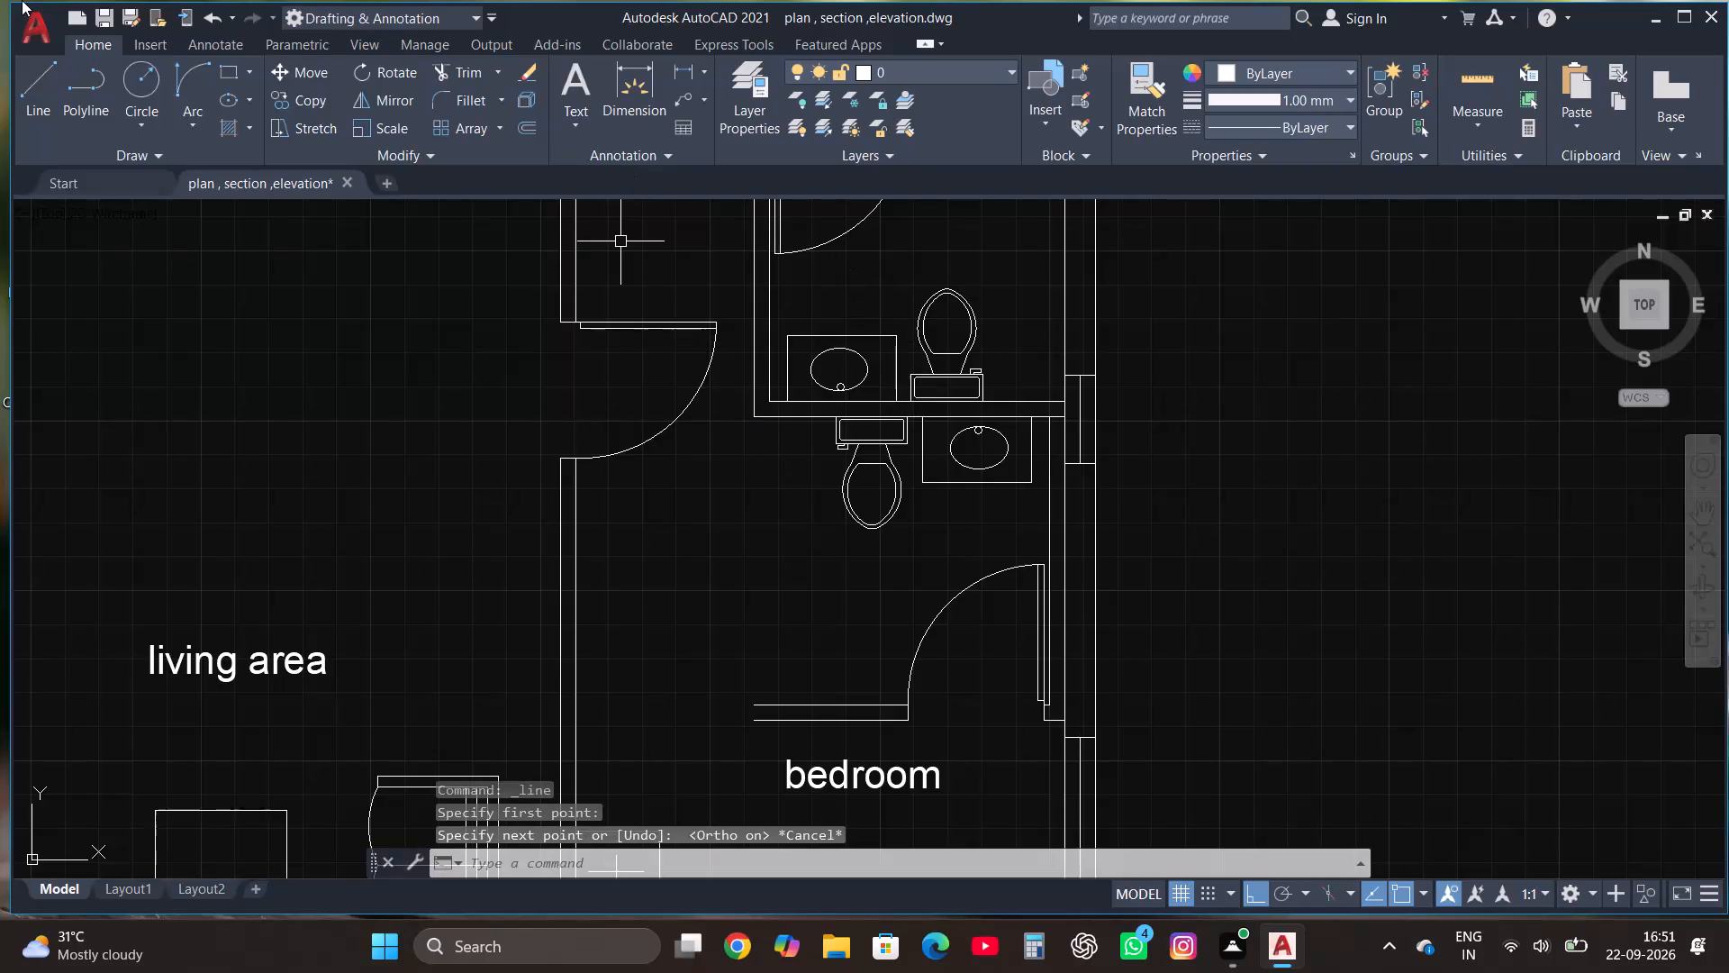
# Draw a line about 8 feet straight south from the upper toilet's outer southwest corner, past the lower toilet's south wall.
pyautogui.click(30, 65)
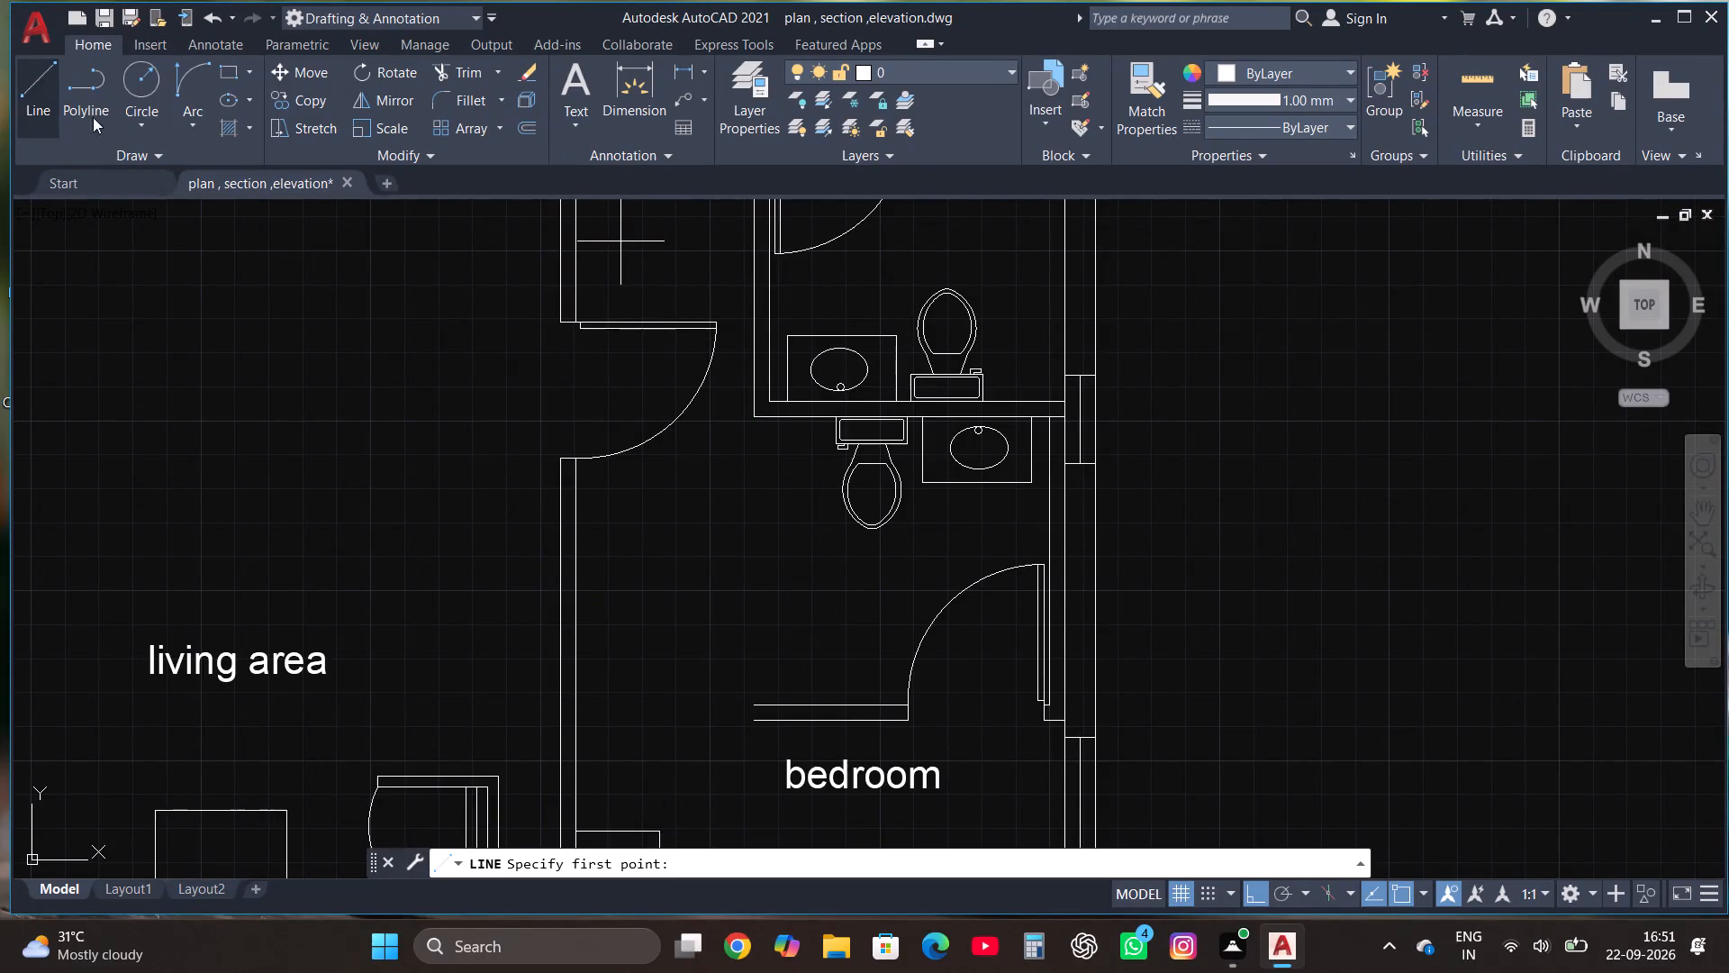
pyautogui.scroll(-1, 566, 391)
pyautogui.scroll(1, 688, 408)
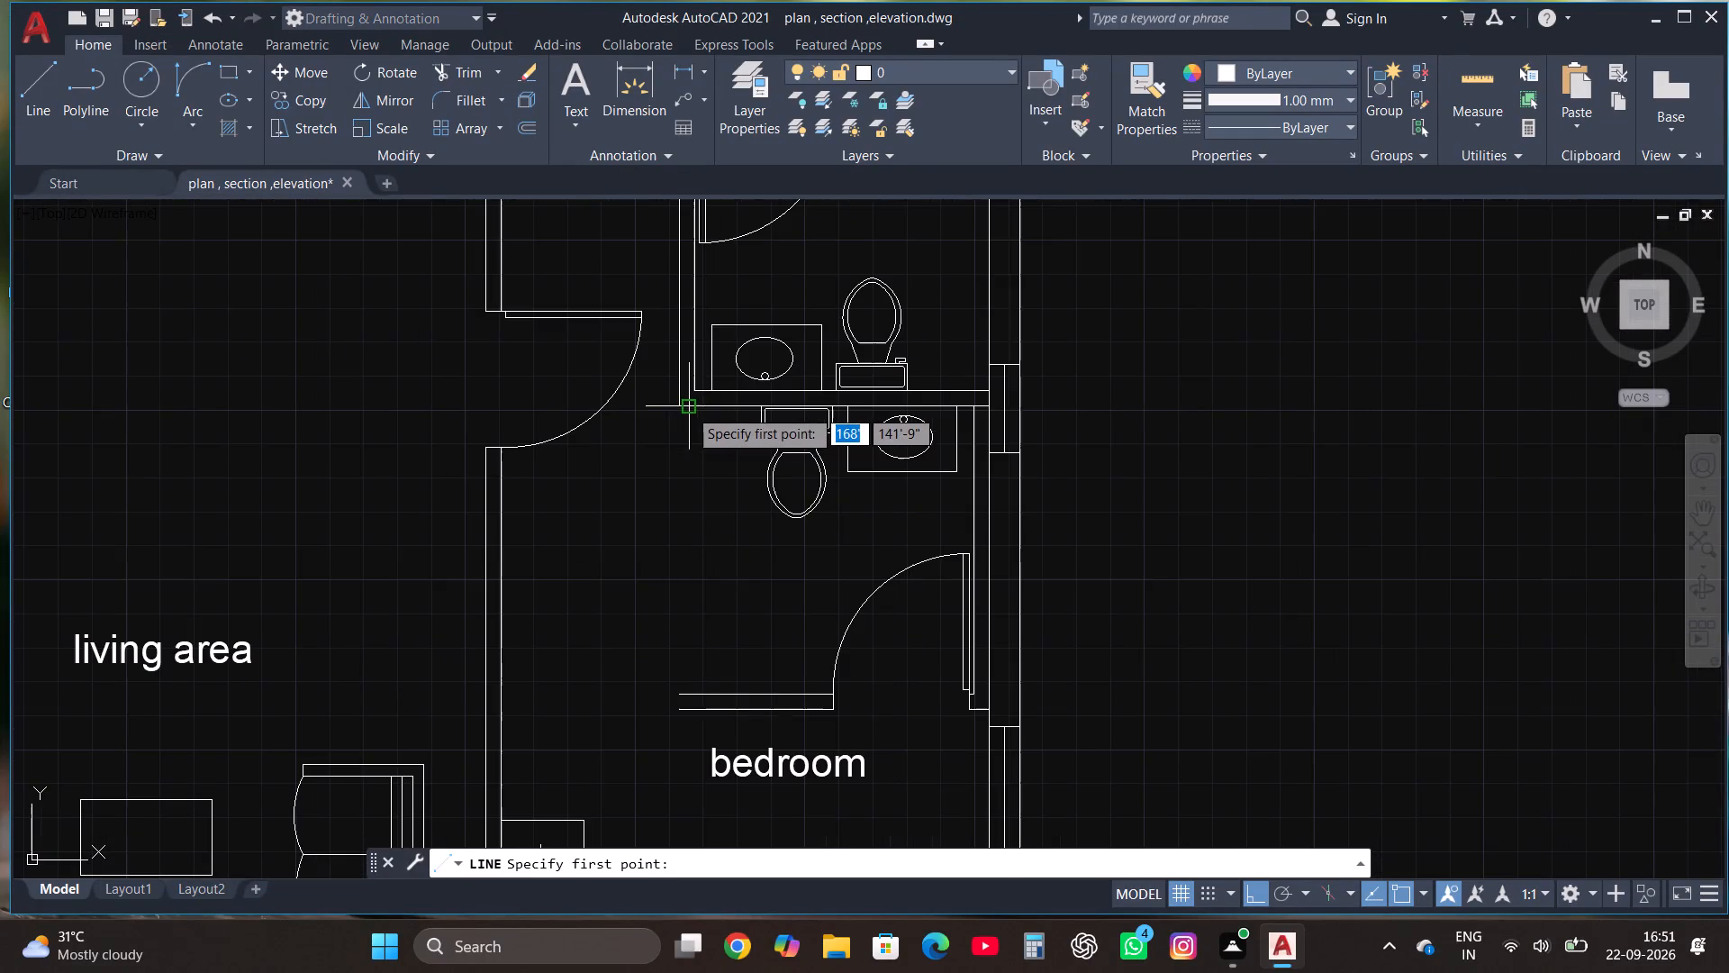
pyautogui.click(681, 408)
pyautogui.scroll(3, 687, 746)
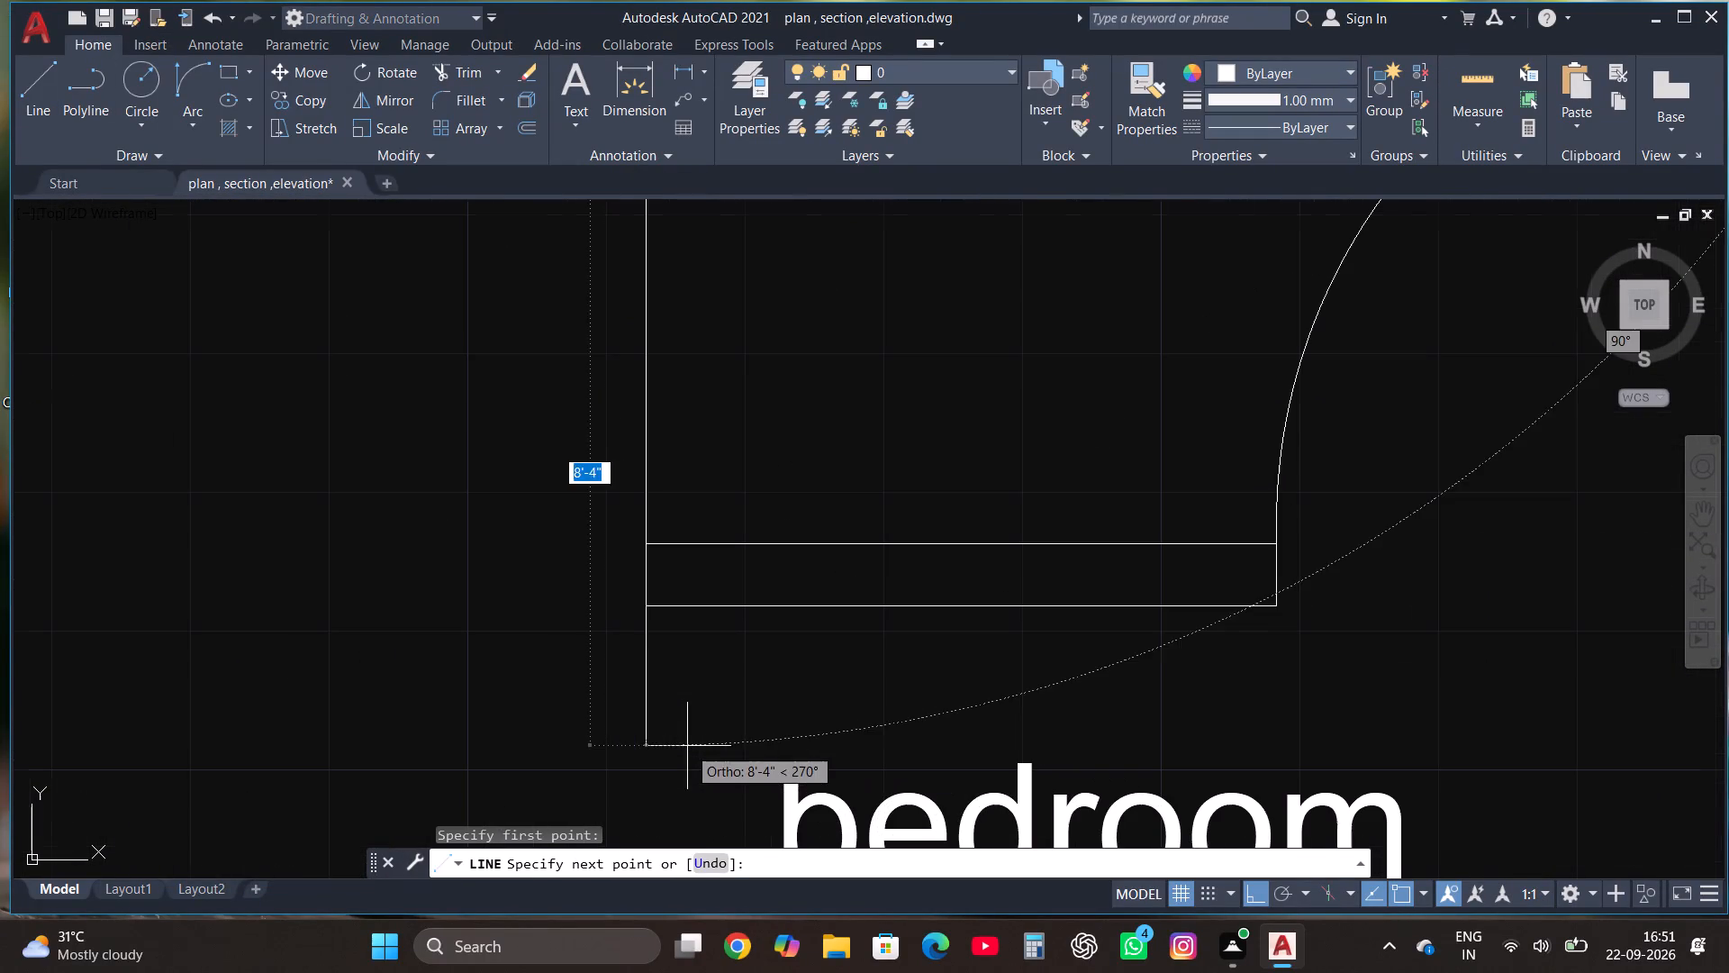
pyautogui.click(677, 713)
pyautogui.press('Escape')
pyautogui.scroll(-3, 677, 713)
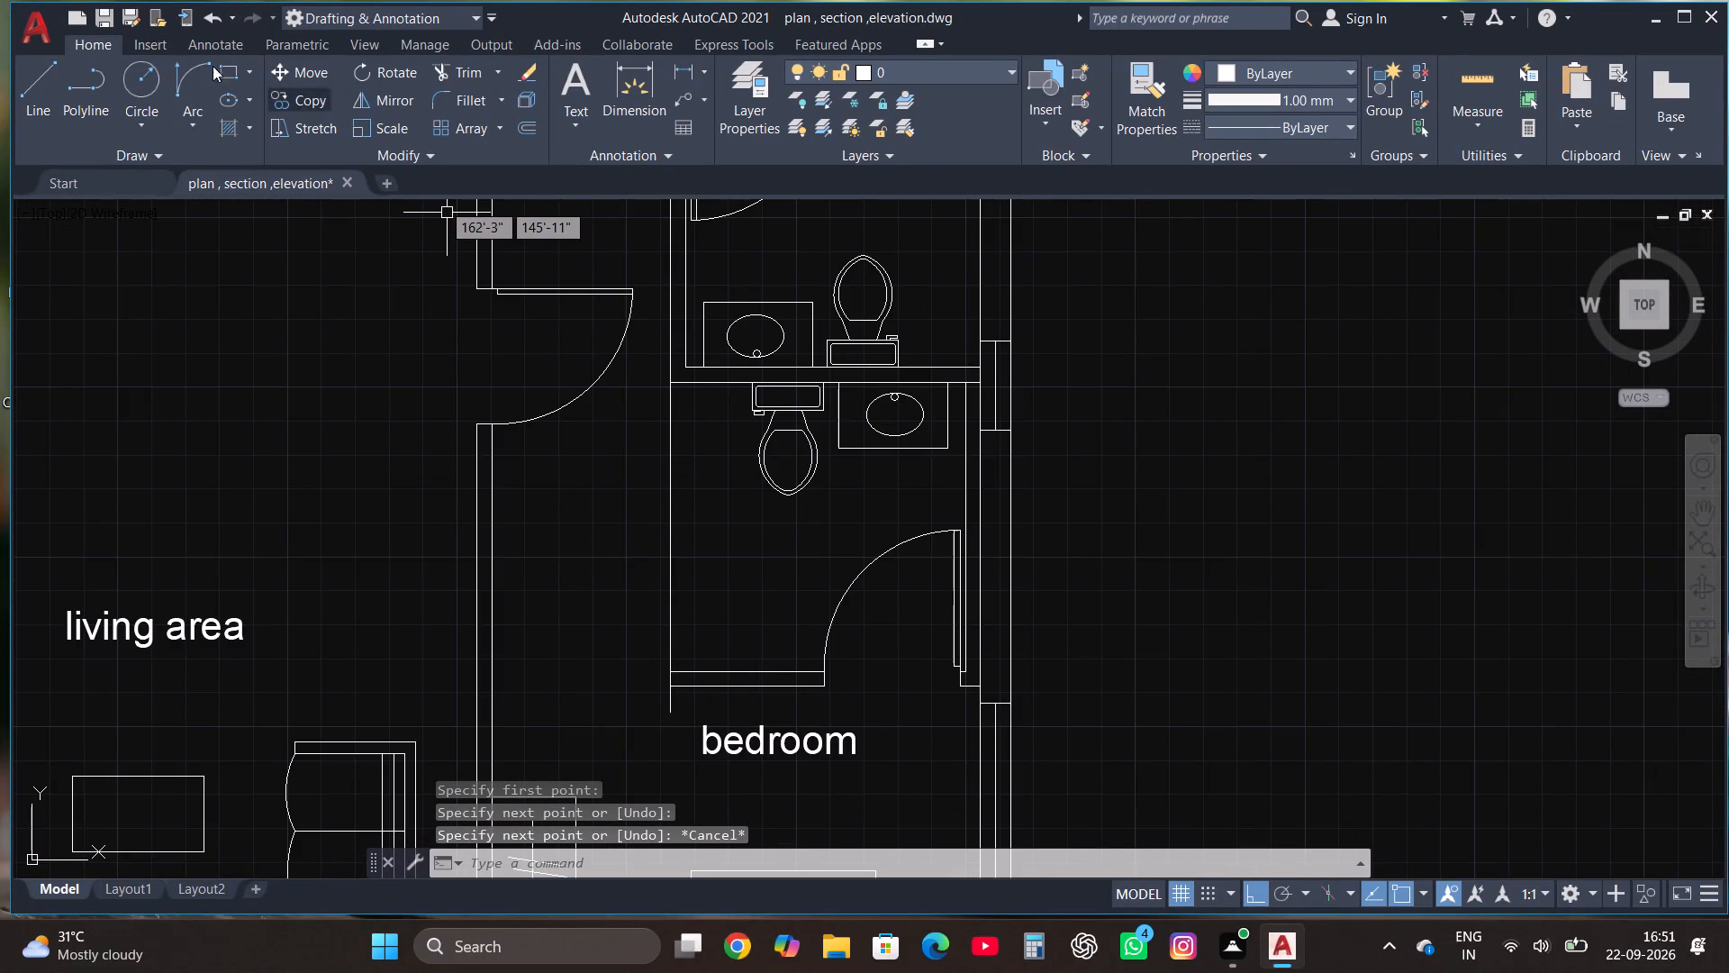
# Draw a line about 7 feet straight south from the upper toilet's inner southwest corner into the lower toilet's south wall thickness.
pyautogui.click(49, 68)
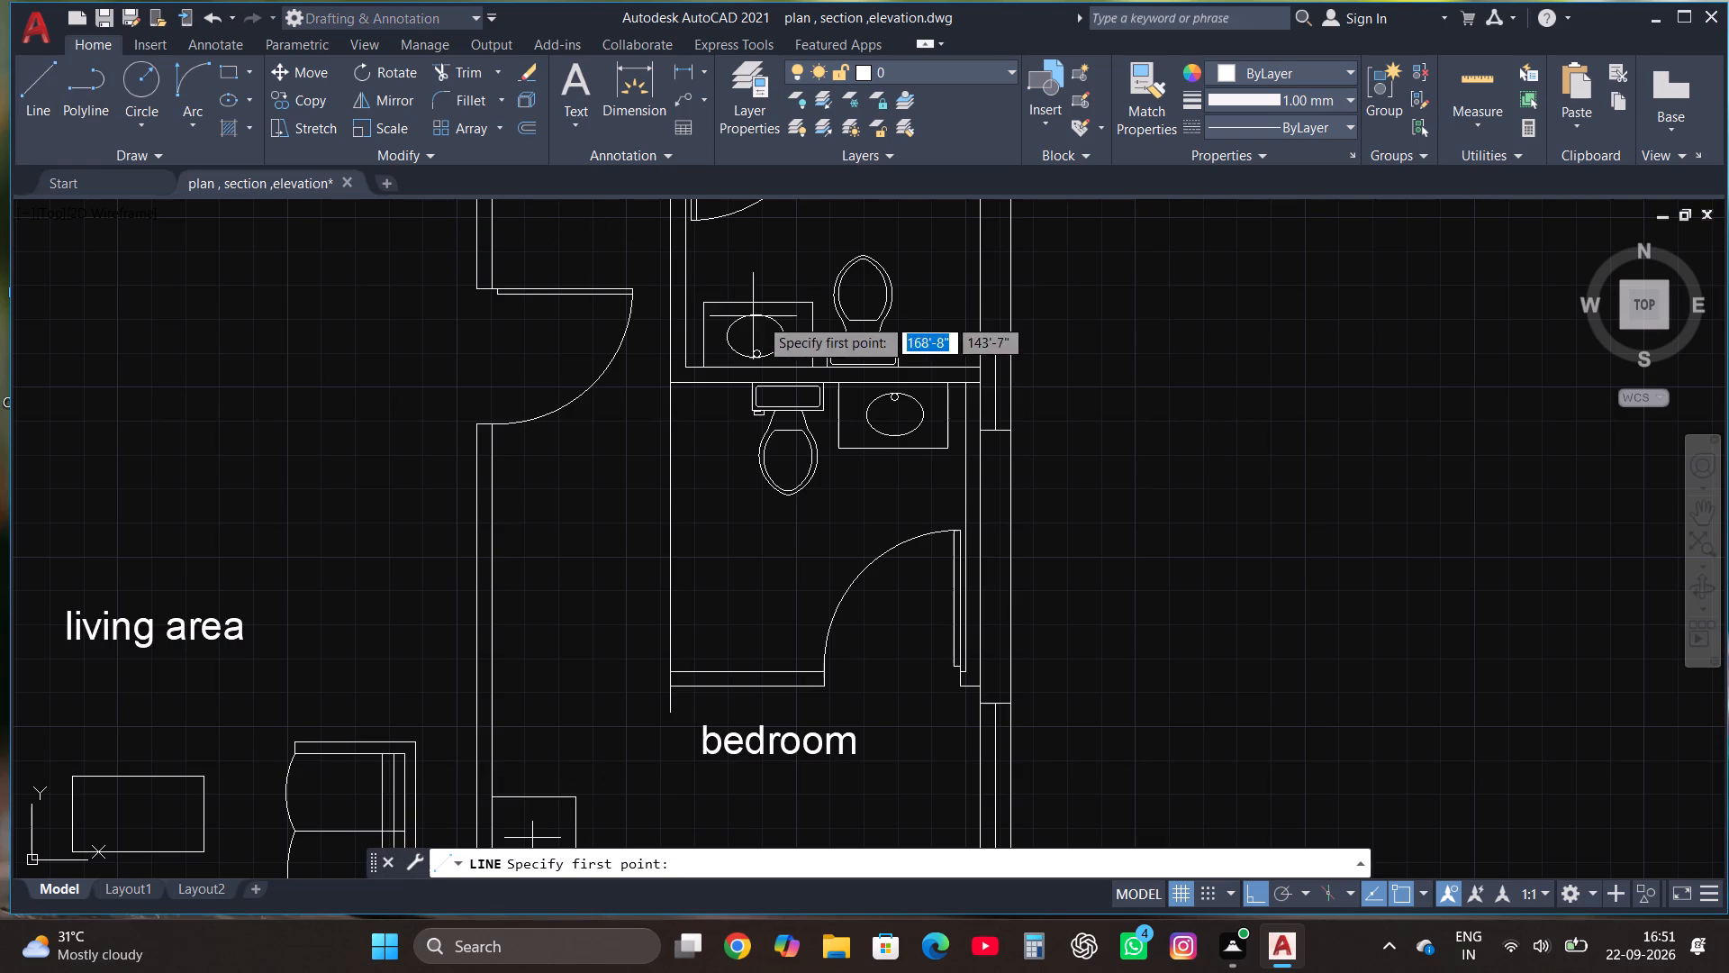
pyautogui.click(688, 370)
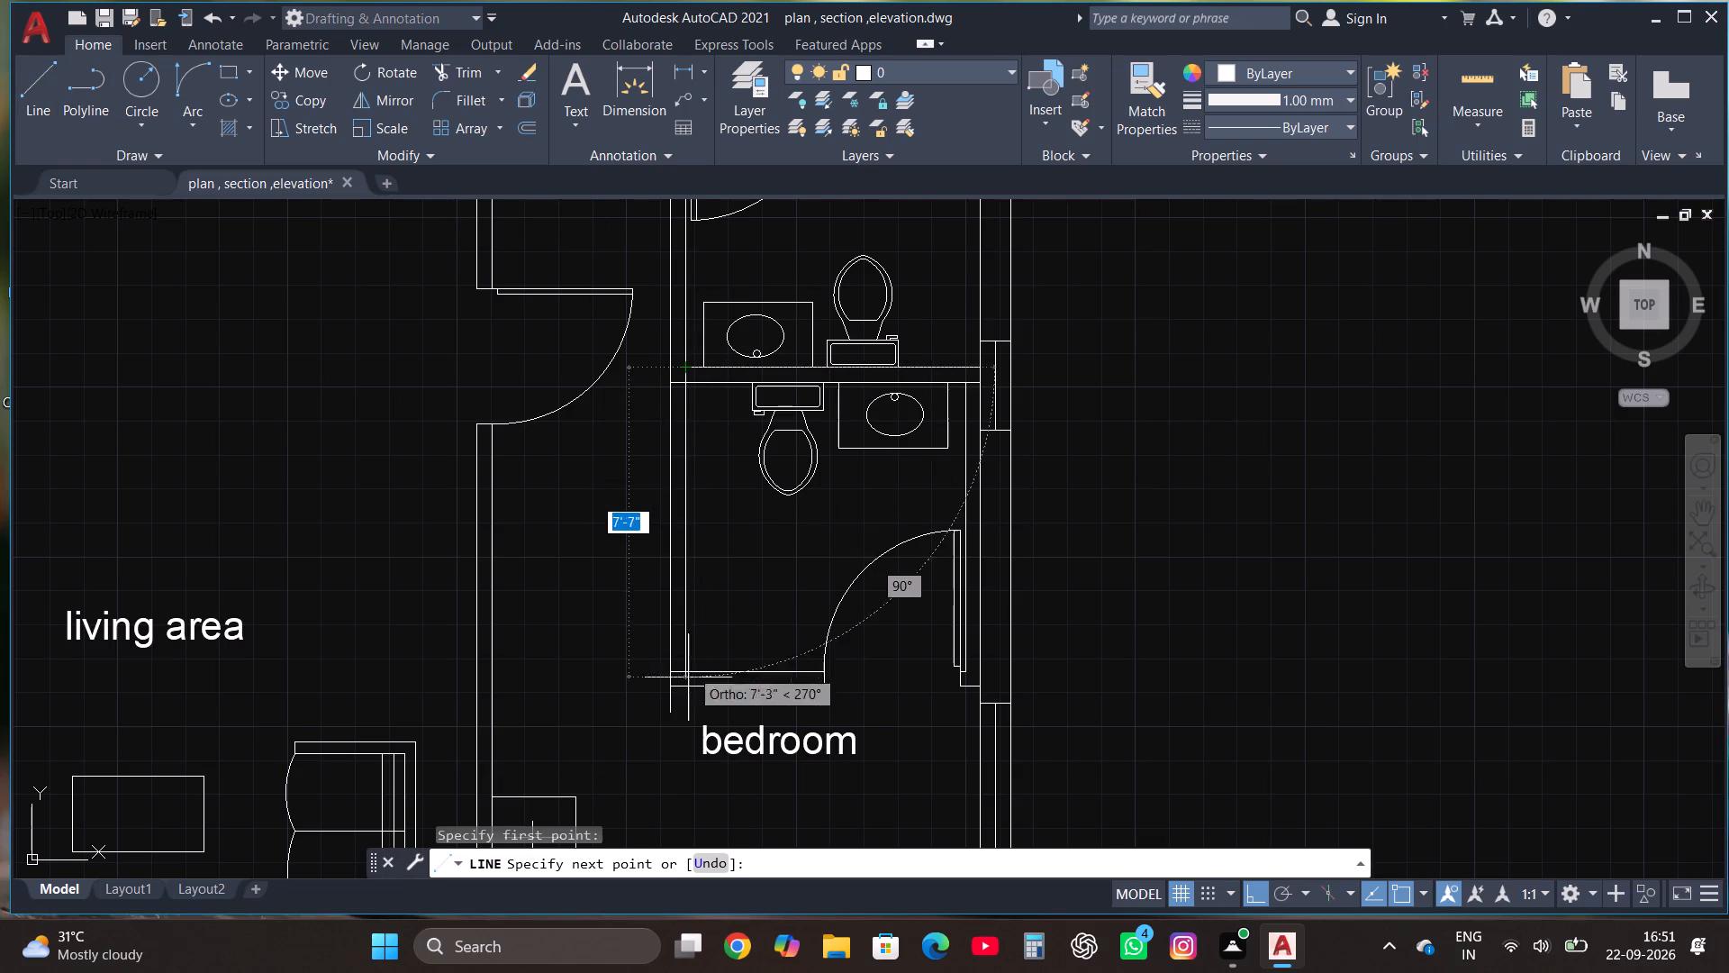
pyautogui.scroll(3, 688, 687)
pyautogui.click(687, 664)
pyautogui.press('Escape')
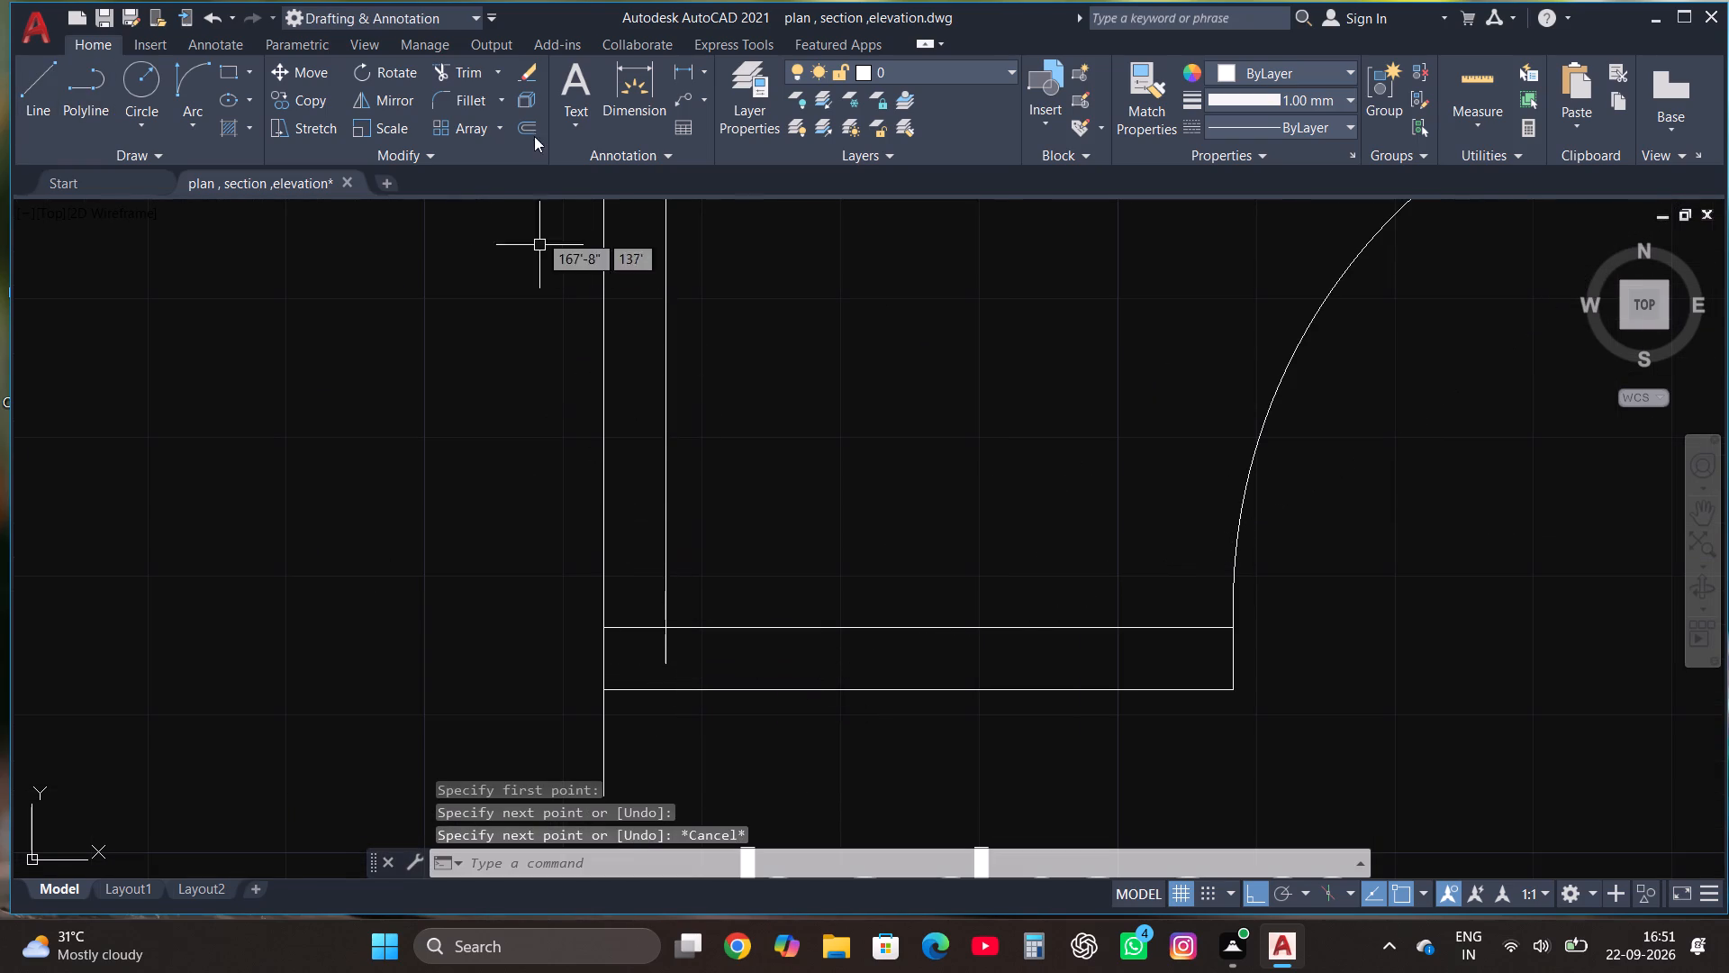
# Trim the overhanging line ends and the crossing inner wall piece at the lower toilet's southwest corner.
pyautogui.click(451, 60)
pyautogui.click(610, 733)
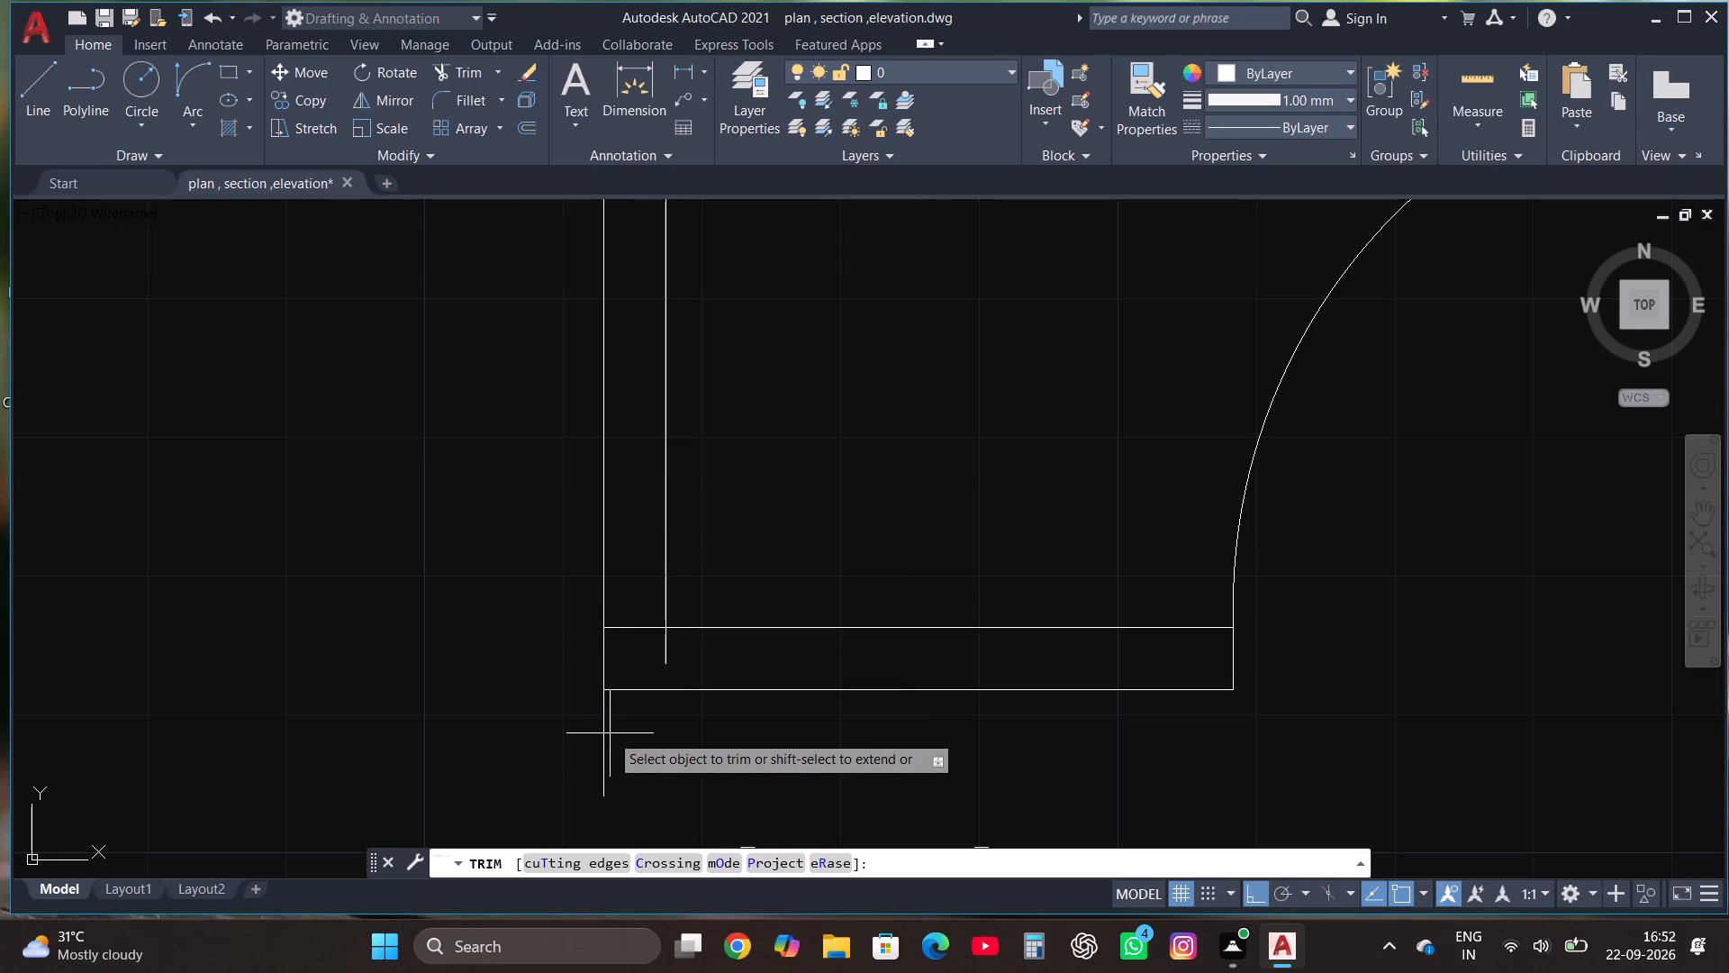
pyautogui.click(544, 715)
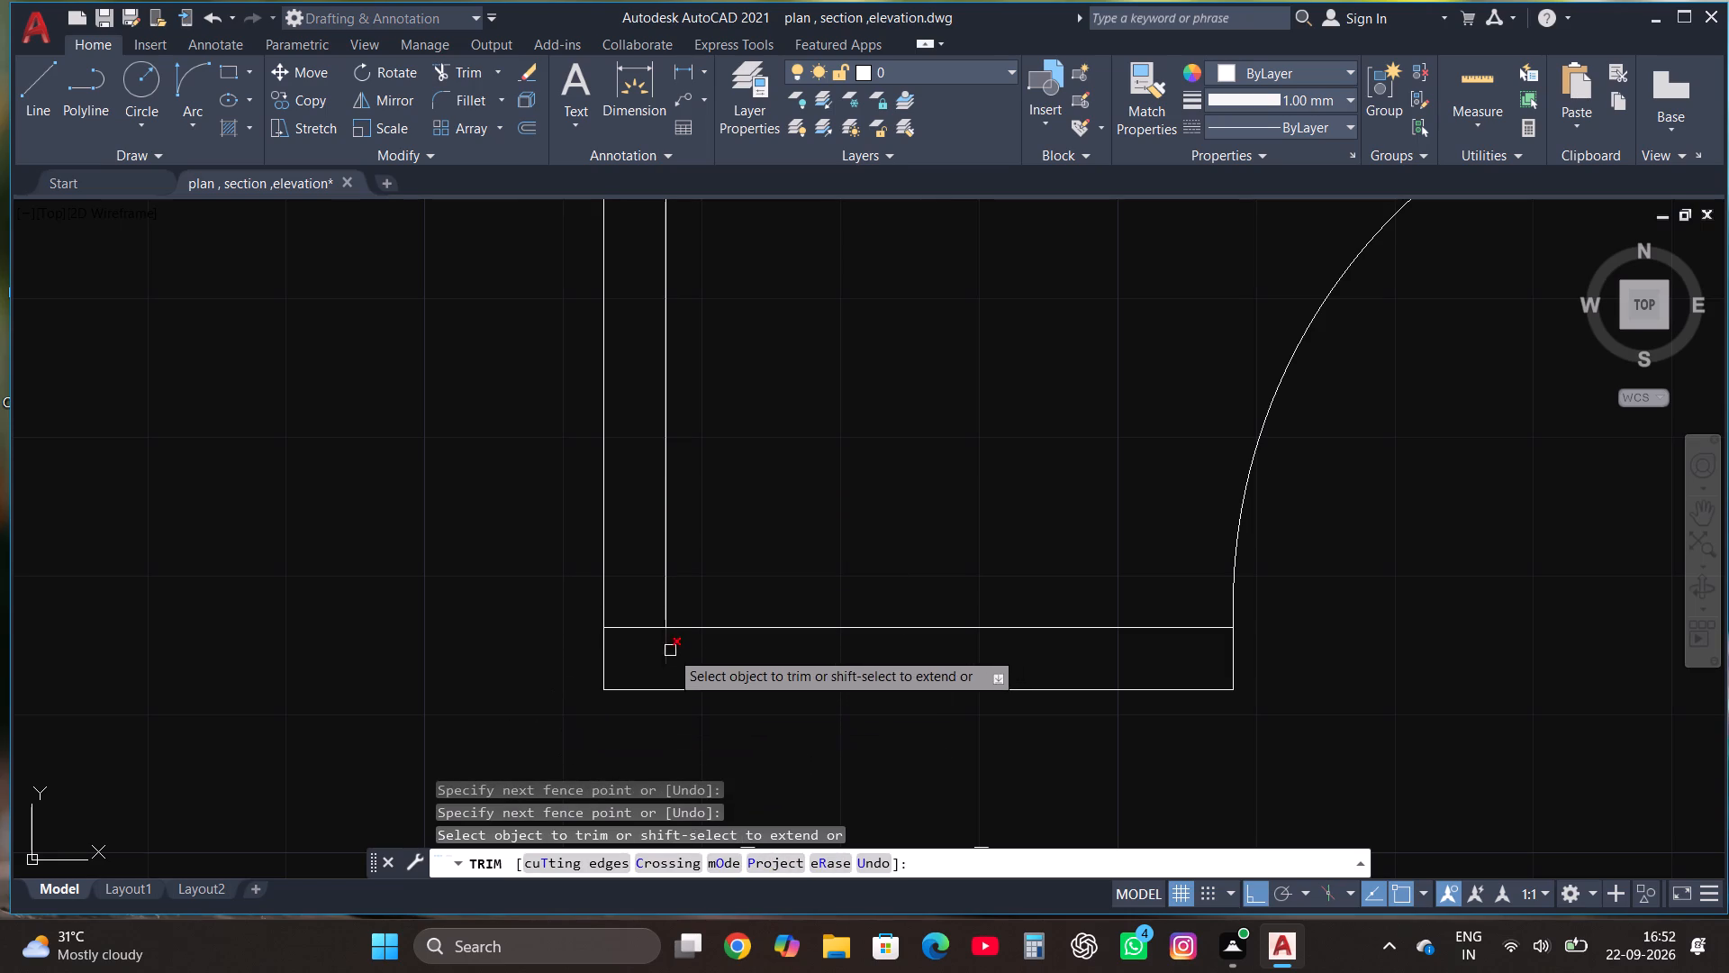
pyautogui.click(662, 653)
pyautogui.scroll(-2, 683, 714)
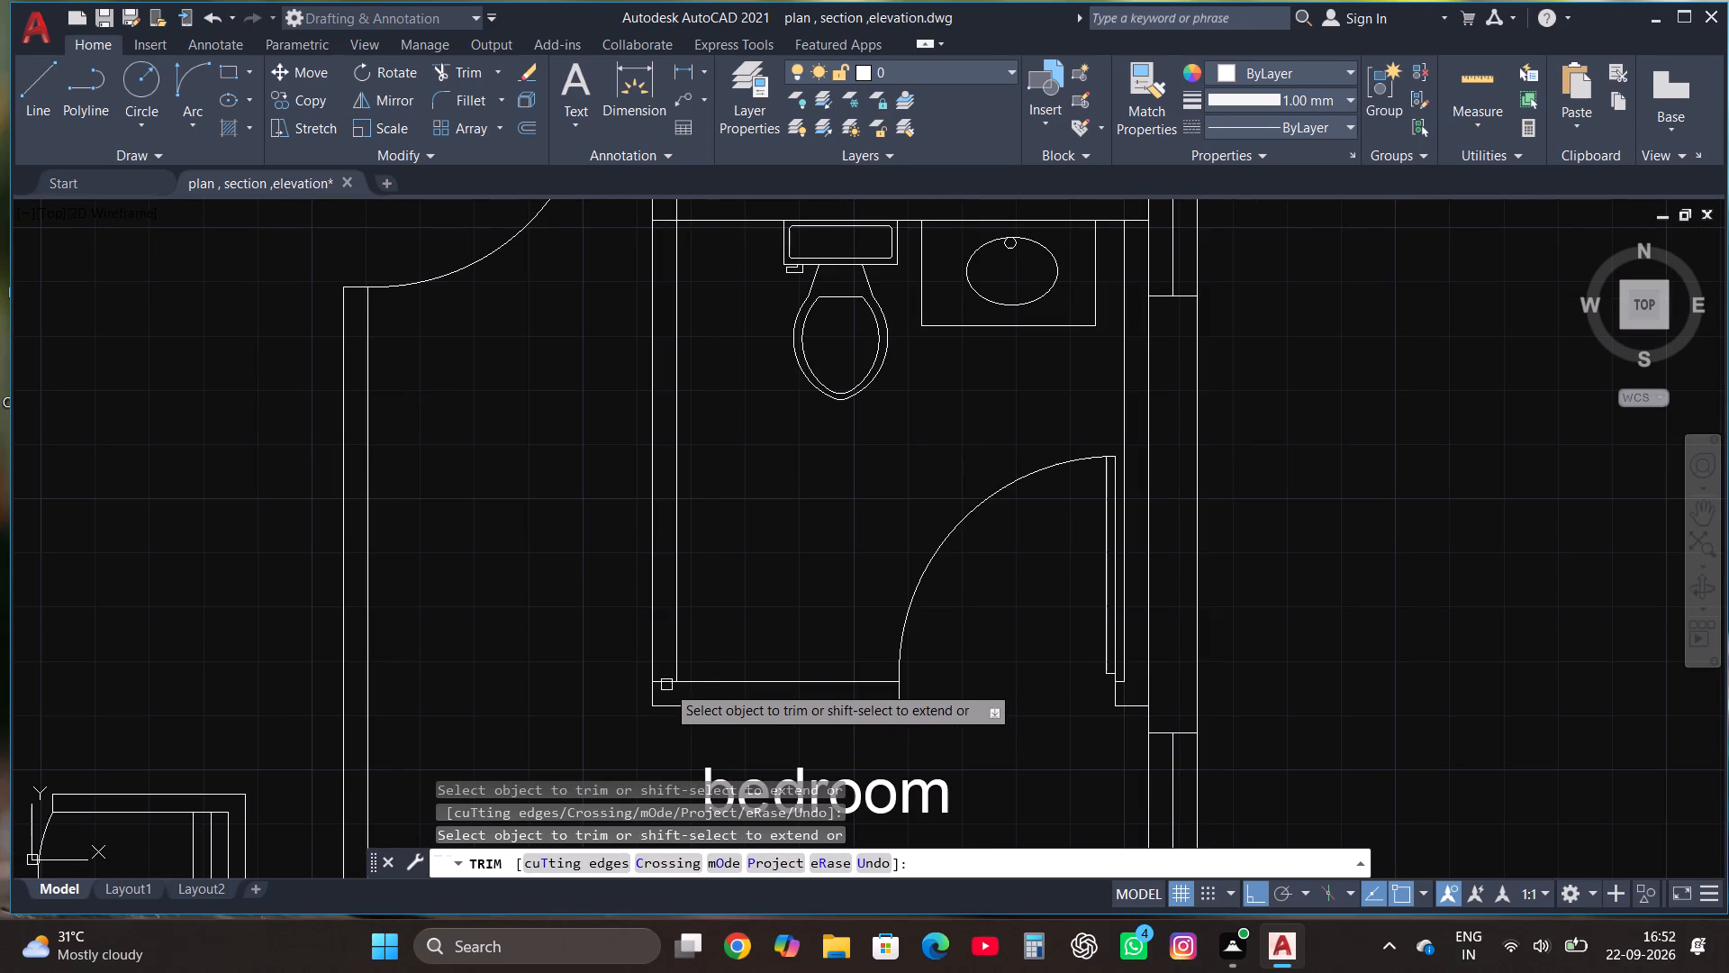
pyautogui.click(666, 685)
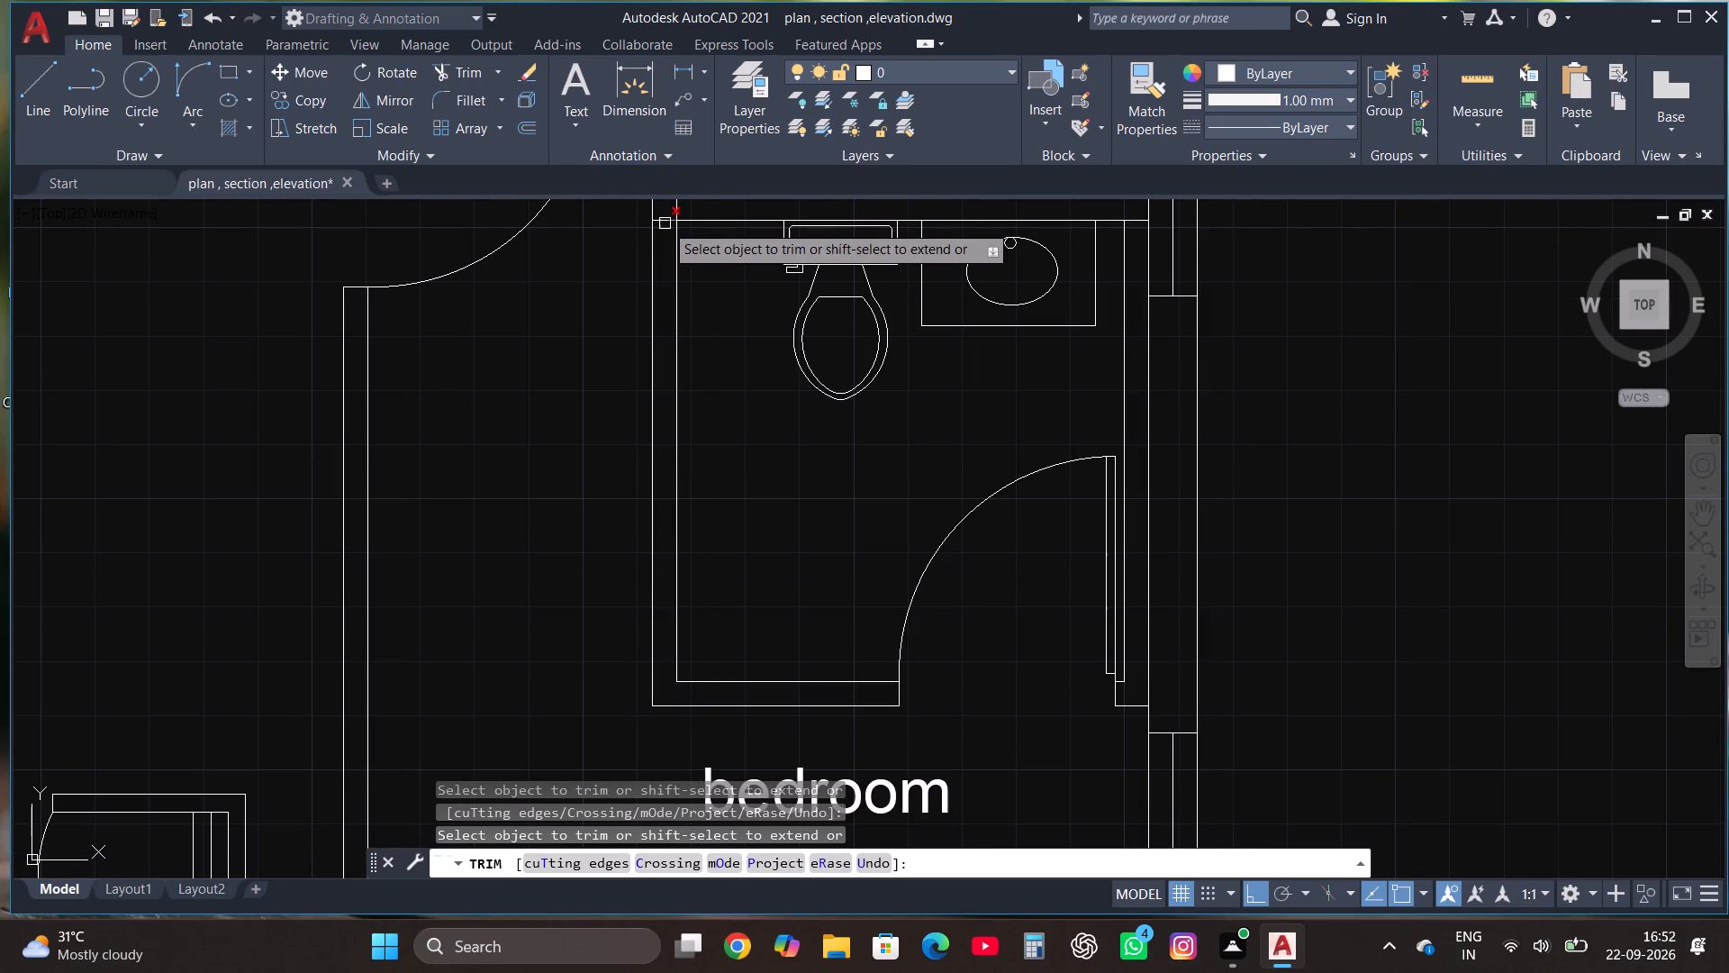
# Trim the line pieces crossing the wall thickness where the lower toilet's west wall meets the shared toilet wall.
pyautogui.click(665, 223)
pyautogui.scroll(-1, 673, 310)
pyautogui.scroll(3, 678, 246)
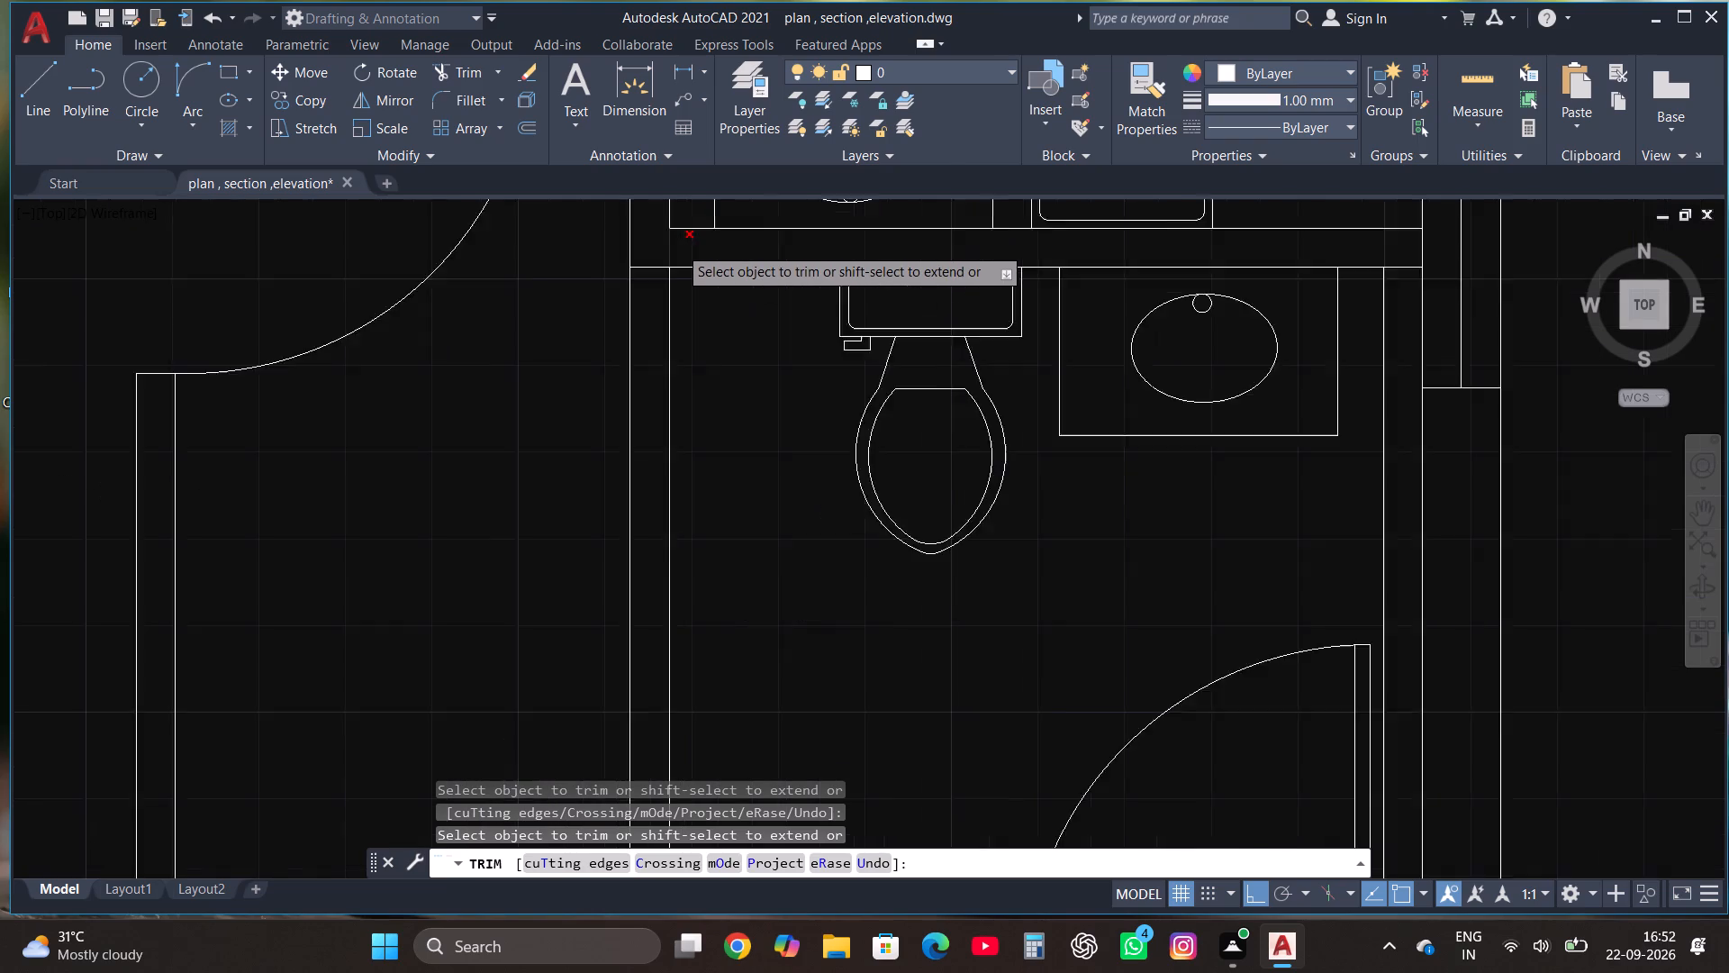
pyautogui.click(664, 250)
pyautogui.click(631, 280)
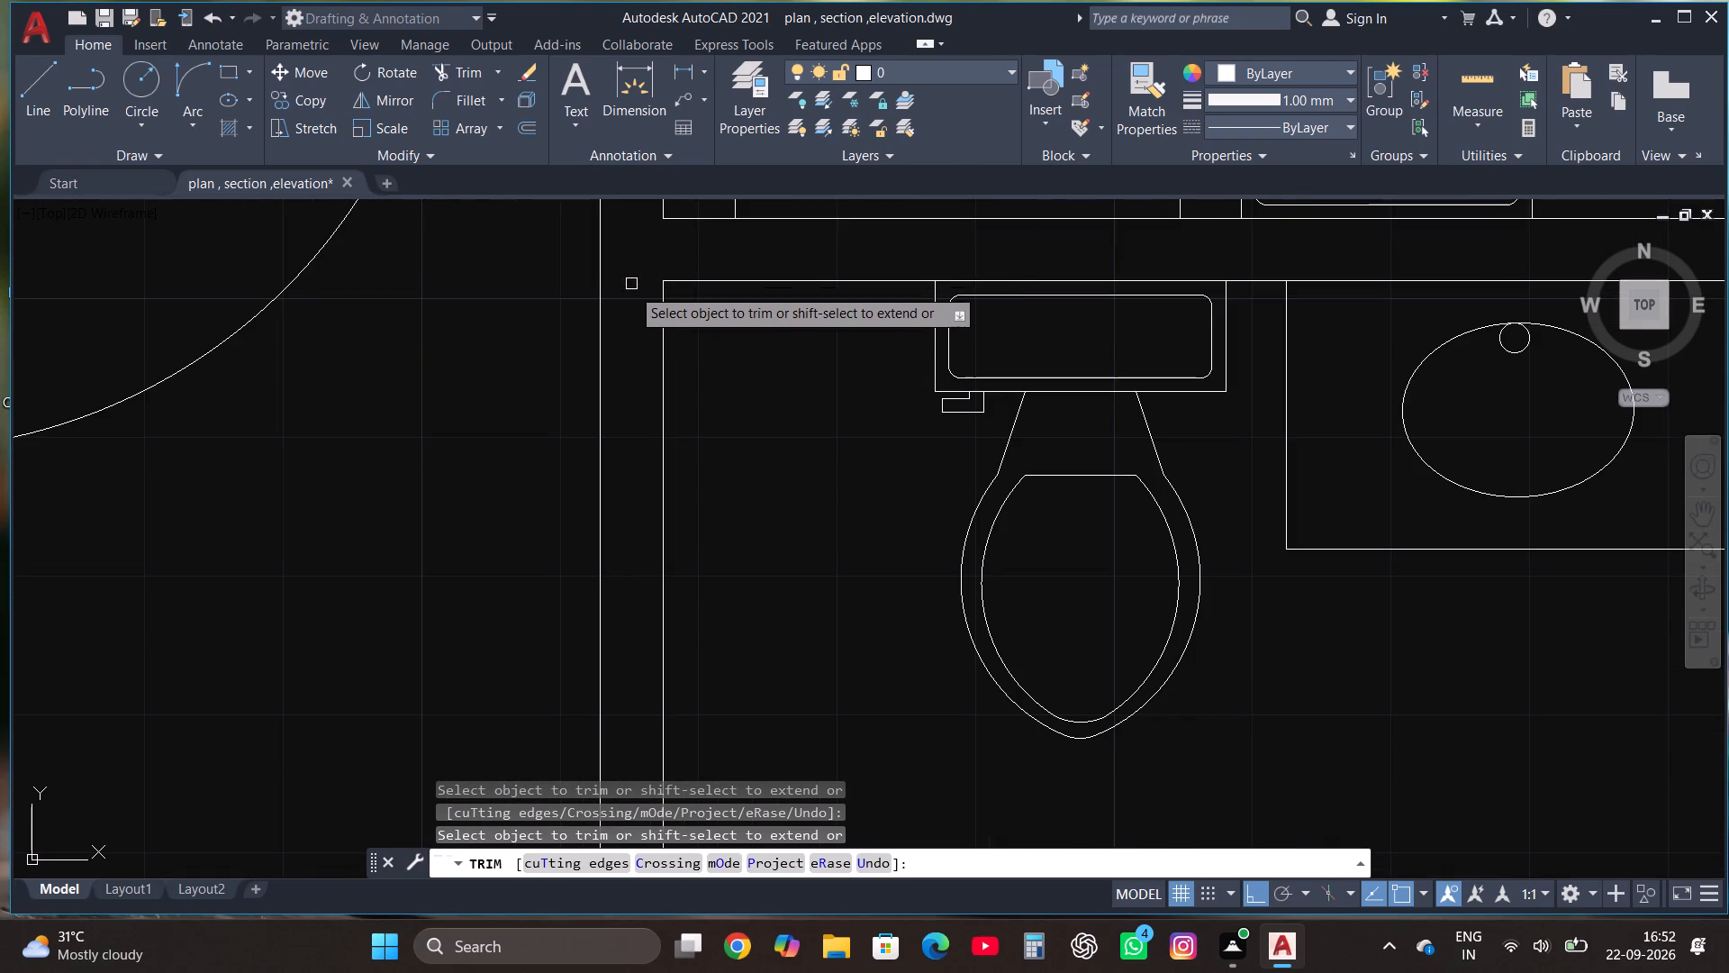
pyautogui.scroll(-3, 631, 305)
pyautogui.press('Escape')
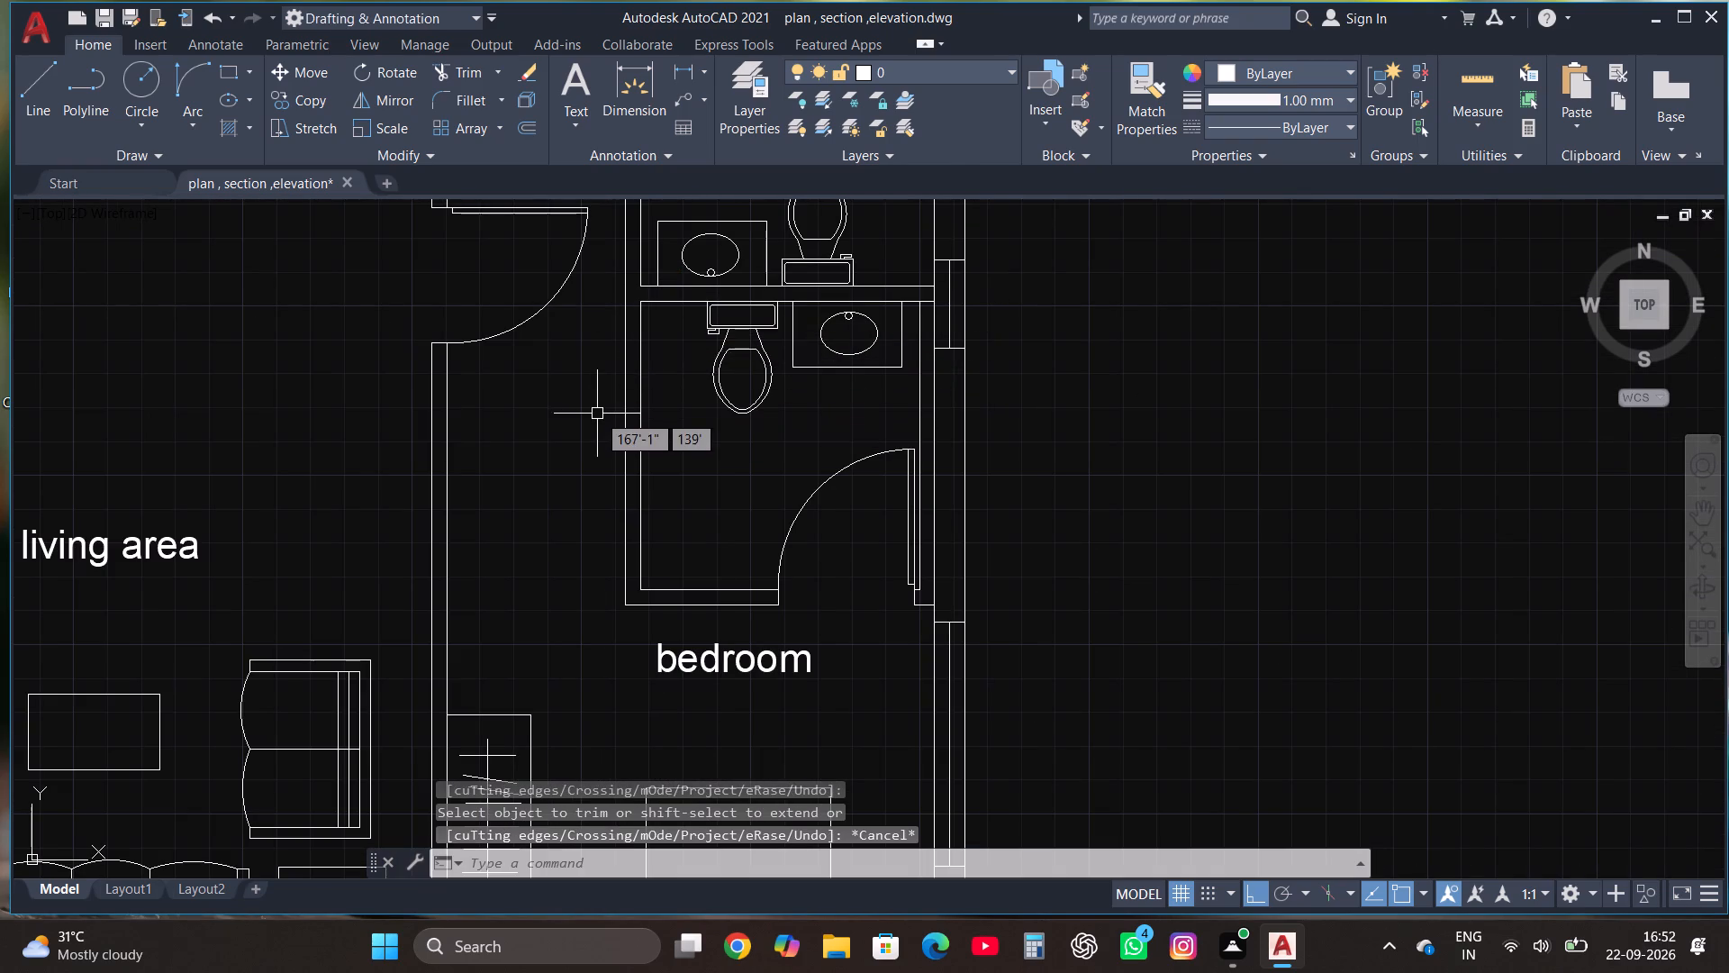
# Erase the window in the south outer wall at the end of the western rooms' partition.
pyautogui.scroll(-1, 635, 441)
pyautogui.scroll(-1, 874, 467)
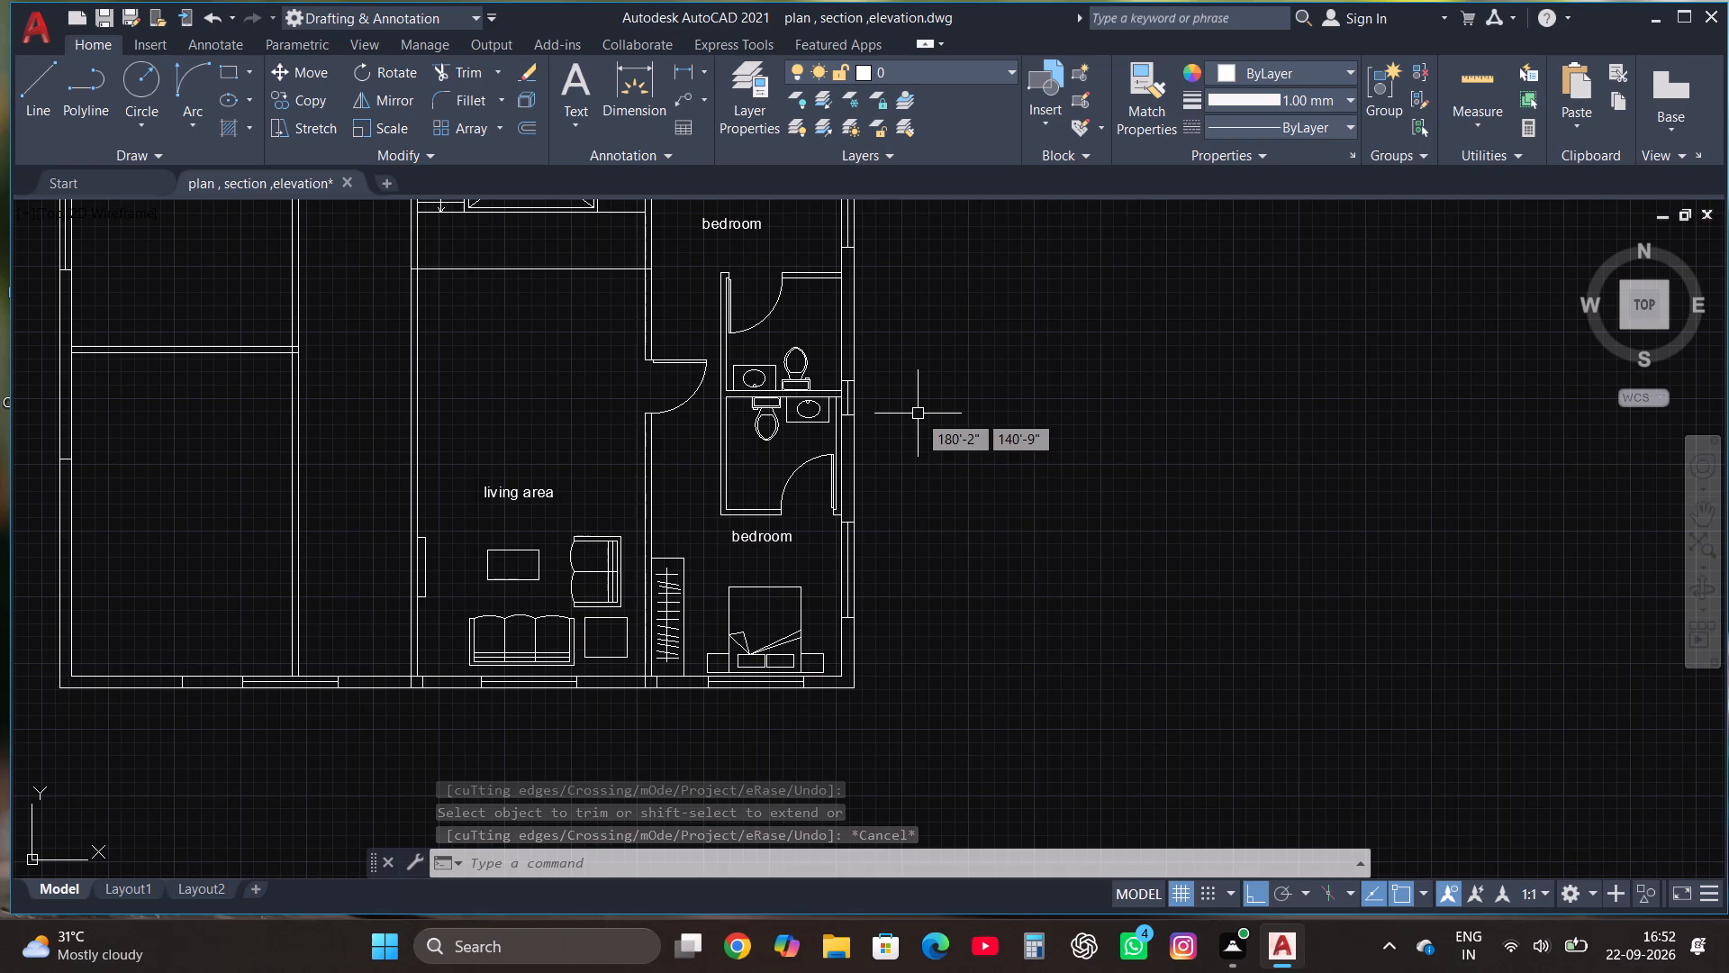
pyautogui.scroll(-3, 918, 414)
pyautogui.scroll(2, 900, 431)
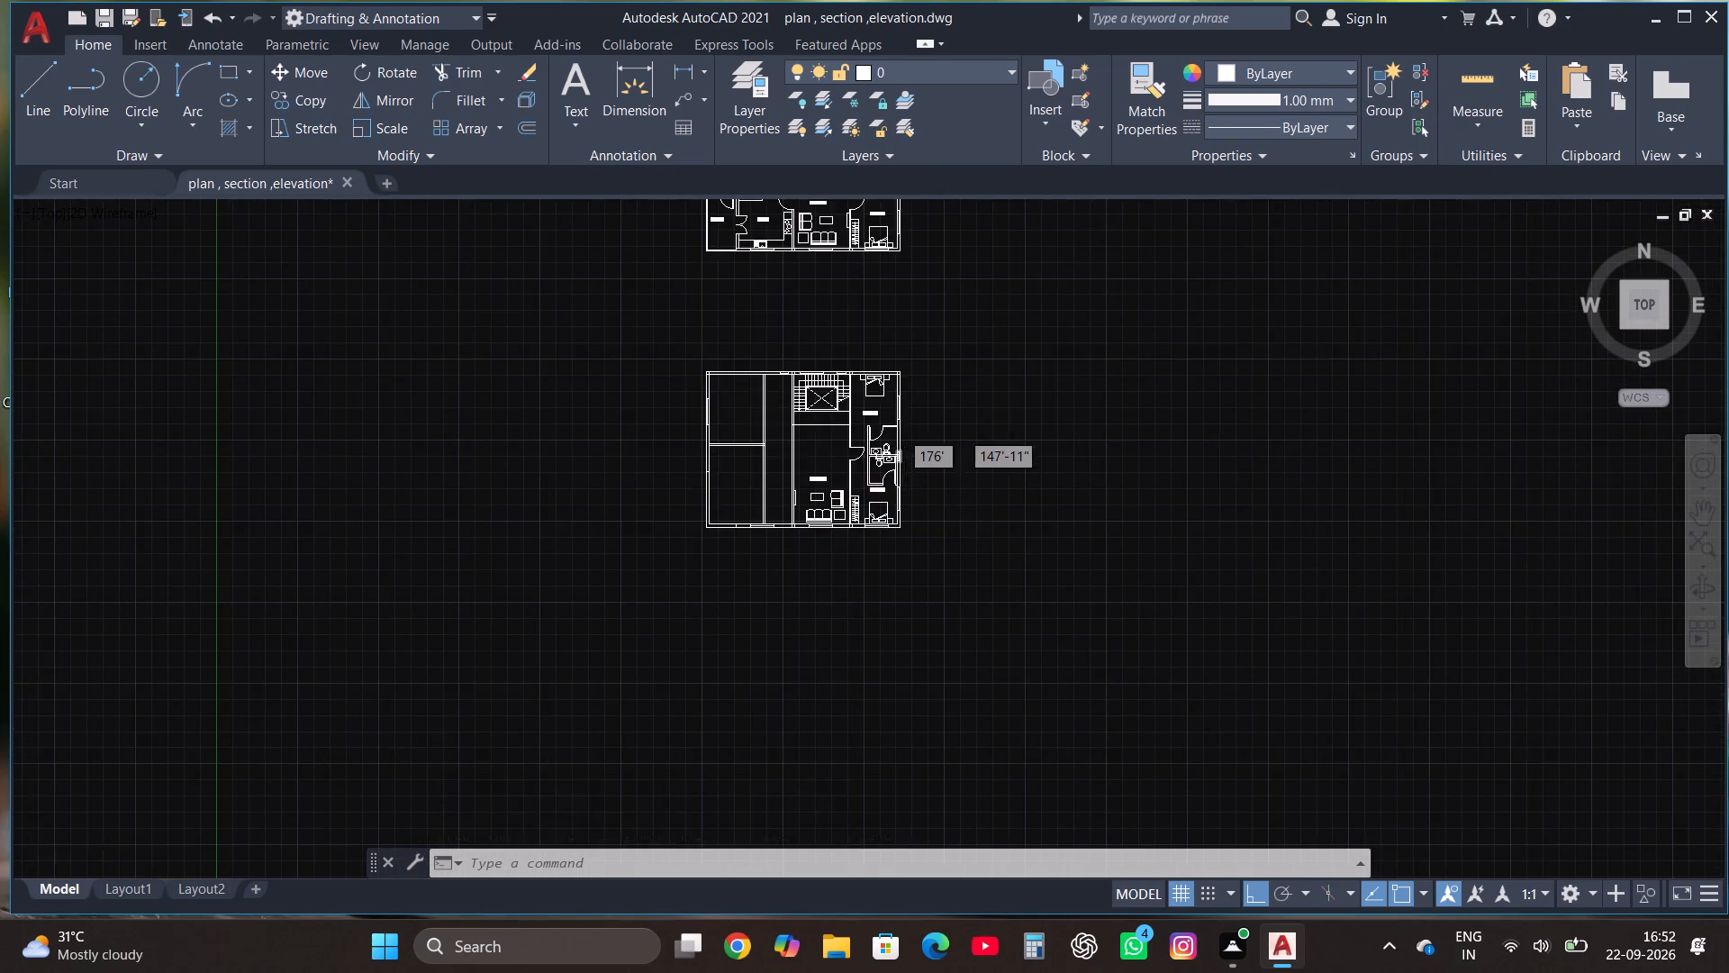
pyautogui.scroll(1, 900, 429)
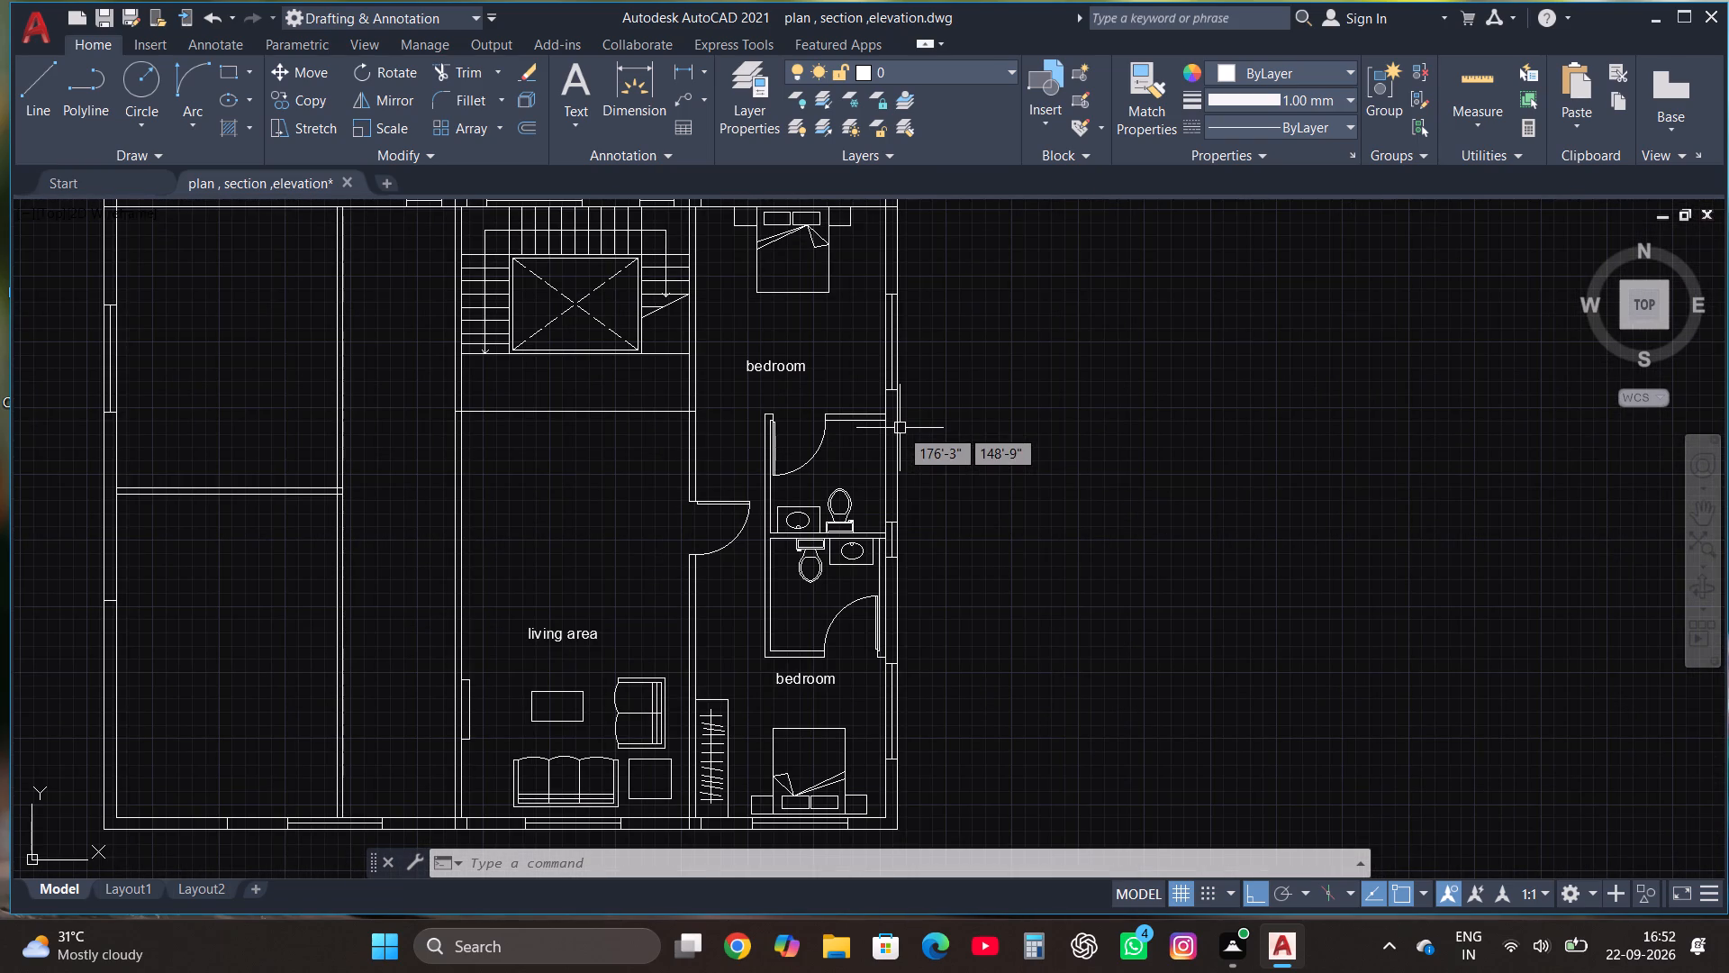
pyautogui.scroll(-1, 900, 421)
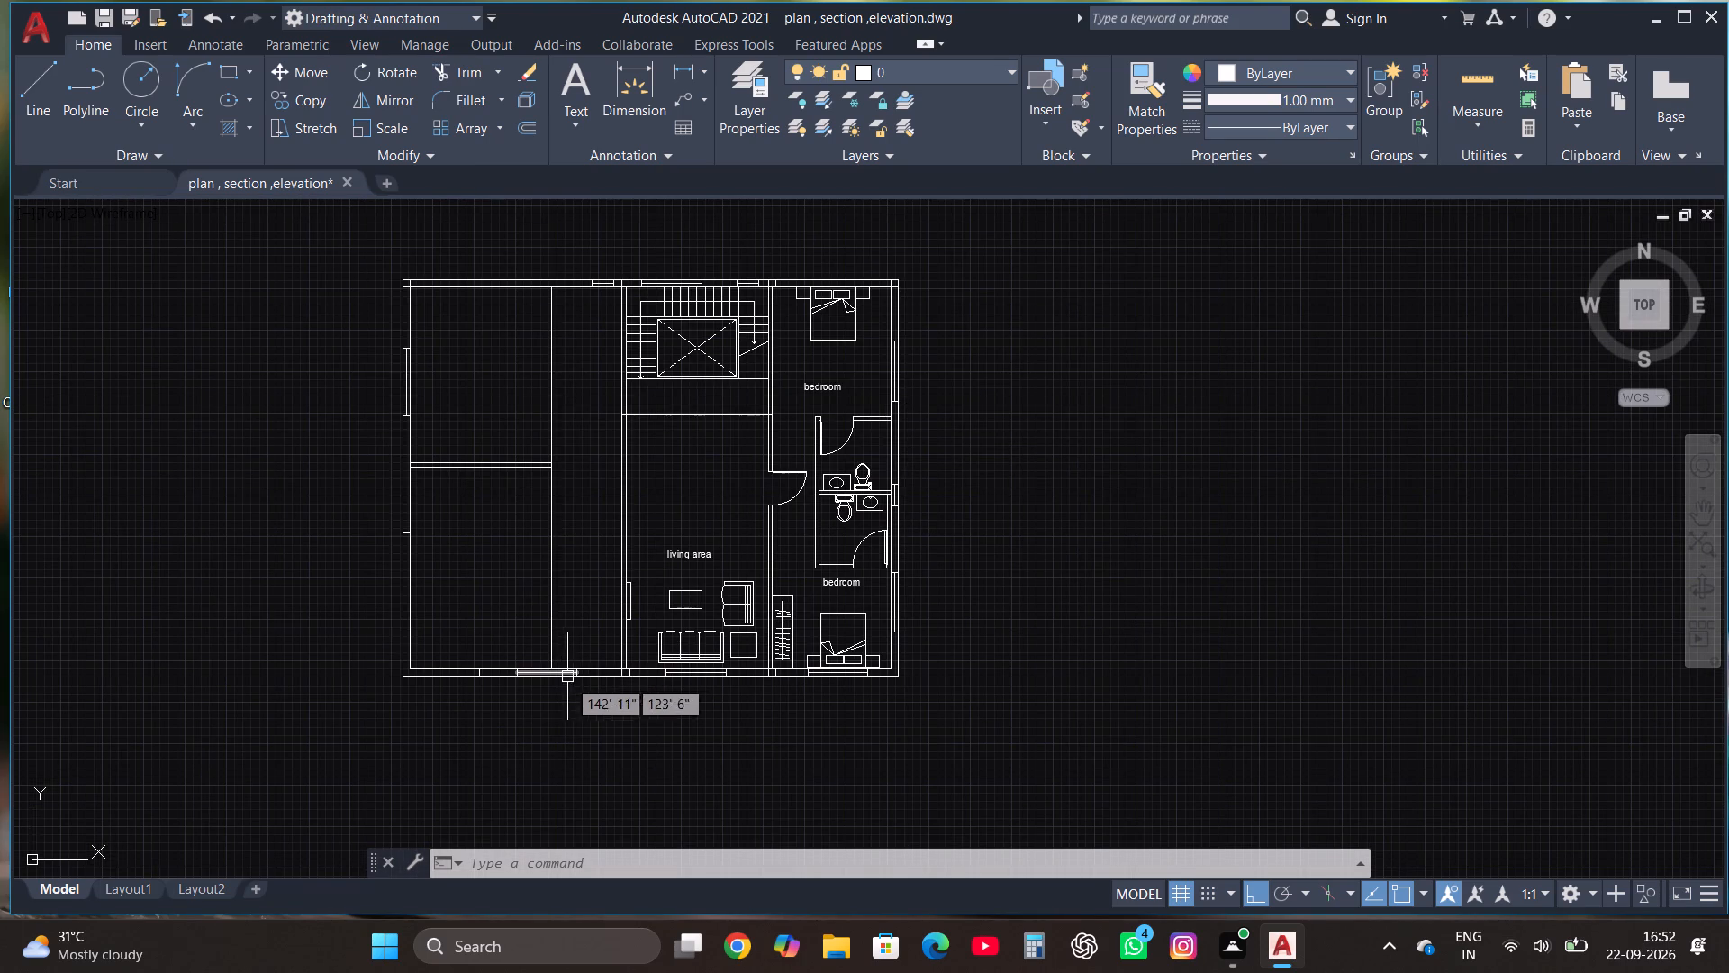
pyautogui.scroll(1, 558, 688)
pyautogui.click(466, 706)
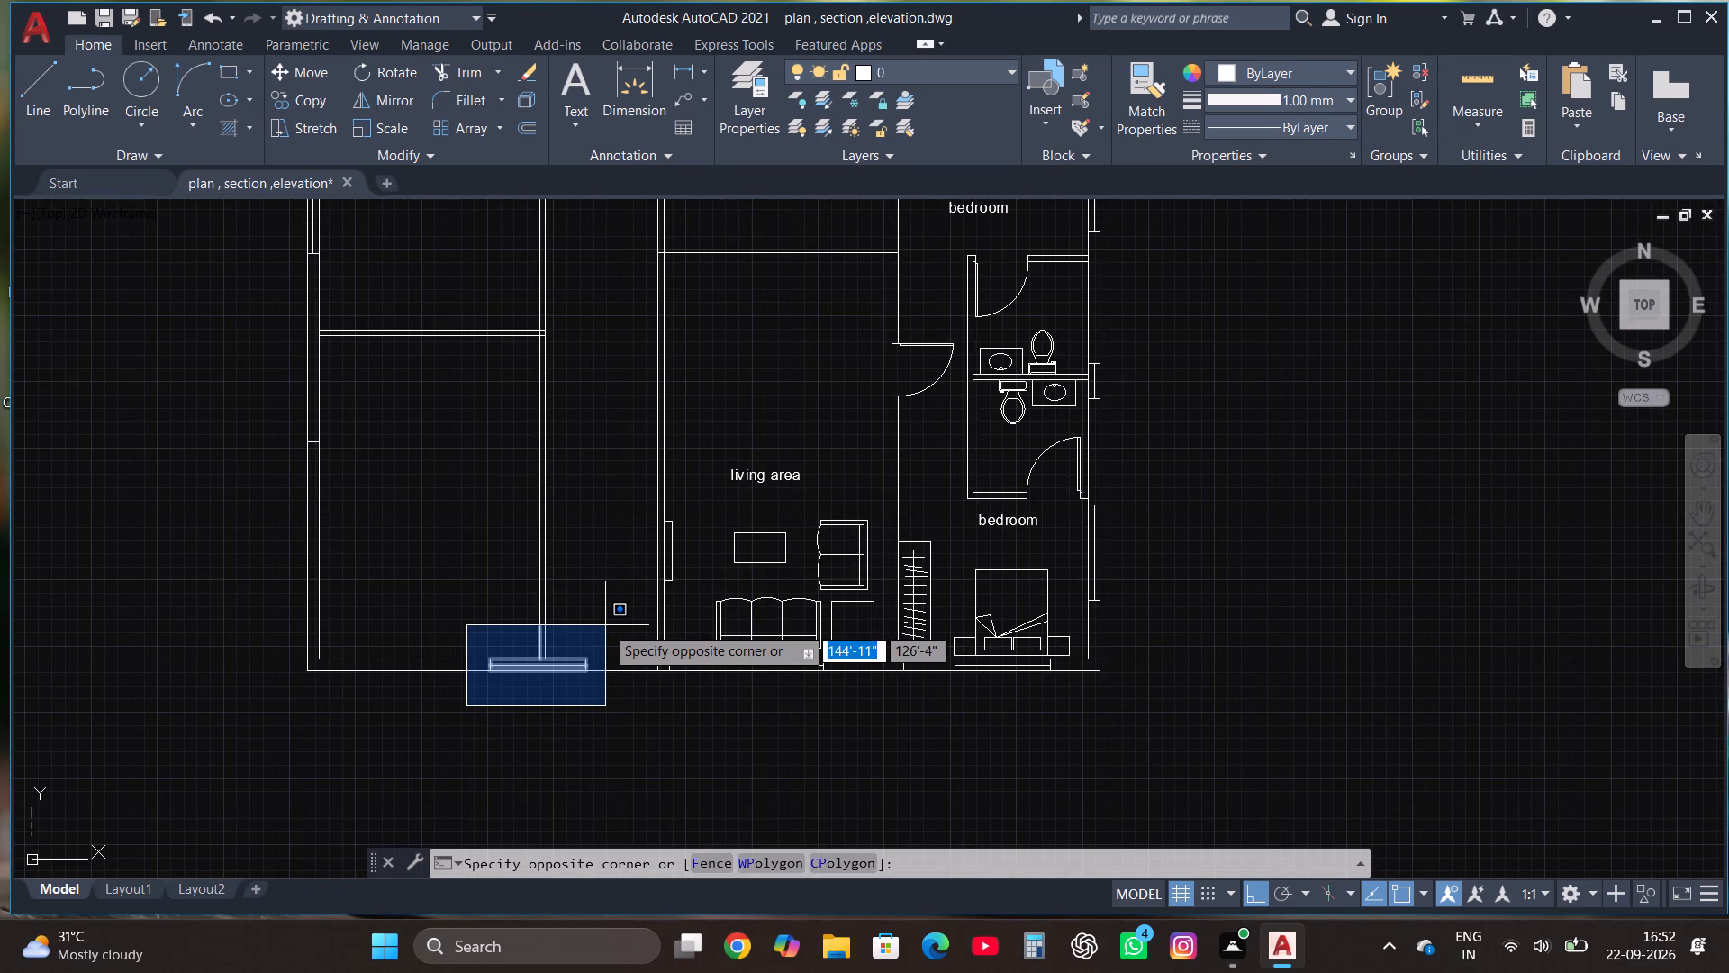
pyautogui.click(605, 625)
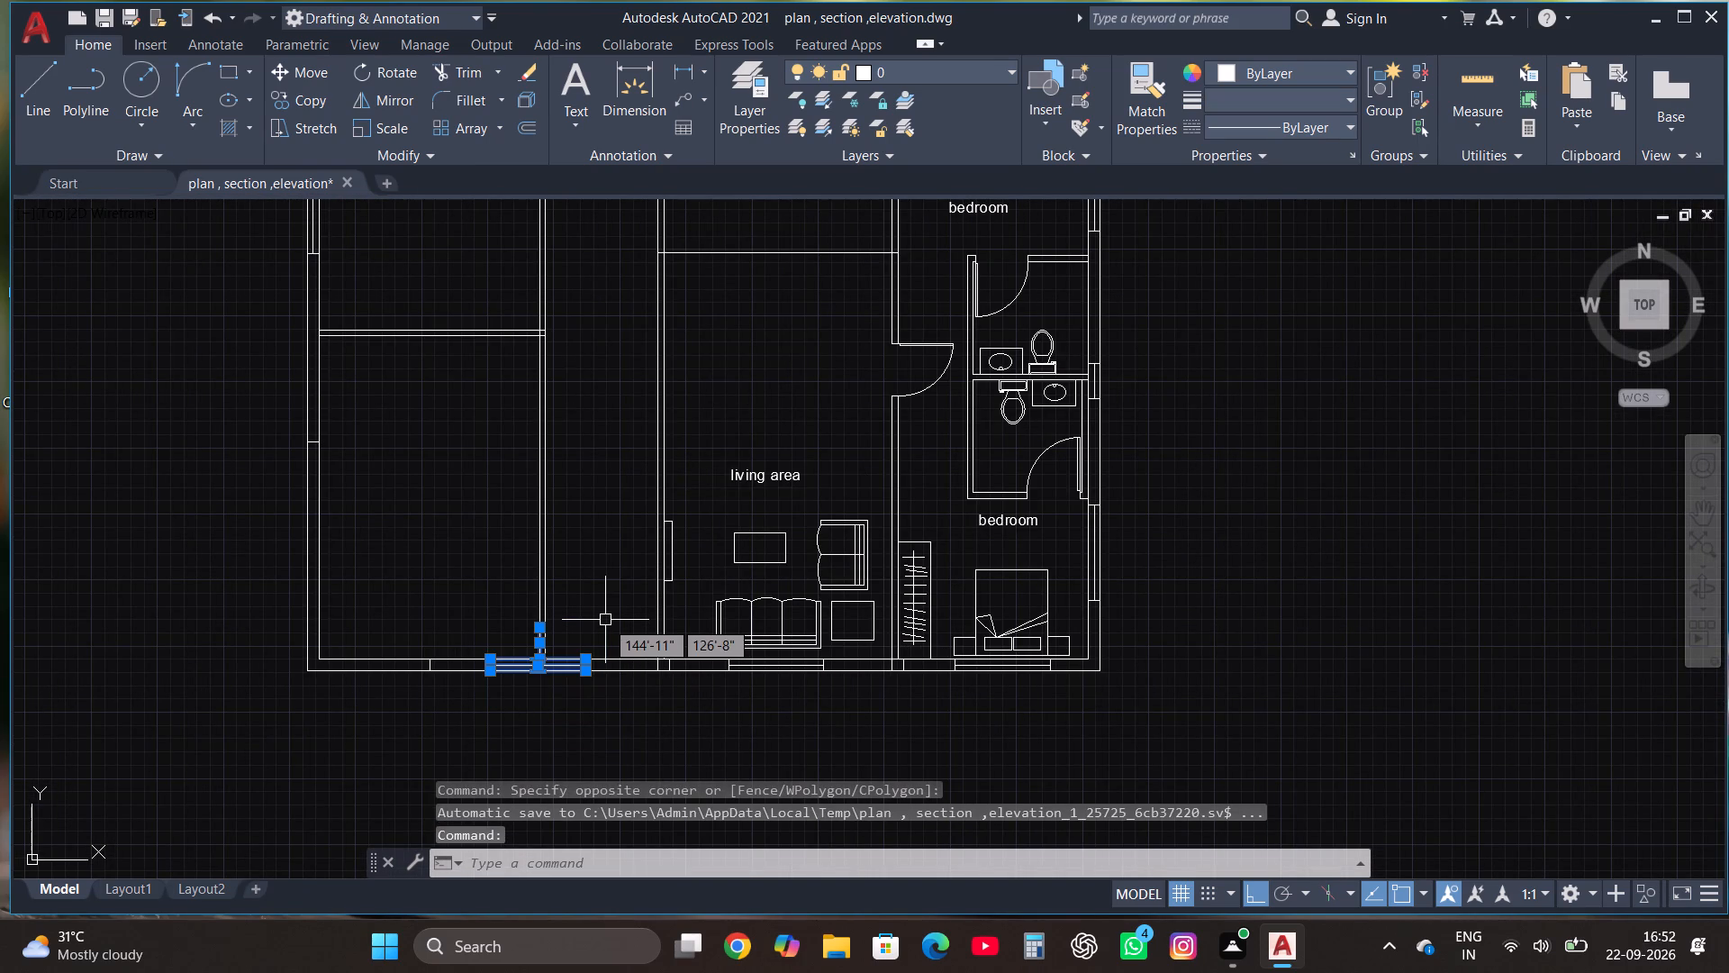
pyautogui.press('Delete')
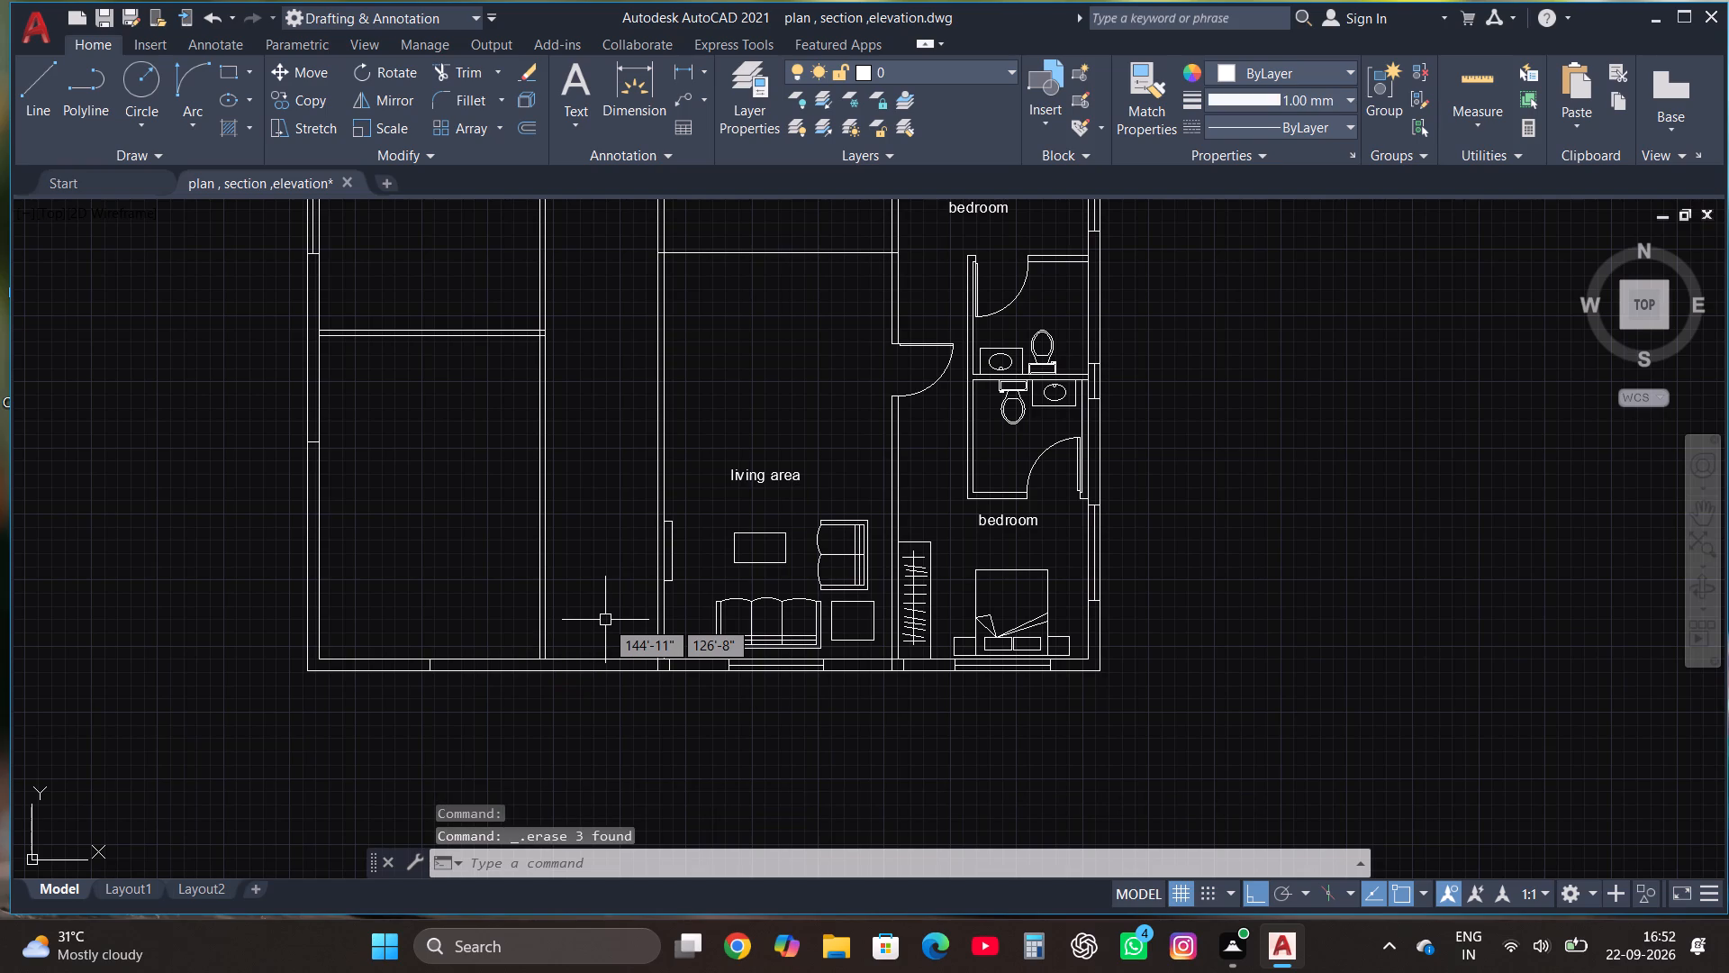
# Copy the door between the lower kitchen and living area of the original plan straight down to below the new layout's south wall.
pyautogui.scroll(-2, 896, 624)
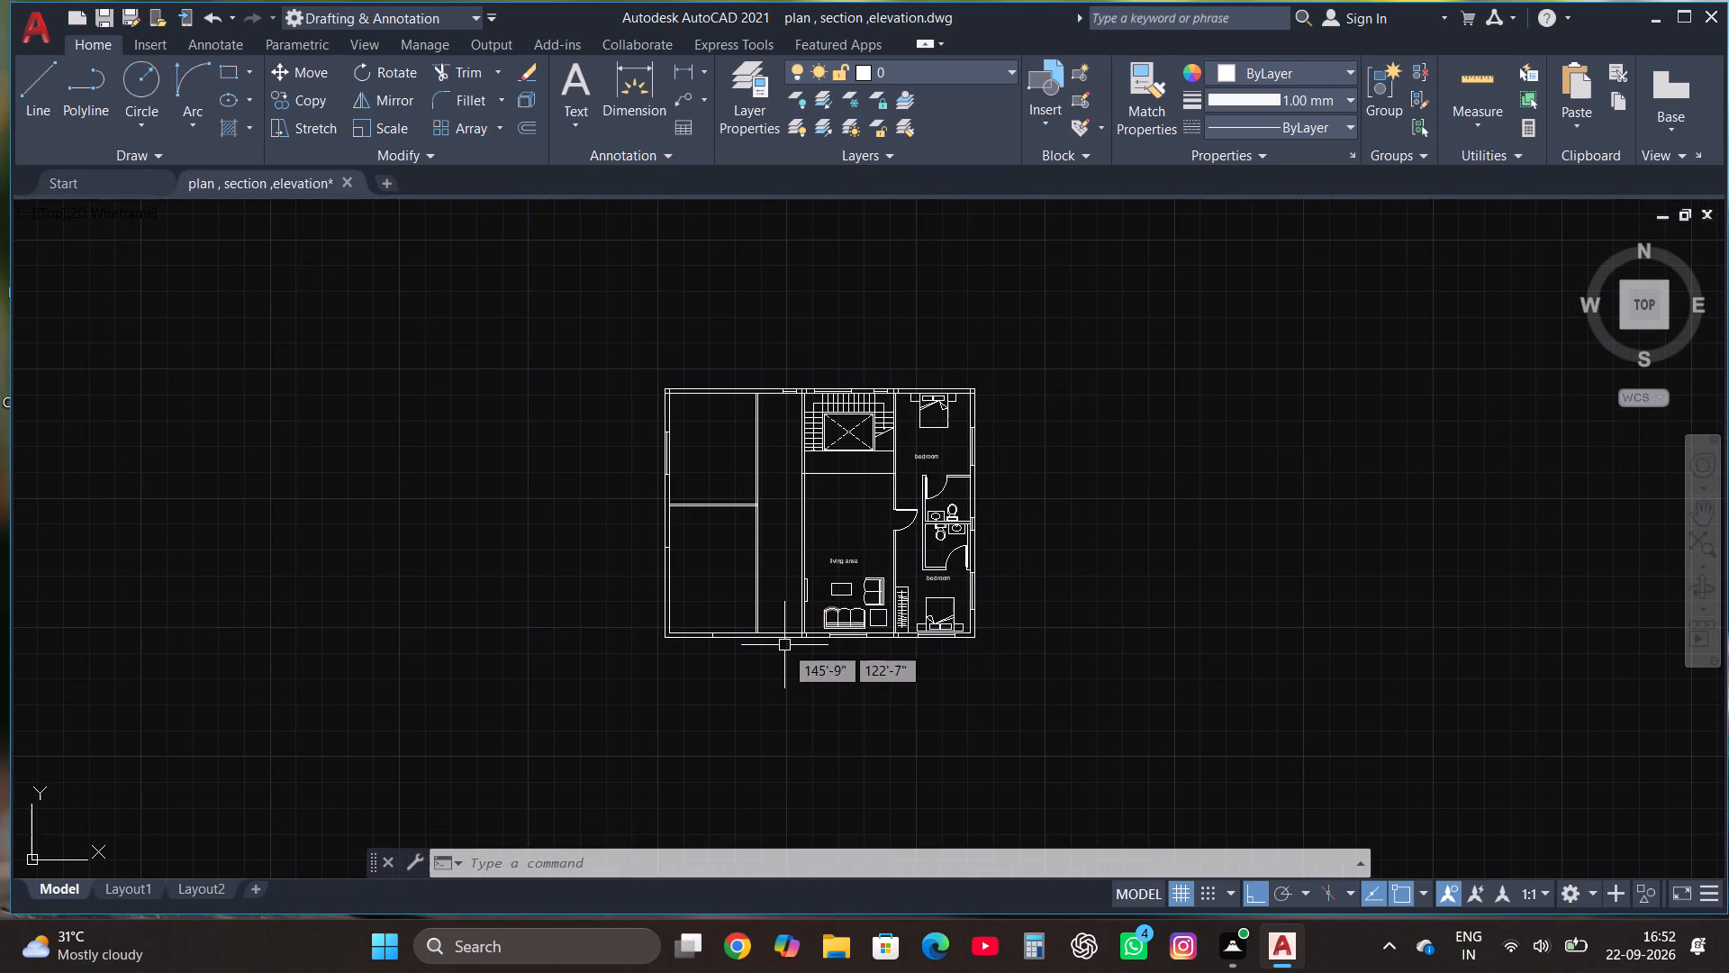
pyautogui.scroll(-1, 841, 739)
pyautogui.scroll(2, 829, 324)
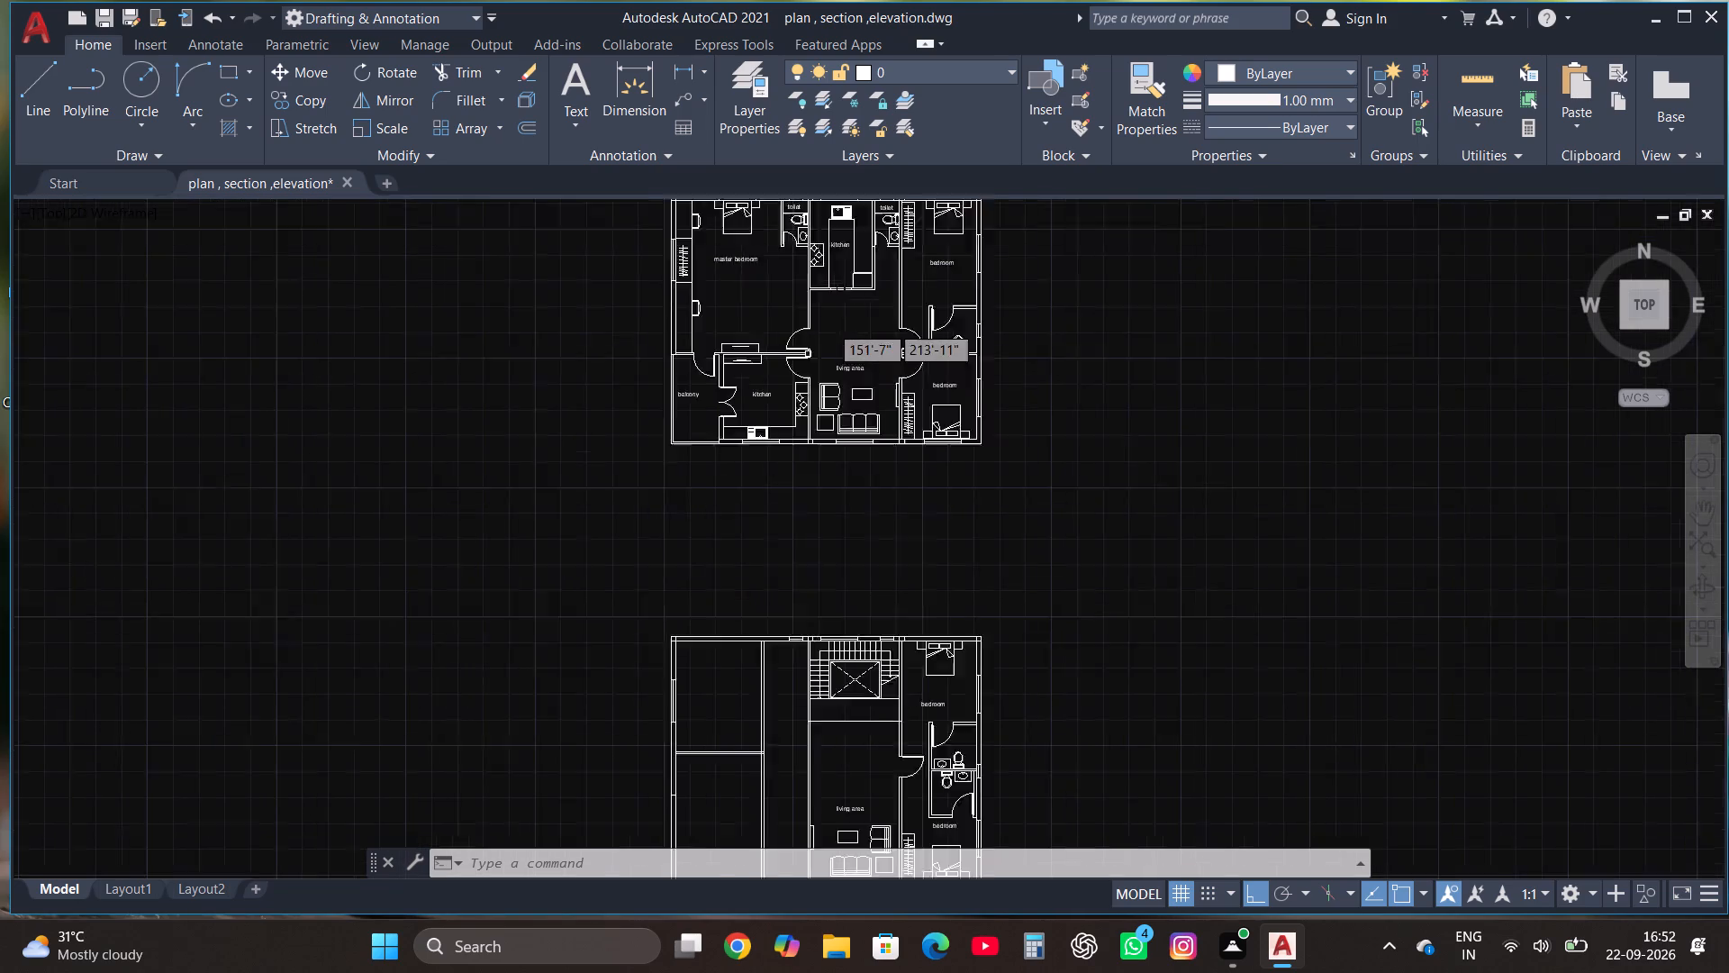
pyautogui.scroll(1, 829, 324)
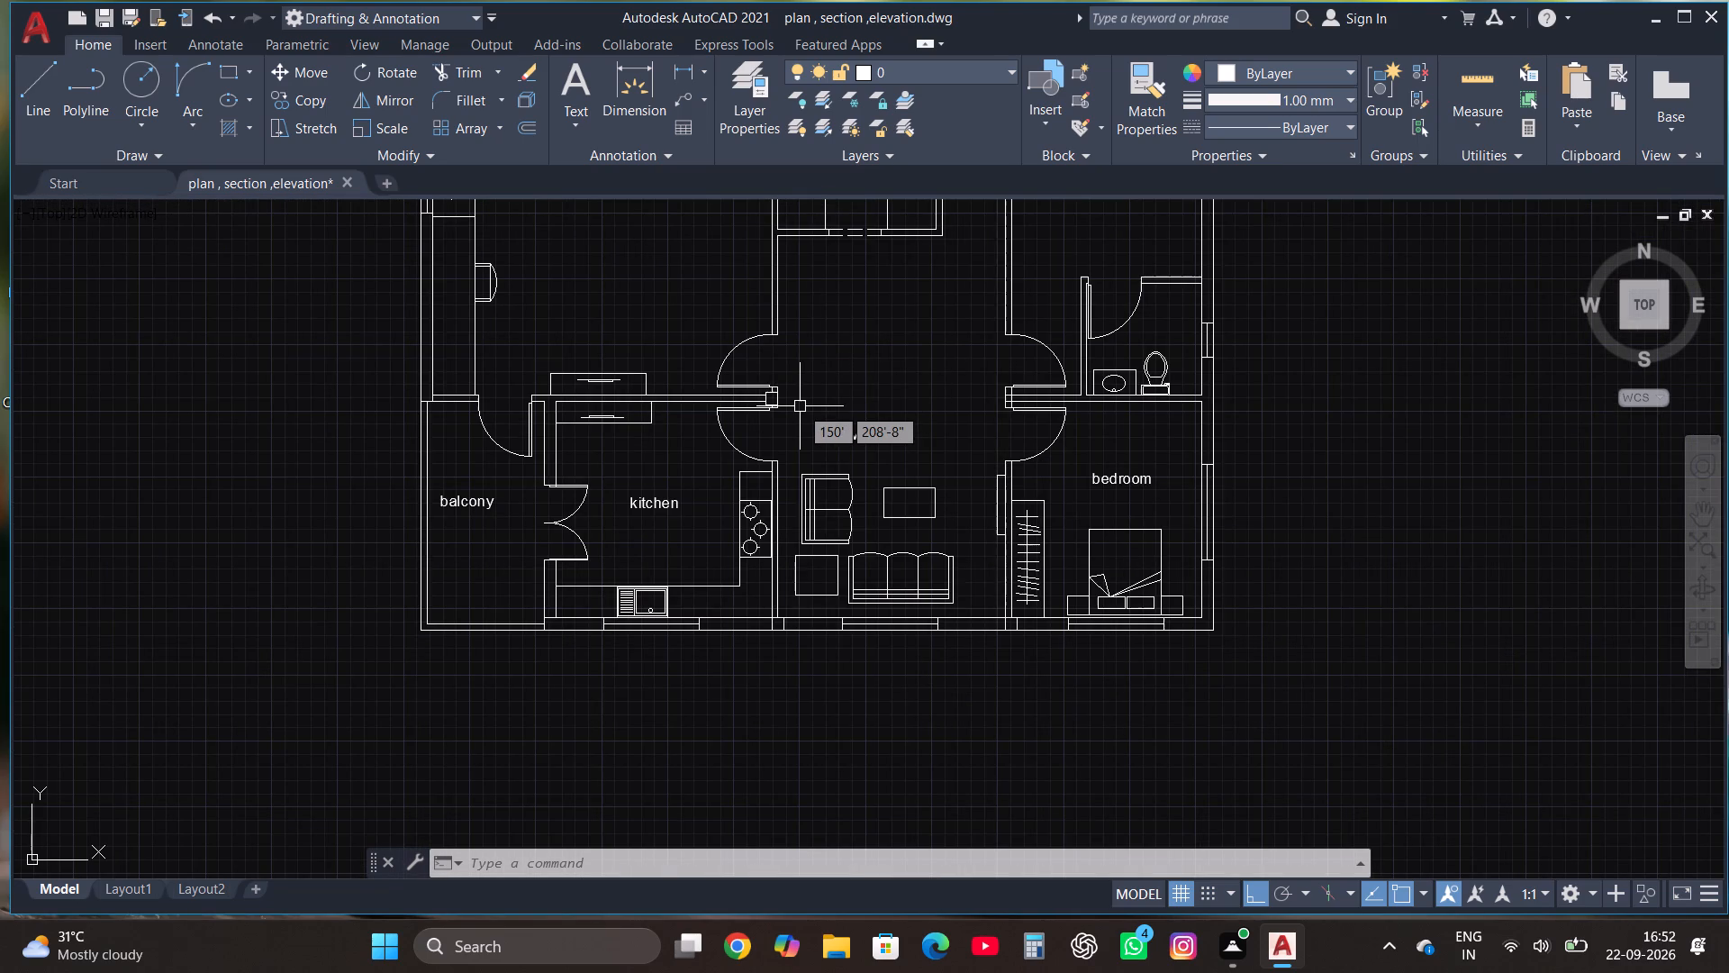
pyautogui.scroll(-1, 780, 602)
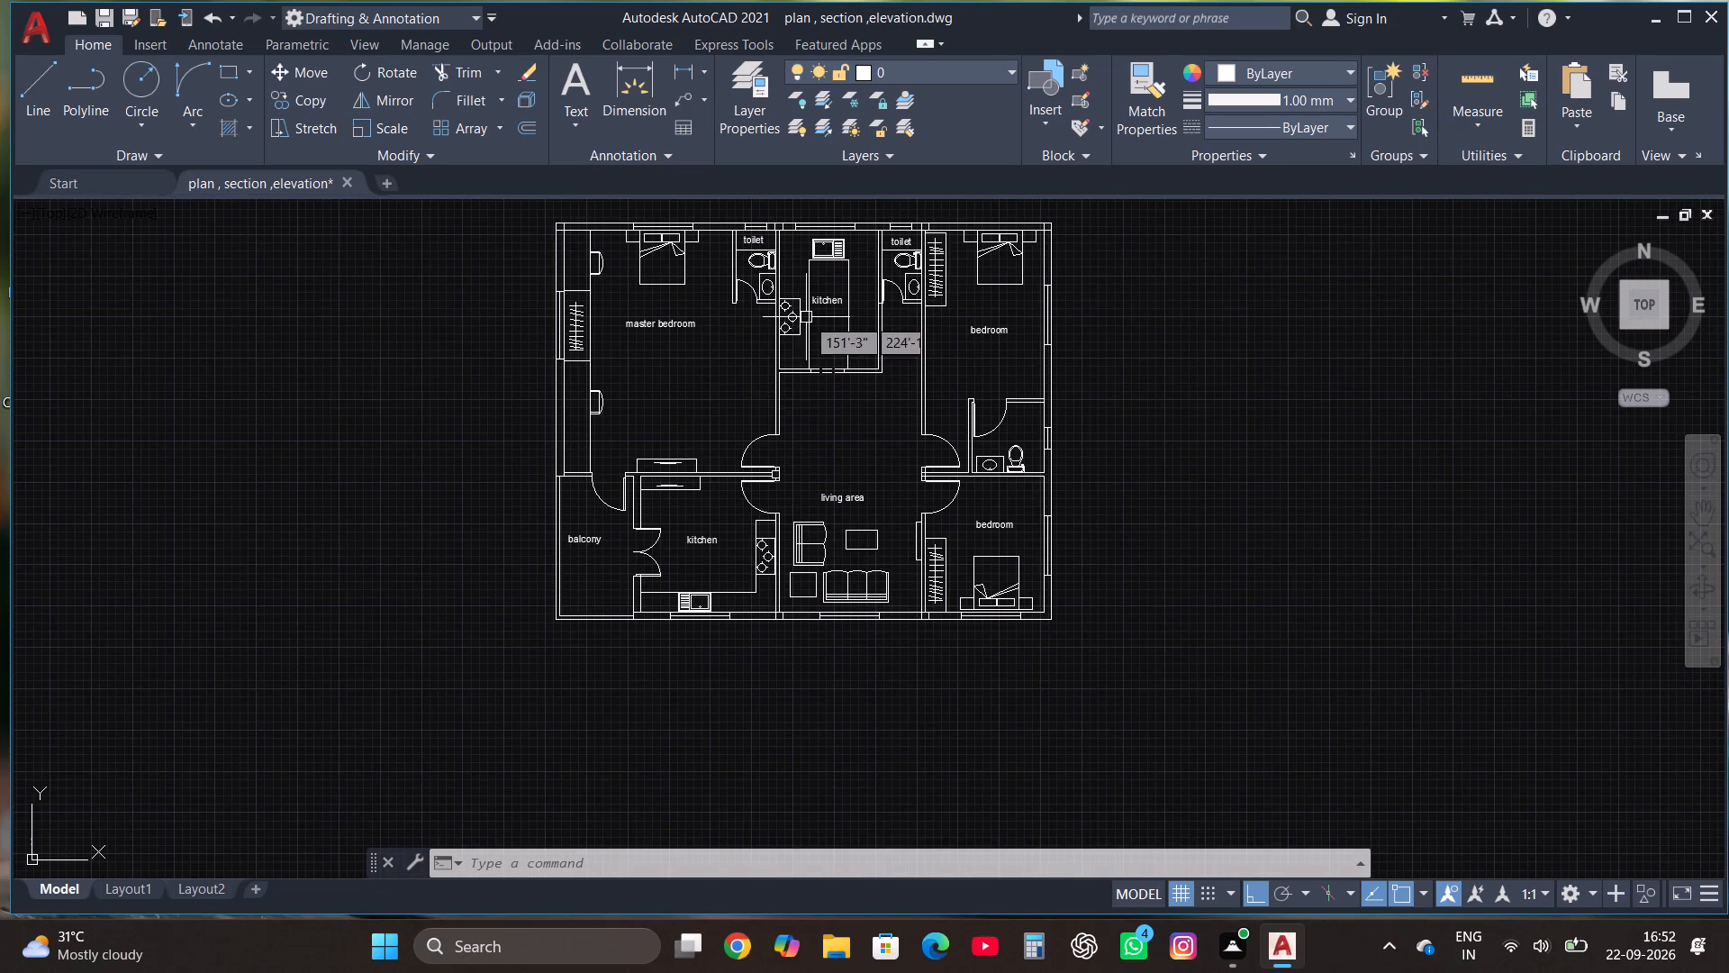
pyautogui.scroll(1, 908, 281)
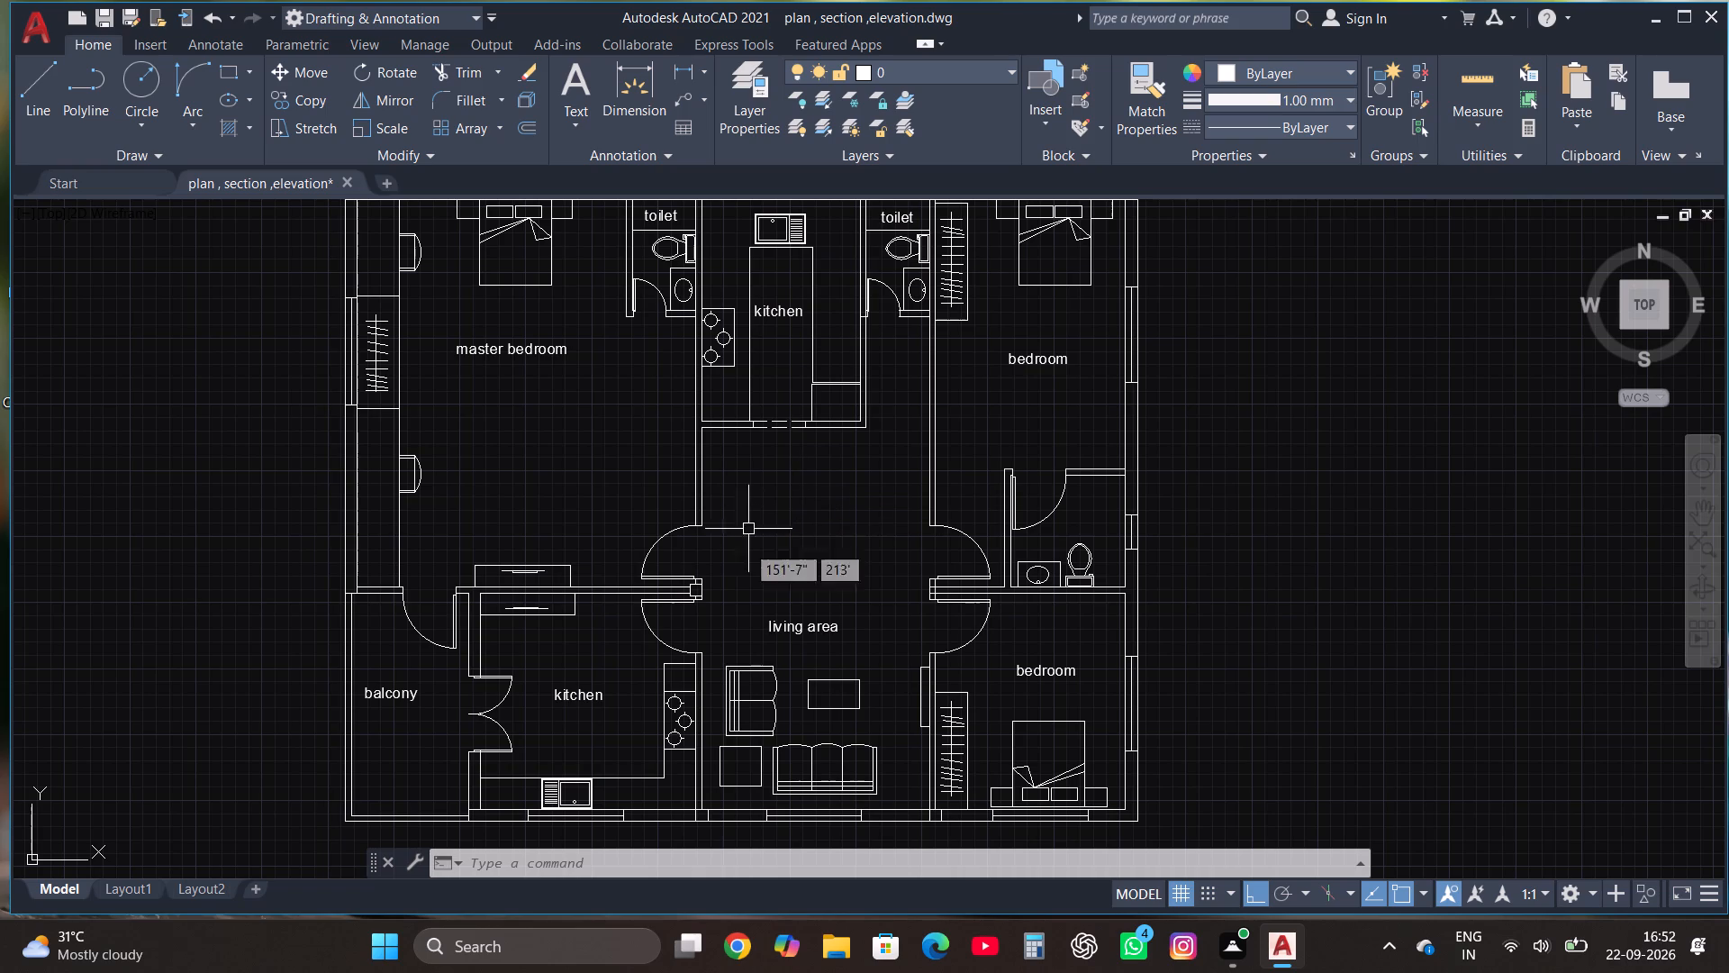
pyautogui.click(643, 612)
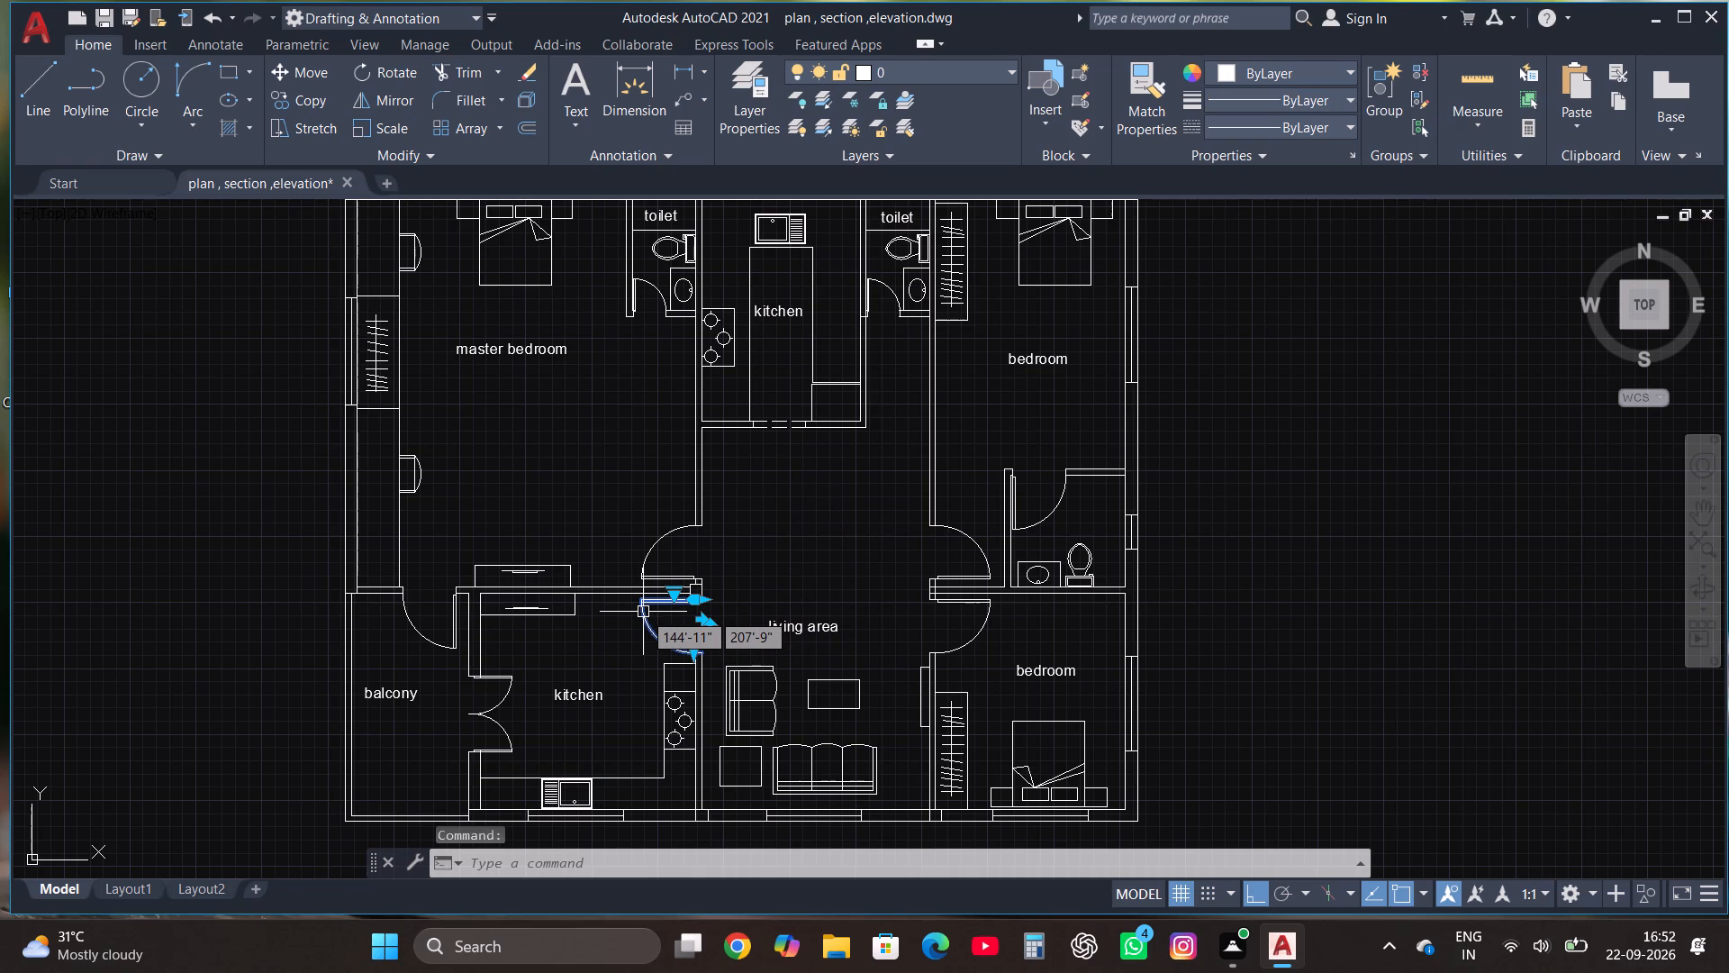
pyautogui.click(306, 96)
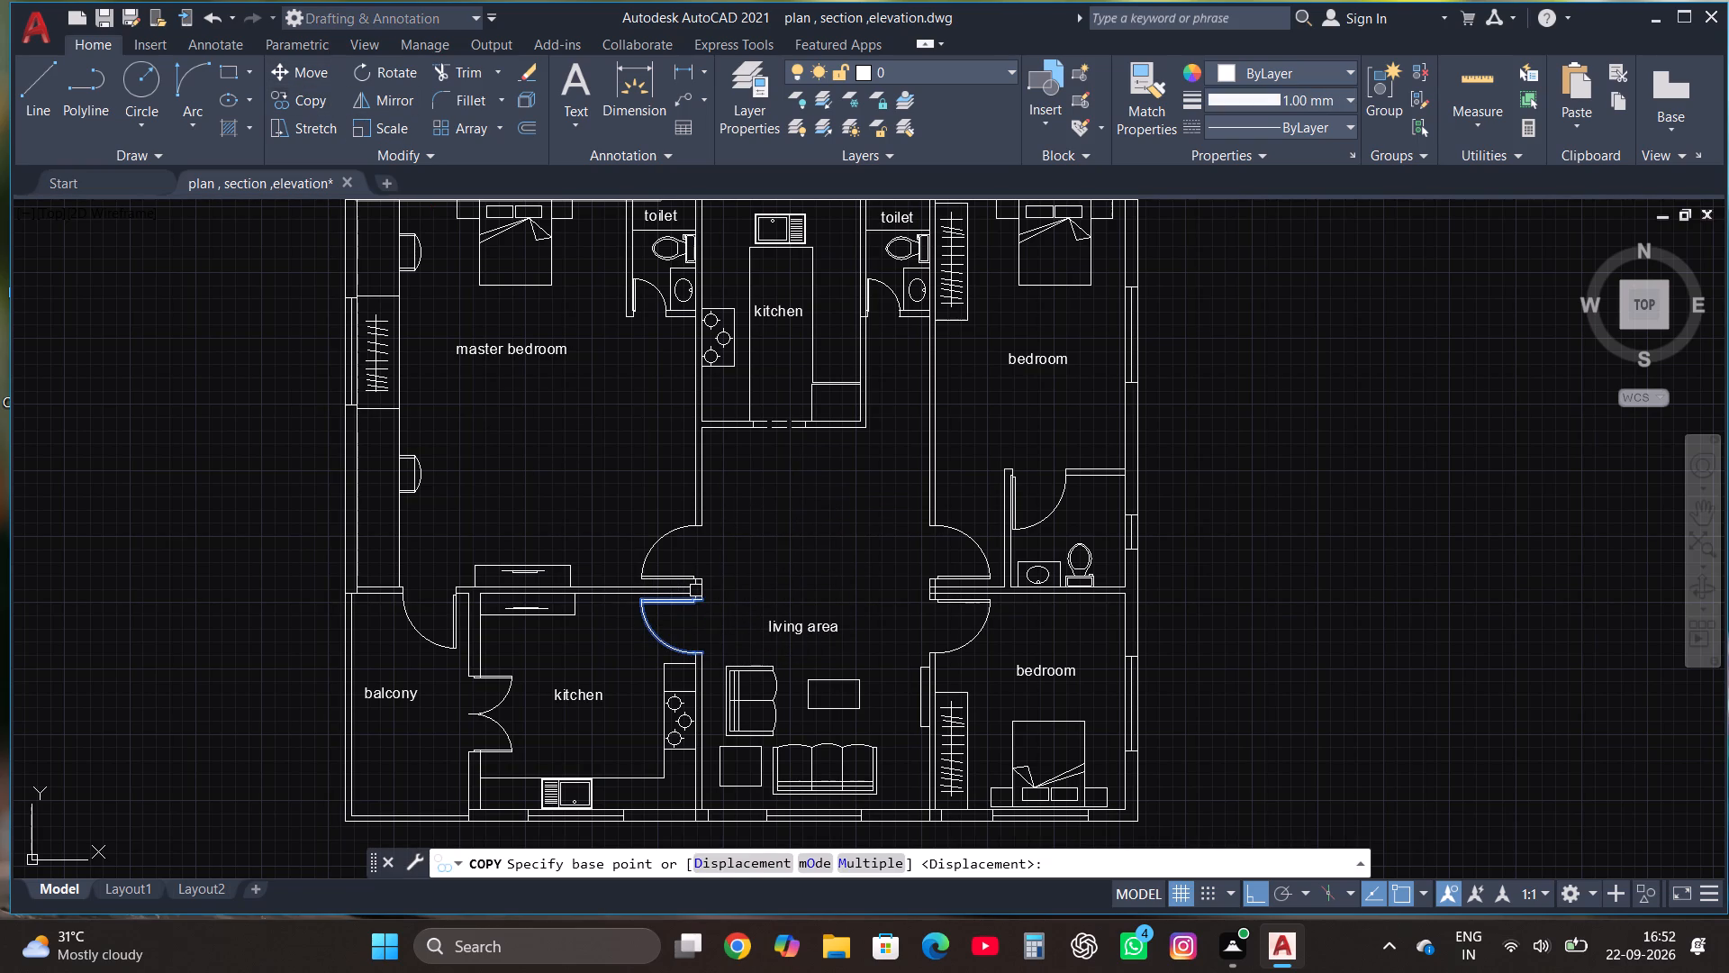
pyautogui.click(667, 608)
pyautogui.scroll(-2, 705, 391)
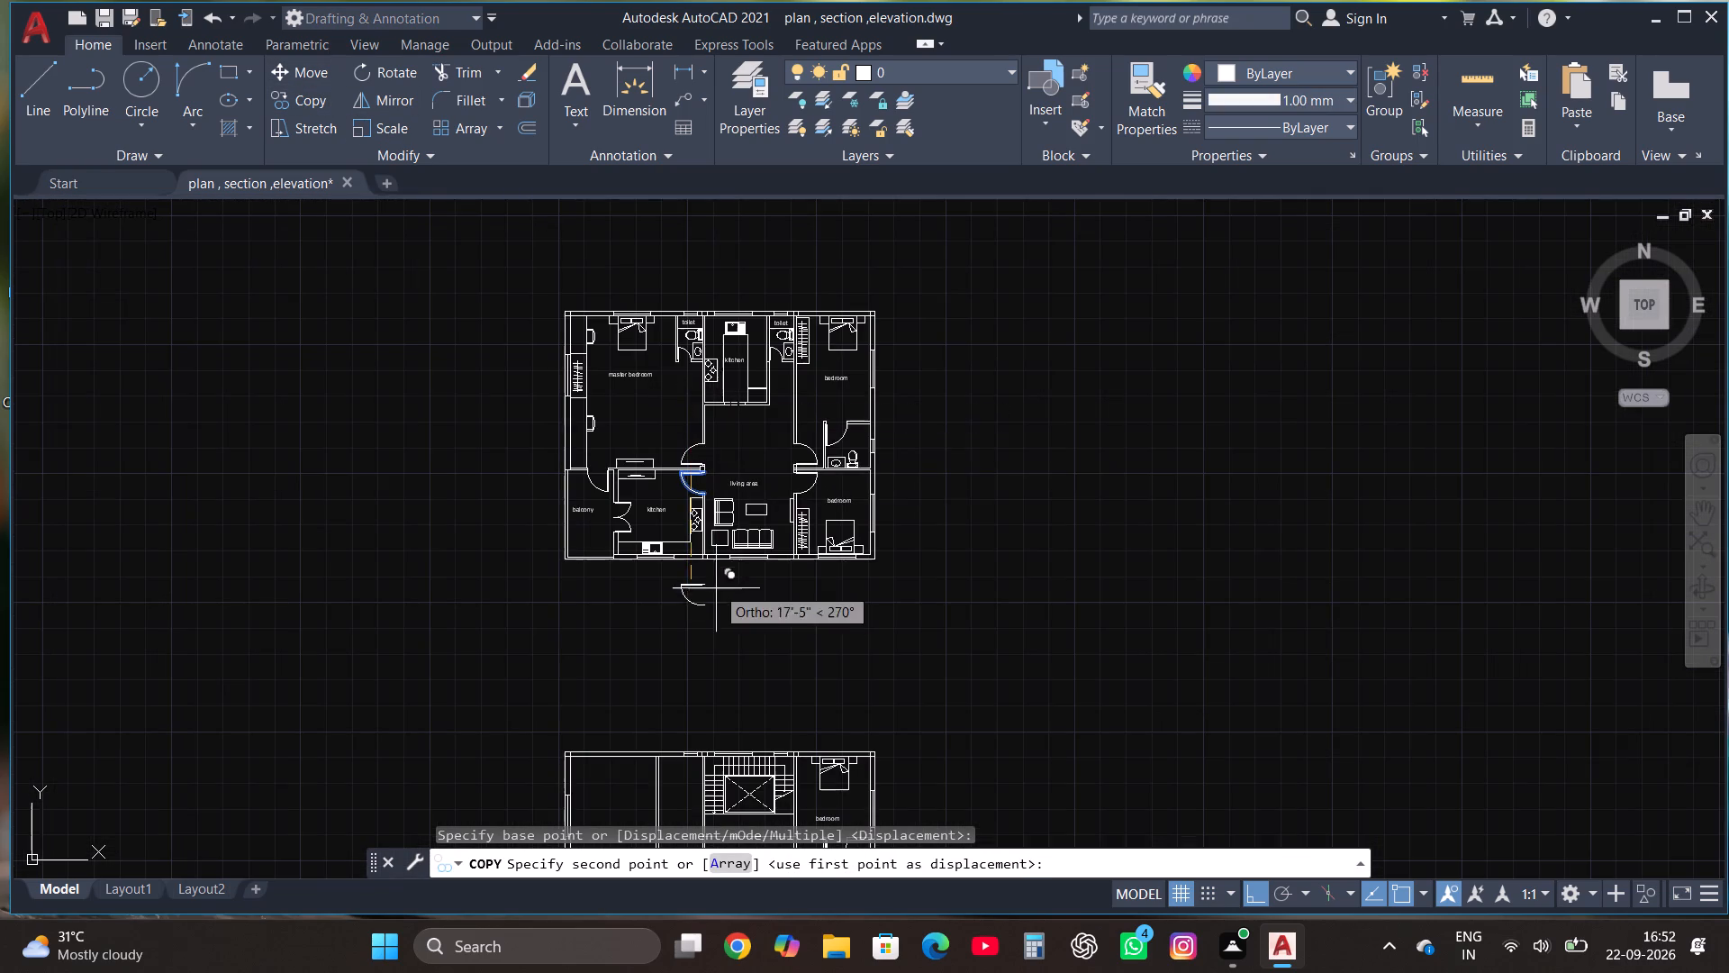
pyautogui.scroll(-3, 791, 419)
pyautogui.scroll(3, 784, 577)
pyautogui.click(737, 616)
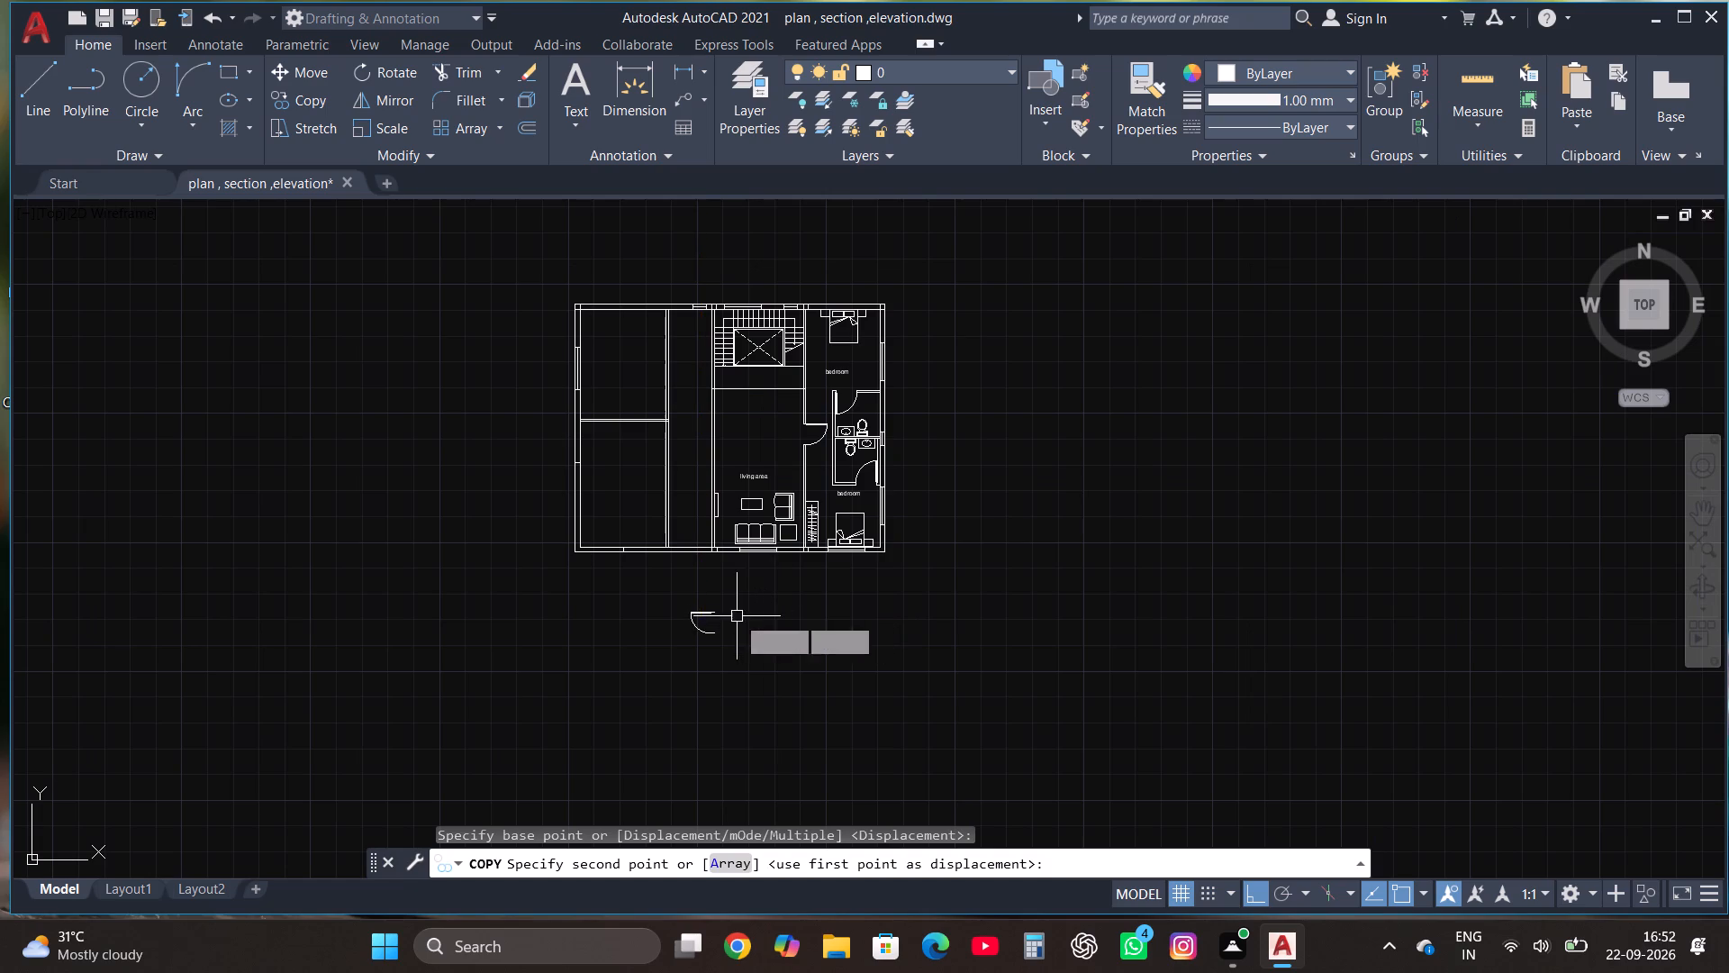
# Rotate the copied door a quarter turn clockwise so its leaf runs north-south.
pyautogui.click(691, 623)
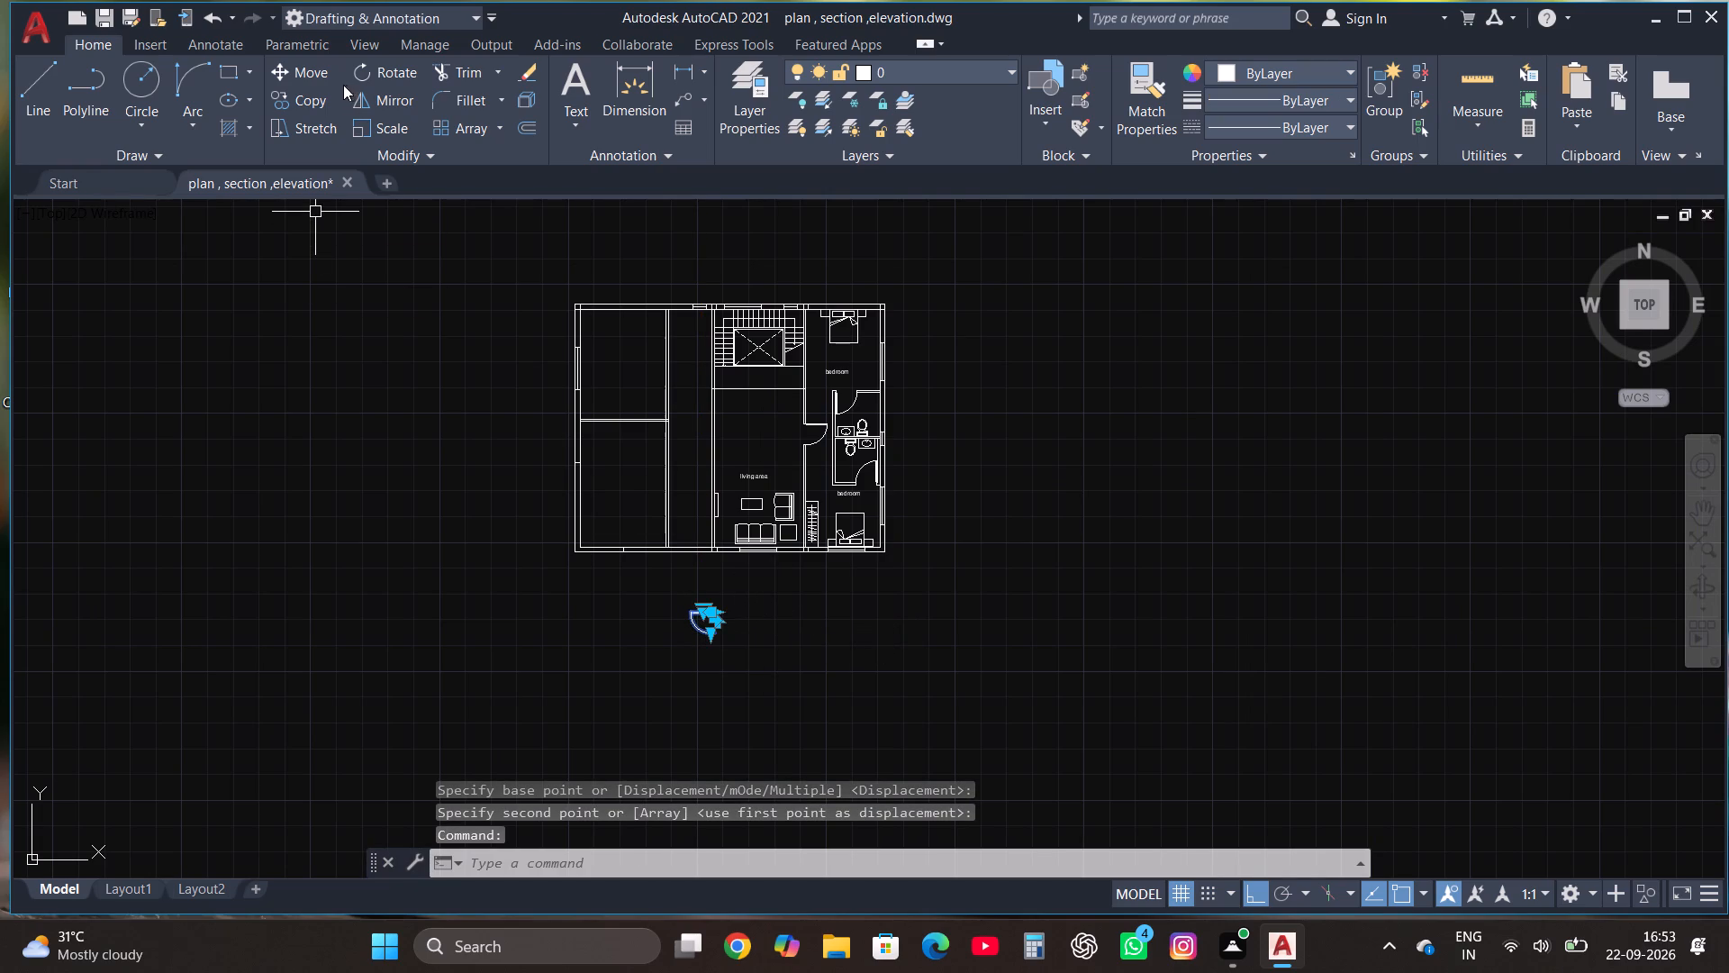
pyautogui.click(388, 72)
pyautogui.click(729, 624)
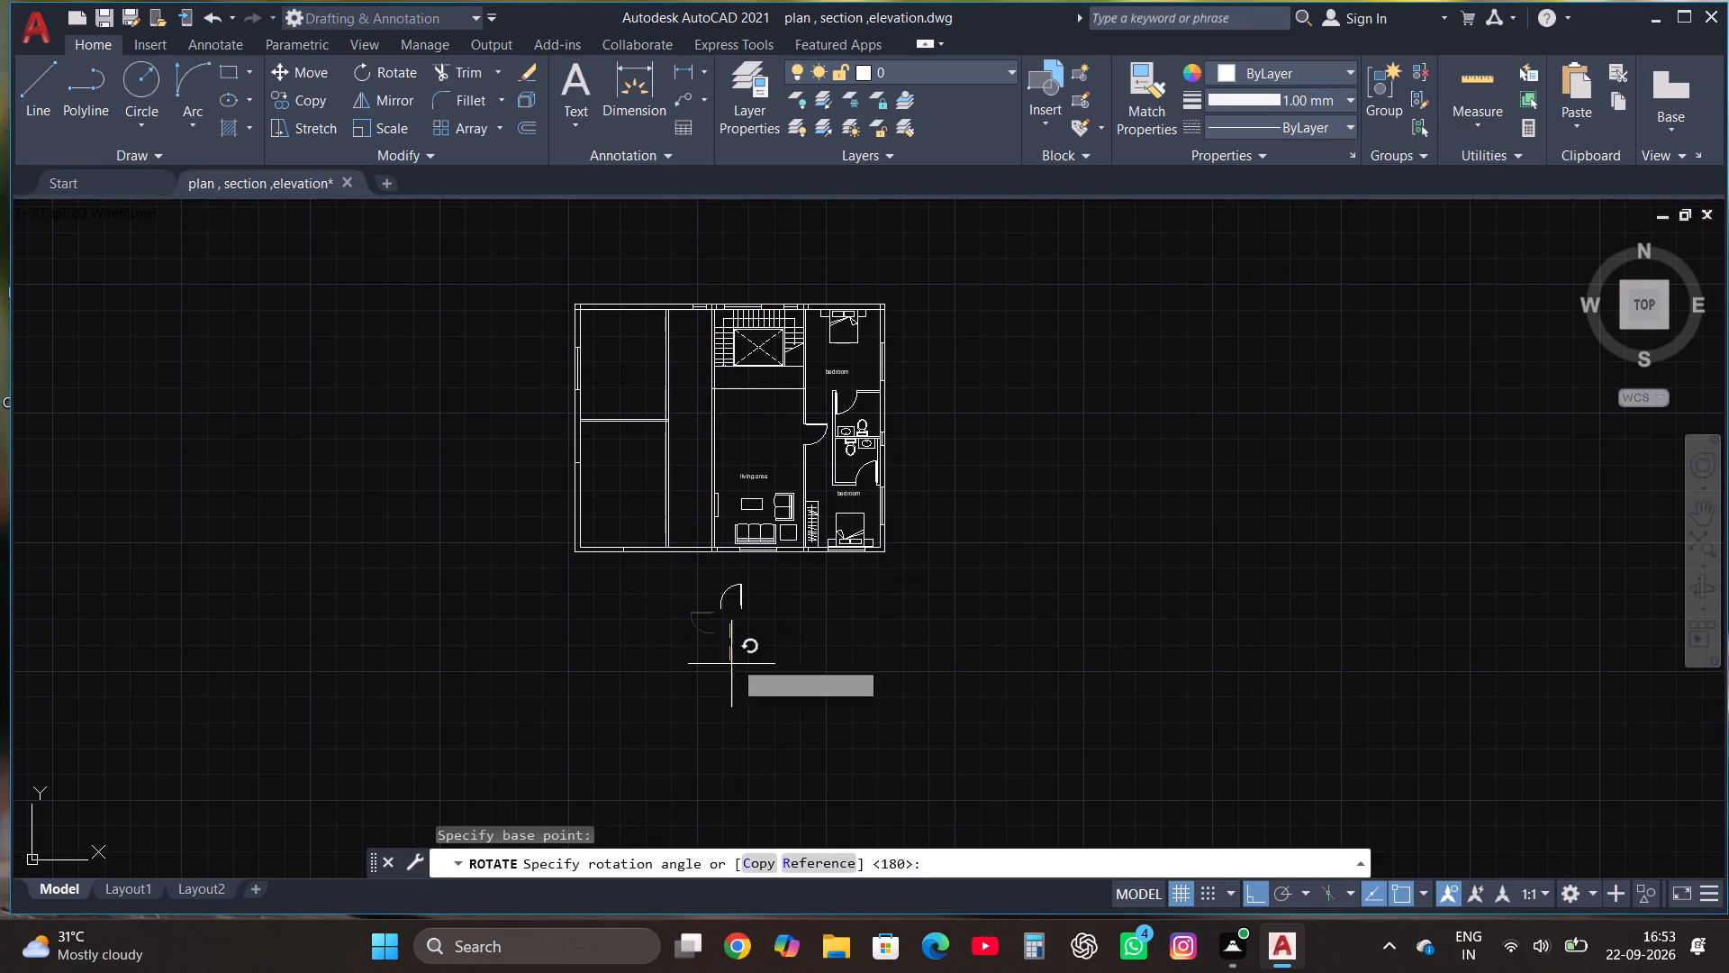
pyautogui.click(713, 697)
# Move the rotated door into the south outer wall, between the western rooms' partition and the living area's west wall.
pyautogui.scroll(1, 732, 582)
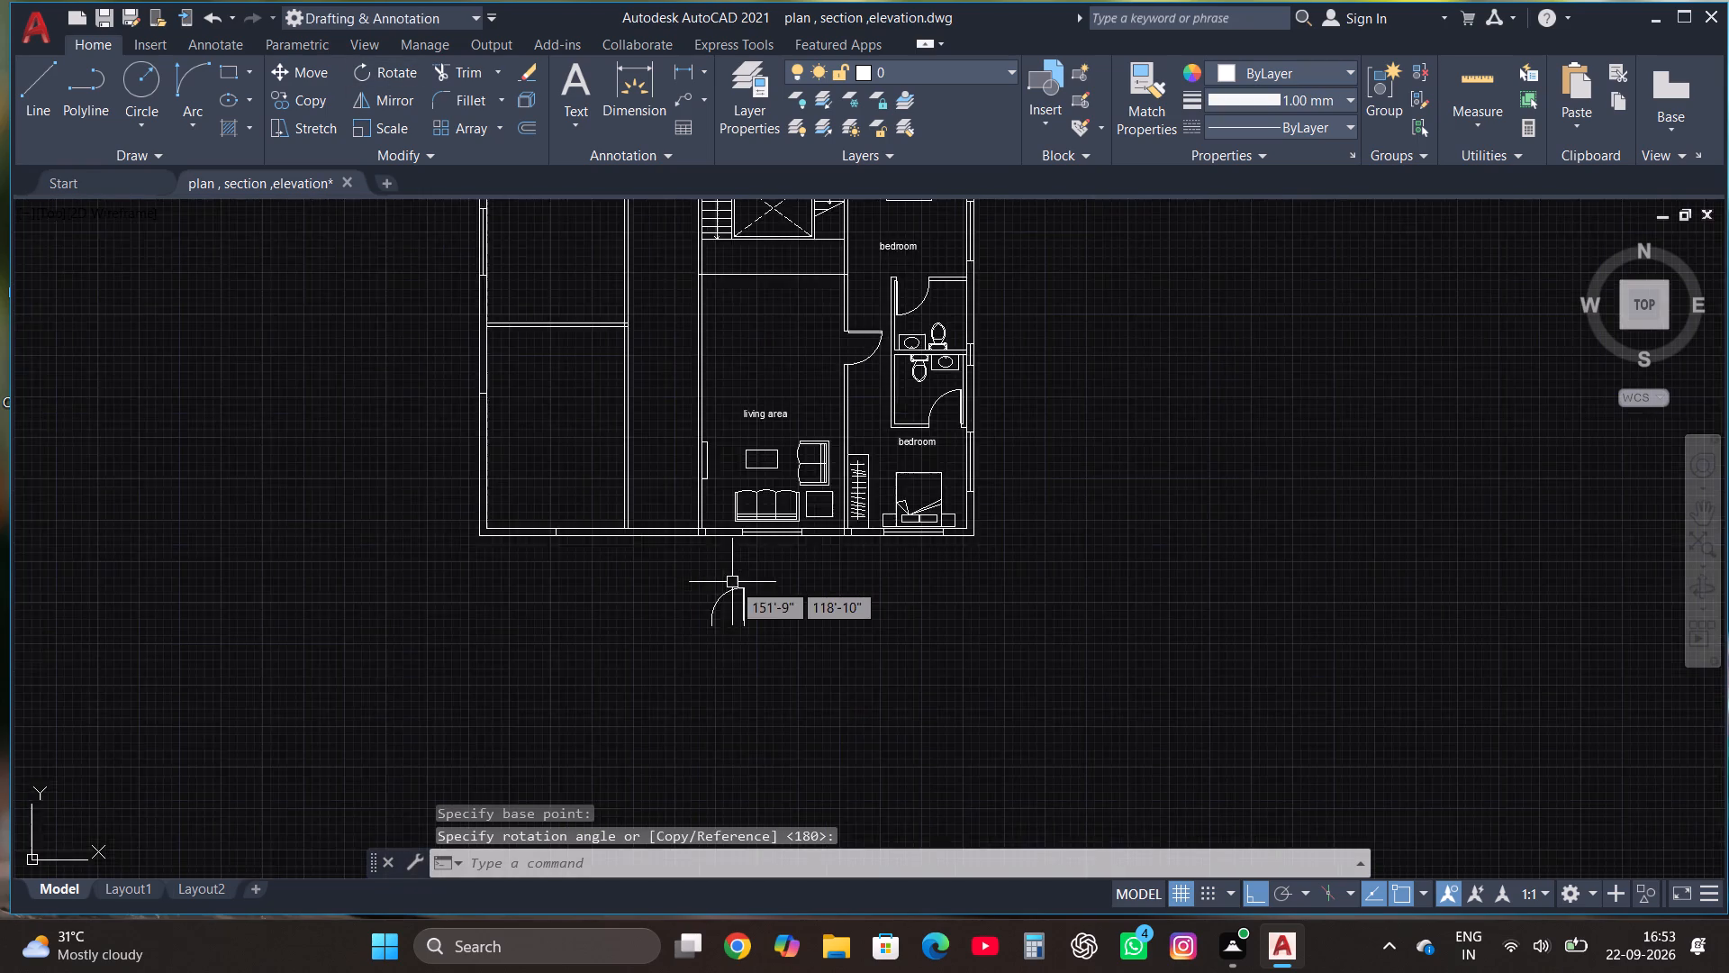
pyautogui.scroll(1, 732, 582)
pyautogui.click(710, 612)
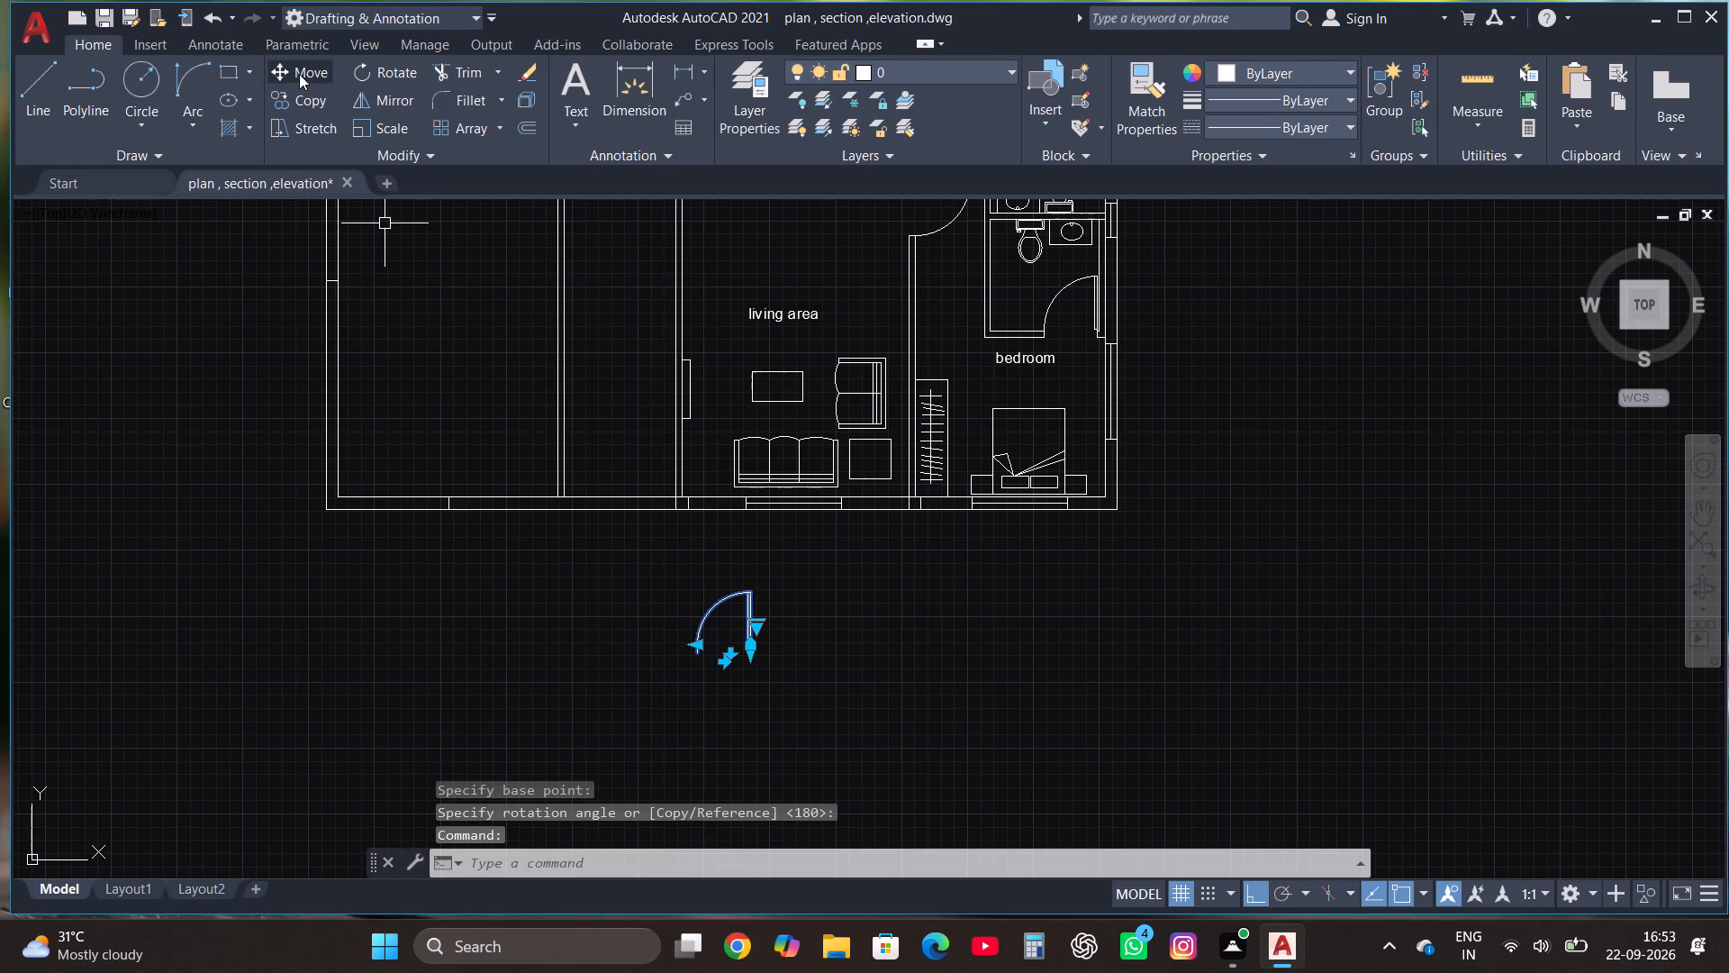
pyautogui.click(299, 74)
pyautogui.press('F8')
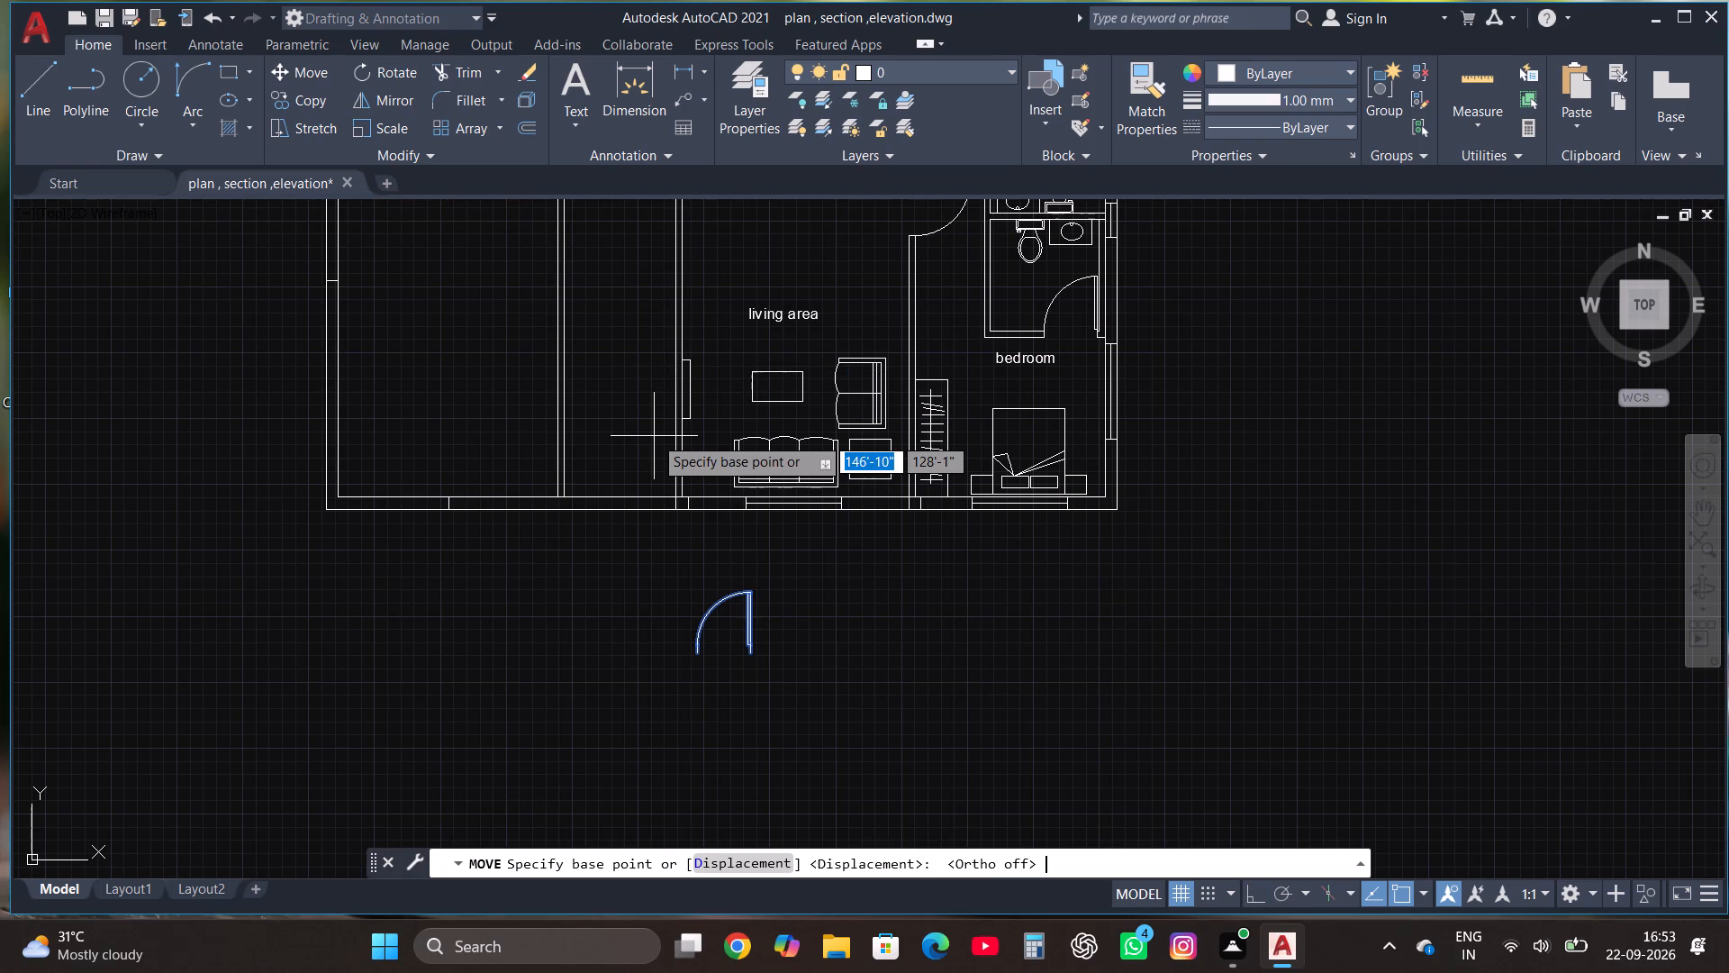
pyautogui.click(751, 657)
pyautogui.scroll(-1, 851, 730)
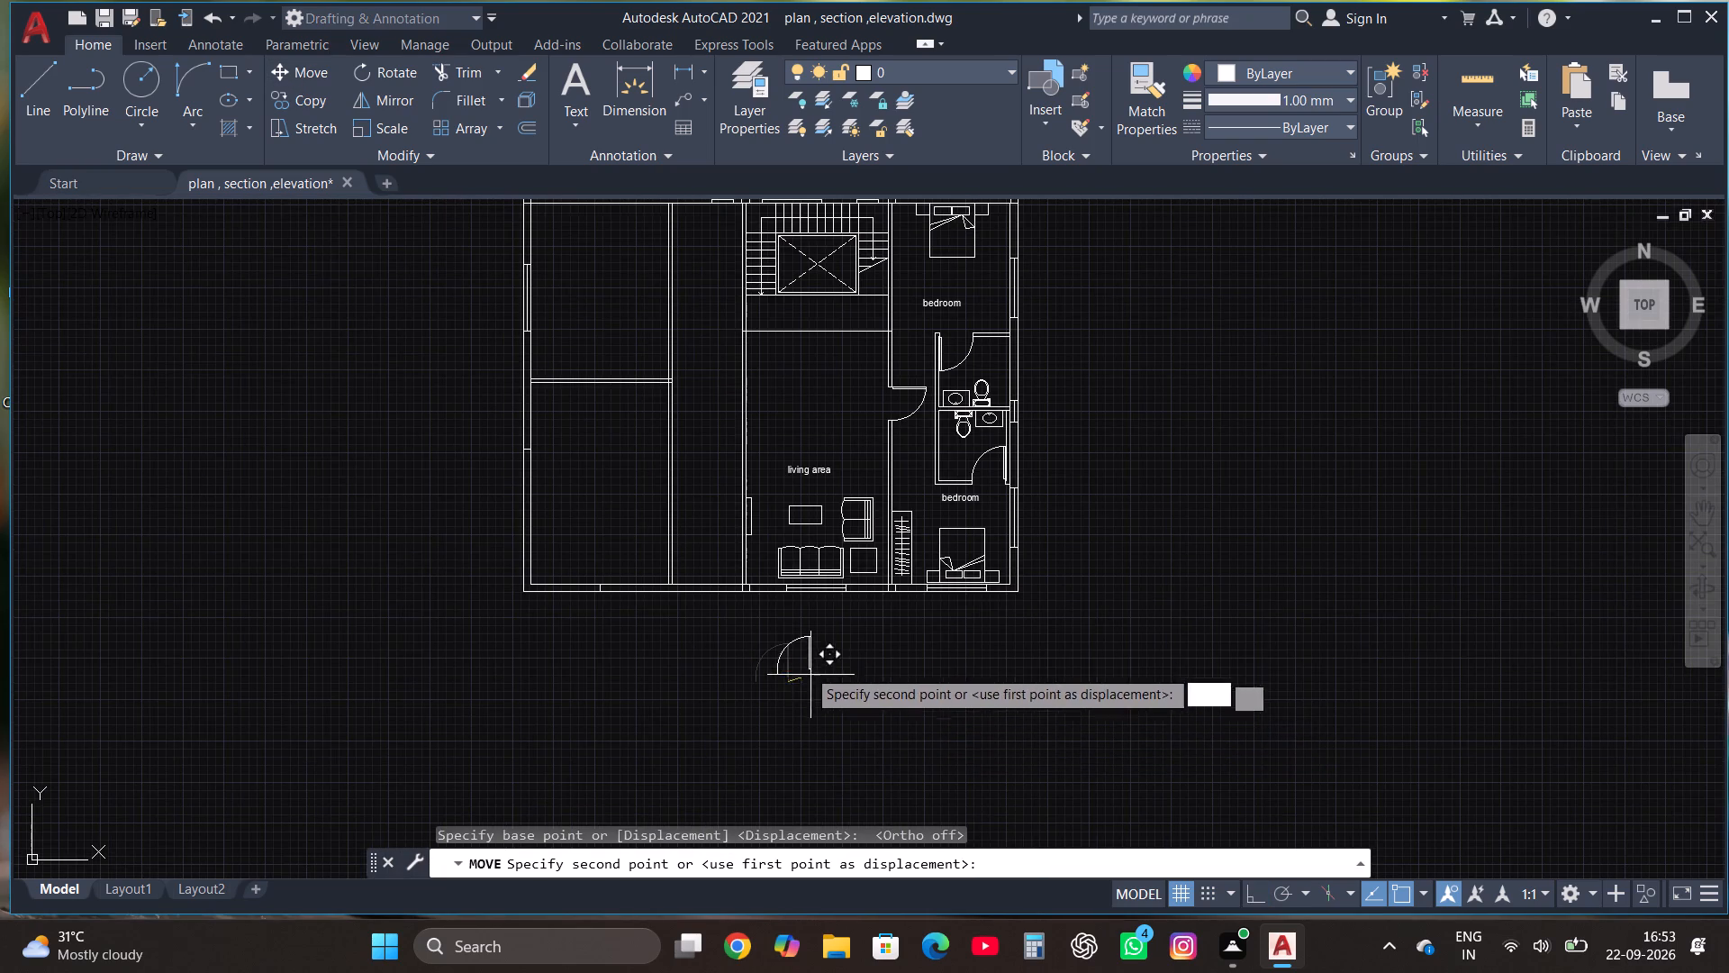
pyautogui.scroll(3, 707, 573)
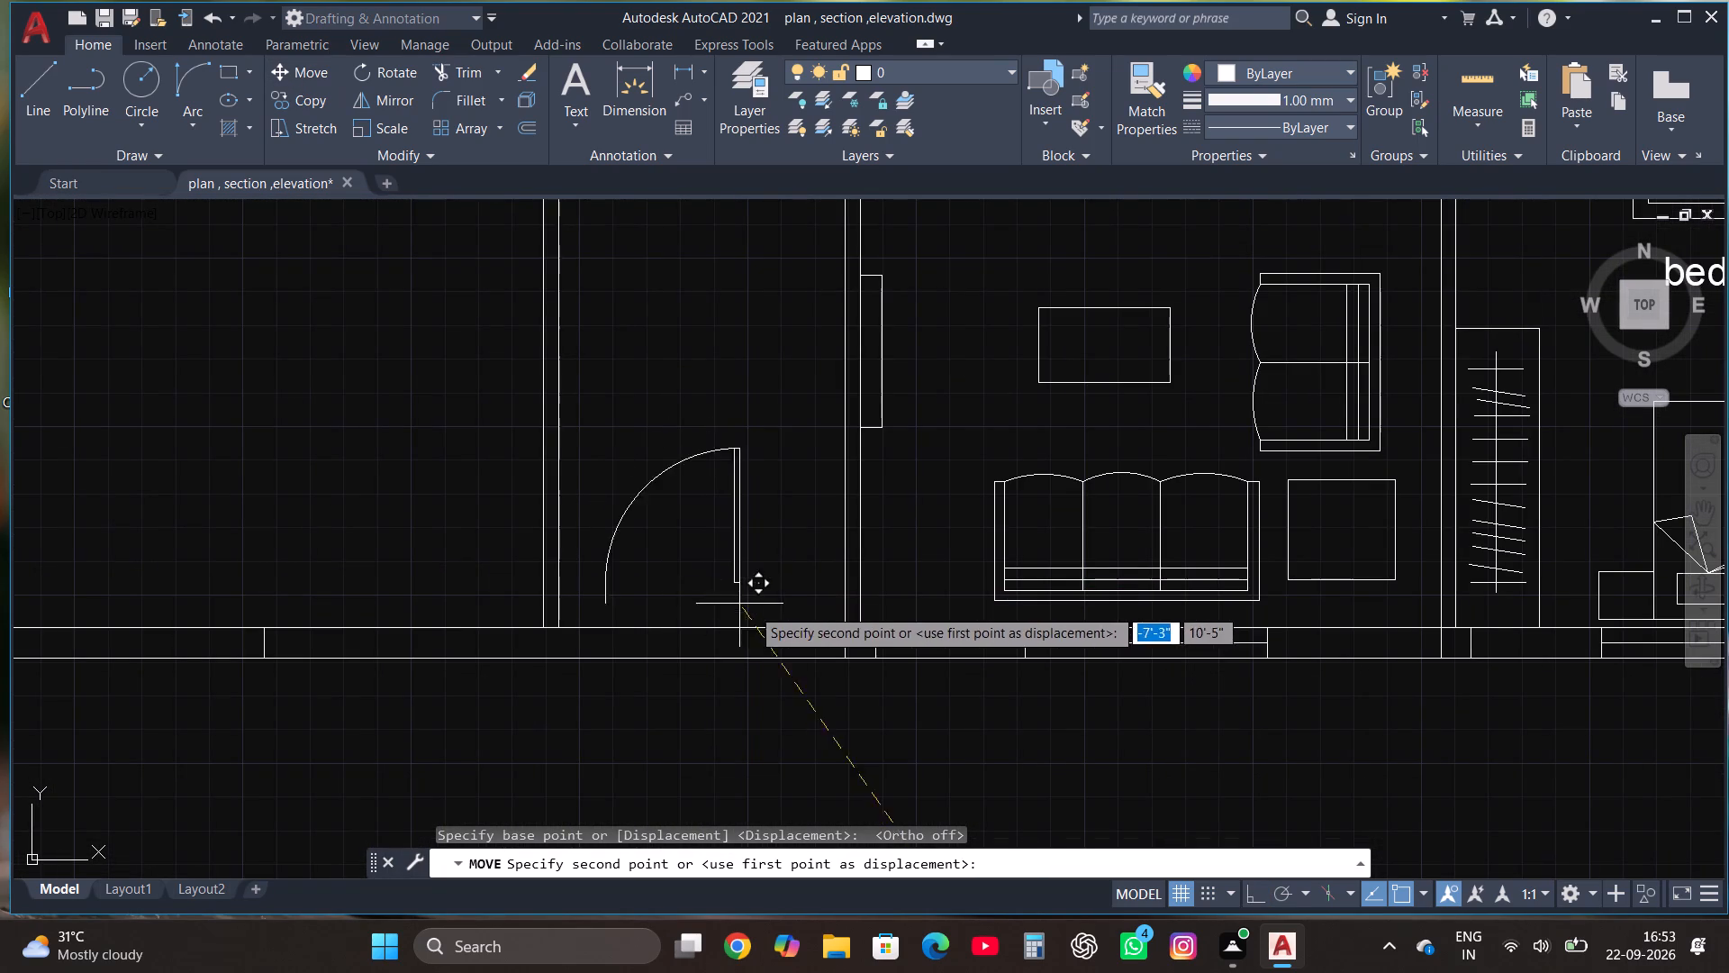
pyautogui.click(768, 658)
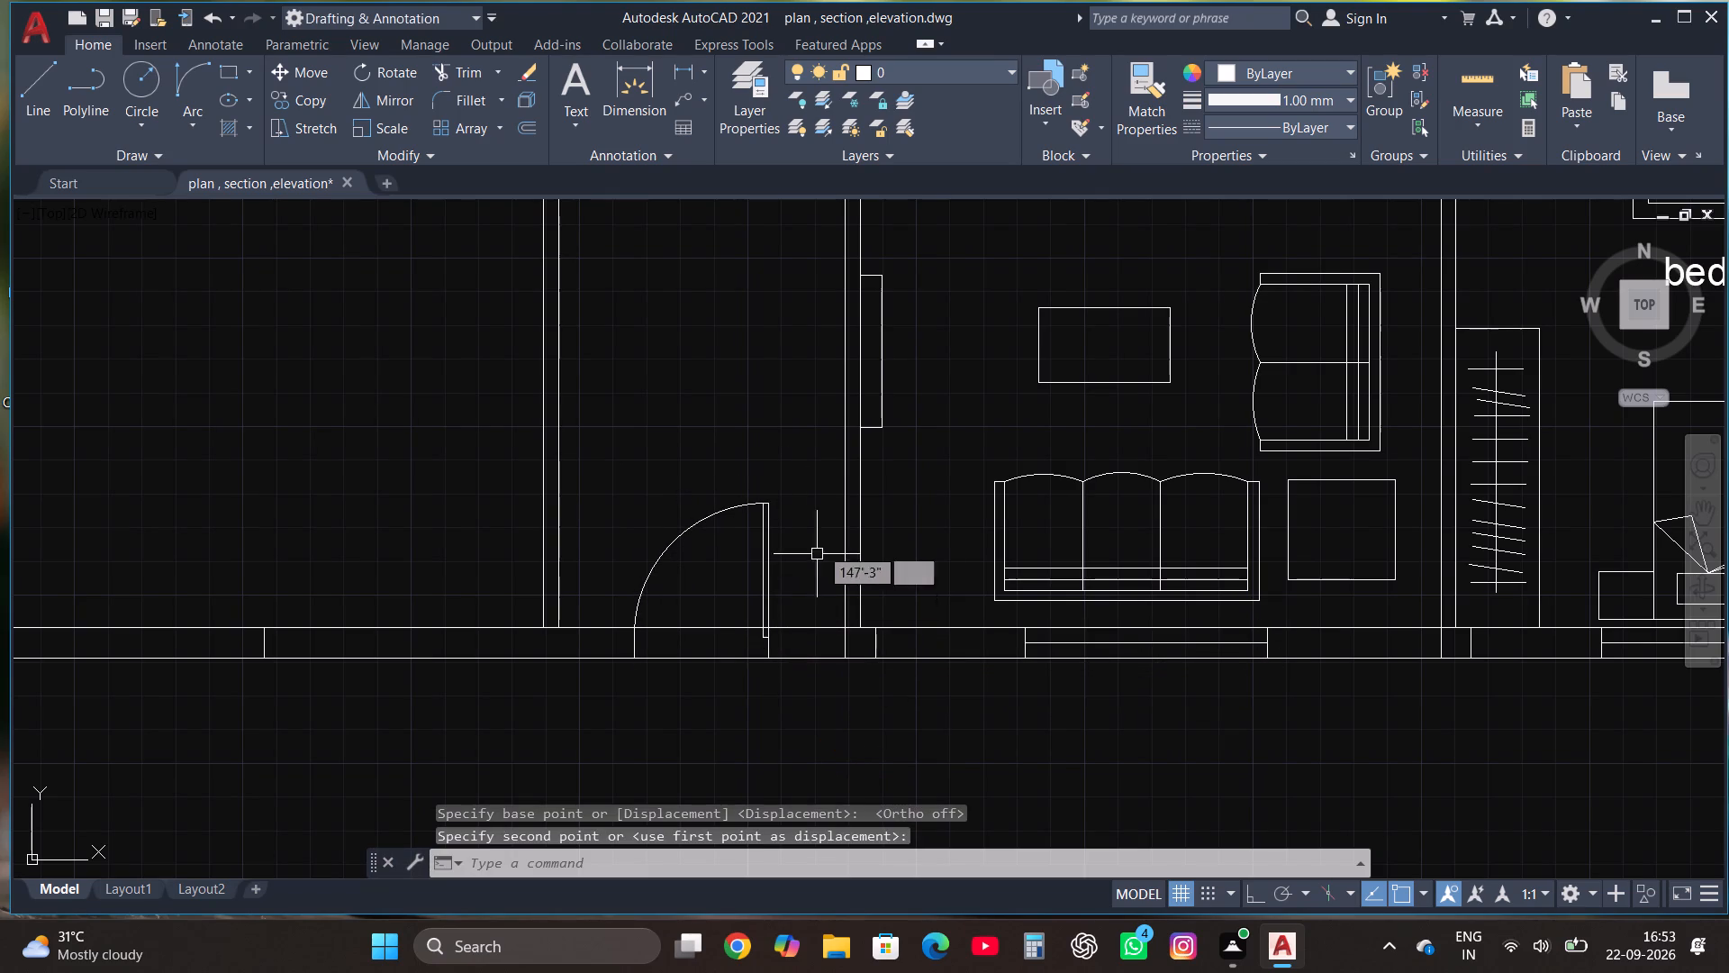
# Trim the south wall's lines across the new door opening and remove the leftover window end line west of it.
pyautogui.click(471, 82)
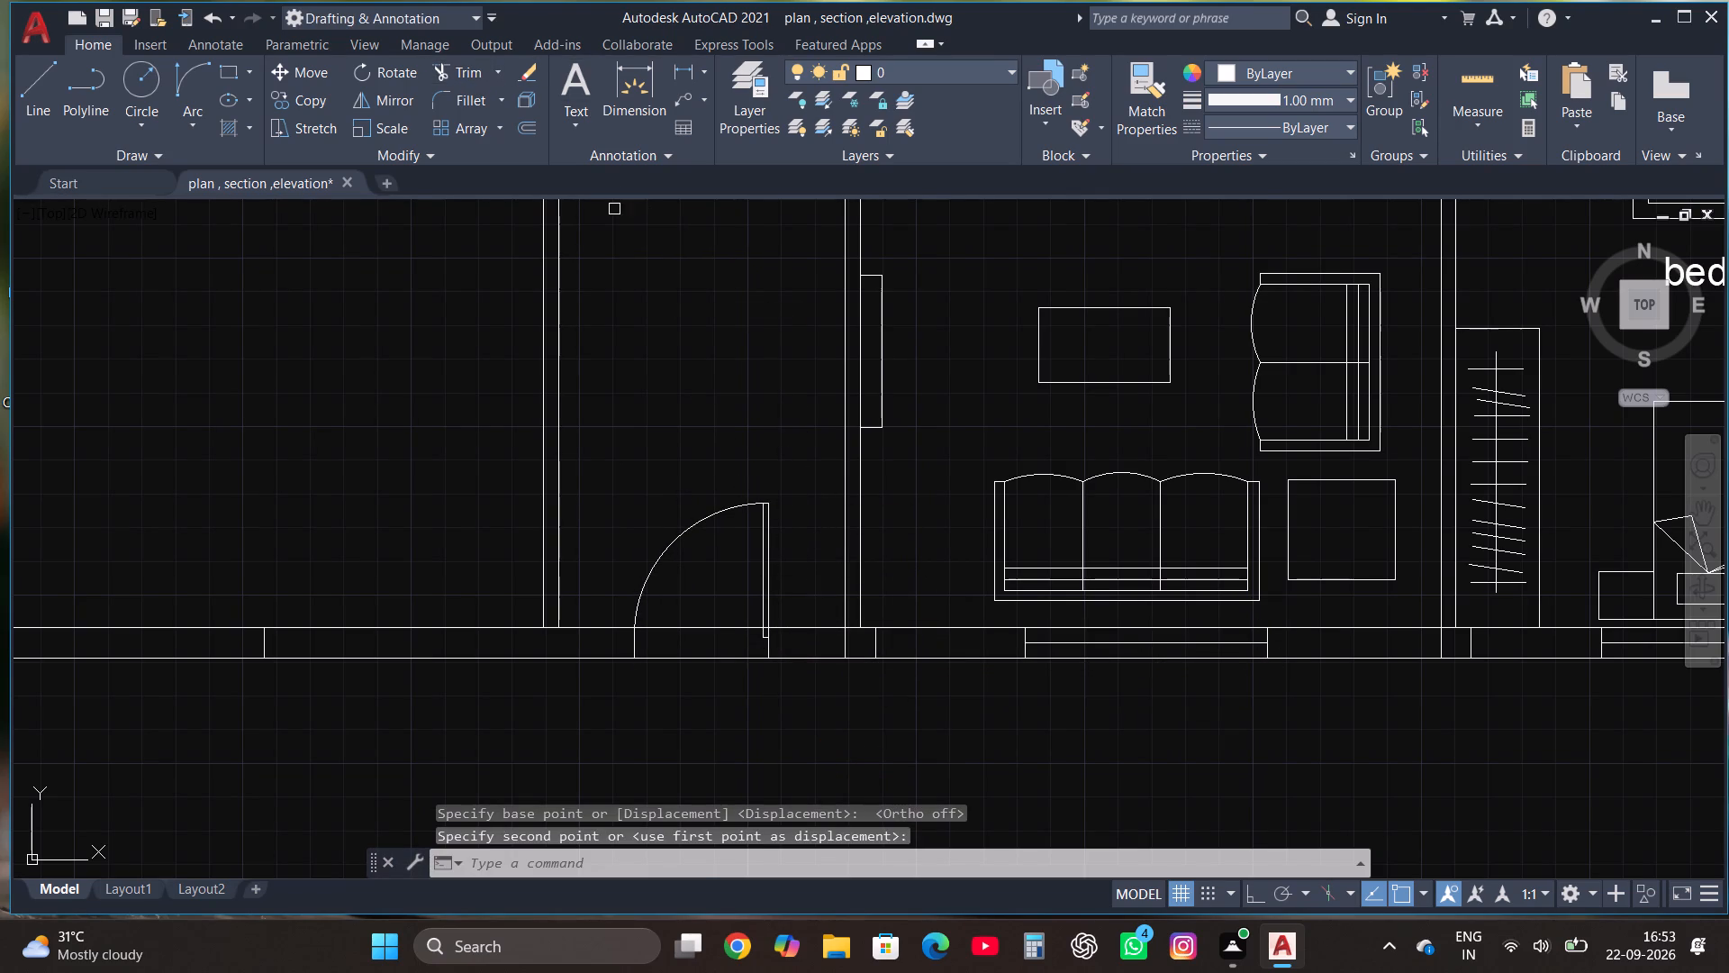
pyautogui.click(706, 601)
pyautogui.click(694, 707)
pyautogui.scroll(-1, 694, 707)
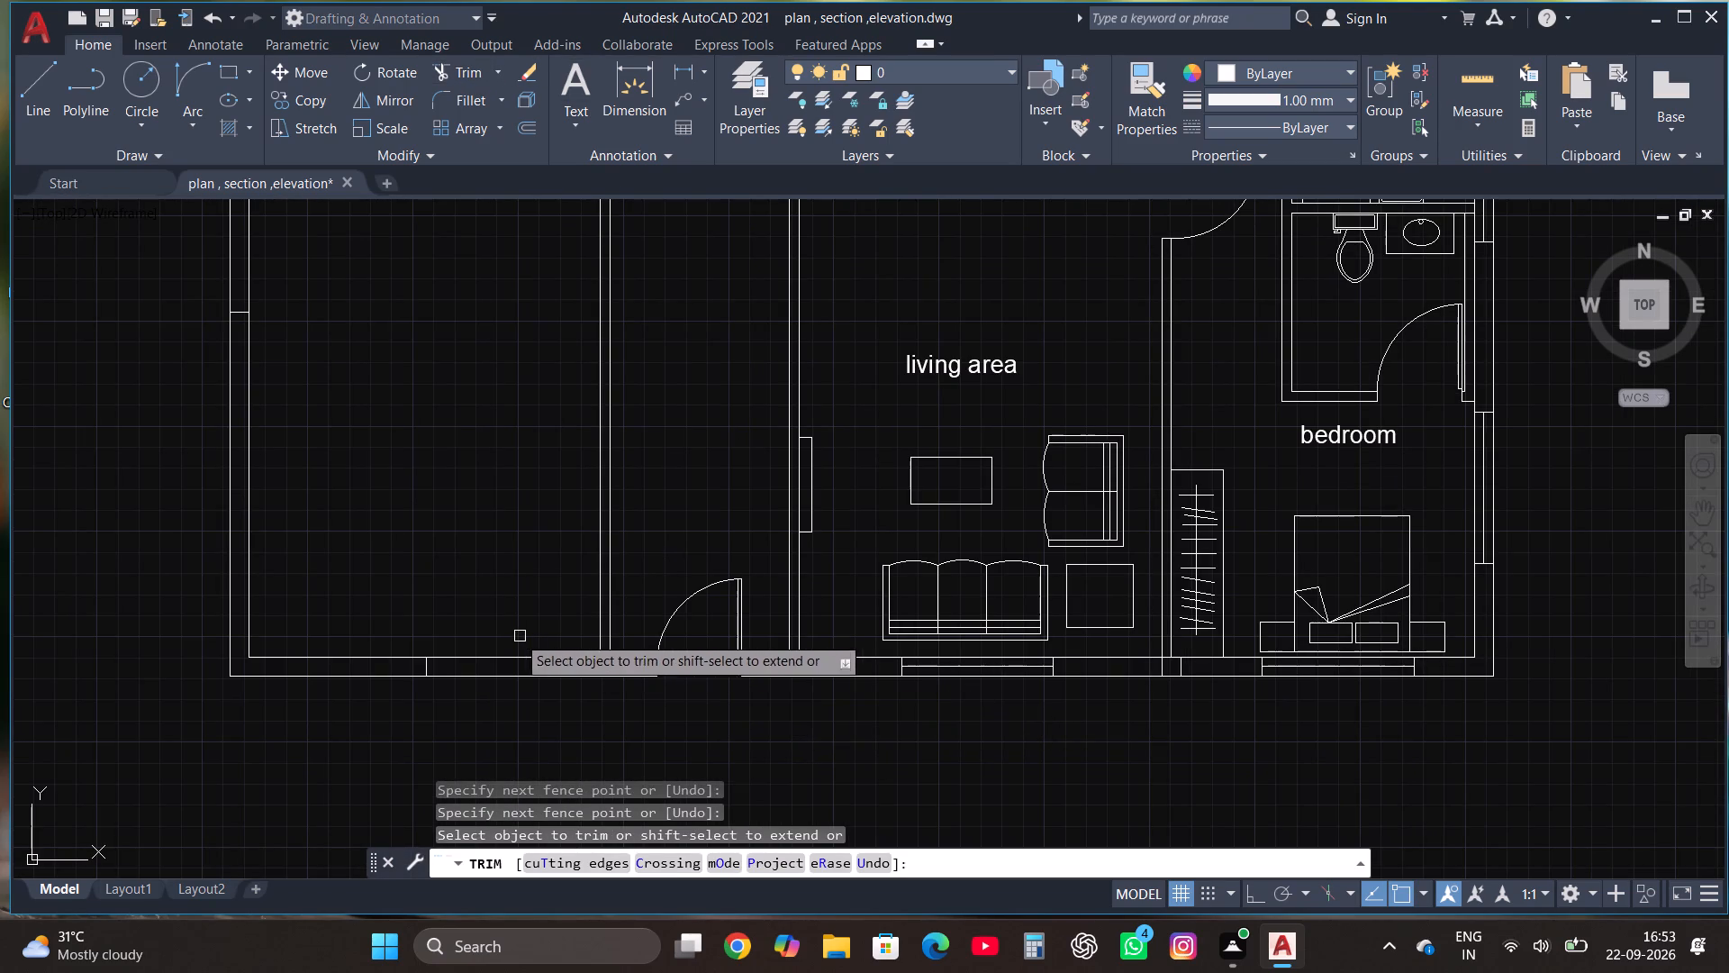
pyautogui.click(425, 666)
pyautogui.press('Escape')
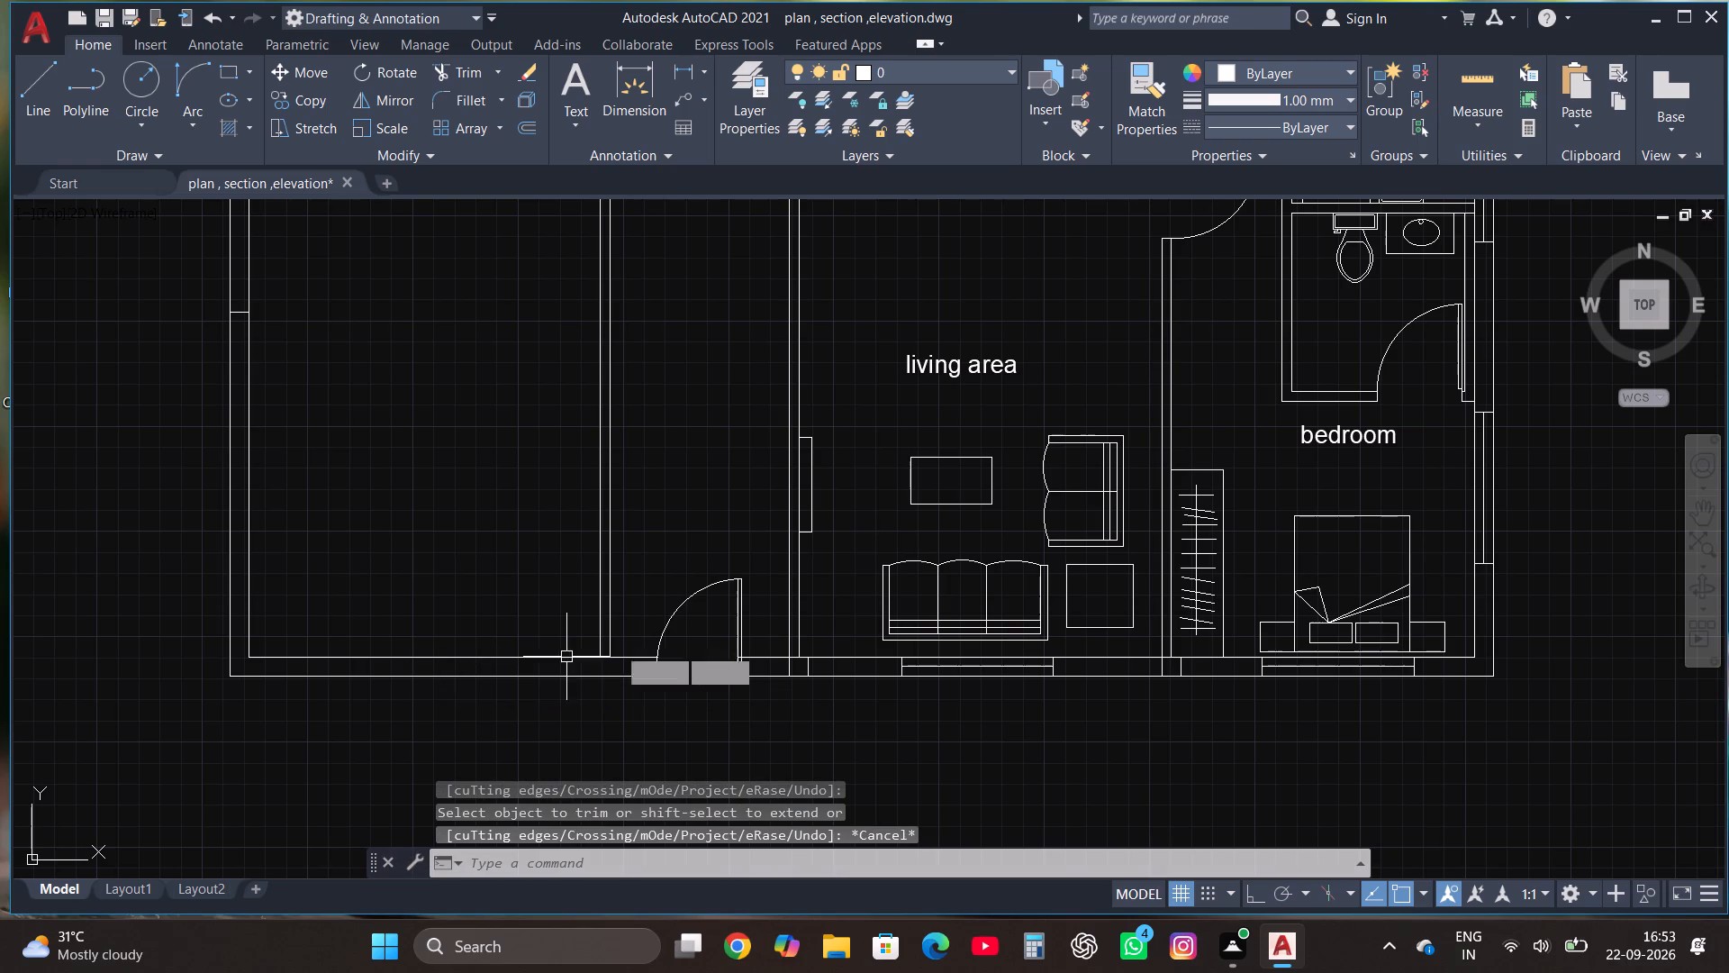
# Draw connected lines from the building's southwest outer corner, about 12' south and about 15' east.
pyautogui.scroll(-1, 783, 580)
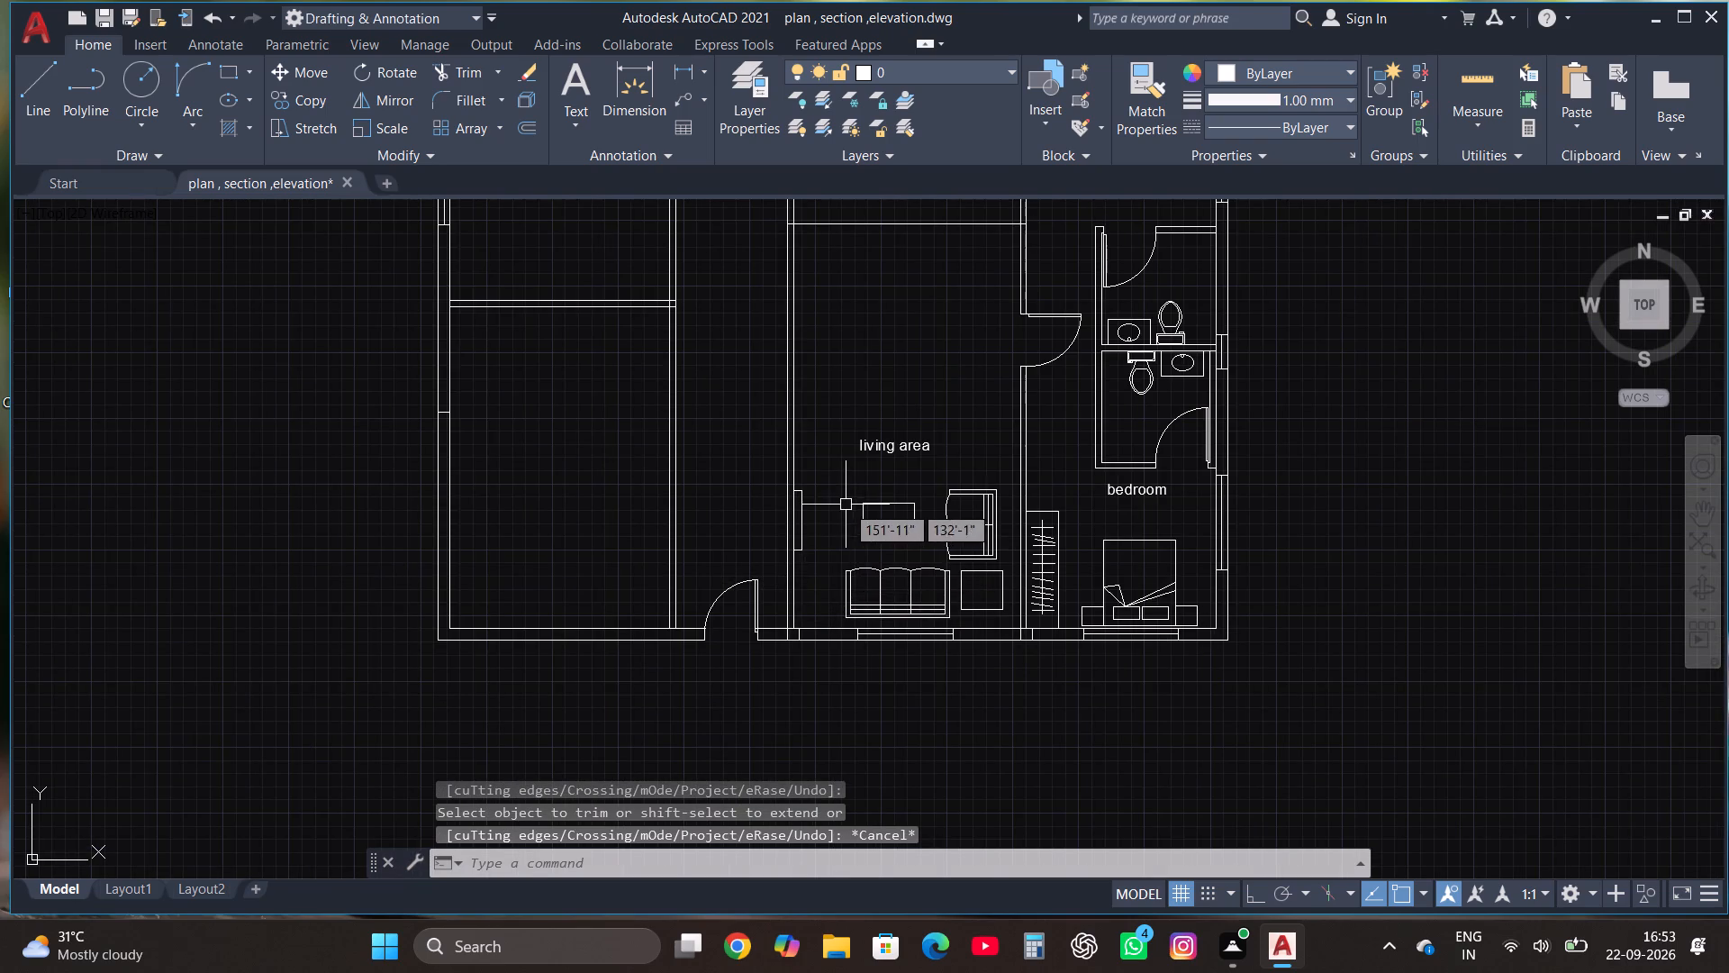
pyautogui.scroll(-1, 851, 506)
pyautogui.moveTo(34, 79); pyautogui.dragTo(25, 70)
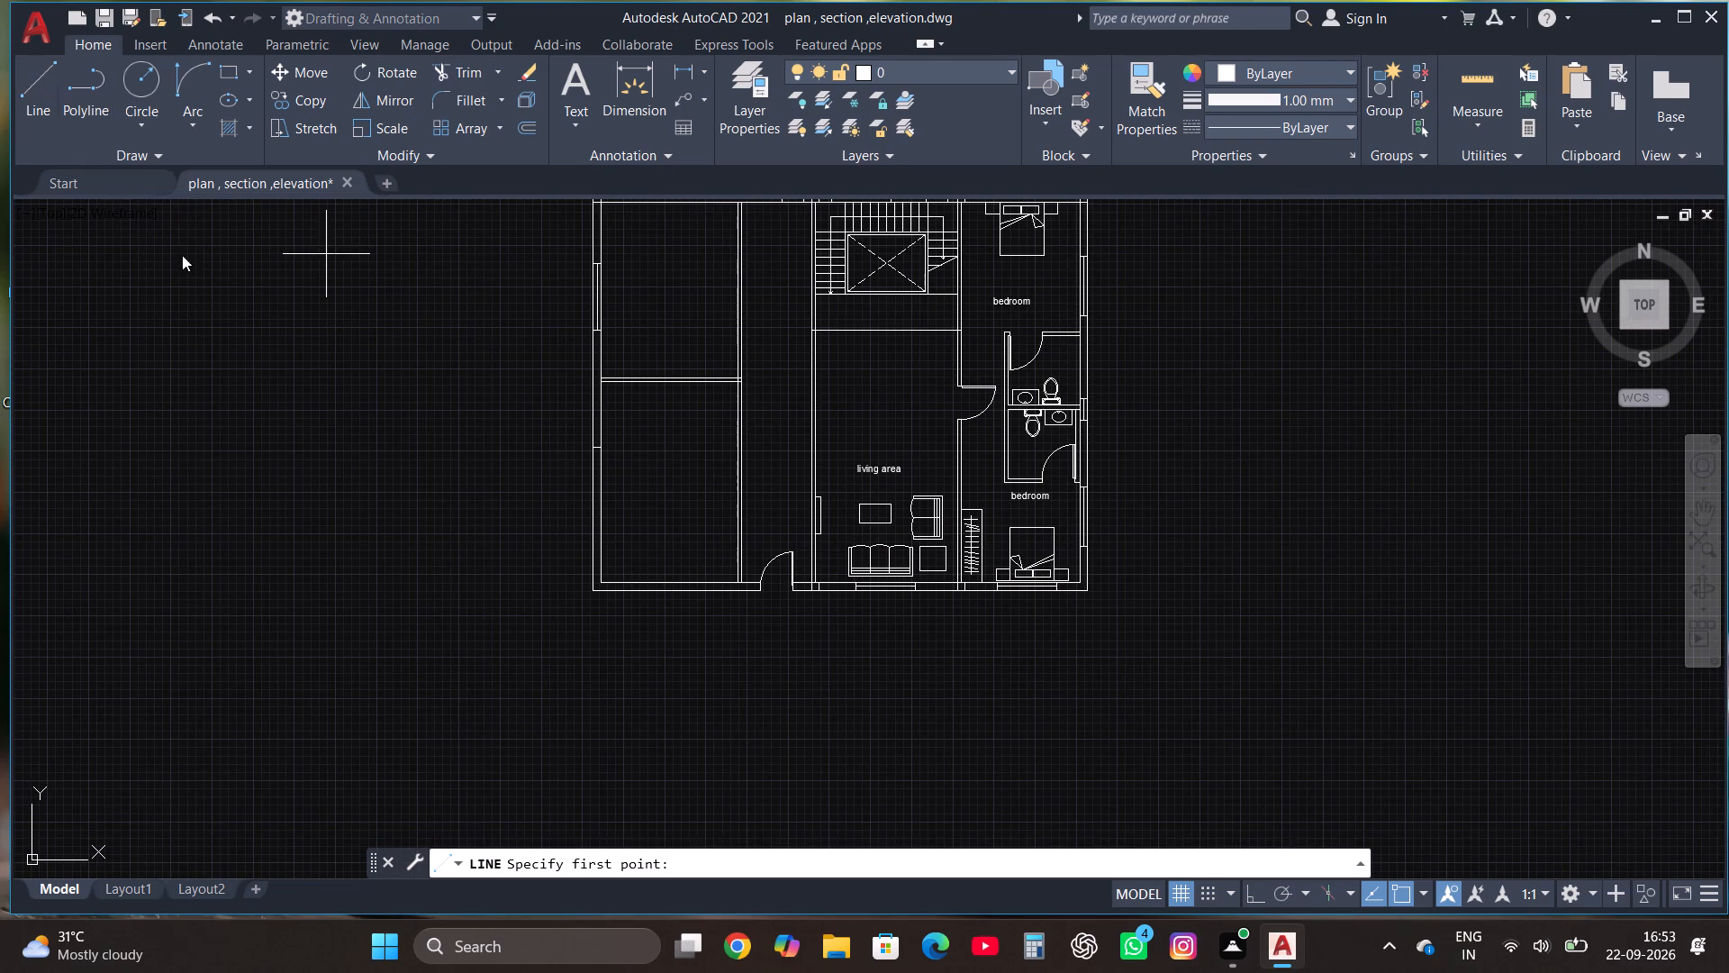
pyautogui.scroll(1, 700, 524)
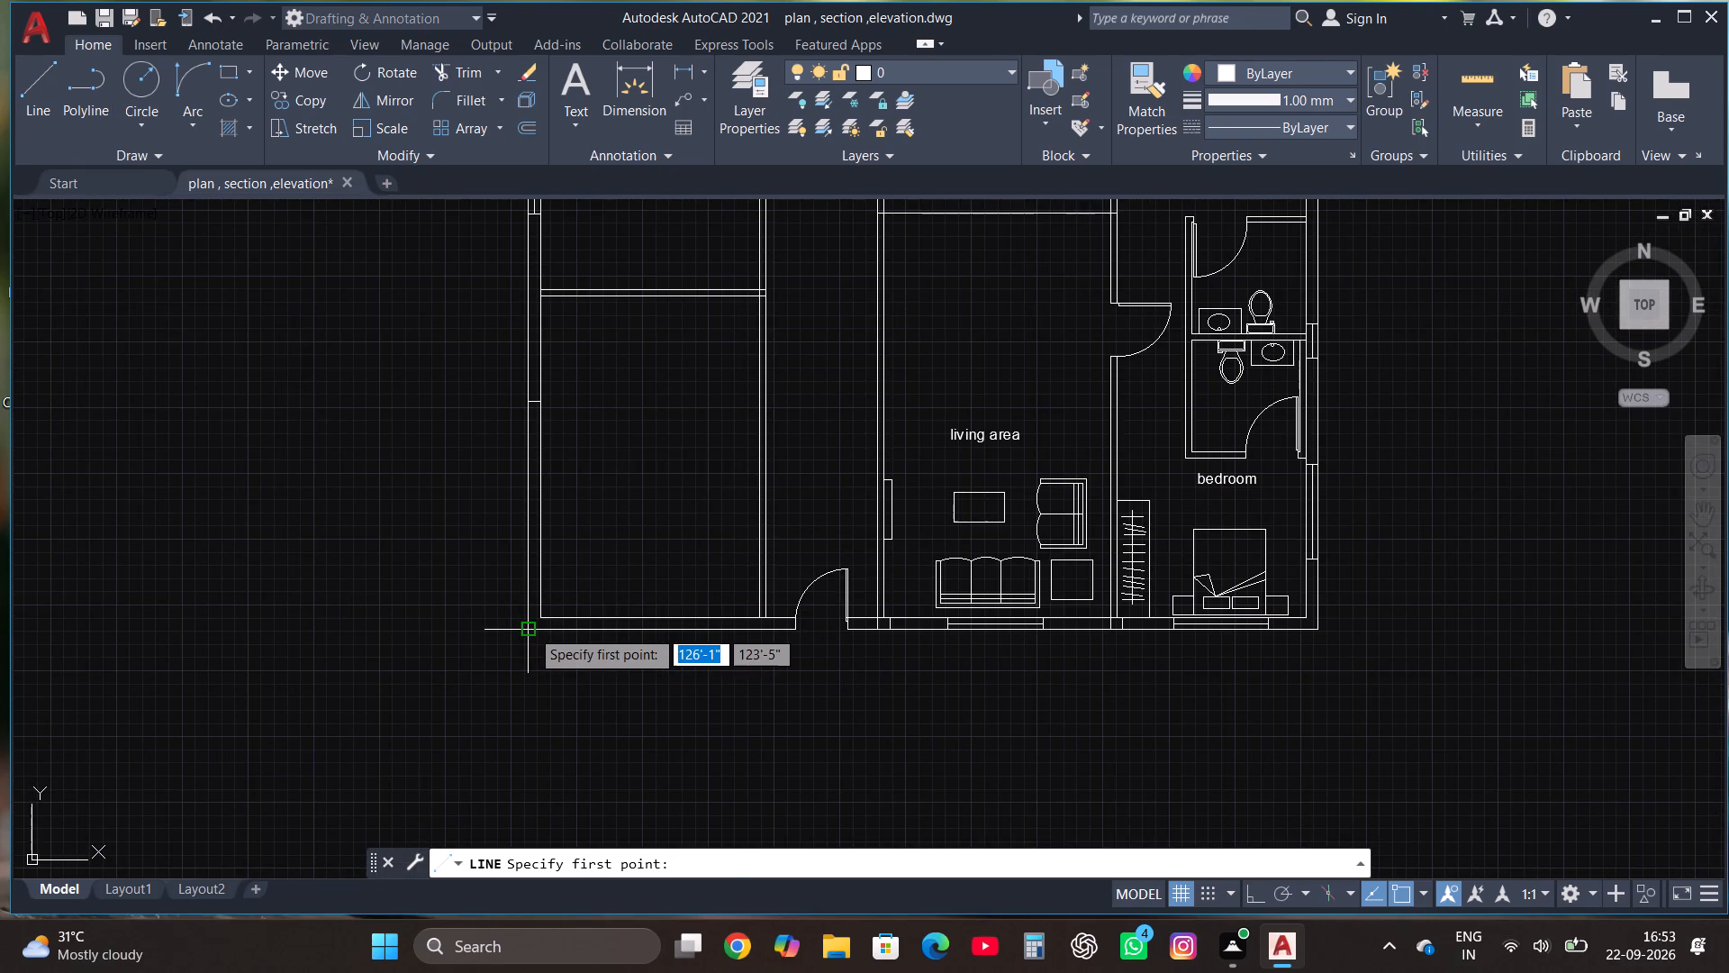
pyautogui.click(530, 629)
pyautogui.scroll(-1, 530, 629)
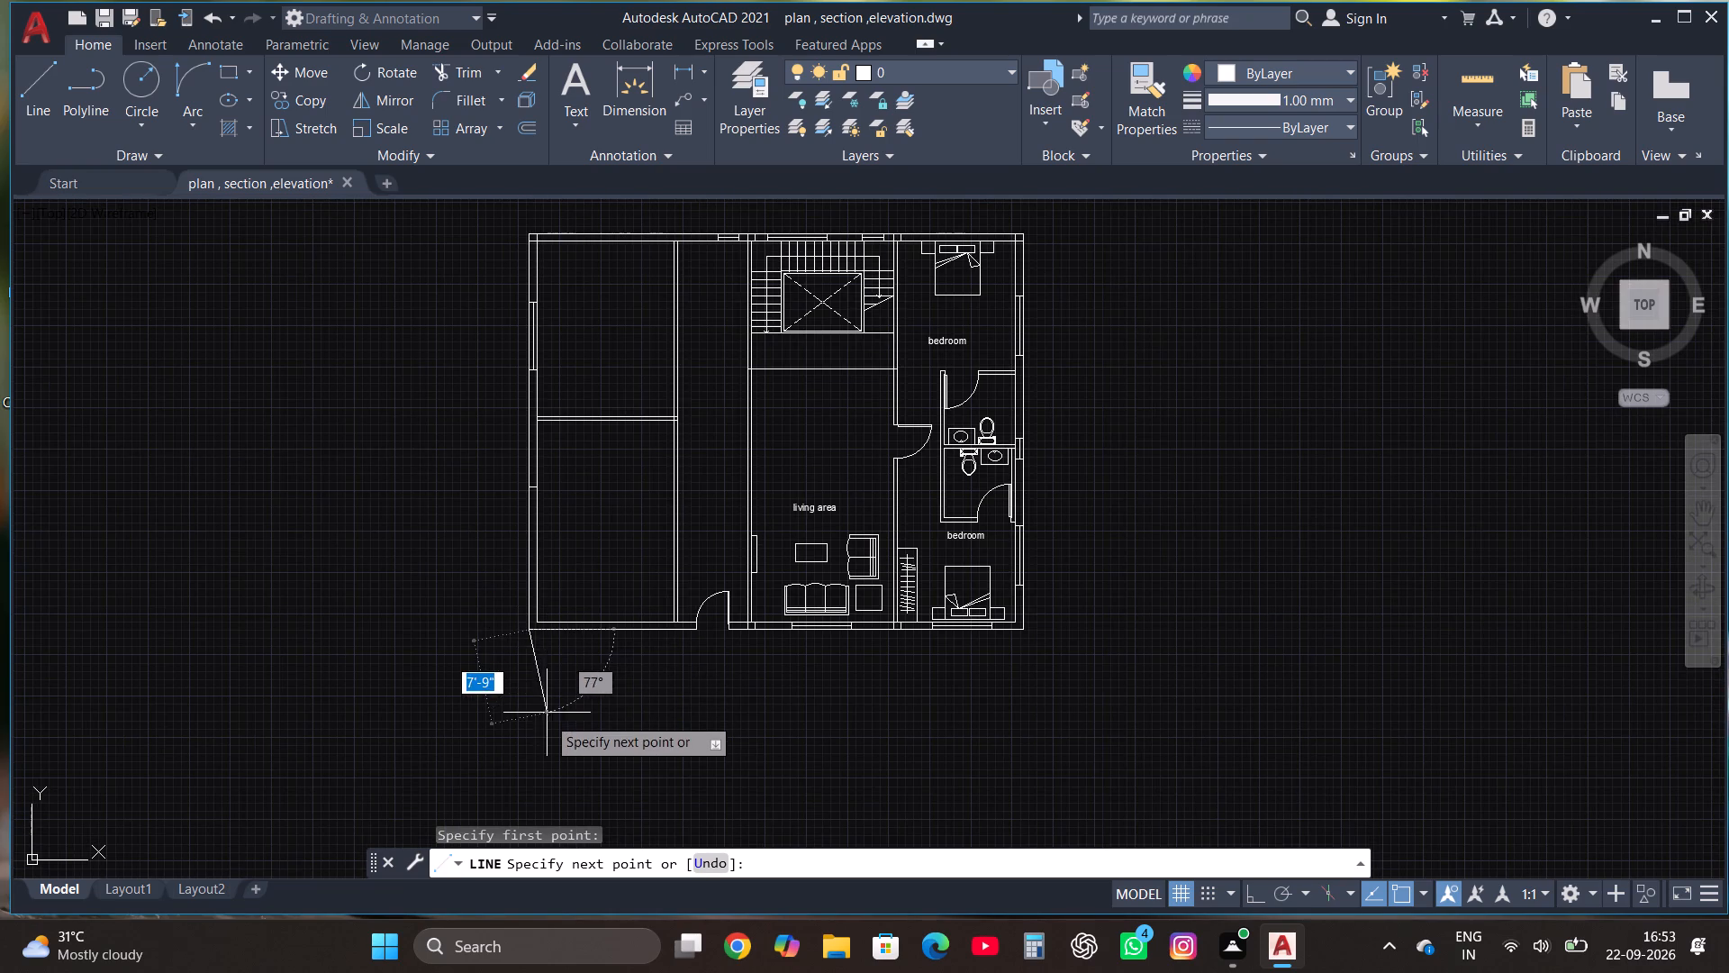
pyautogui.press('F8')
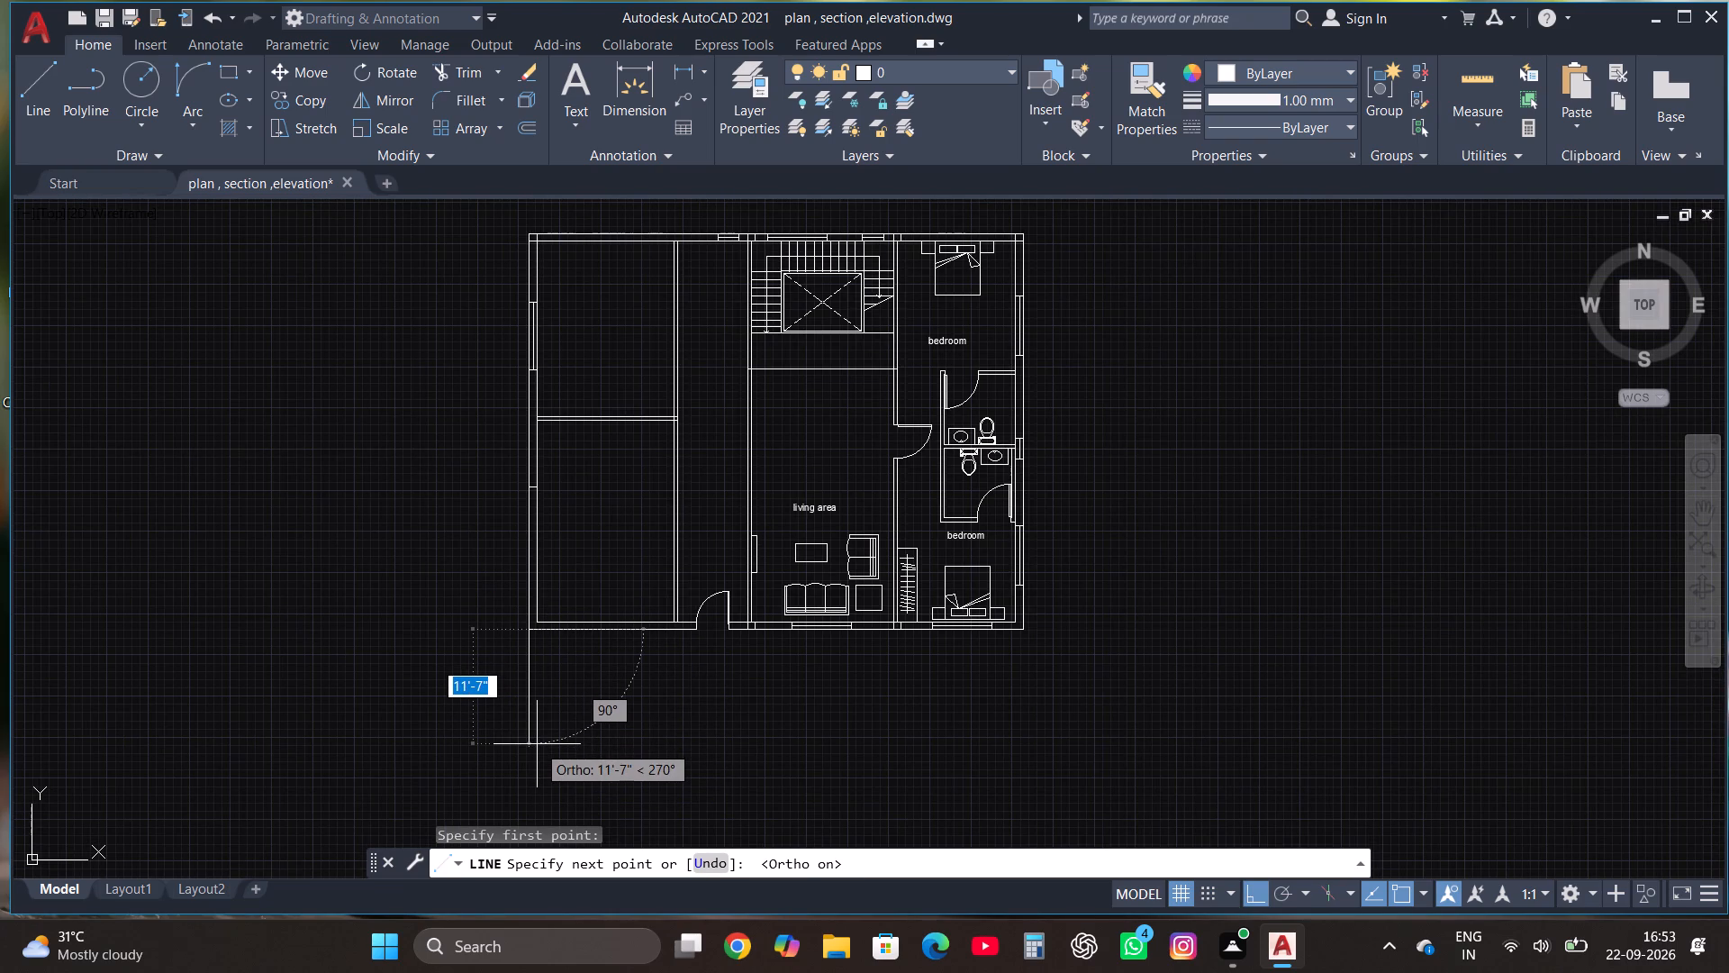
pyautogui.click(538, 747)
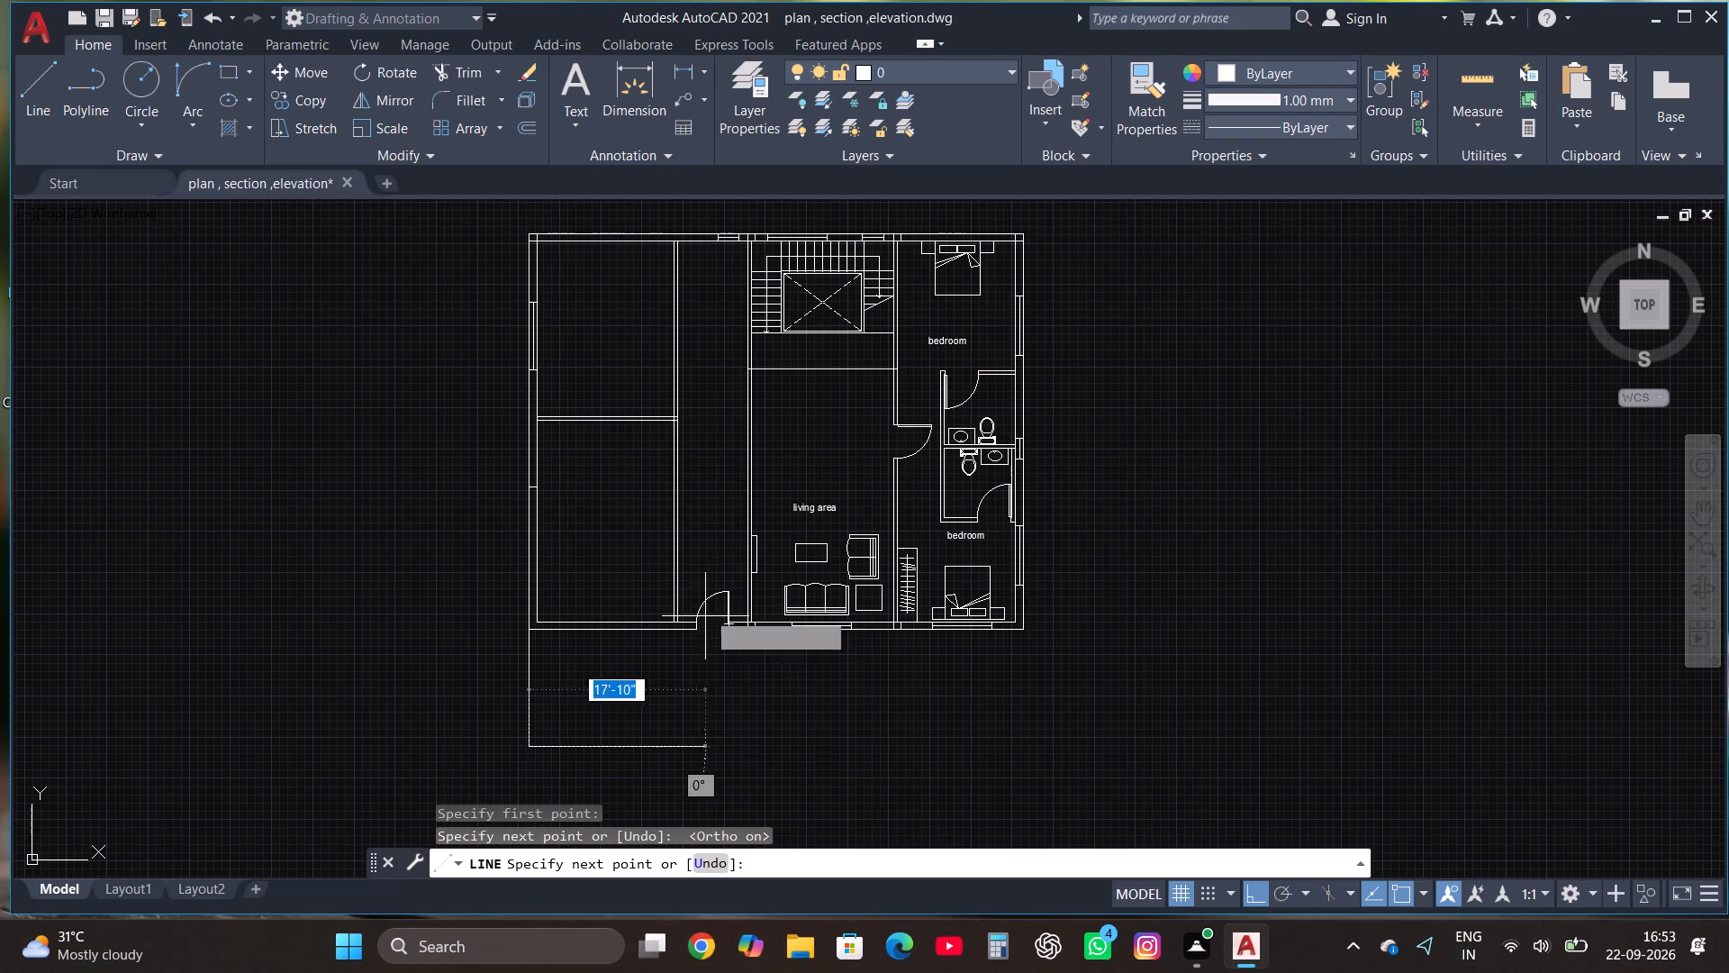
pyautogui.click(672, 723)
pyautogui.press('Escape')
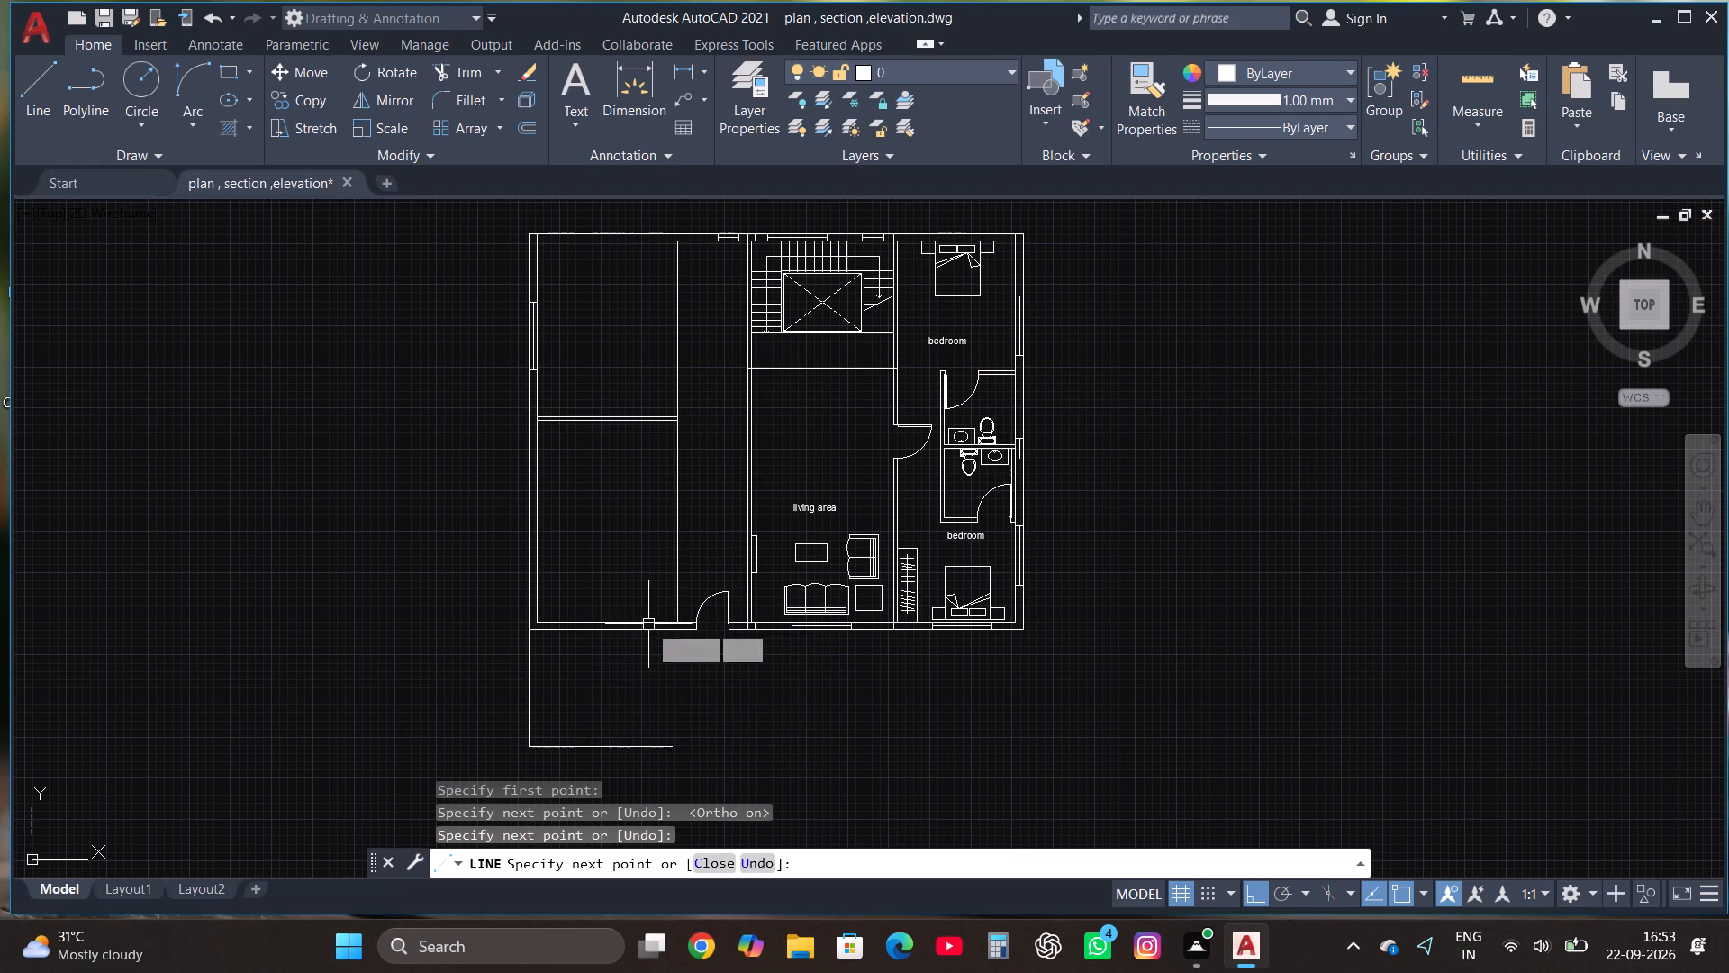
# Draw a shorter inner line parallel to the extension's west line, running south from the outer wall in line with the west wall's inner face.
pyautogui.click(49, 86)
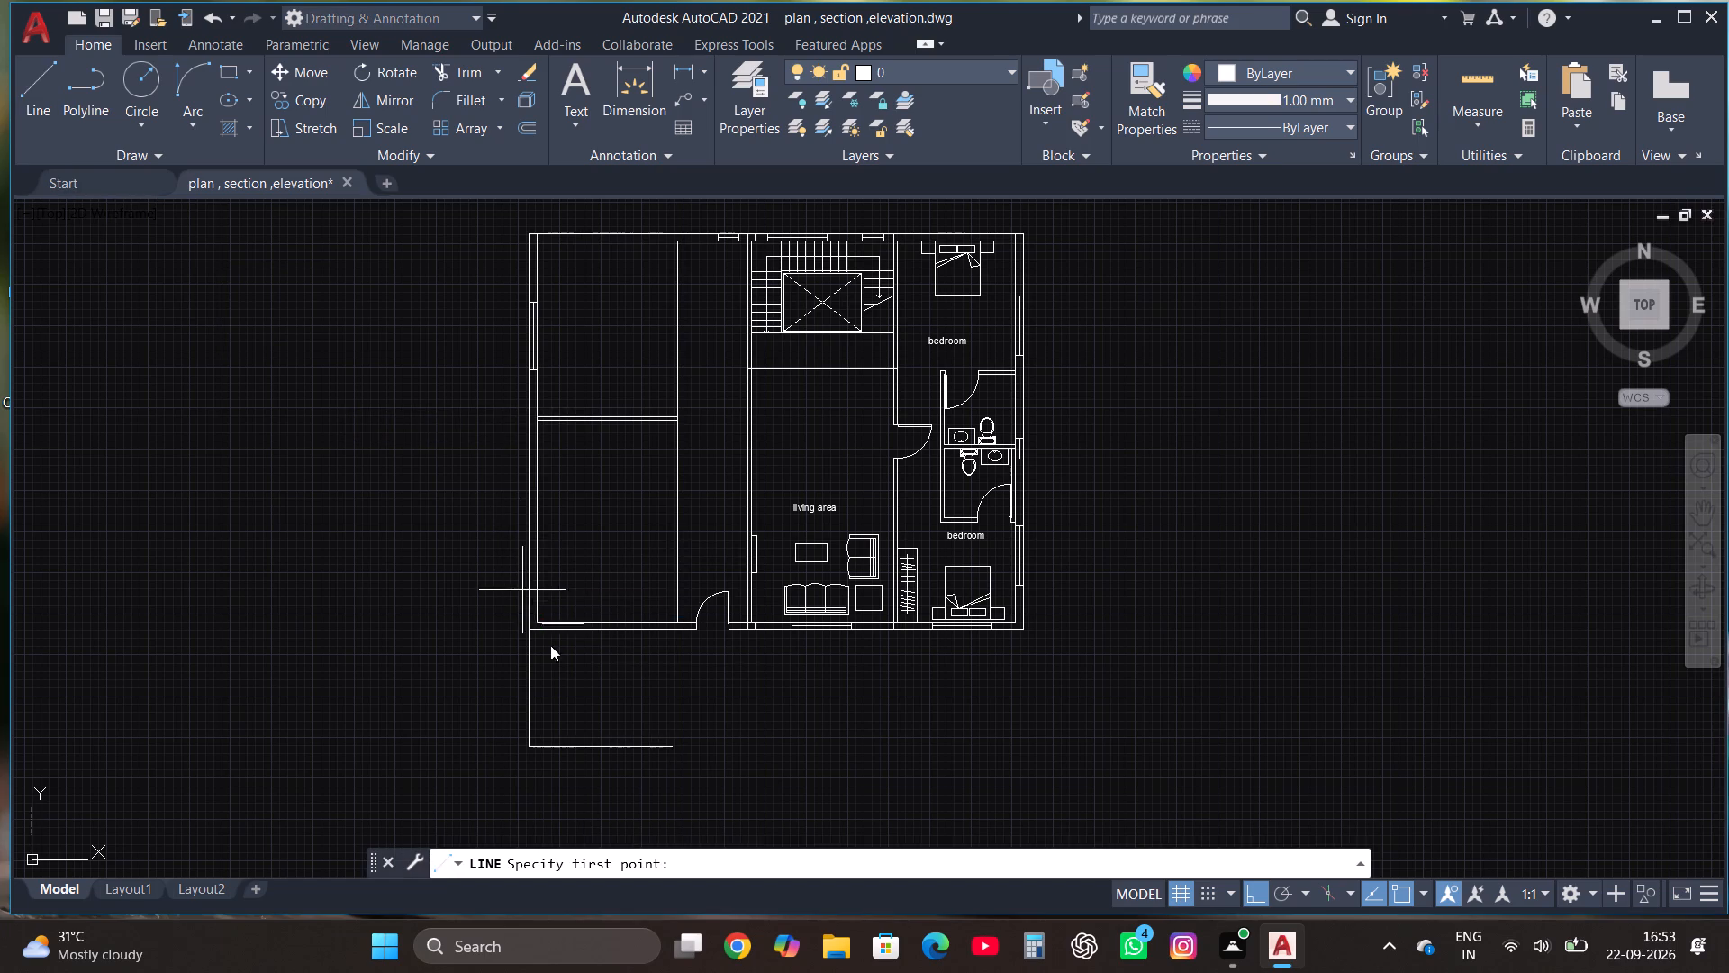
pyautogui.scroll(2, 552, 648)
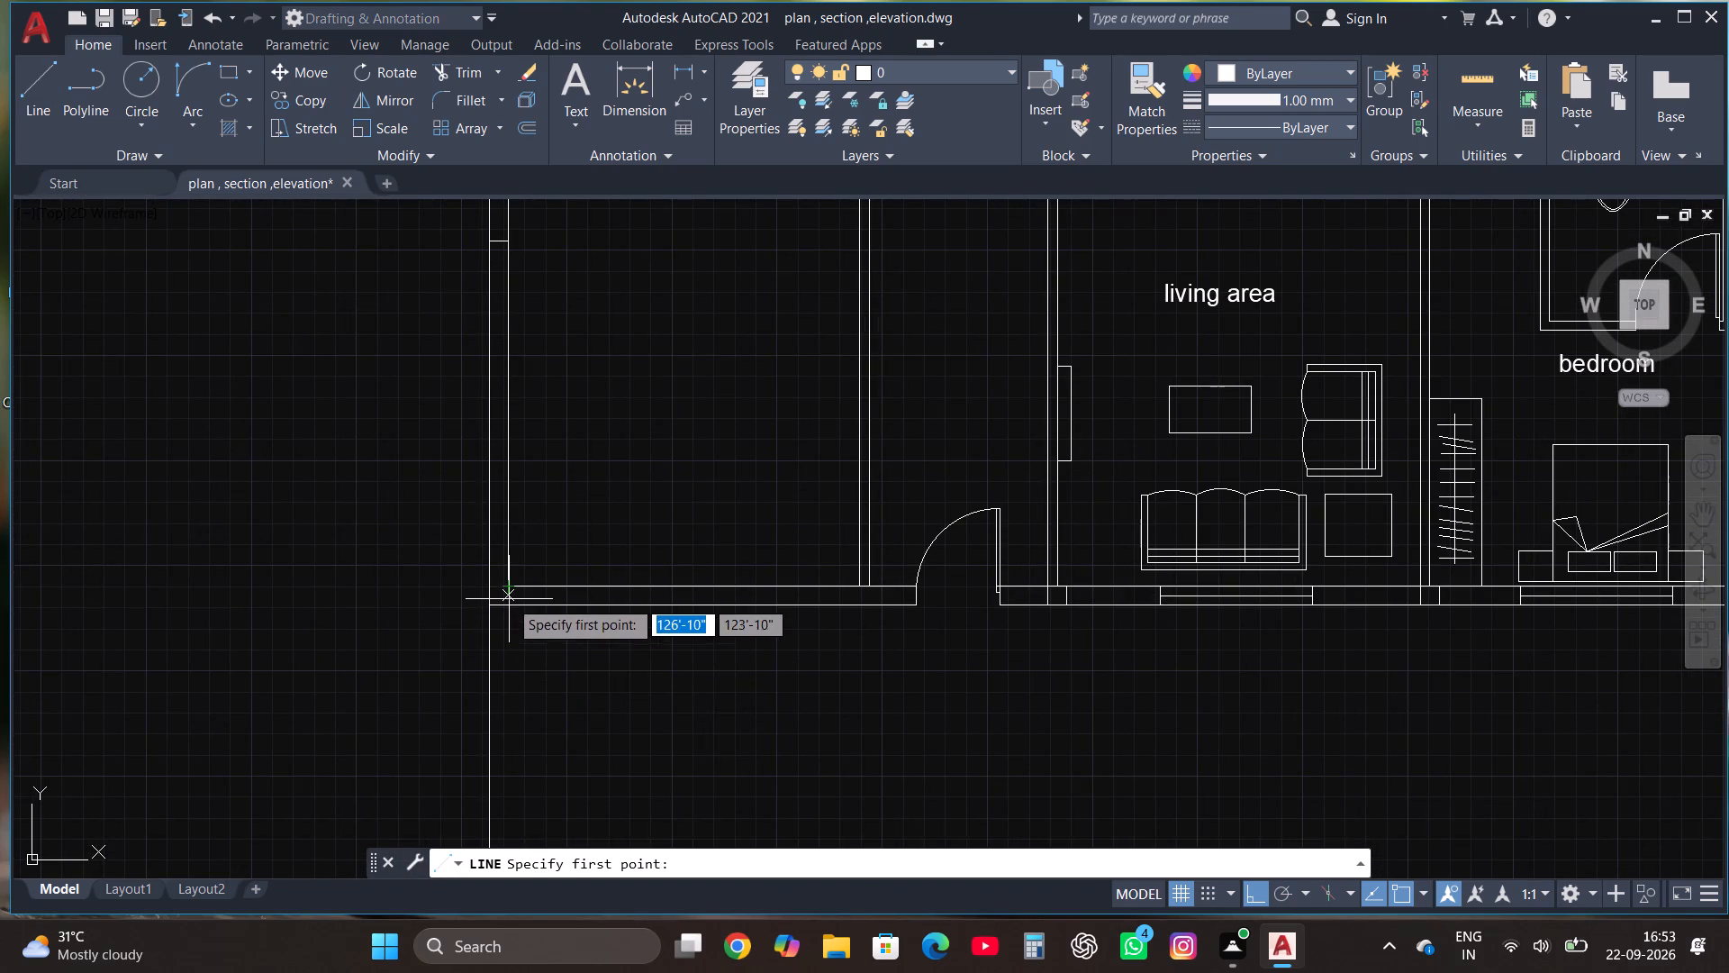
pyautogui.click(507, 605)
pyautogui.scroll(-3, 507, 605)
pyautogui.scroll(2, 512, 687)
pyautogui.click(515, 642)
pyautogui.press('Escape')
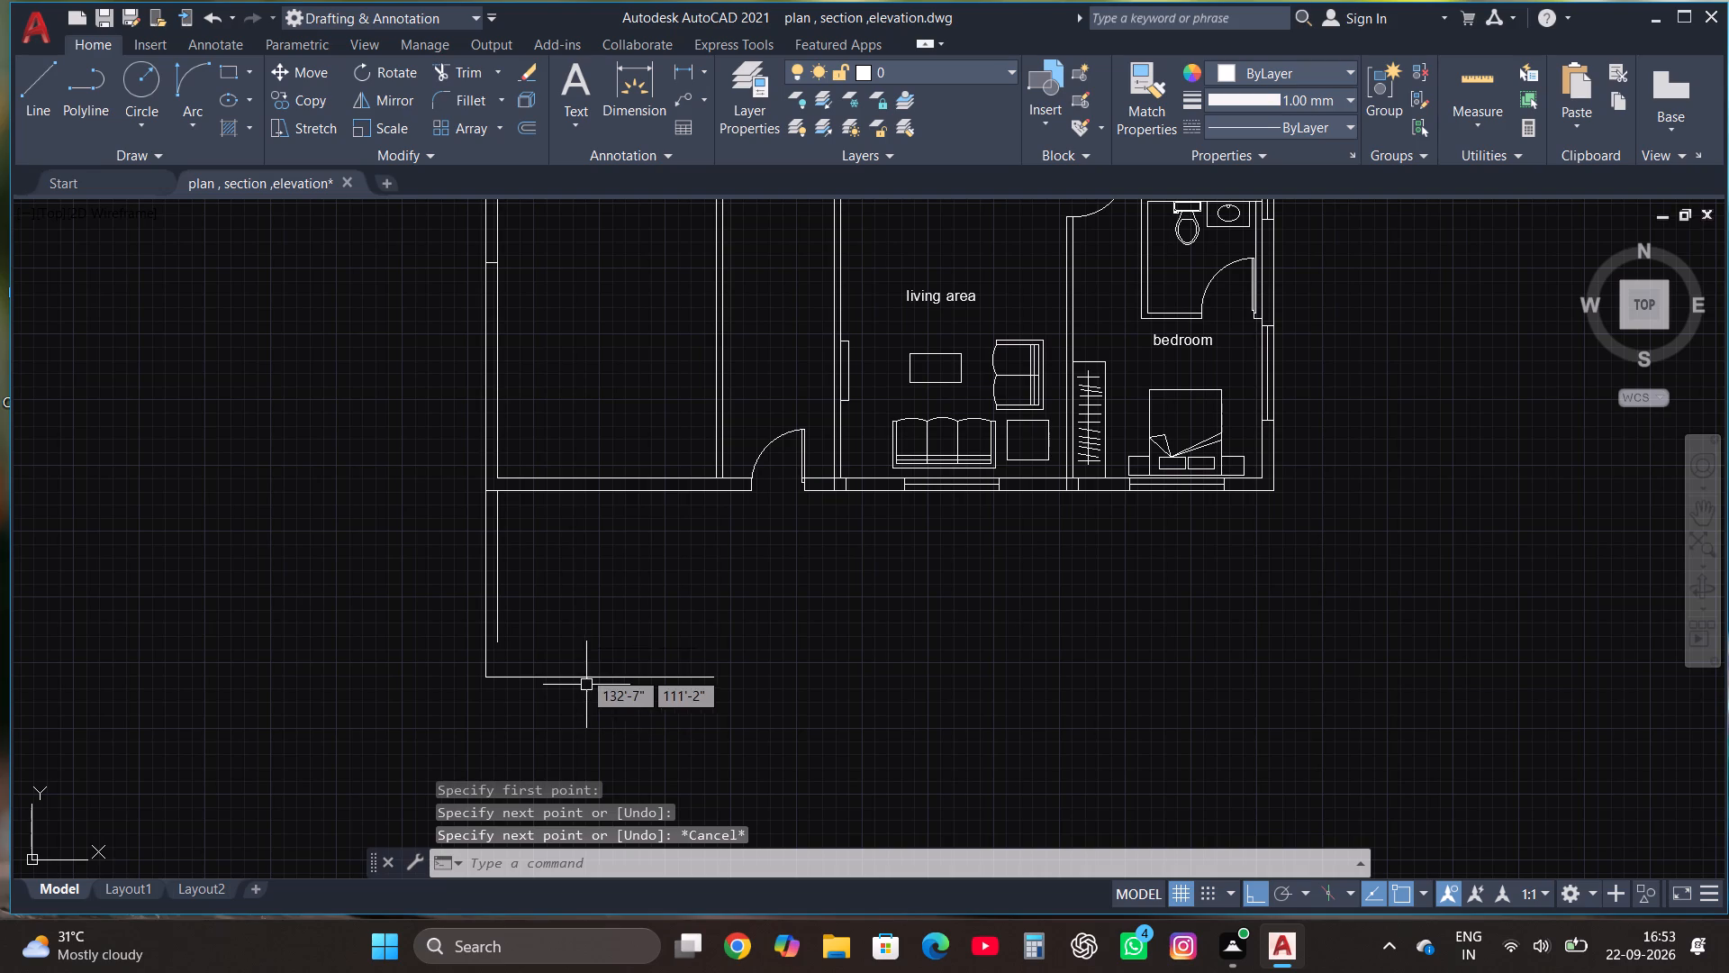
# Draw a line about 11'-5" south from the outer wall, in line with the living area's west wall.
pyautogui.click(48, 98)
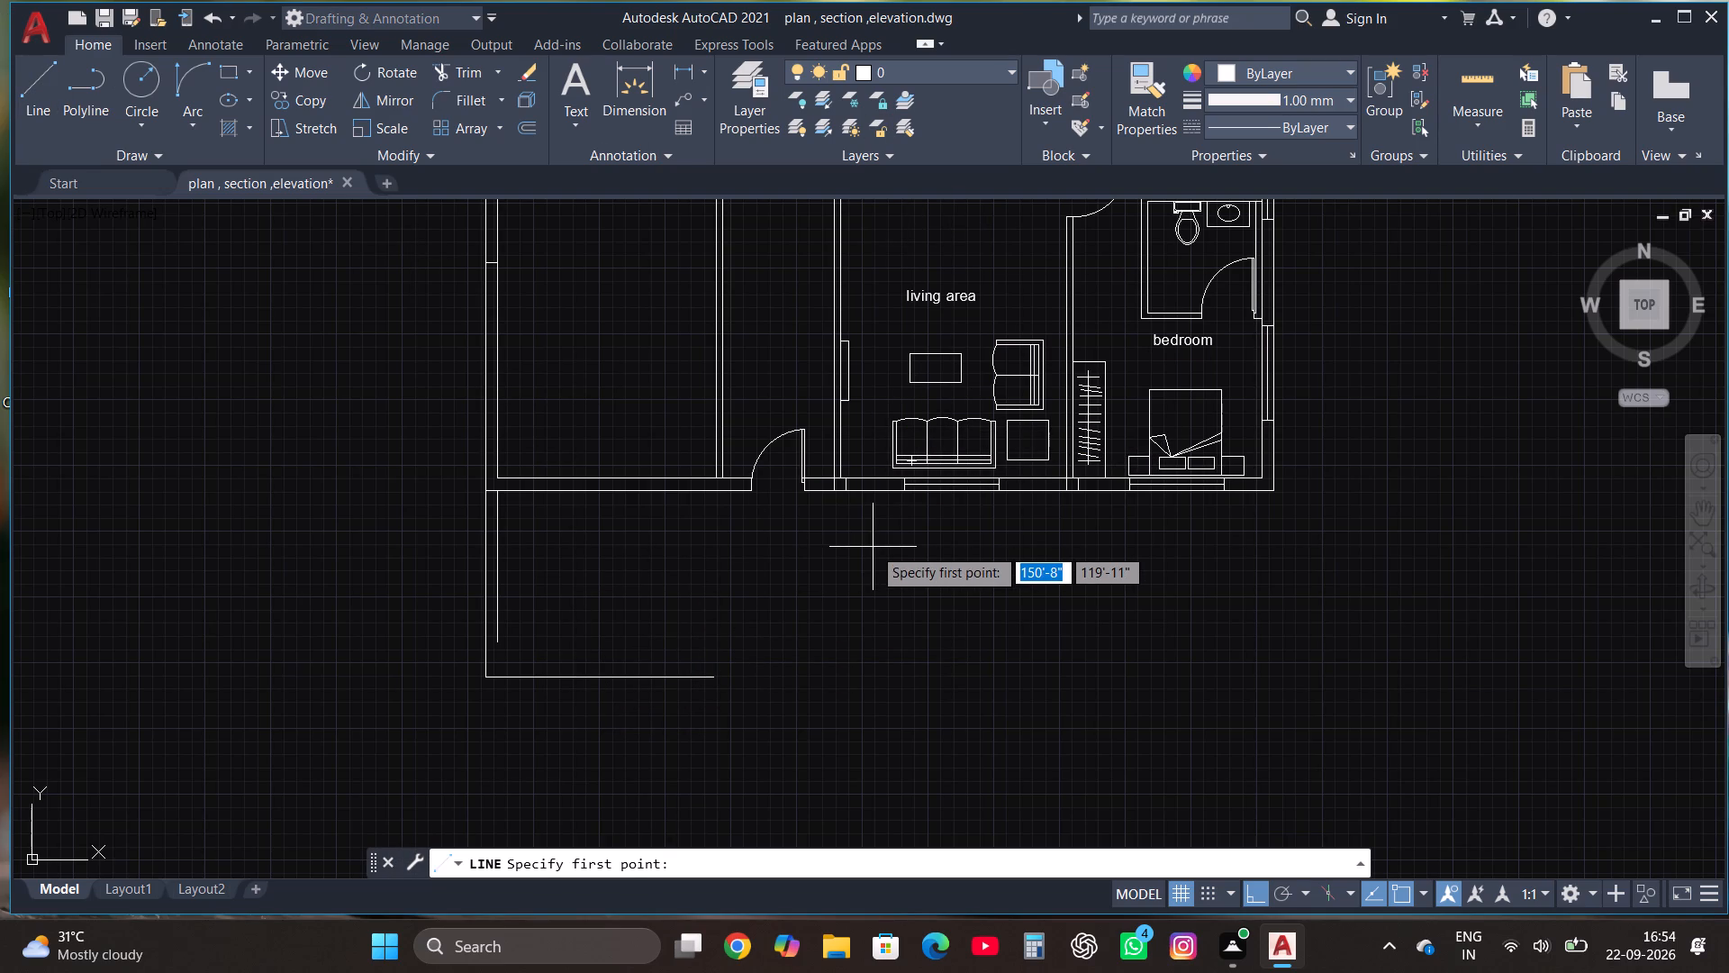
pyautogui.scroll(1, 874, 549)
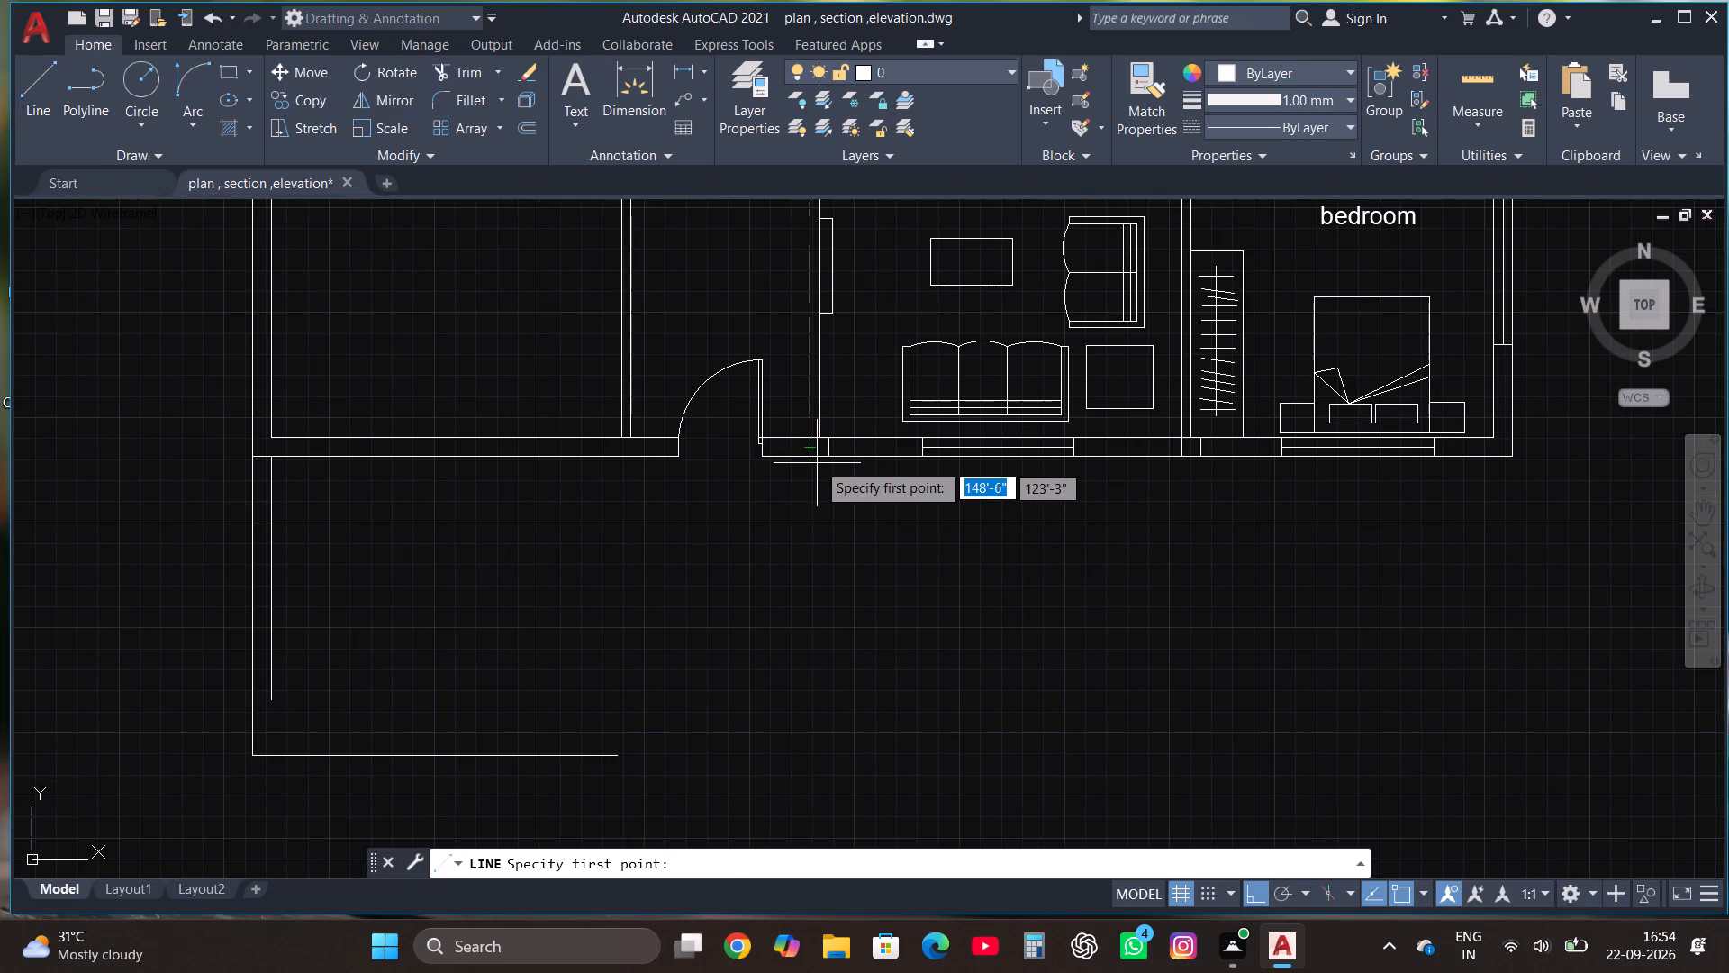
pyautogui.click(809, 456)
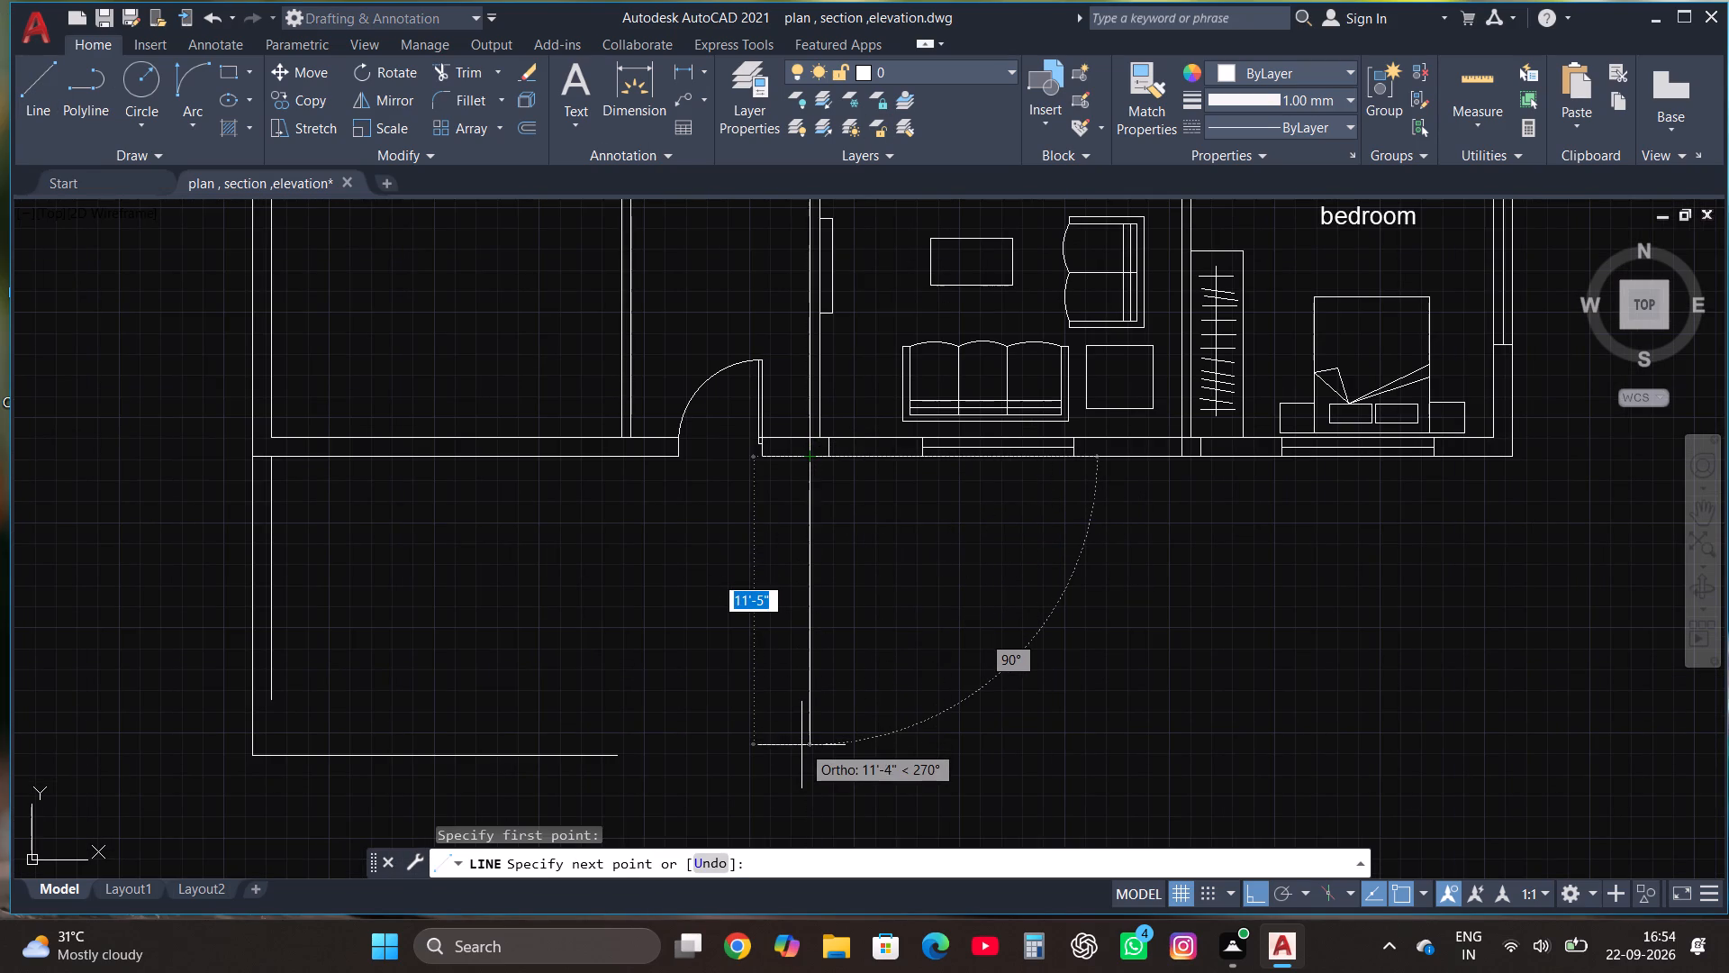
pyautogui.click(801, 745)
pyautogui.press('Escape')
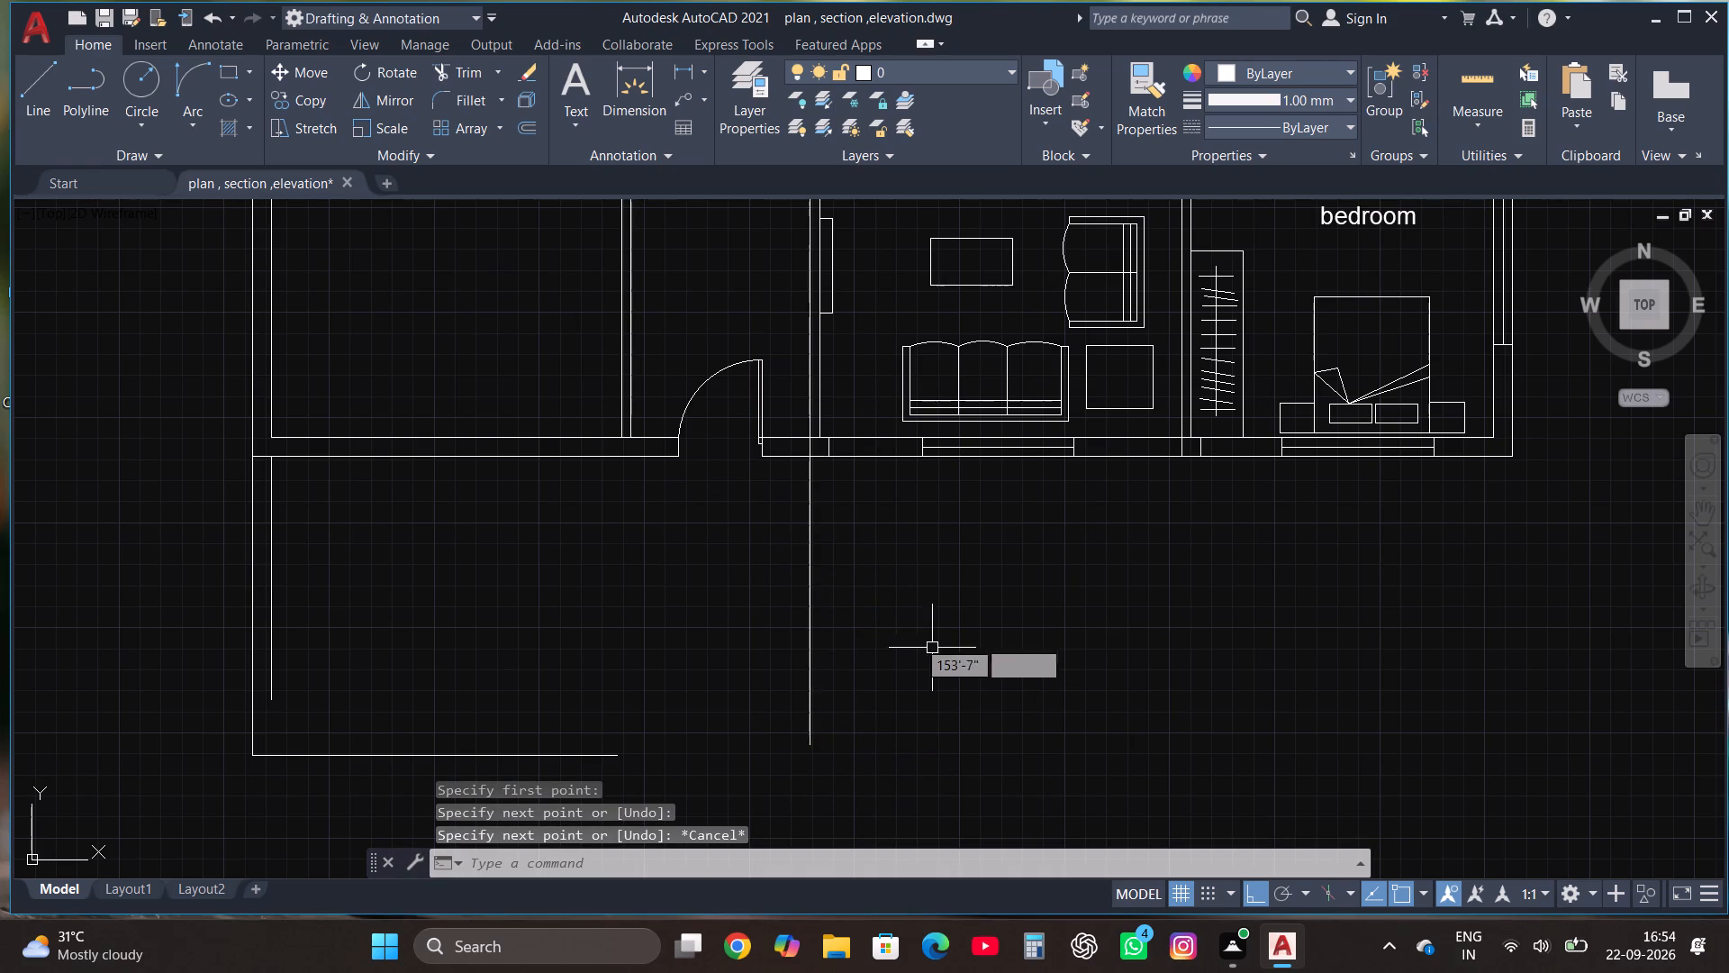
# Copy the extension's new east line 9" to the east to form the wall thickness.
pyautogui.click(819, 596)
pyautogui.click(753, 542)
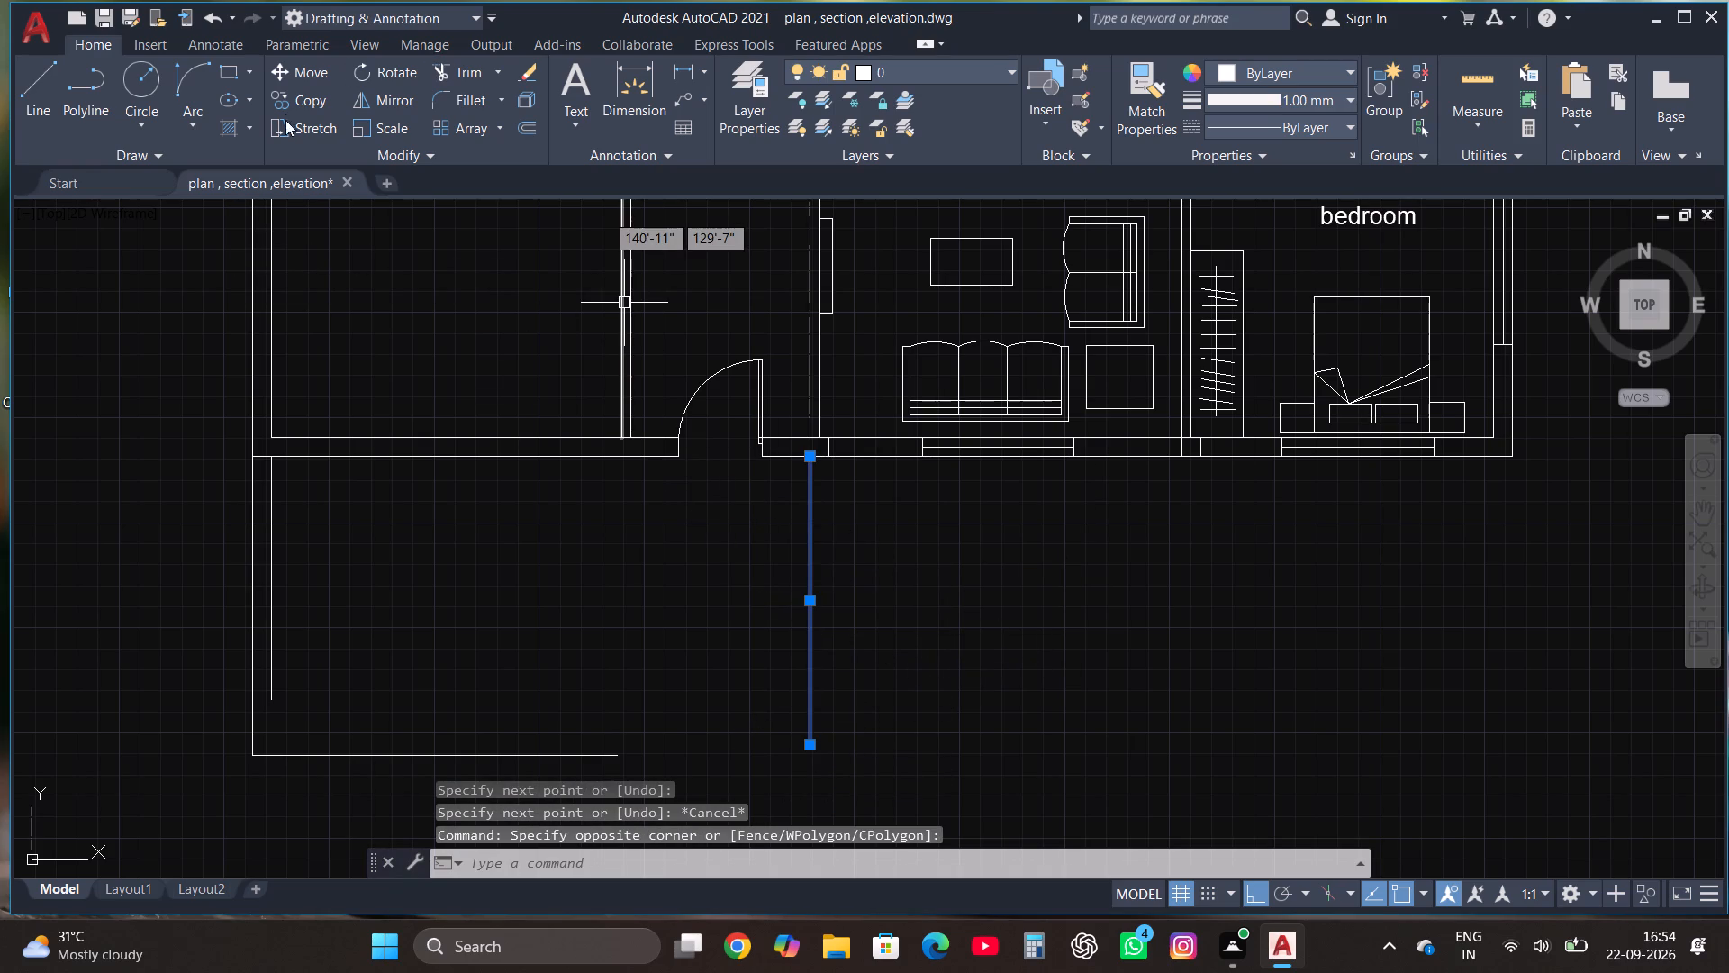
pyautogui.click(299, 99)
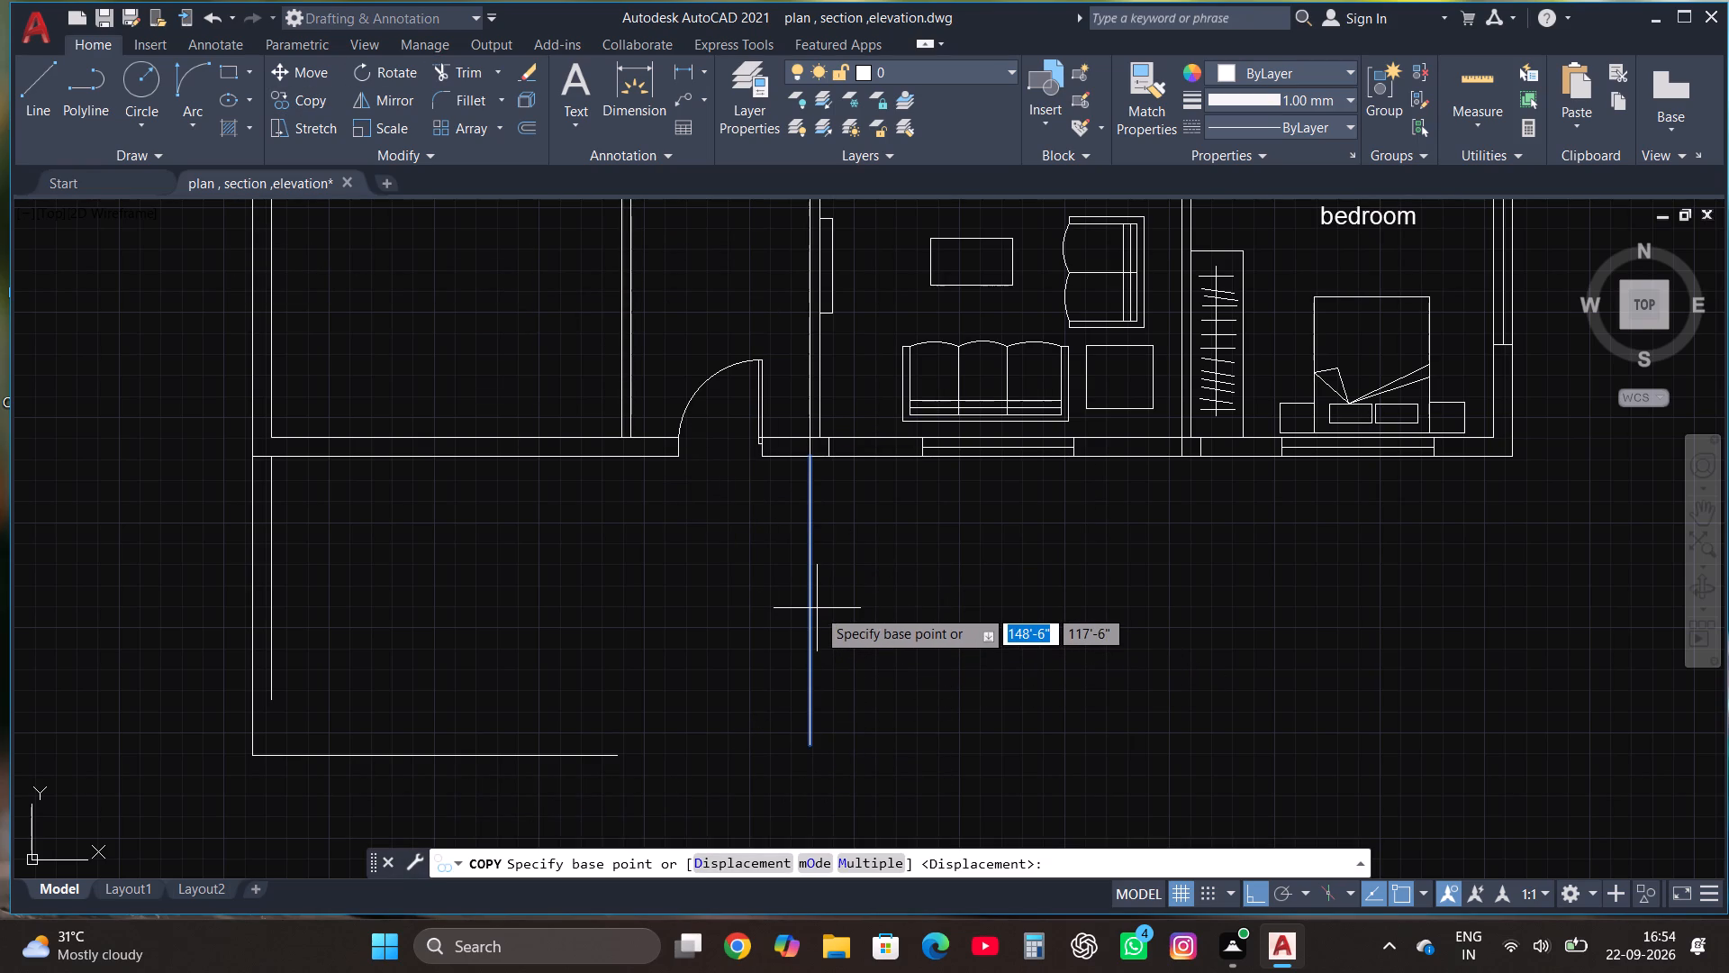
pyautogui.click(808, 603)
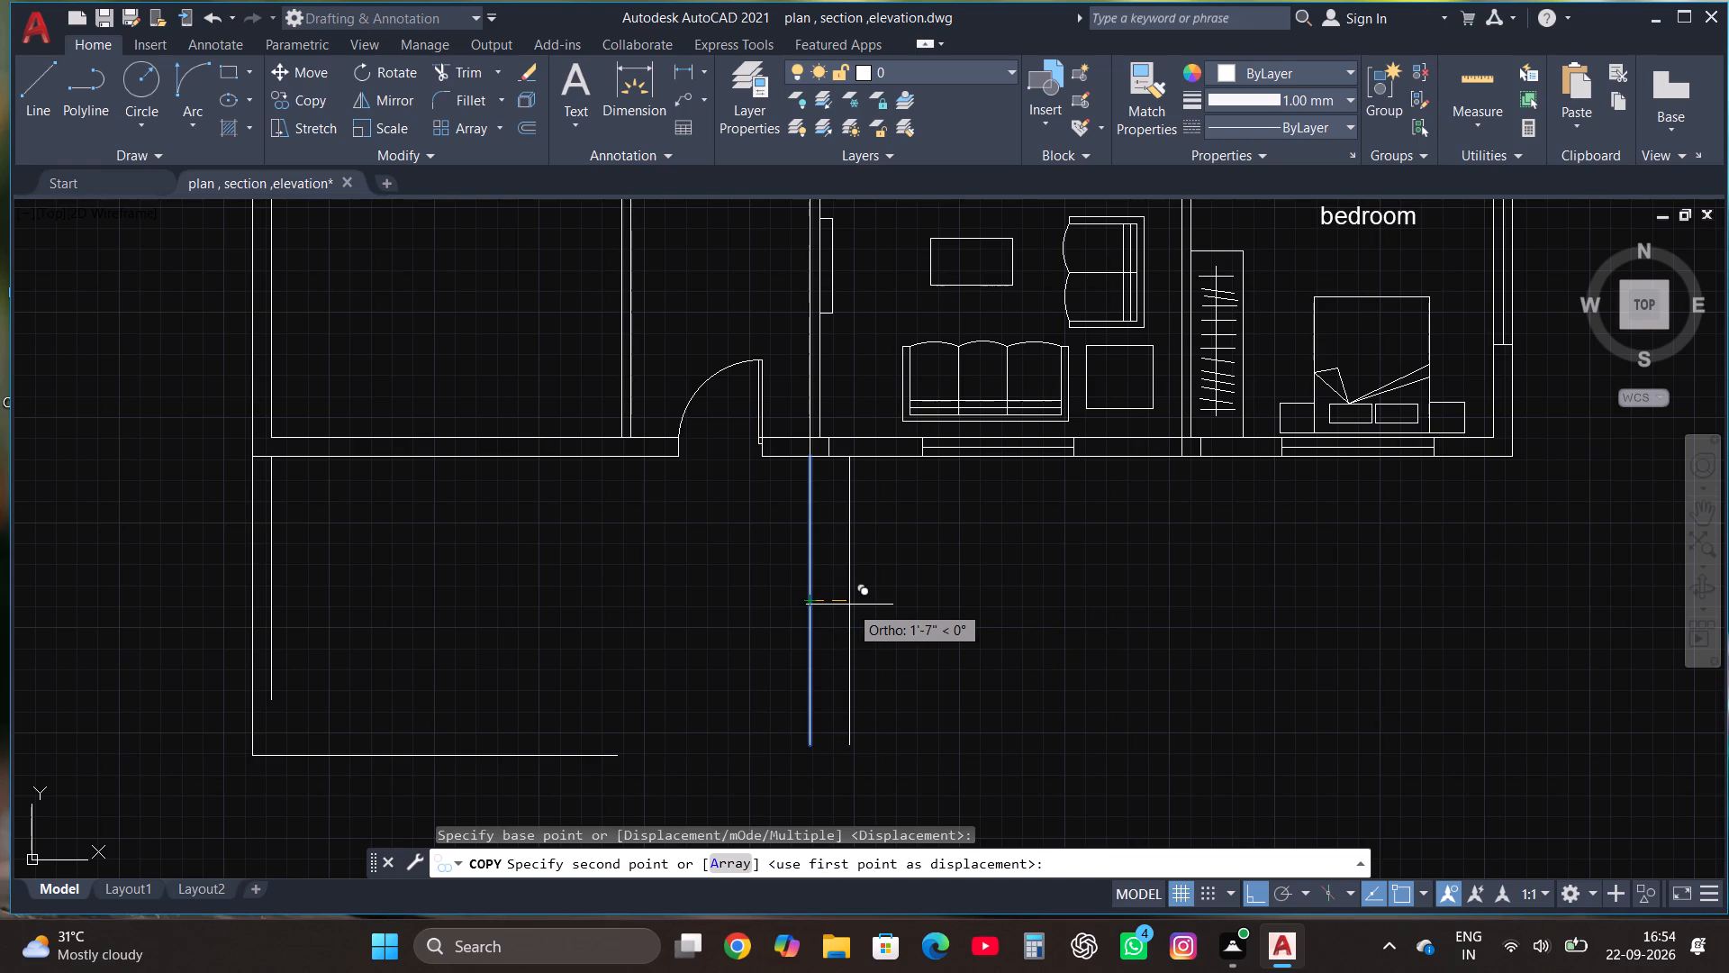
pyautogui.write('9"')
pyautogui.press('Return')
pyautogui.press('Escape')
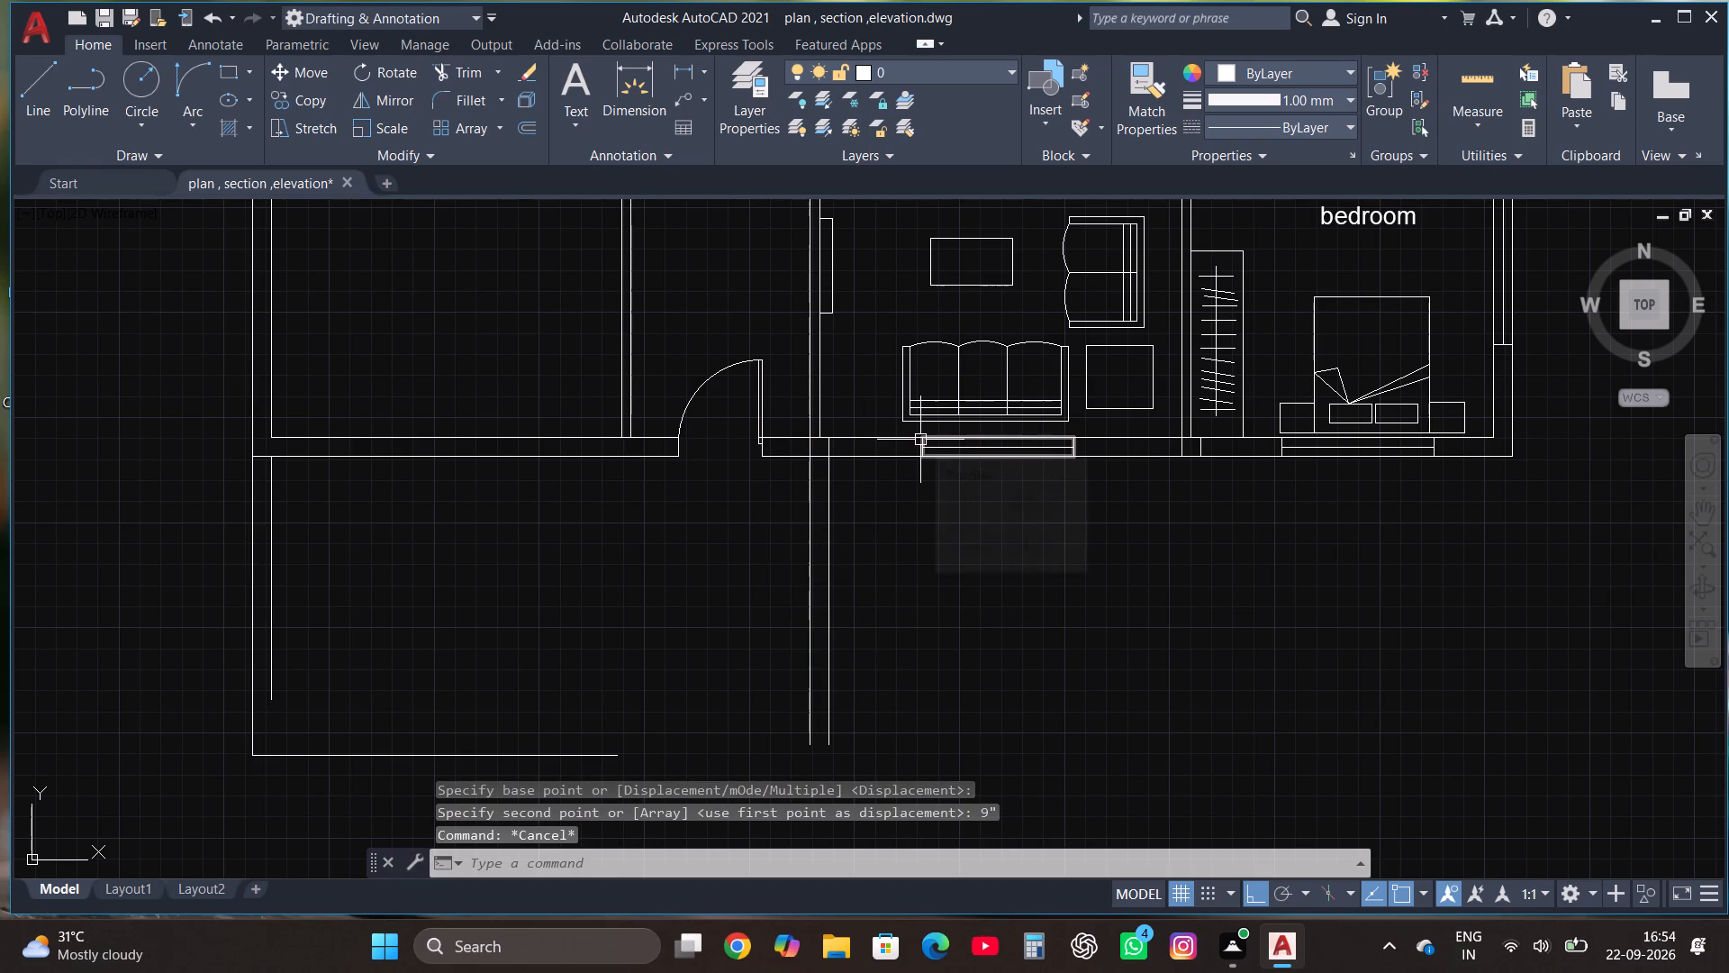
# Fillet the extension's south line with its outer east line into a square corner.
pyautogui.scroll(-1, 920, 440)
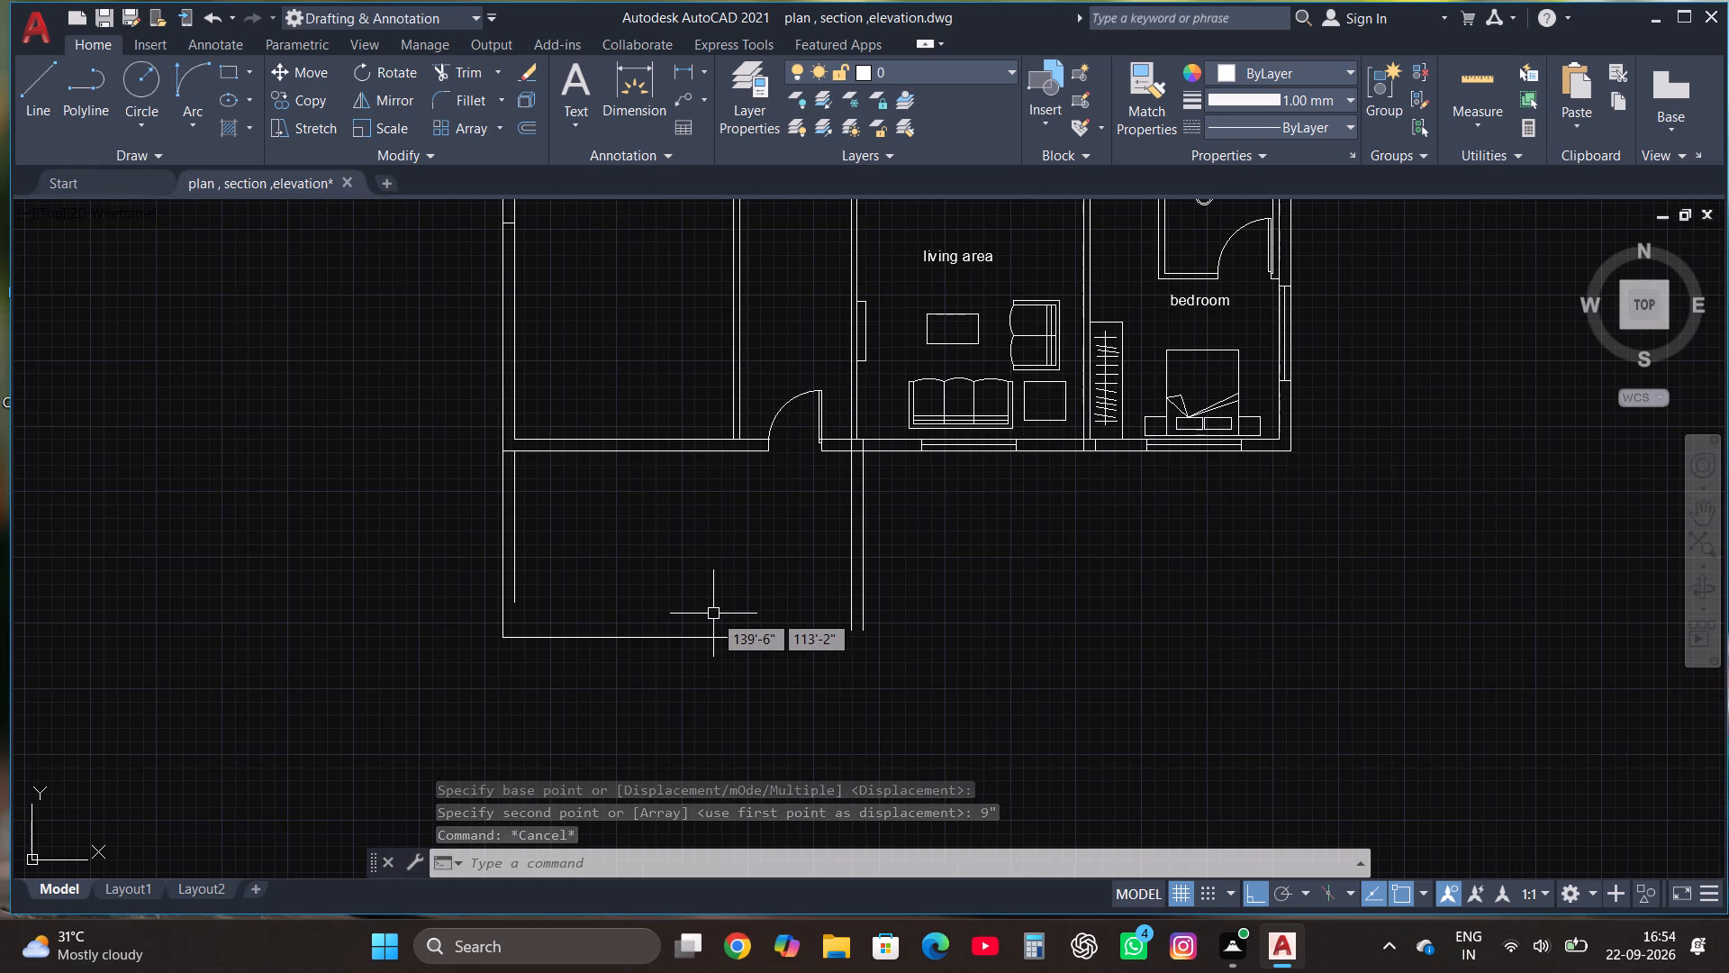
pyautogui.scroll(1, 765, 668)
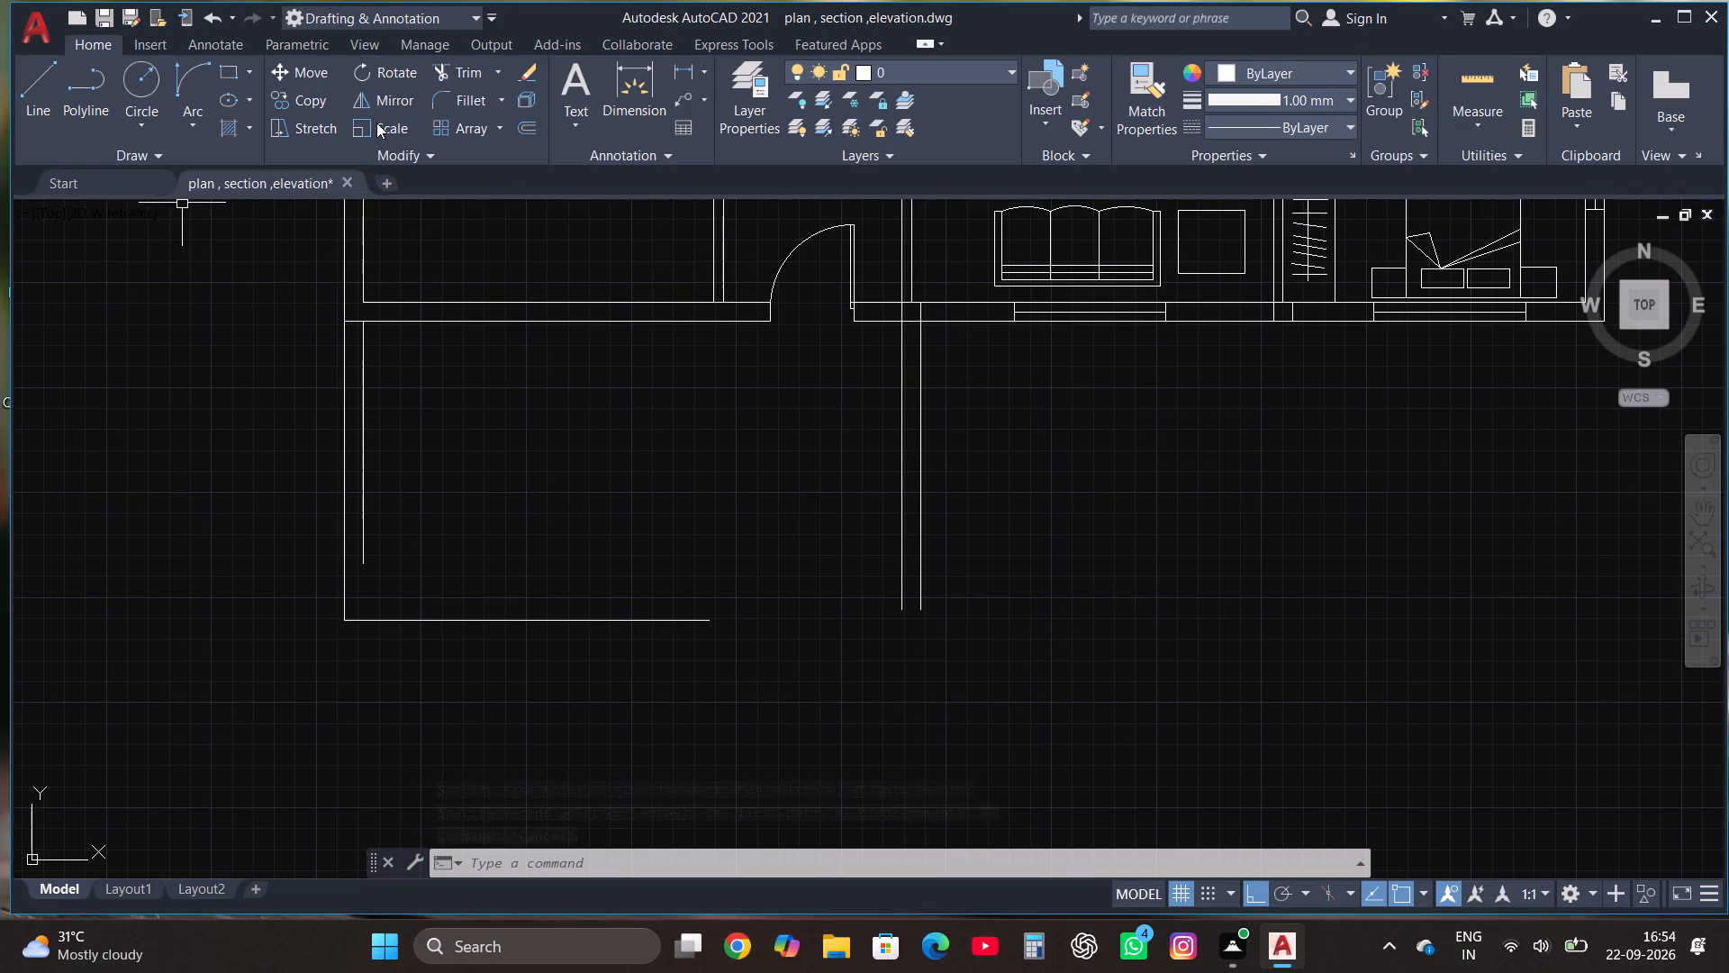
pyautogui.click(493, 98)
pyautogui.click(485, 100)
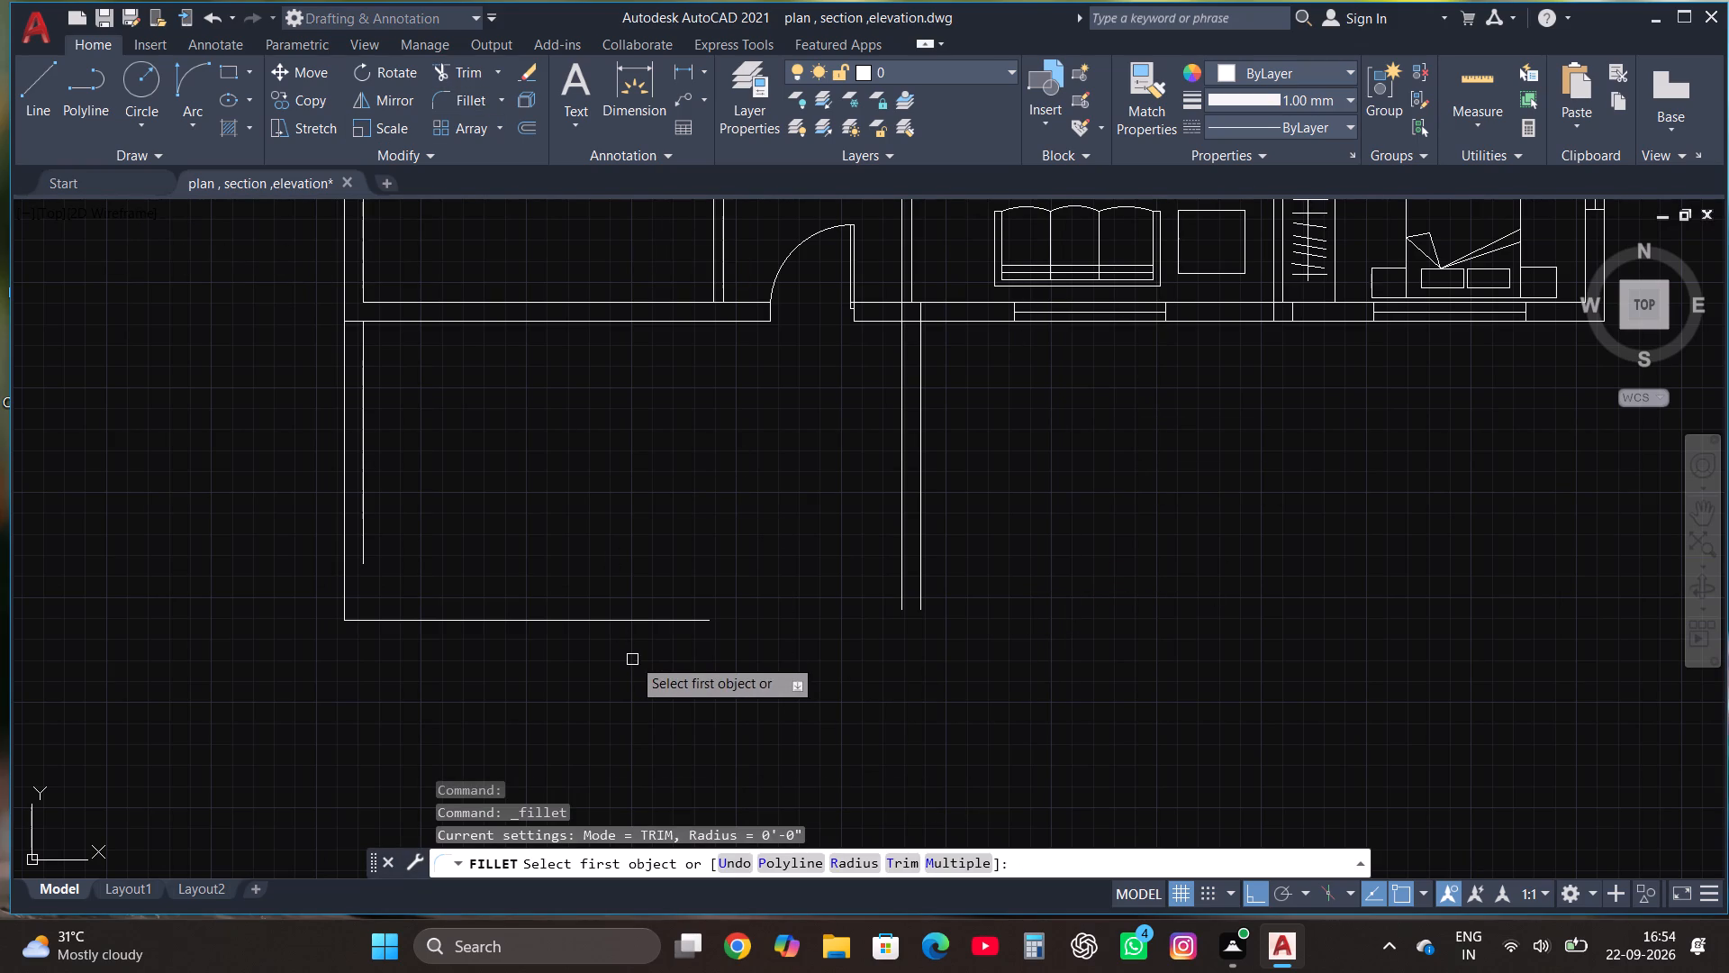
pyautogui.click(638, 615)
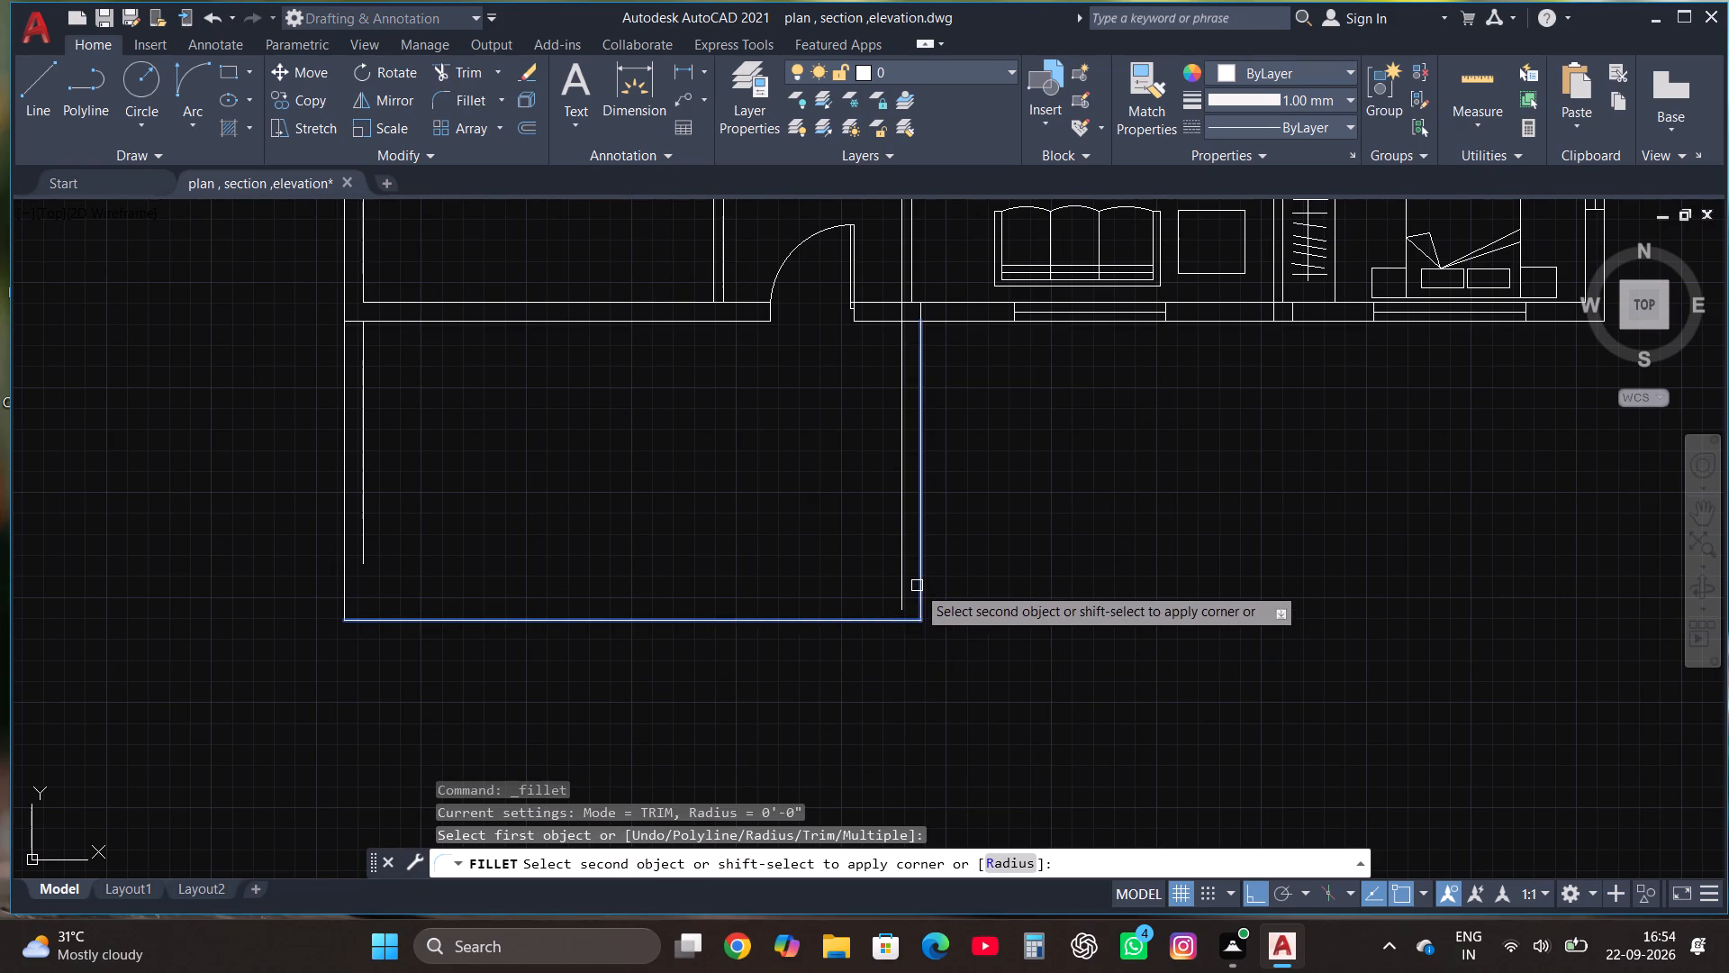
pyautogui.click(917, 586)
pyautogui.press('Escape')
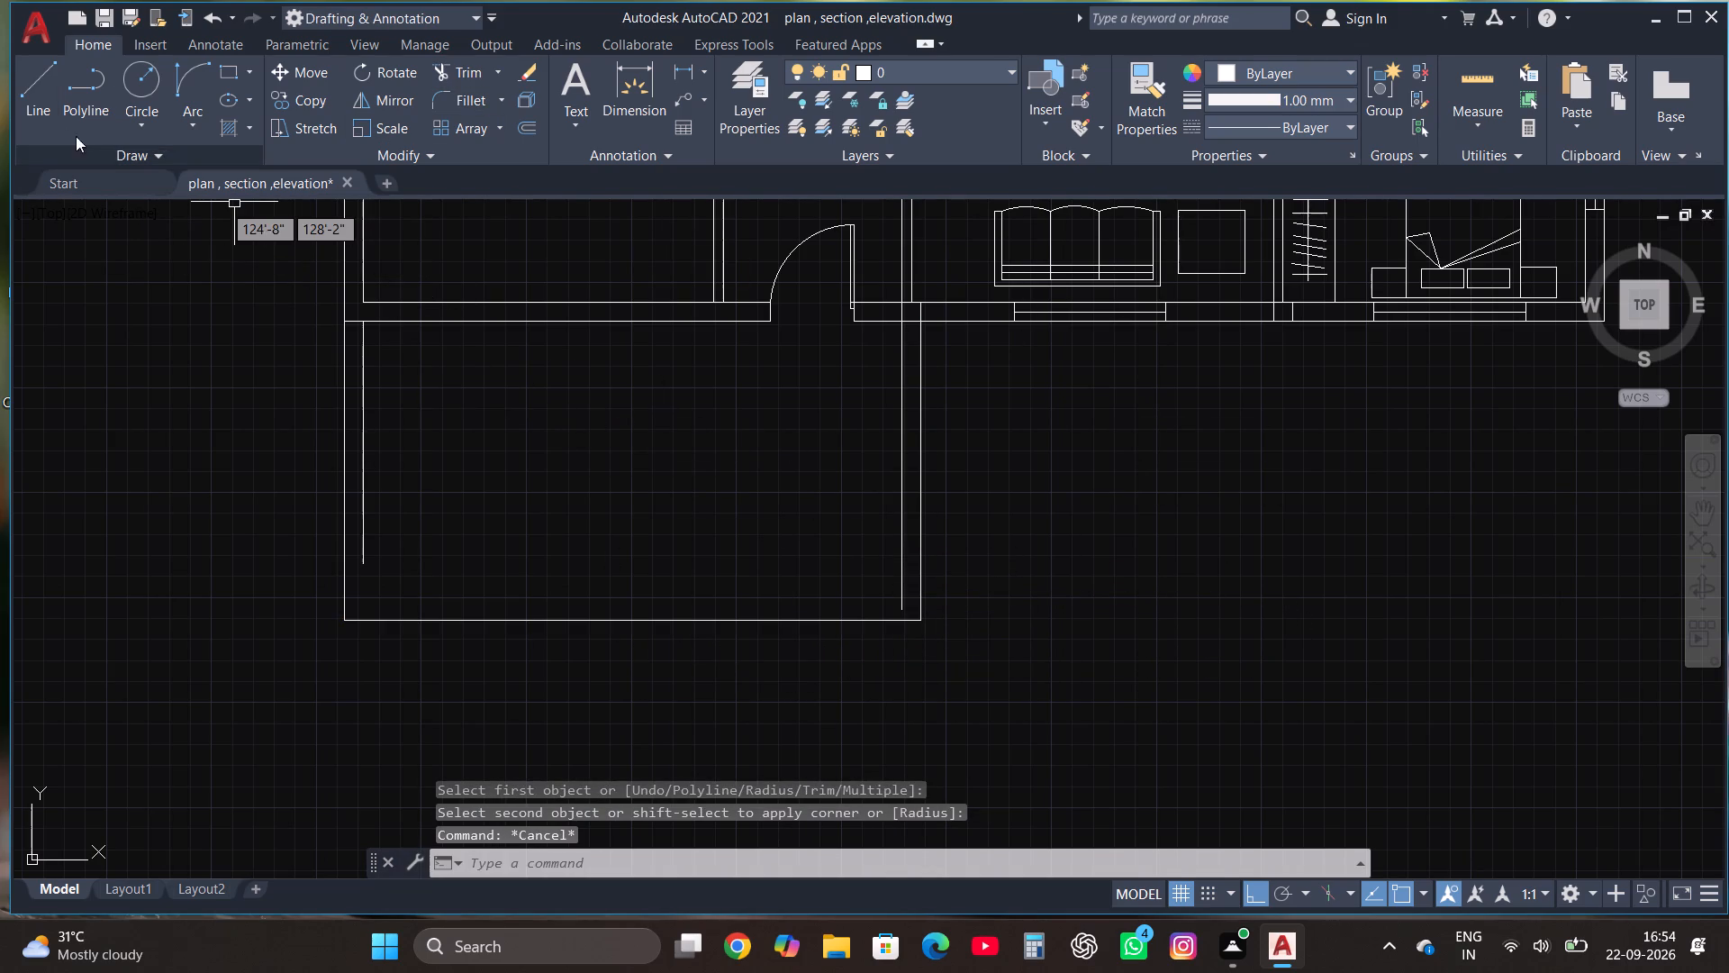
# Copy the extension's south line 4" to the north to form the south wall's thickness.
pyautogui.click(430, 622)
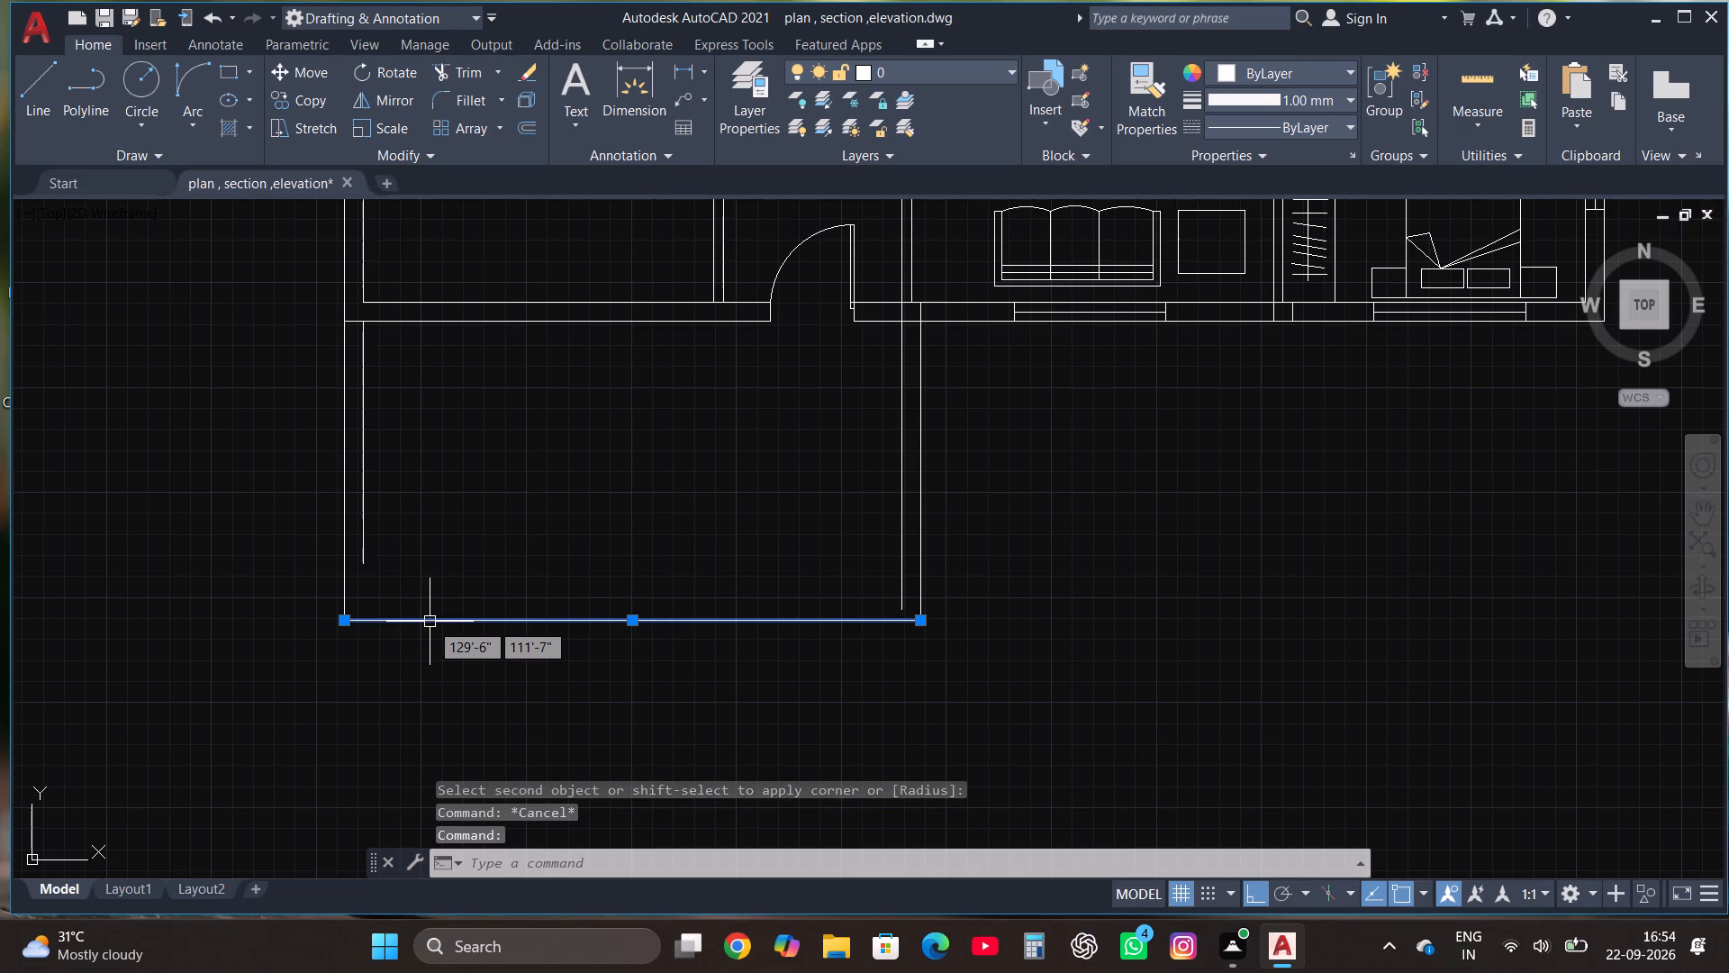
pyautogui.click(315, 102)
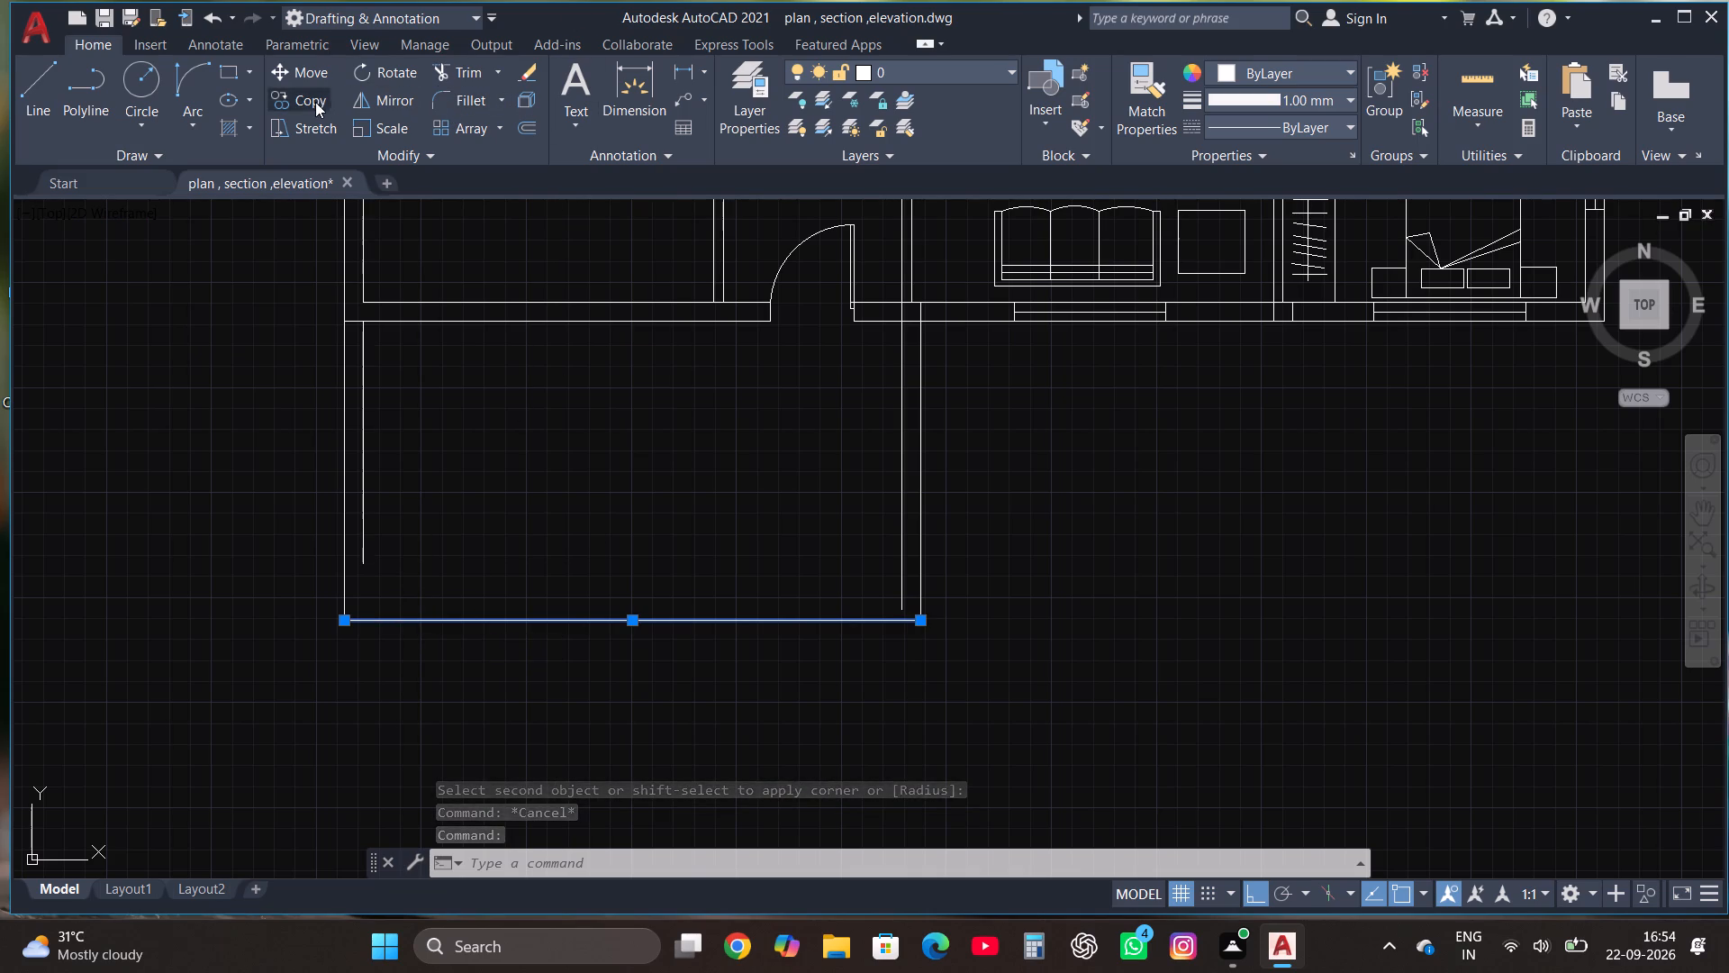
pyautogui.click(572, 619)
pyautogui.press('4')
pyautogui.press('Return')
pyautogui.press('.')
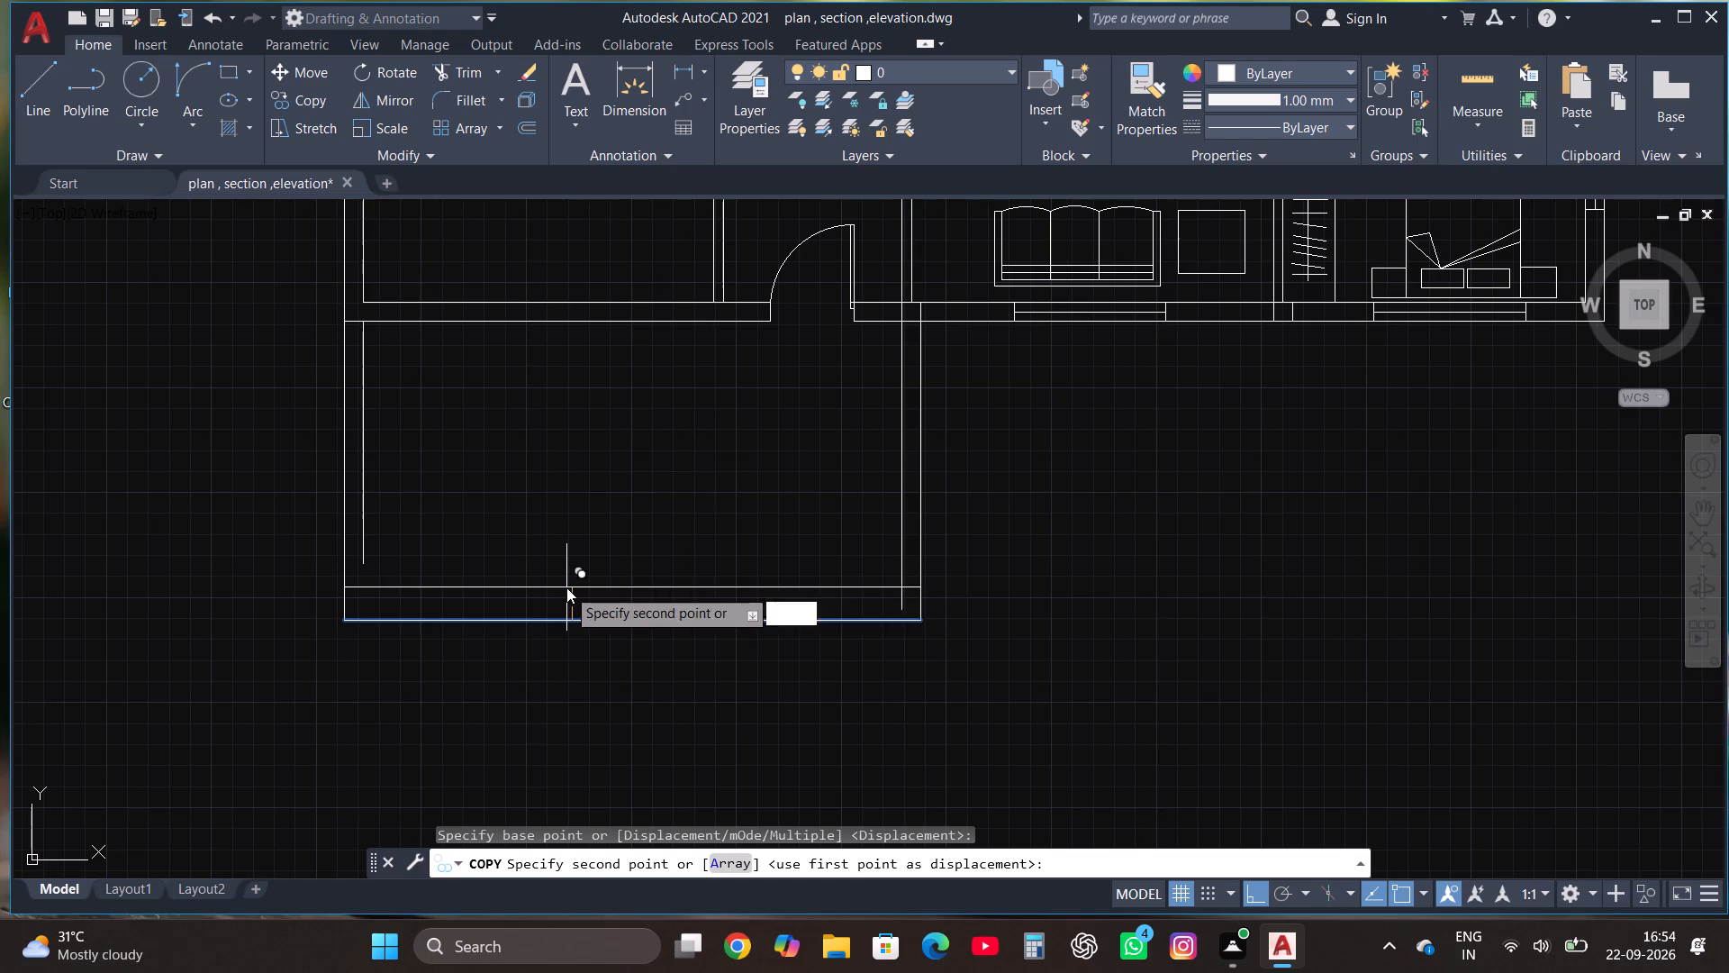
pyautogui.press('5')
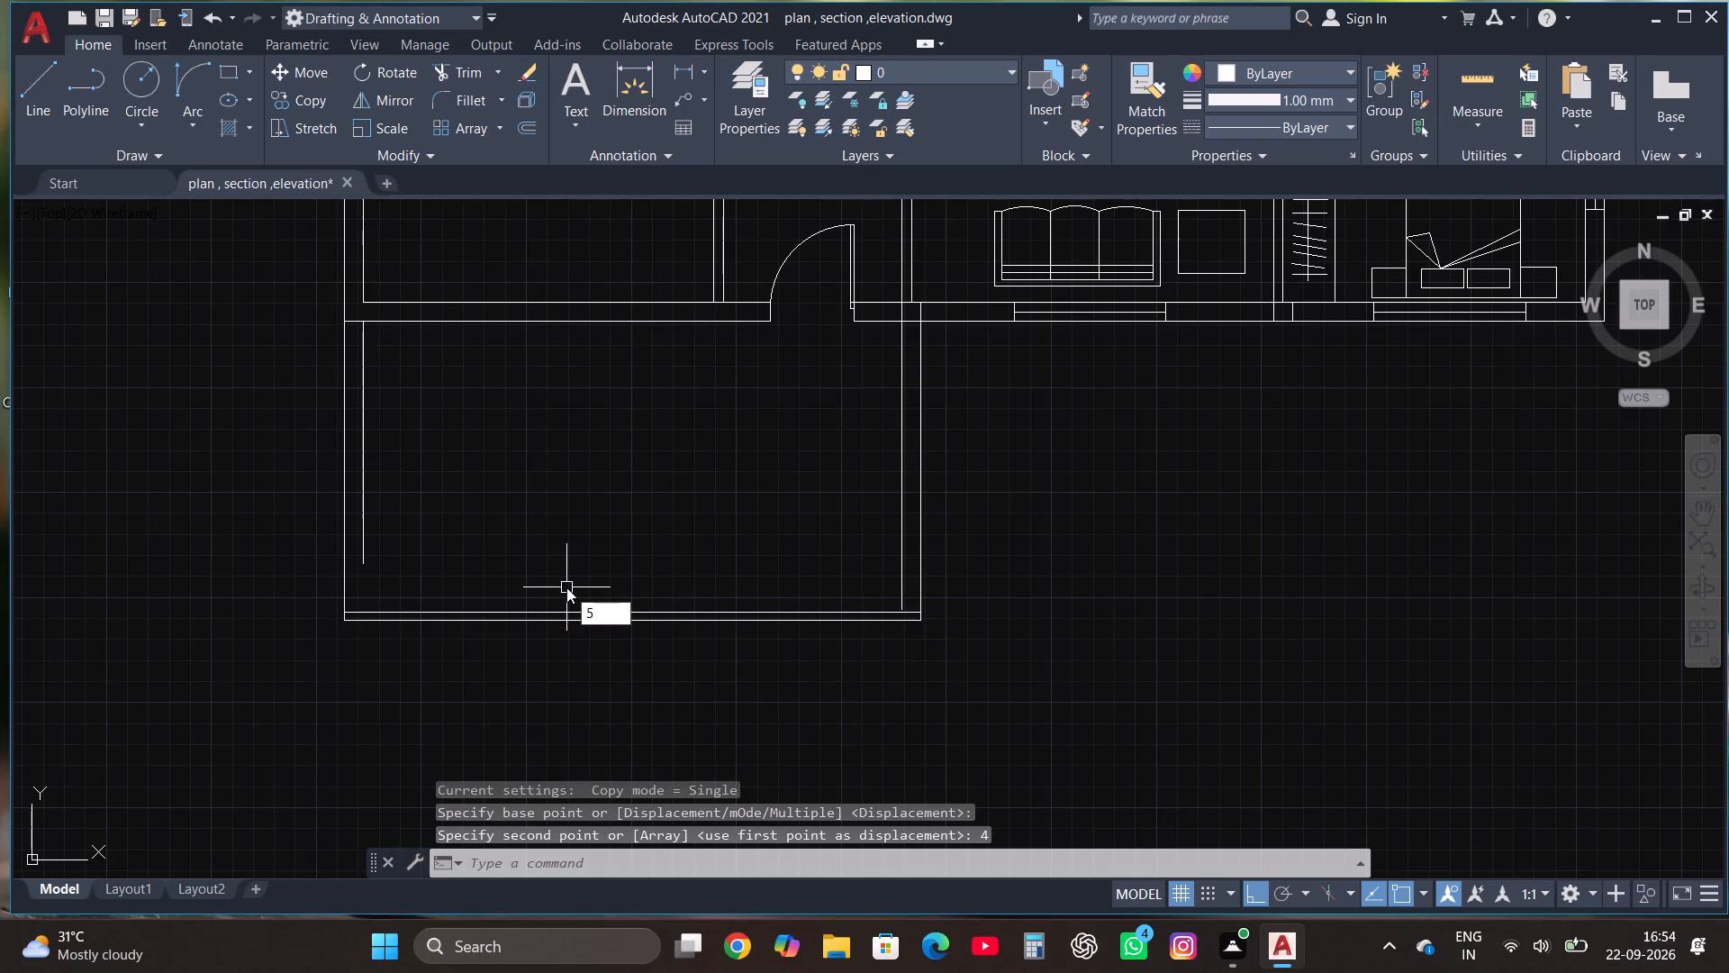
pyautogui.press('BackSpace')
pyautogui.write('4.5"')
pyautogui.press('Return')
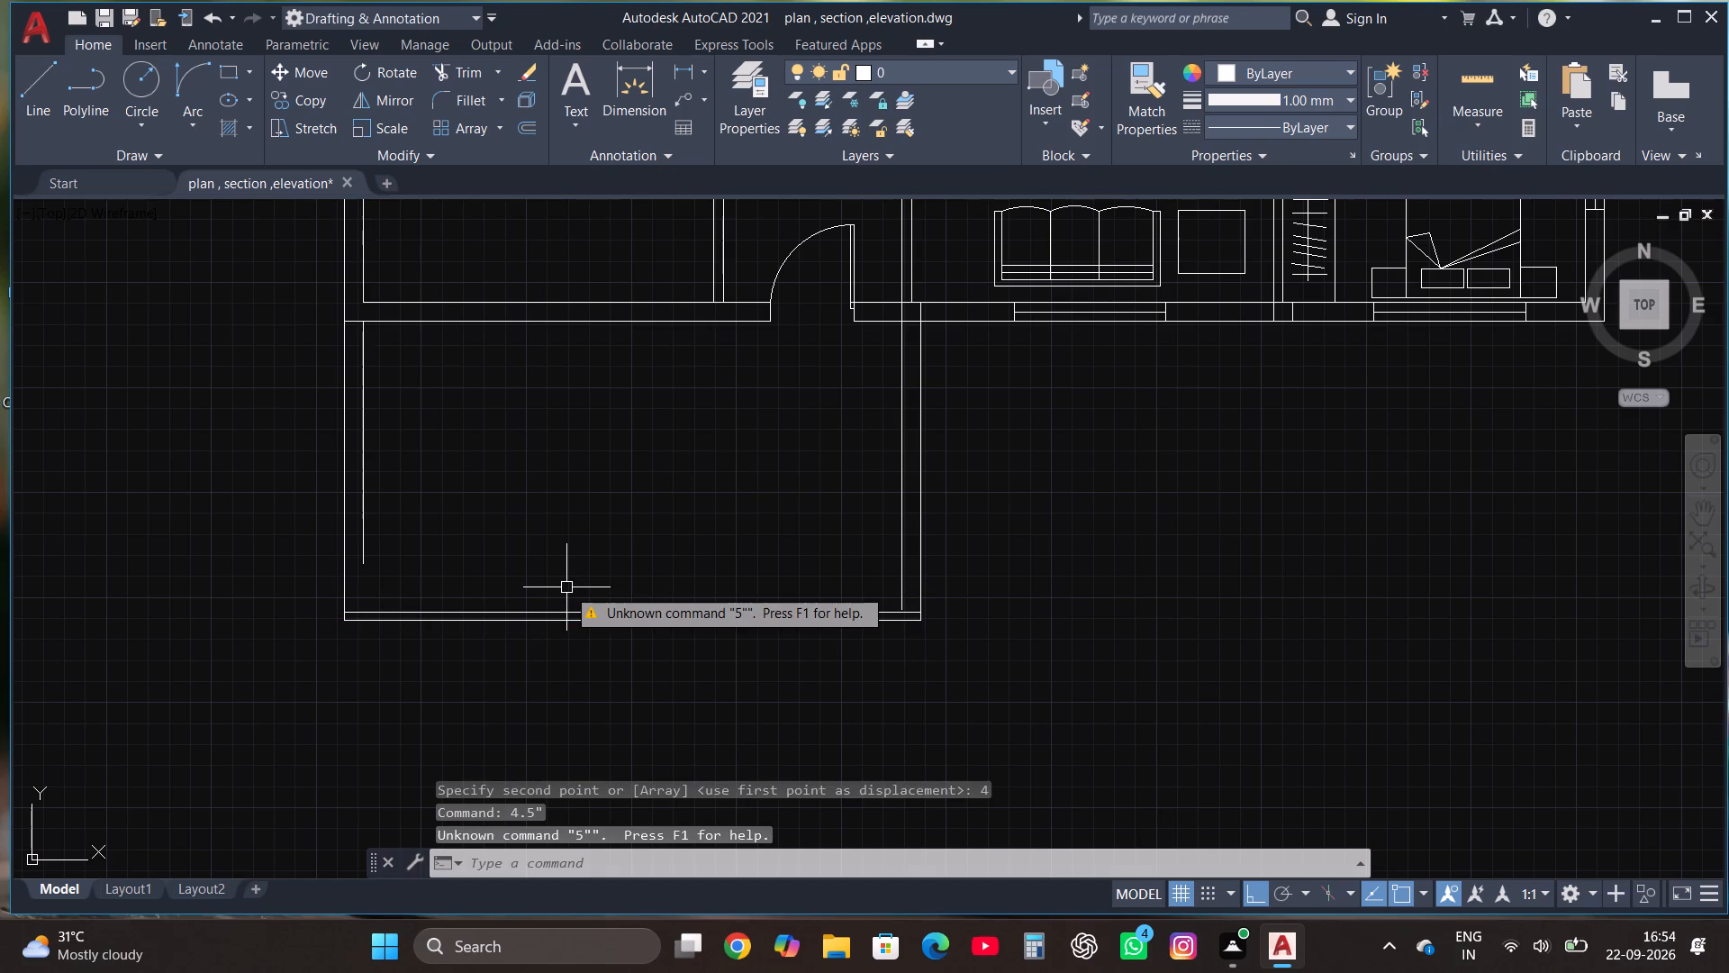
pyautogui.press('Escape')
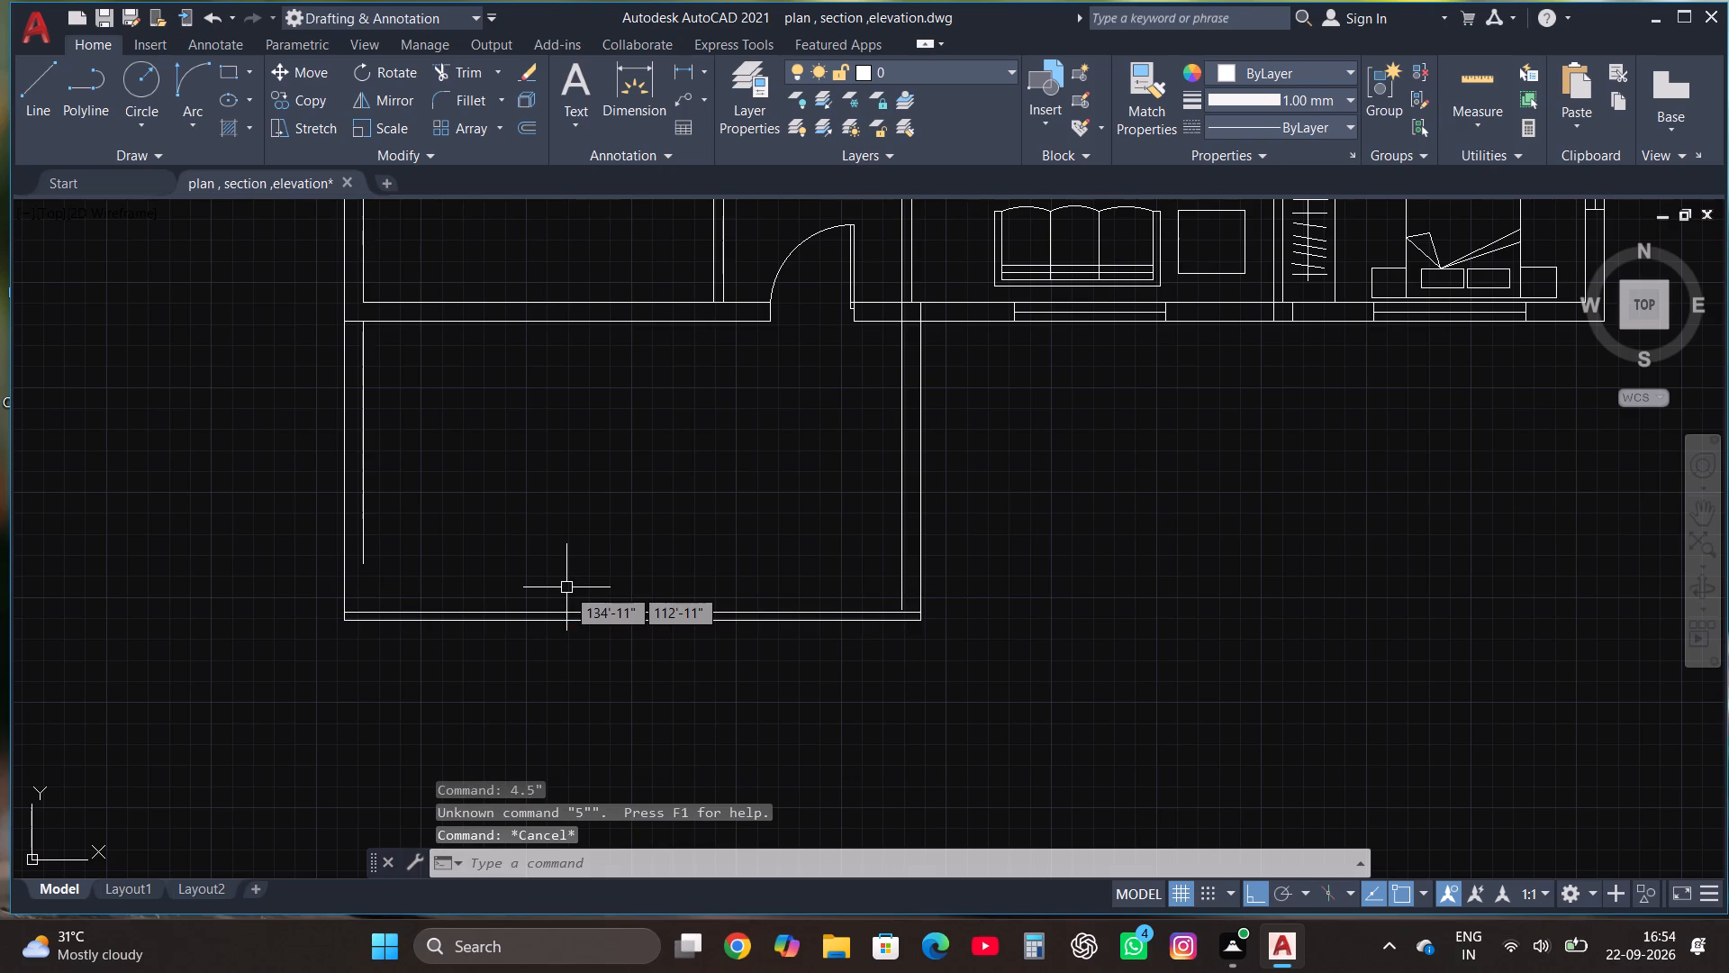
# Fillet the extension's inner south line with the inner west and inner east lines into square corners.
pyautogui.click(462, 94)
pyautogui.click(364, 500)
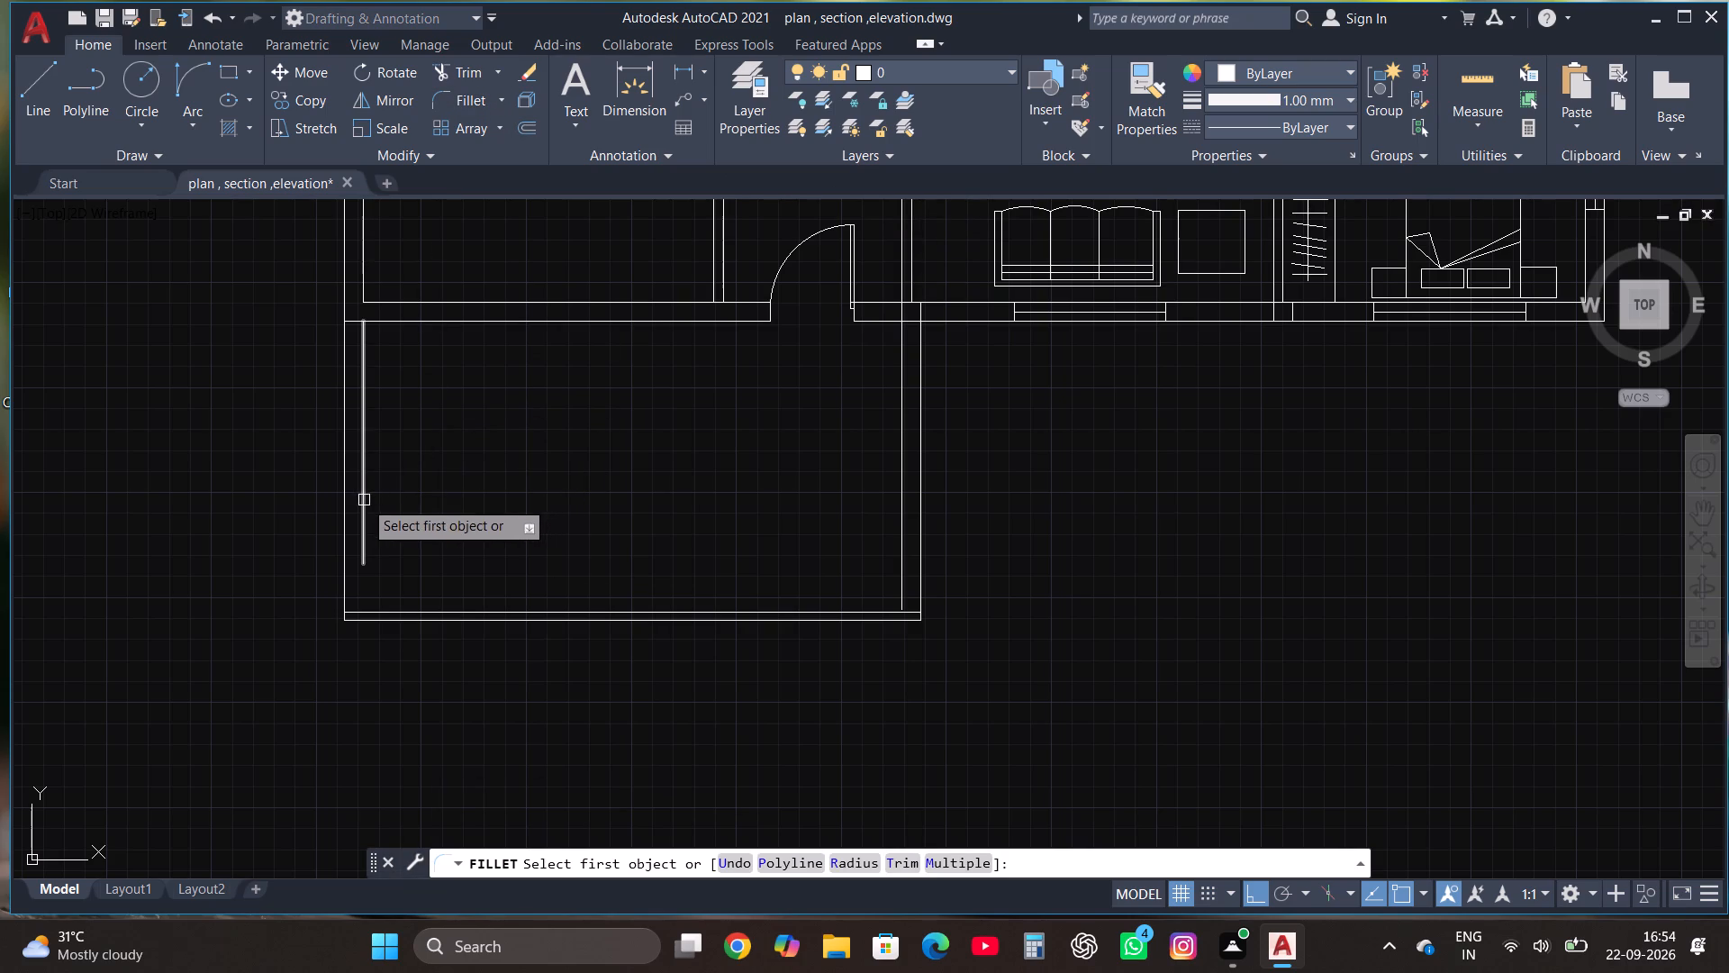
pyautogui.click(423, 613)
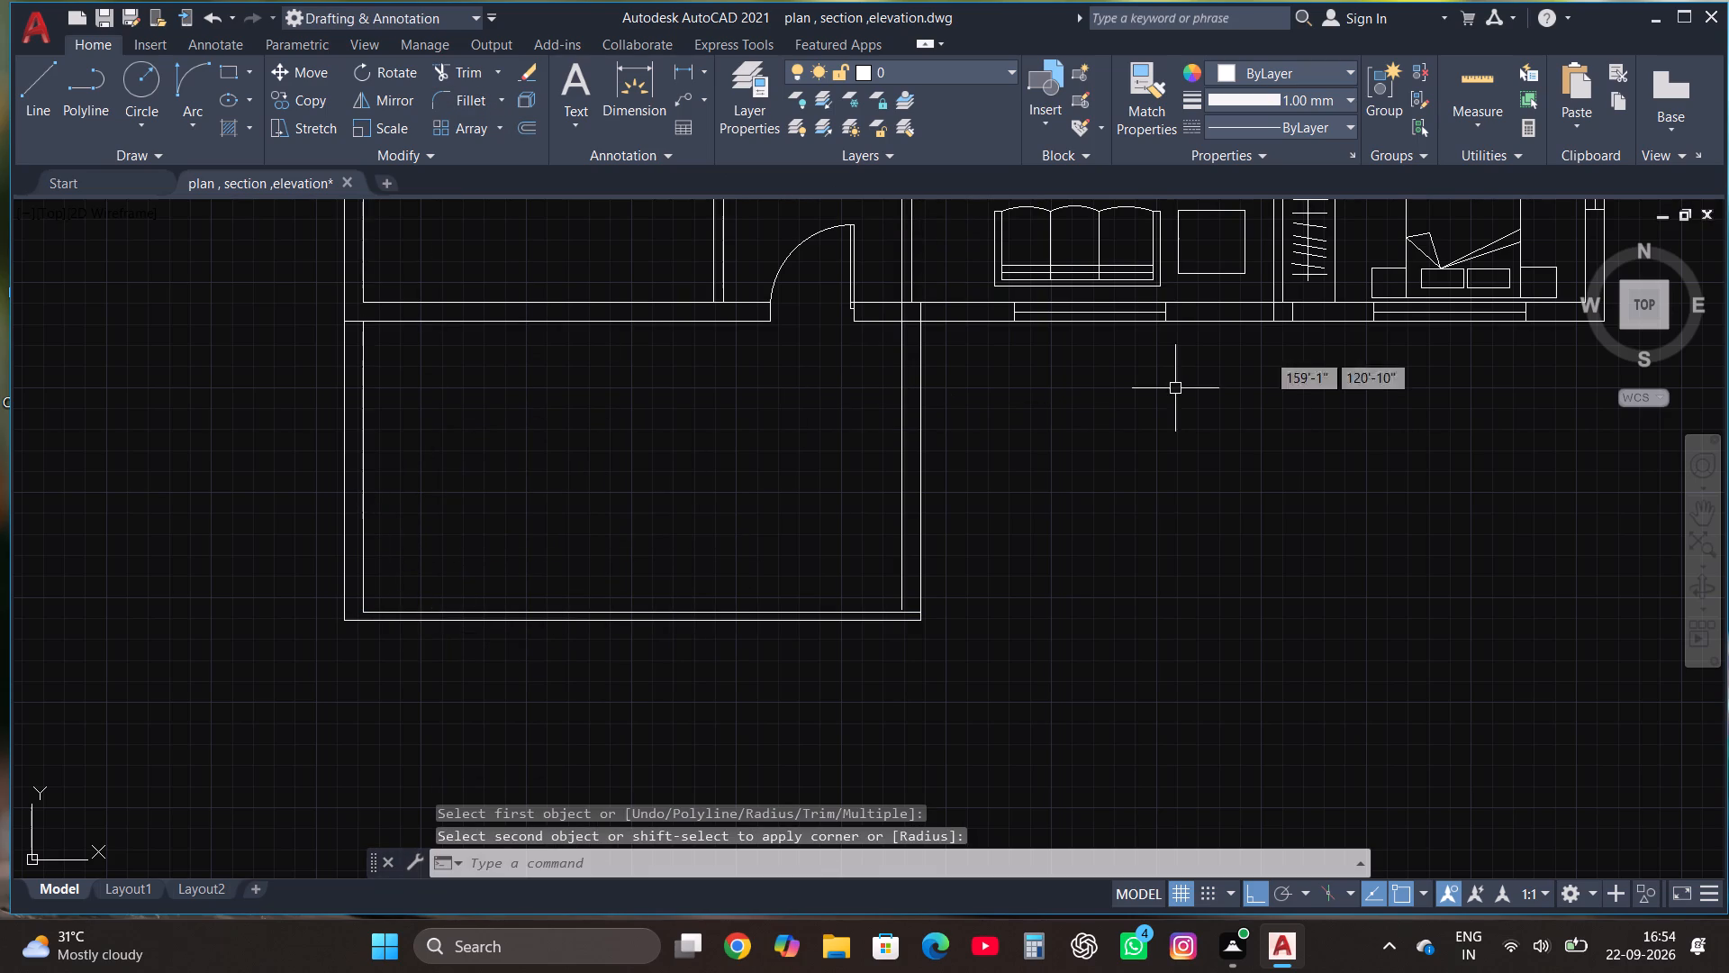
pyautogui.click(445, 89)
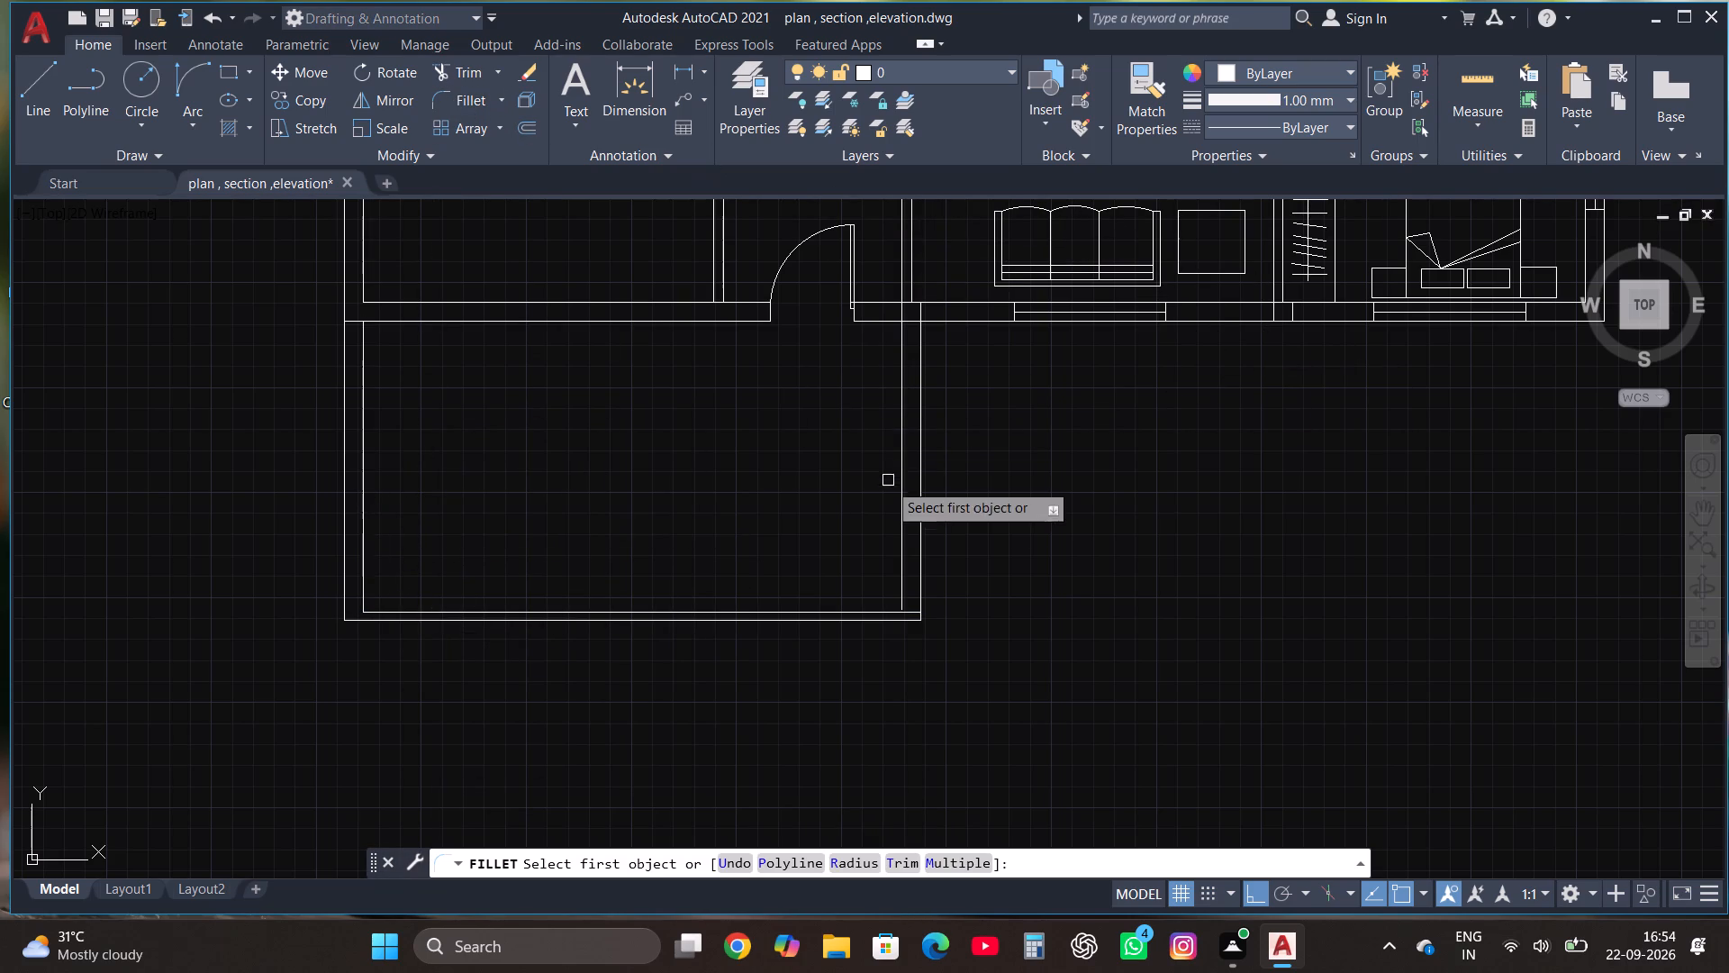
pyautogui.click(878, 614)
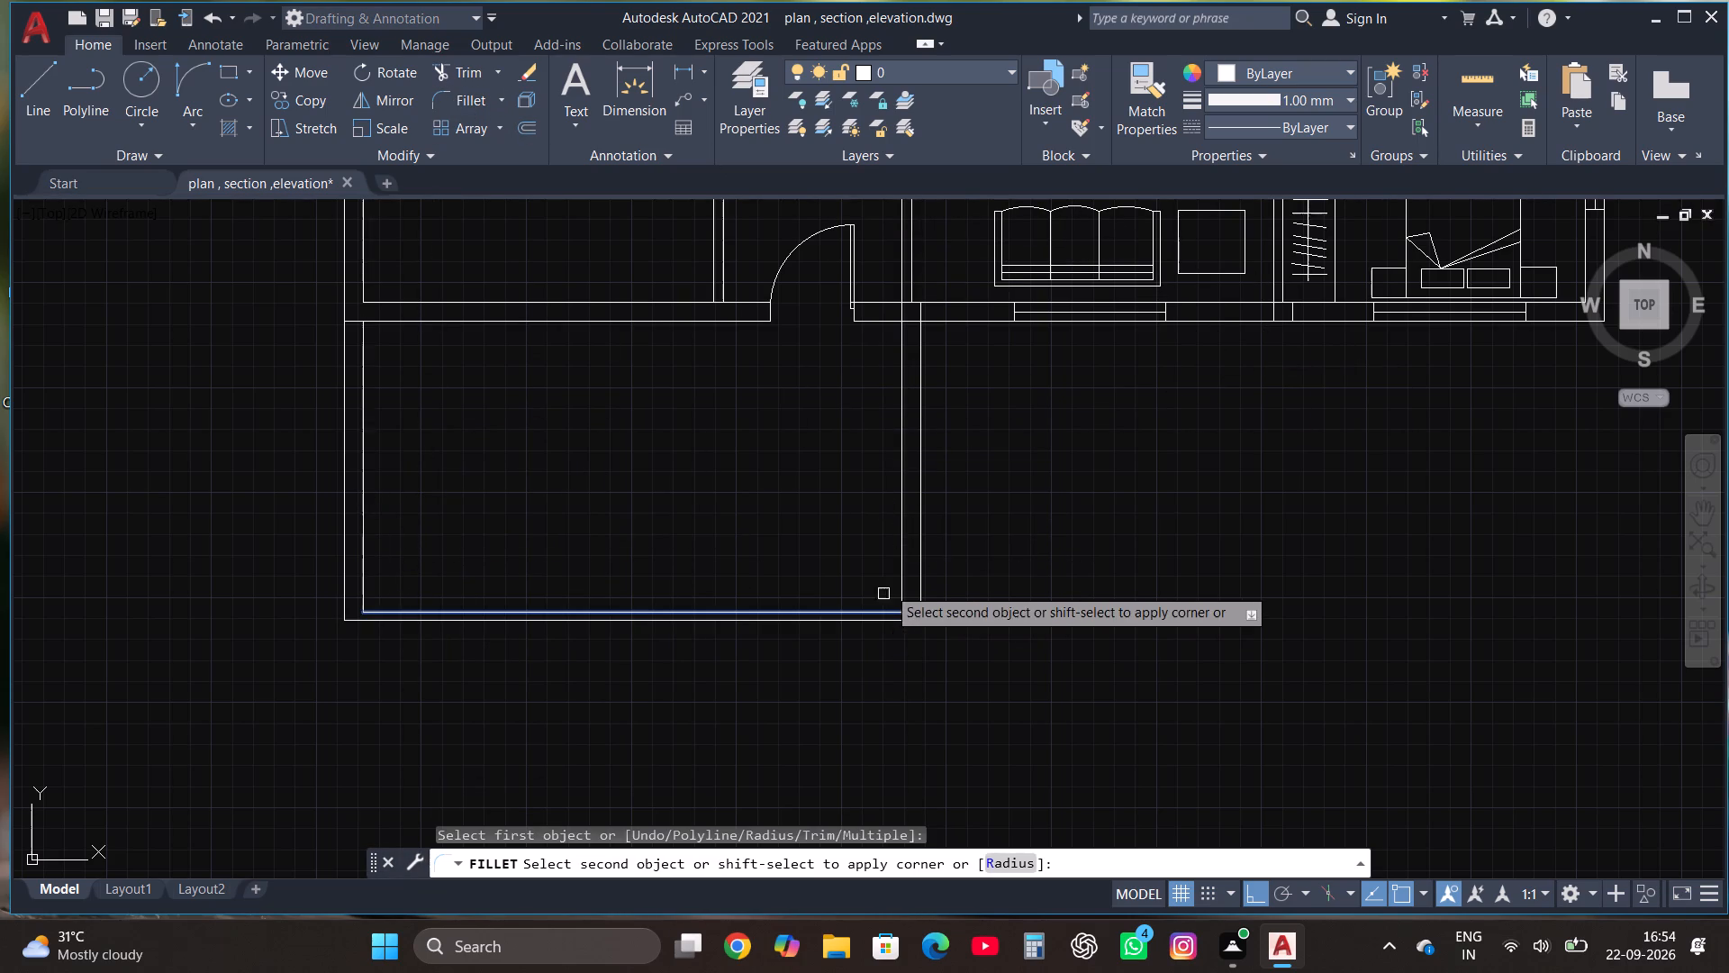
pyautogui.click(902, 565)
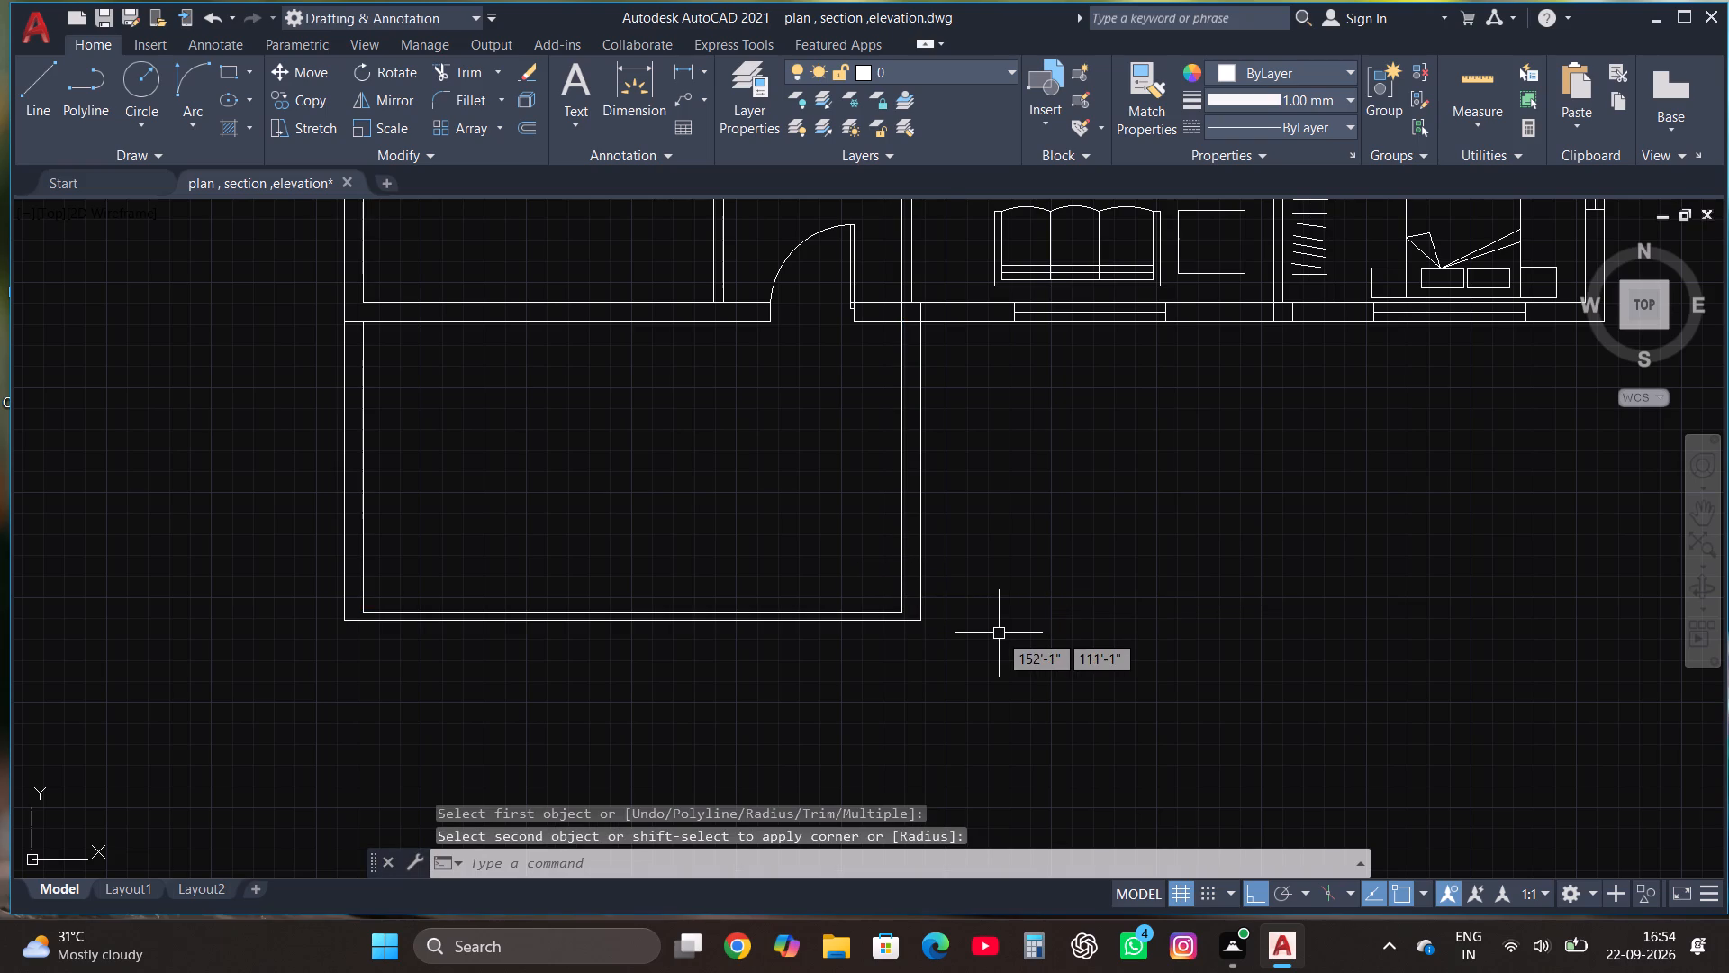
pyautogui.press('Escape')
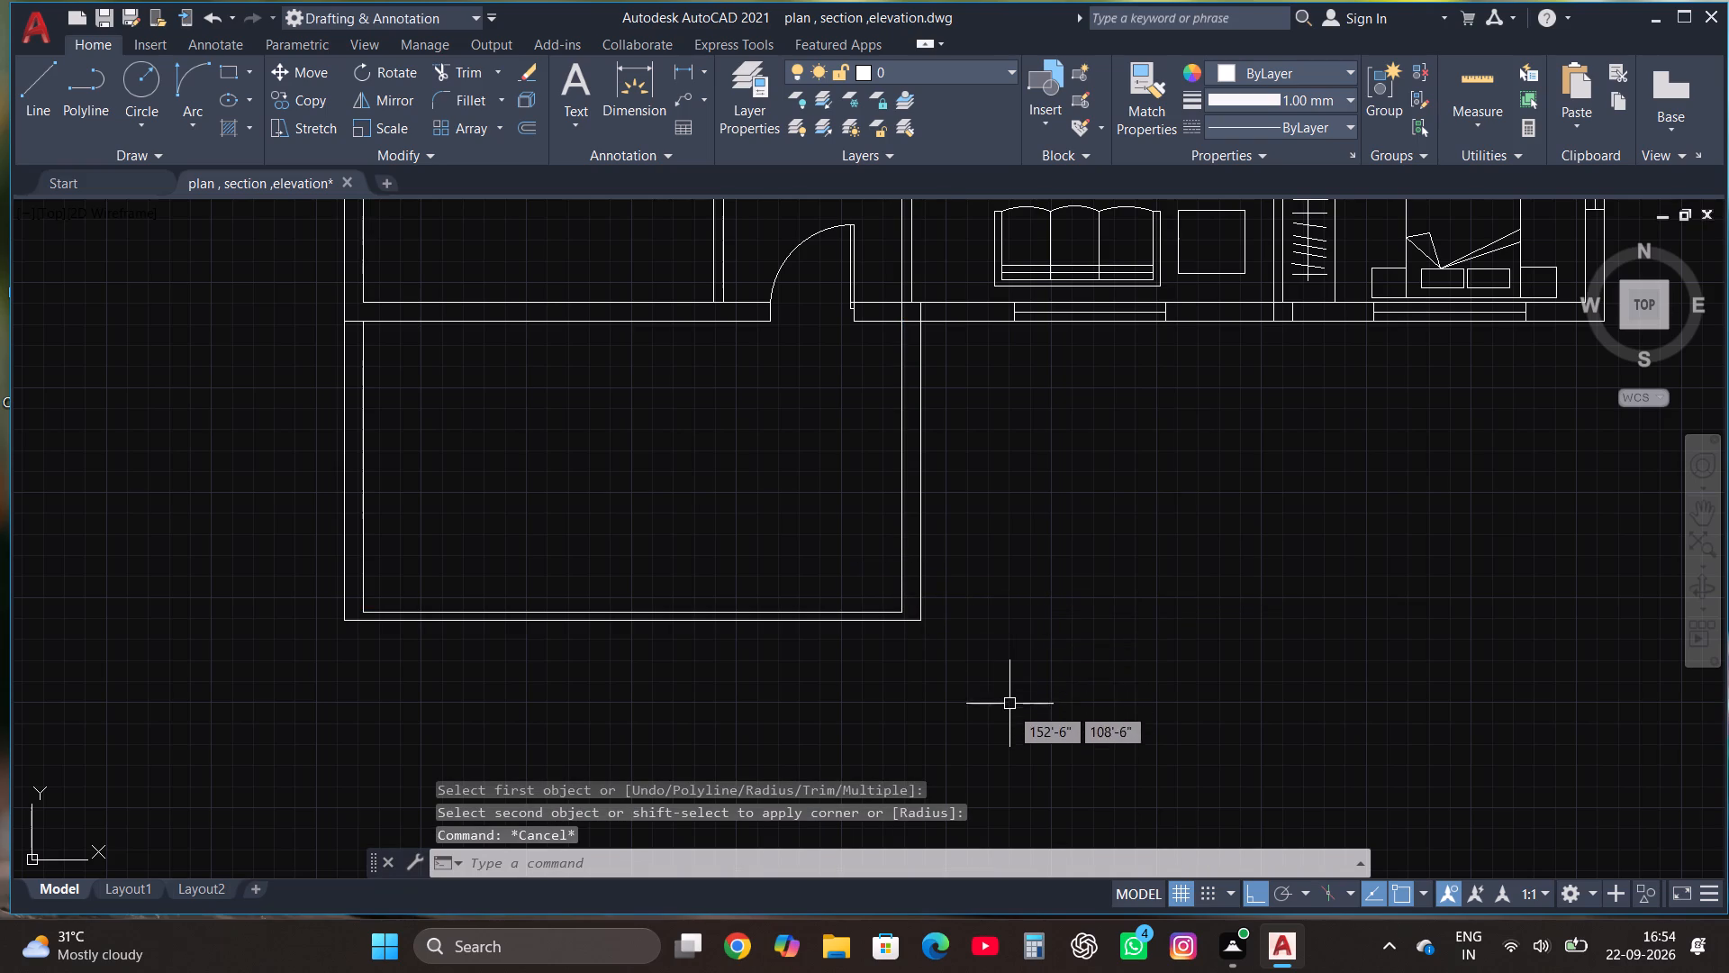
# Copy the door between the house and the extension straight south into the empty space below the extension.
pyautogui.scroll(-1, 1009, 714)
pyautogui.scroll(-2, 947, 642)
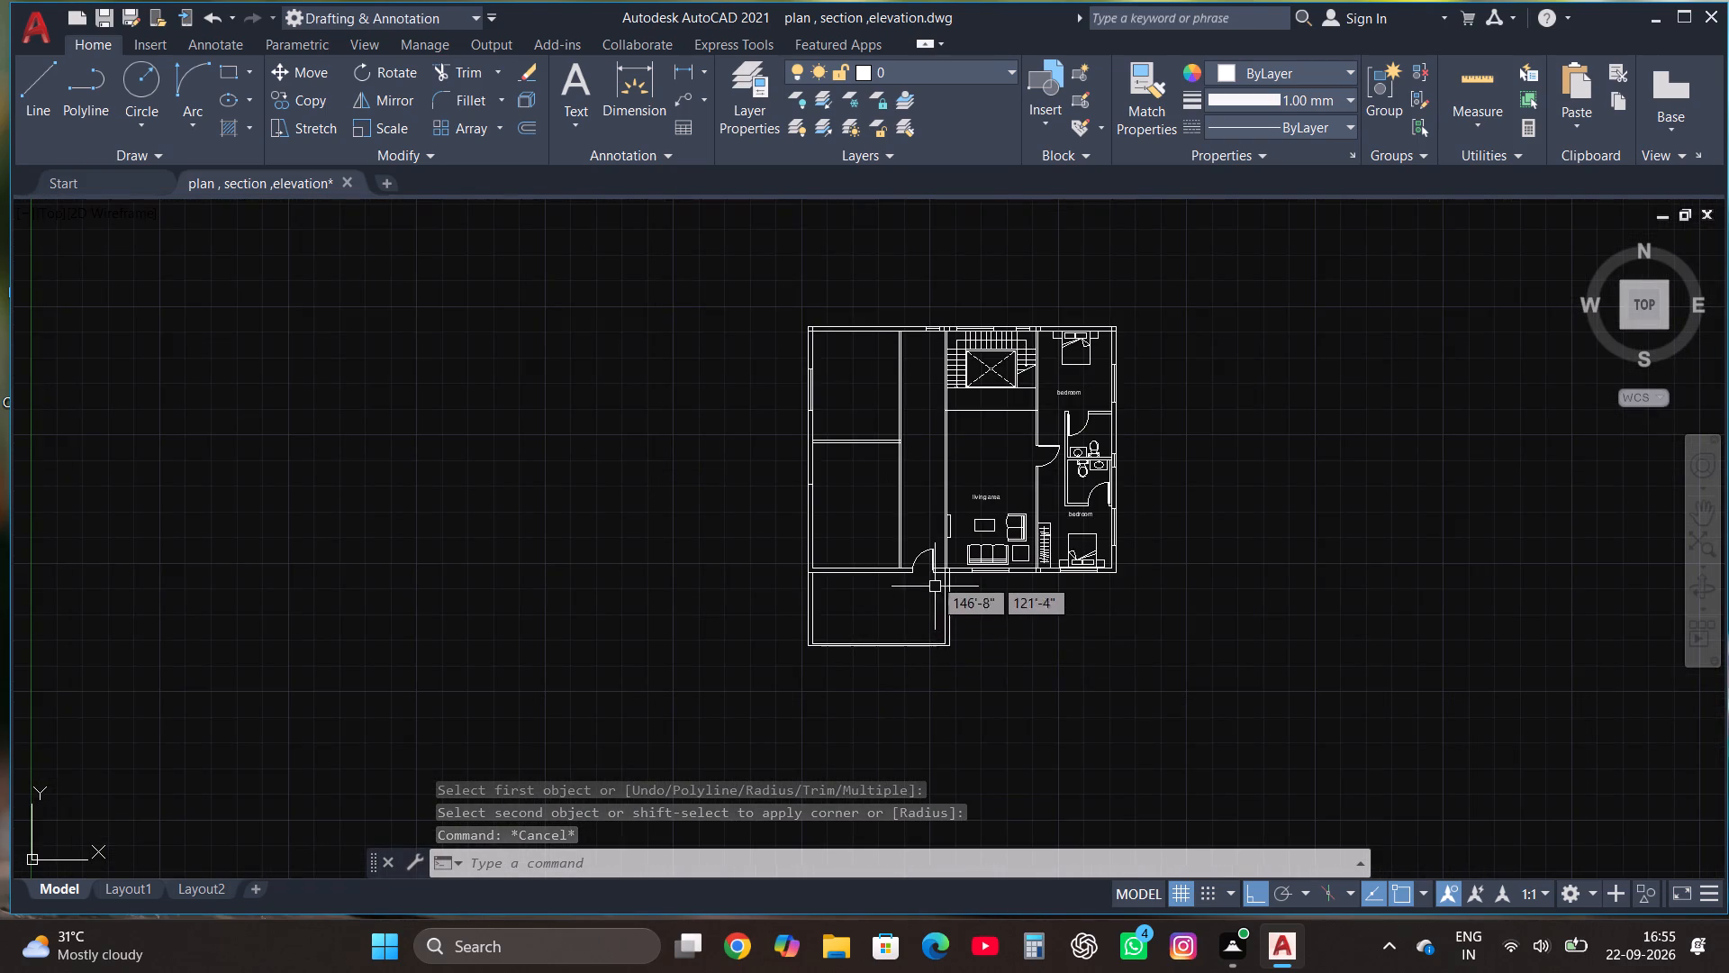
pyautogui.scroll(1, 931, 565)
pyautogui.click(920, 541)
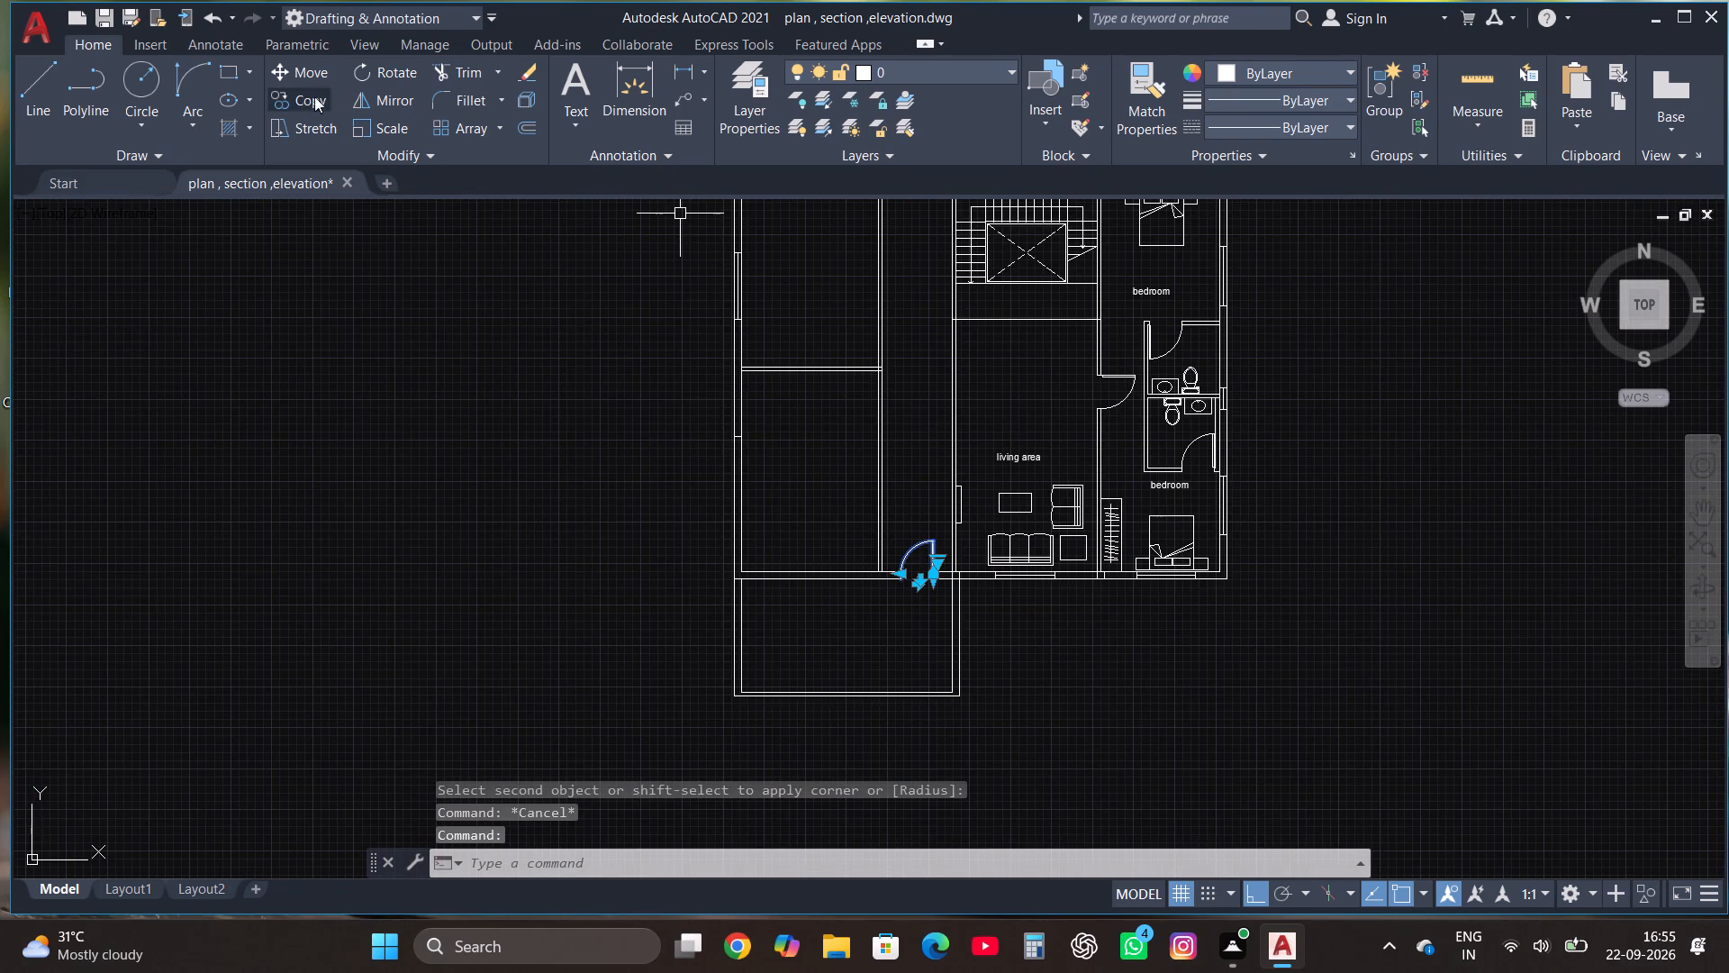
pyautogui.click(309, 95)
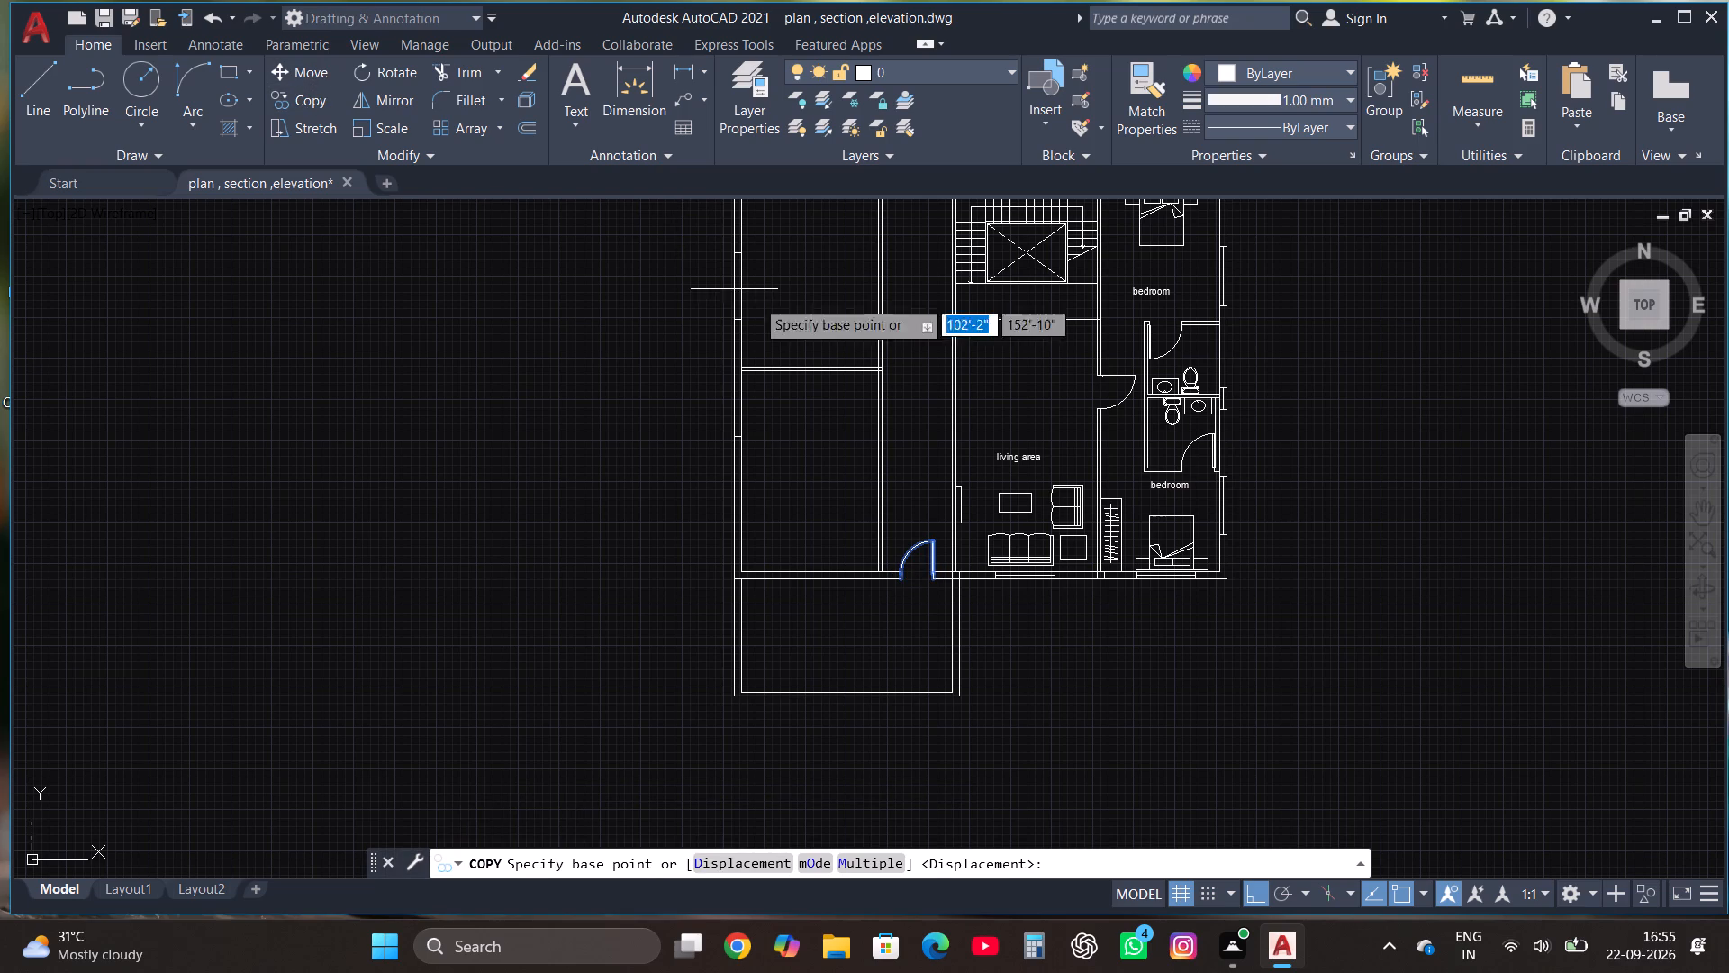
pyautogui.click(898, 555)
pyautogui.scroll(-1, 895, 377)
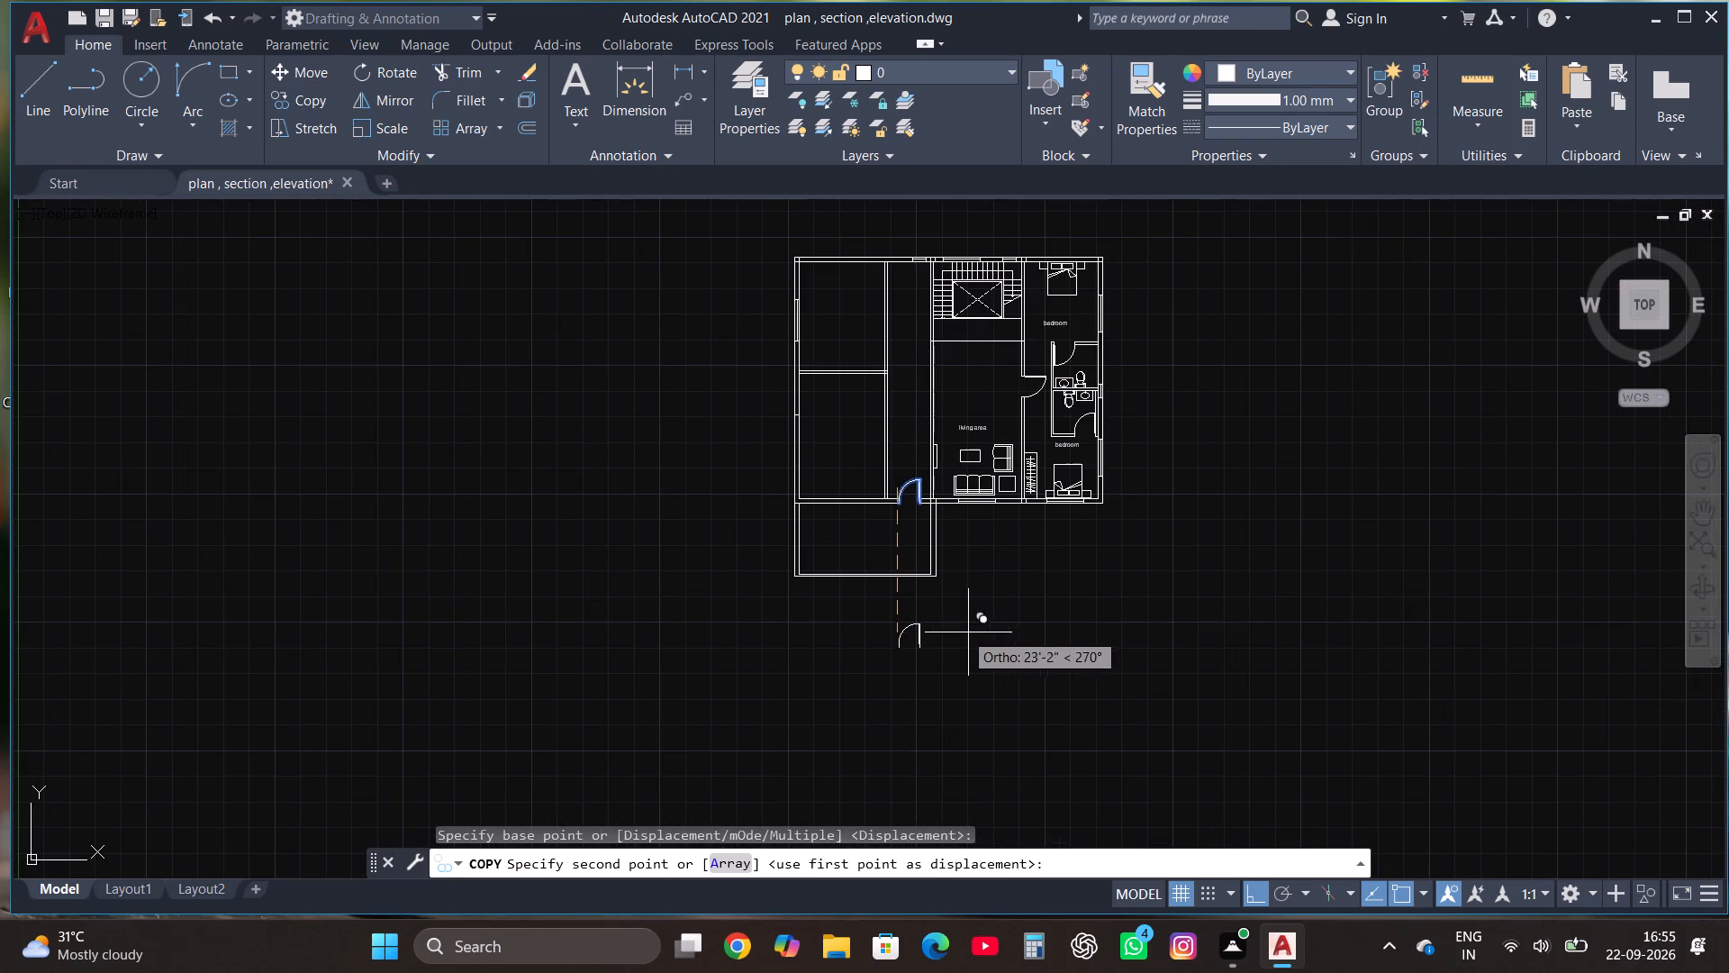
pyautogui.scroll(3, 948, 640)
pyautogui.click(857, 565)
# Mirror the copied door about a vertical line through its west end, keeping the original, to form a double door.
pyautogui.click(787, 553)
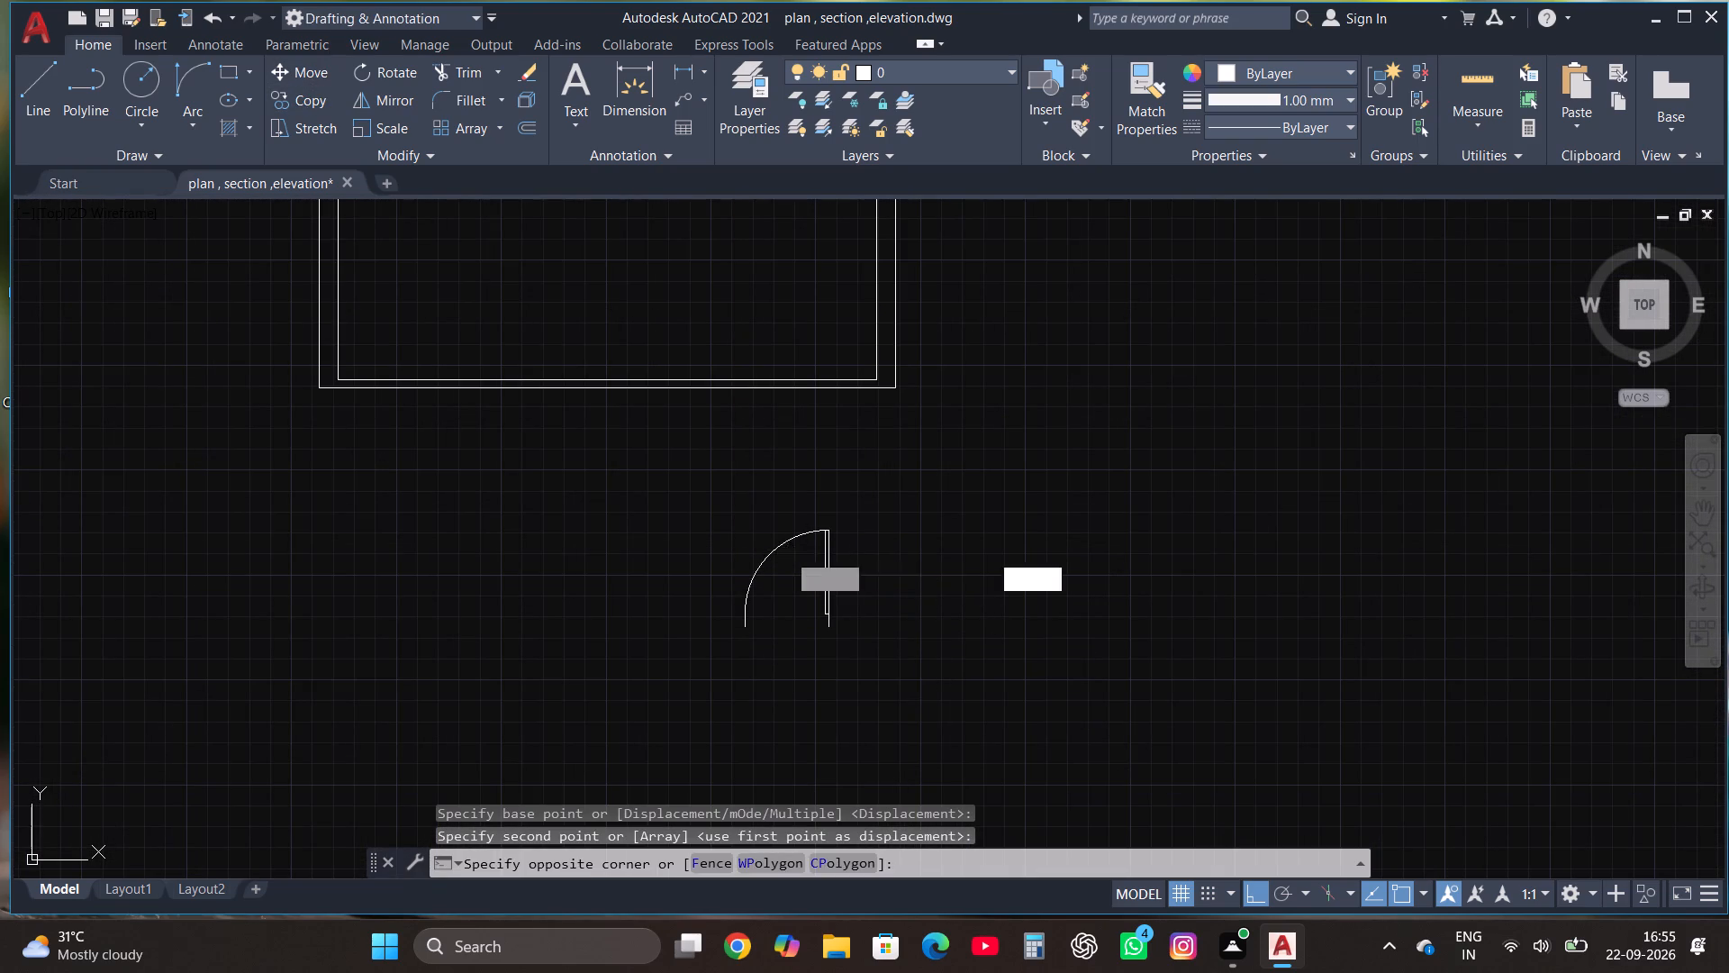
pyautogui.click(726, 485)
pyautogui.click(401, 102)
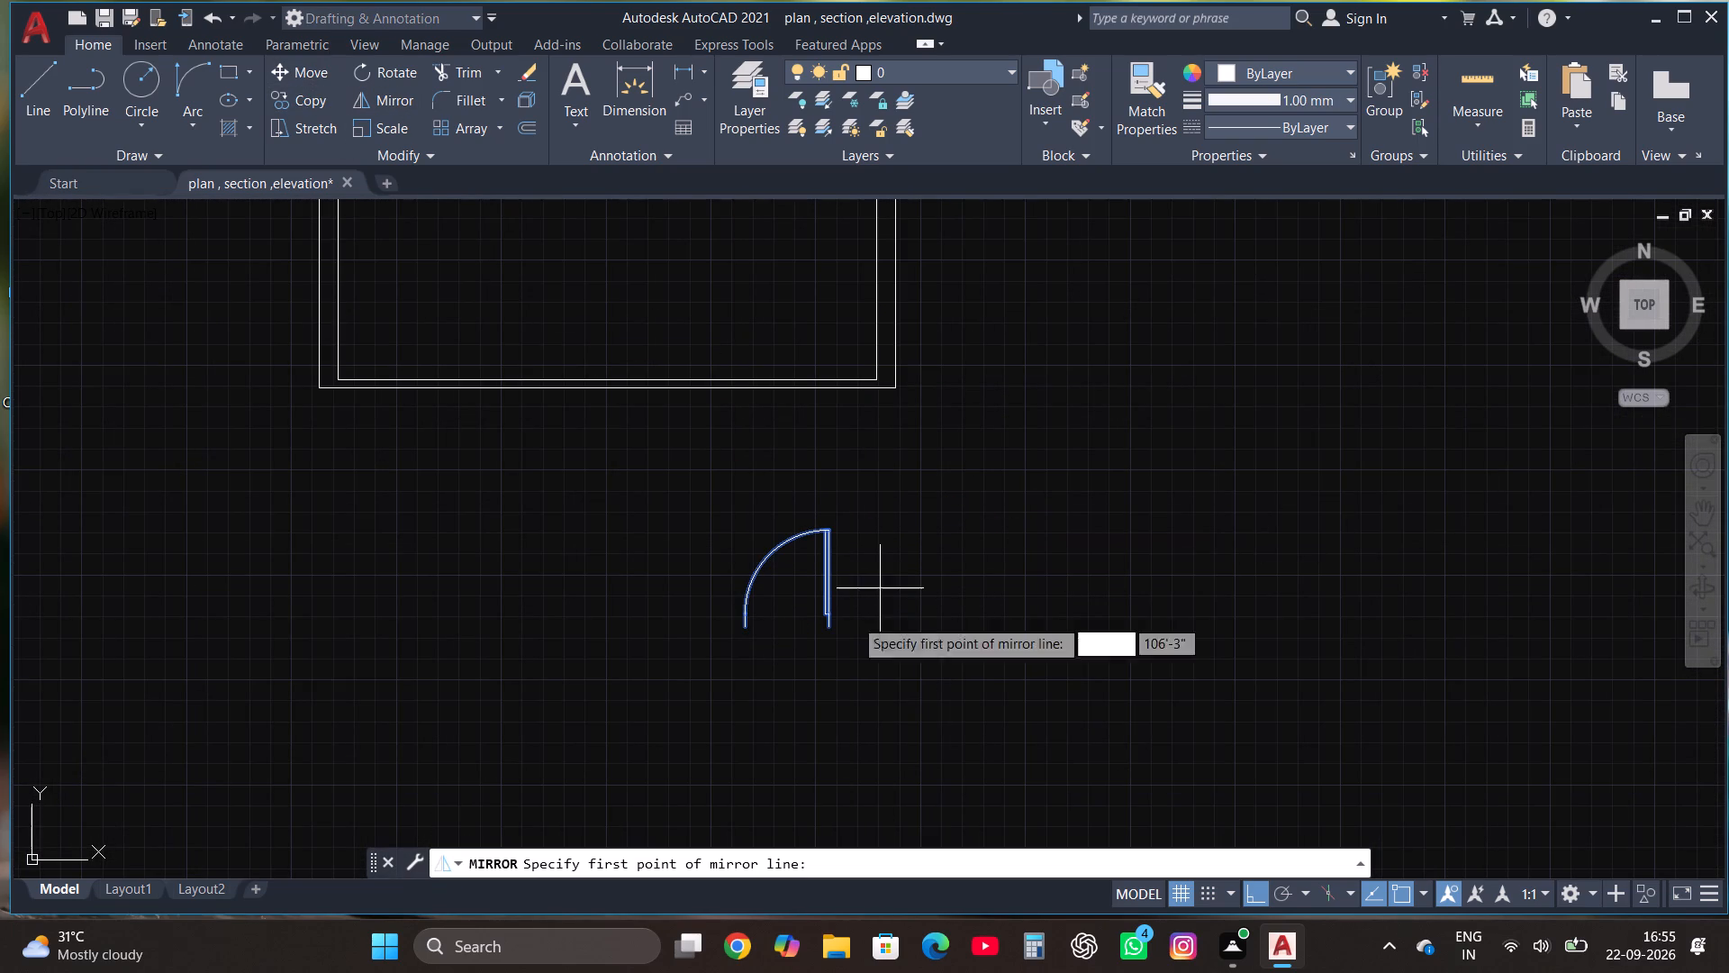
pyautogui.click(745, 631)
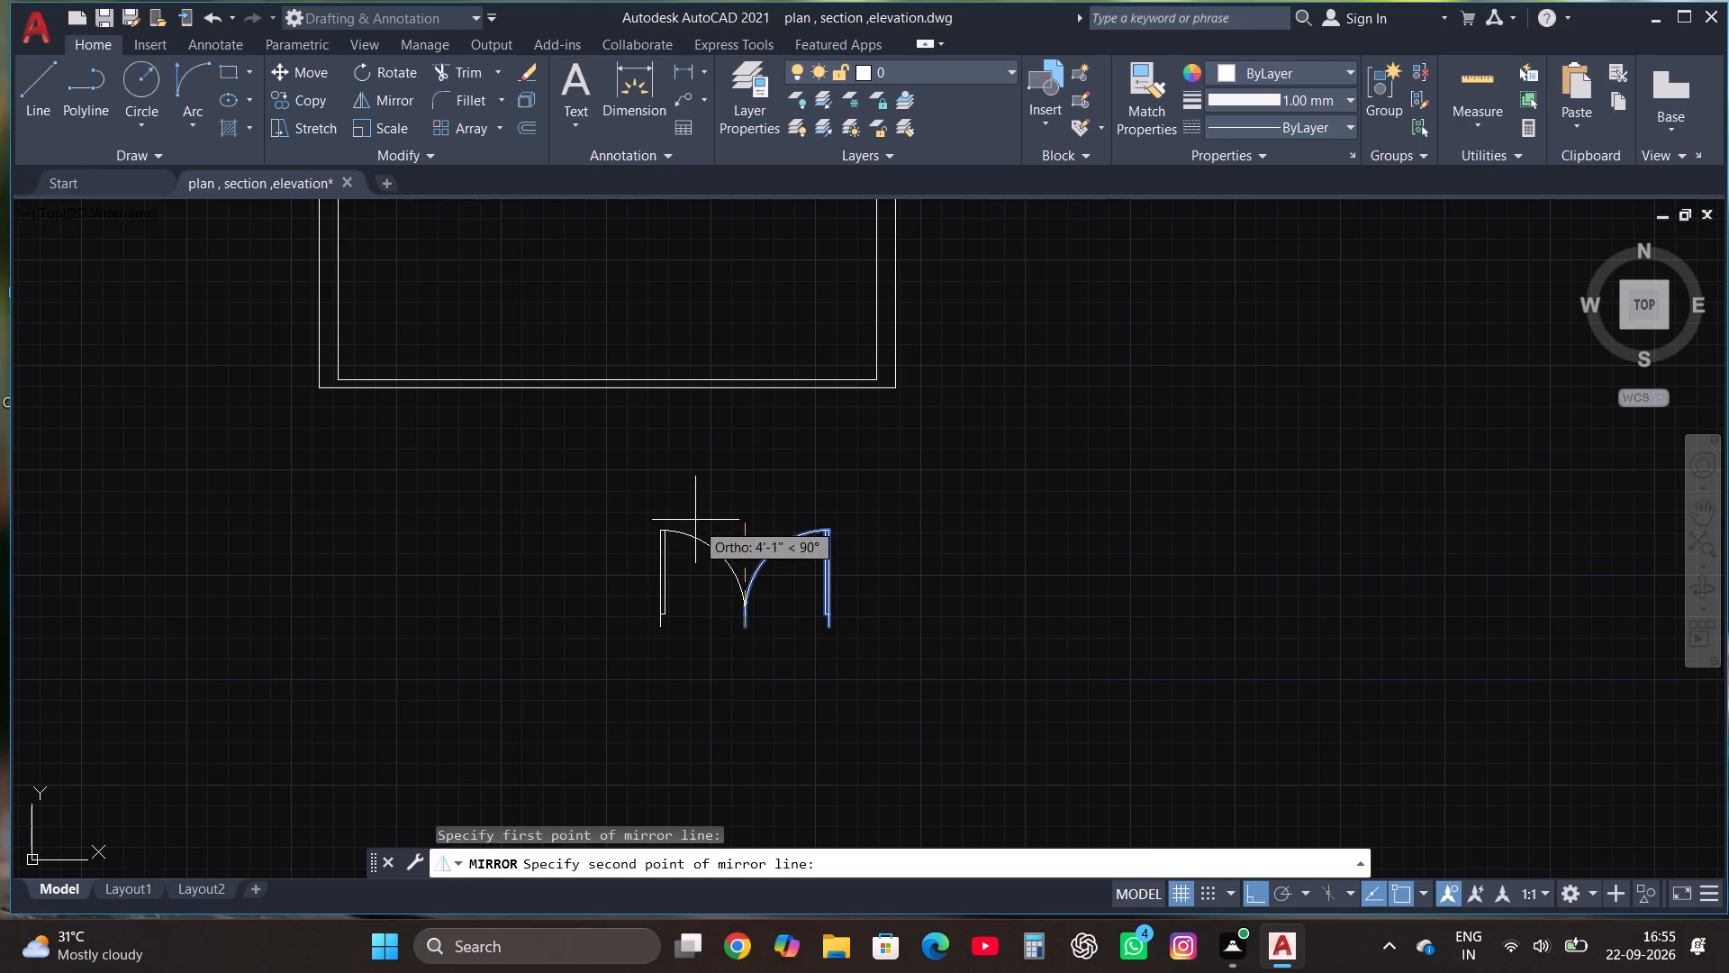
pyautogui.click(695, 501)
pyautogui.moveTo(747, 580); pyautogui.dragTo(695, 501)
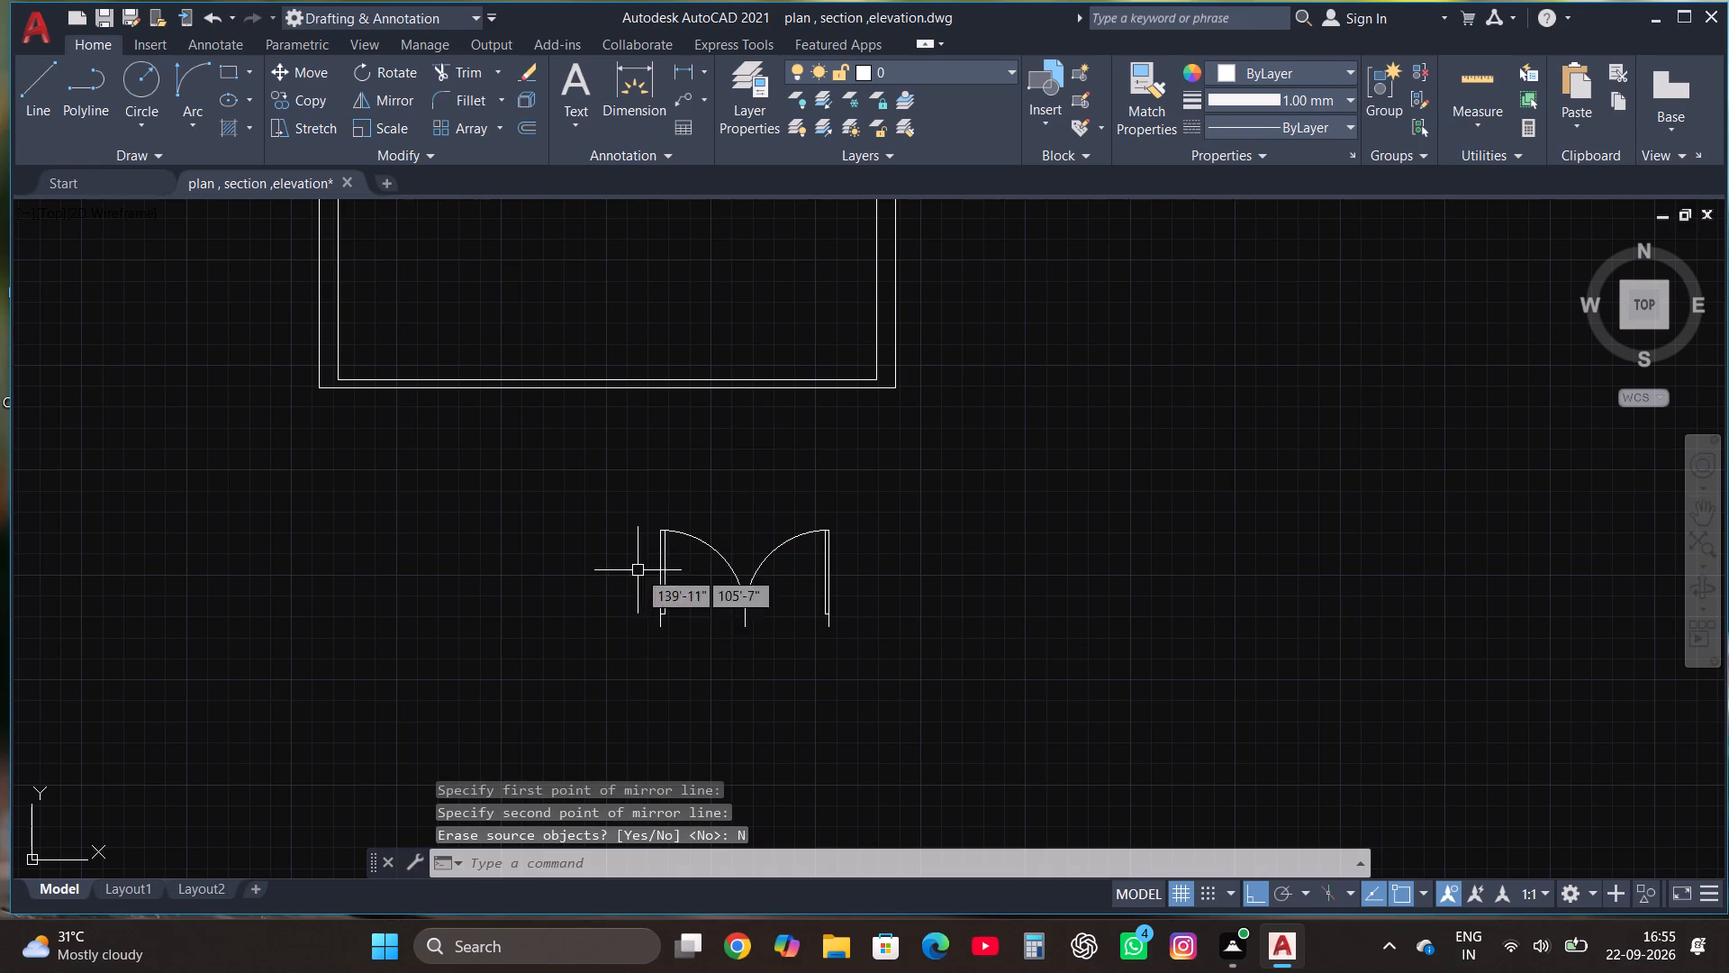
# Scale both leaves of the double door down together from the base of the west leaf.
pyautogui.scroll(-2, 587, 654)
pyautogui.scroll(1, 587, 651)
pyautogui.click(584, 649)
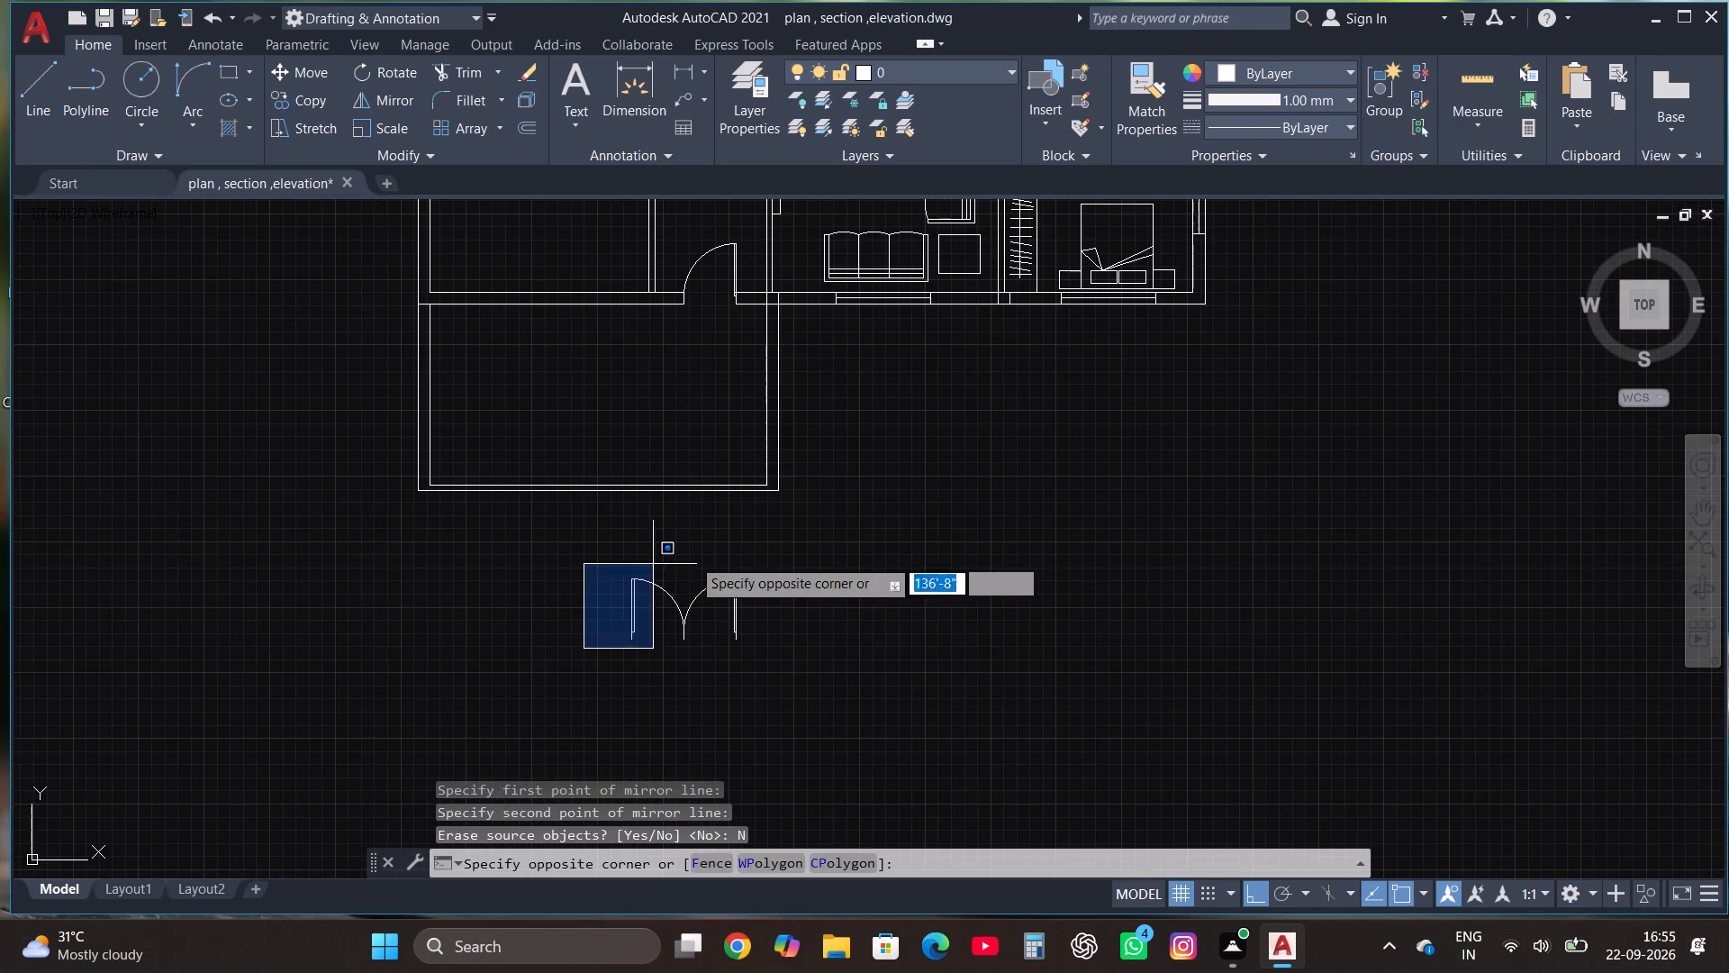
pyautogui.click(722, 559)
pyautogui.click(542, 650)
pyautogui.click(785, 571)
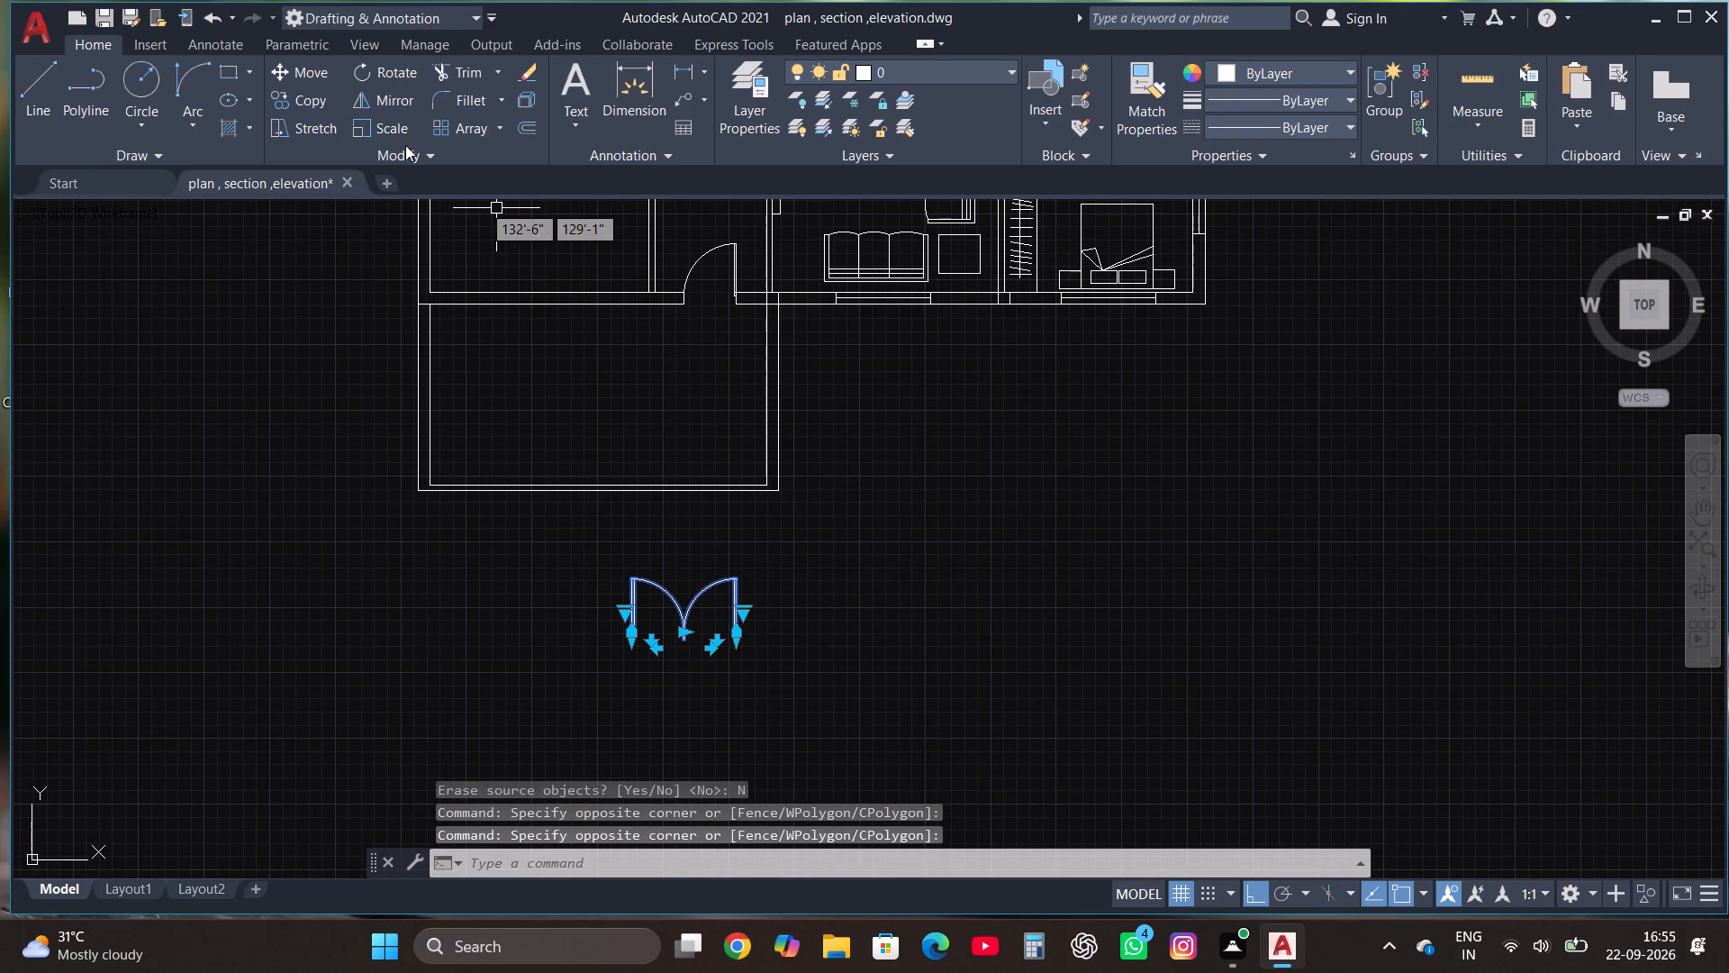
pyautogui.click(381, 135)
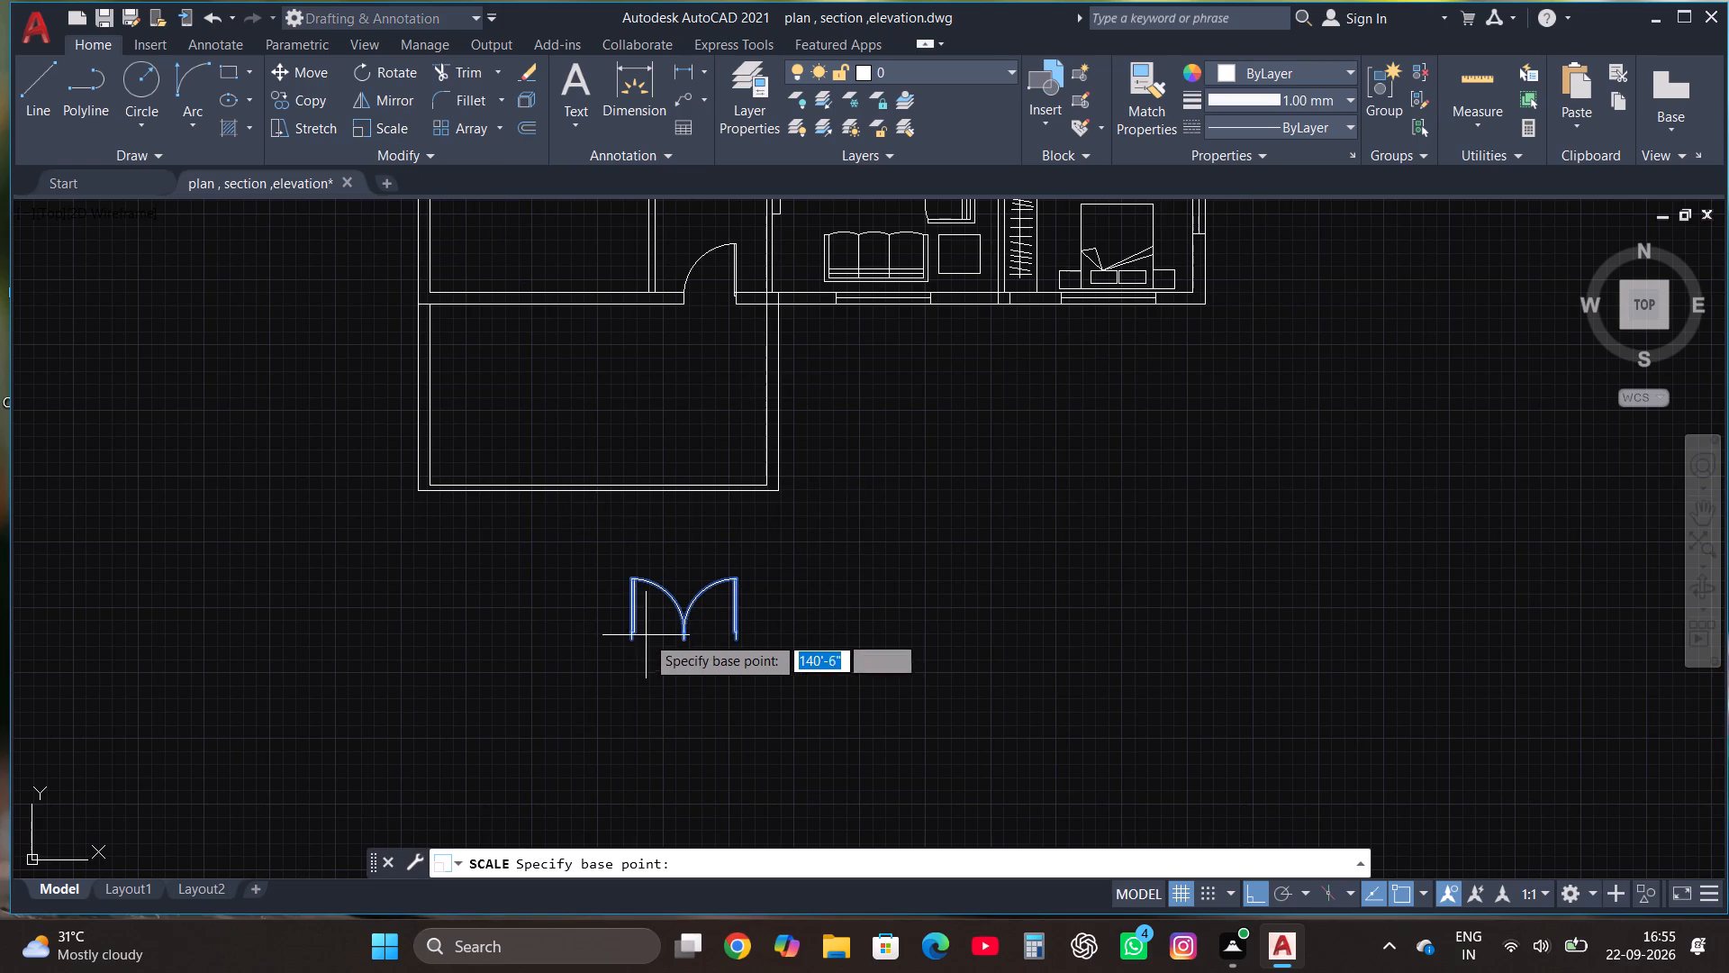
pyautogui.click(636, 644)
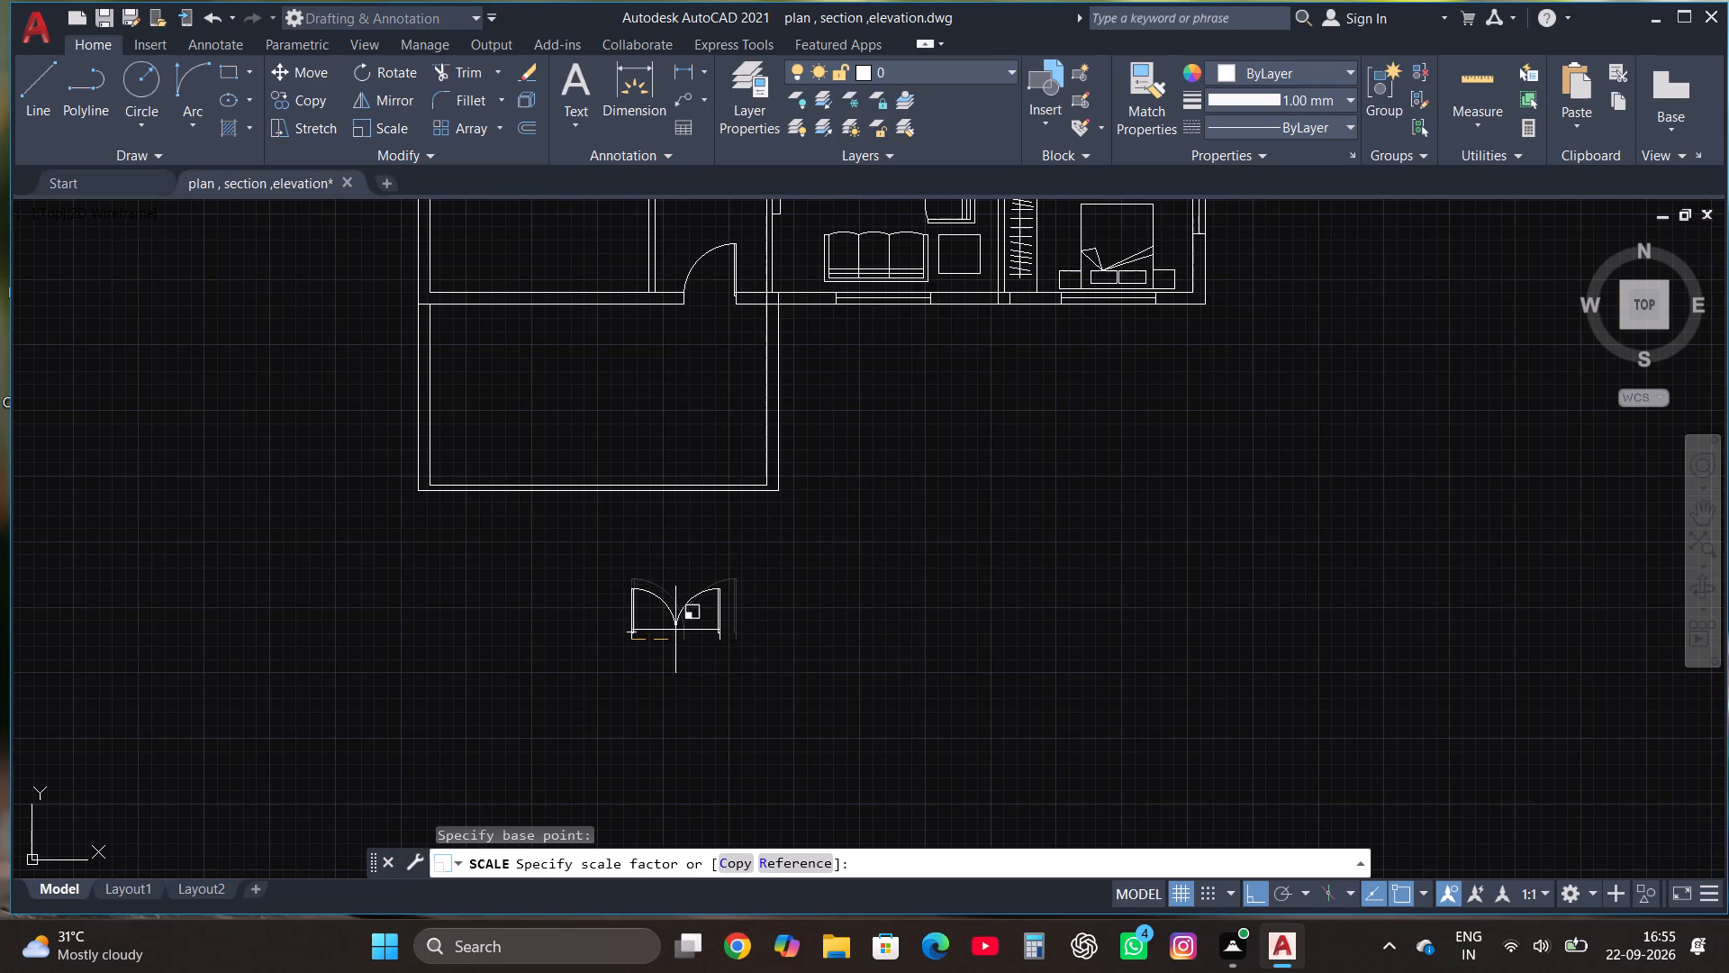
pyautogui.click(663, 632)
# Move the double door onto the extension's south wall, near its southeast corner, with Ortho off.
pyautogui.click(587, 650)
pyautogui.click(751, 538)
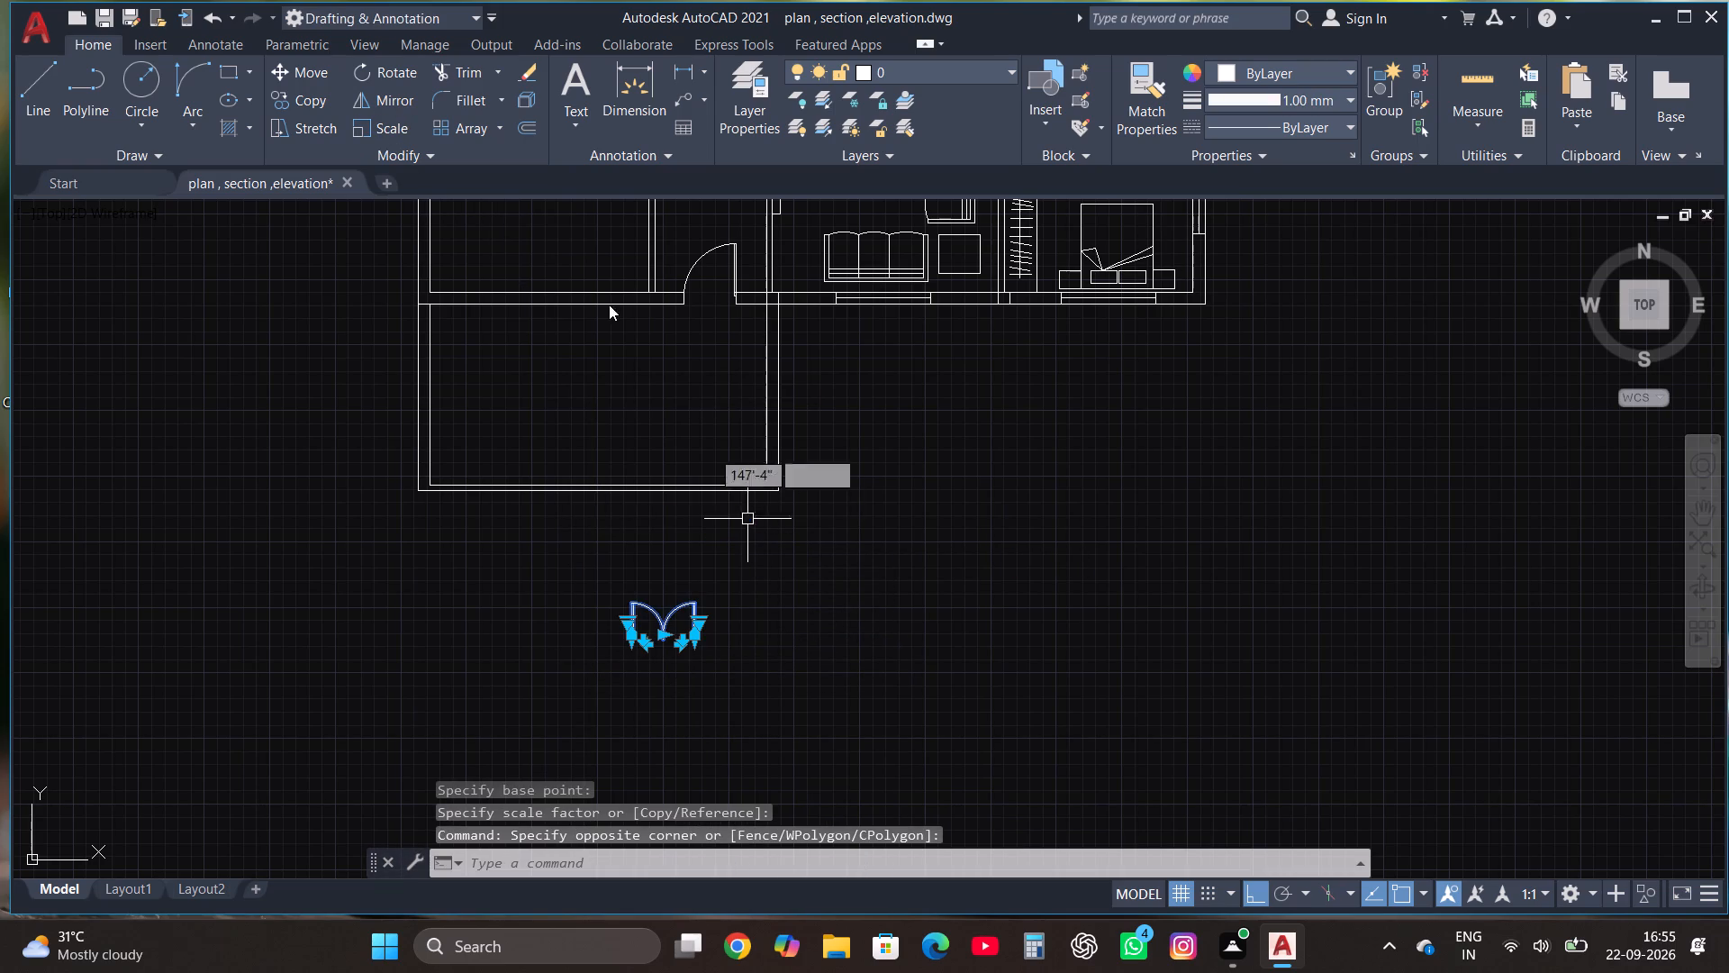
pyautogui.click(313, 72)
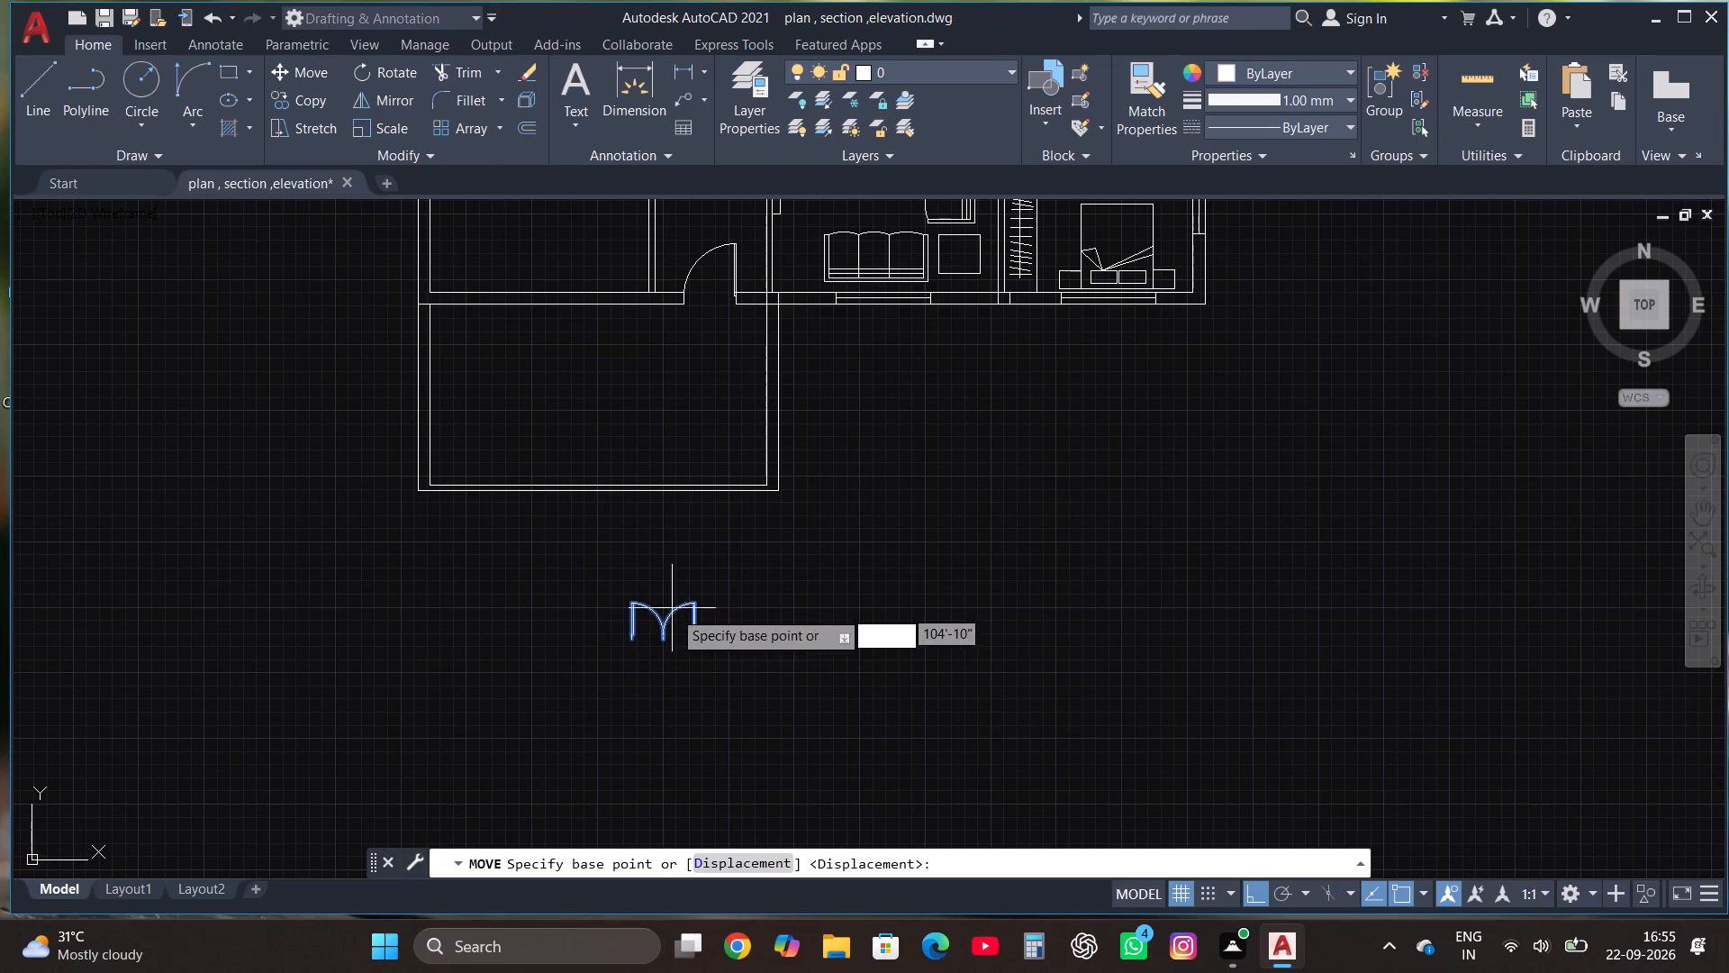
pyautogui.click(696, 645)
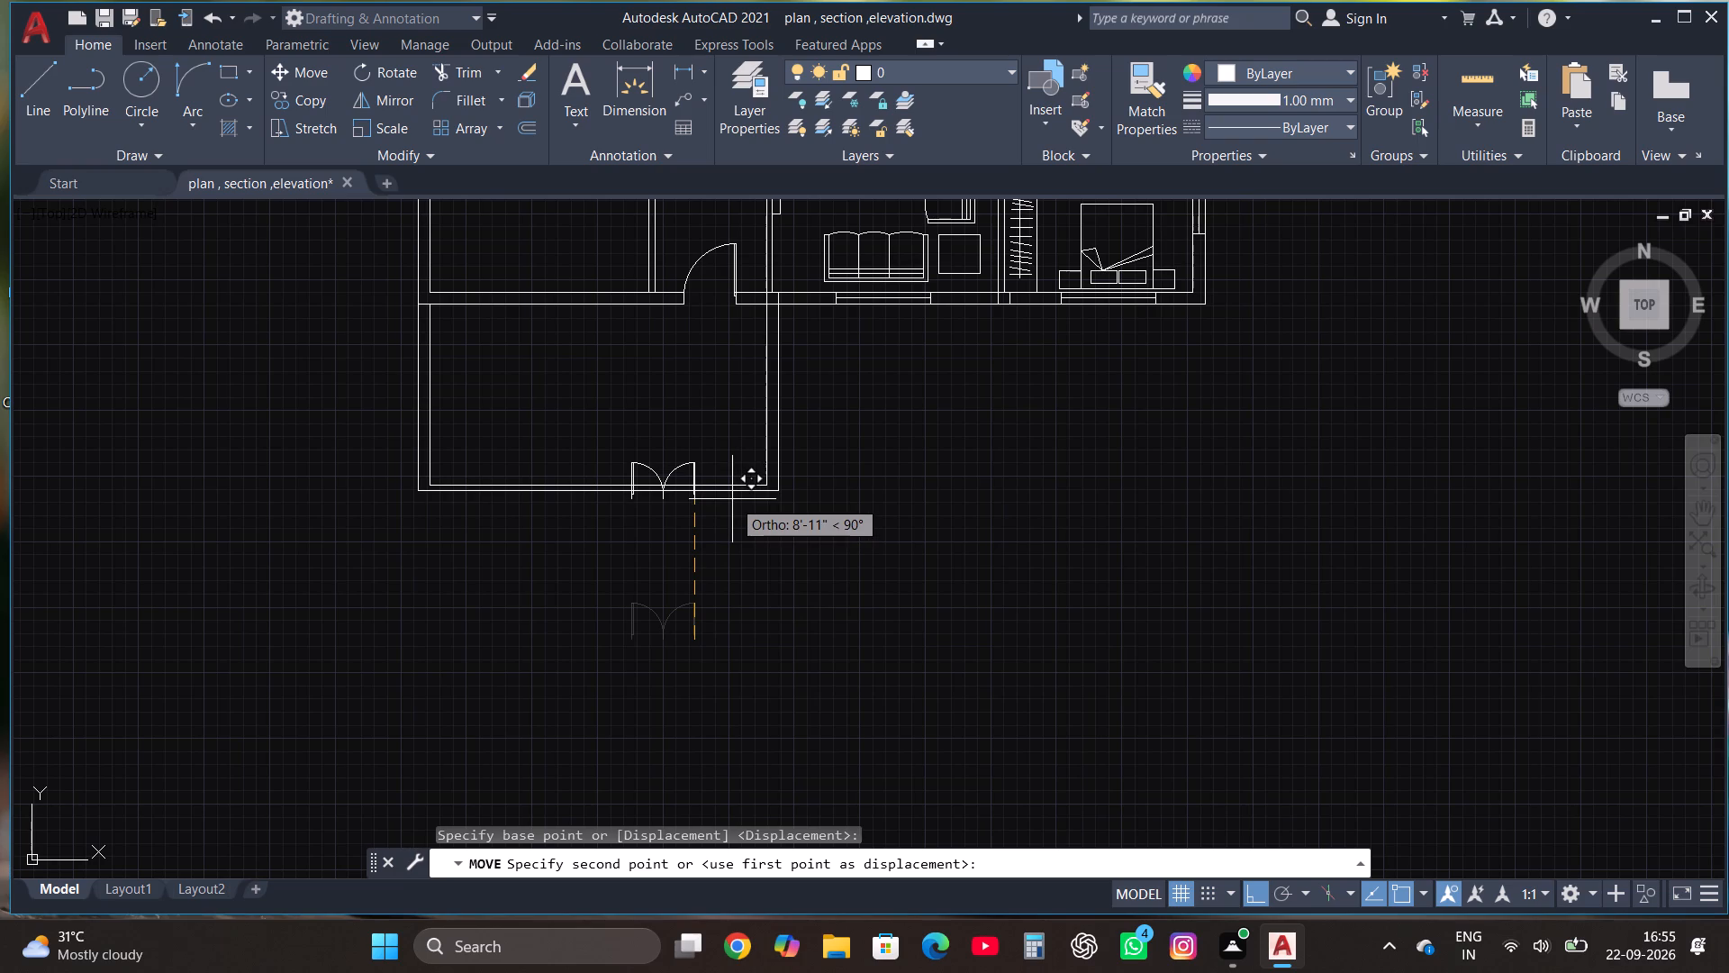
pyautogui.press('F8')
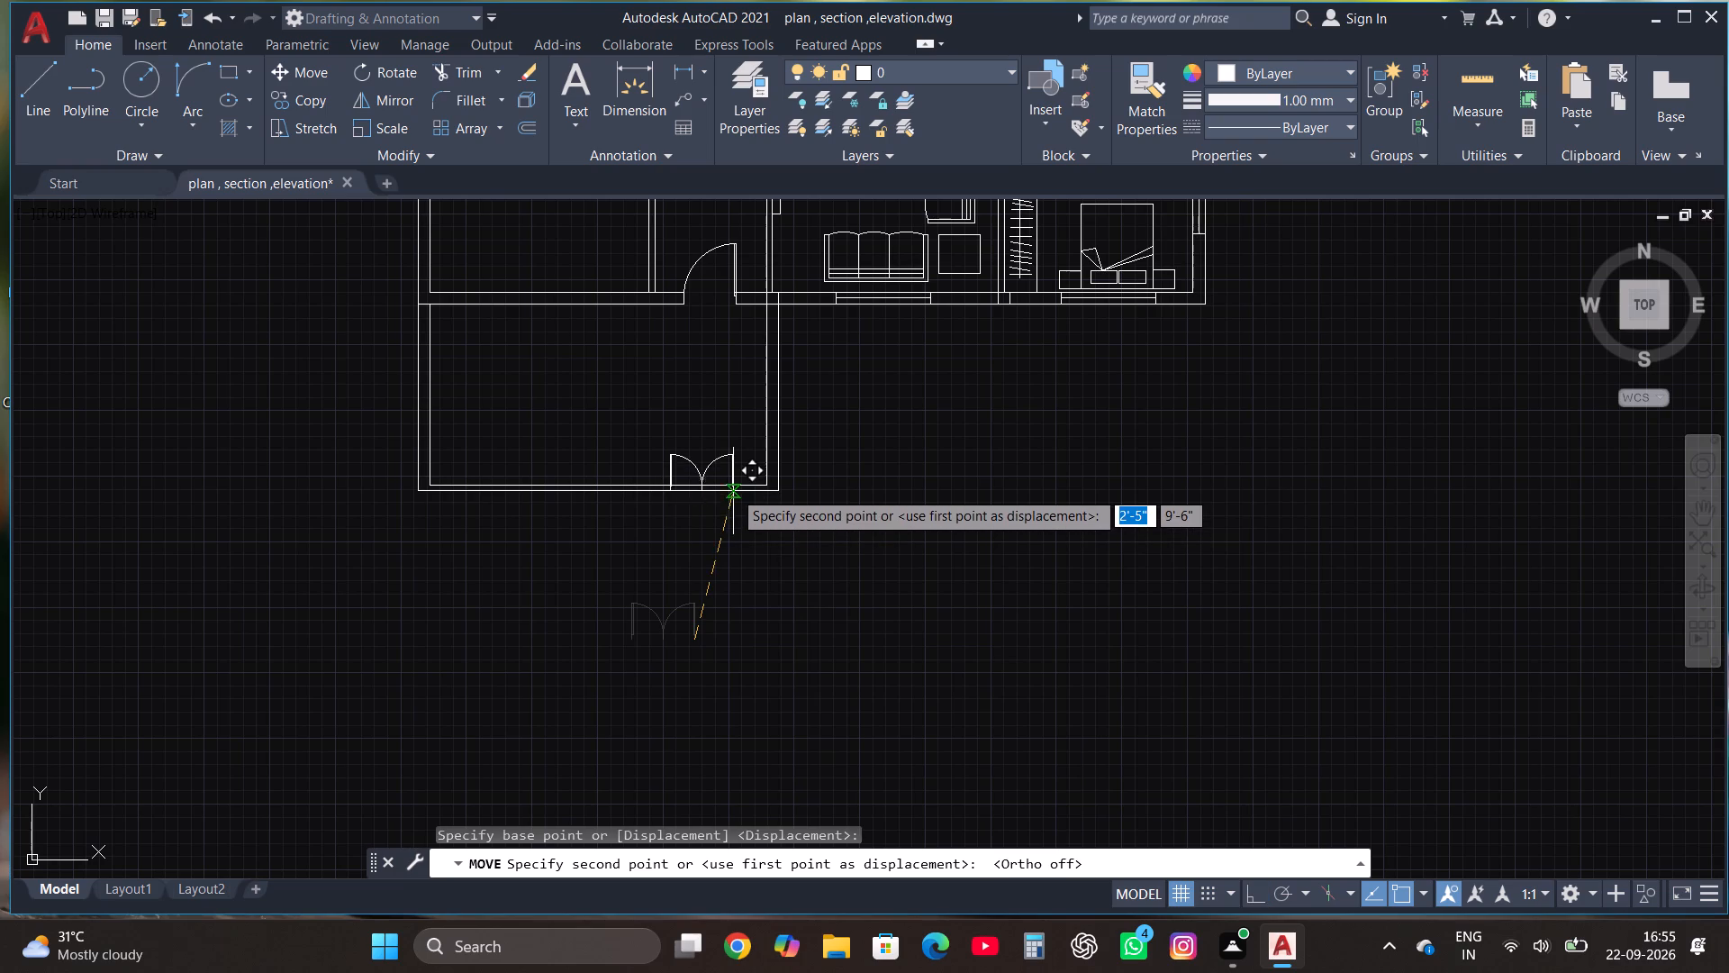
pyautogui.scroll(2, 735, 490)
pyautogui.click(764, 486)
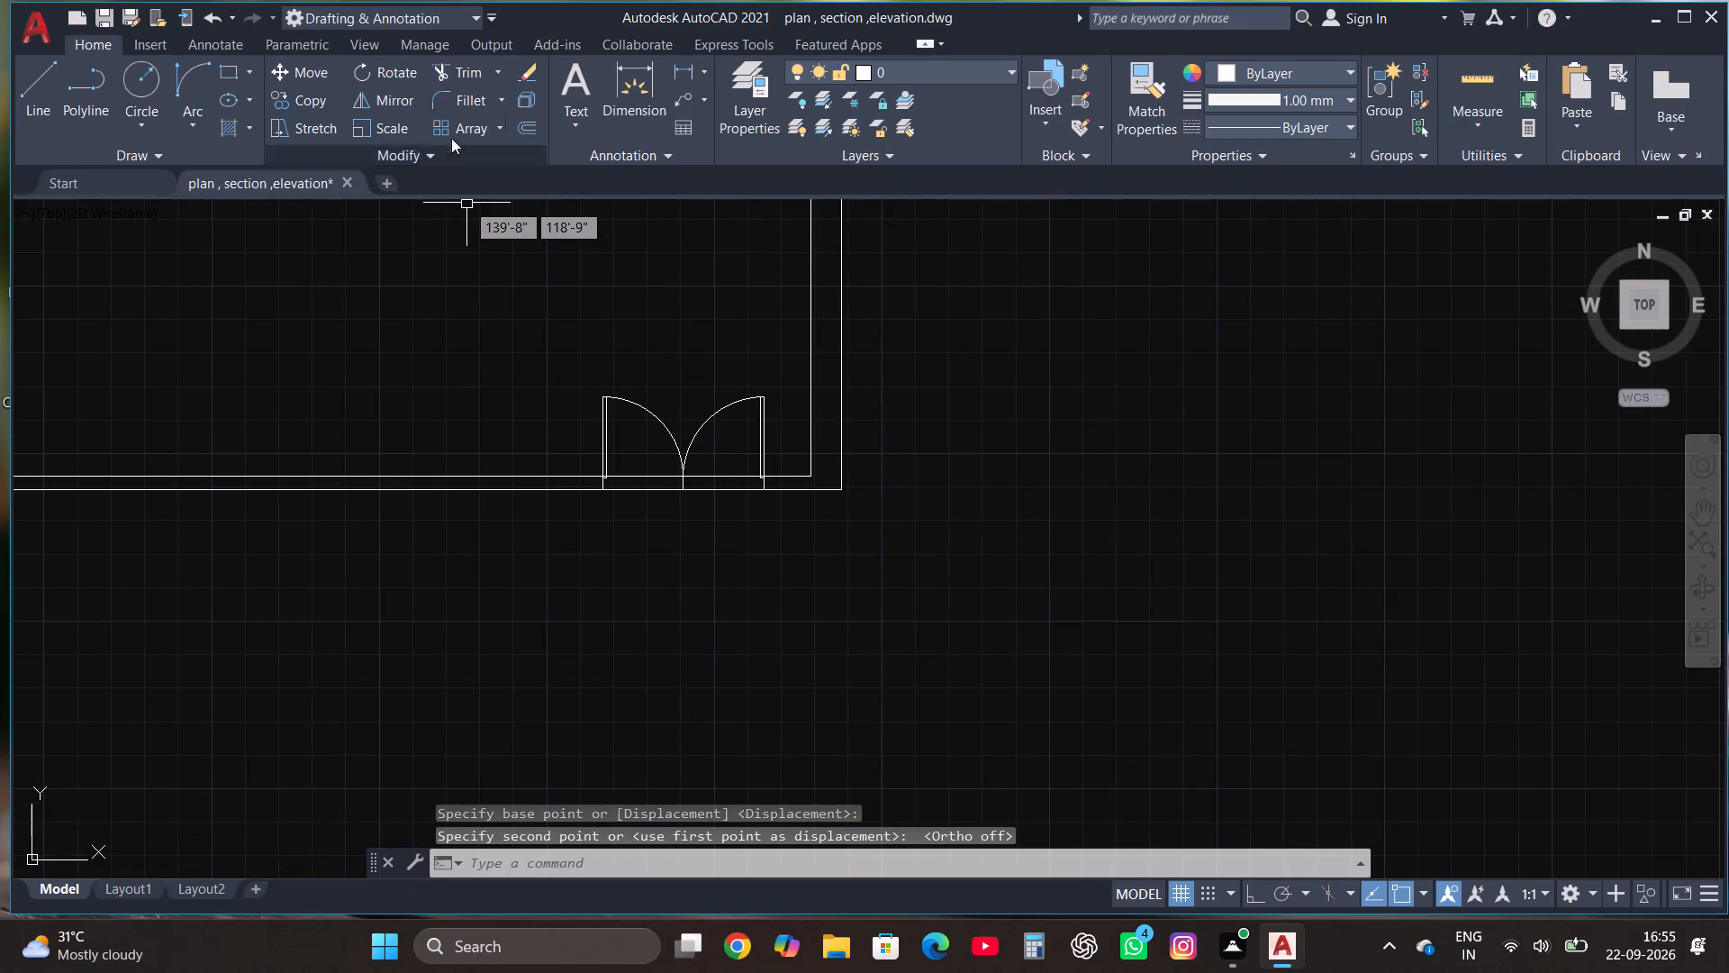
# Trim the extension's two south wall lines between the double door's jambs to open the doorway.
pyautogui.click(470, 66)
pyautogui.click(644, 476)
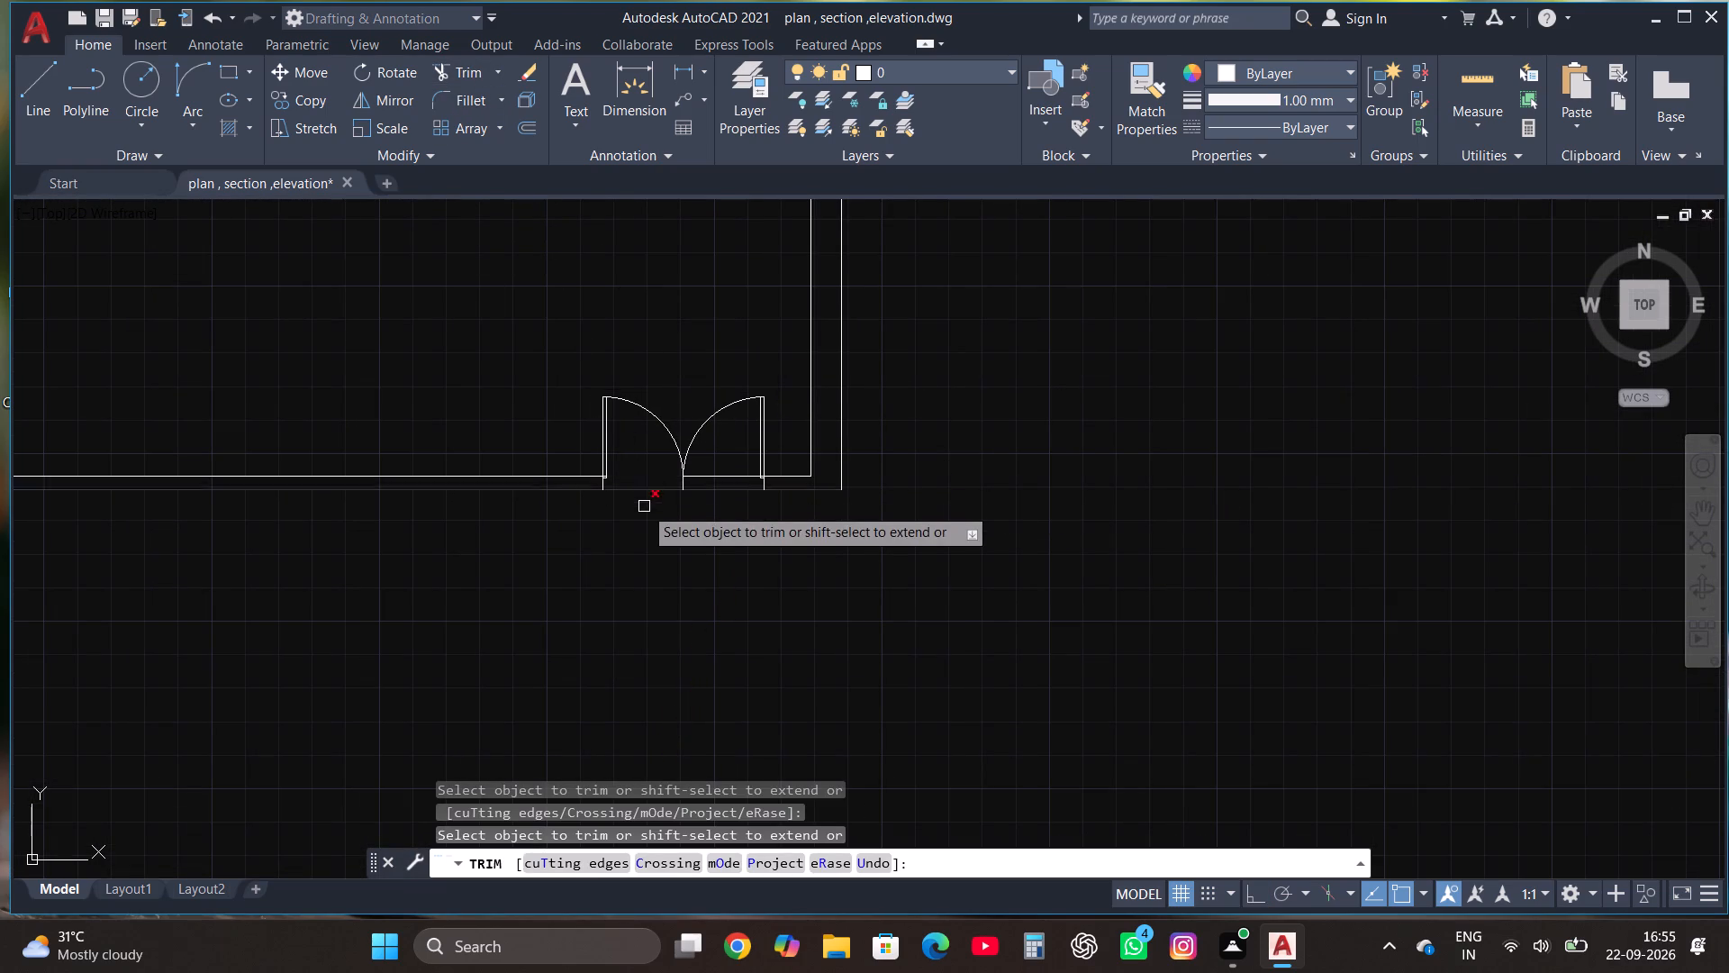
pyautogui.click(640, 488)
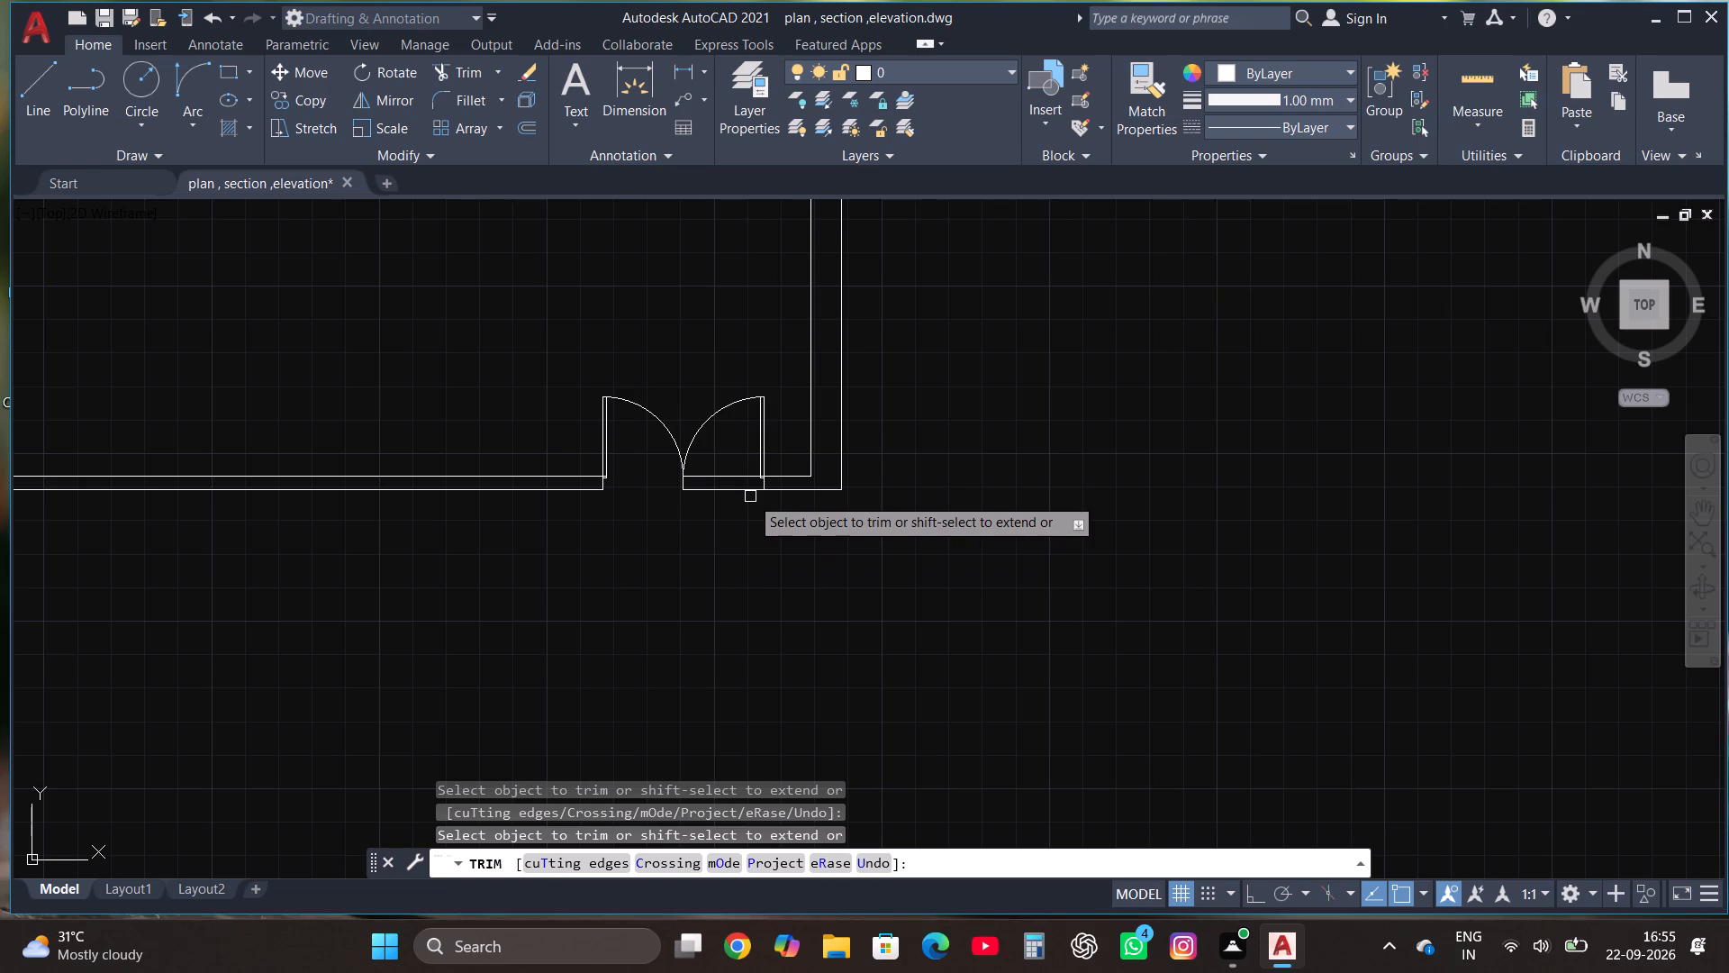
pyautogui.click(732, 475)
pyautogui.click(736, 545)
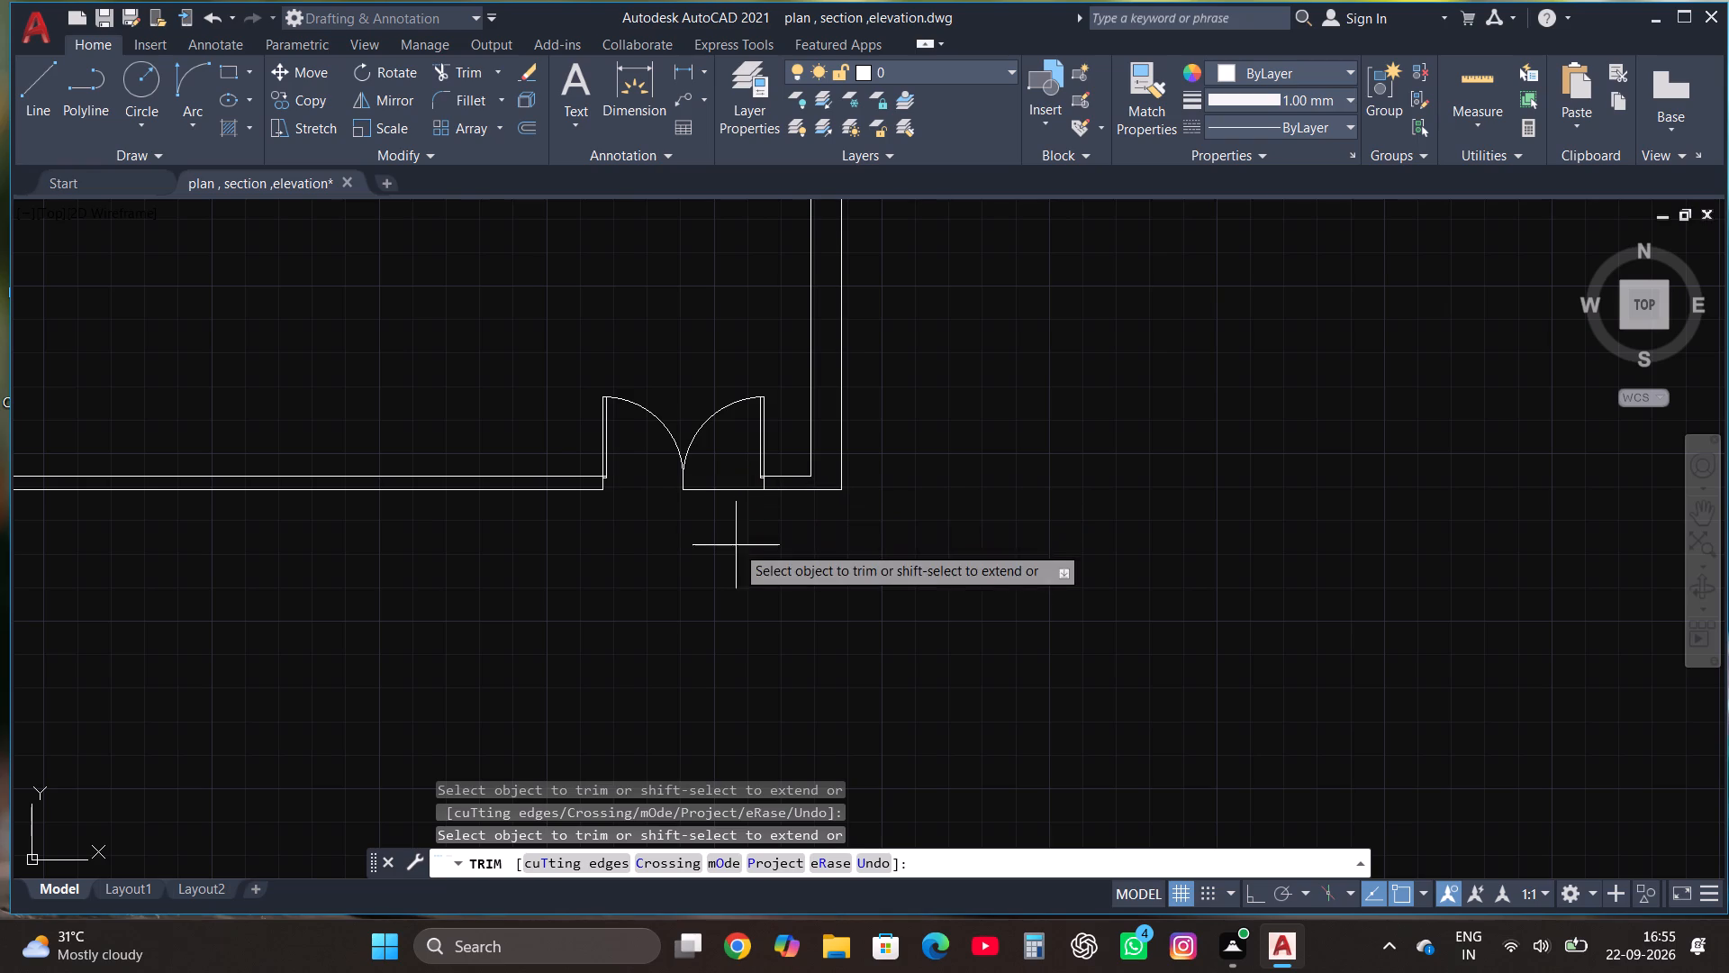
pyautogui.click(736, 545)
pyautogui.click(729, 456)
pyautogui.scroll(-1, 693, 688)
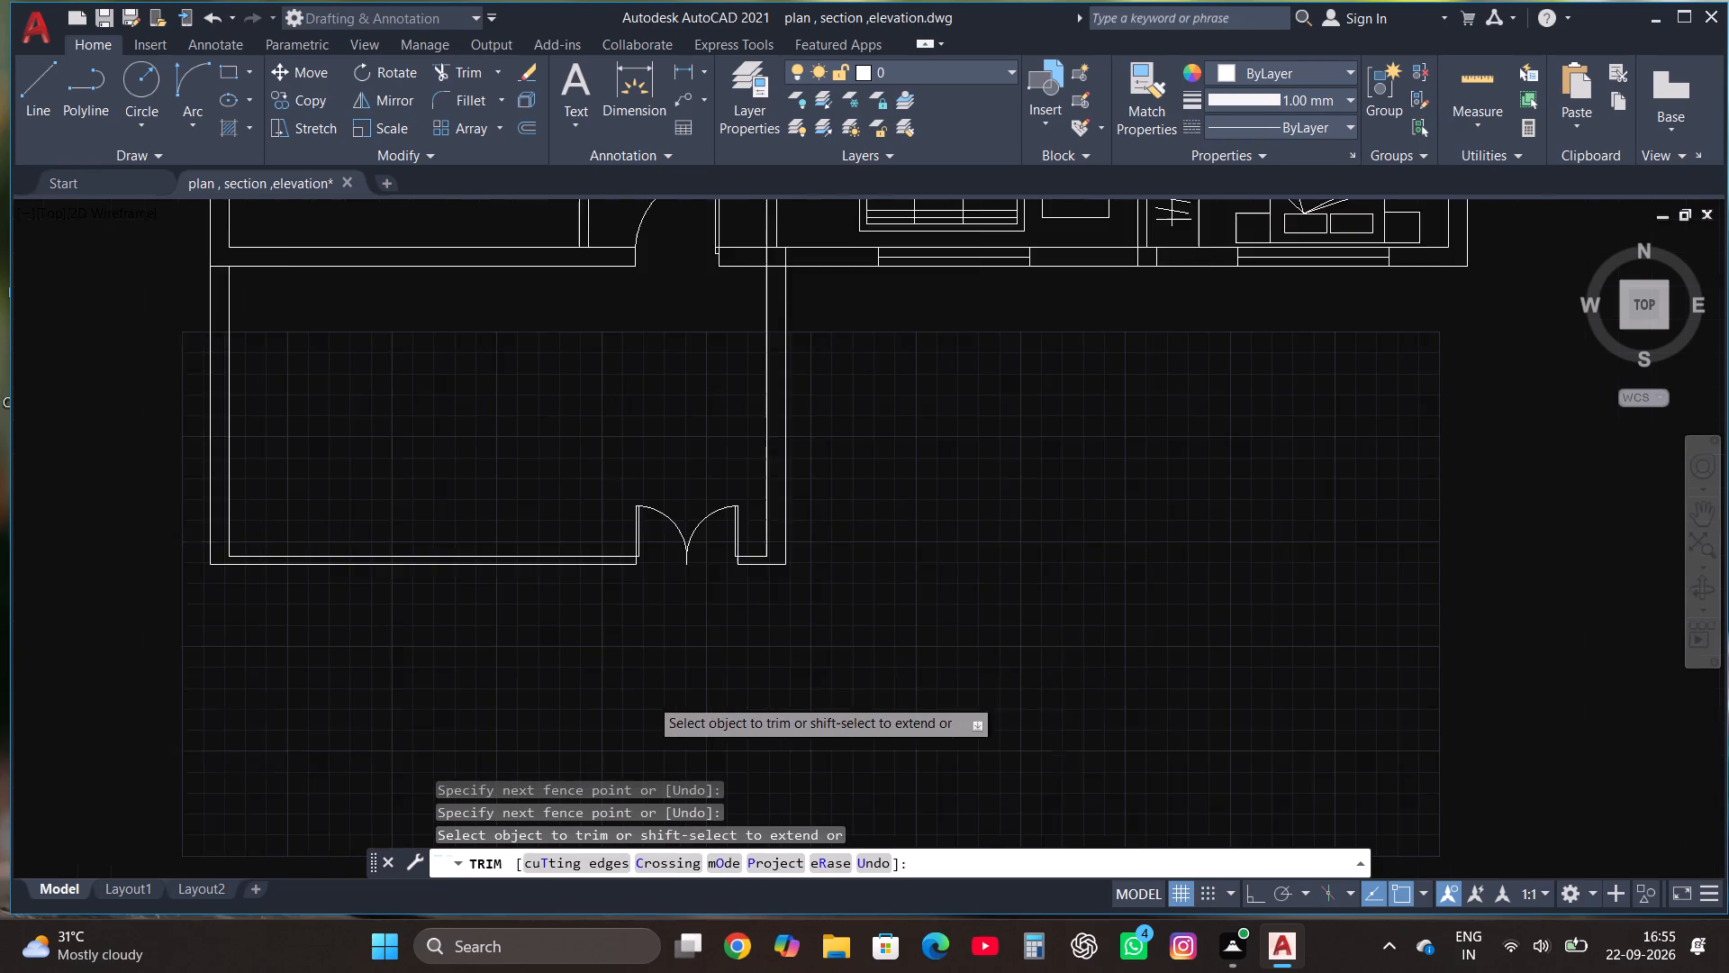
pyautogui.scroll(-1, 726, 676)
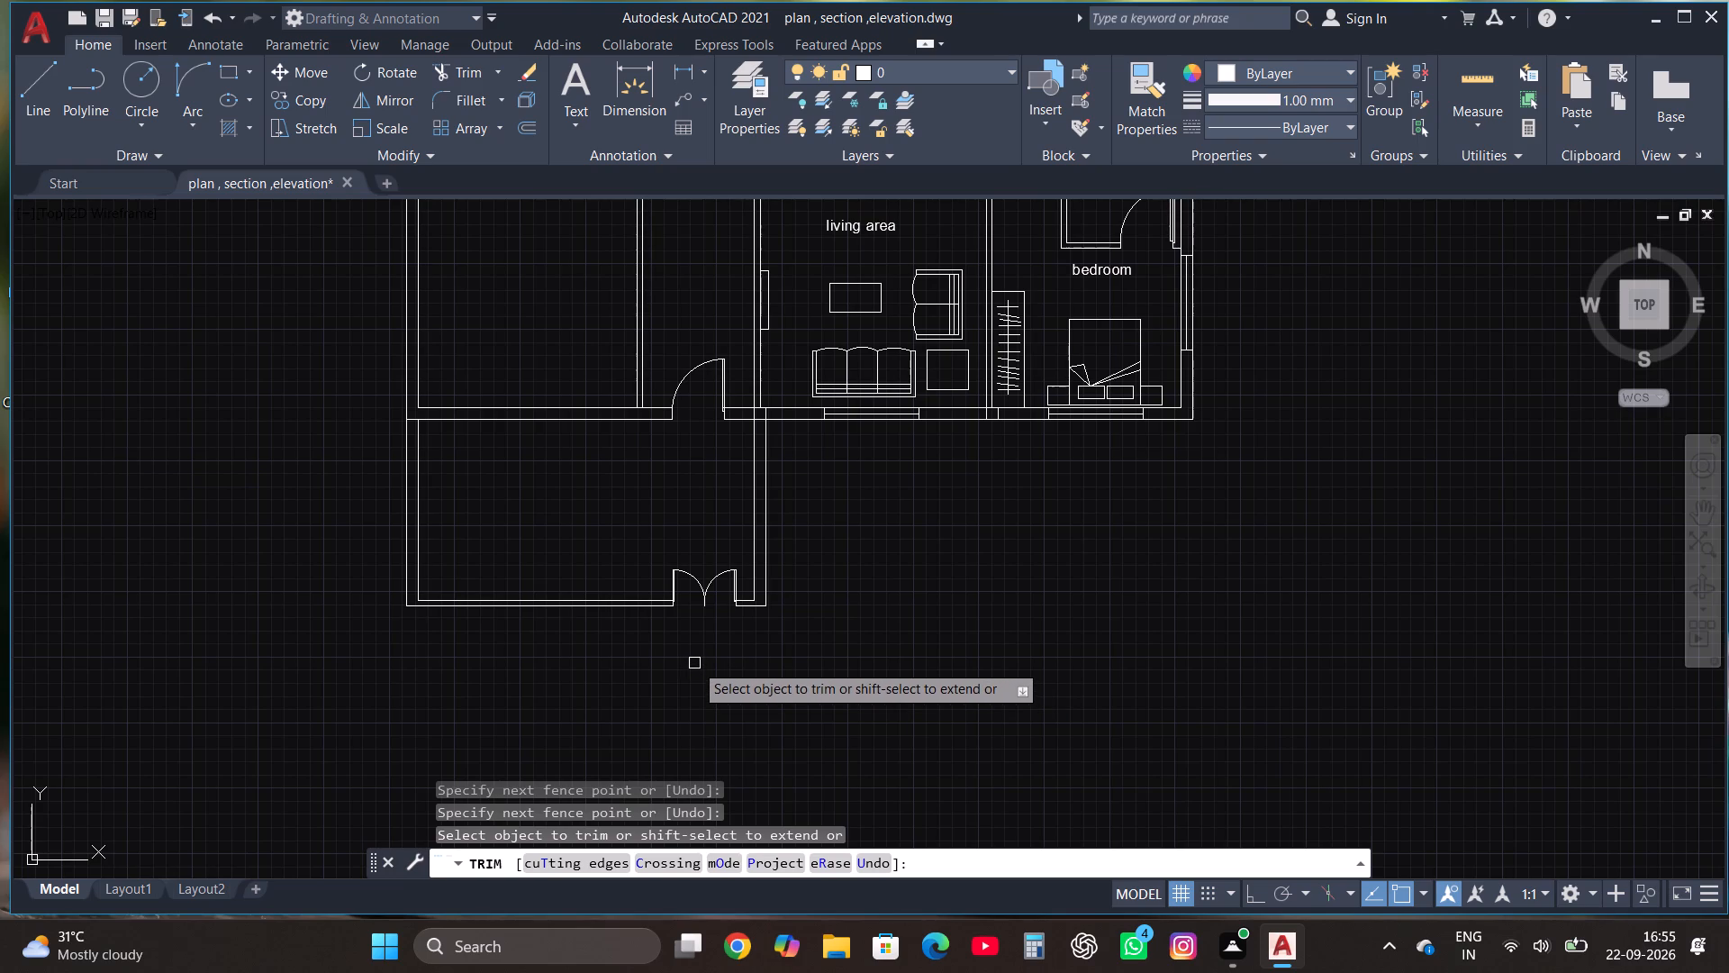
pyautogui.press('Escape')
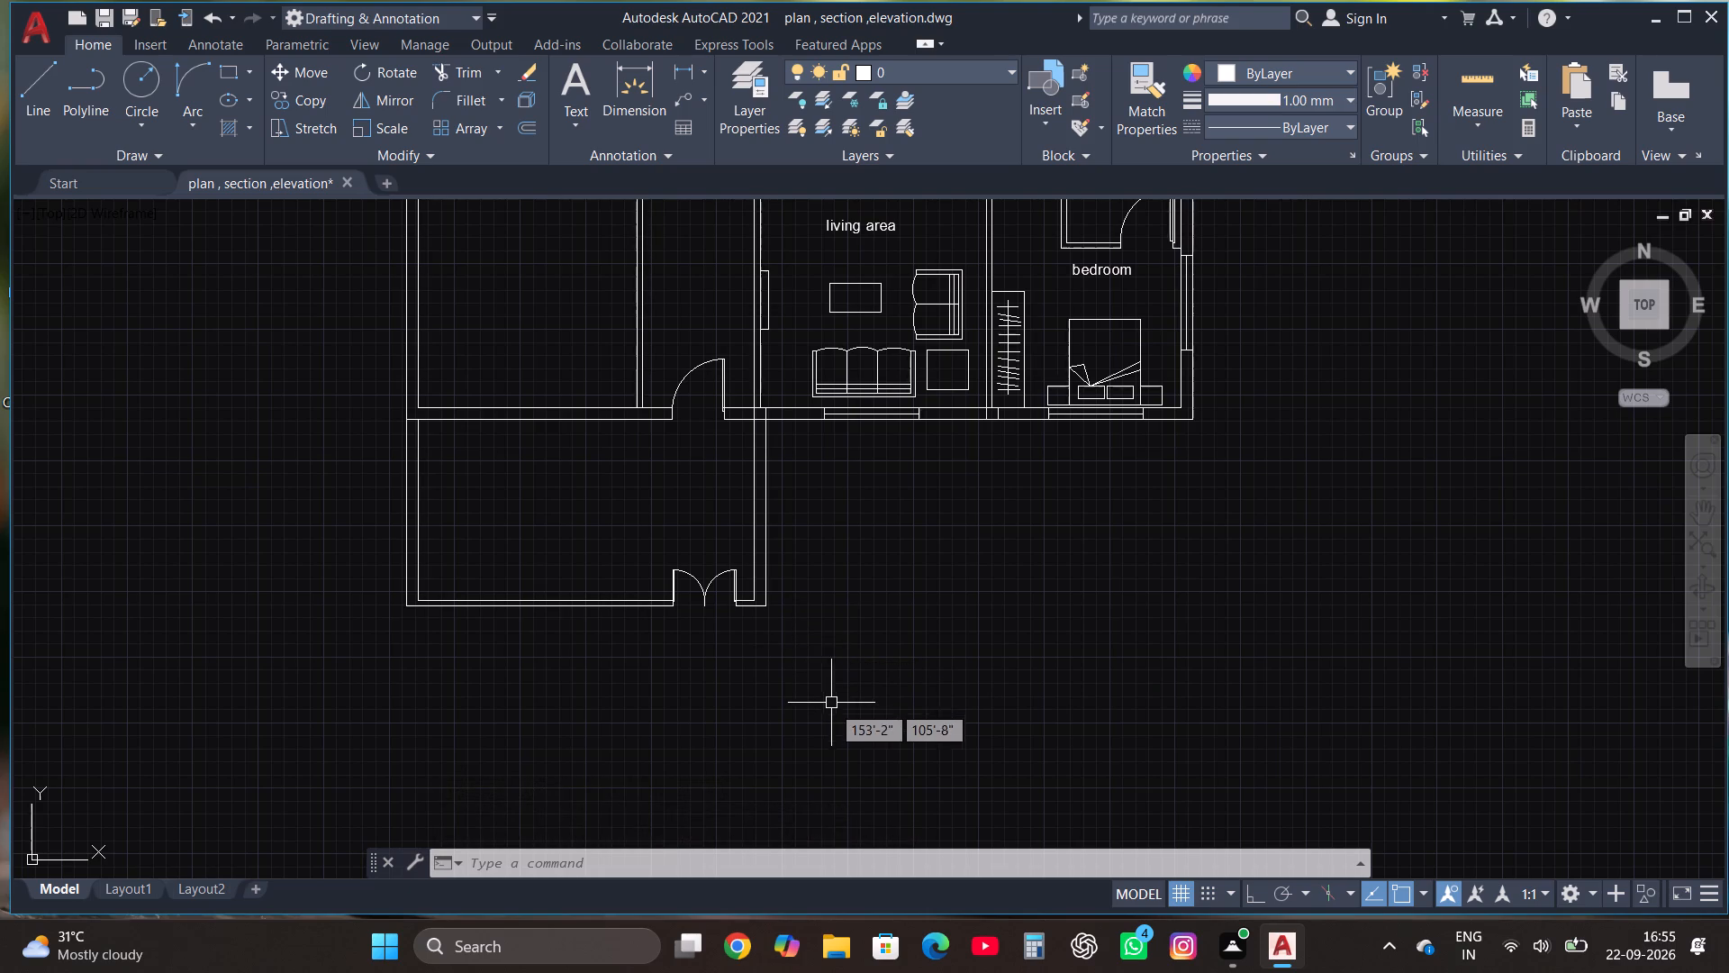
# Copy the master bedroom's door from the original plan onto the new plan's west partition wall, just north of the cross wall.
pyautogui.scroll(-2, 834, 710)
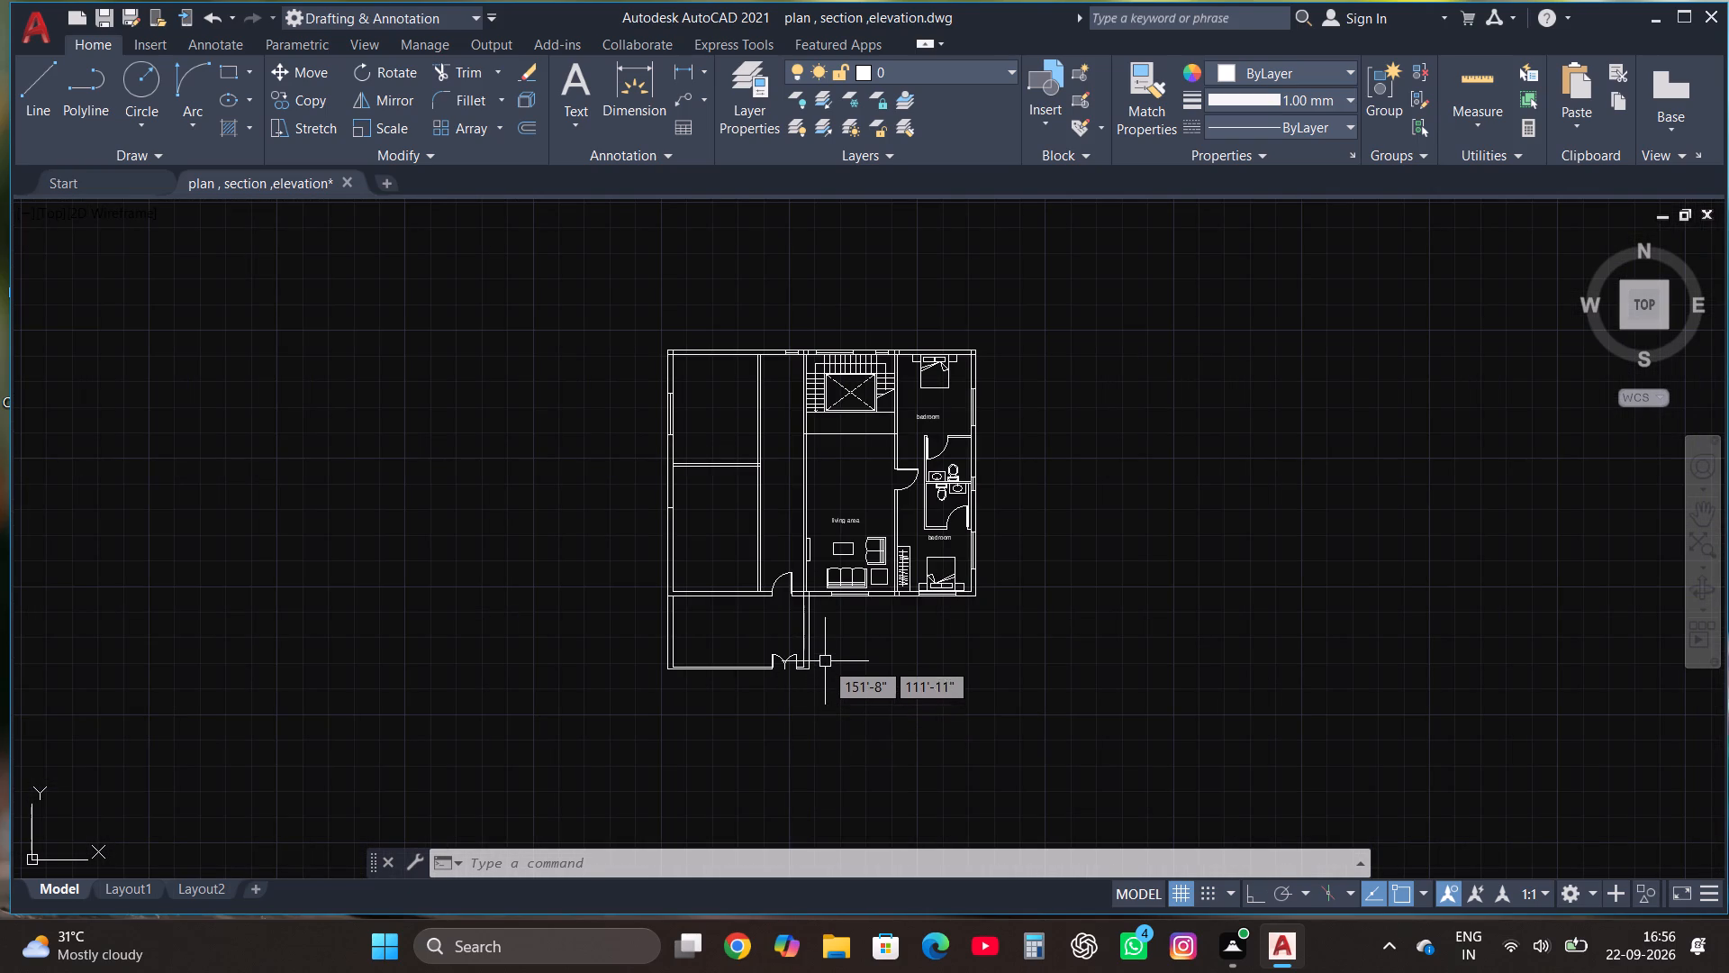
pyautogui.scroll(-2, 846, 693)
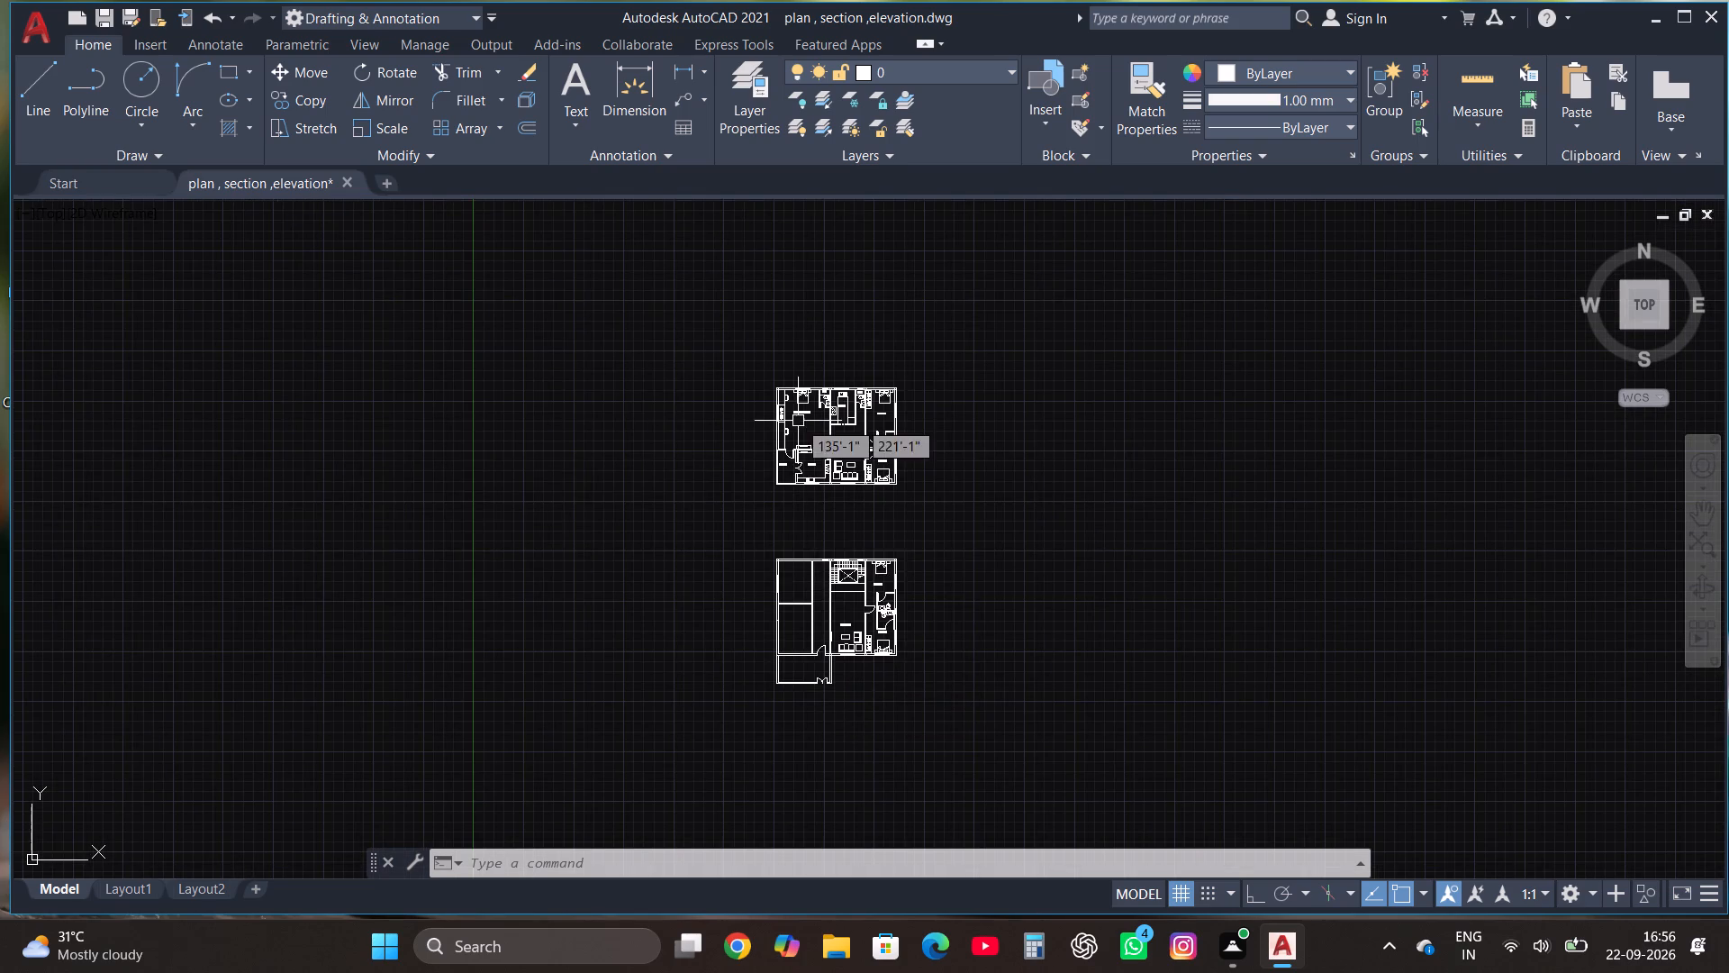
pyautogui.scroll(3, 798, 421)
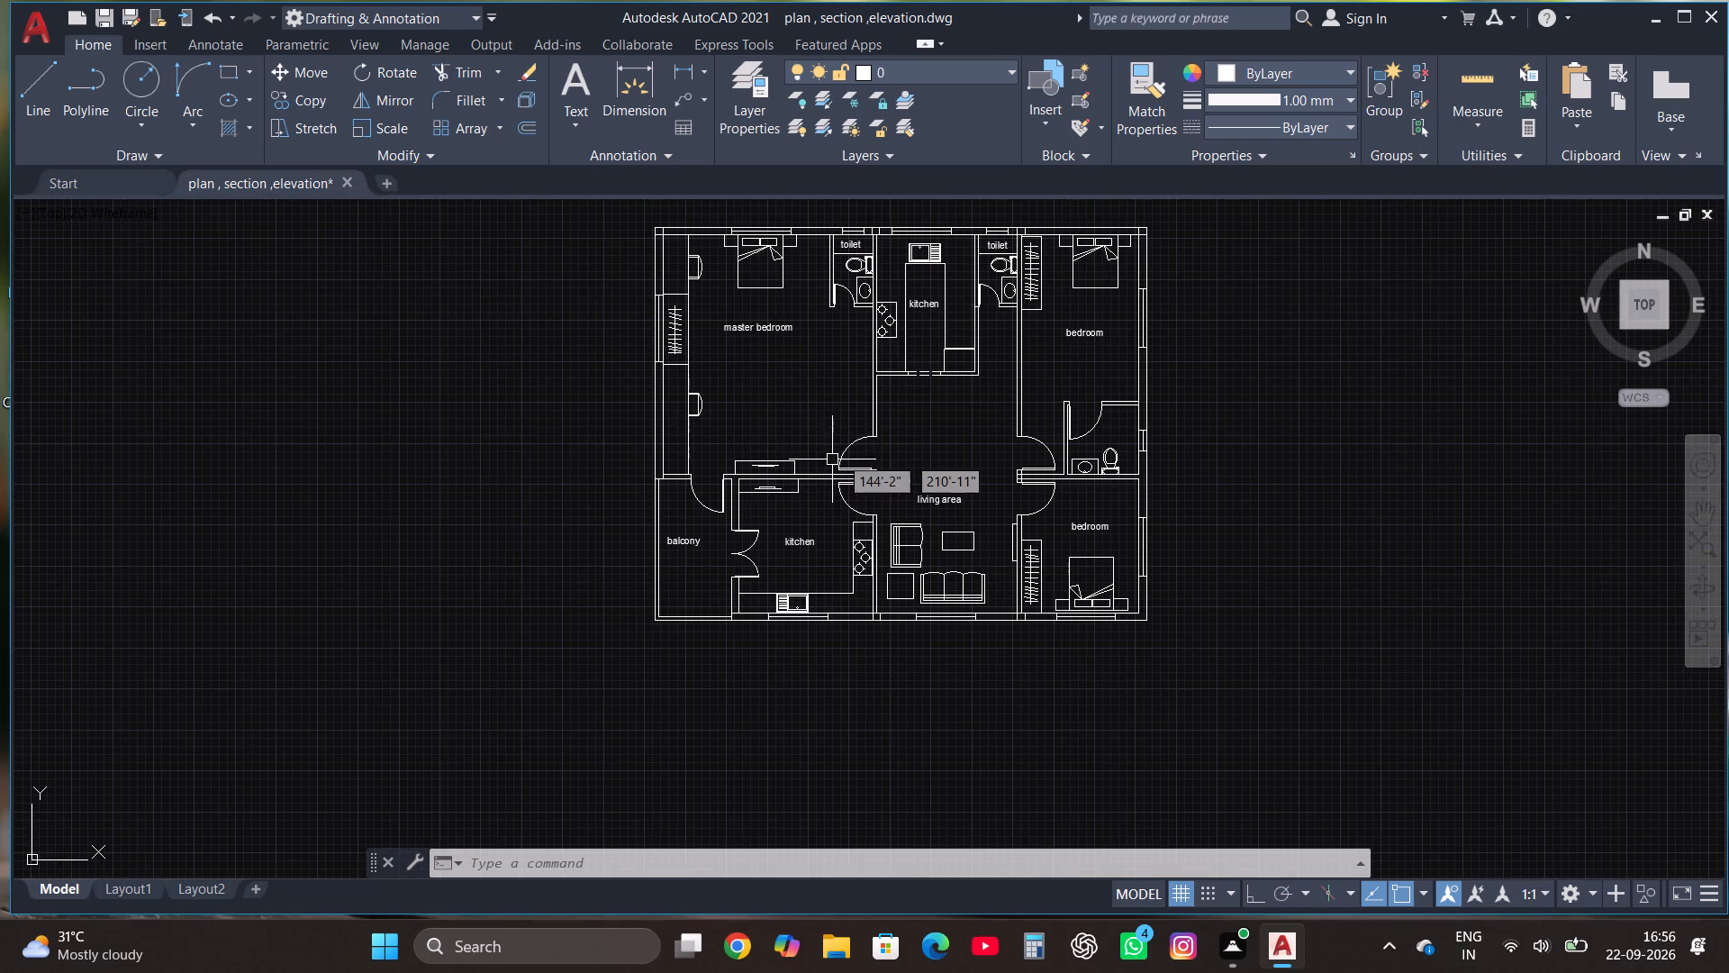
pyautogui.click(843, 453)
pyautogui.click(321, 102)
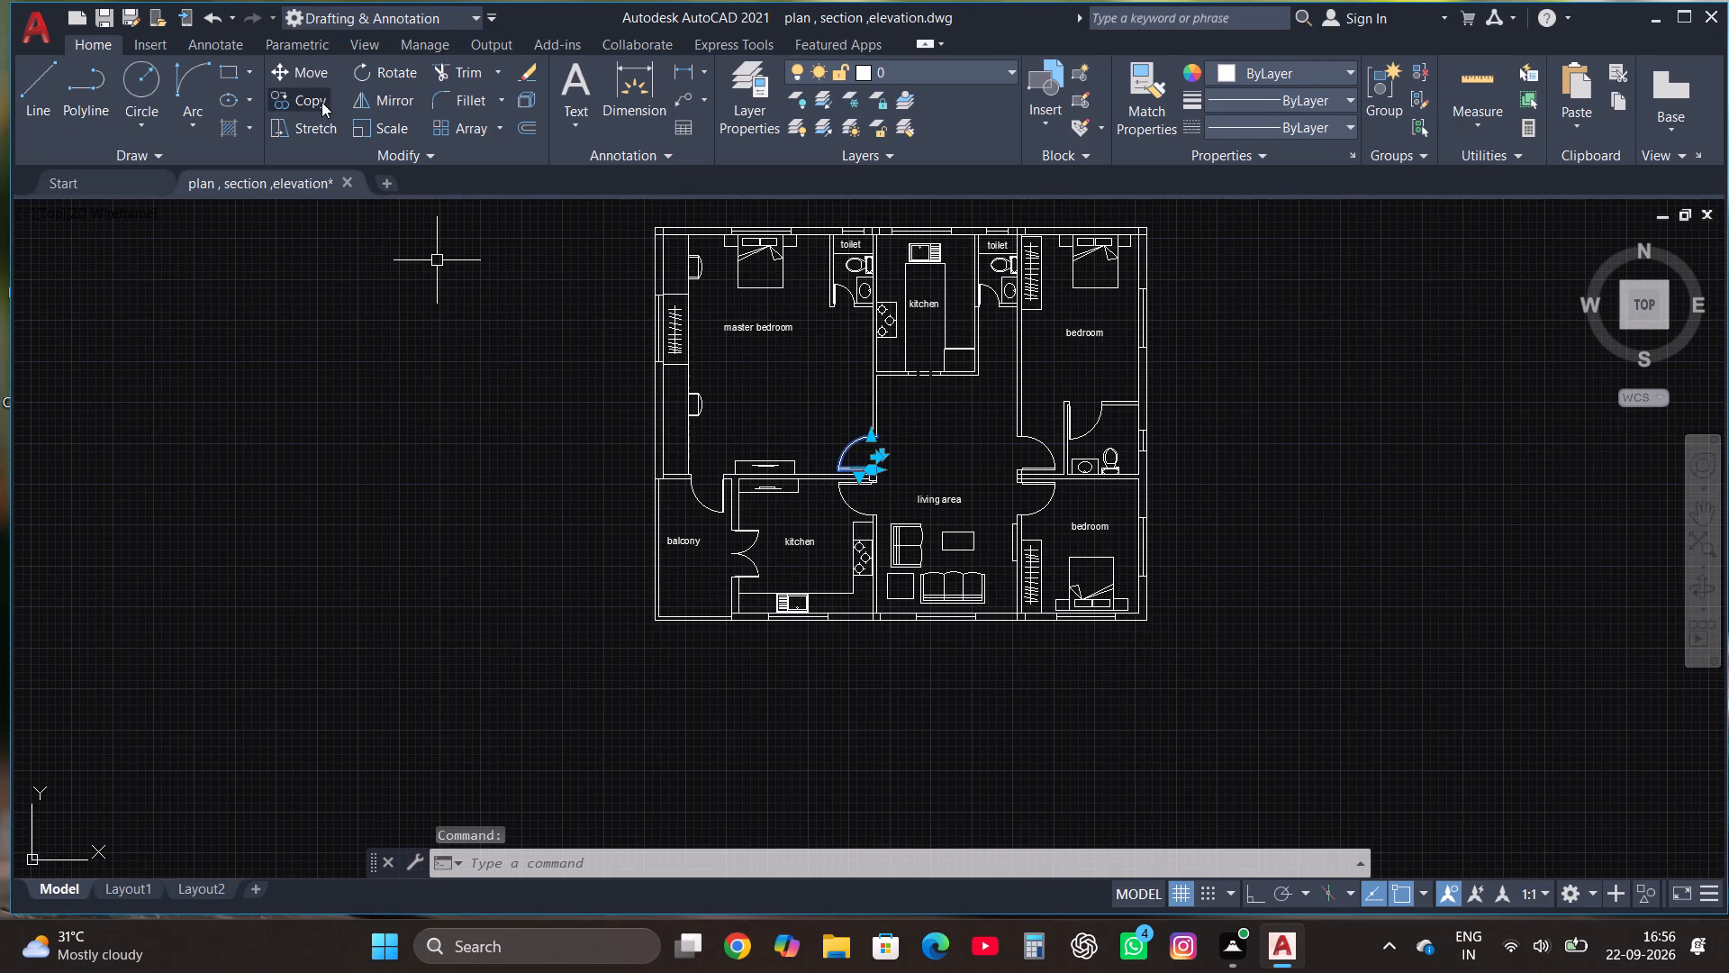
pyautogui.click(881, 472)
pyautogui.scroll(-2, 855, 362)
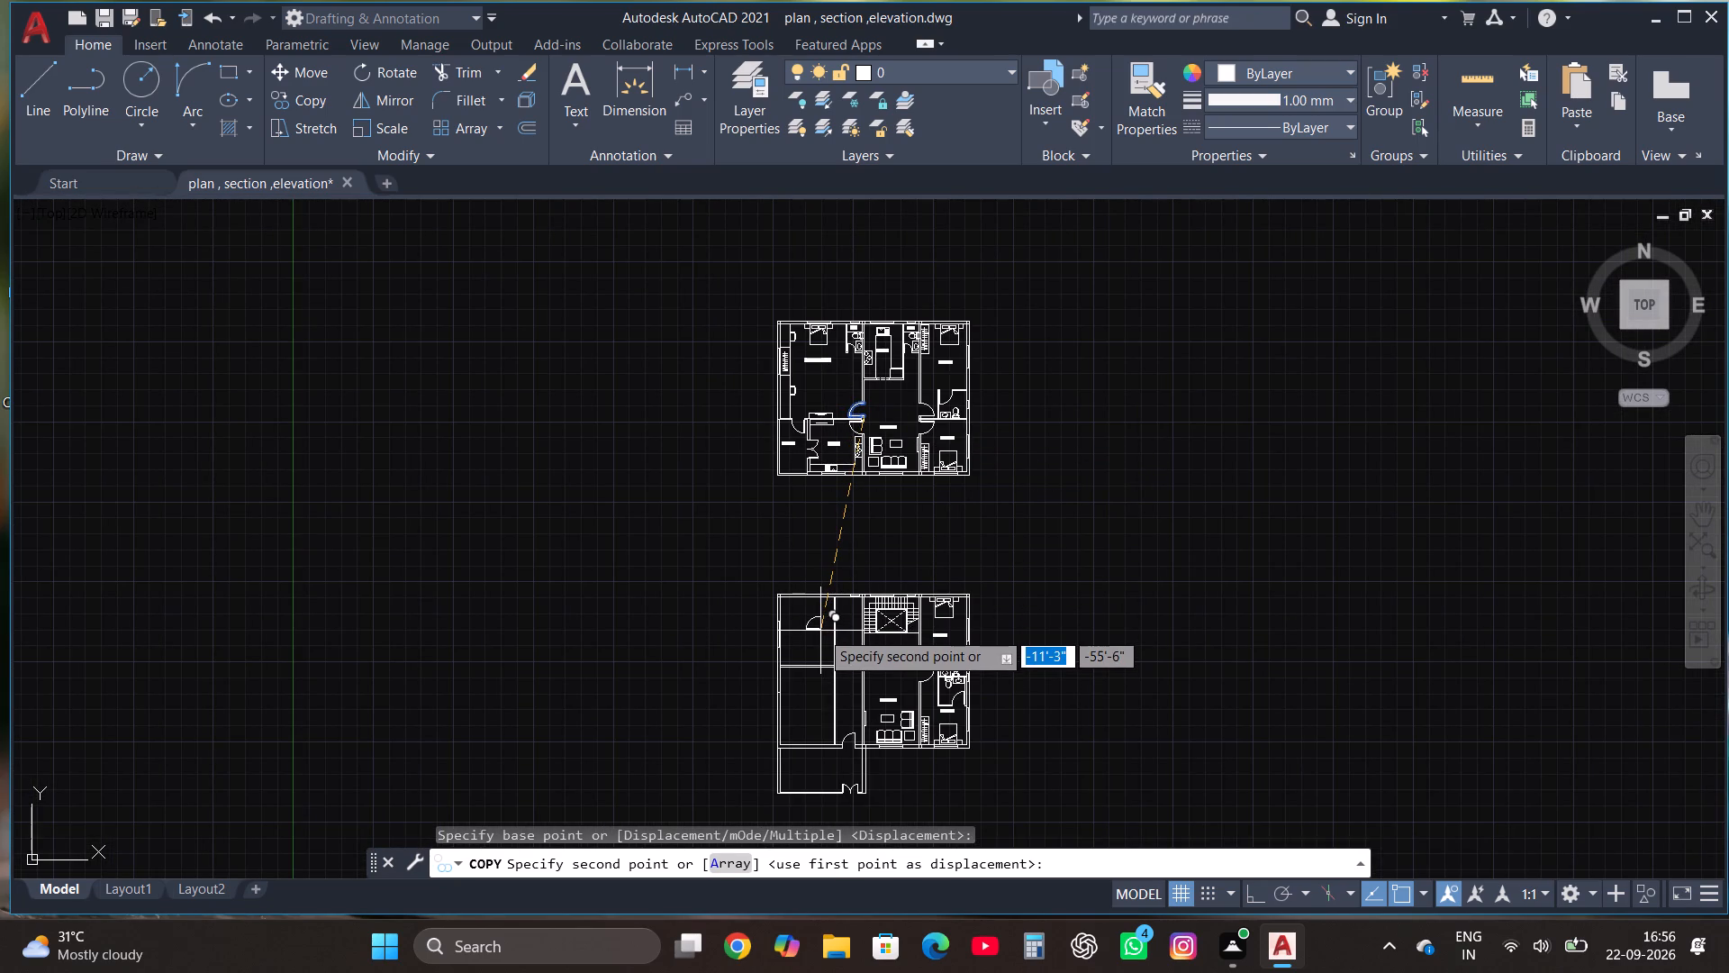
pyautogui.scroll(2, 842, 660)
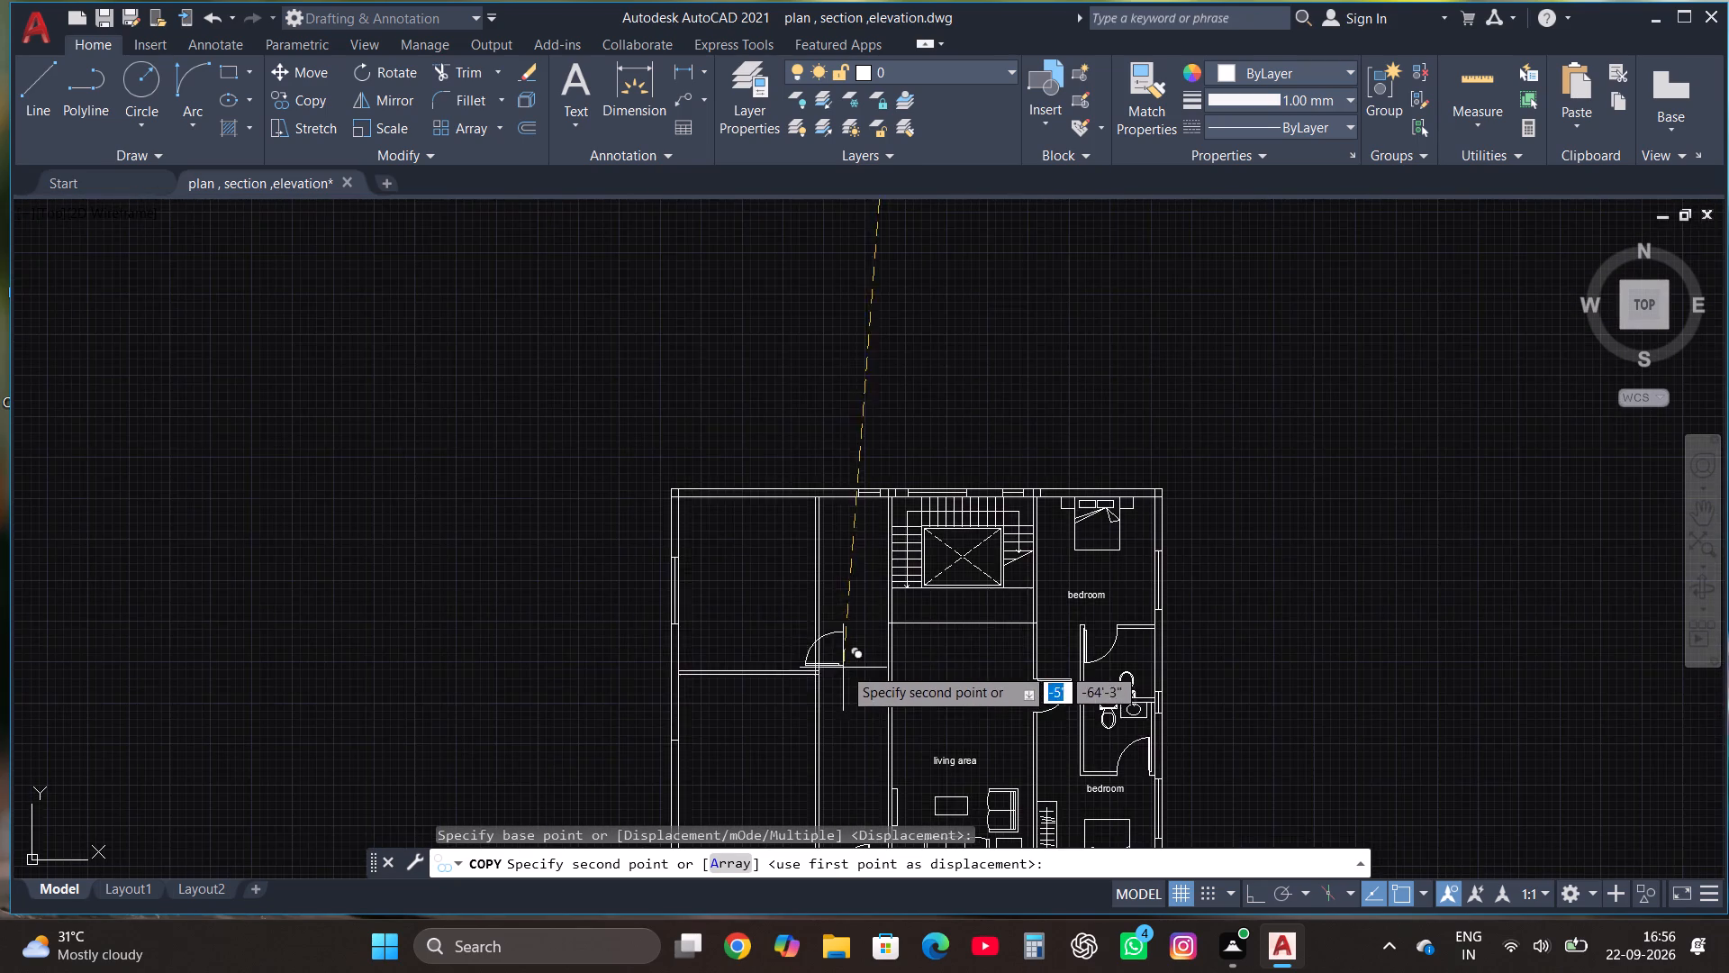
pyautogui.scroll(2, 797, 677)
pyautogui.click(843, 653)
# Copy the kitchen's door at the living area from the original plan onto the new plan's west partition, just south of the cross wall.
pyautogui.scroll(-3, 729, 631)
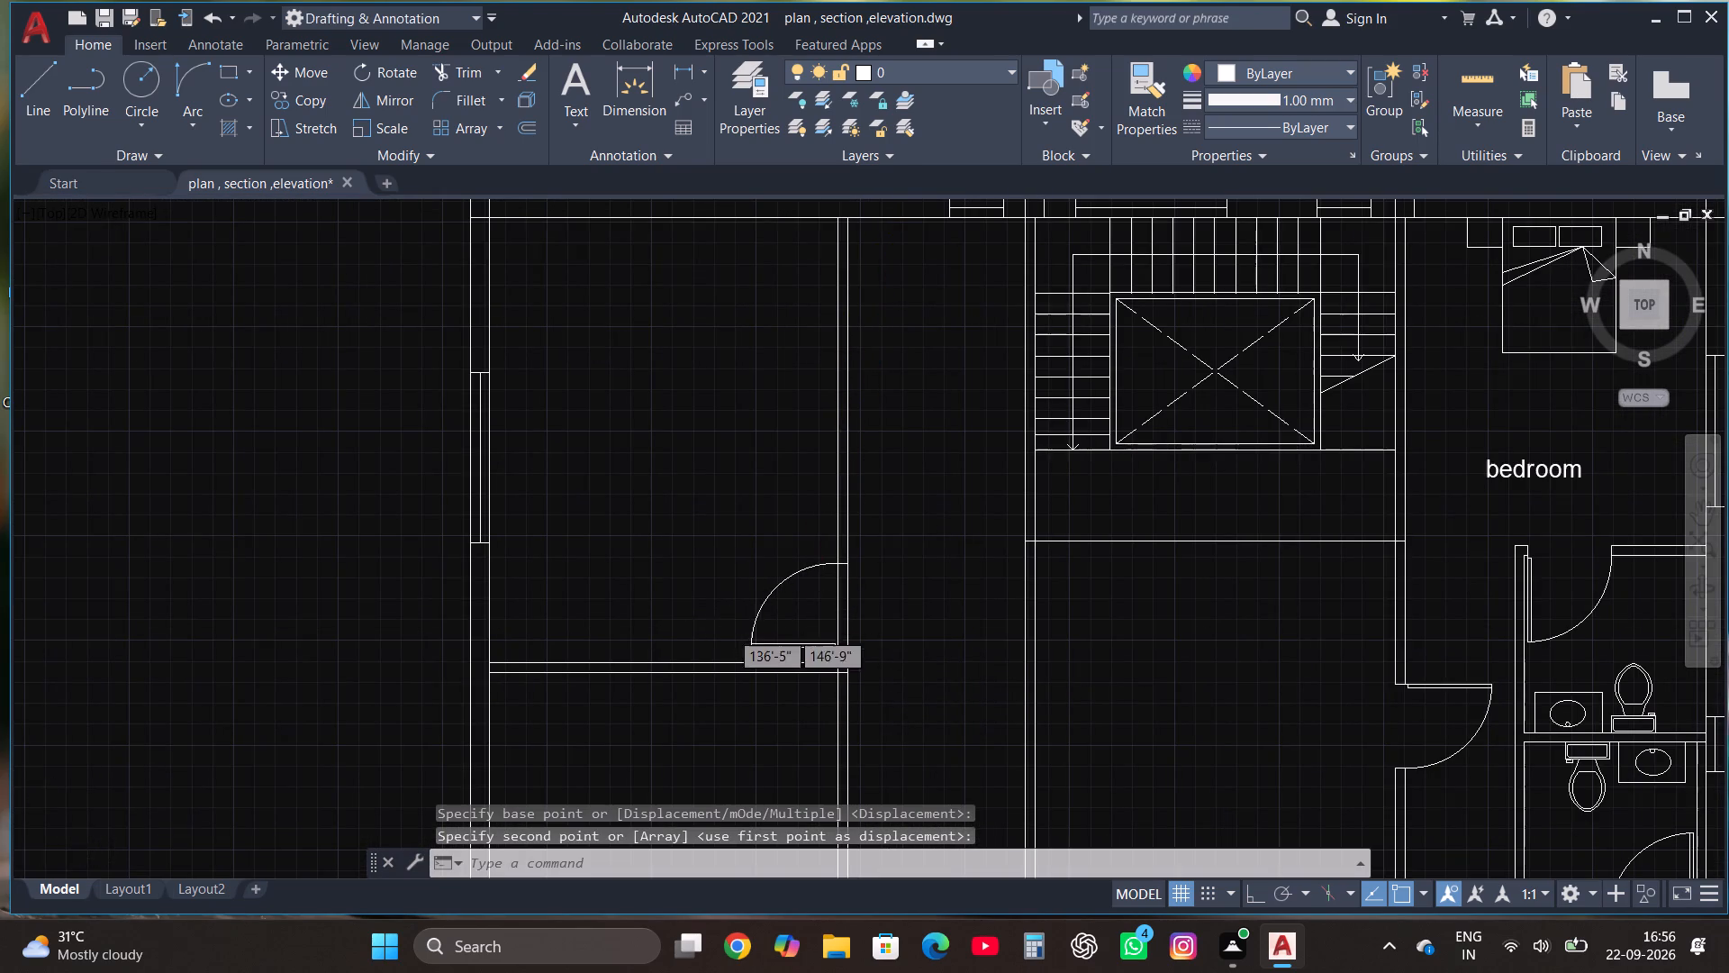
pyautogui.scroll(-2, 729, 644)
pyautogui.scroll(3, 770, 475)
pyautogui.click(785, 551)
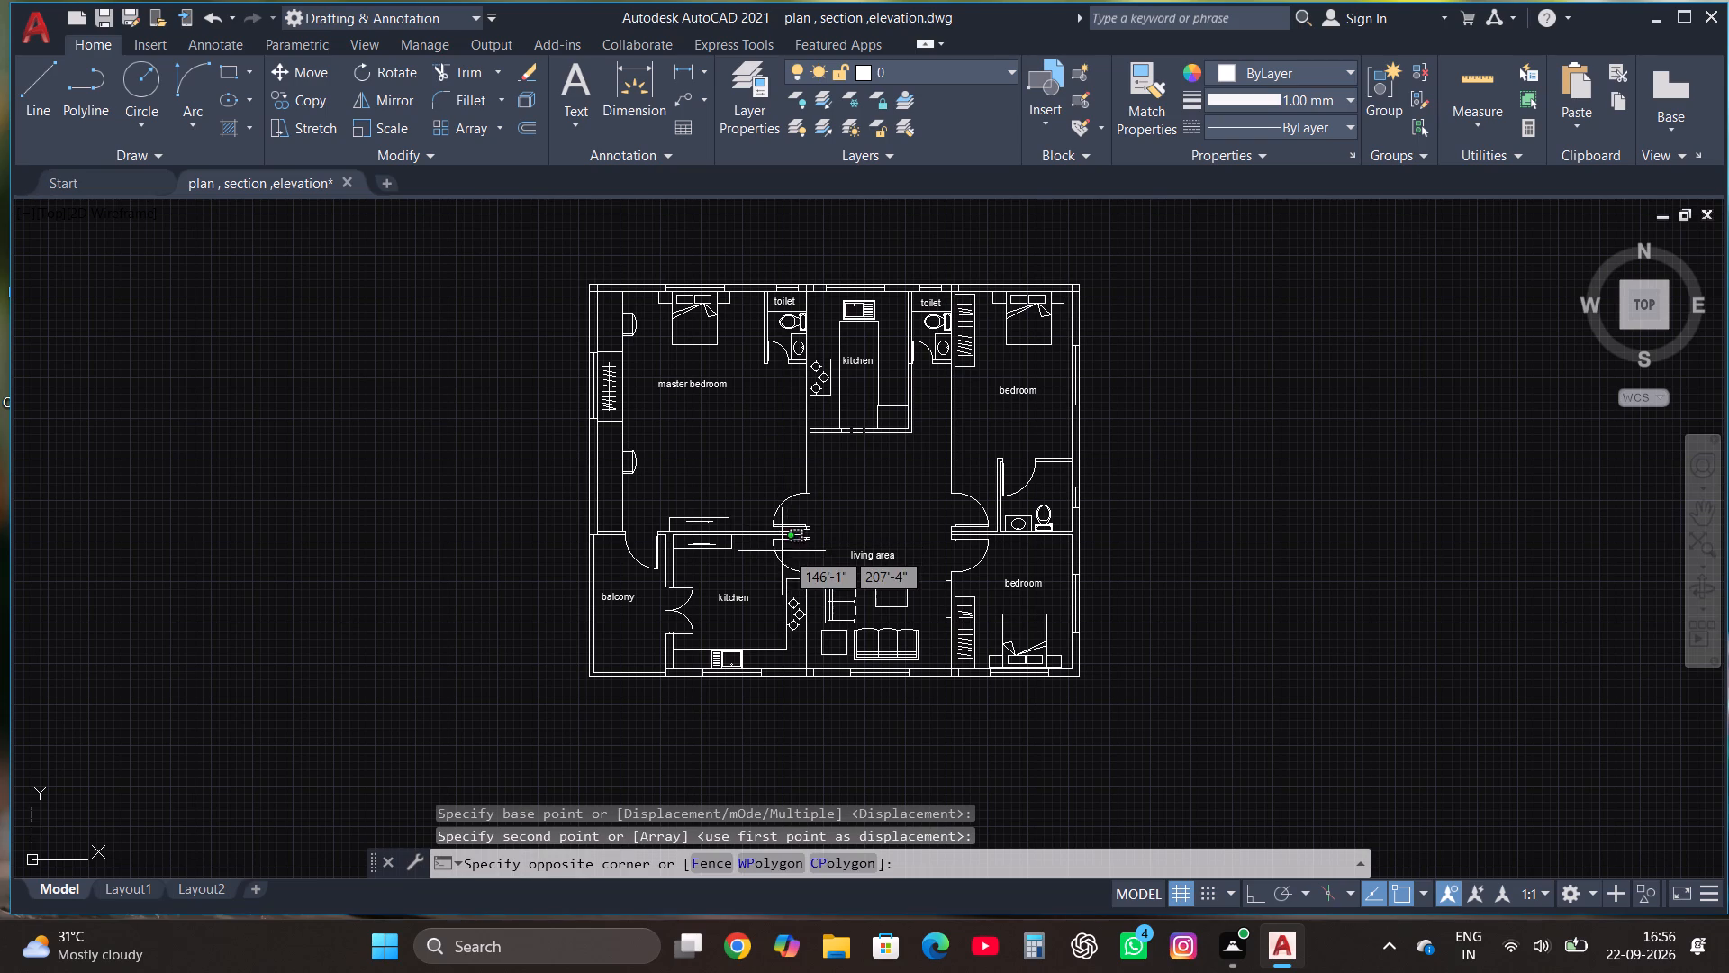
pyautogui.click(762, 552)
pyautogui.click(285, 90)
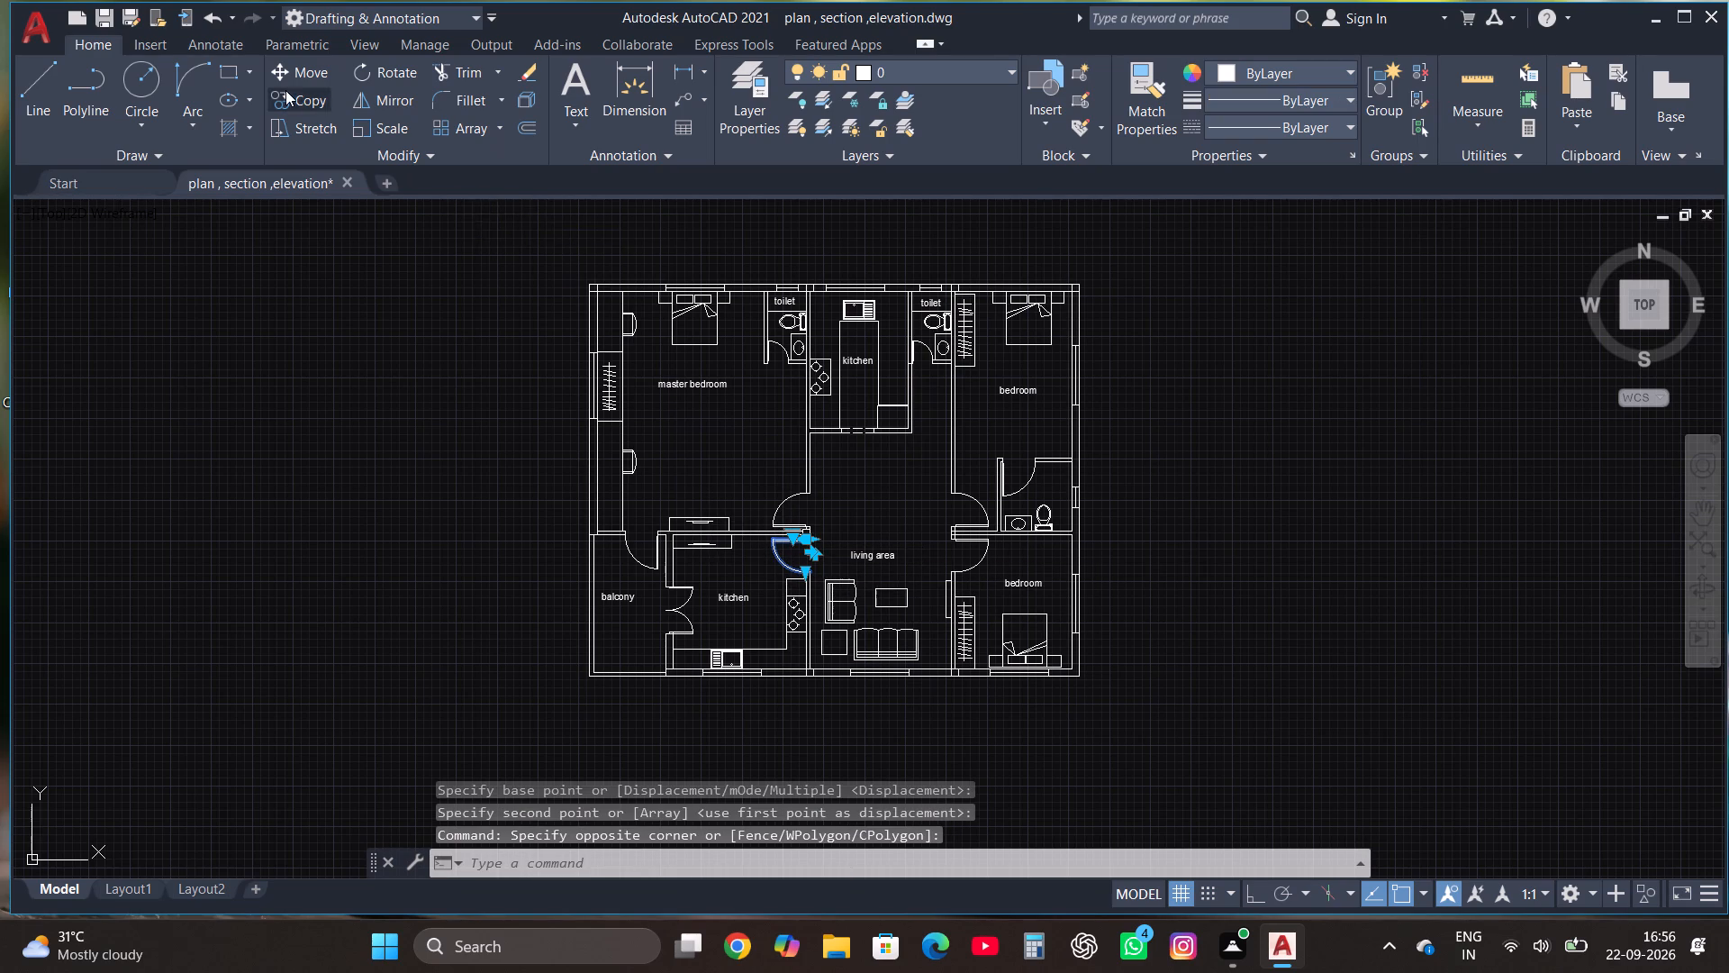
pyautogui.scroll(1, 786, 527)
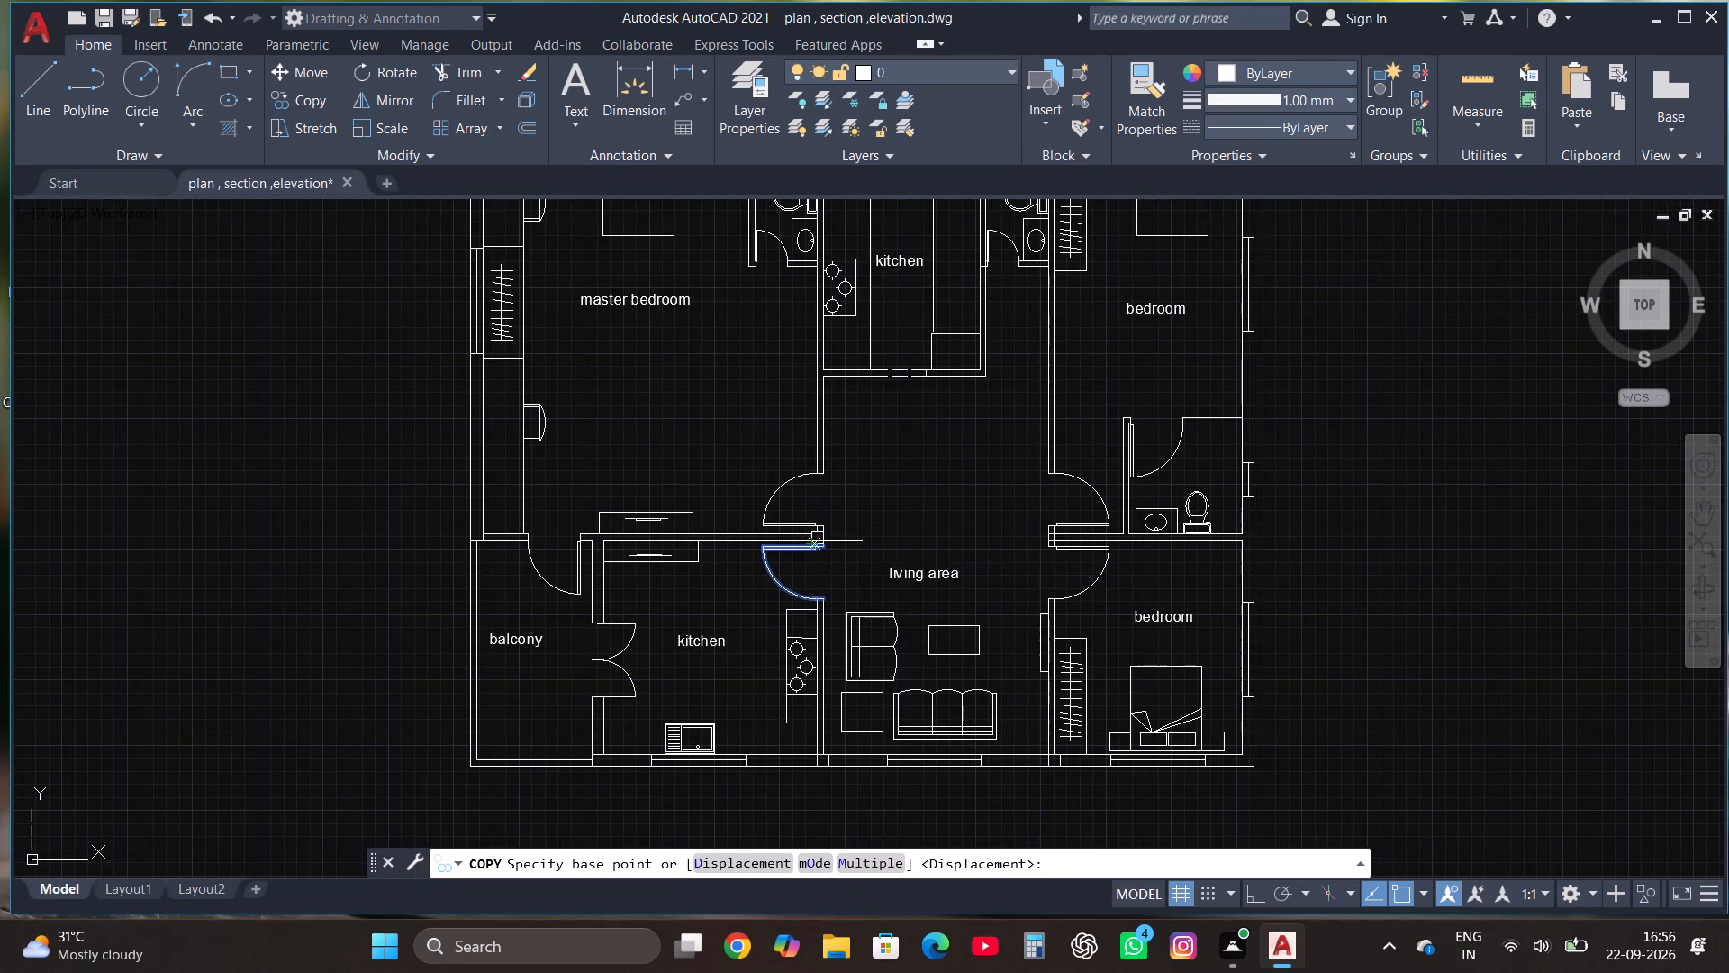
pyautogui.click(826, 544)
pyautogui.scroll(-5, 828, 498)
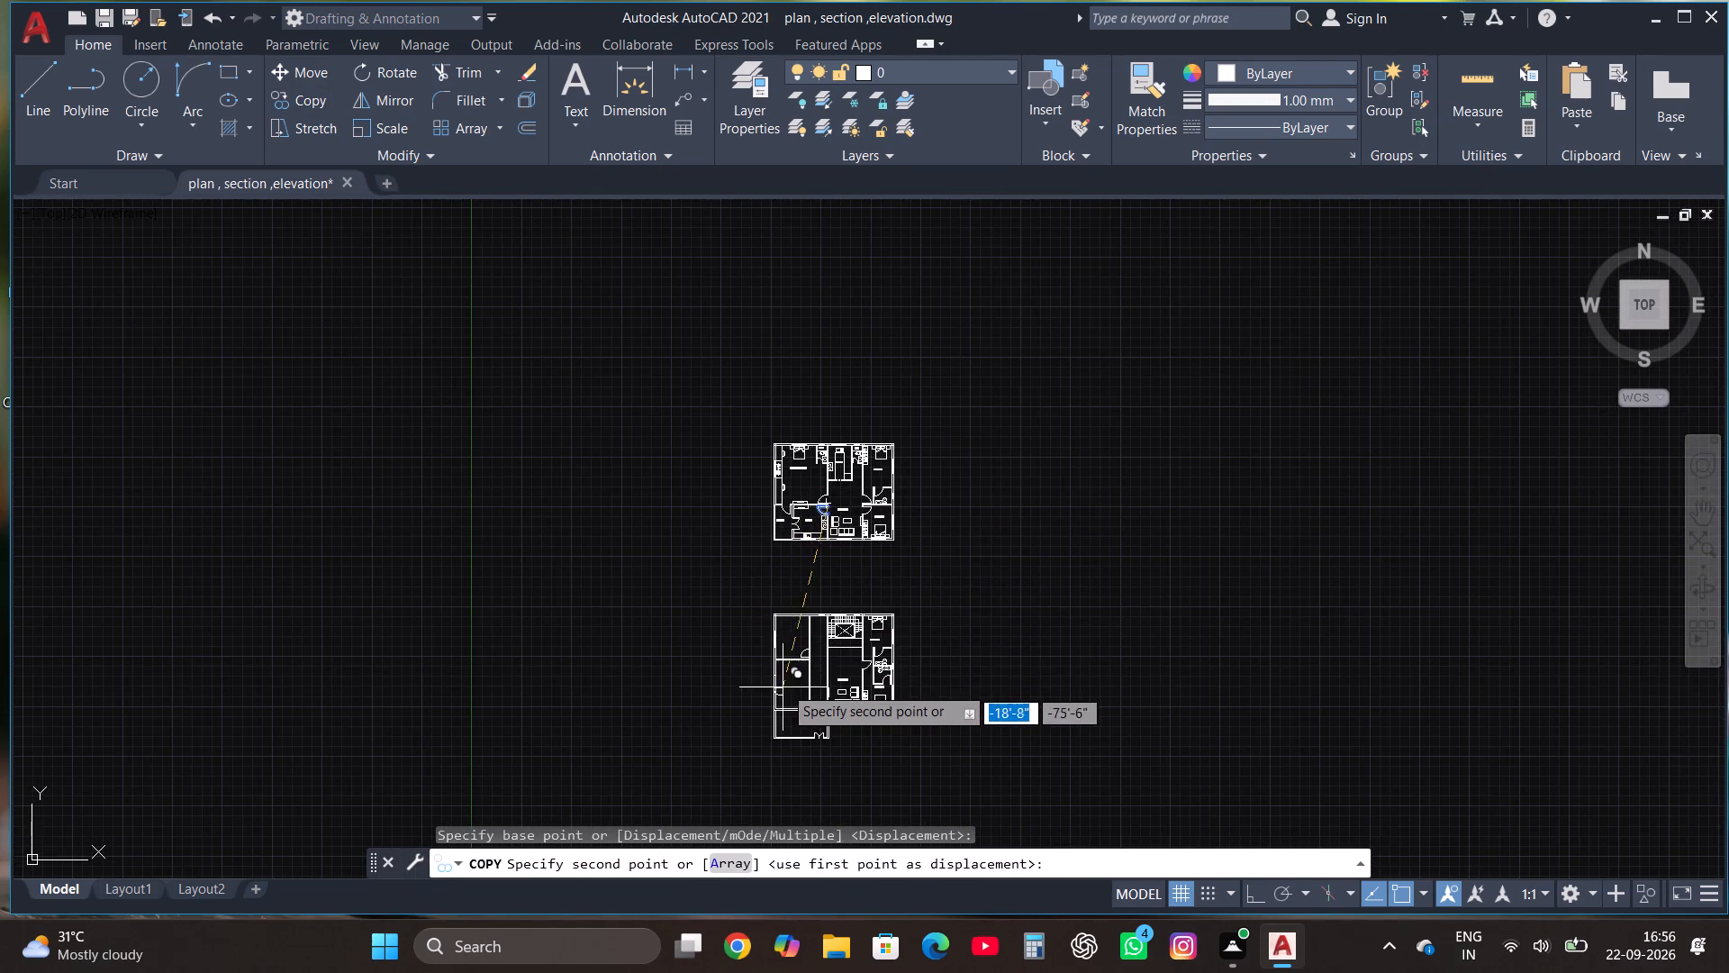
pyautogui.scroll(3, 783, 681)
pyautogui.scroll(1, 878, 620)
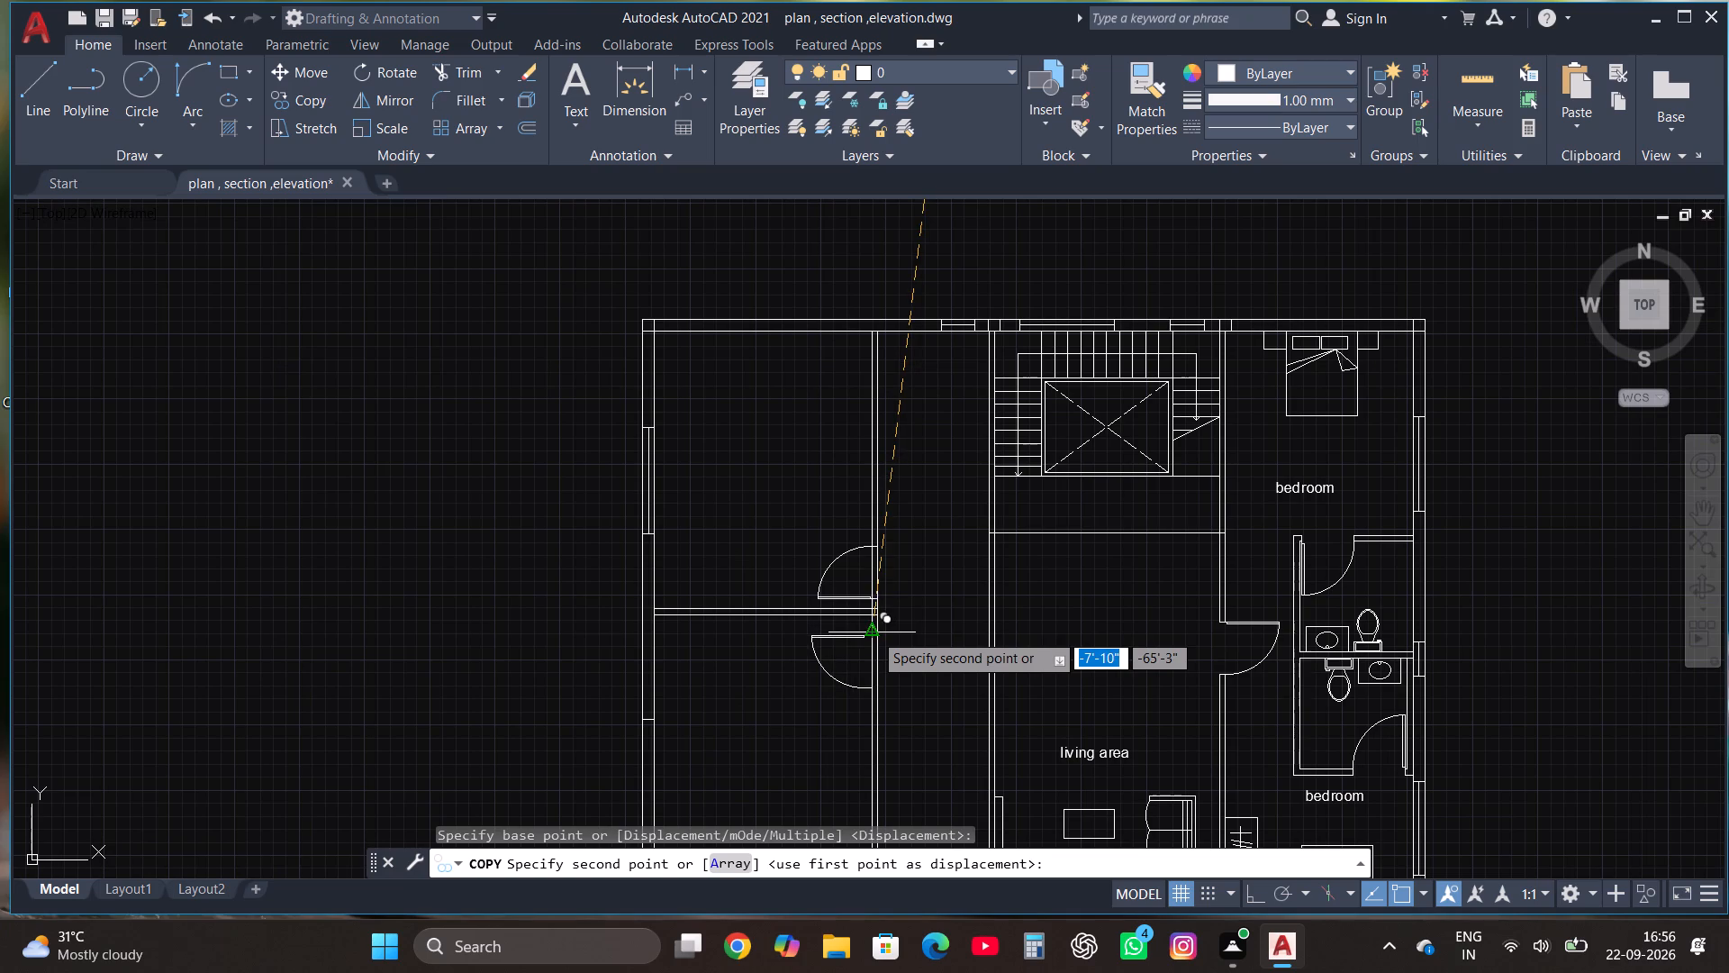
pyautogui.click(880, 629)
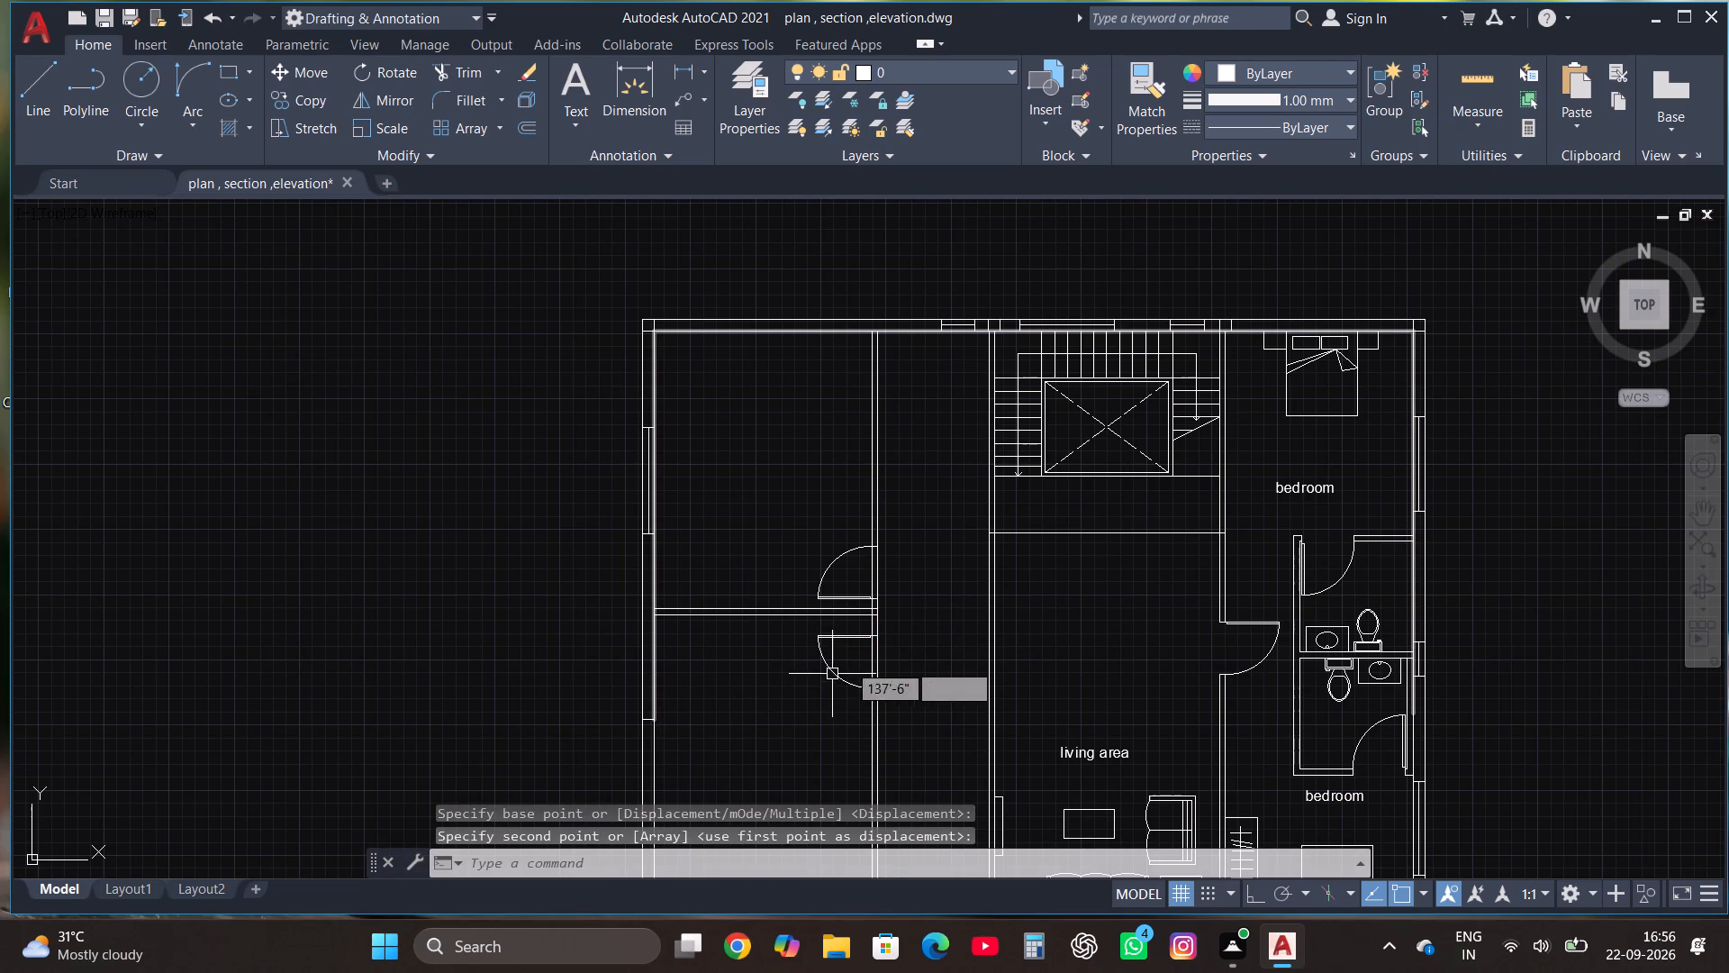
# Move the door south of the cross wall slightly north along the partition, closer to the cross wall.
pyautogui.click(833, 641)
pyautogui.scroll(2, 865, 637)
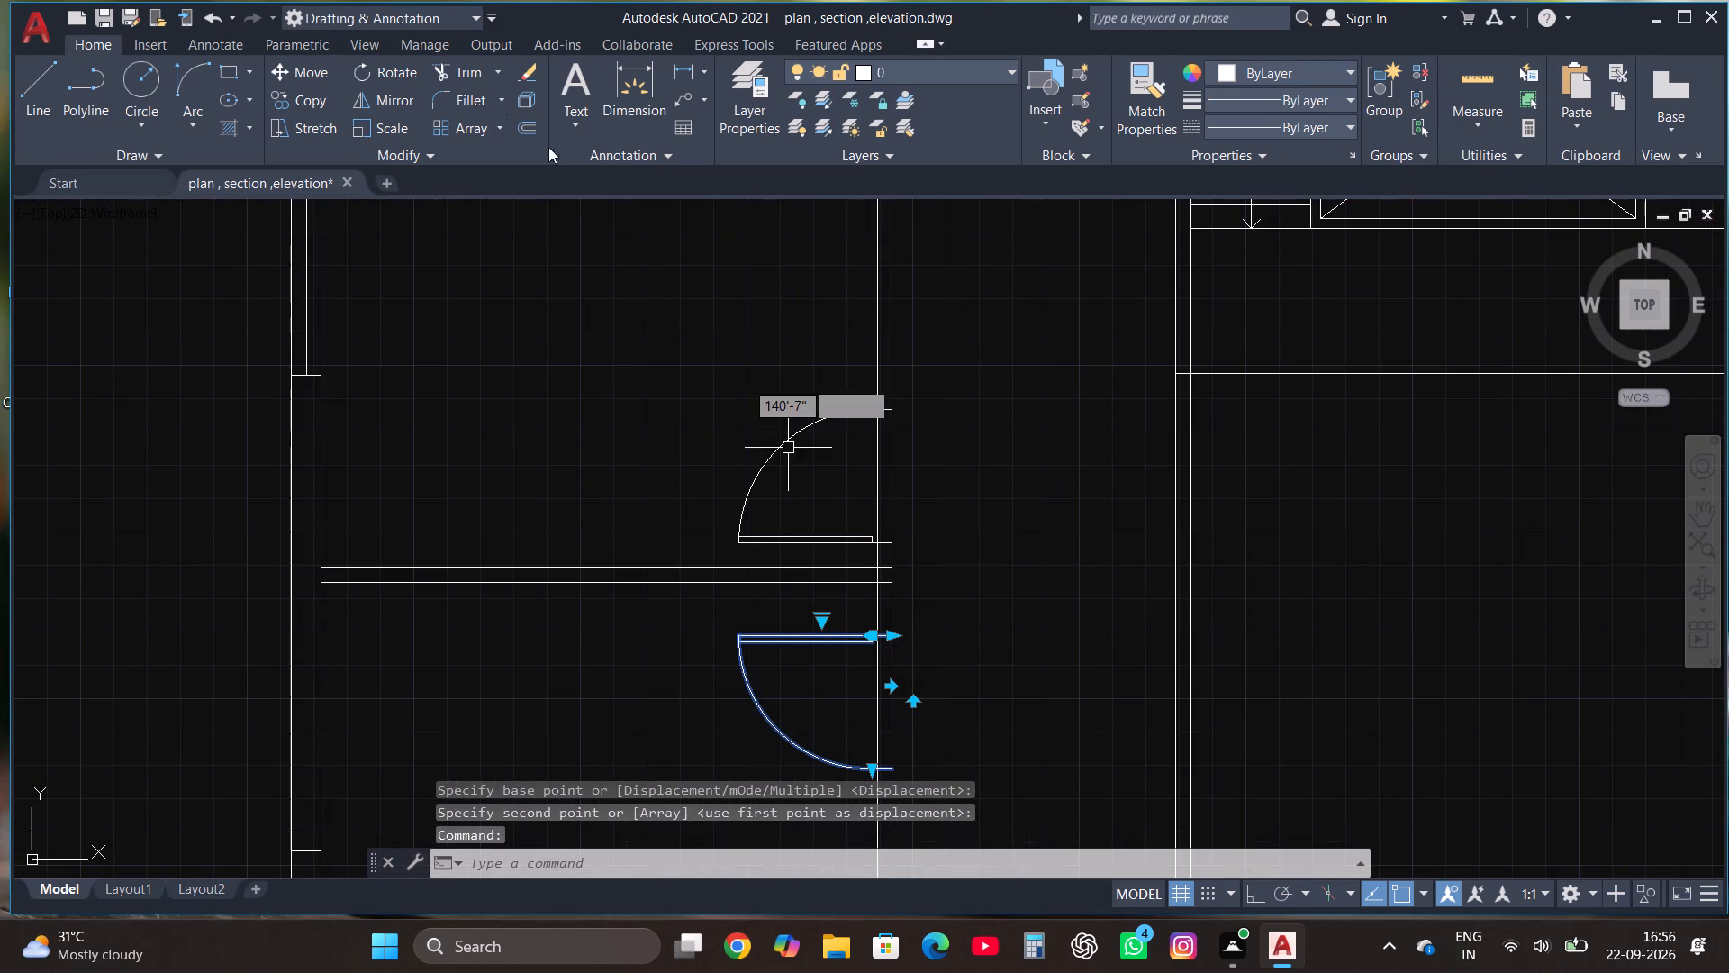
pyautogui.click(314, 68)
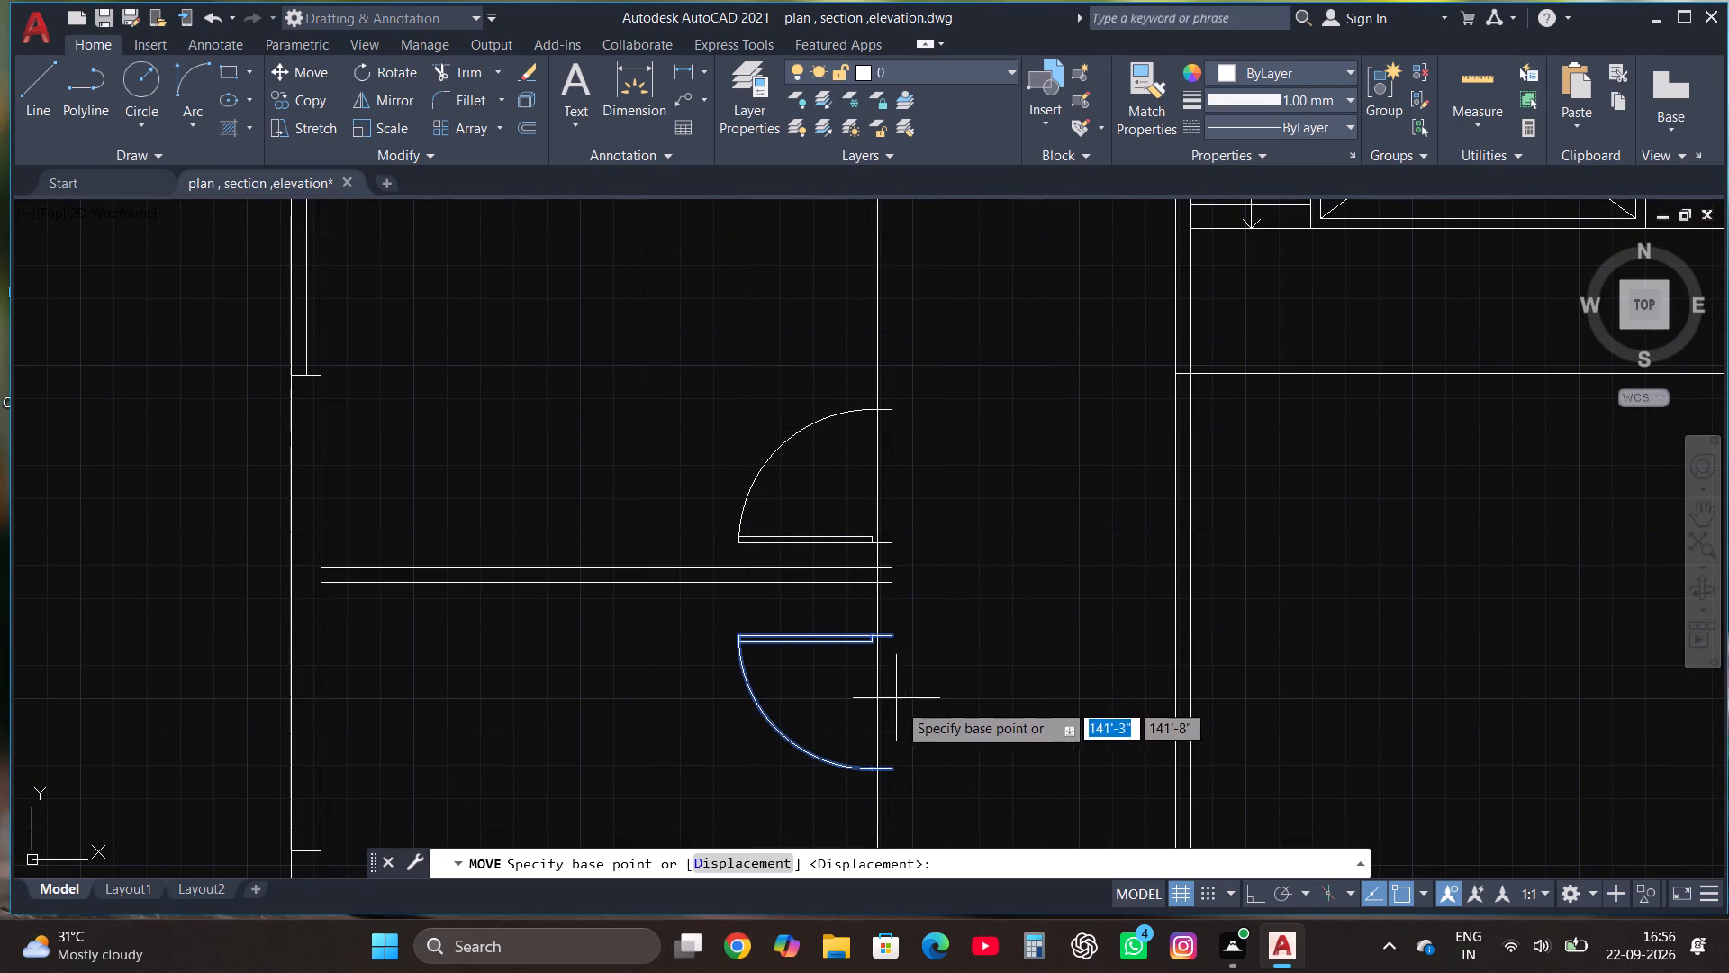
pyautogui.click(894, 641)
pyautogui.click(891, 618)
pyautogui.scroll(-1, 901, 649)
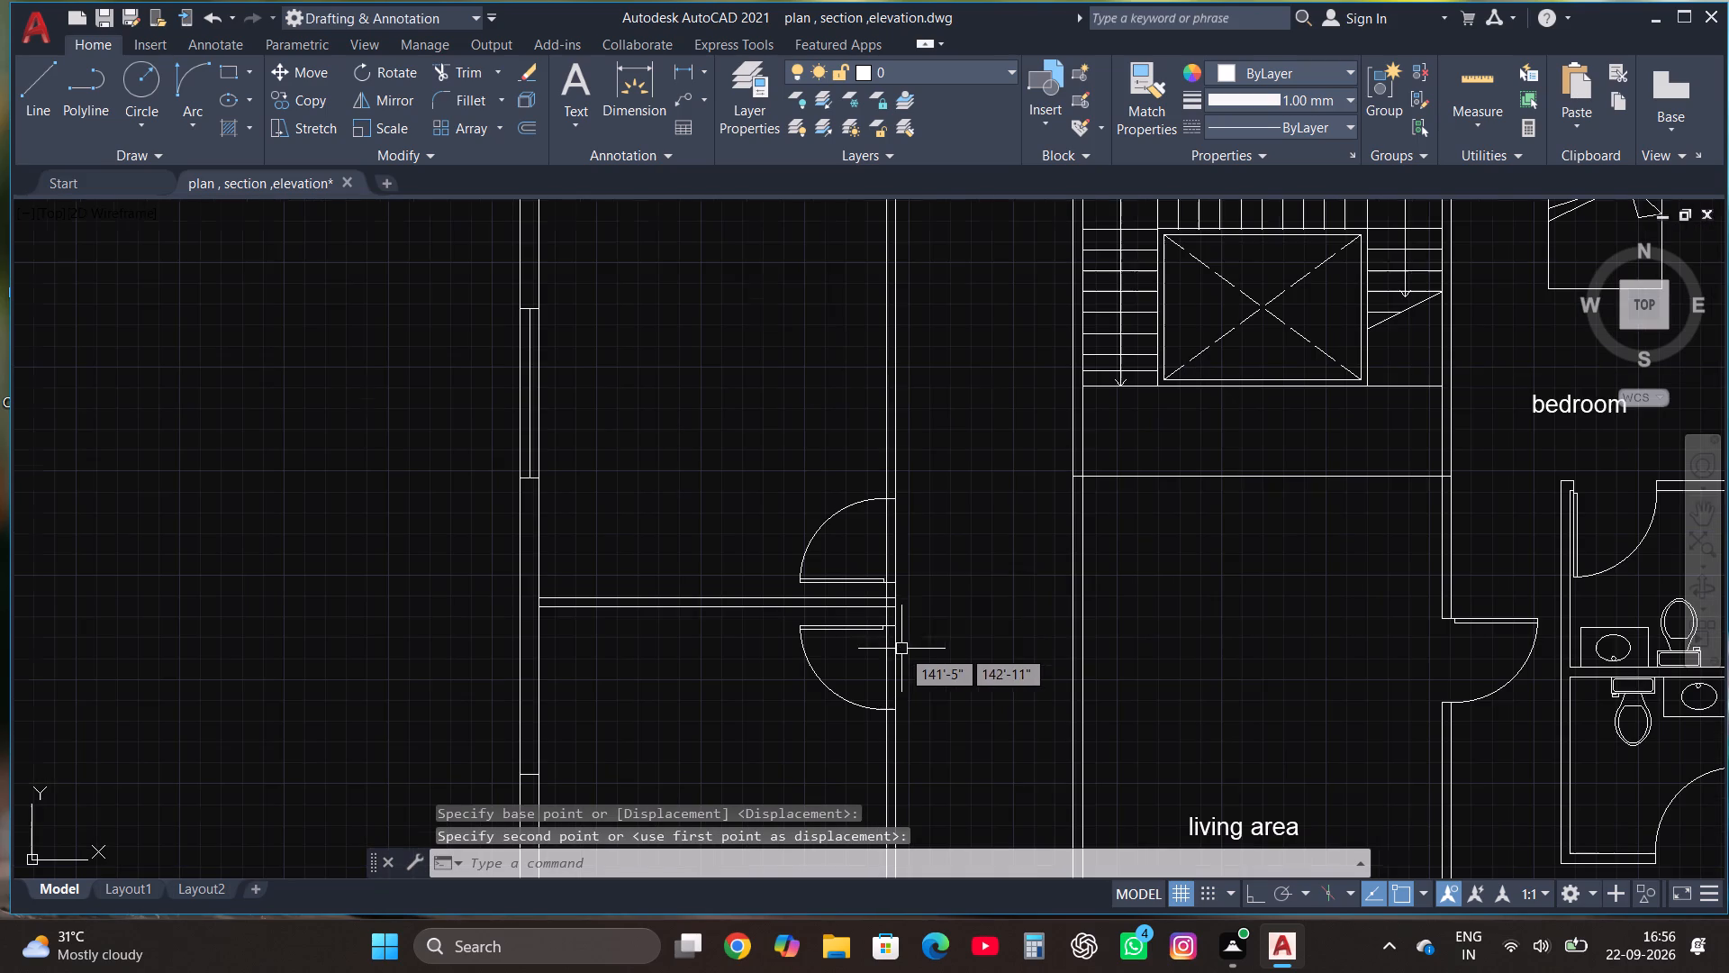
# Trim both partition wall lines between the jambs of the door north of the cross wall to open the doorway.
pyautogui.click(430, 68)
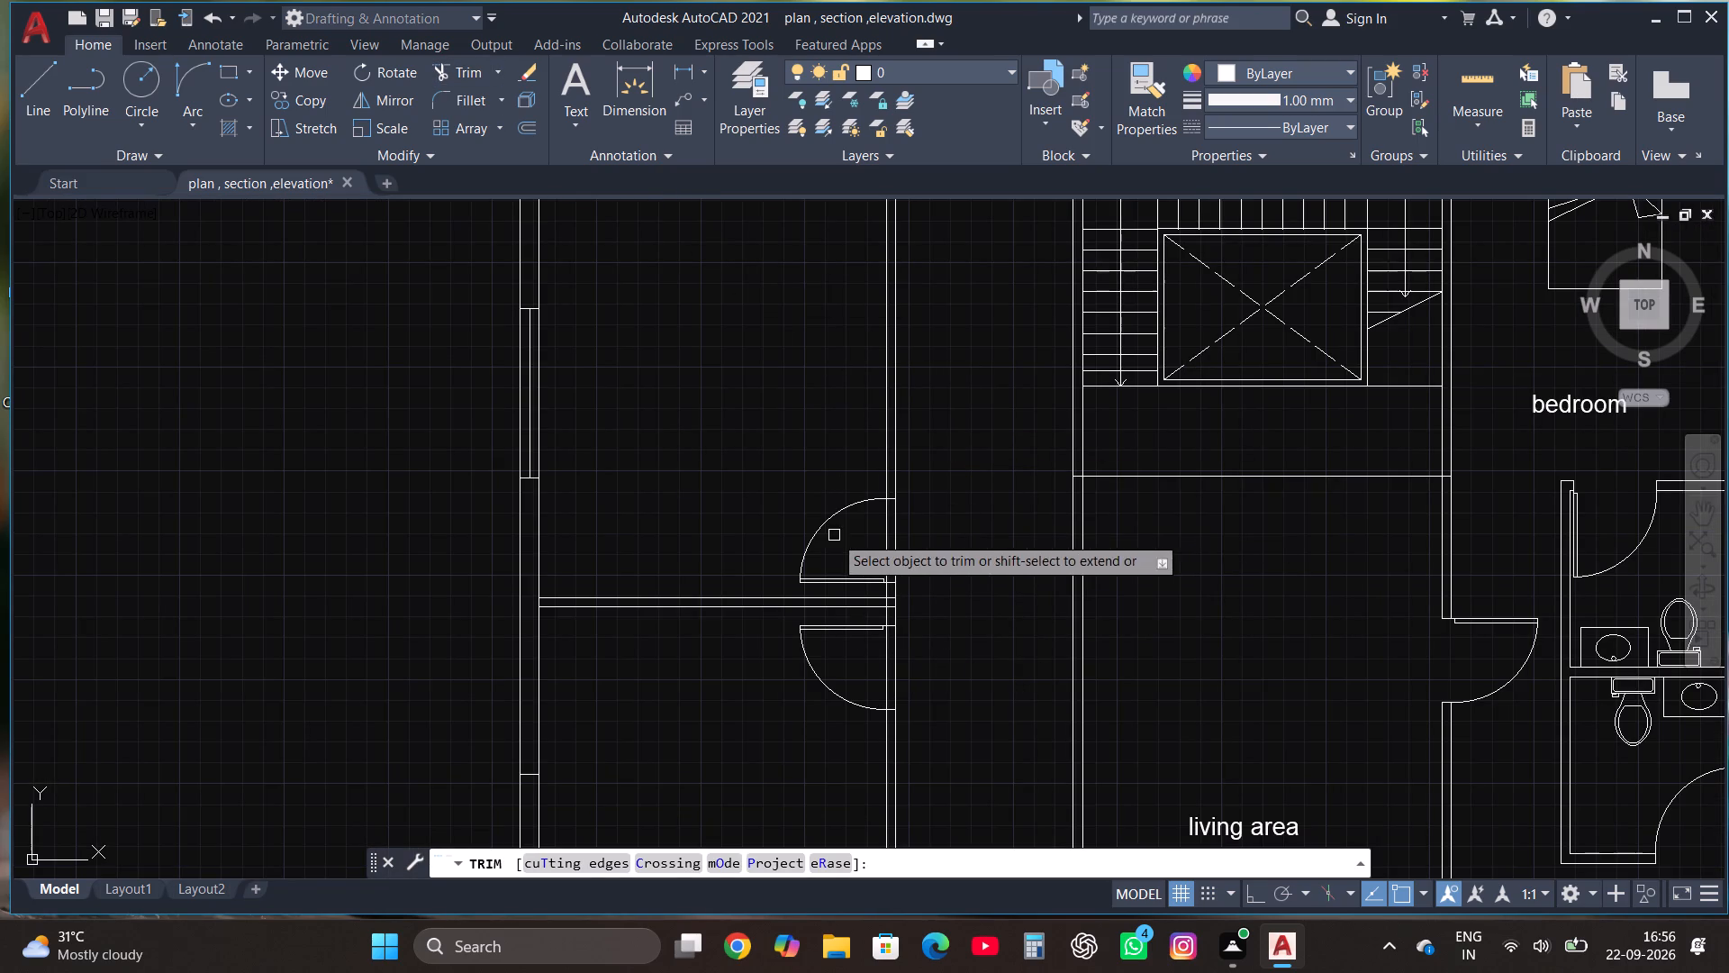
pyautogui.click(834, 534)
pyautogui.click(908, 541)
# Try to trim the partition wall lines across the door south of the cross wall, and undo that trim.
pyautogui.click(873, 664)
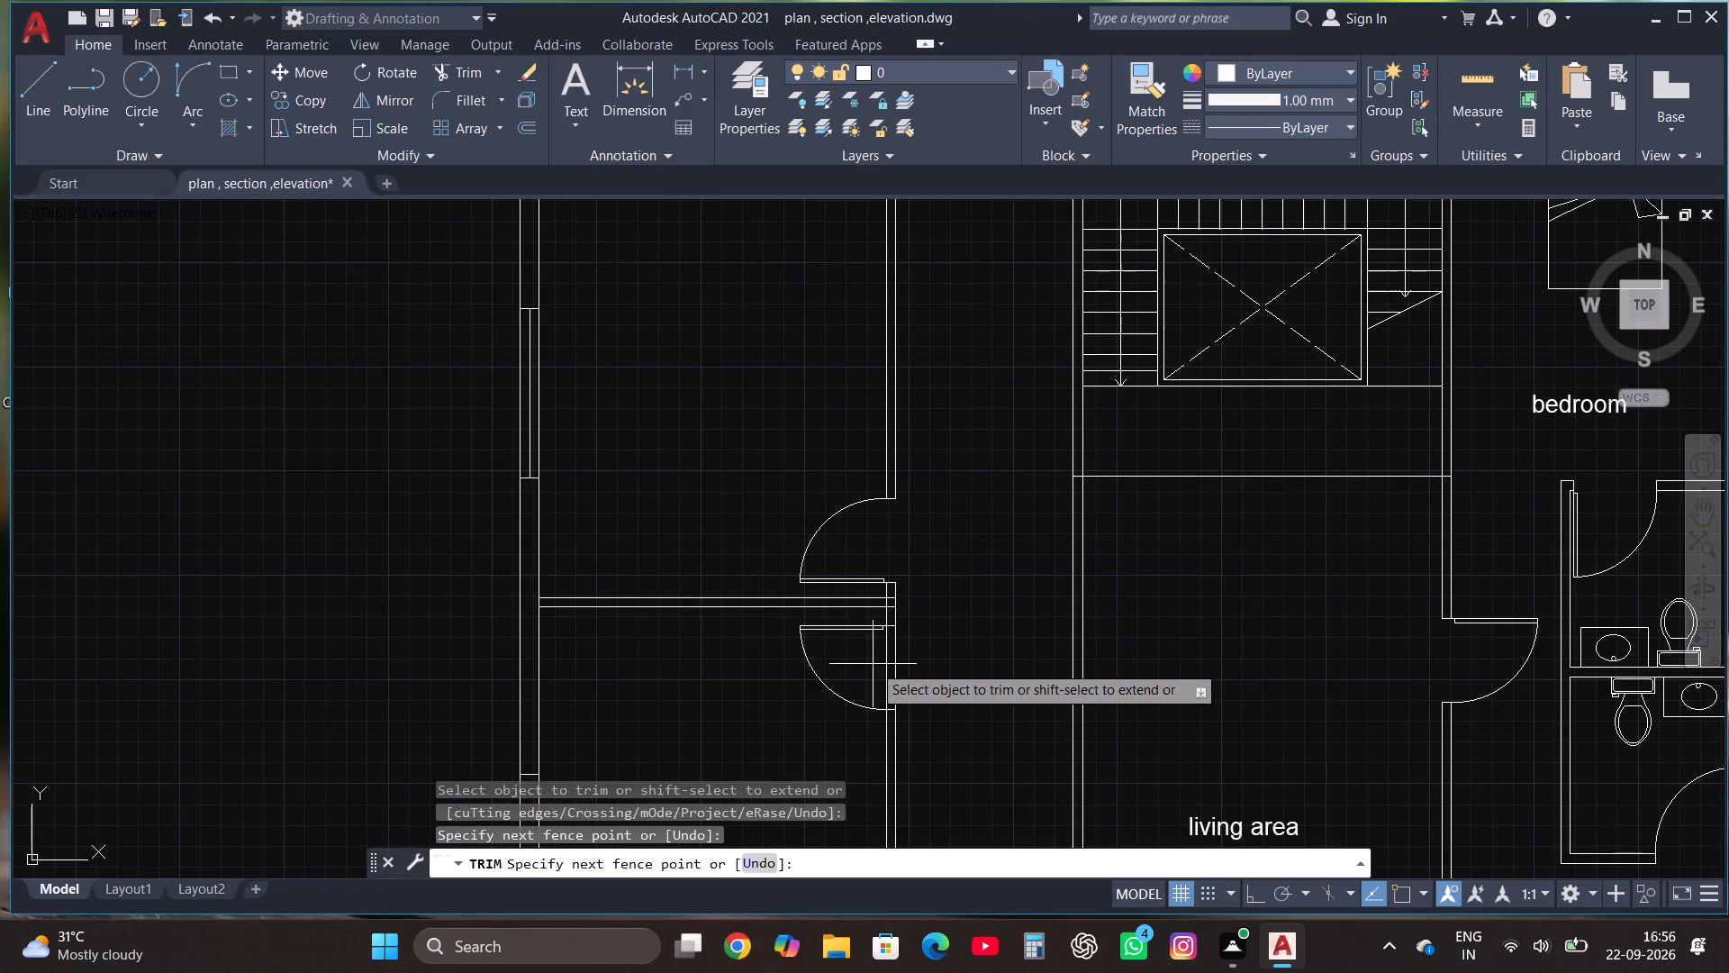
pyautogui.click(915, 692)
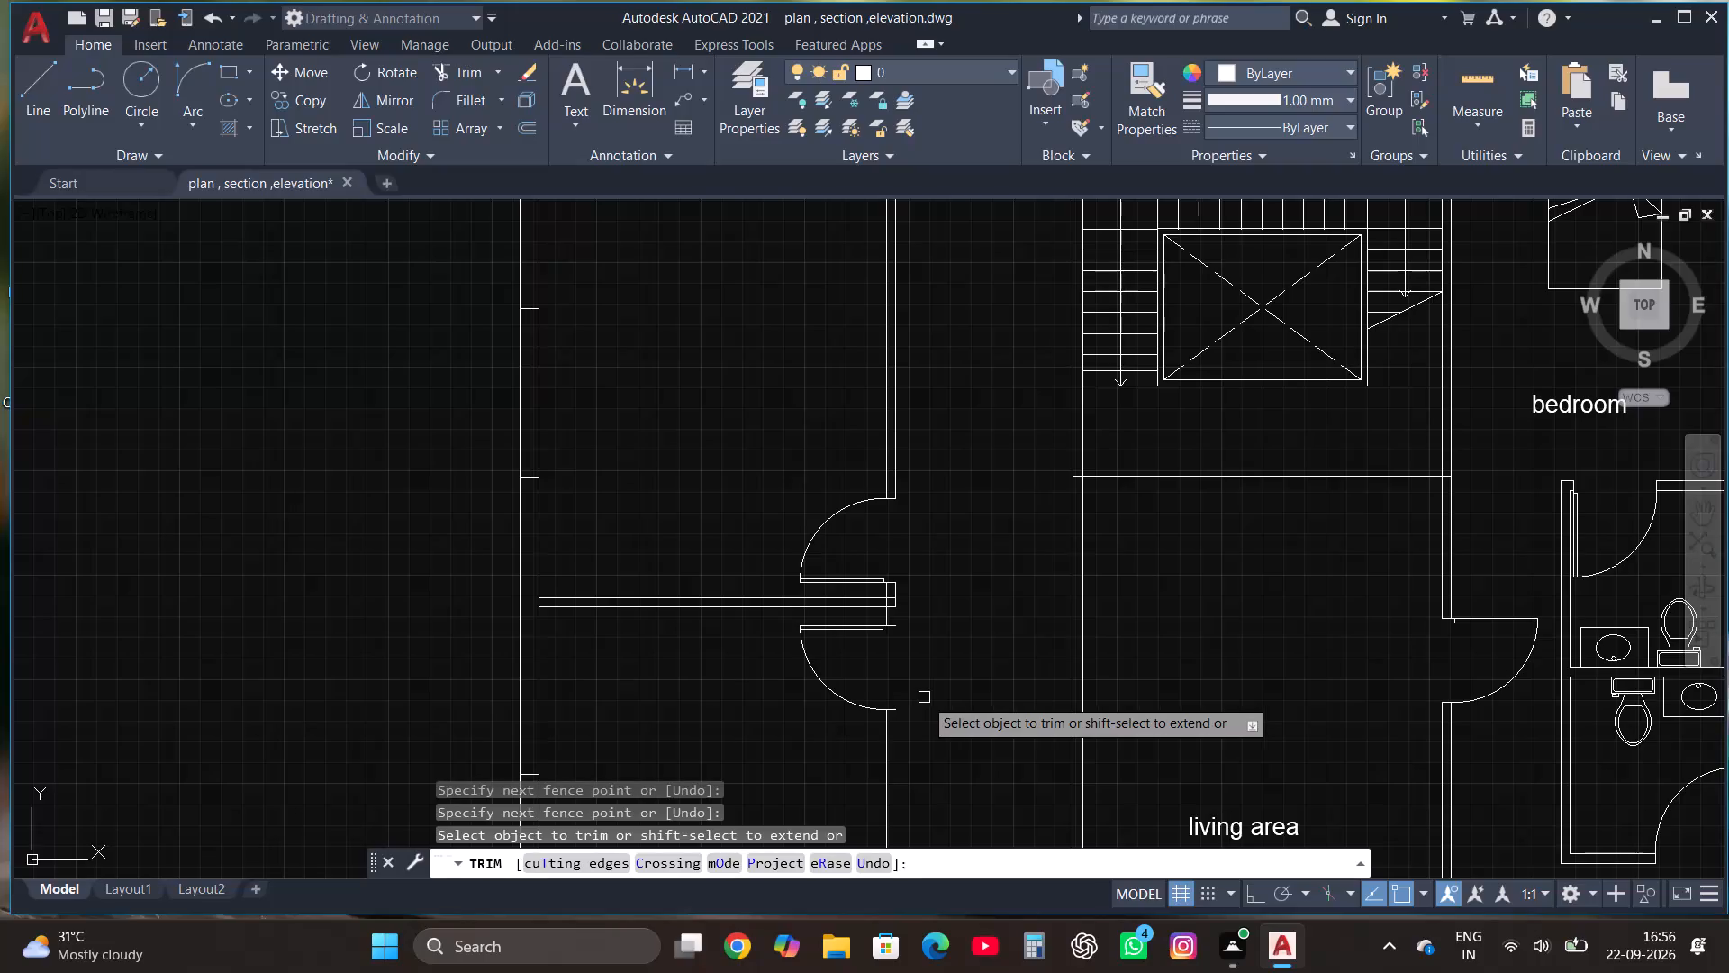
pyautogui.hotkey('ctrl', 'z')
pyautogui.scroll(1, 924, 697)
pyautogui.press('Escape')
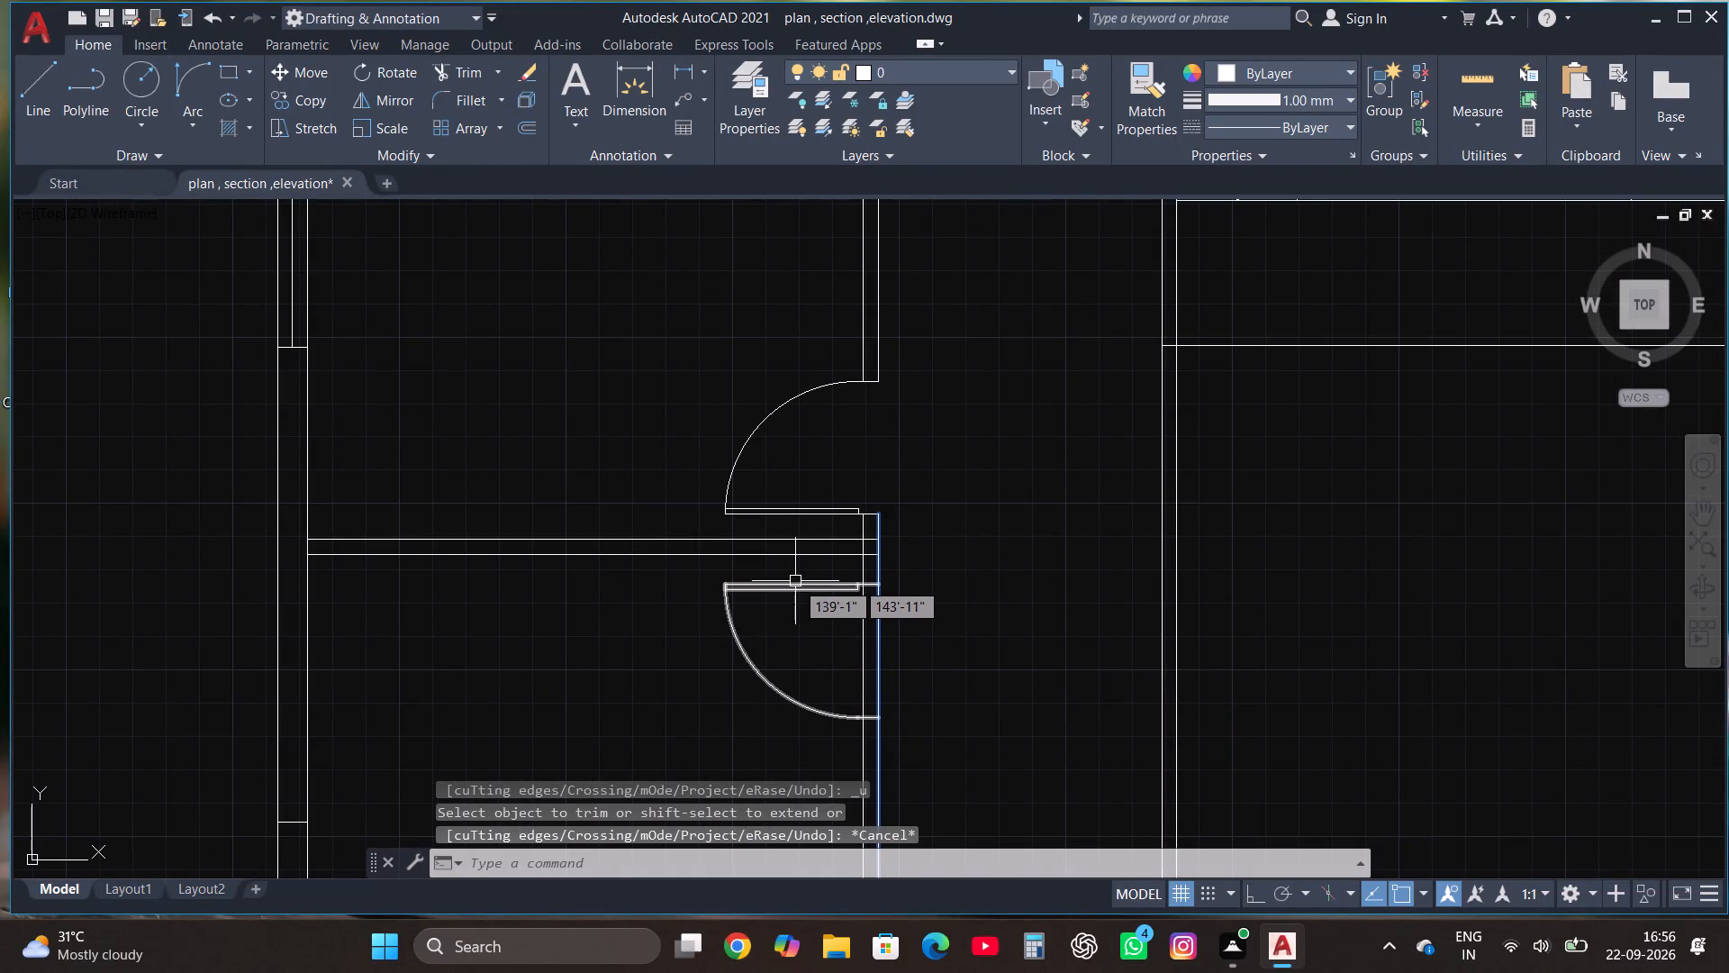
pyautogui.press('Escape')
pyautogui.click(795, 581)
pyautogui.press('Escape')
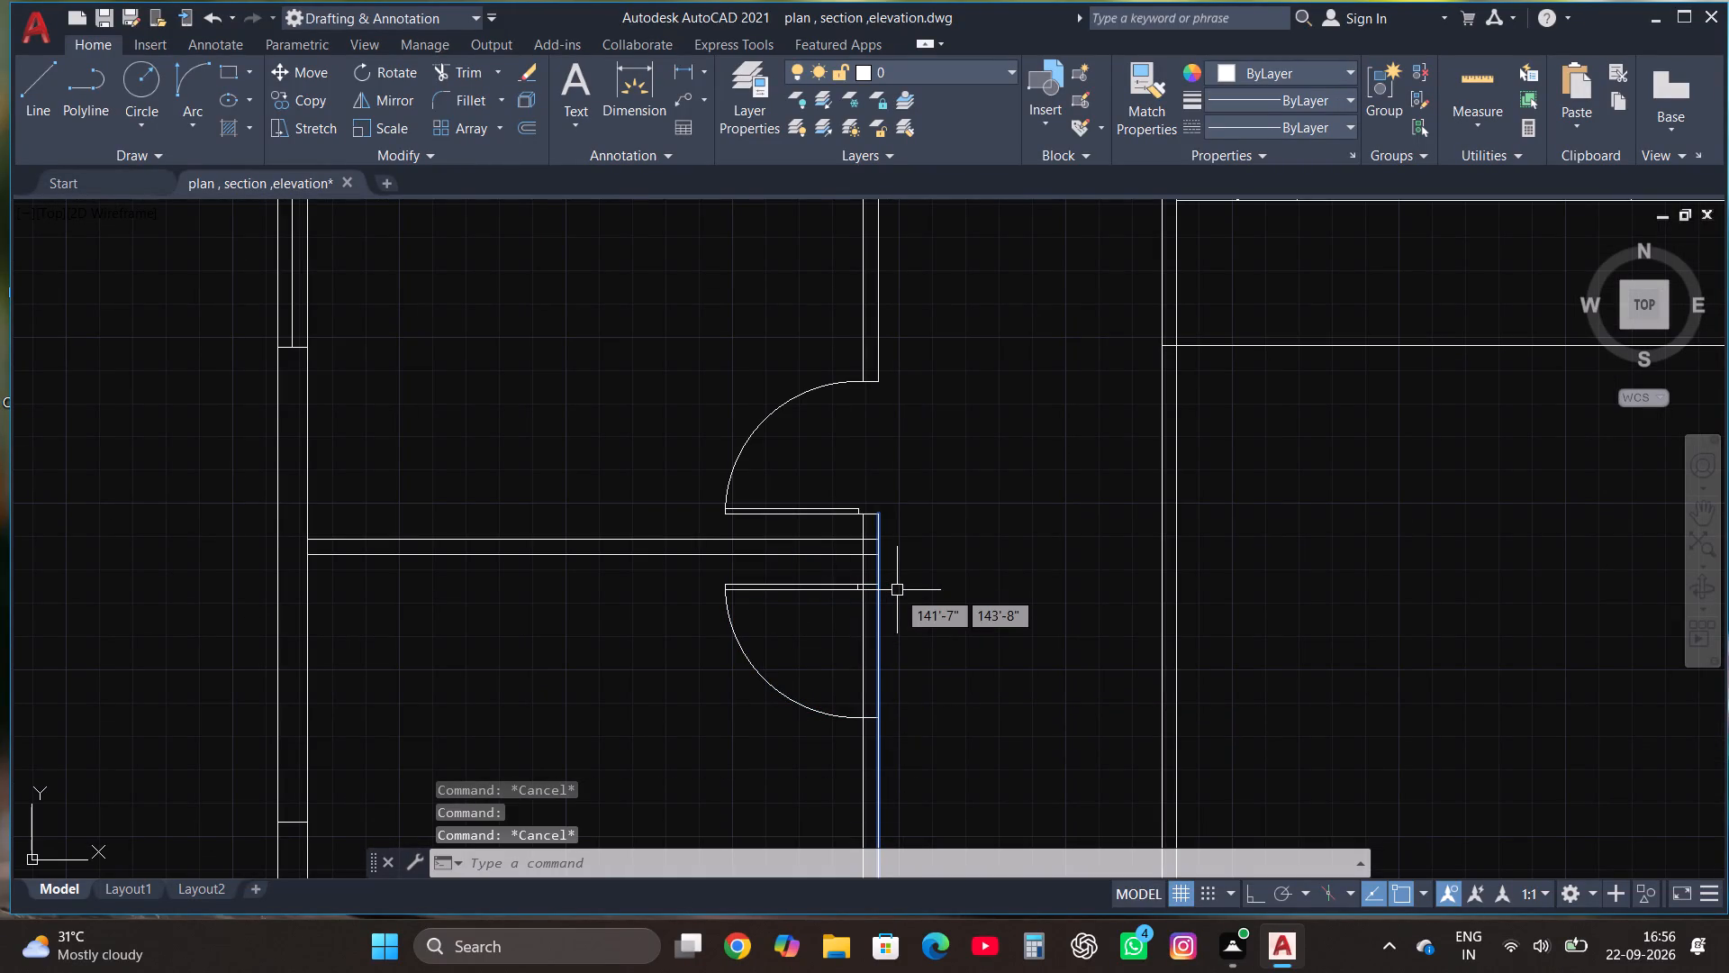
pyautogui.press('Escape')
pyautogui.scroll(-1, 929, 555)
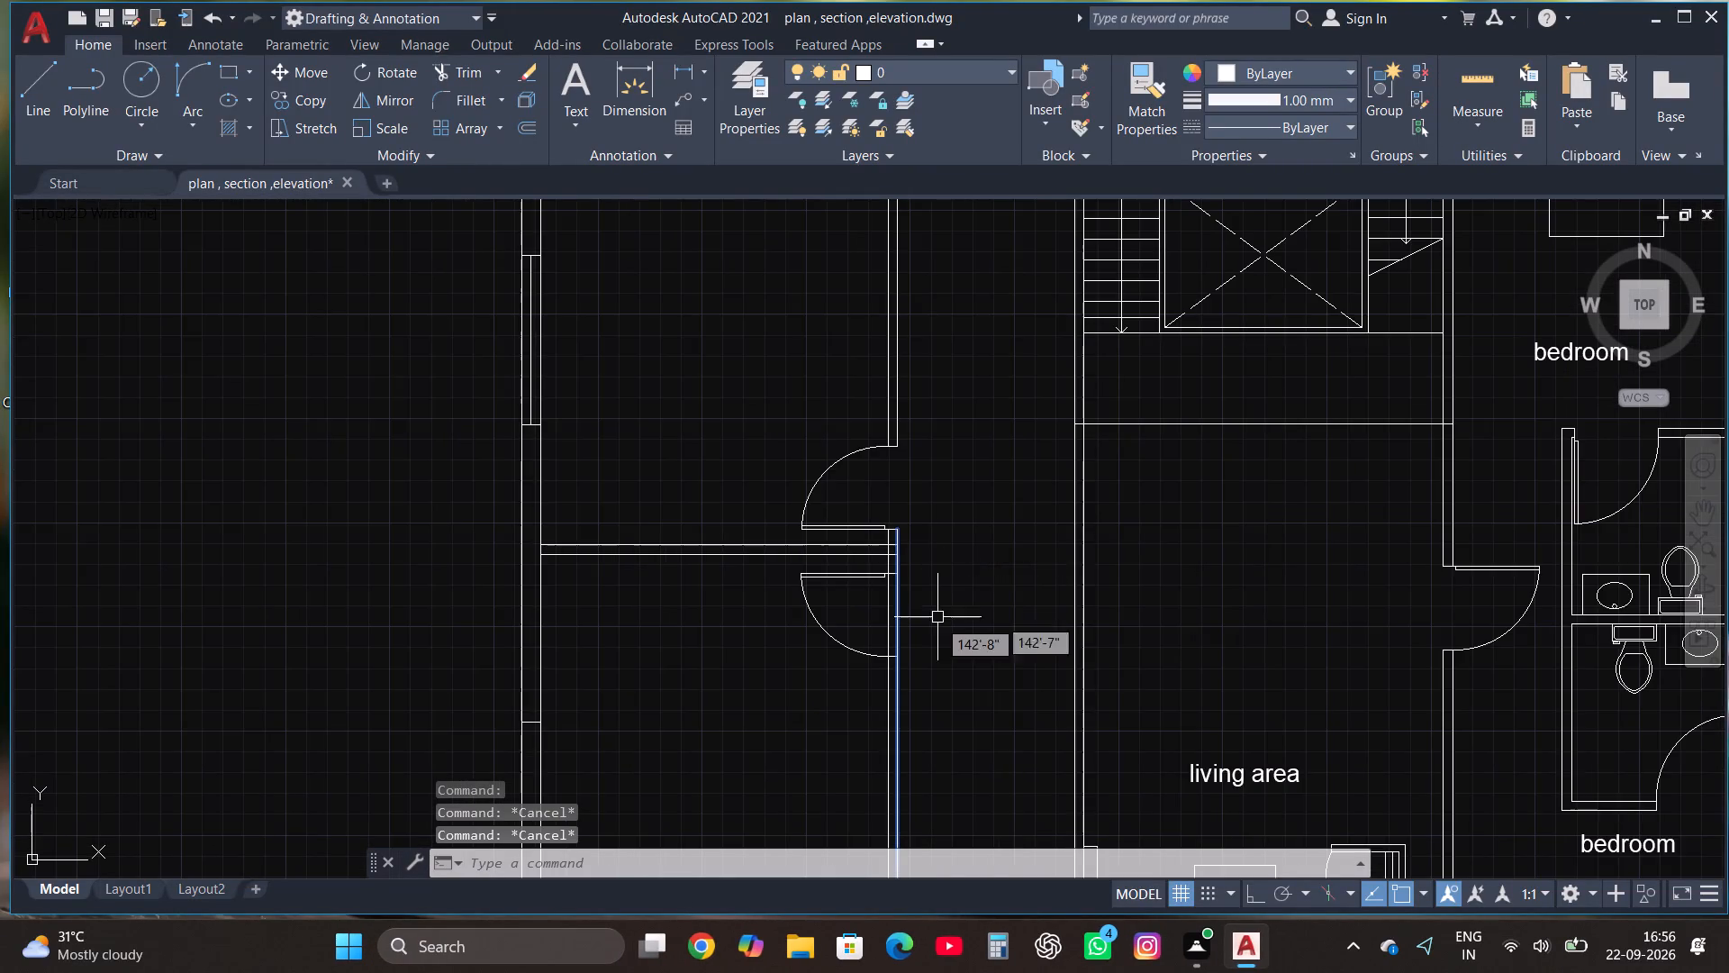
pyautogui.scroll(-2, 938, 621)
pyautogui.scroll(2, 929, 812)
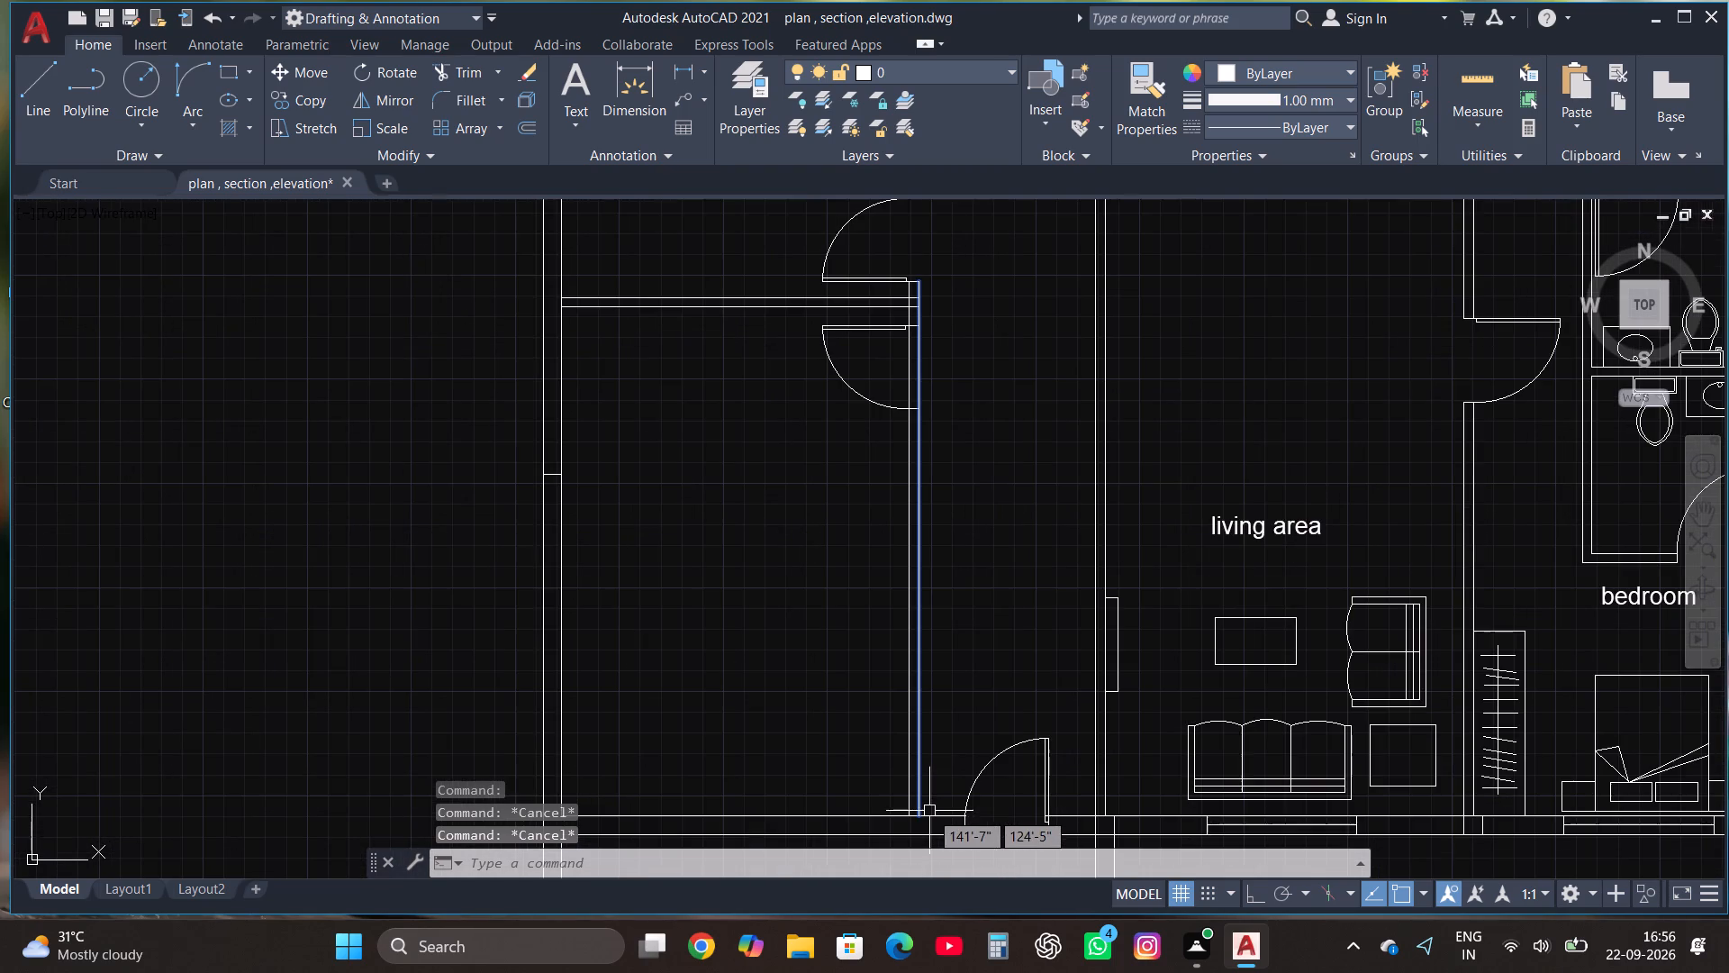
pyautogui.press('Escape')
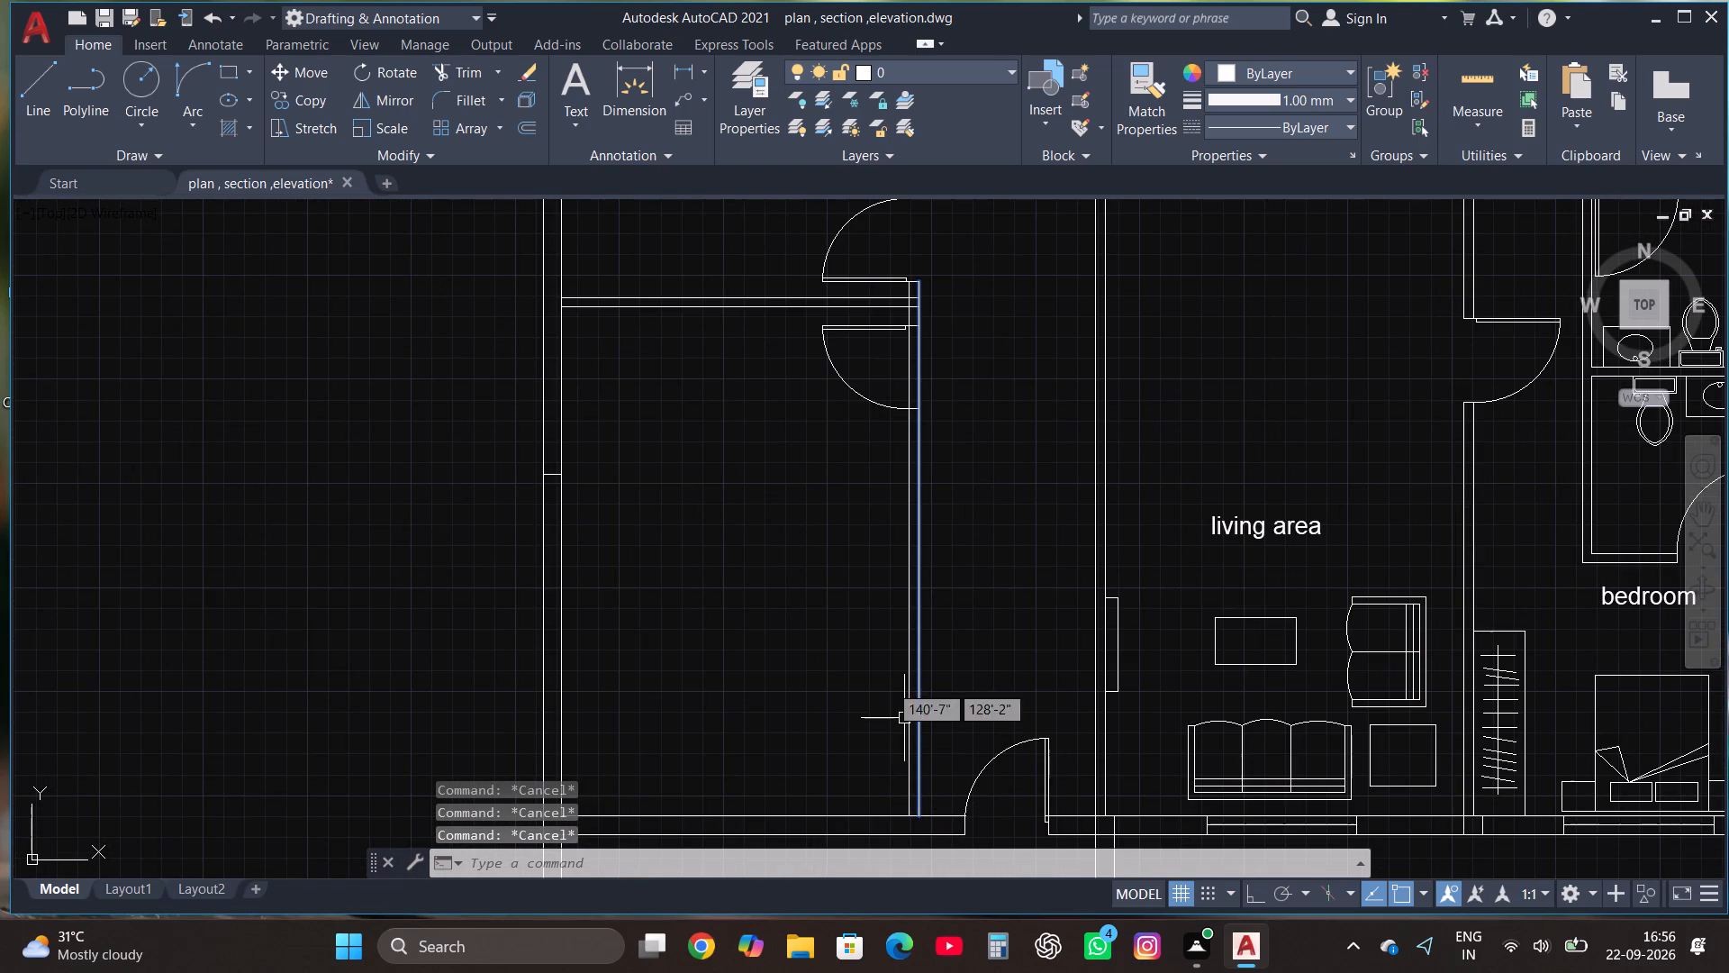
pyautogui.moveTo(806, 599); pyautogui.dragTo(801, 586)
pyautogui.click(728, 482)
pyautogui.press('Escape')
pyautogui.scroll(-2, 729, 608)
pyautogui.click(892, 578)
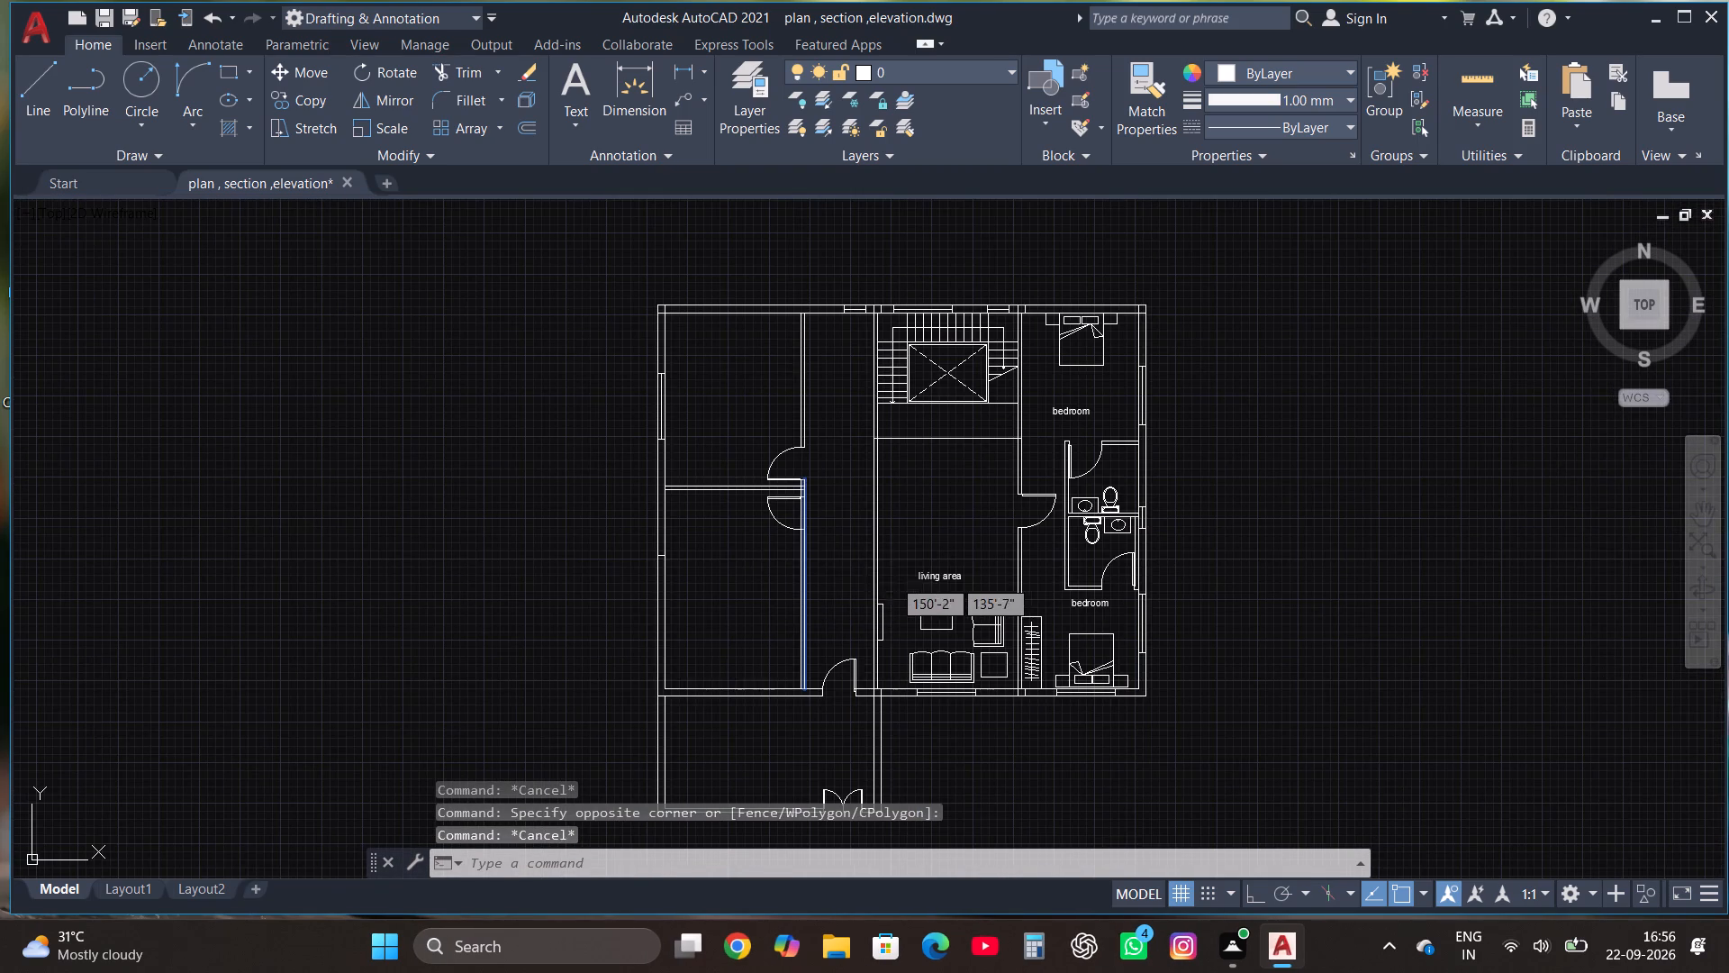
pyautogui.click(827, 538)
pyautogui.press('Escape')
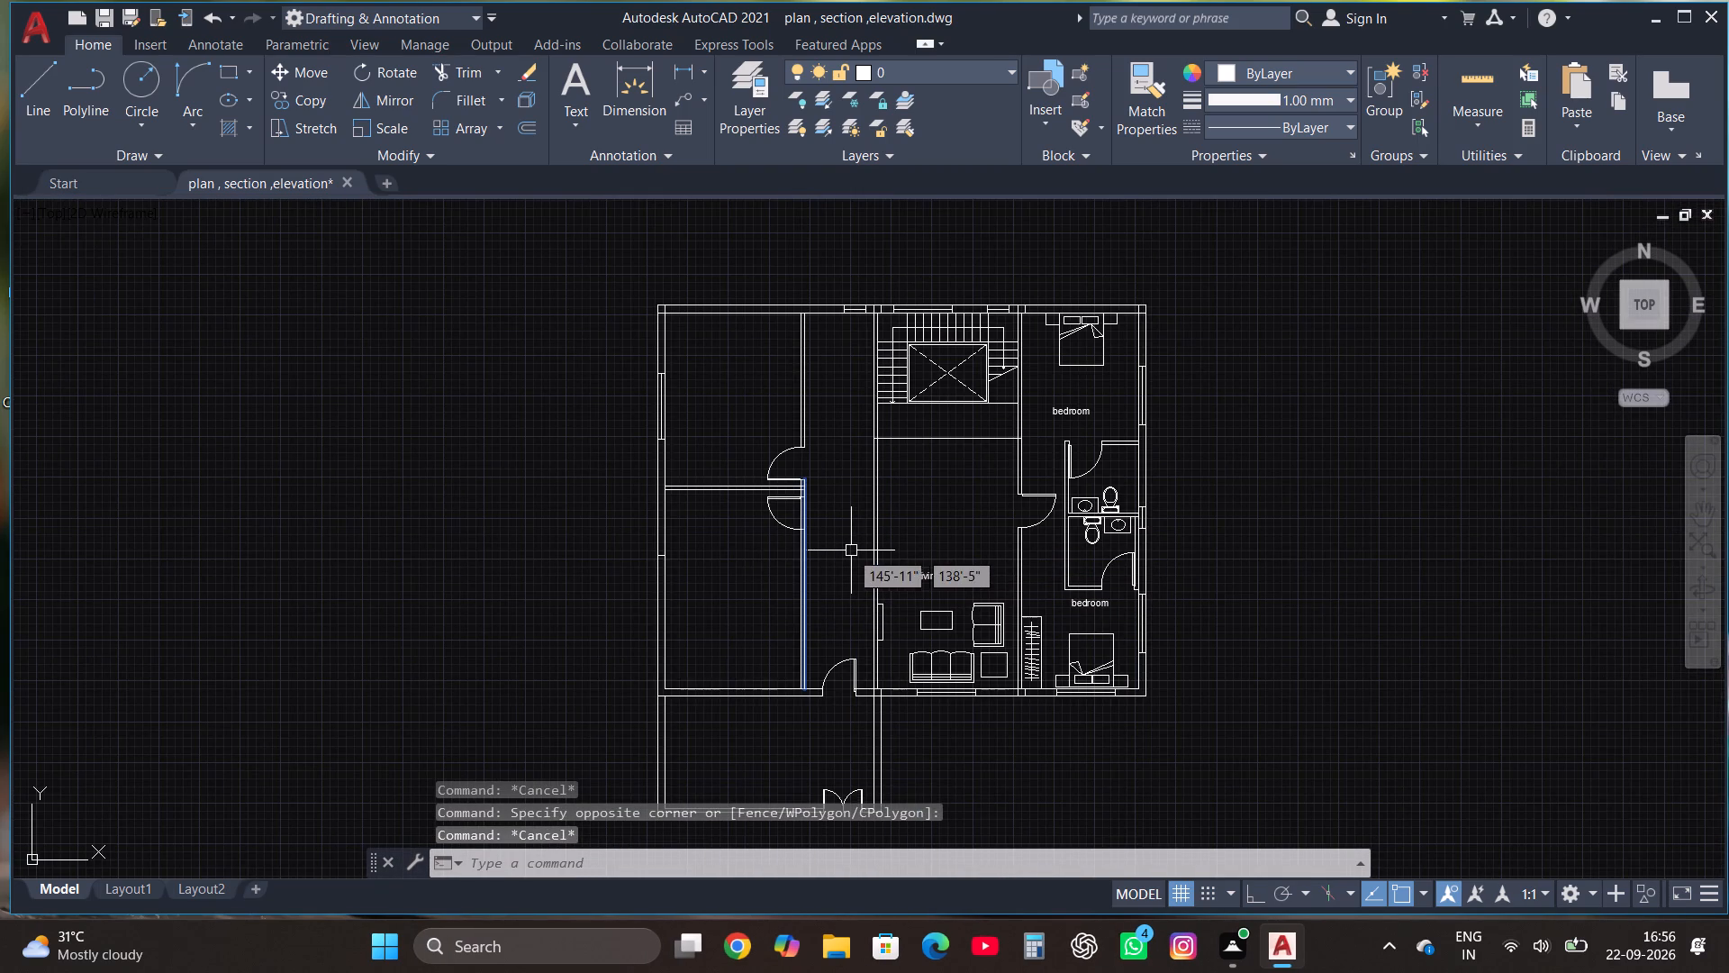
# Delete the partition's east wall line running from the northern door's south jamb to the south wall.
pyautogui.scroll(1, 813, 548)
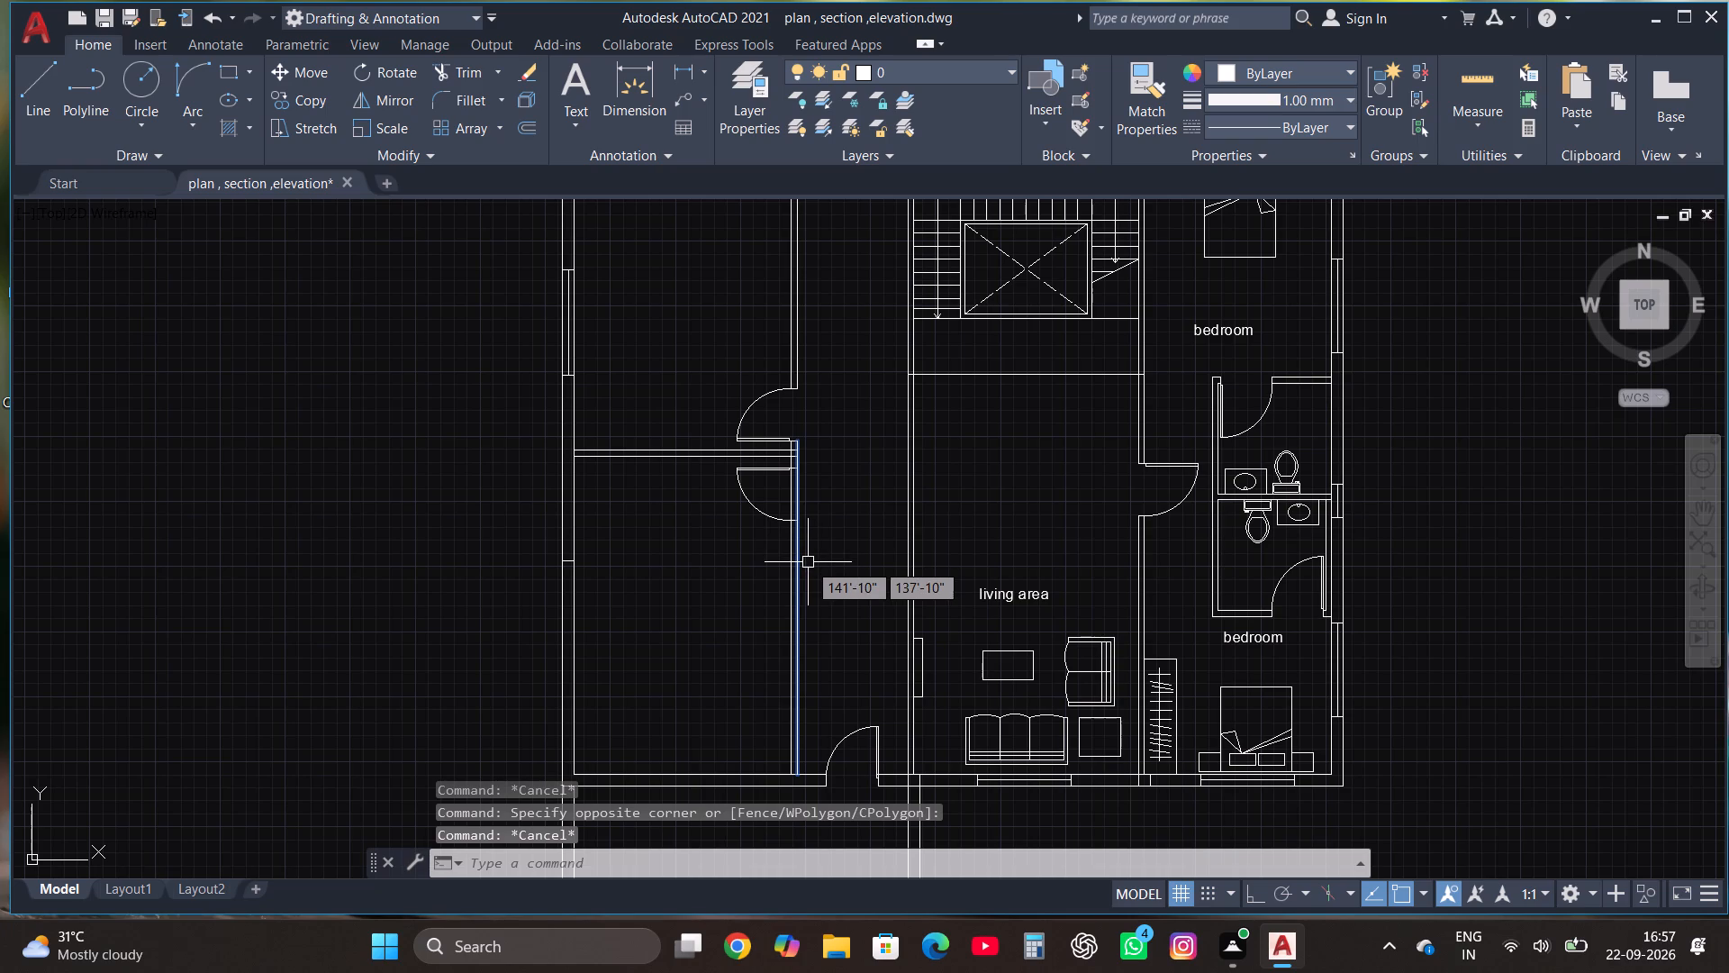
pyautogui.press('Delete')
pyautogui.click(794, 582)
pyautogui.press('Delete')
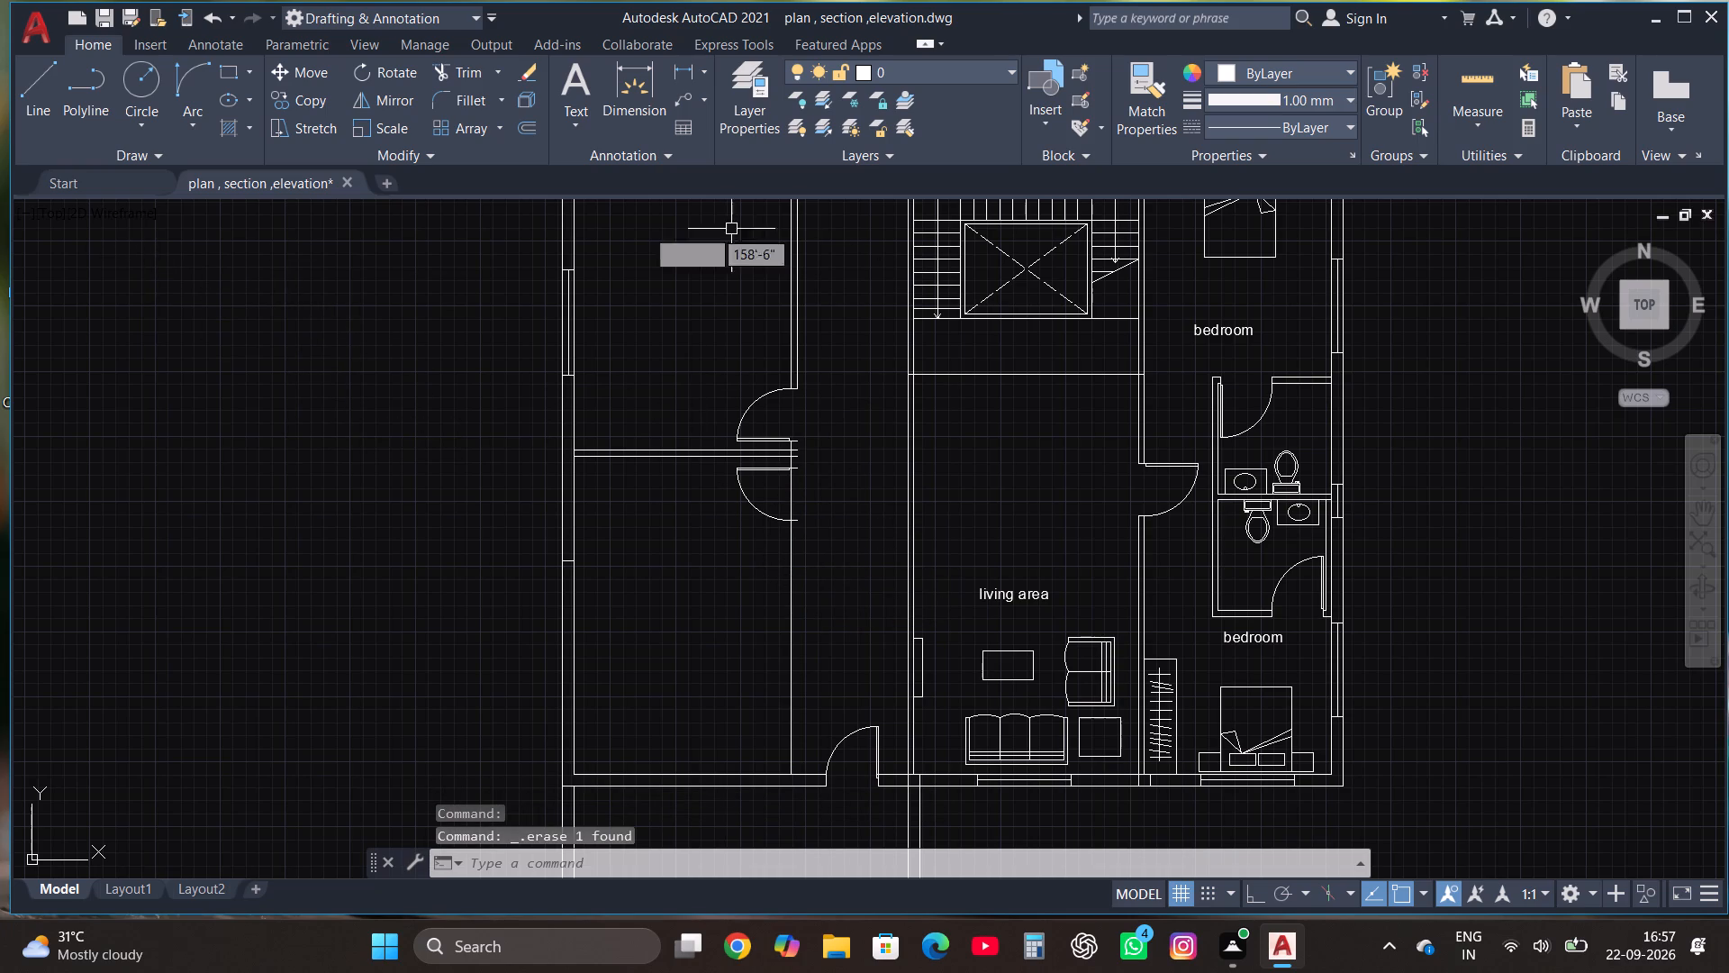
# With Ortho on, draw a vertical line from the northern door's southeast jamb corner down past the south wall's inner face.
pyautogui.click(35, 91)
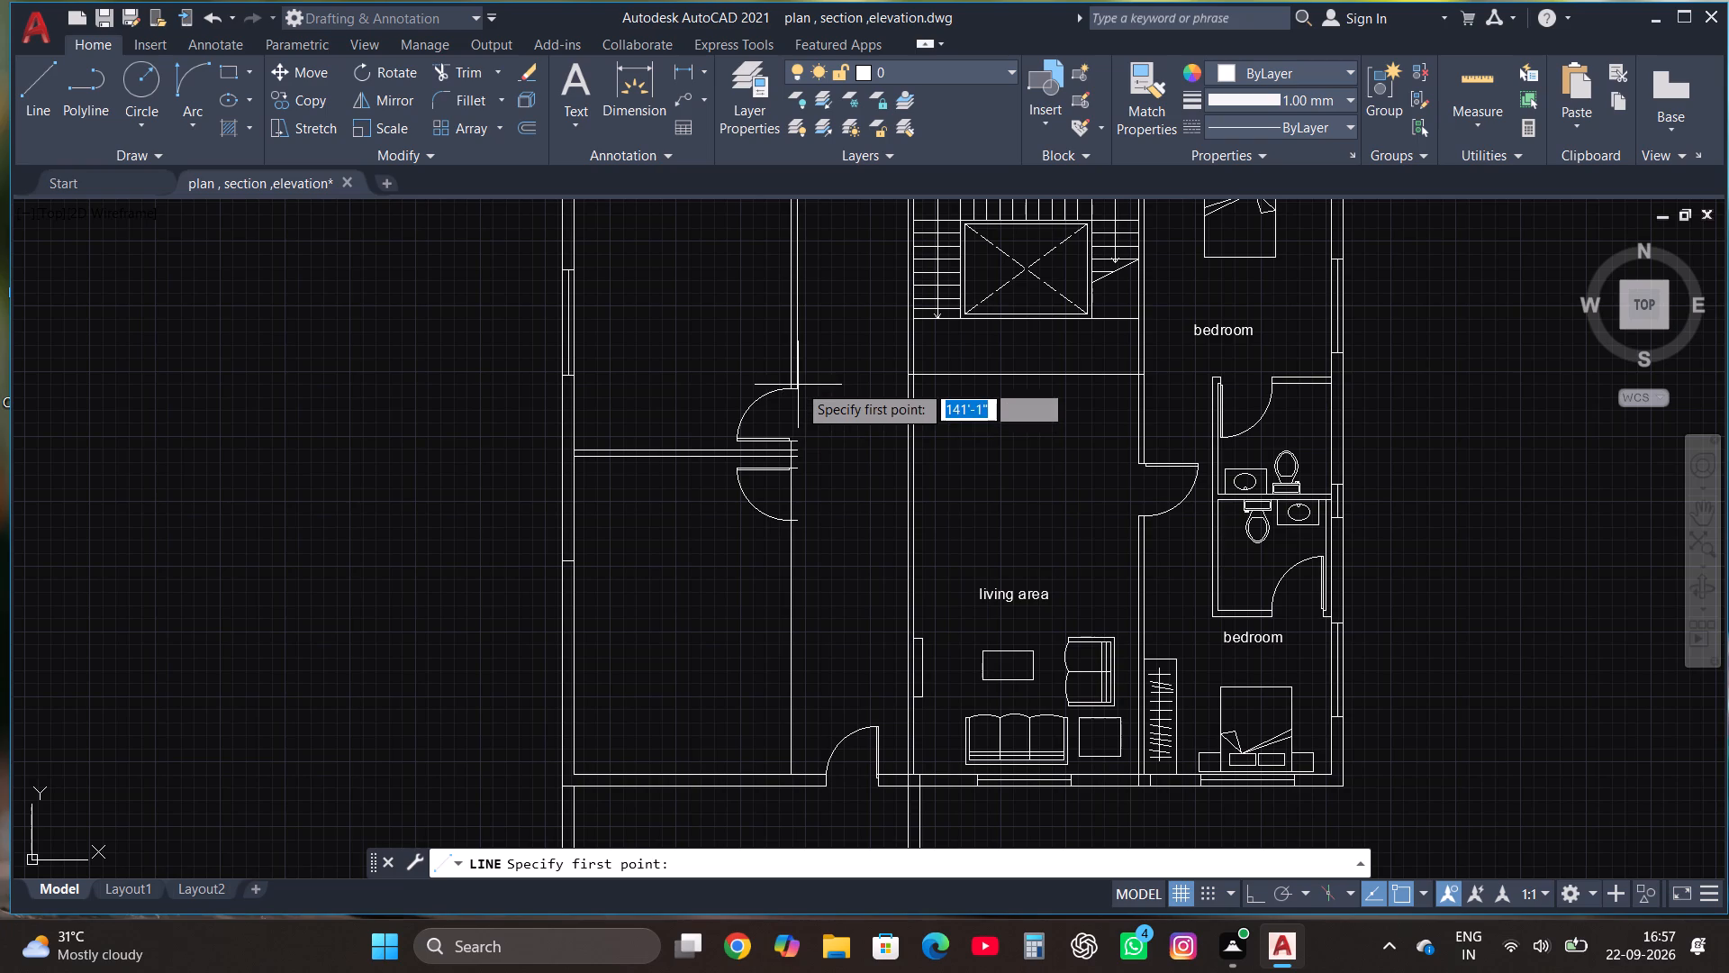
pyautogui.click(800, 442)
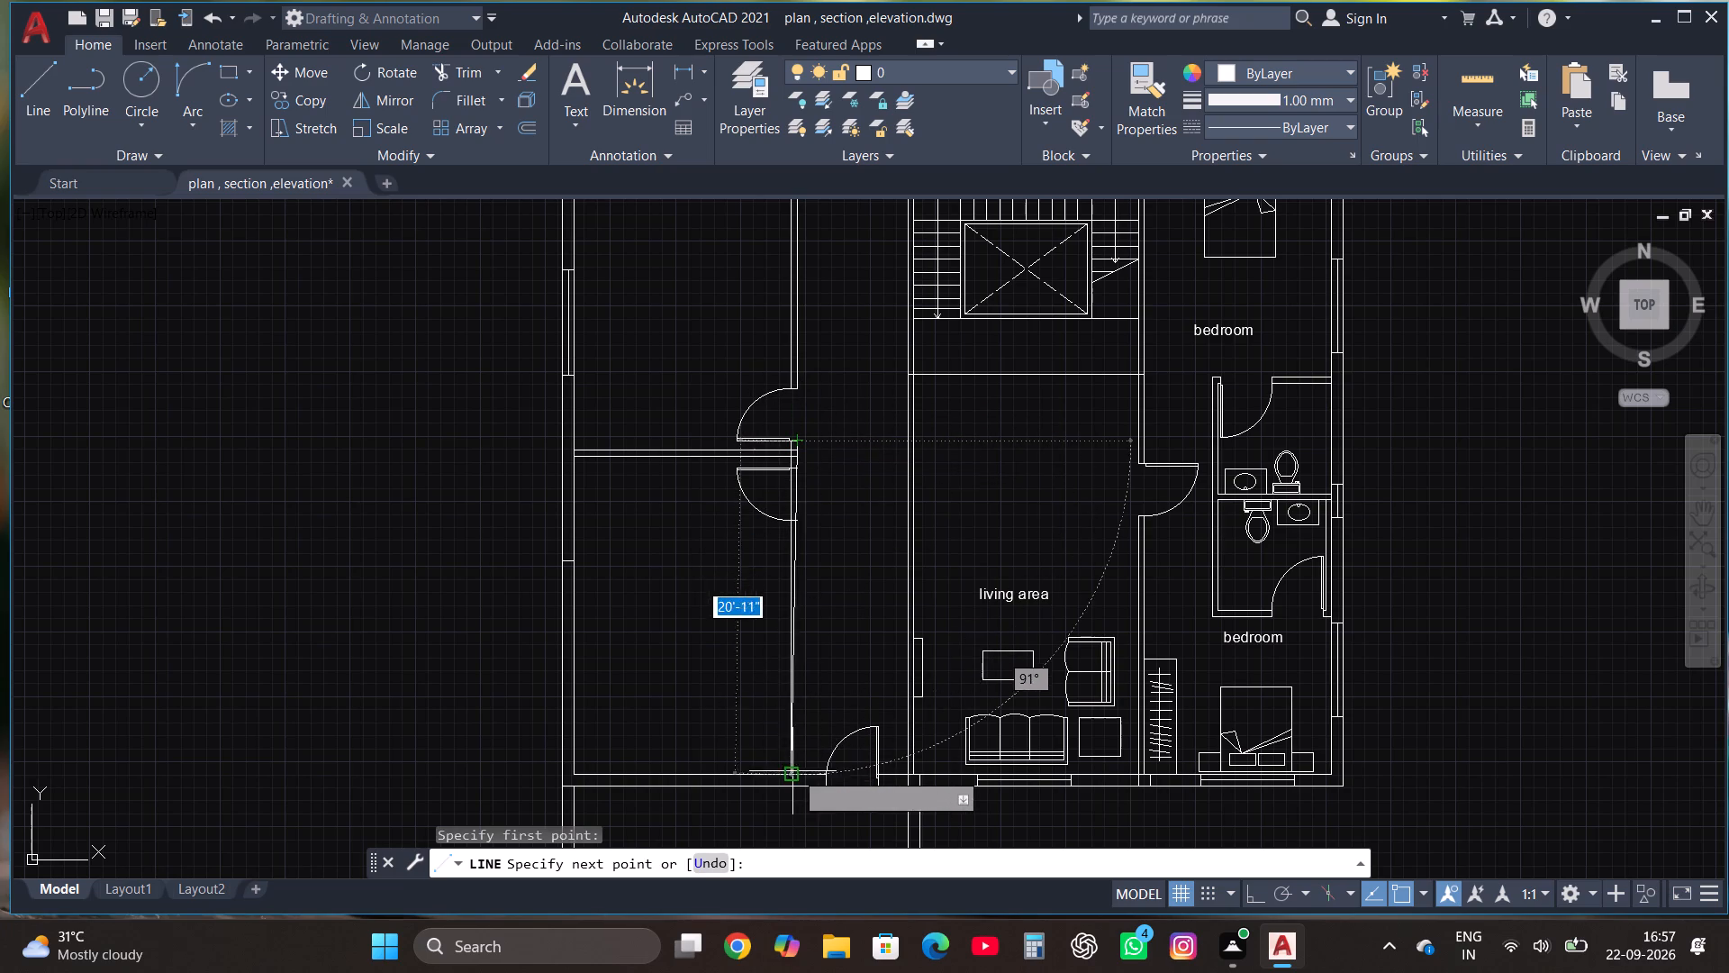
pyautogui.press('F8')
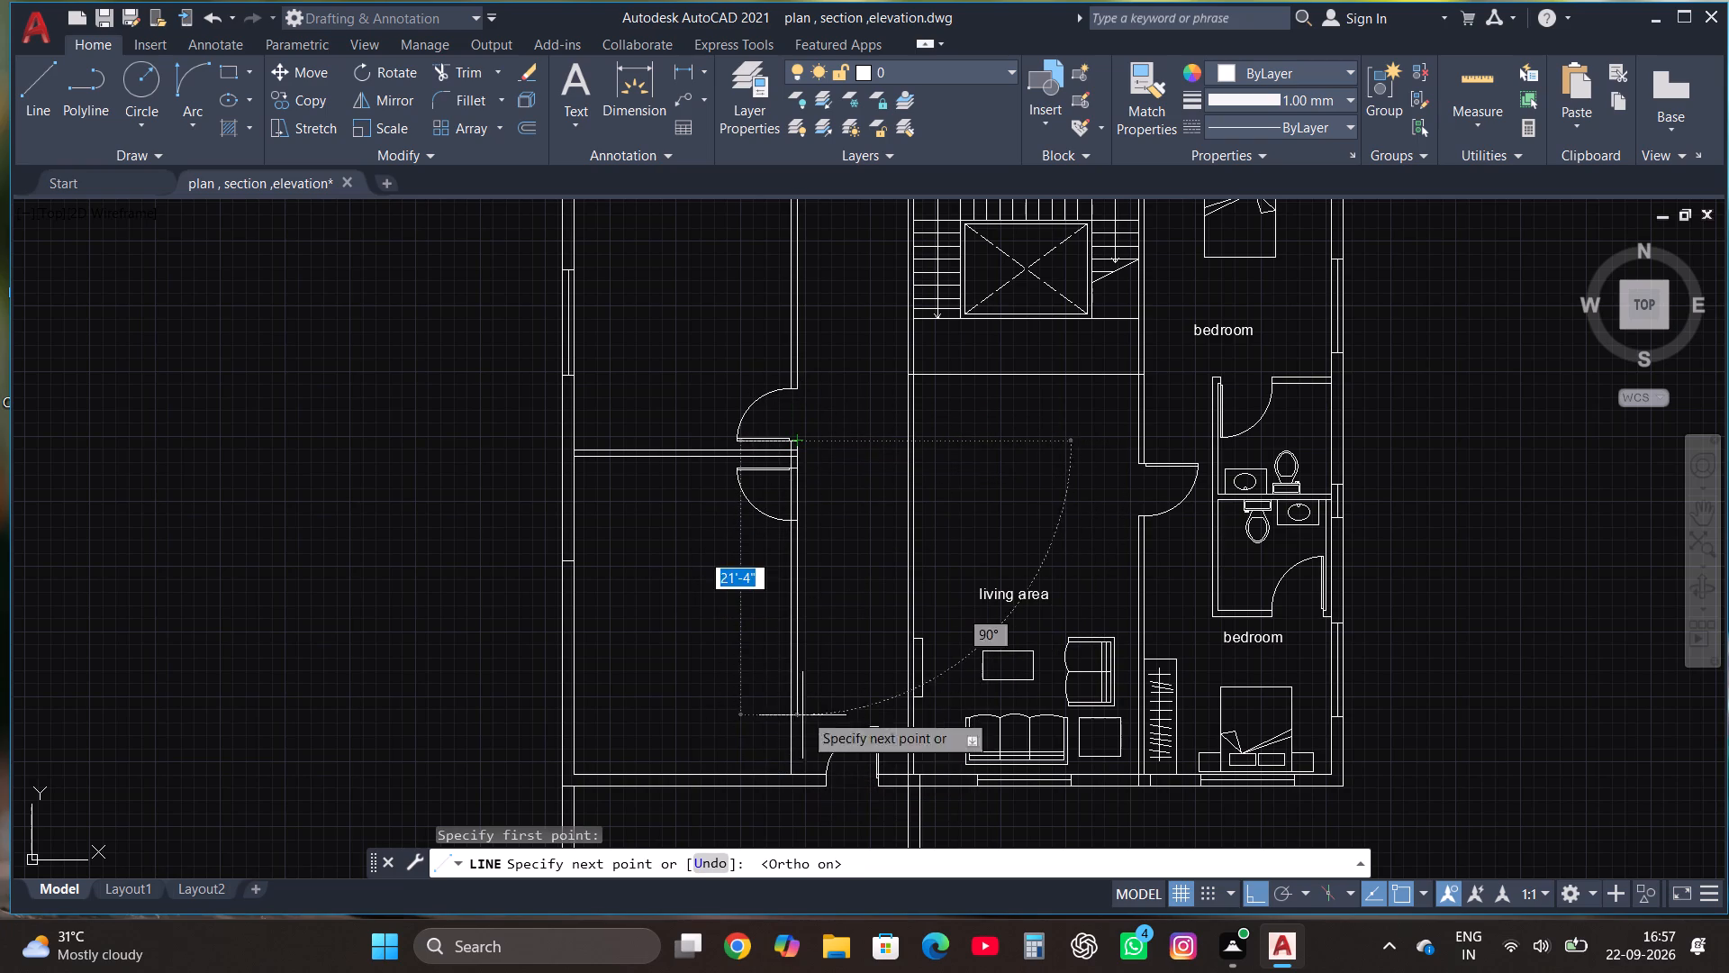
pyautogui.scroll(4, 793, 787)
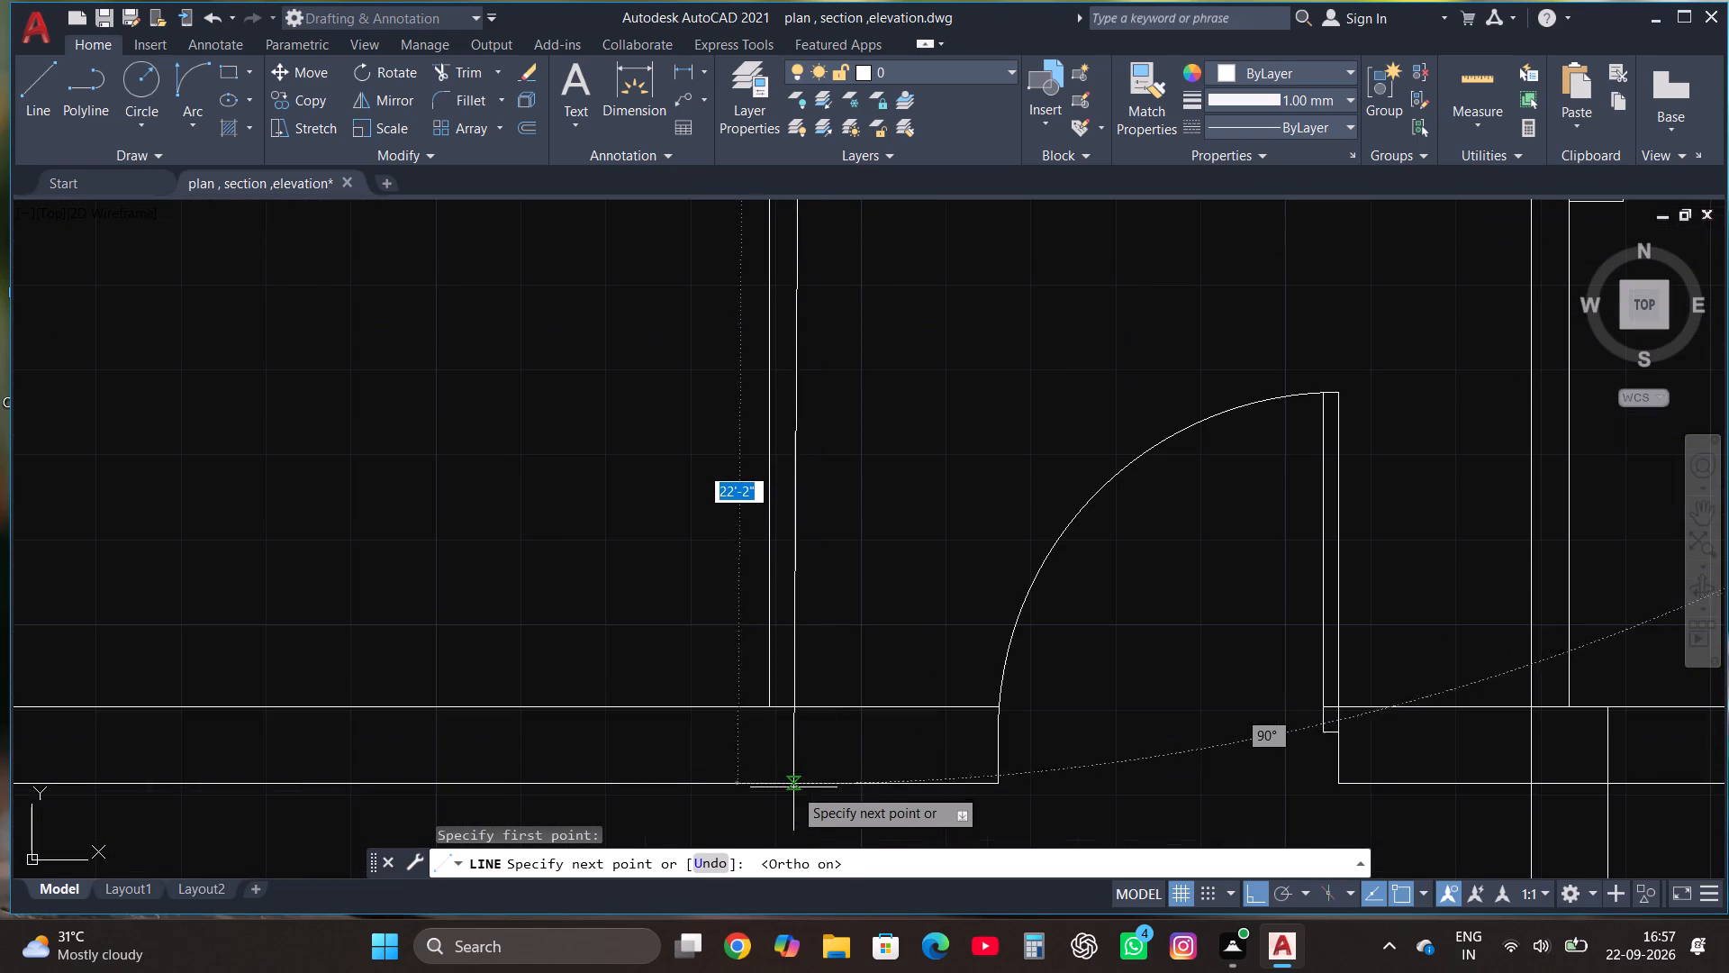
pyautogui.click(801, 766)
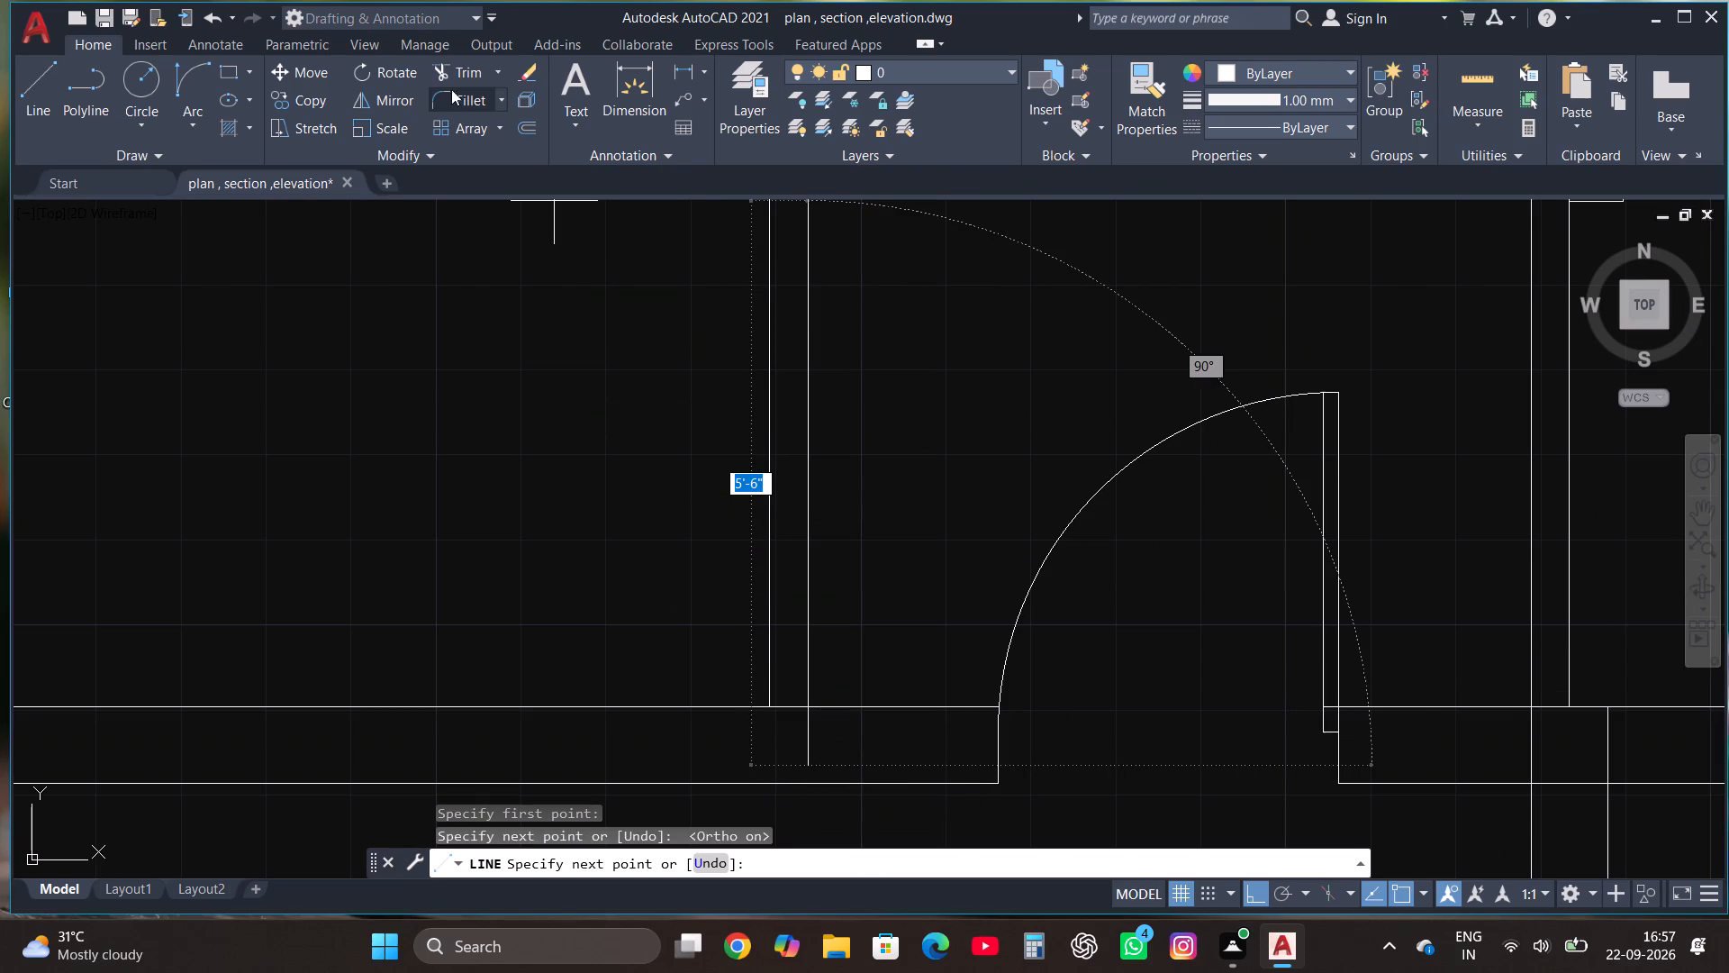
# Trim the new partition line's overhang below the south wall's inner face.
pyautogui.click(460, 75)
pyautogui.click(810, 734)
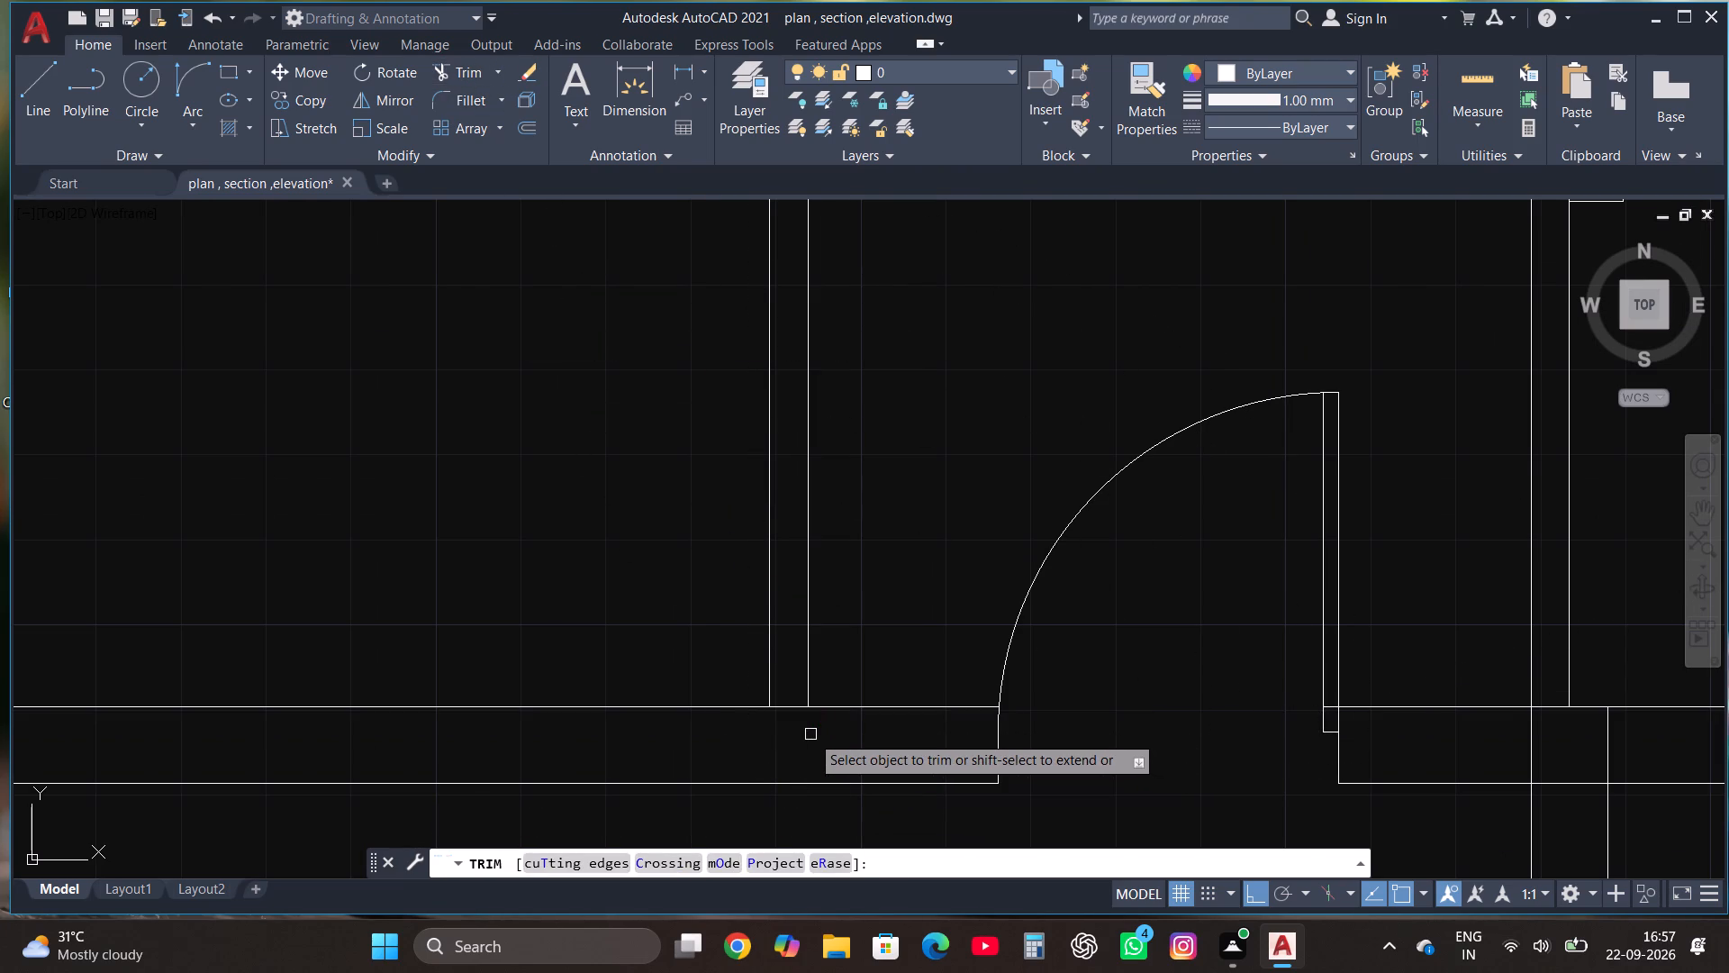
pyautogui.scroll(-3, 810, 734)
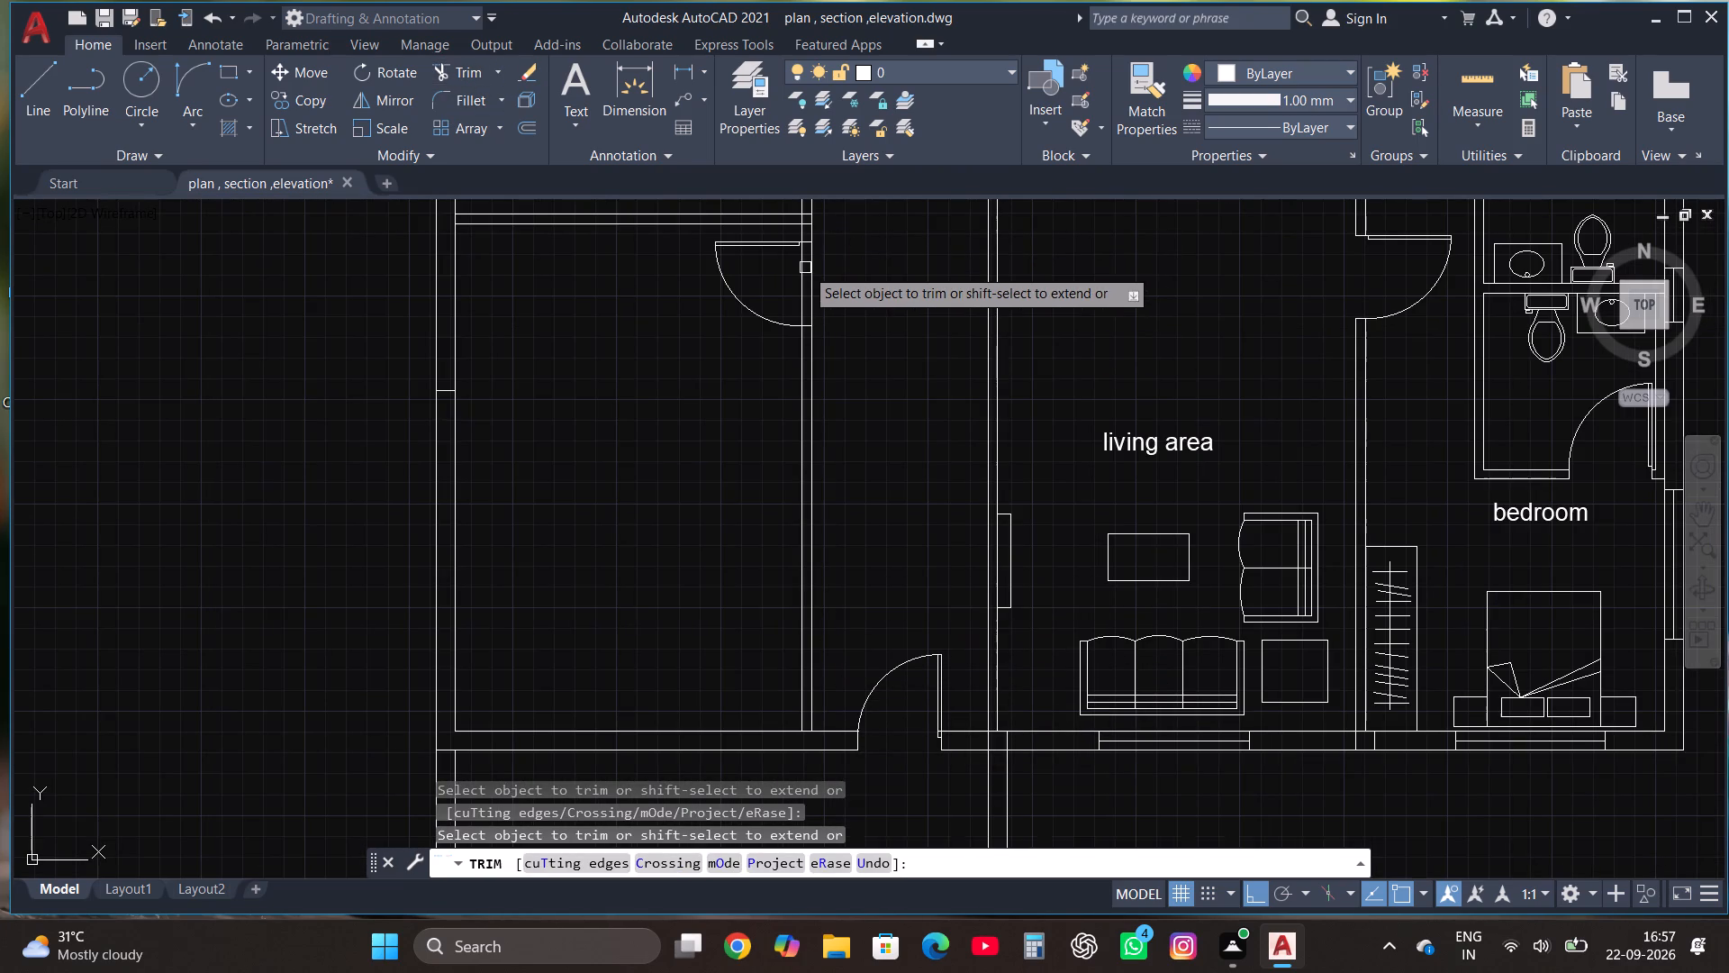
# Trim the partition's west wall line across the opening of the door south of the cross wall.
pyautogui.click(805, 269)
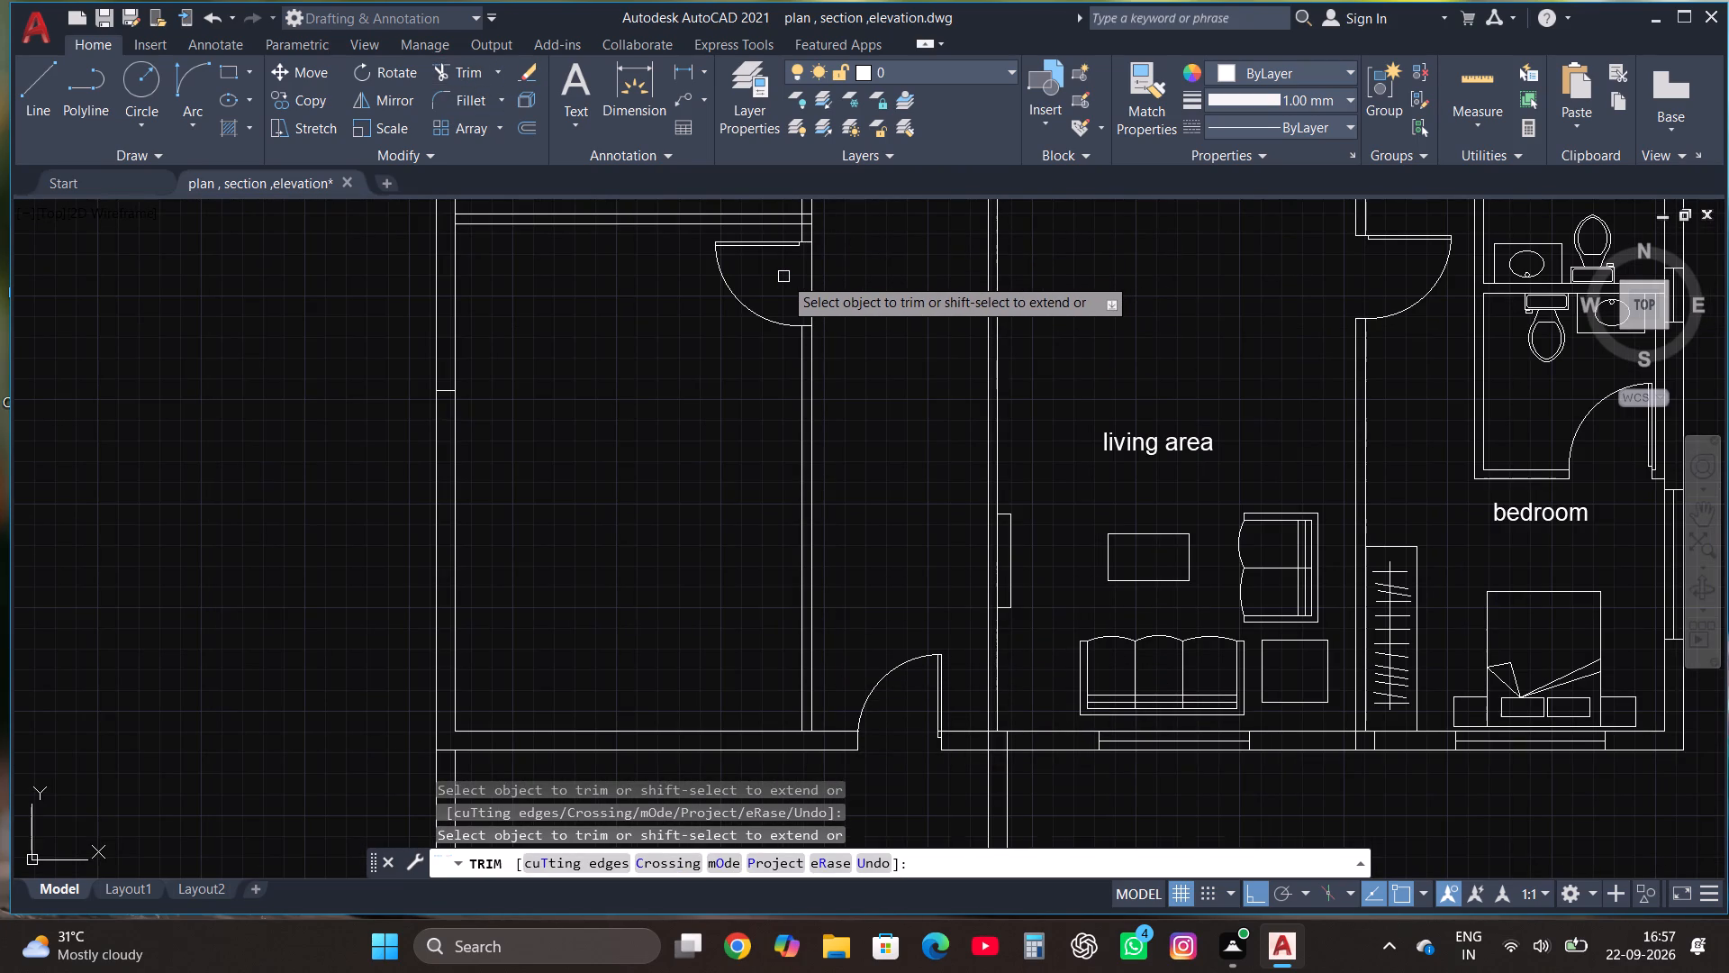
pyautogui.press('Escape')
# With Ortho on, move the door south of the cross wall about 1" east so it crosses the partition's east wall line.
pyautogui.click(783, 248)
pyautogui.scroll(-1, 784, 410)
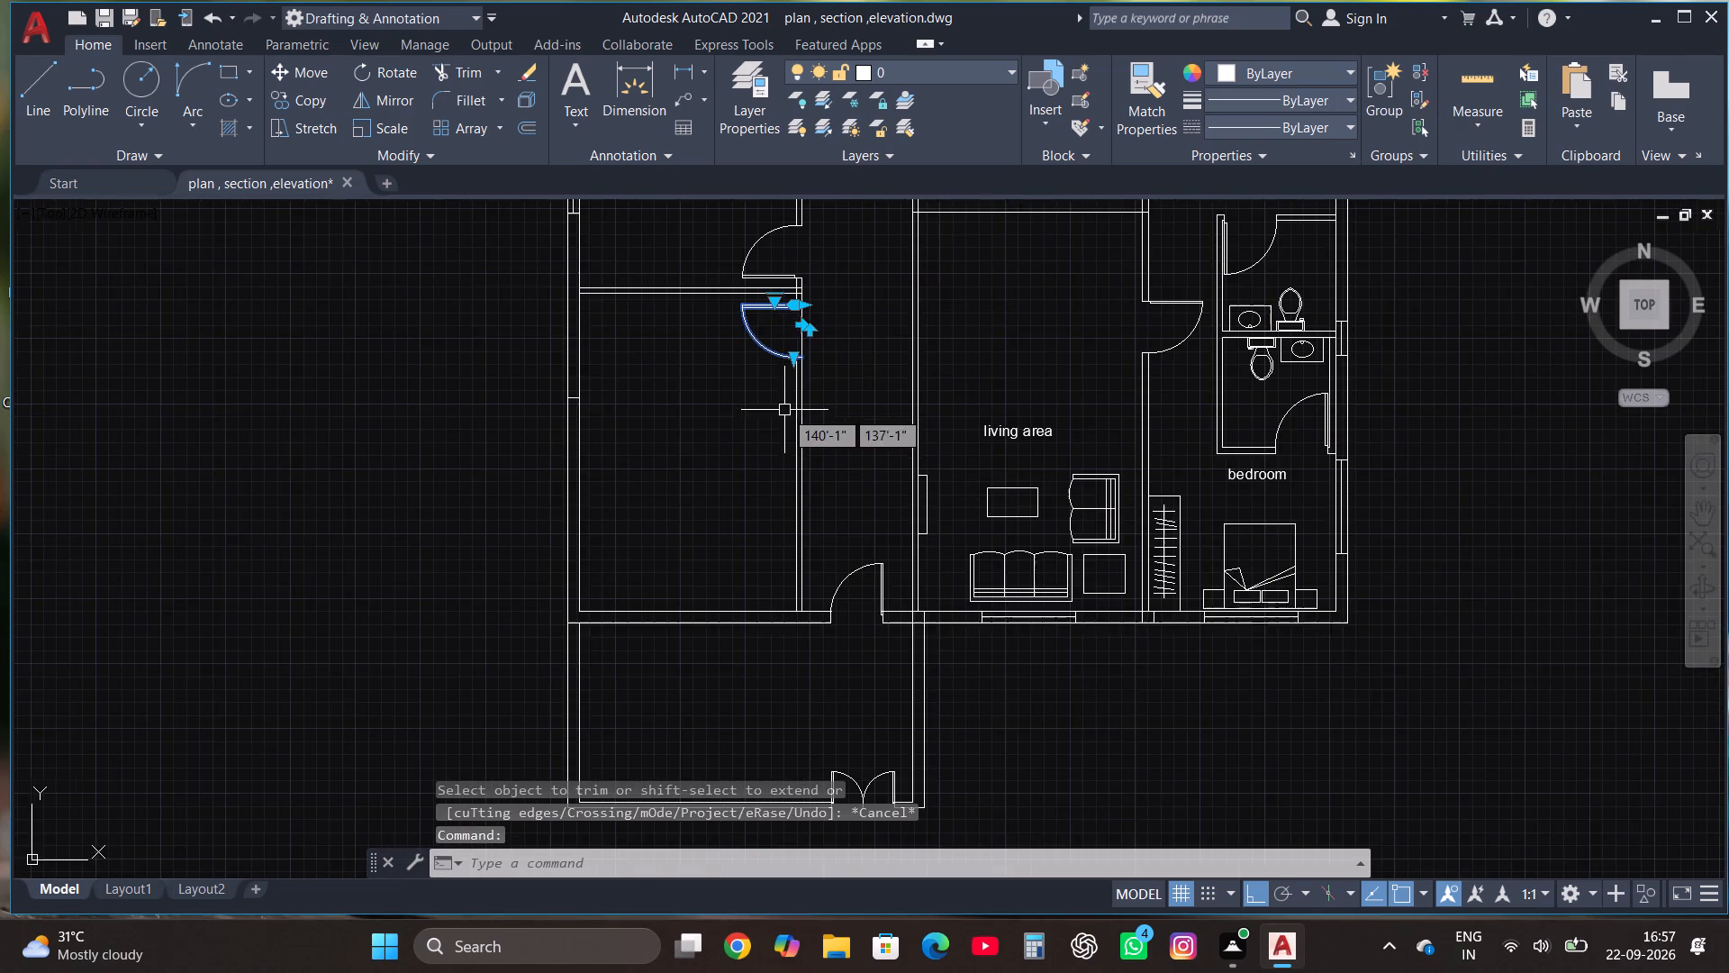
pyautogui.scroll(3, 792, 286)
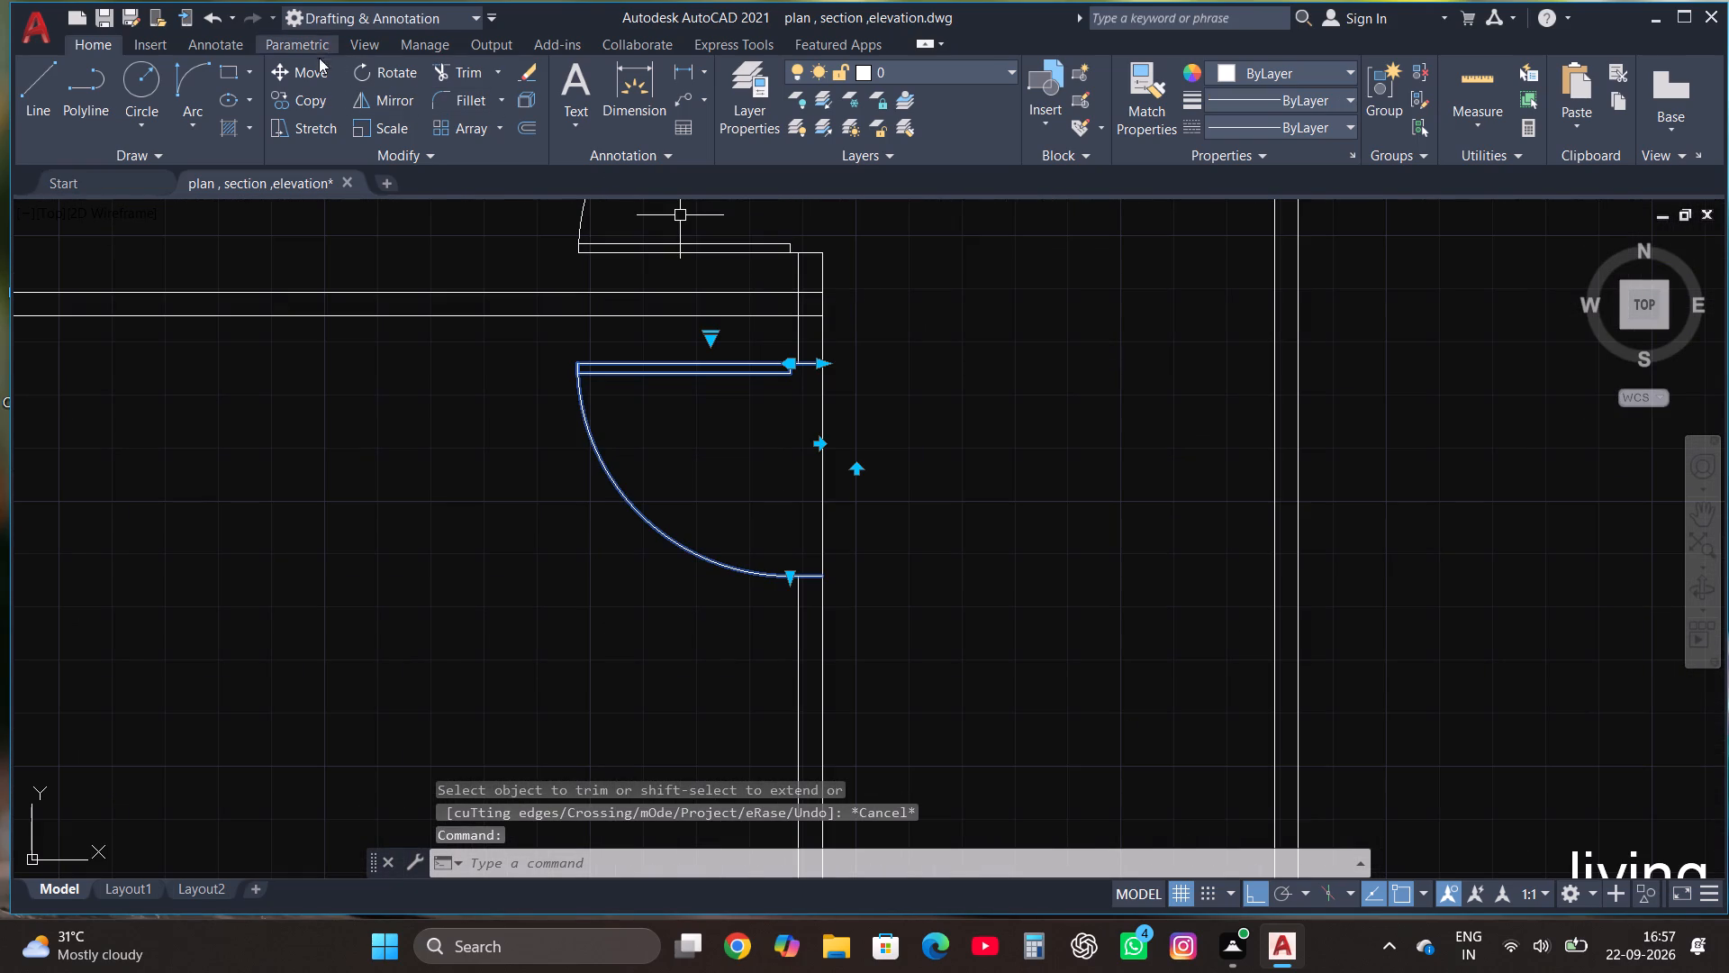
pyautogui.click(321, 74)
pyautogui.scroll(3, 823, 359)
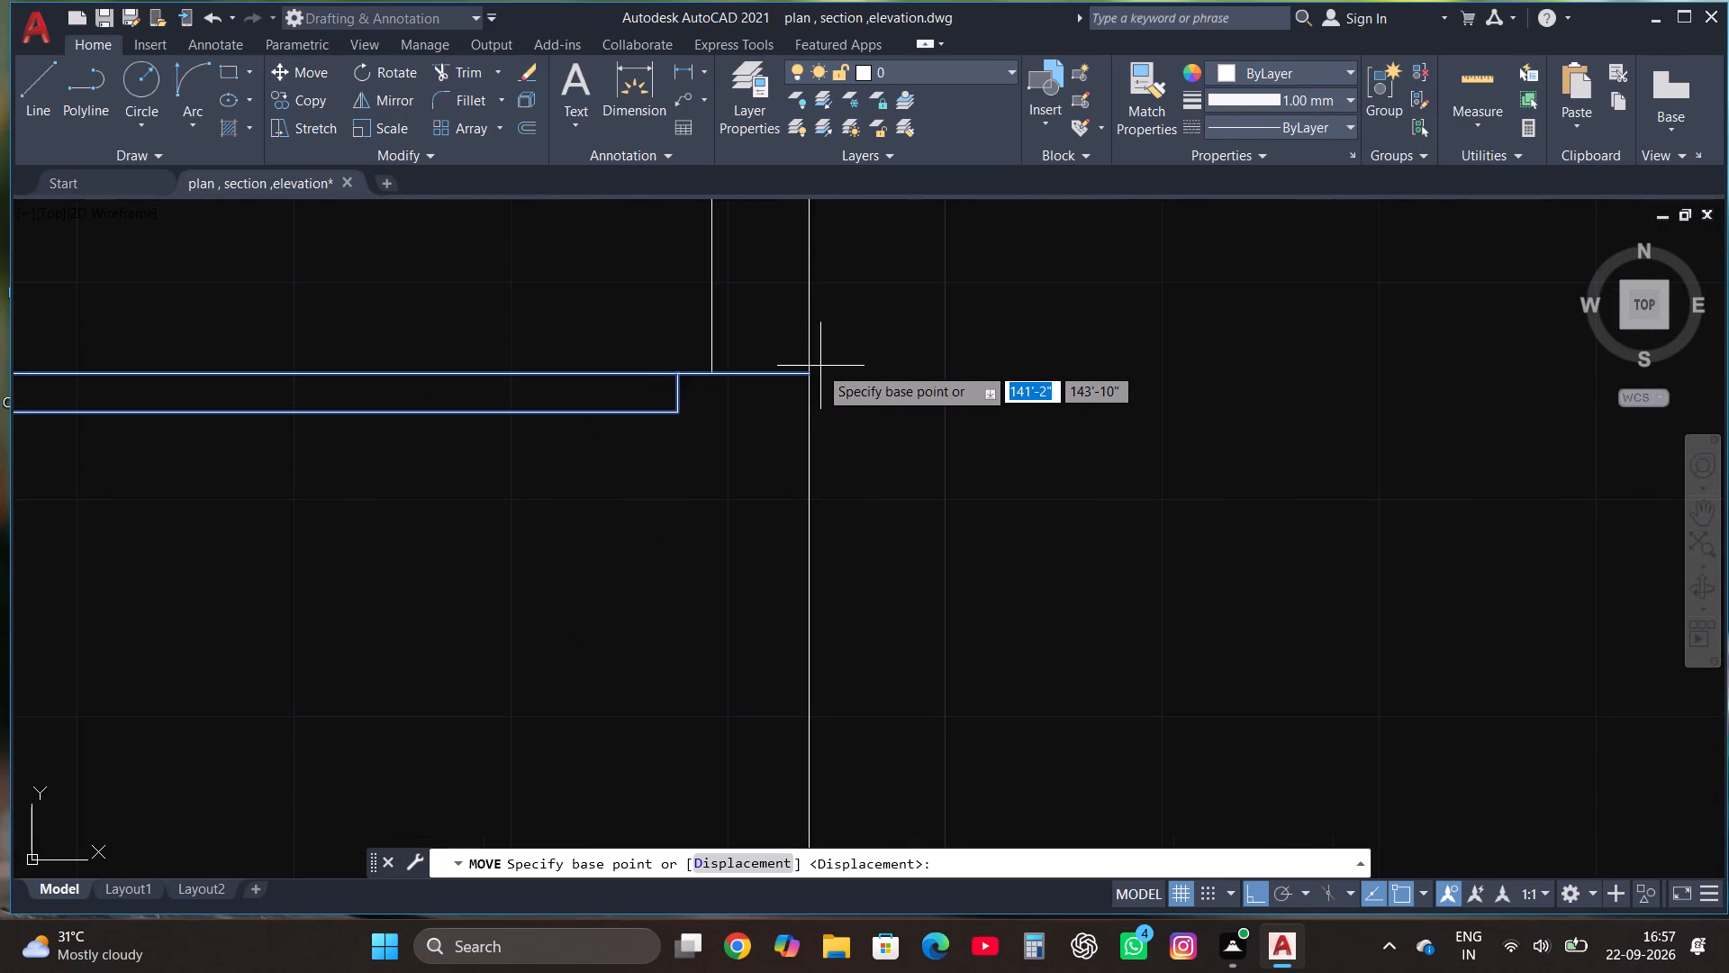
pyautogui.click(804, 377)
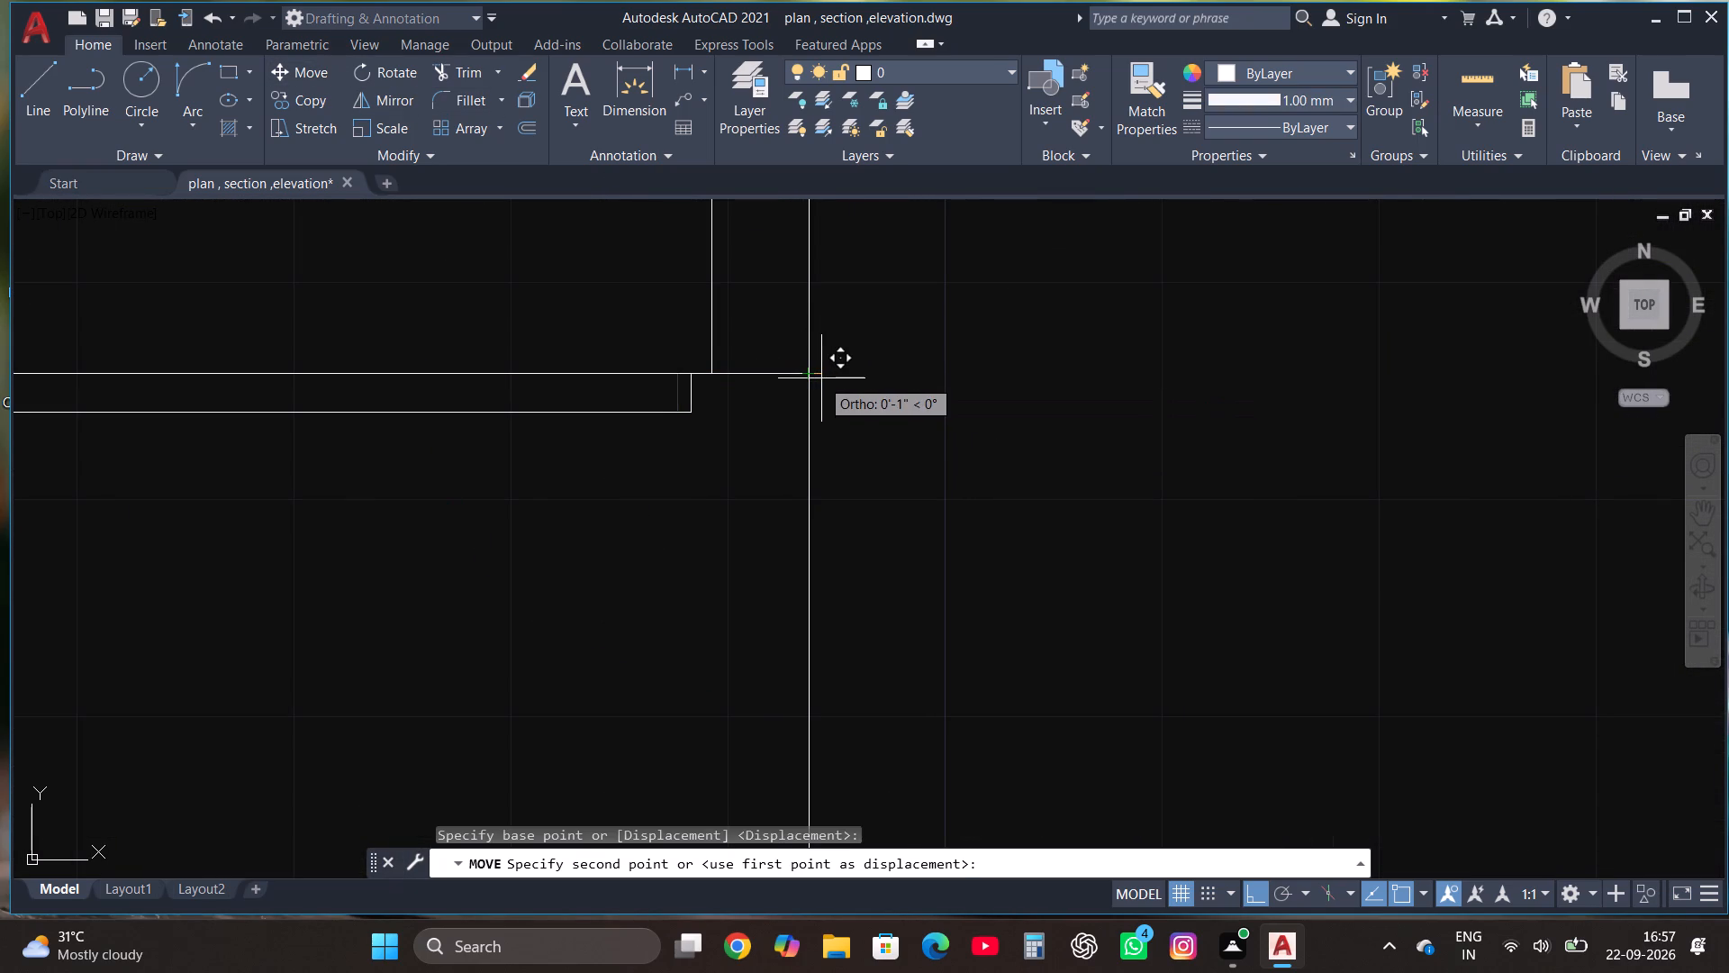
pyautogui.click(823, 378)
pyautogui.scroll(-4, 822, 381)
pyautogui.press('Escape')
pyautogui.scroll(2, 863, 441)
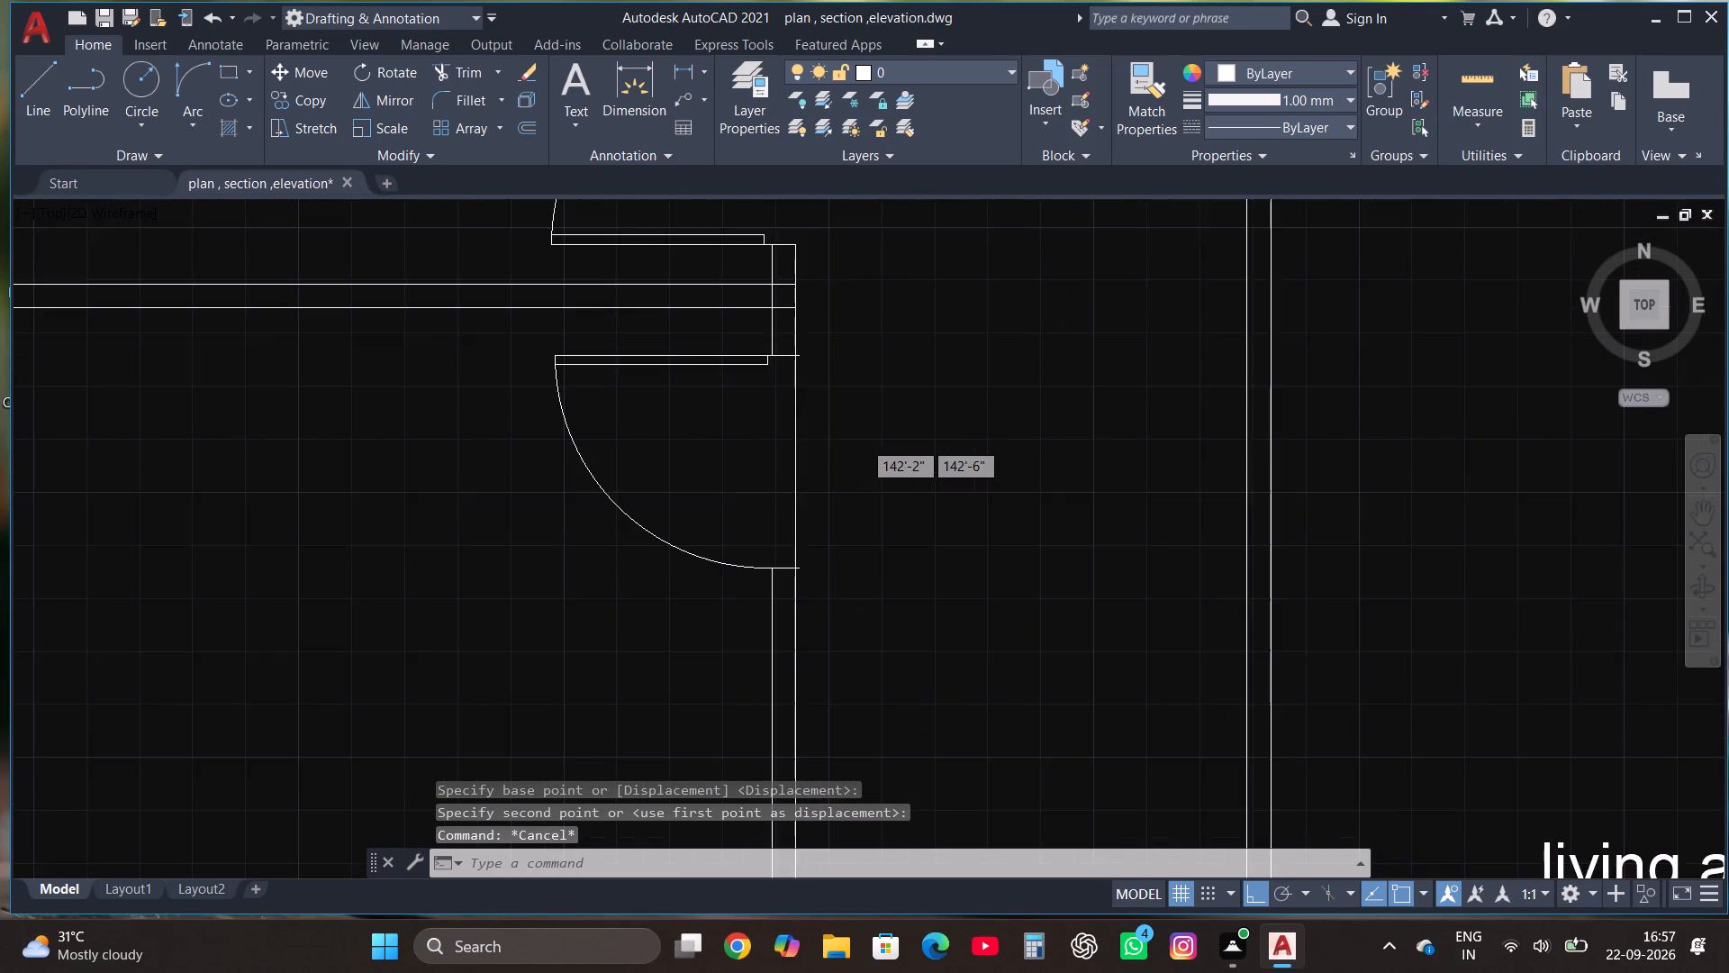
pyautogui.scroll(-1, 797, 426)
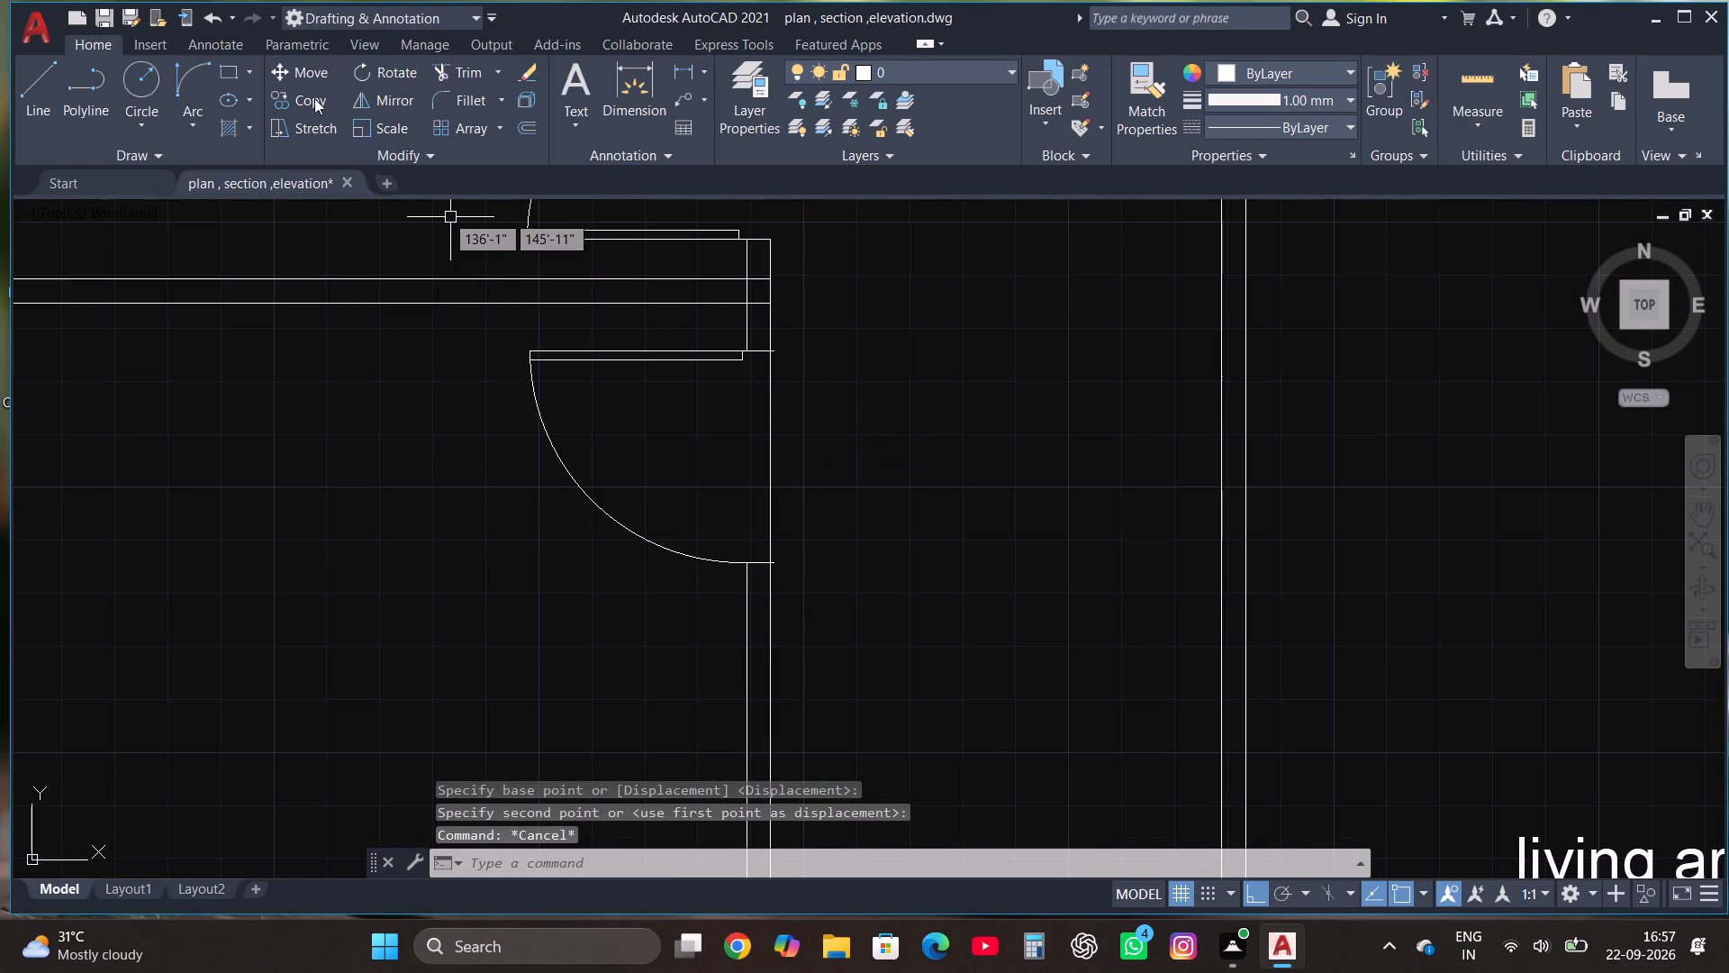
# Trim the partition's east wall line across the opening of the door south of the cross wall.
pyautogui.click(465, 75)
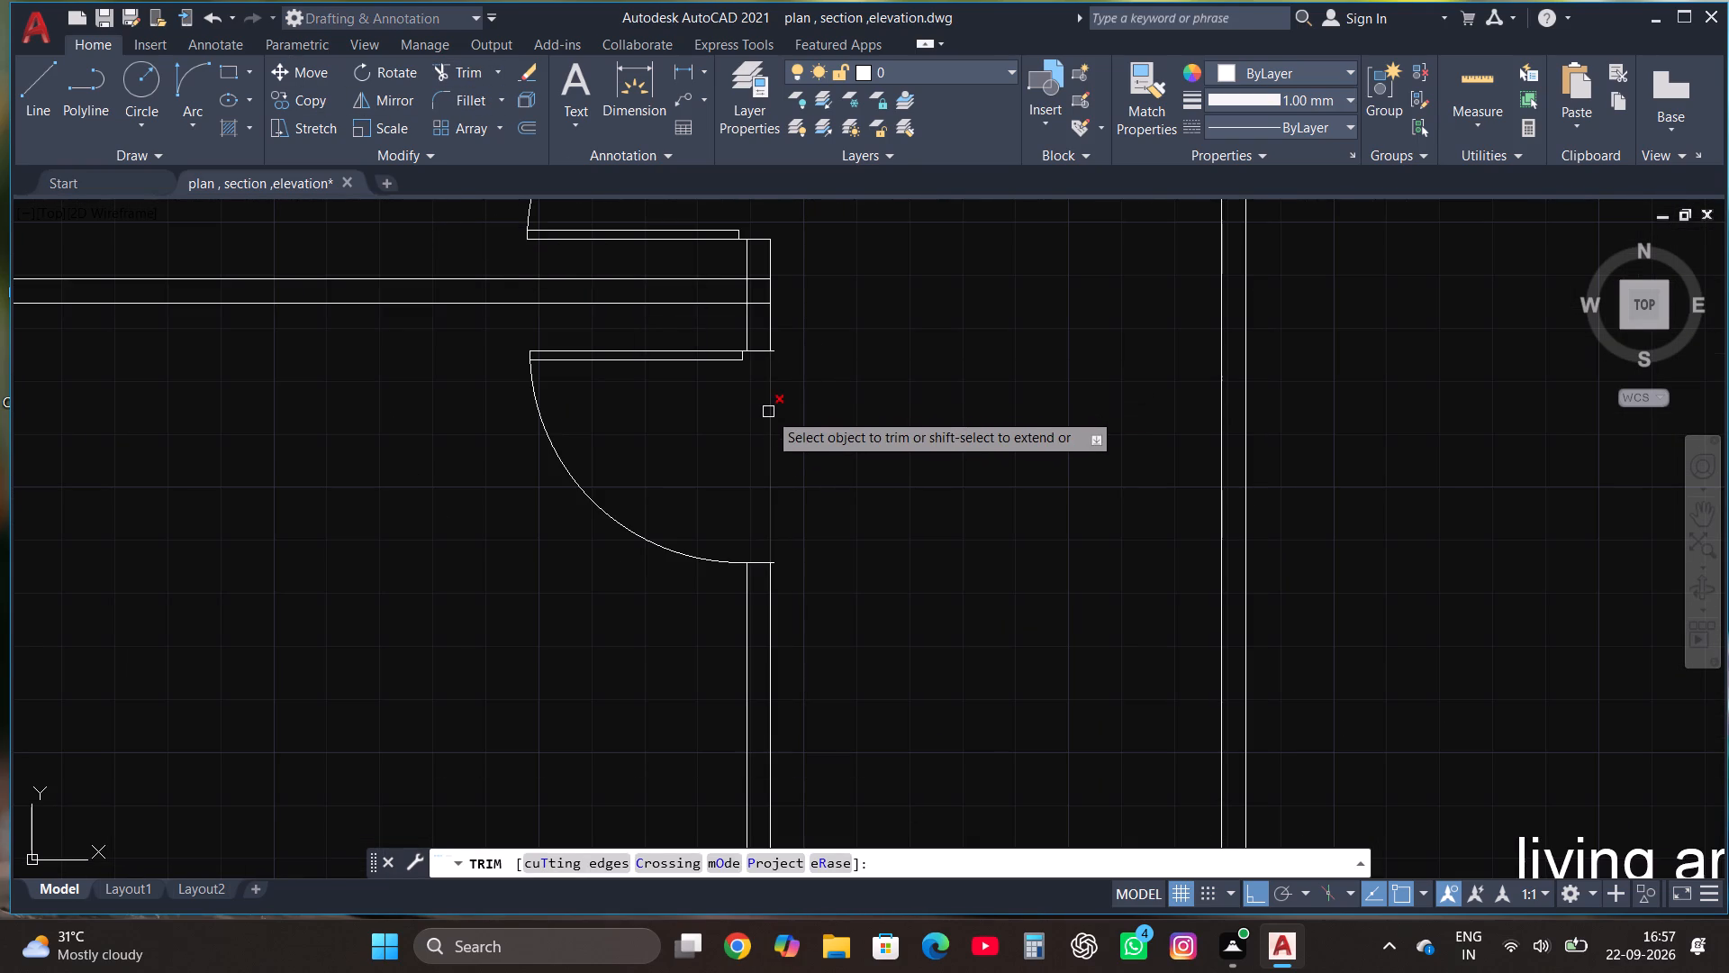
pyautogui.click(768, 412)
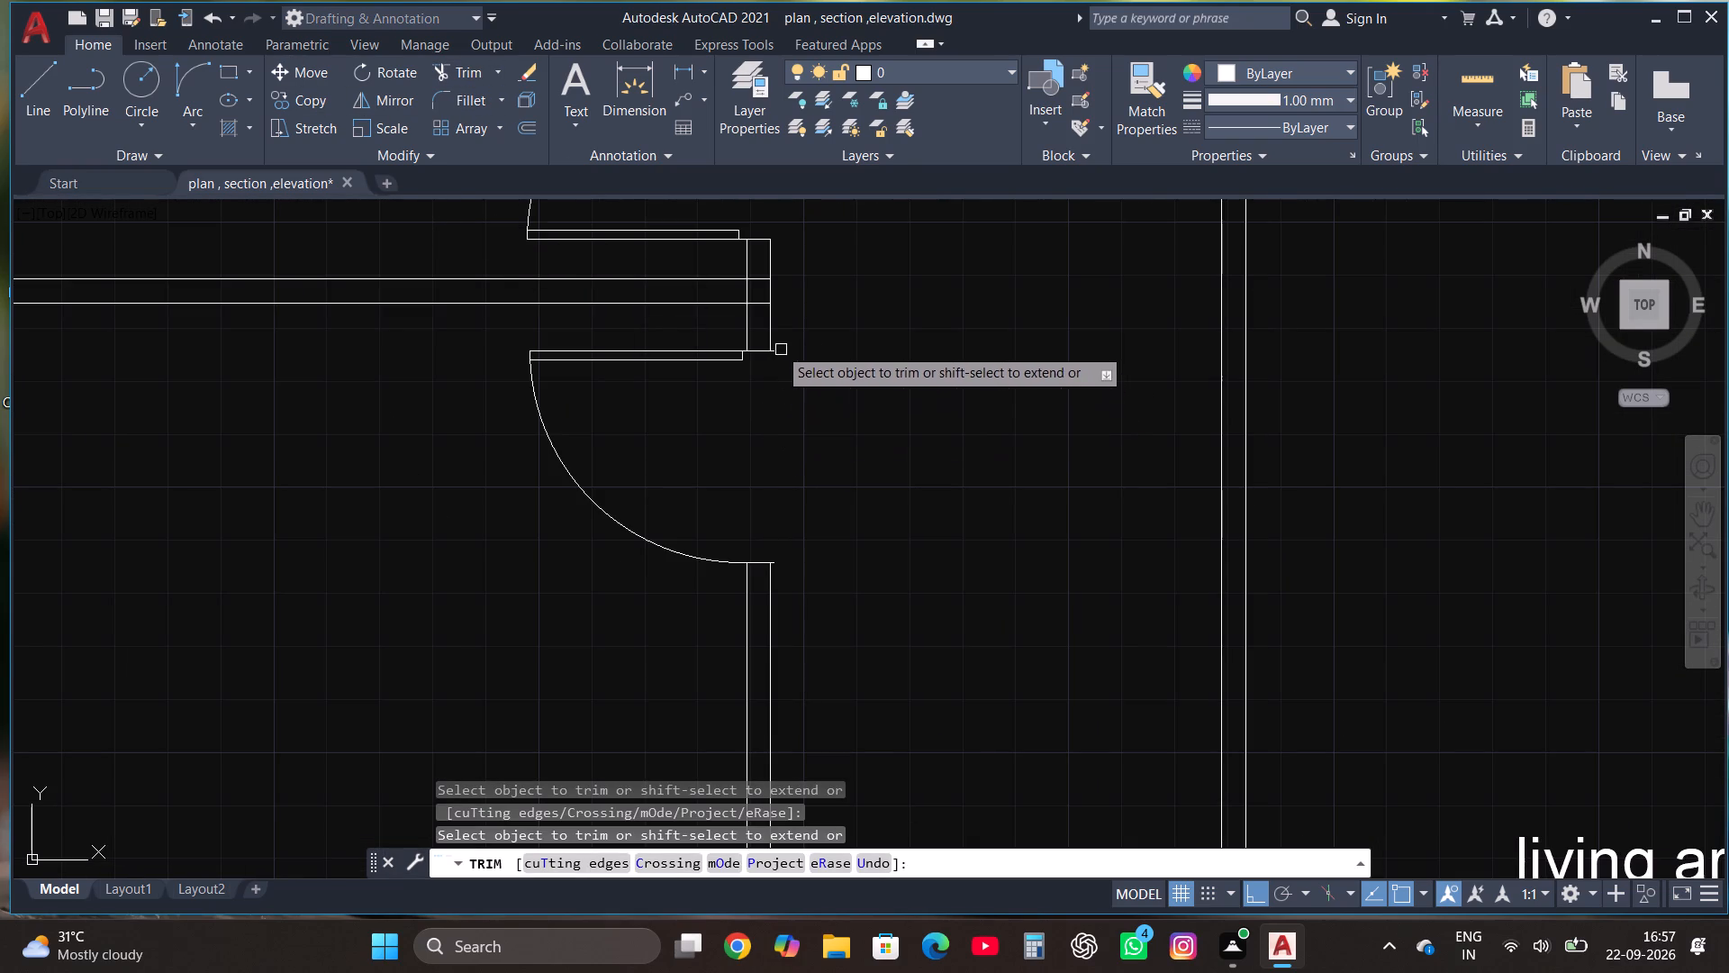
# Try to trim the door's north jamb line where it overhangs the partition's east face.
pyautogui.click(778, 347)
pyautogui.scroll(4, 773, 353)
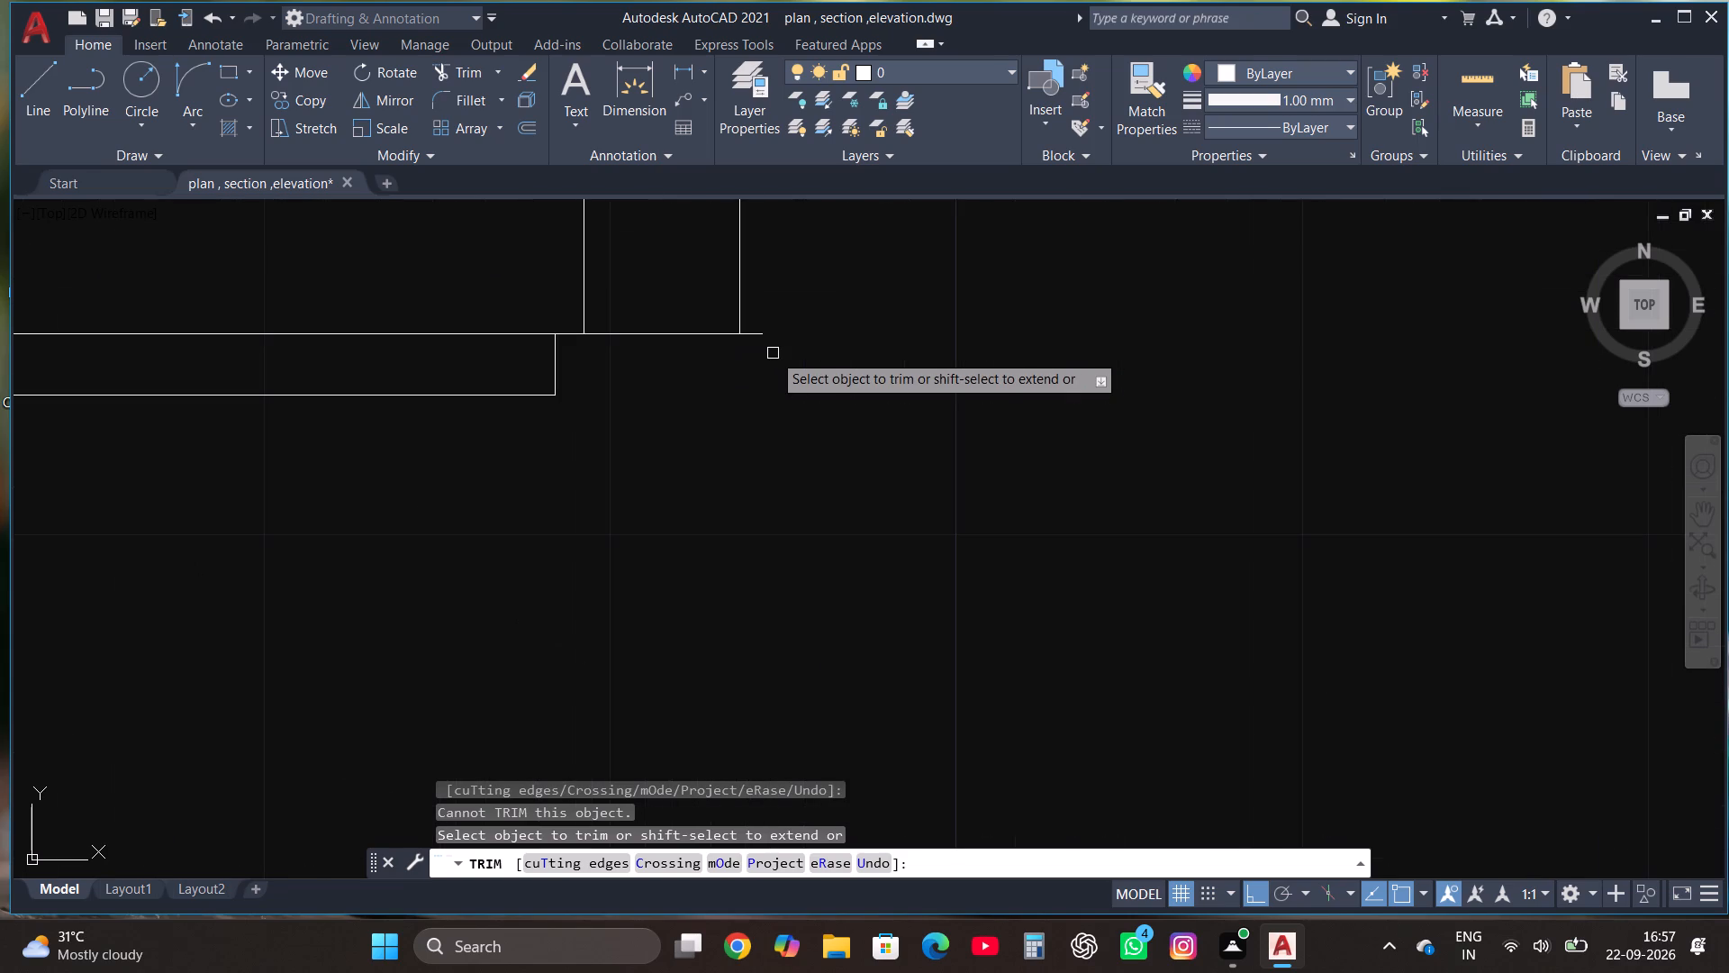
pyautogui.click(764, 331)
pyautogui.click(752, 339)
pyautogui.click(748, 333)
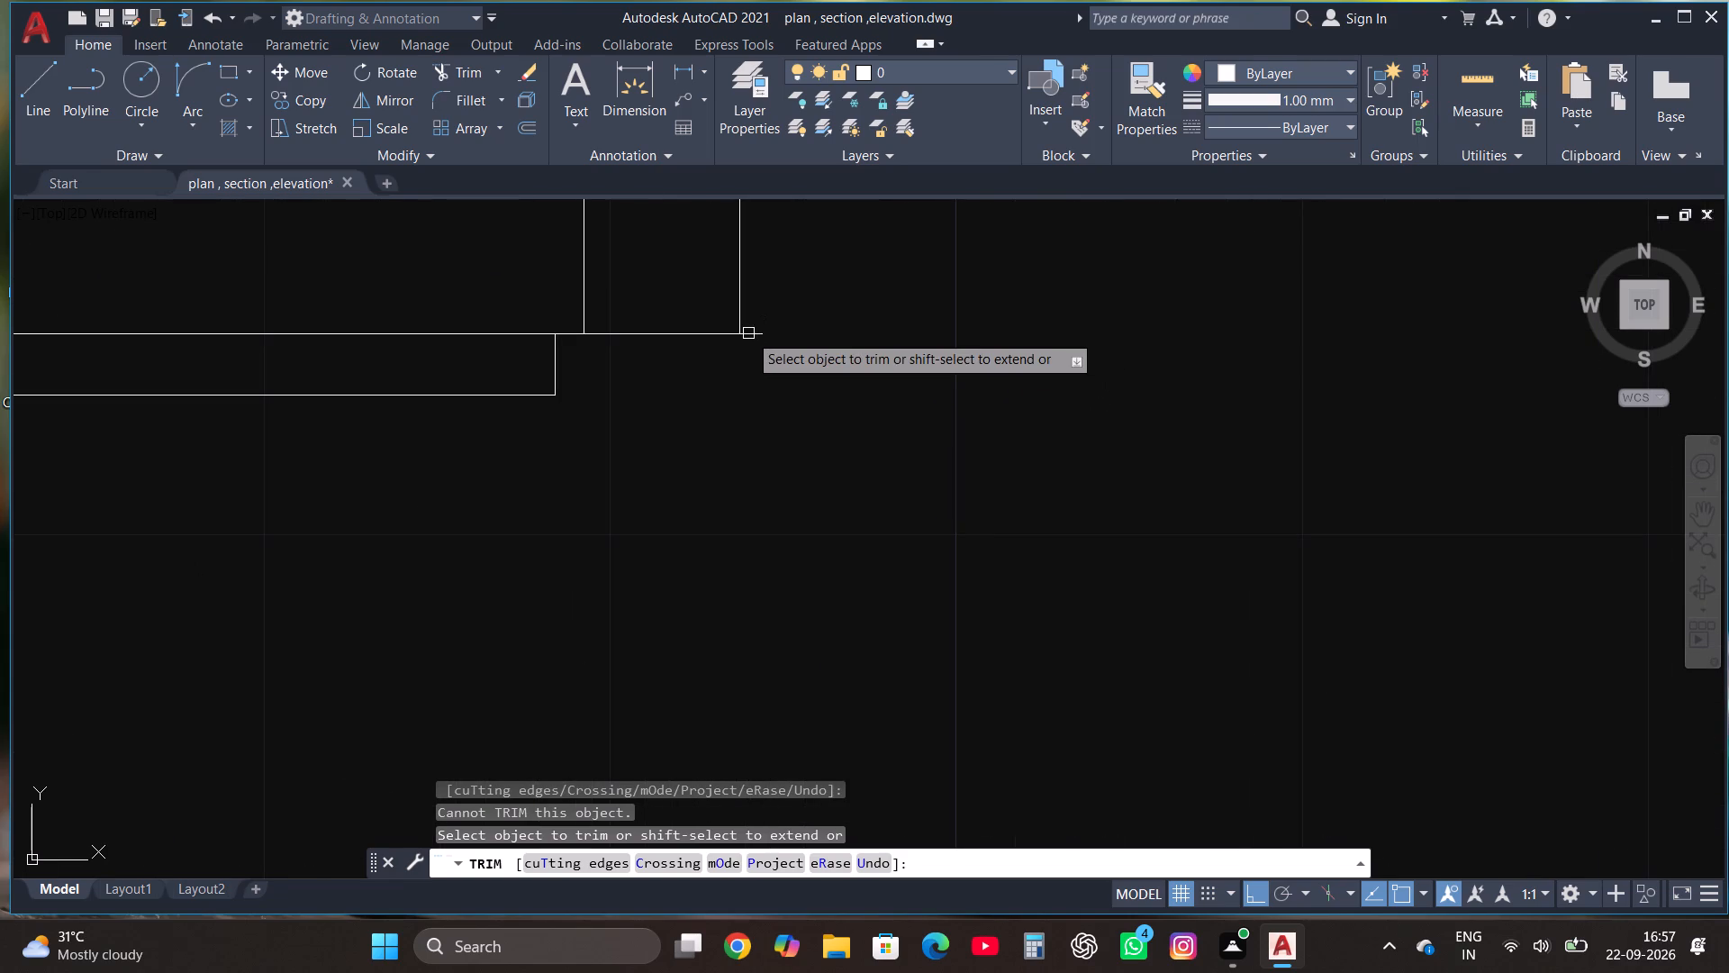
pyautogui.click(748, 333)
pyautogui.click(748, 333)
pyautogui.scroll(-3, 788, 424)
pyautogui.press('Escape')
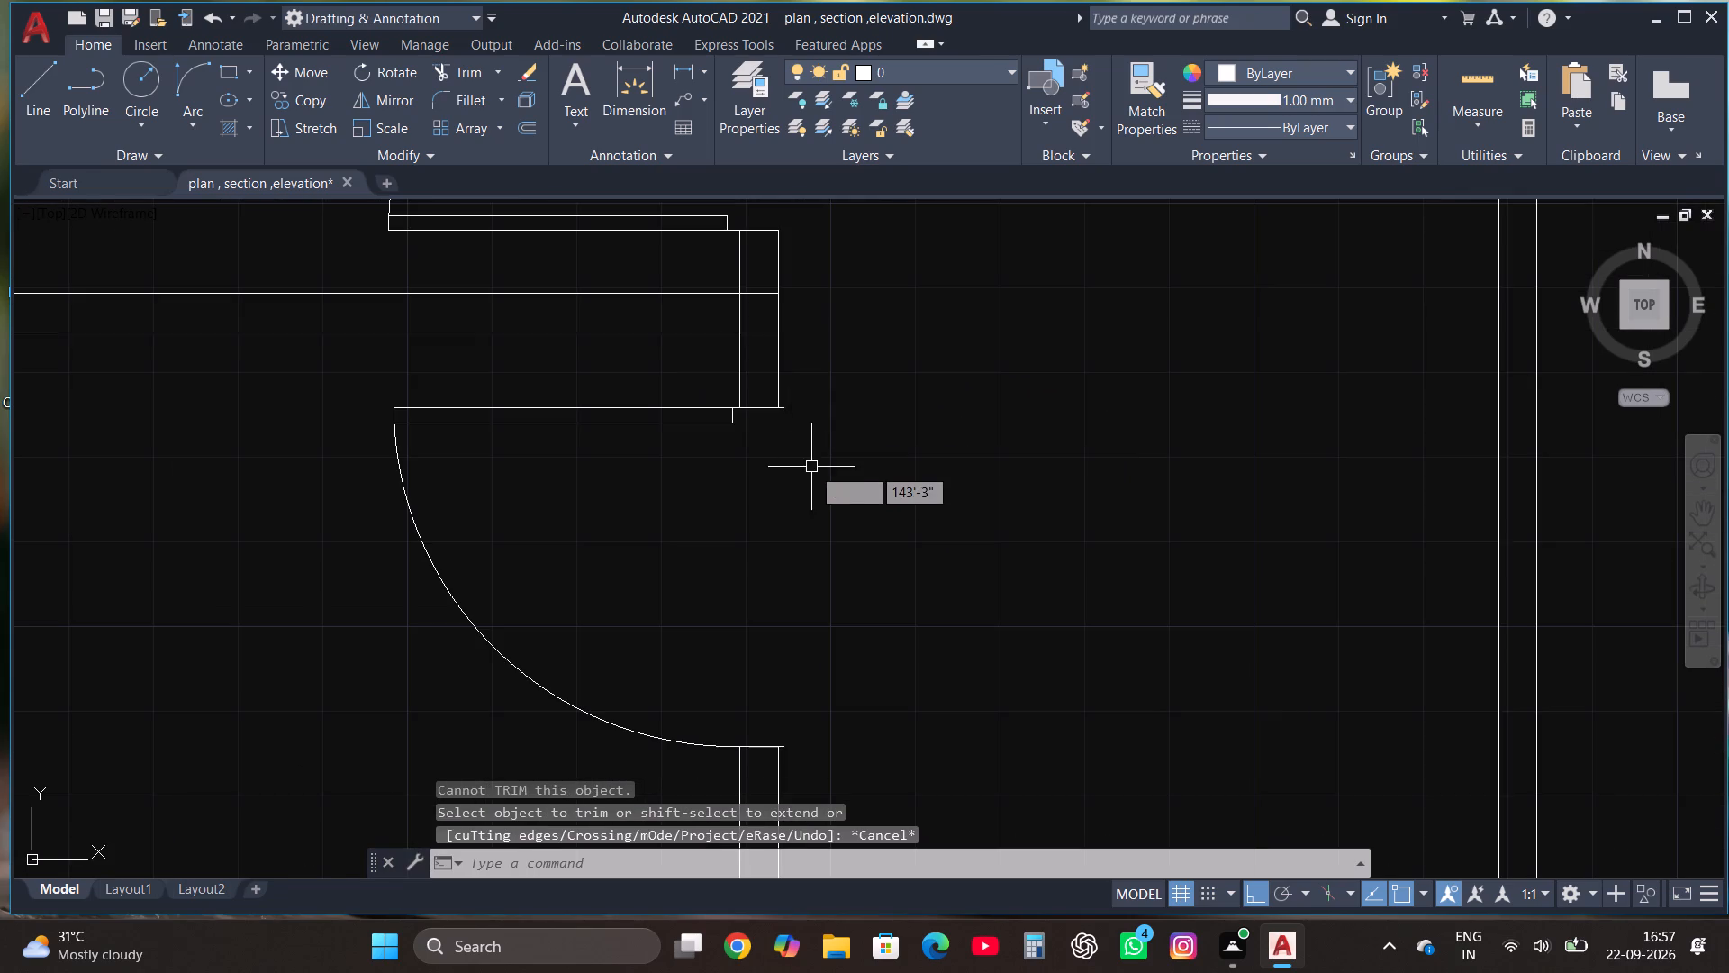
# Move the door south of the cross wall back west so its jamb end meets the partition's east face.
pyautogui.scroll(-4, 816, 444)
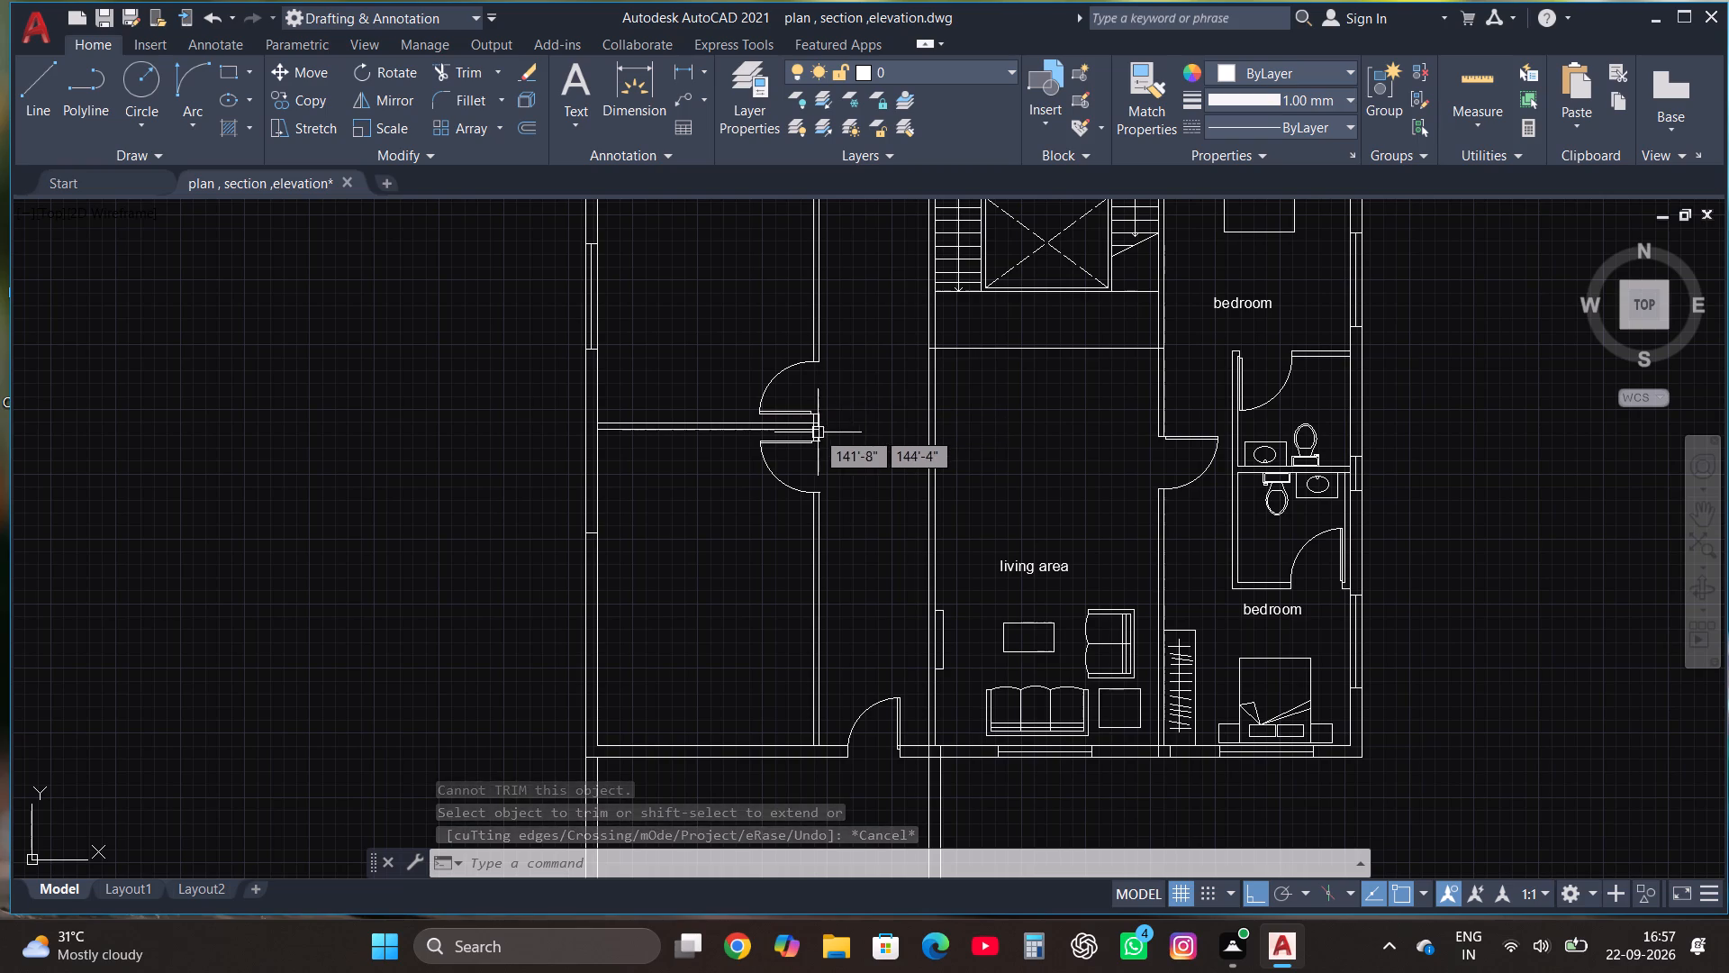
pyautogui.scroll(3, 821, 448)
pyautogui.click(725, 429)
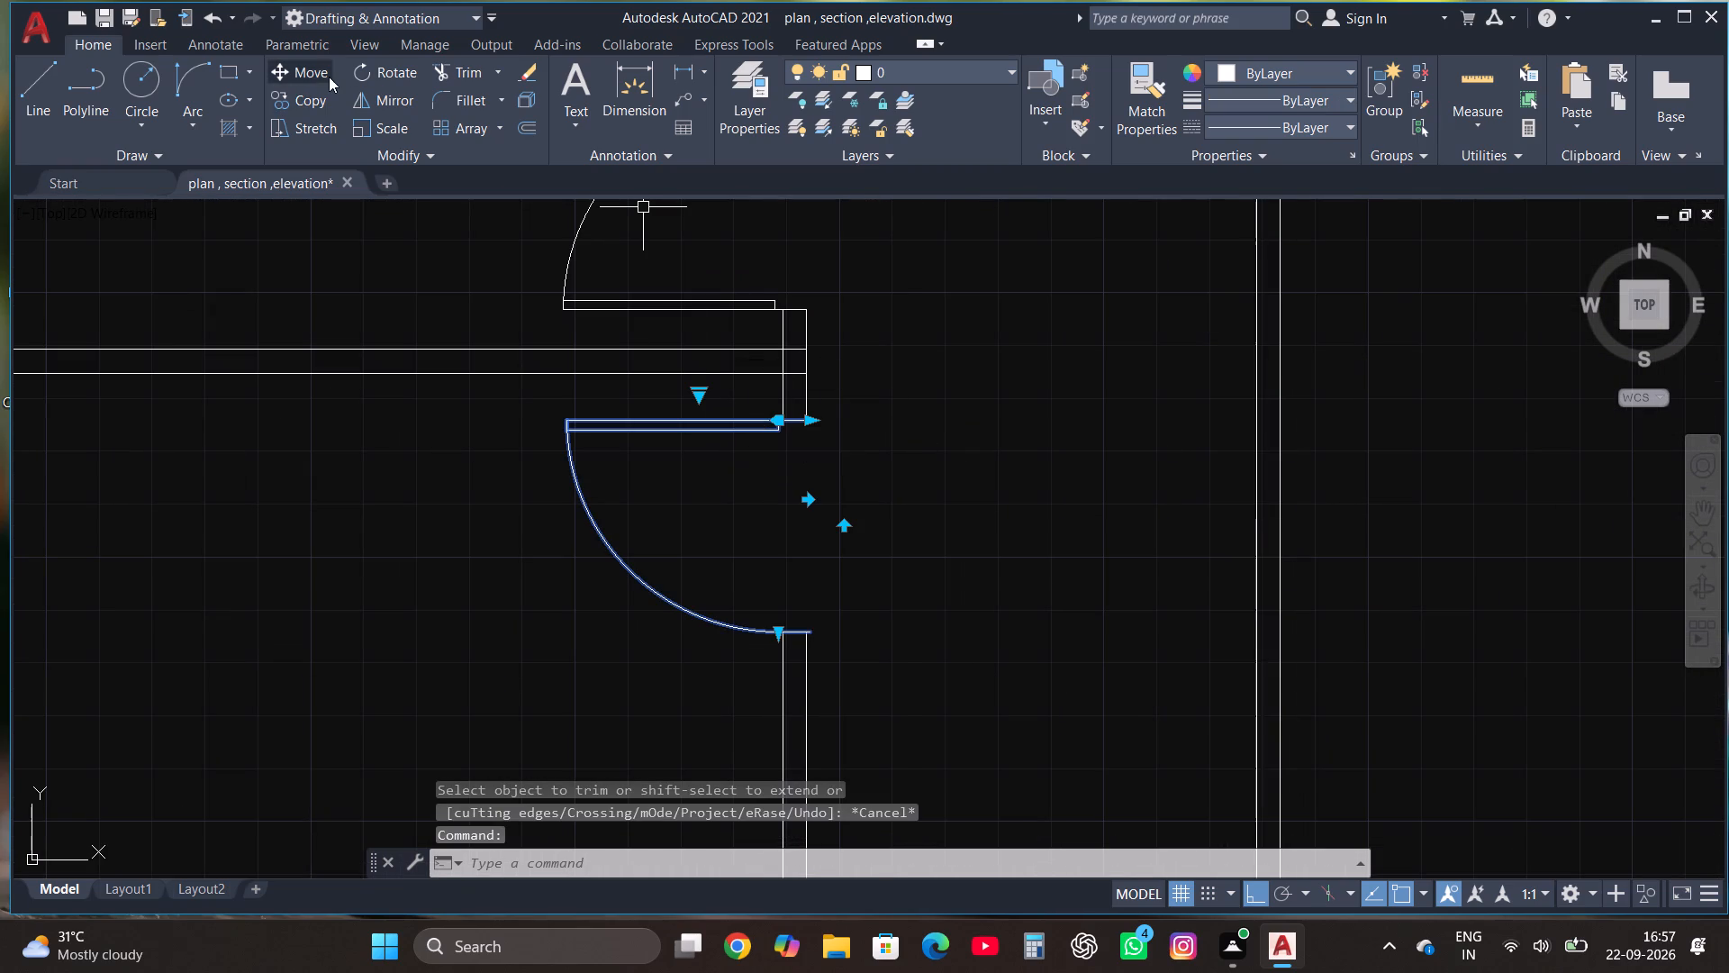
pyautogui.click(323, 78)
pyautogui.scroll(4, 805, 441)
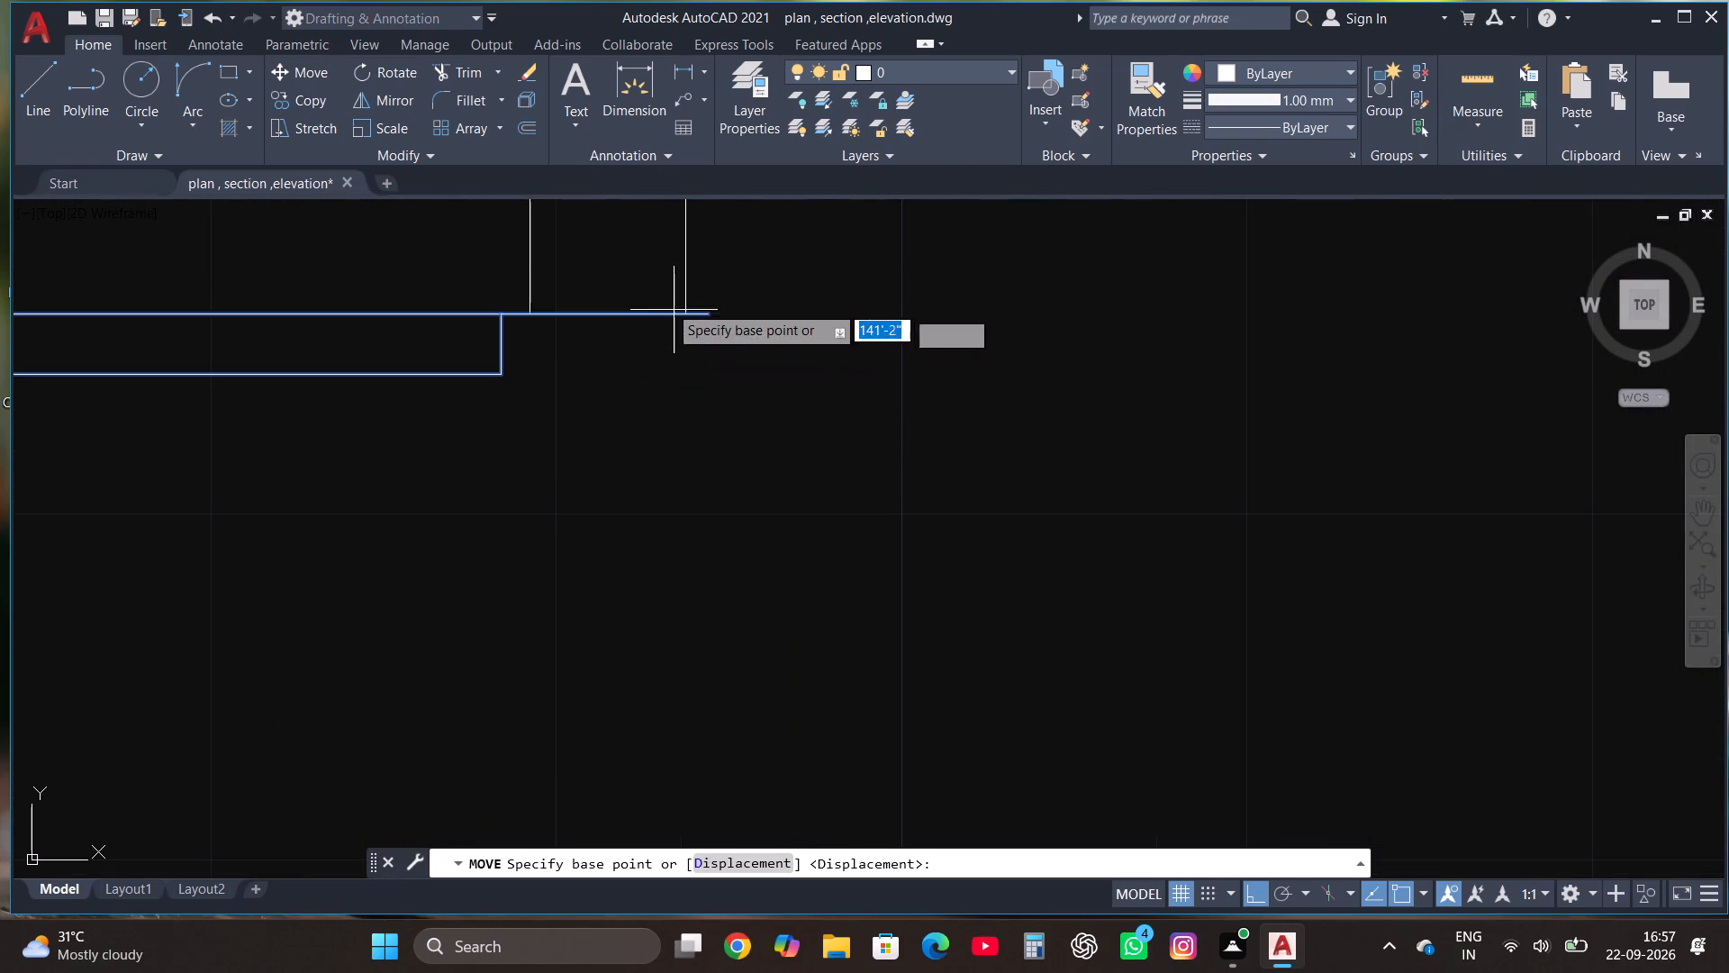
pyautogui.click(709, 318)
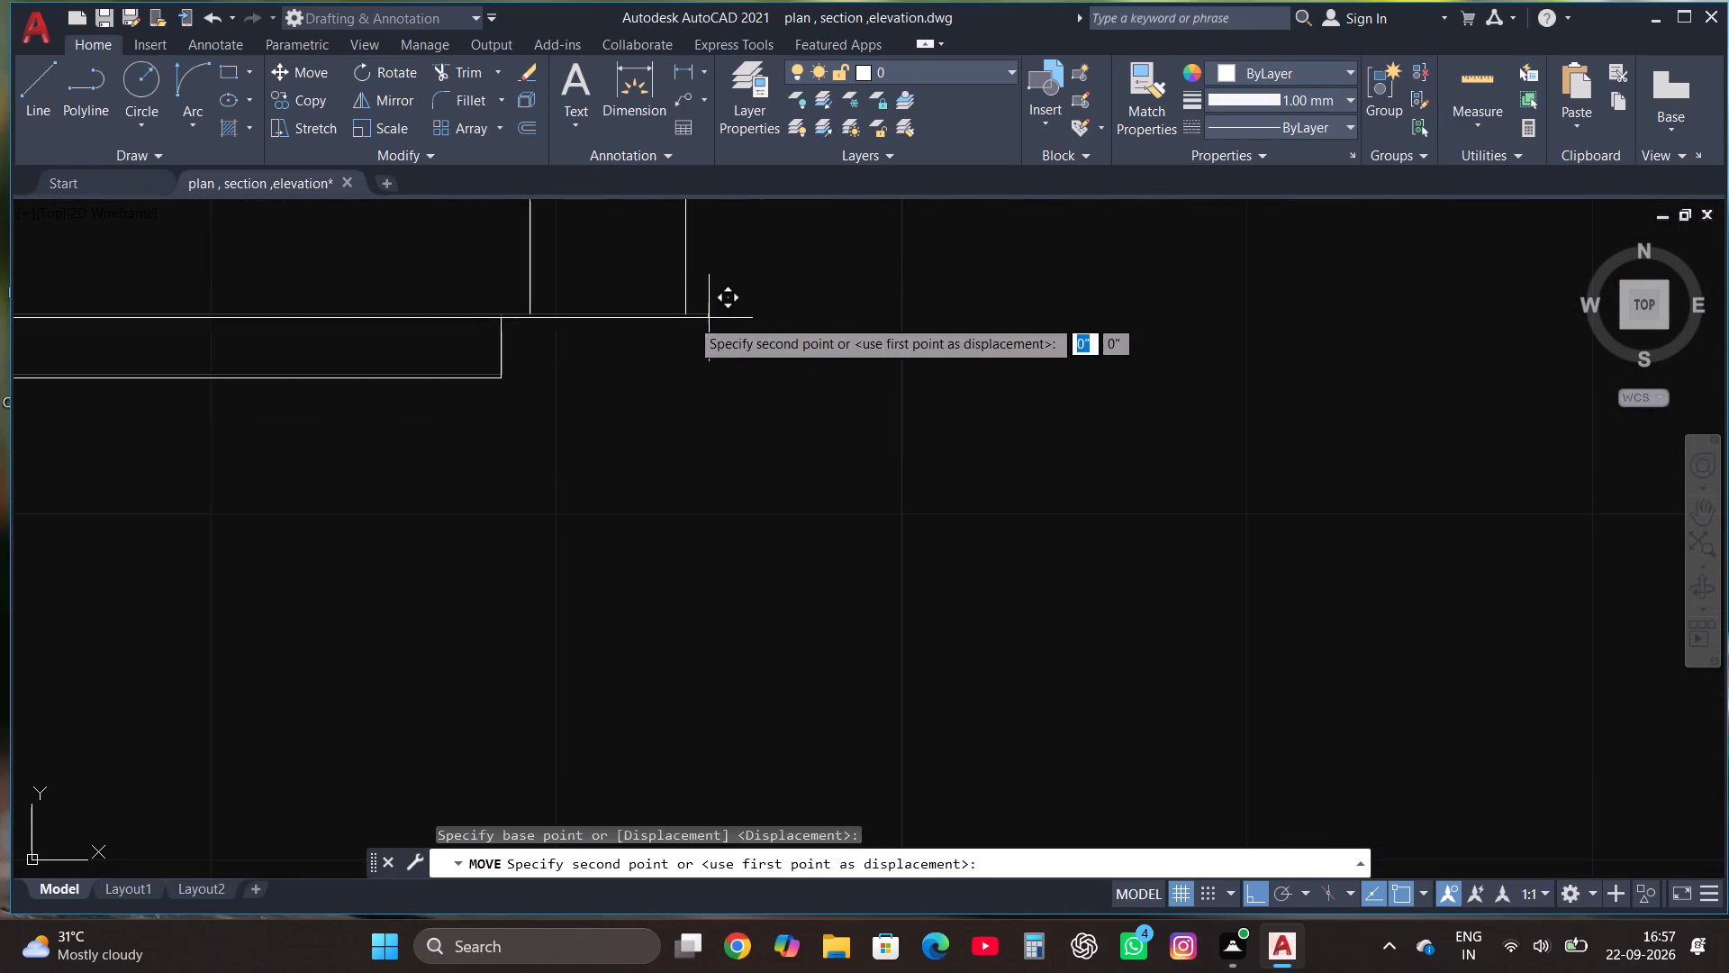
pyautogui.click(684, 318)
pyautogui.scroll(-3, 810, 513)
pyautogui.scroll(-3, 910, 465)
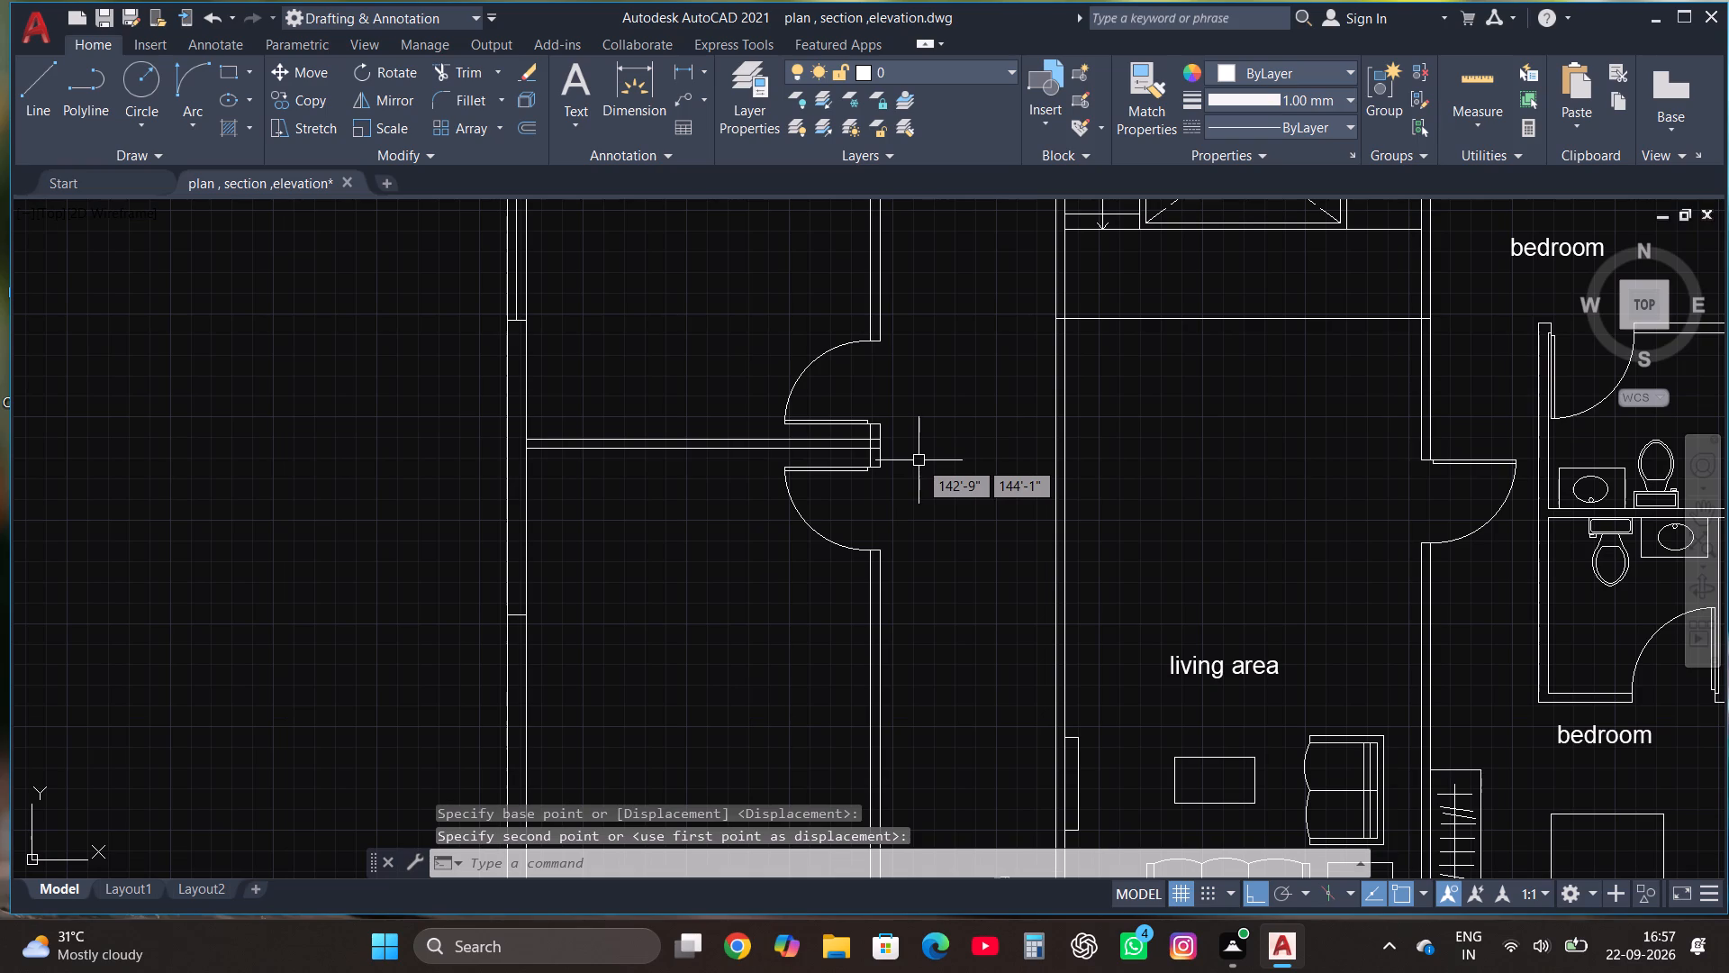
pyautogui.scroll(-2, 915, 504)
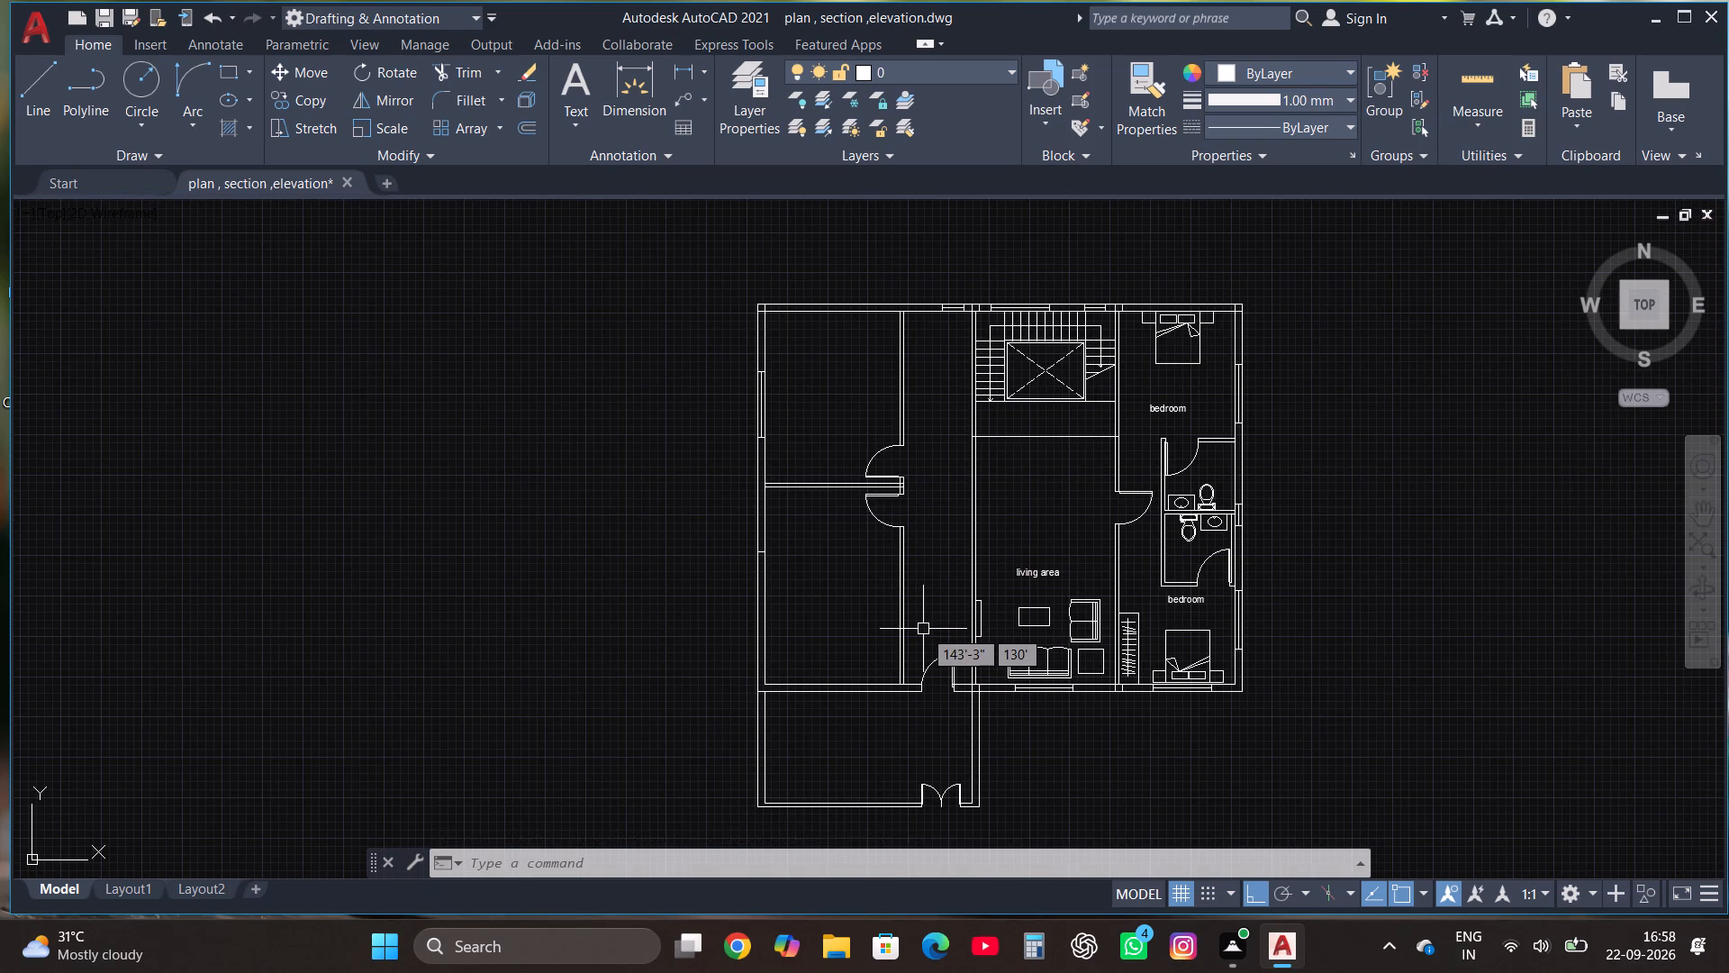
# With Ortho on, draw two horizontal lines extending the northern toilet's north wall west past the bedrooms' west wall.
pyautogui.scroll(1, 1268, 389)
pyautogui.scroll(3, 1109, 466)
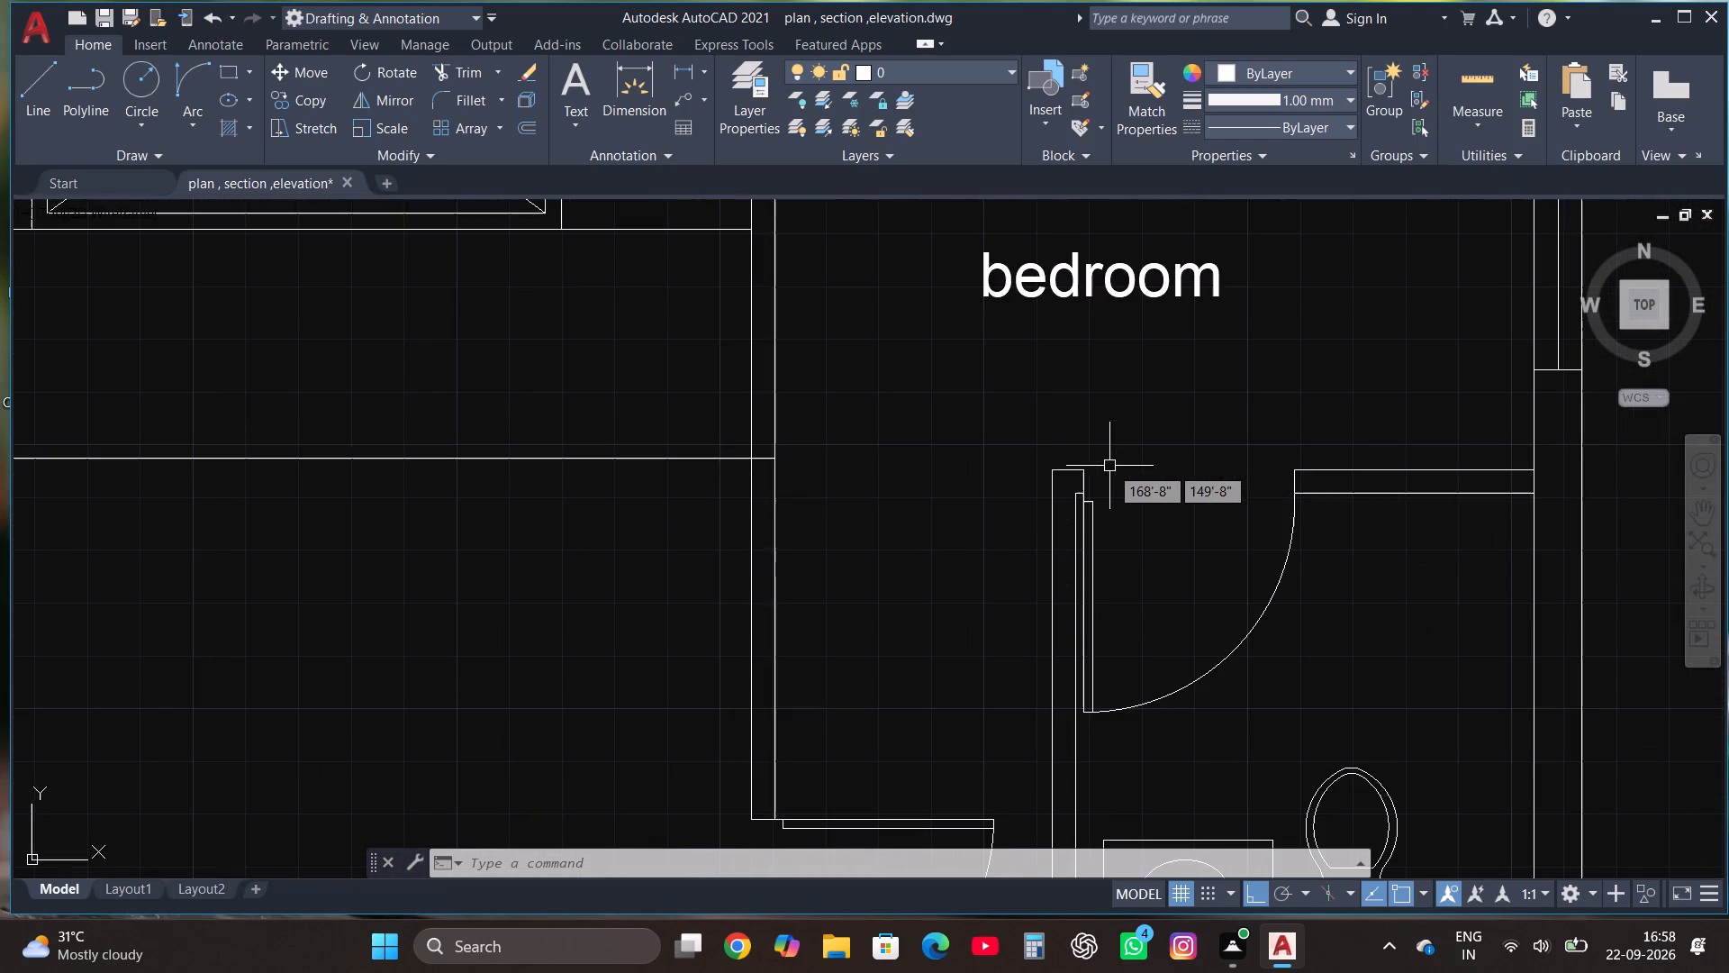
pyautogui.click(31, 89)
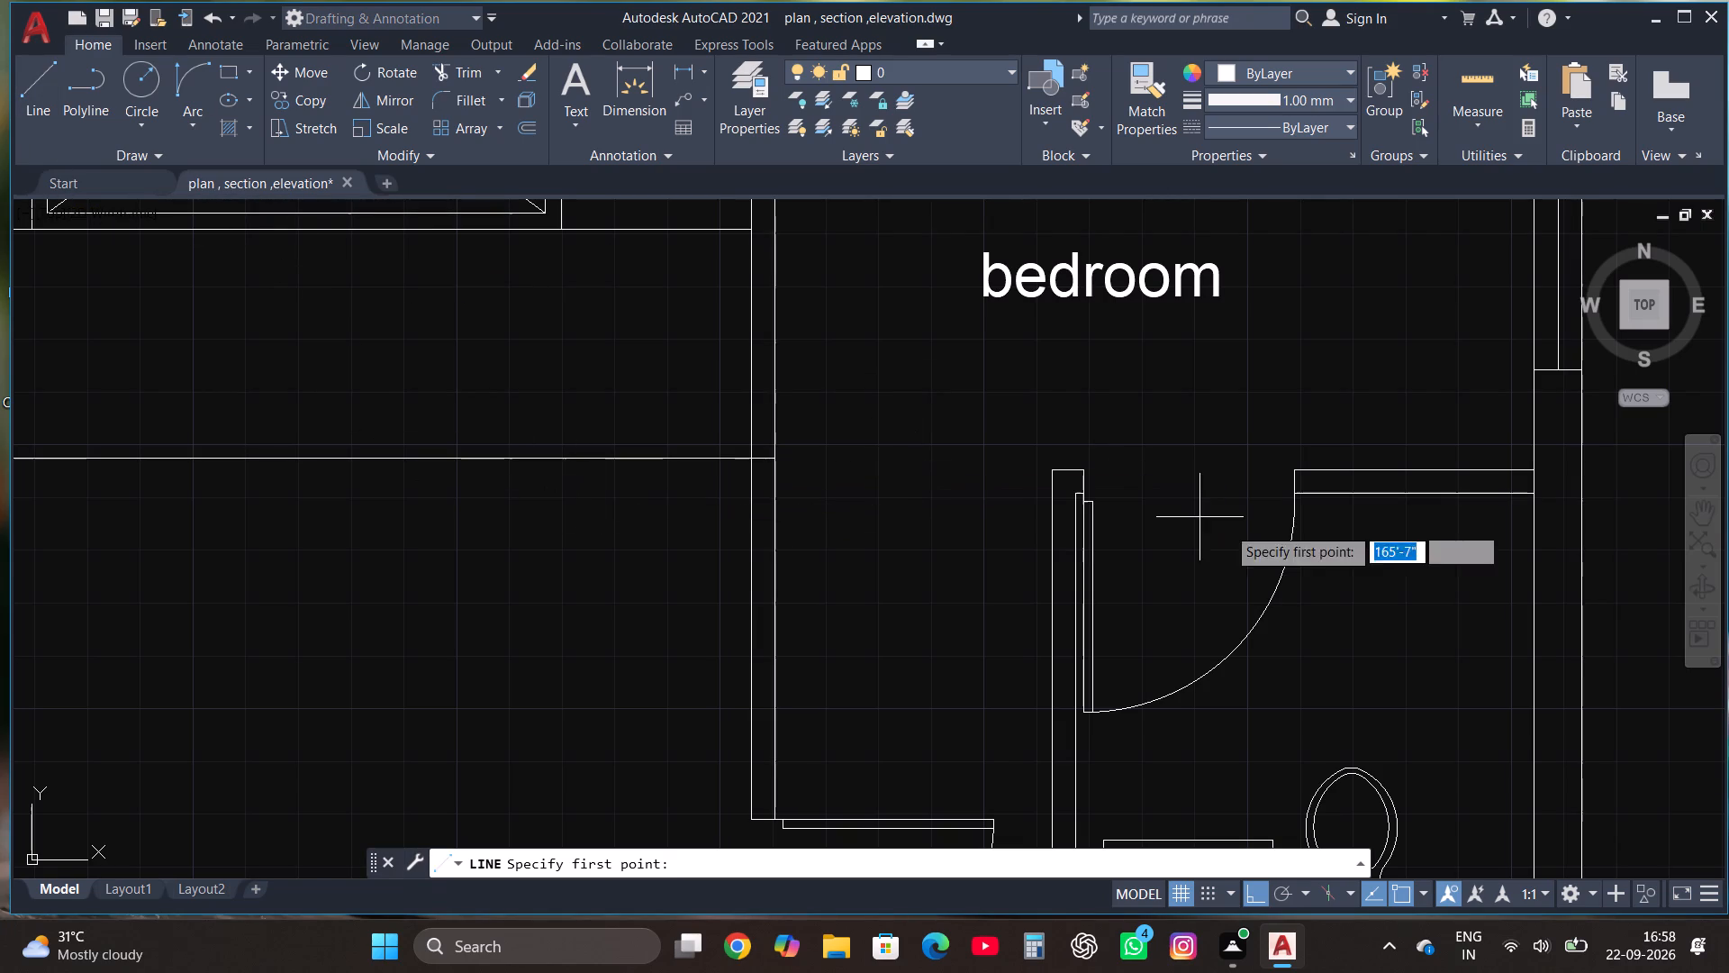
pyautogui.click(1050, 468)
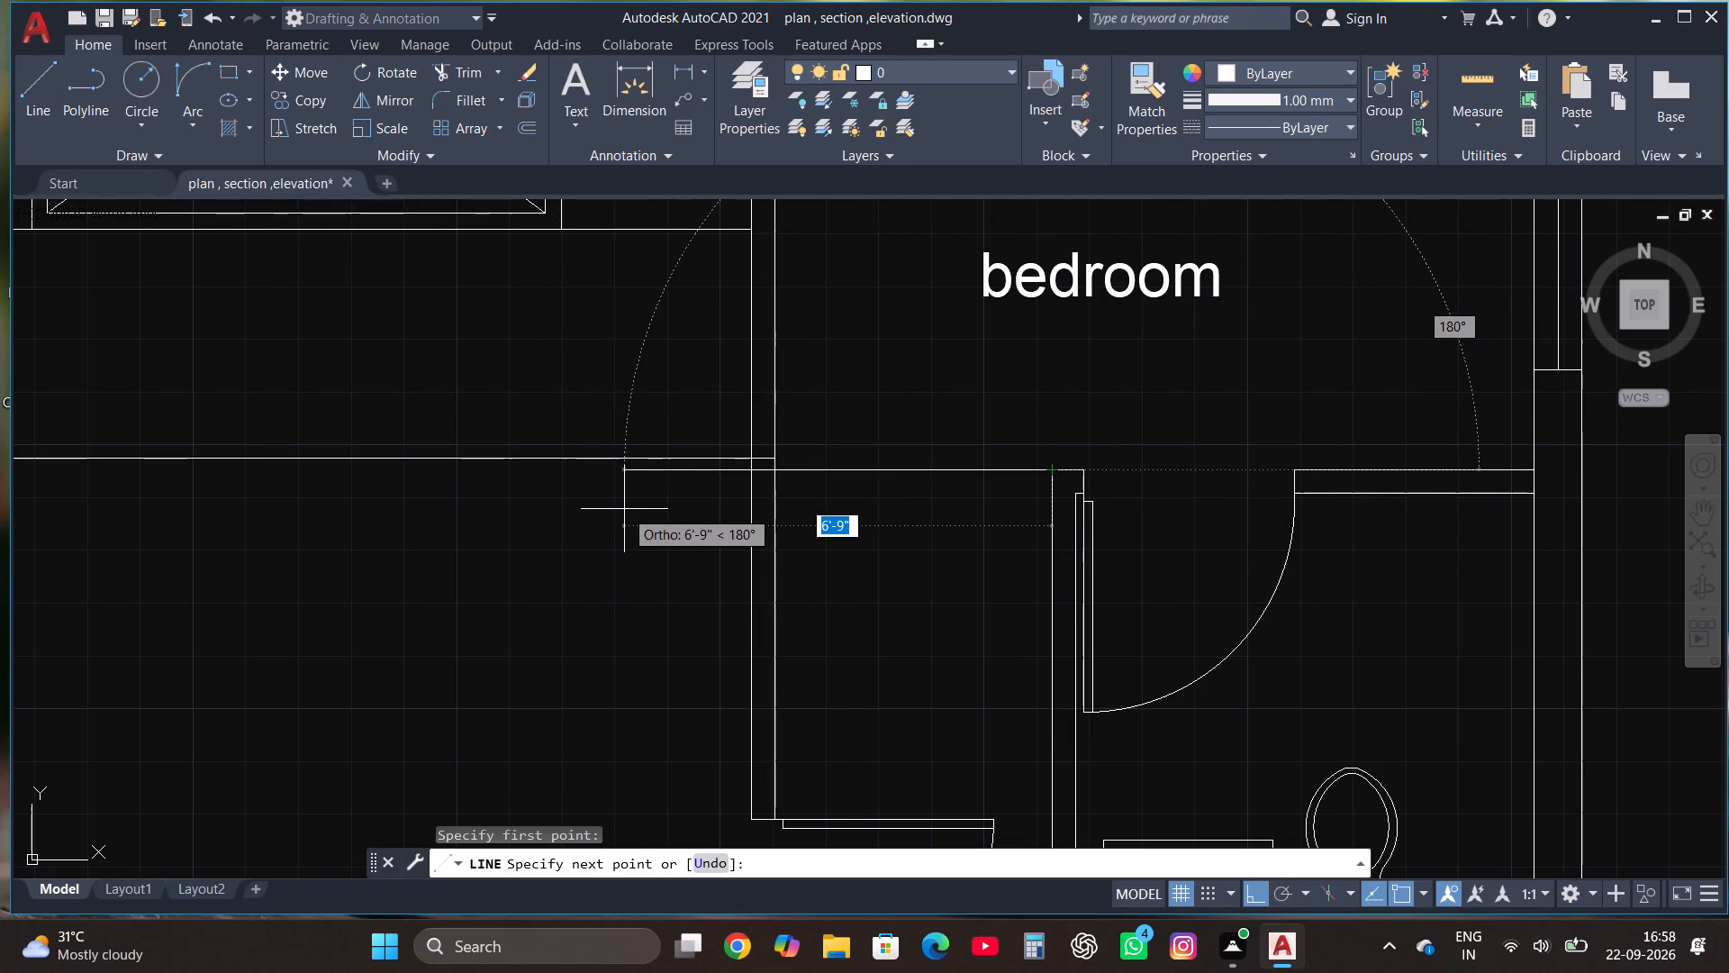
pyautogui.click(624, 509)
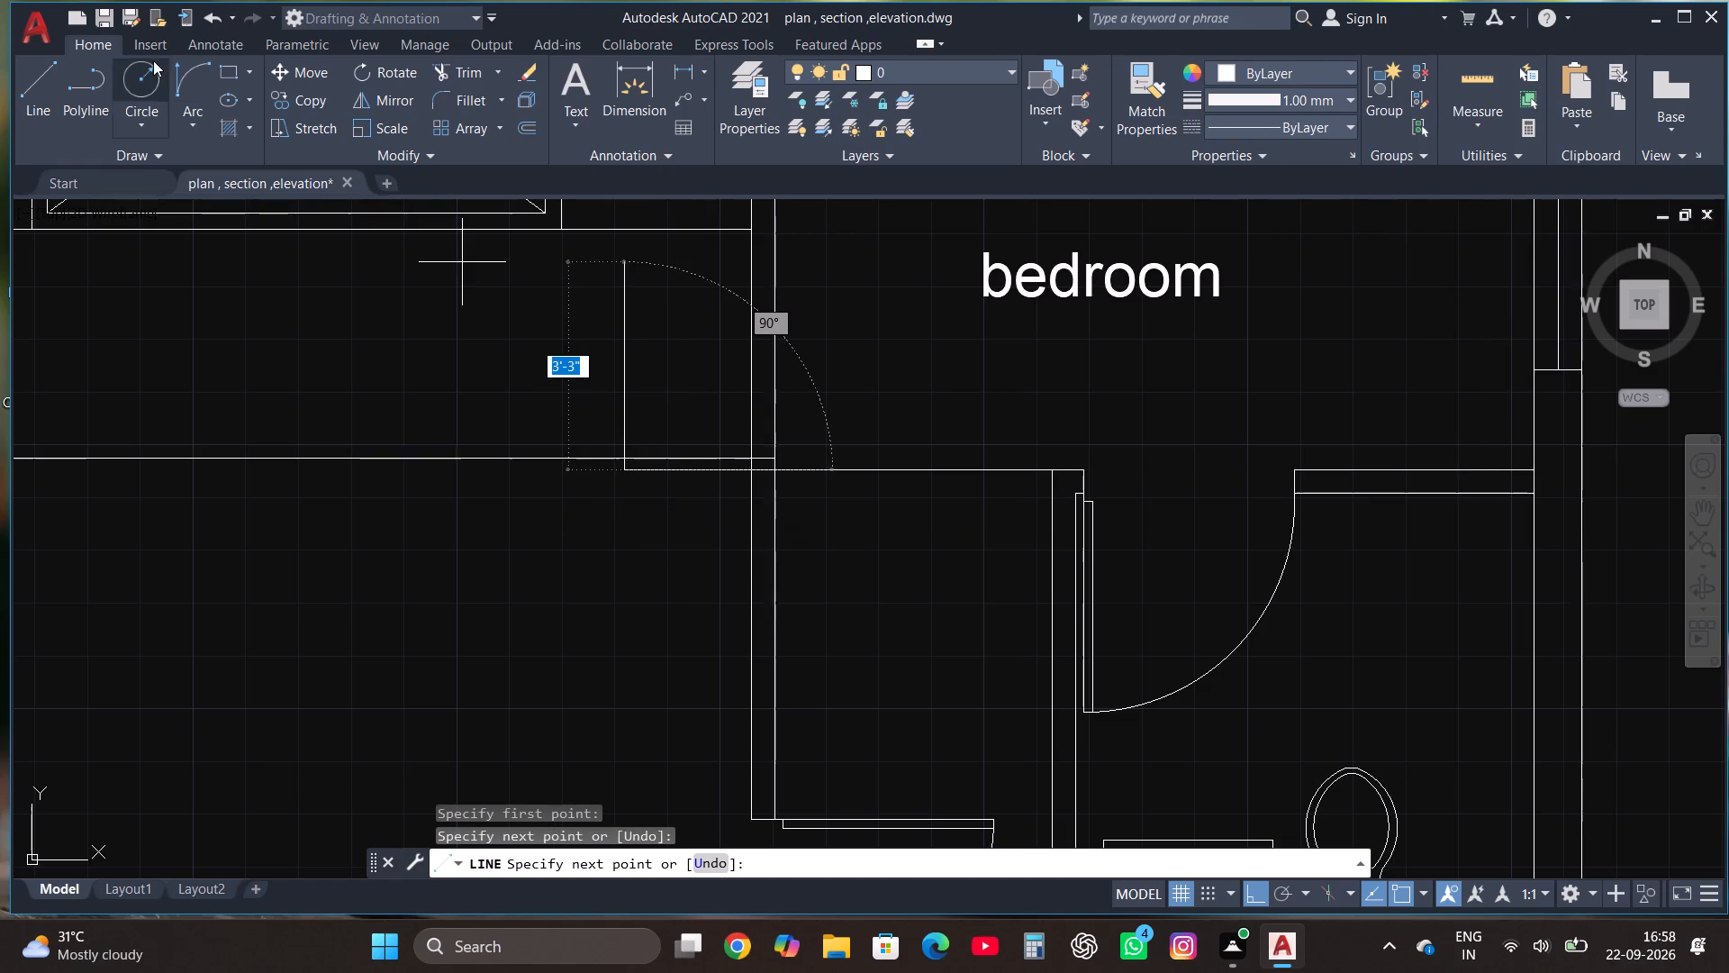
pyautogui.click(23, 99)
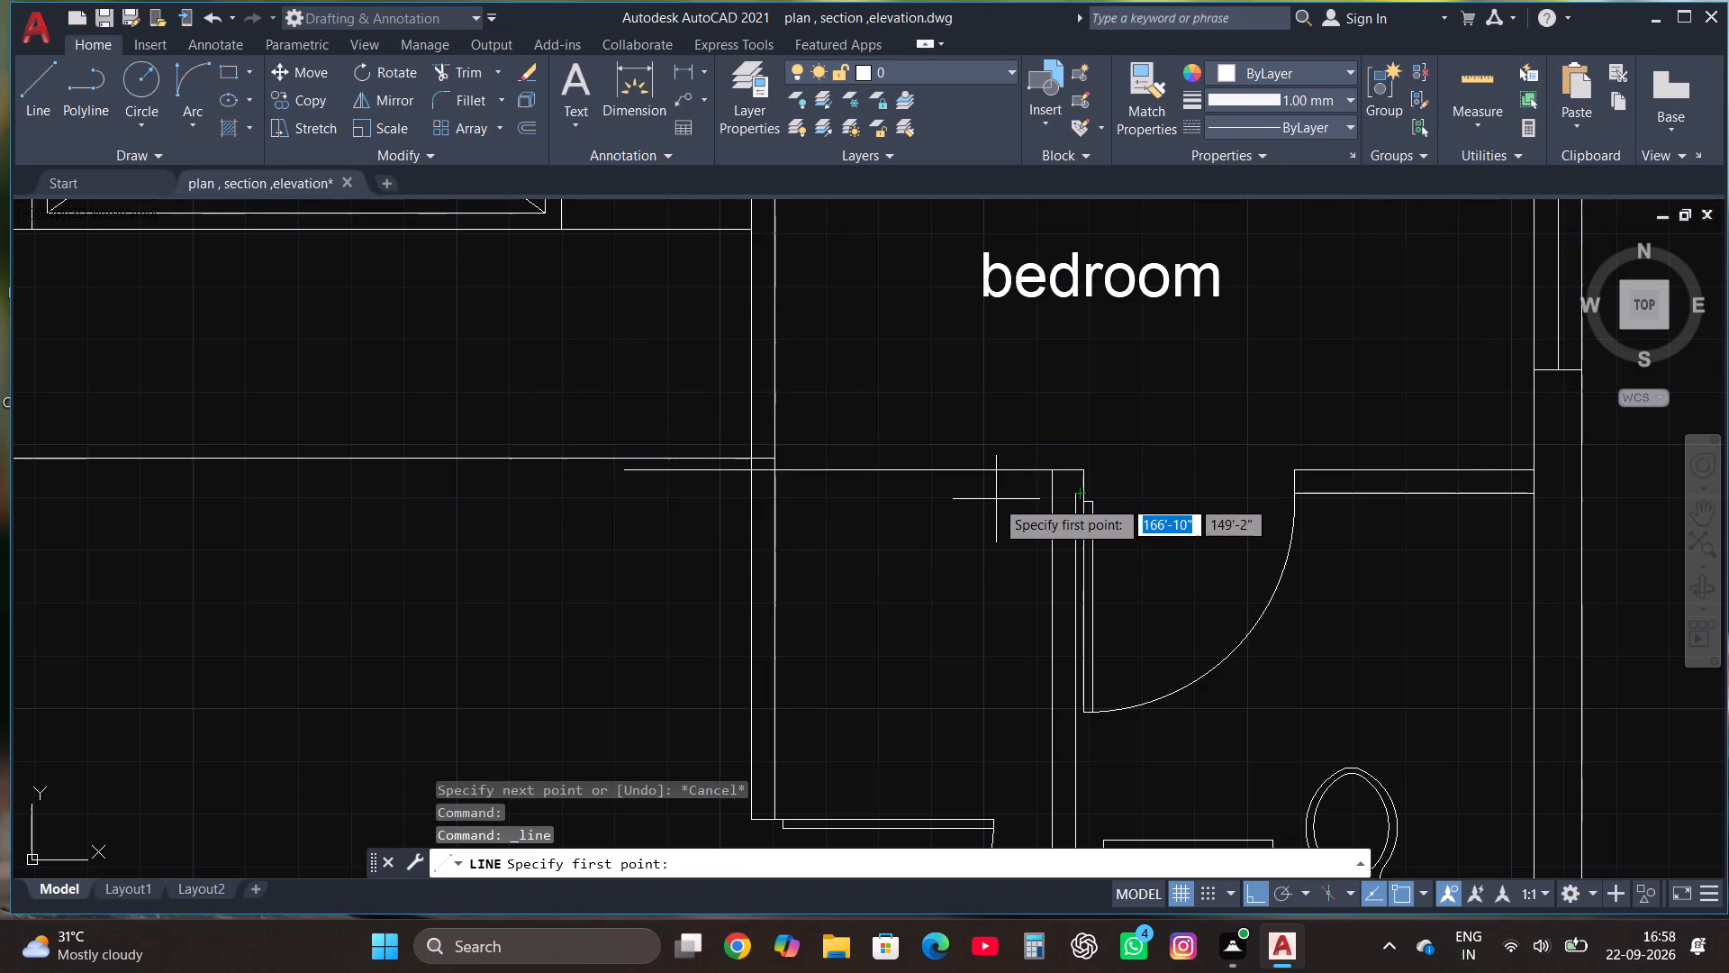
pyautogui.click(1032, 498)
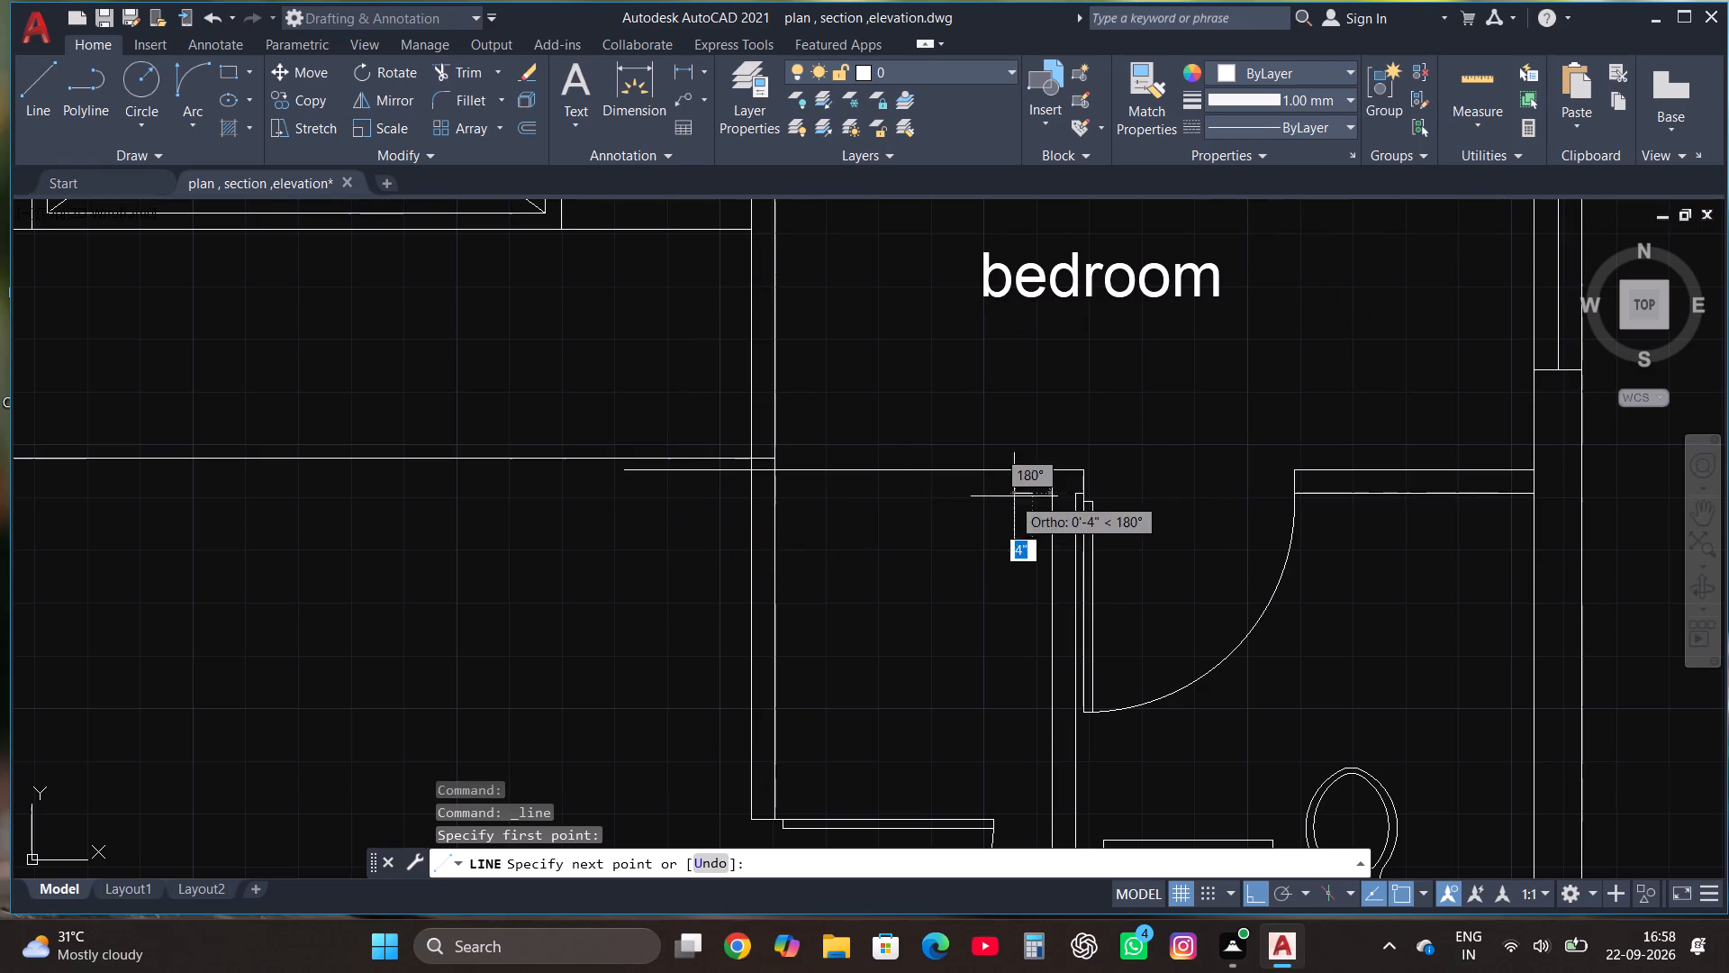
pyautogui.scroll(2, 1034, 477)
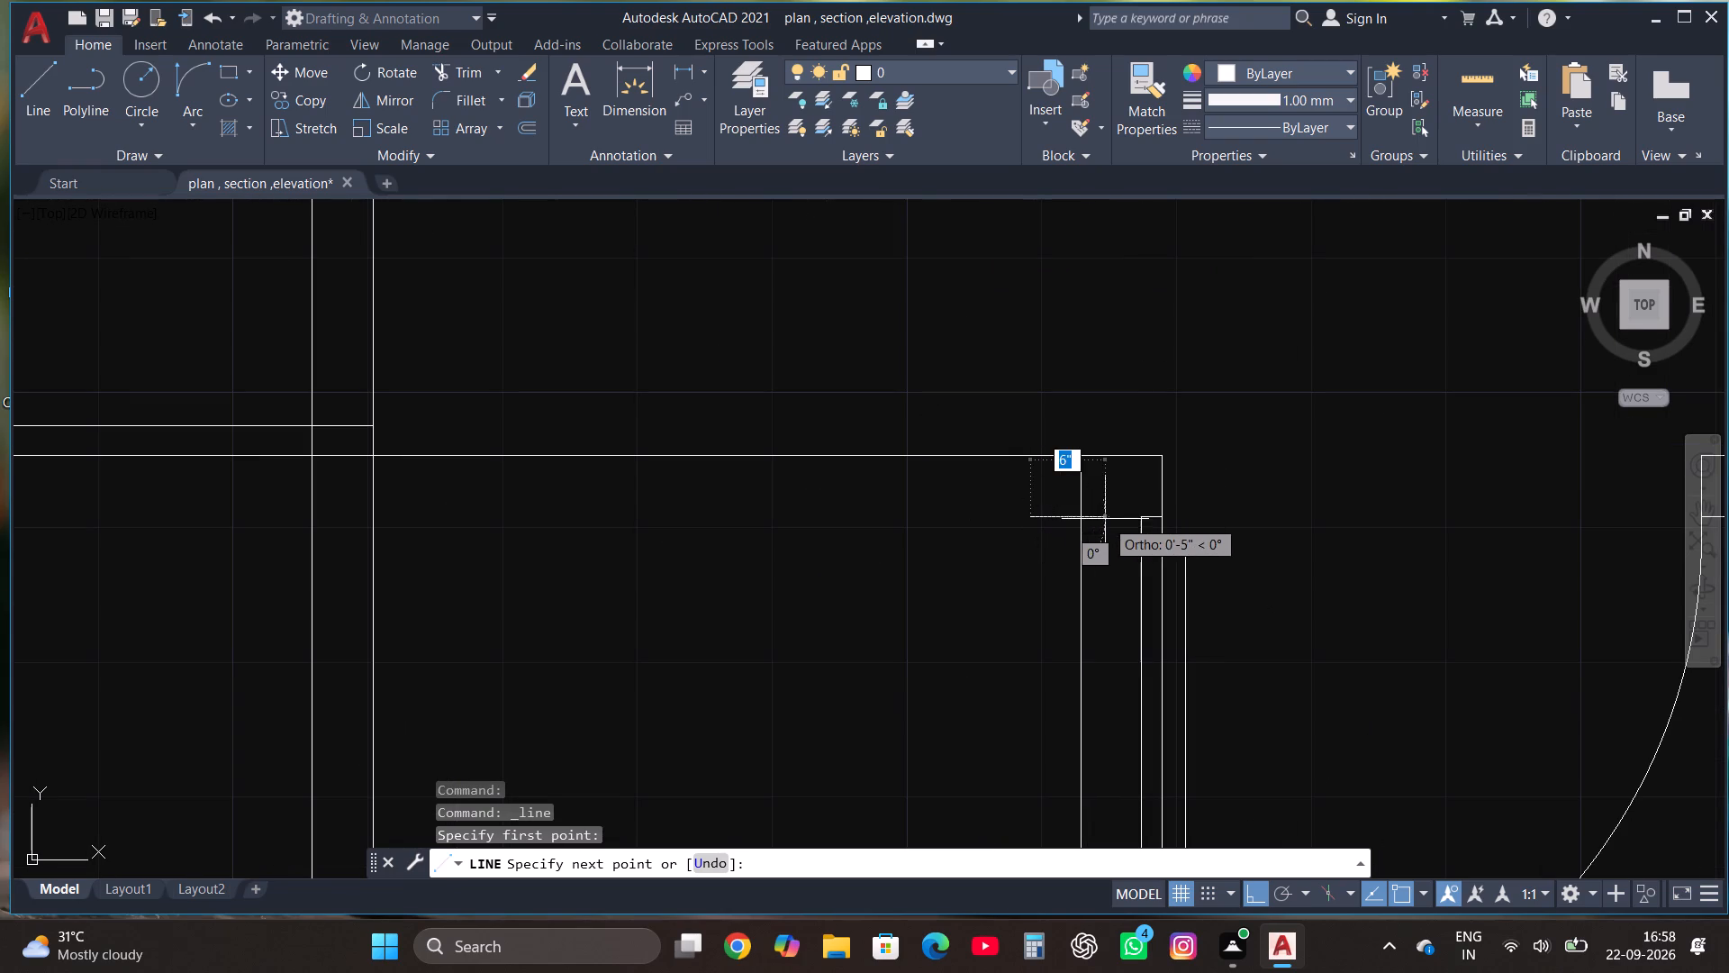
pyautogui.click(1082, 516)
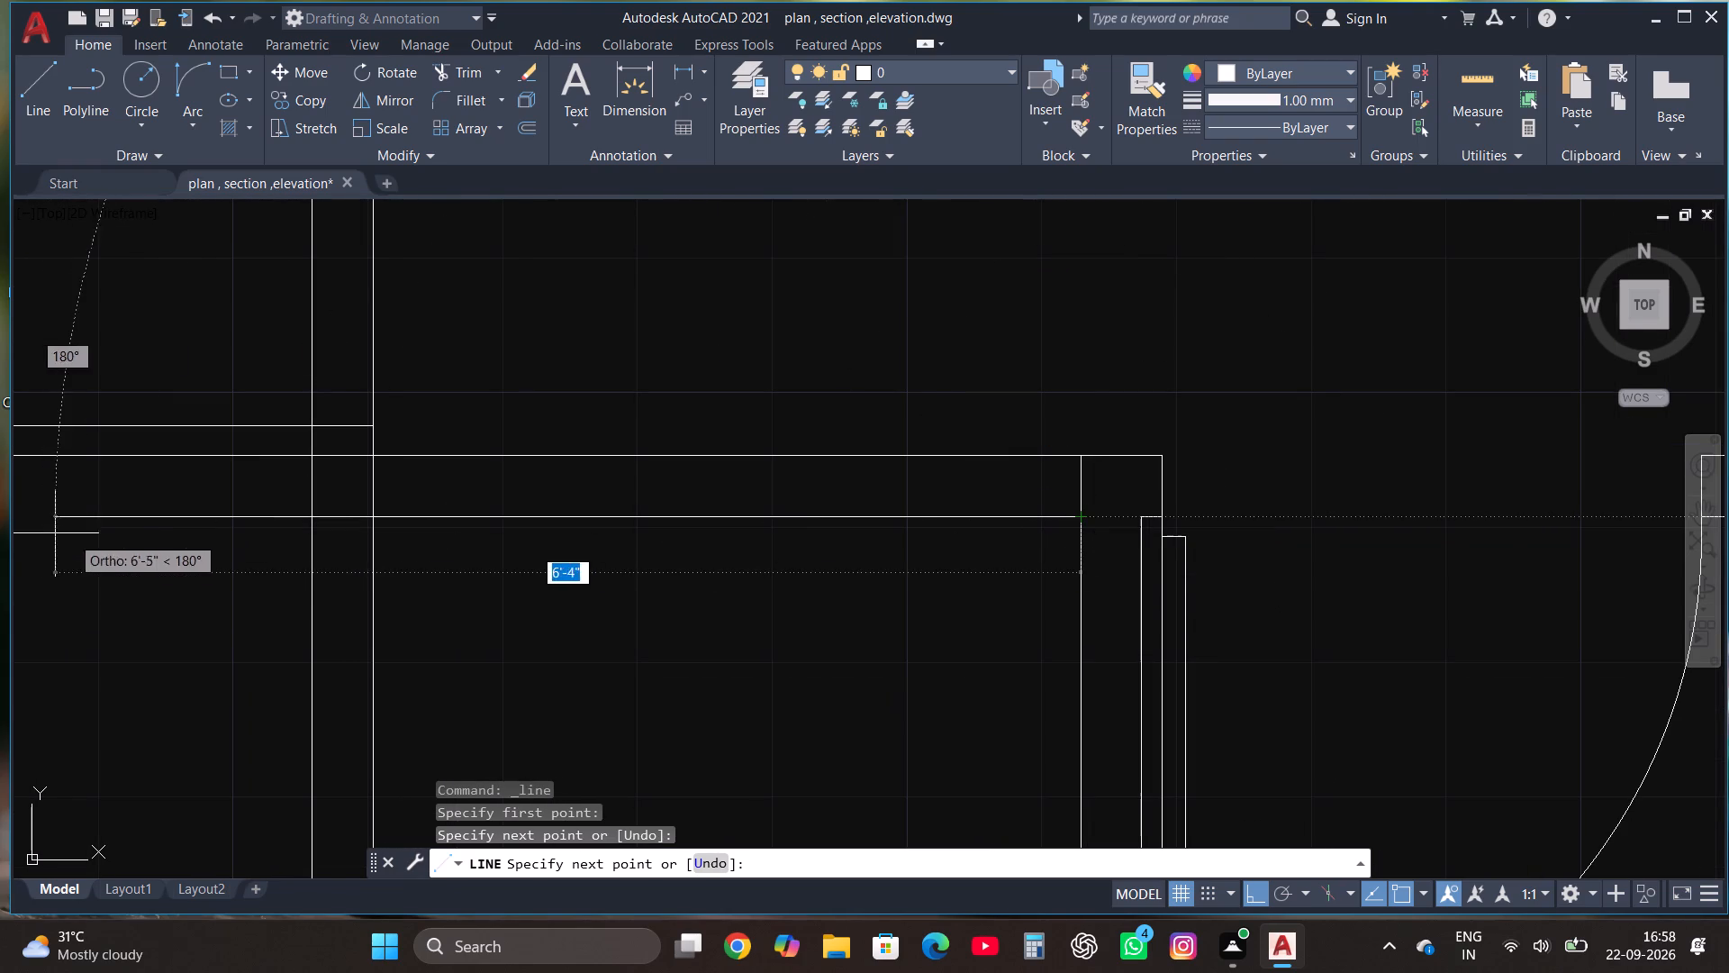
pyautogui.click(190, 554)
# Trim both new wall lines back to the east face of the bedrooms' west wall.
pyautogui.click(456, 76)
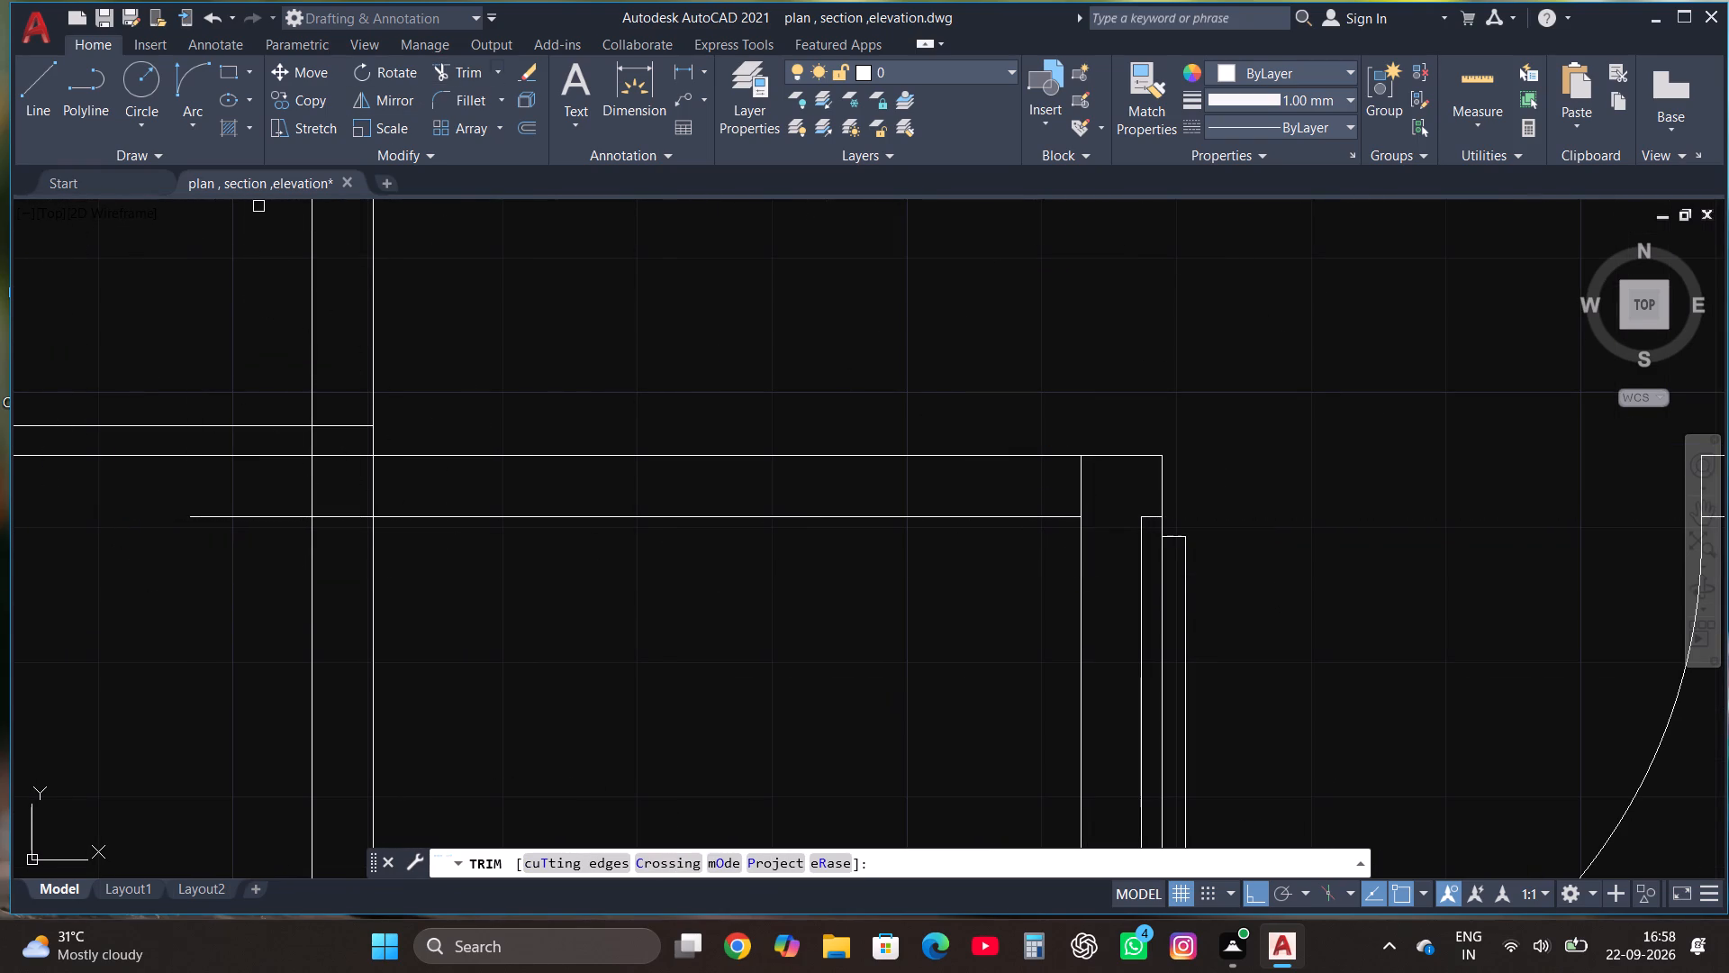
pyautogui.click(243, 451)
pyautogui.click(241, 522)
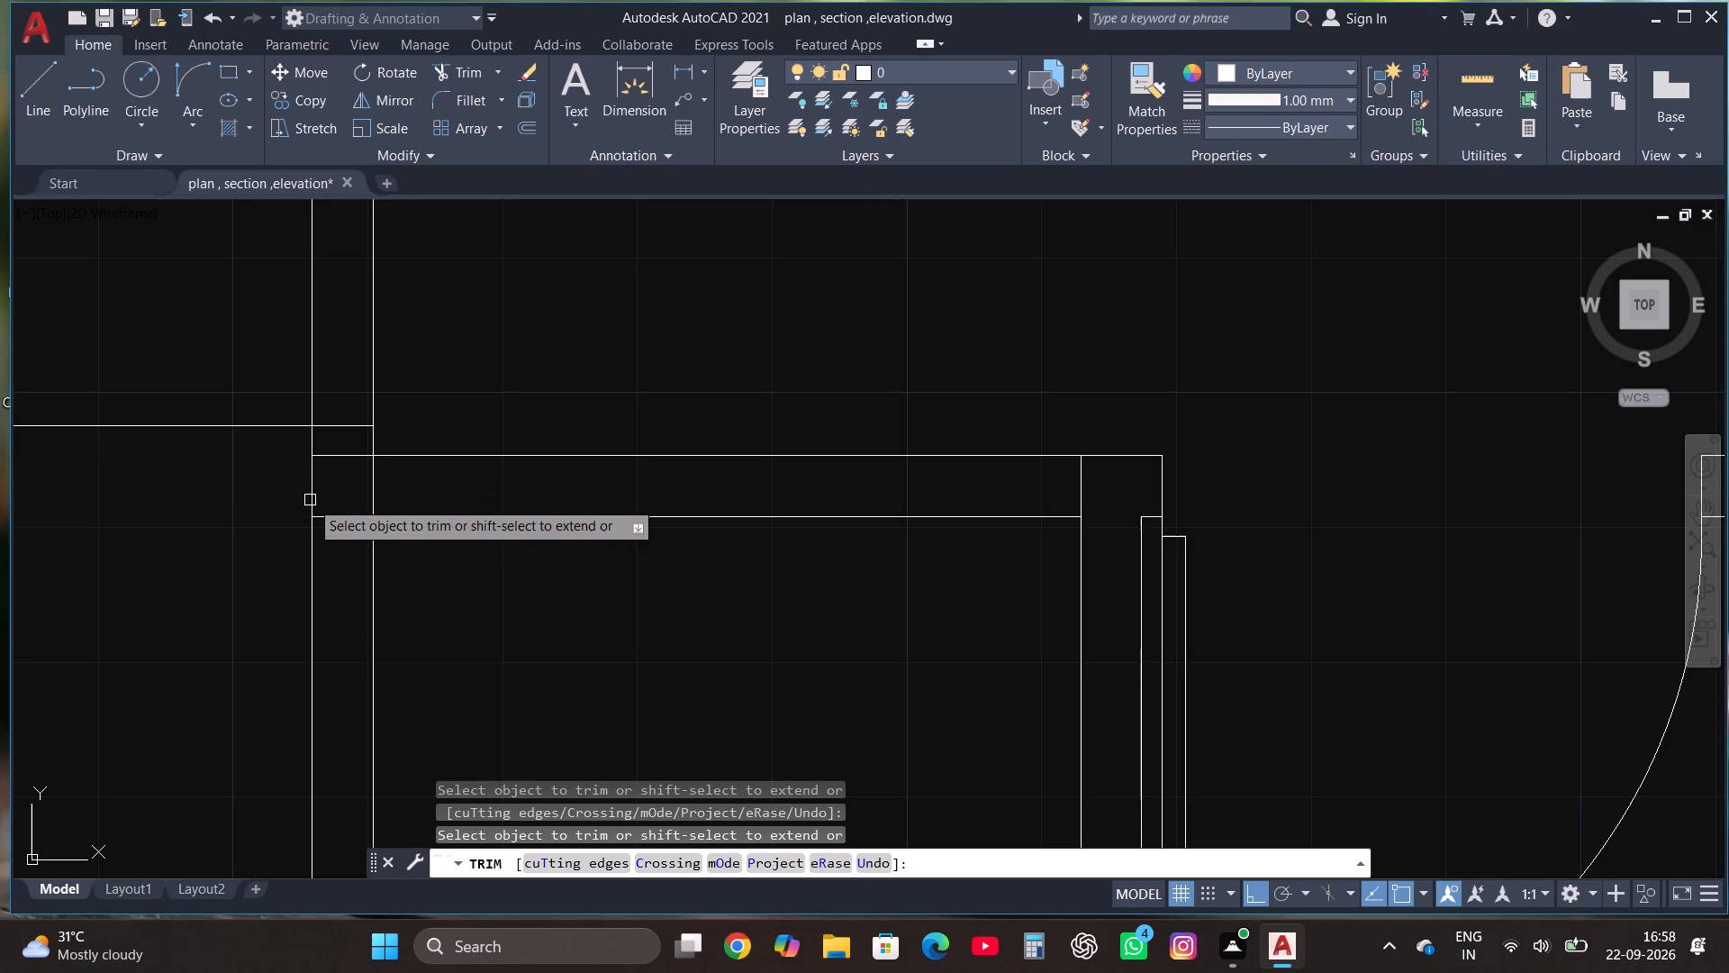
pyautogui.click(340, 529)
pyautogui.click(328, 445)
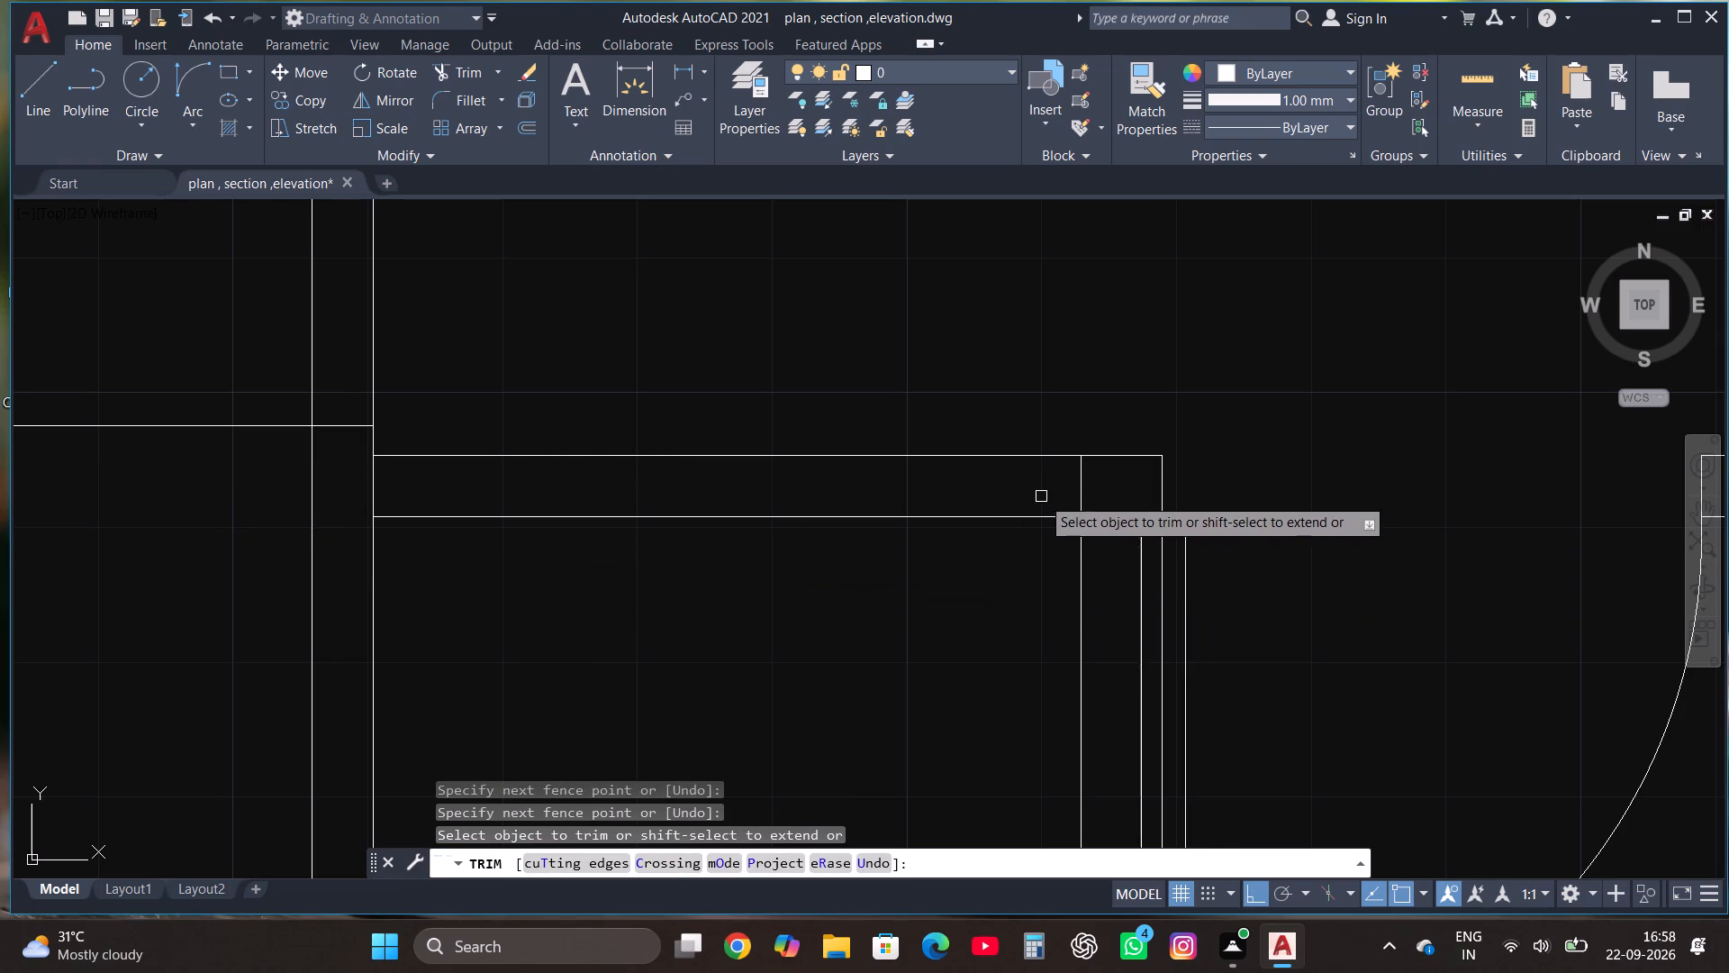
pyautogui.scroll(-2, 1010, 505)
pyautogui.press('Escape')
# Copy the kitchen-side toilet's door from the original plan to the northern bedroom's south wall beside its west wall, with Ortho off.
pyautogui.scroll(-1, 1054, 440)
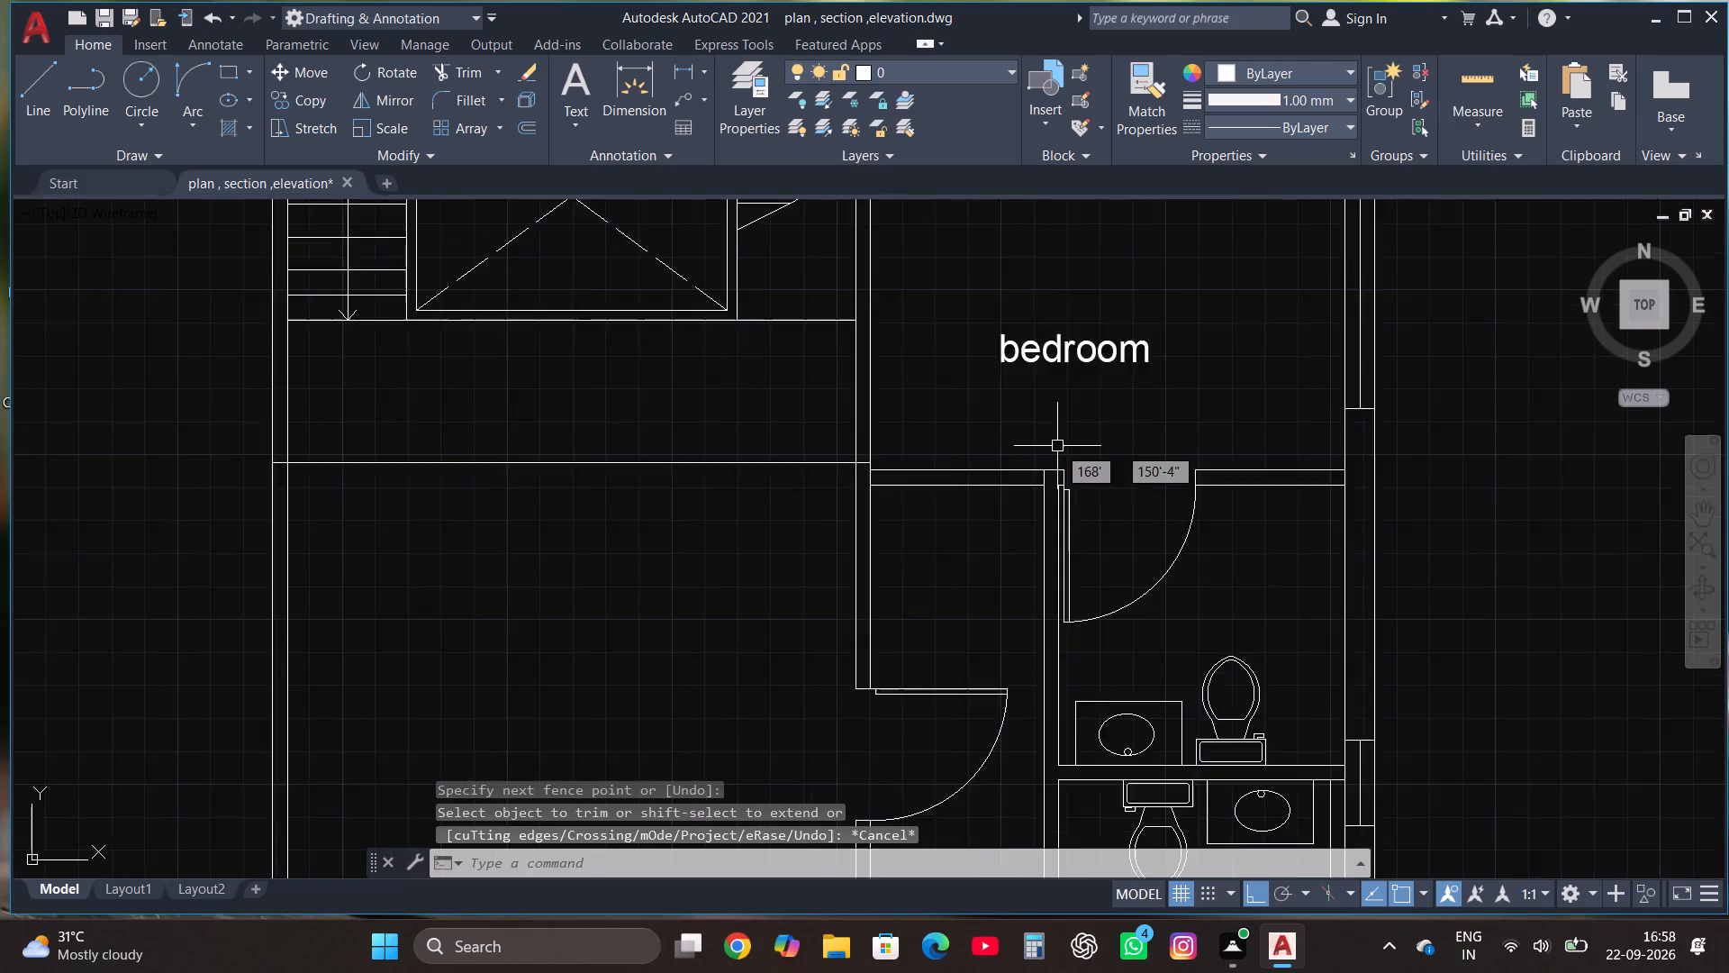
pyautogui.scroll(-3, 1057, 446)
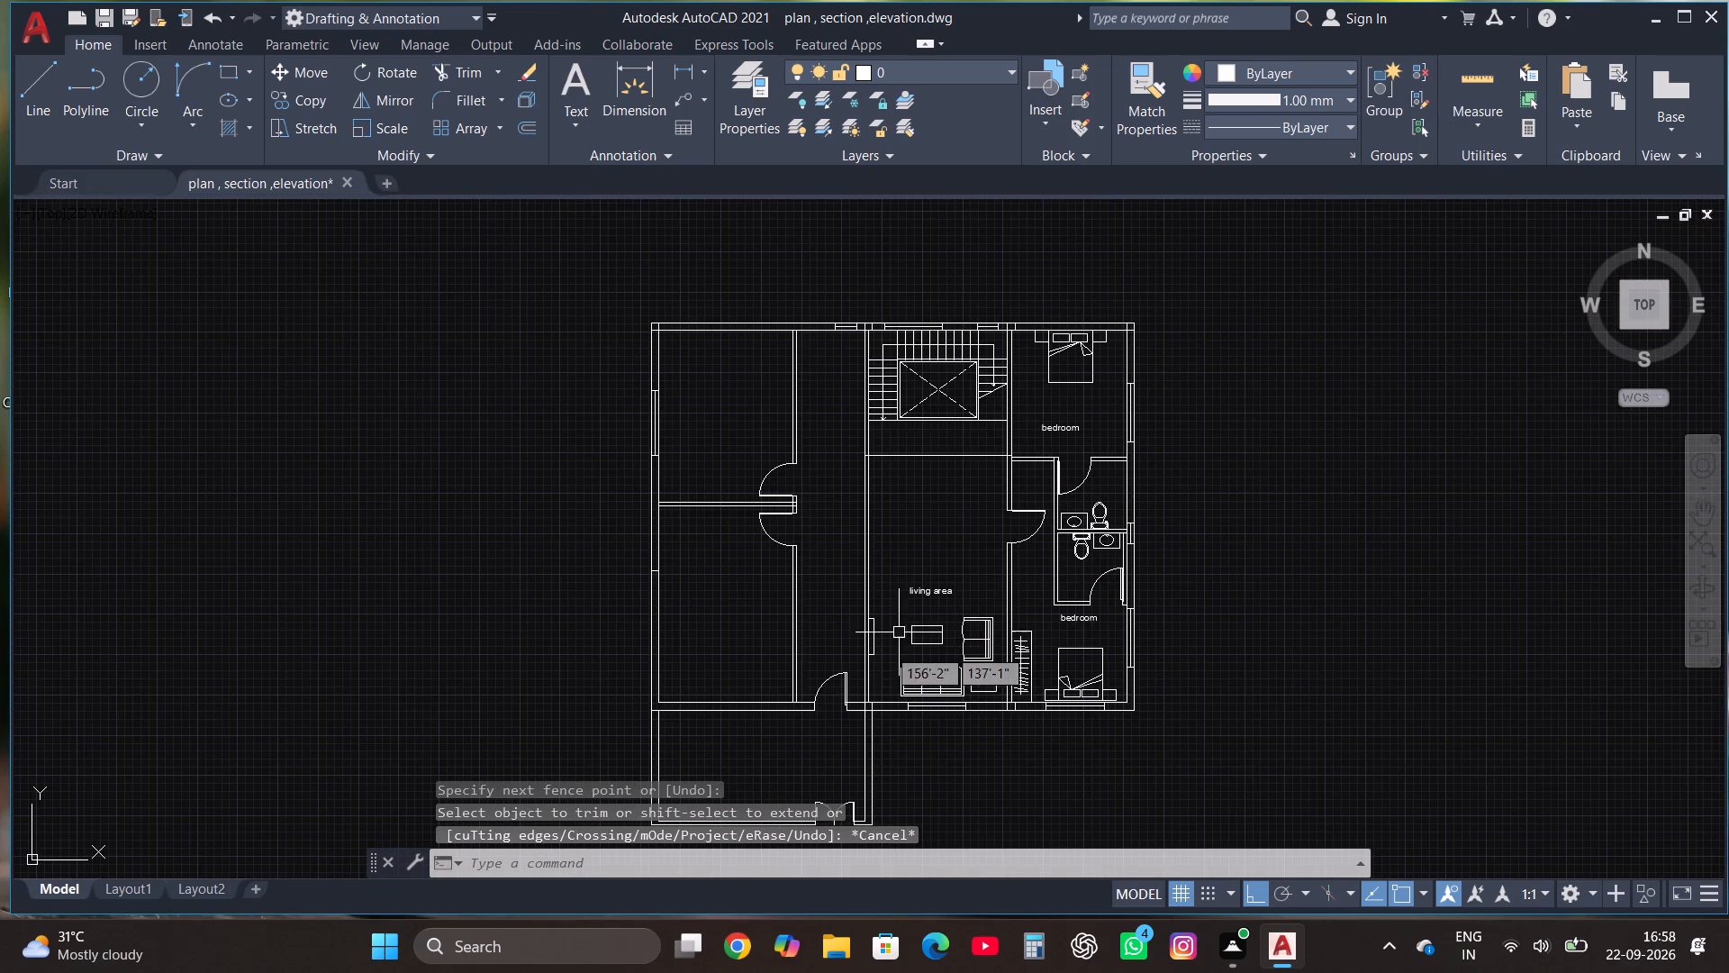
pyautogui.scroll(-1, 872, 569)
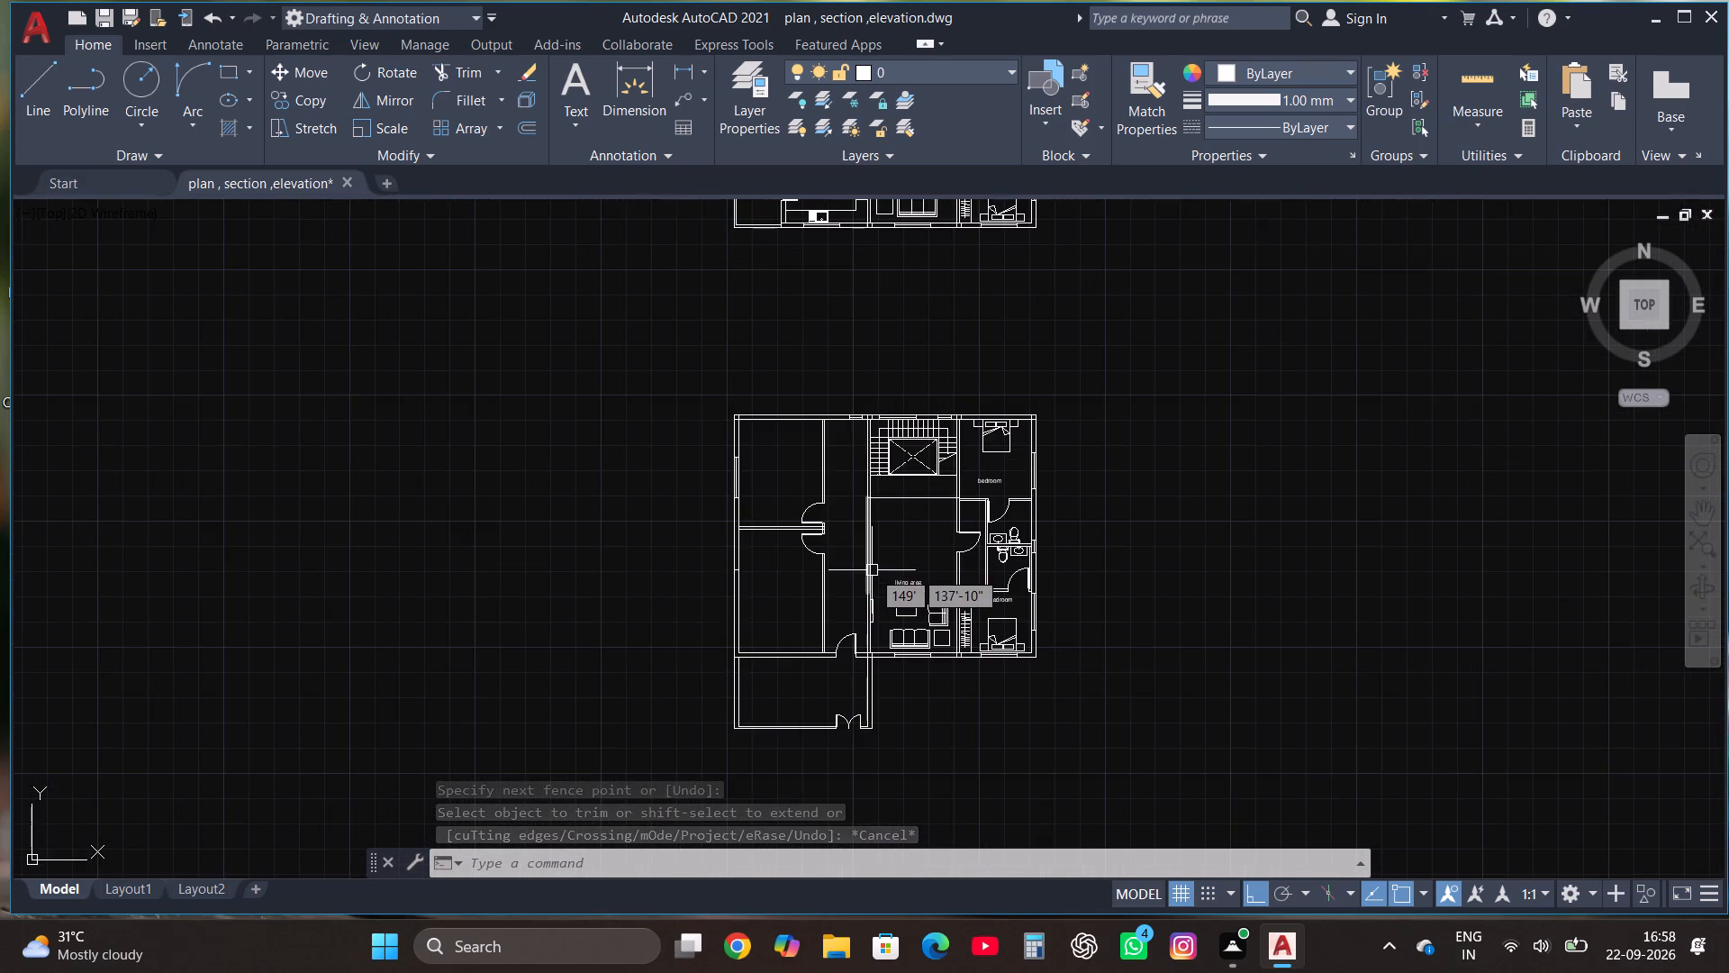
pyautogui.scroll(-1, 885, 649)
pyautogui.scroll(4, 923, 240)
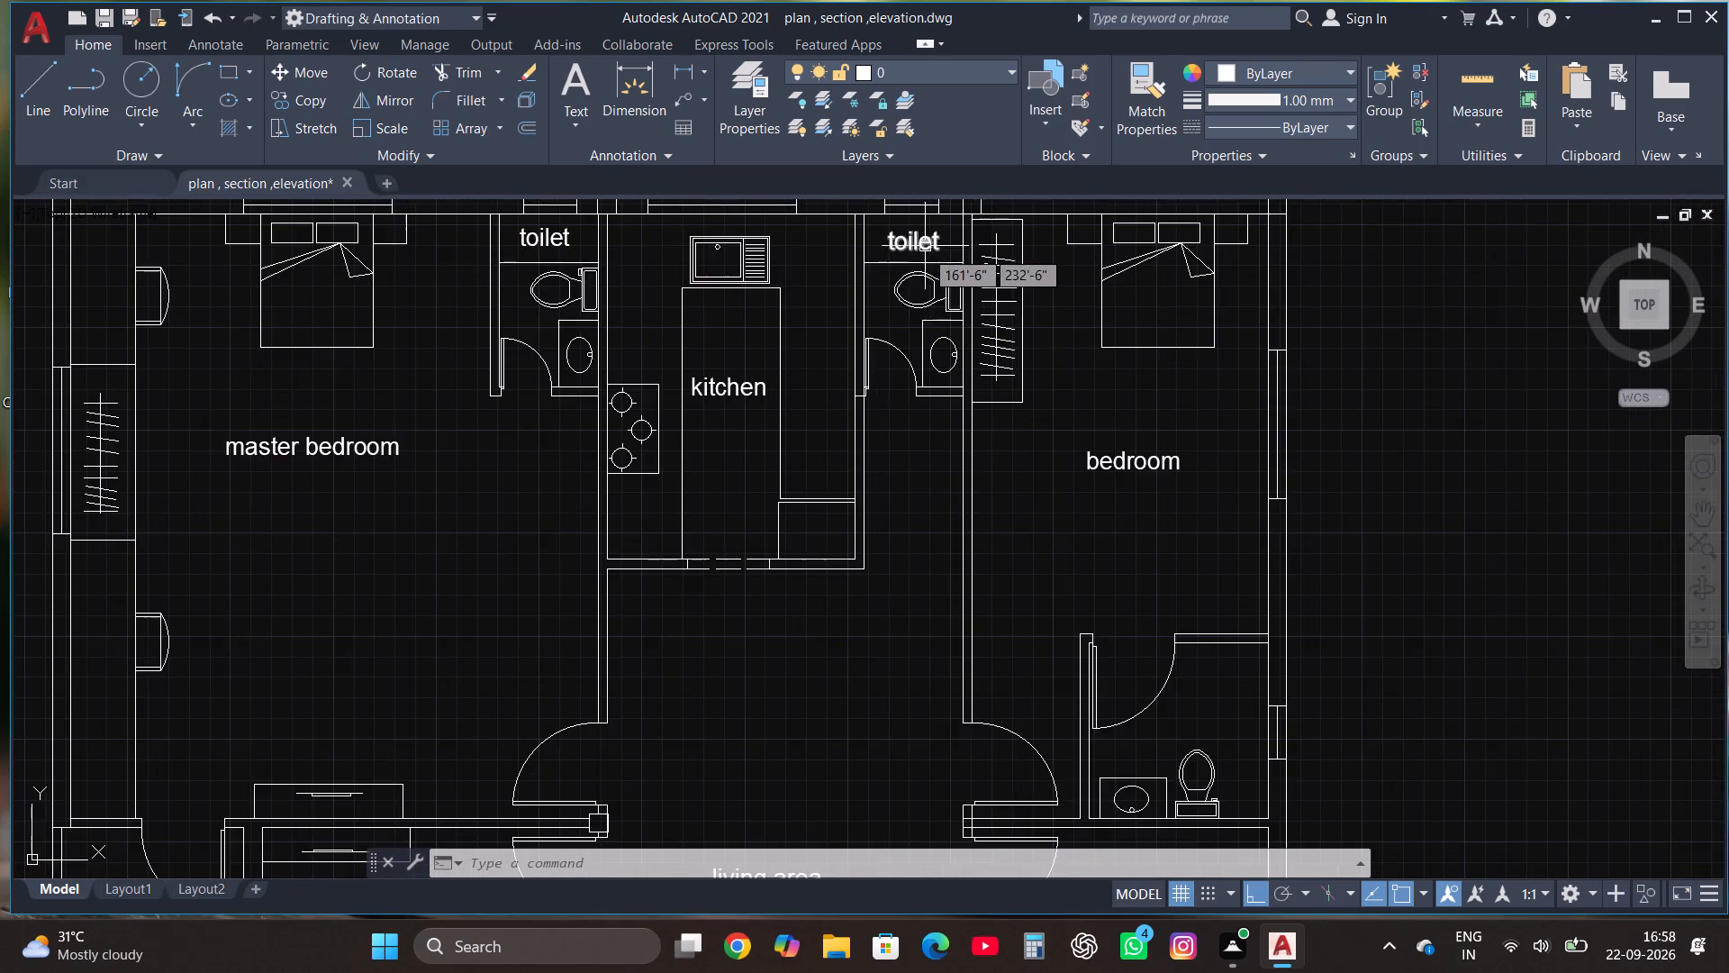
pyautogui.scroll(1, 901, 311)
pyautogui.click(874, 359)
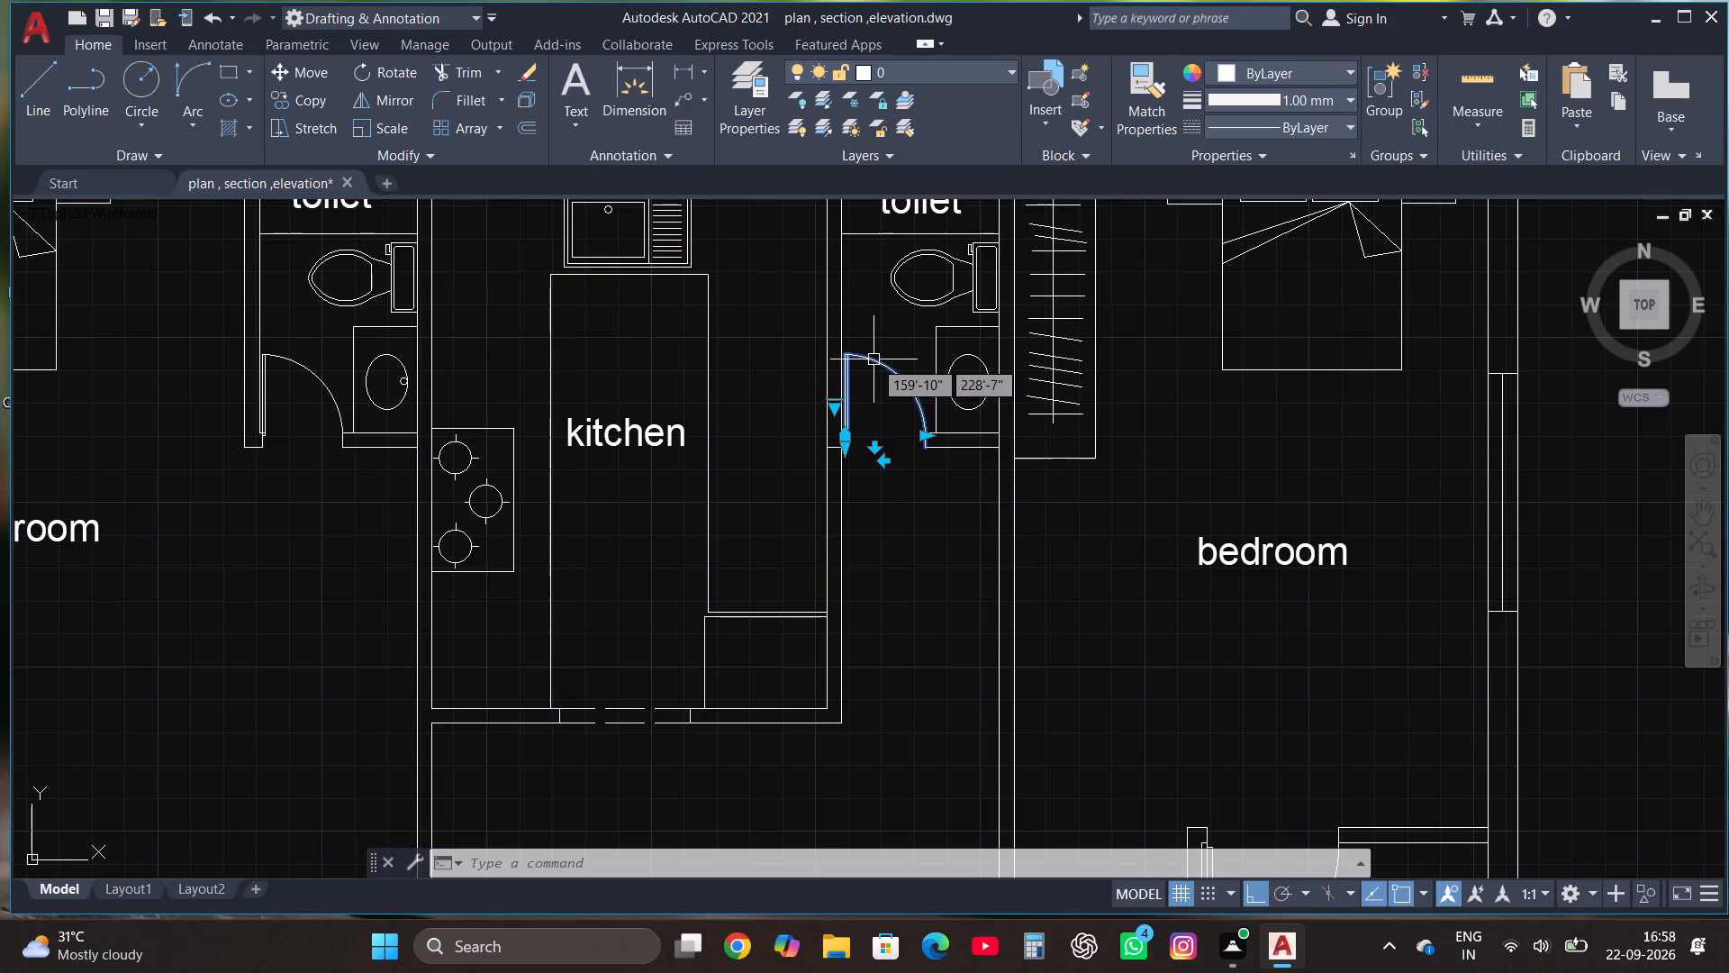
pyautogui.click(311, 109)
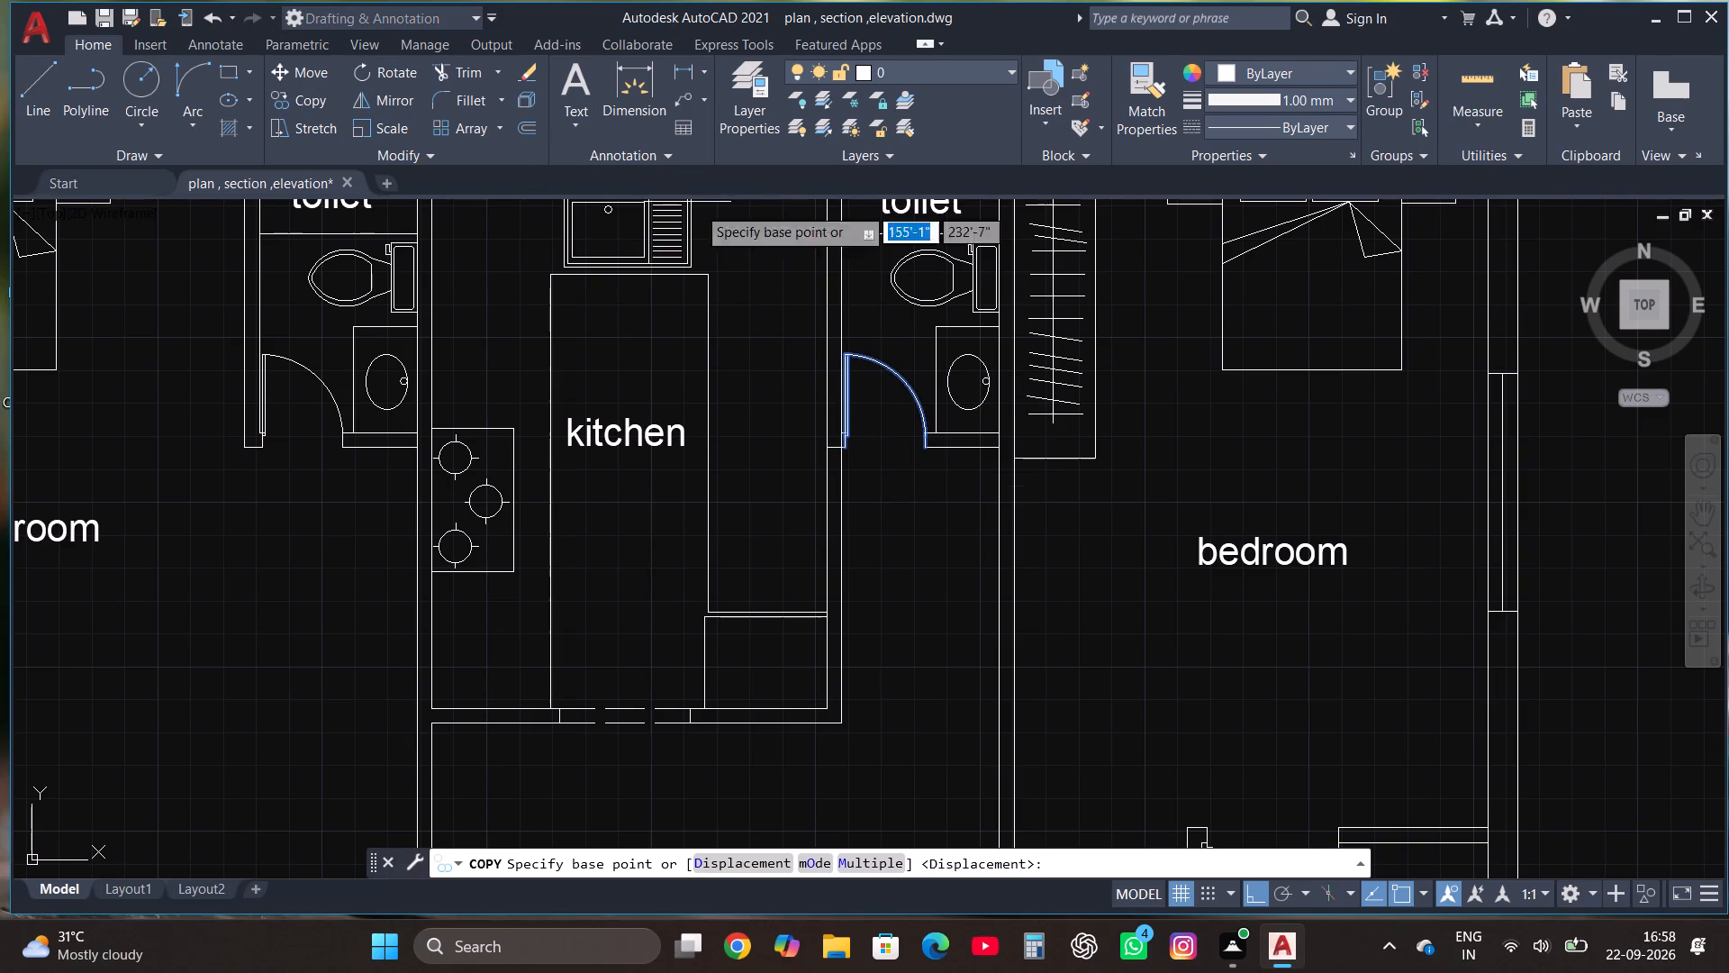
pyautogui.click(842, 452)
pyautogui.scroll(-7, 698, 399)
pyautogui.scroll(5, 711, 516)
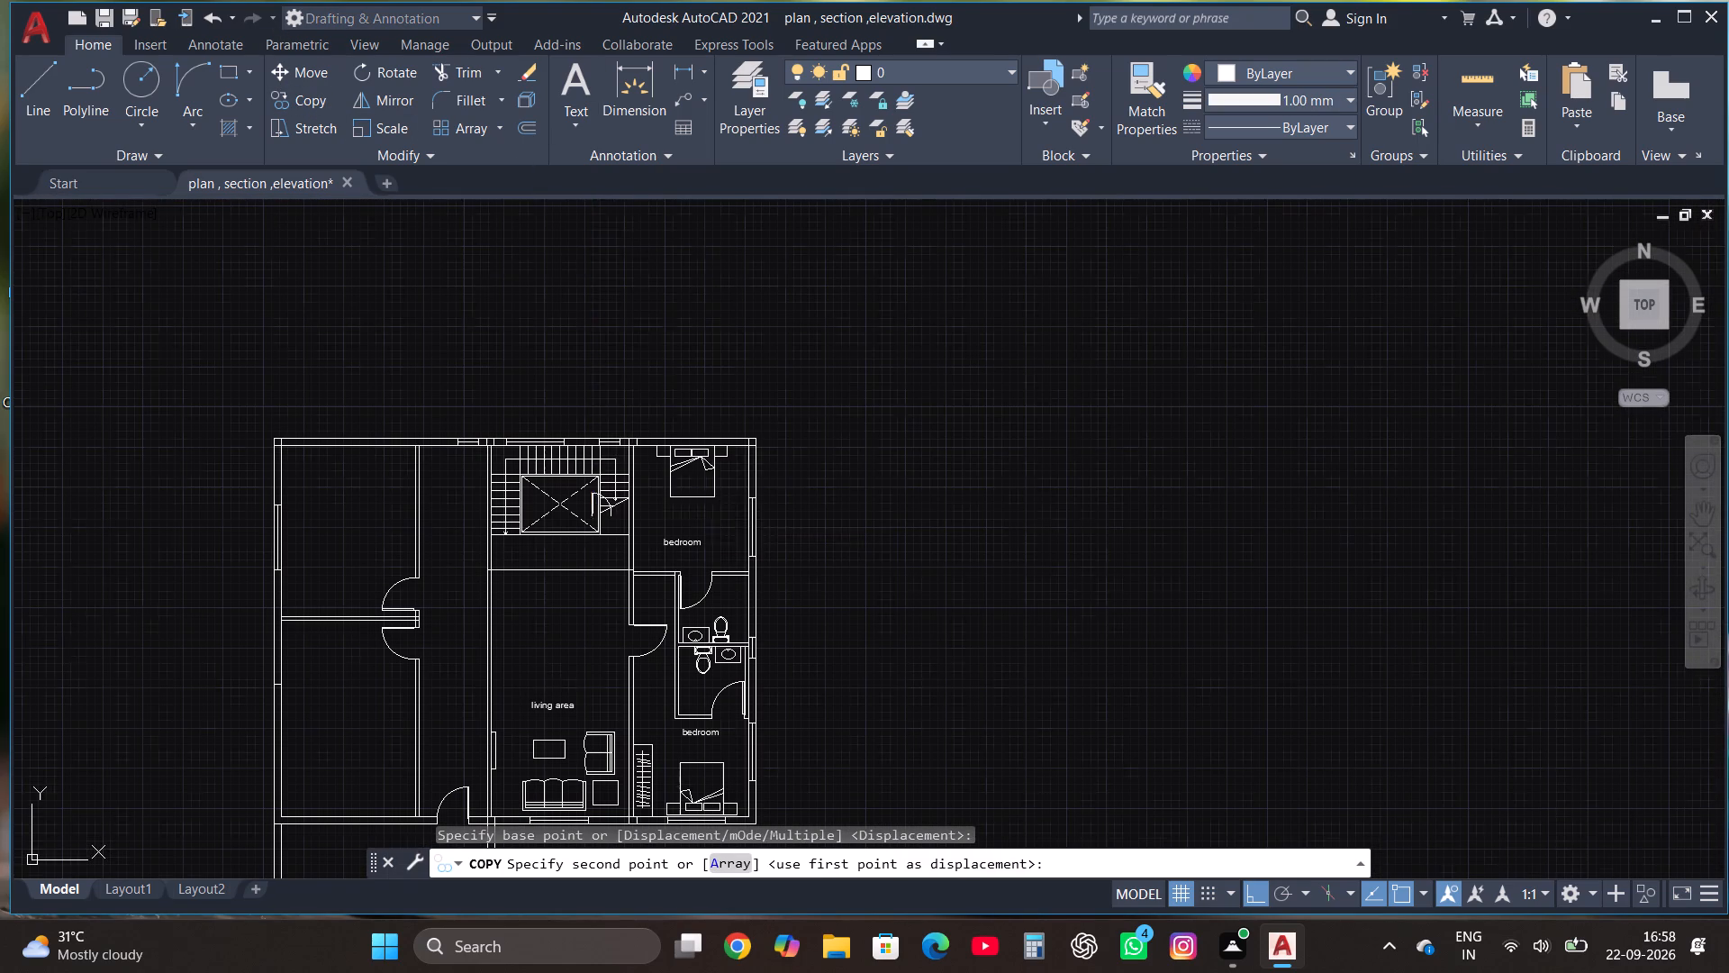
pyautogui.press('F8')
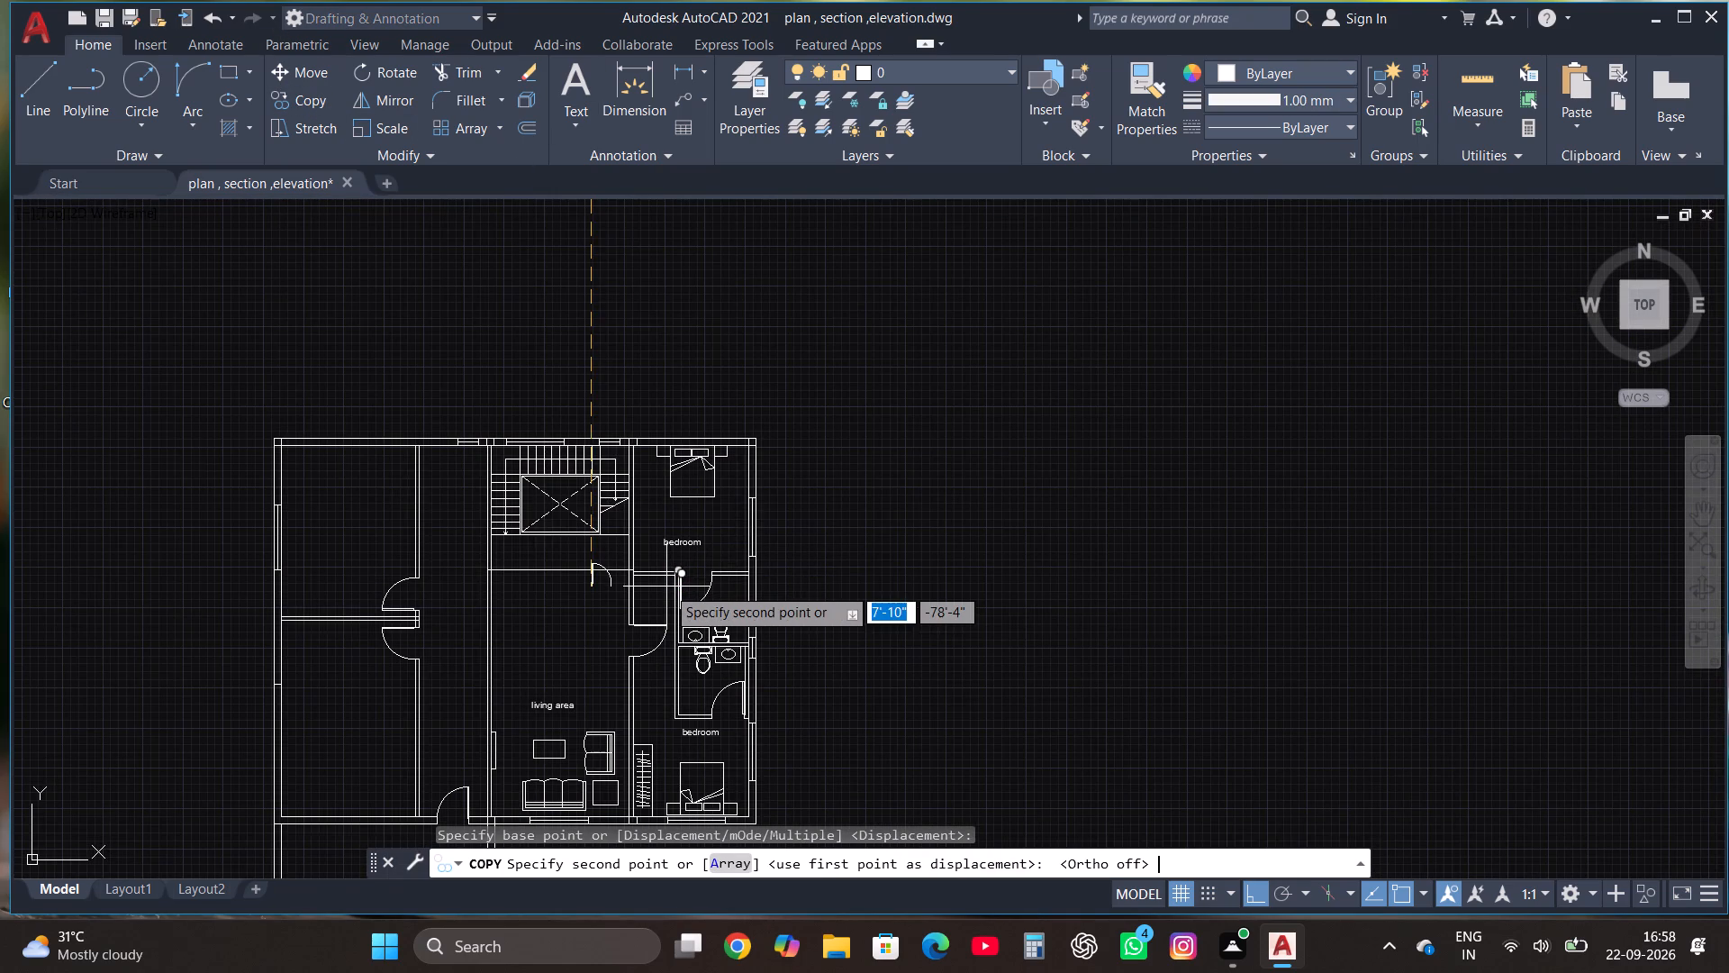
pyautogui.scroll(2, 648, 564)
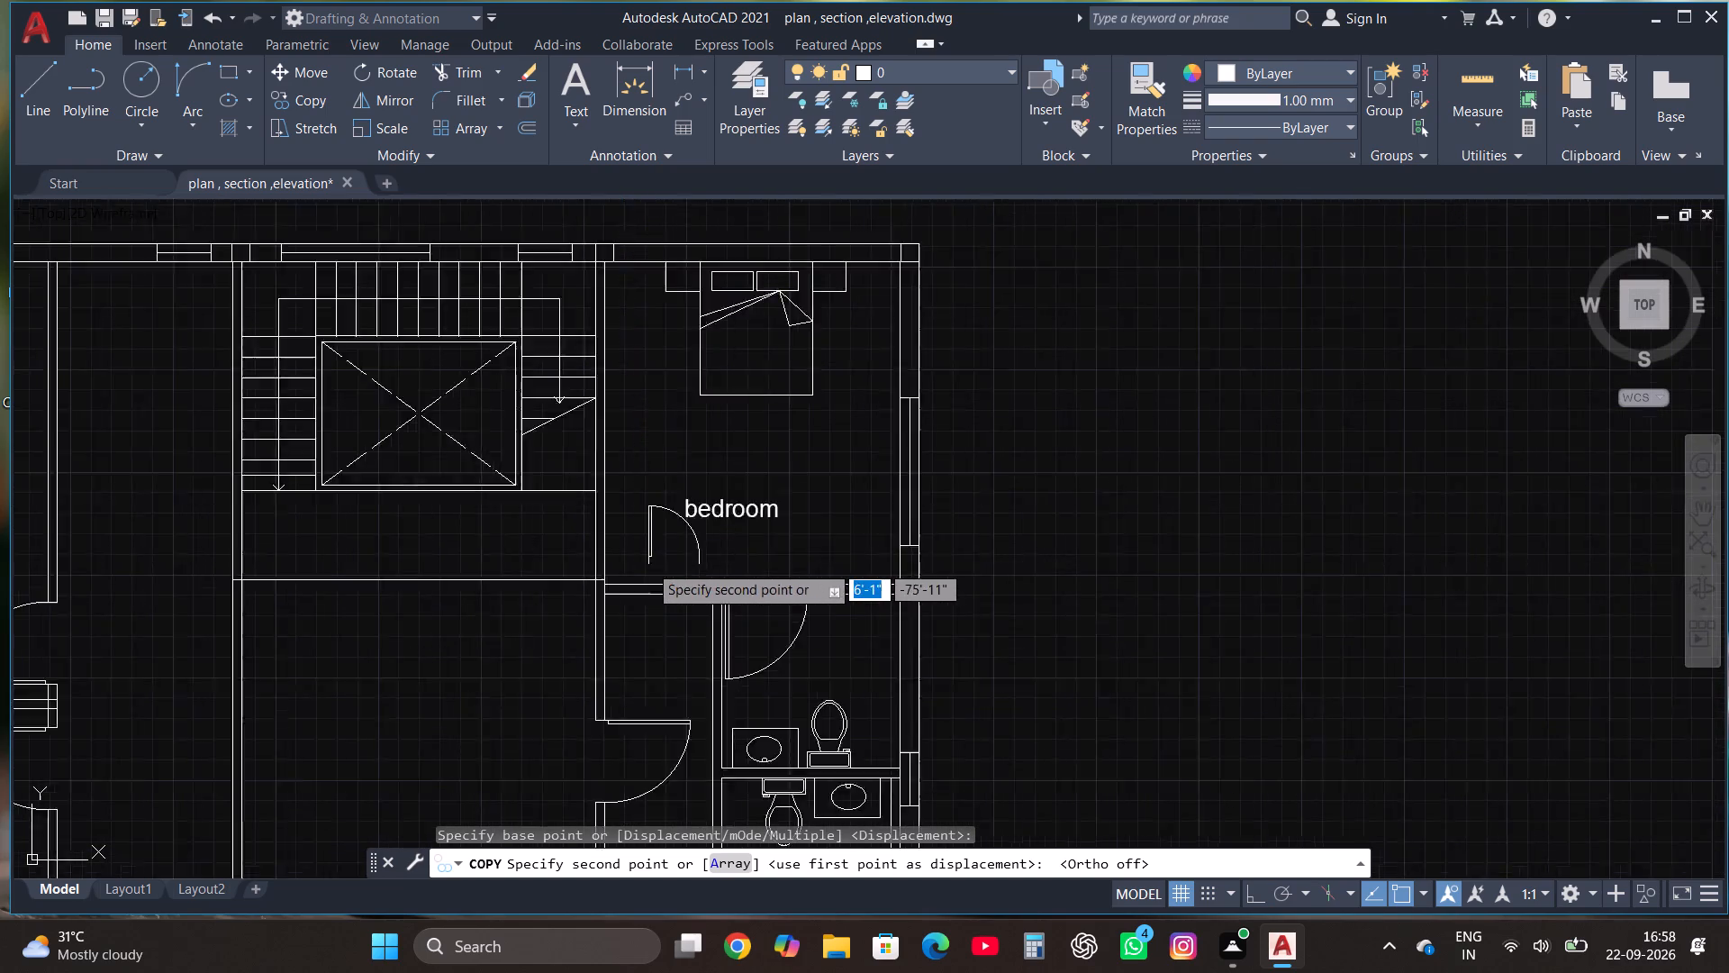
pyautogui.scroll(1, 648, 564)
pyautogui.click(591, 611)
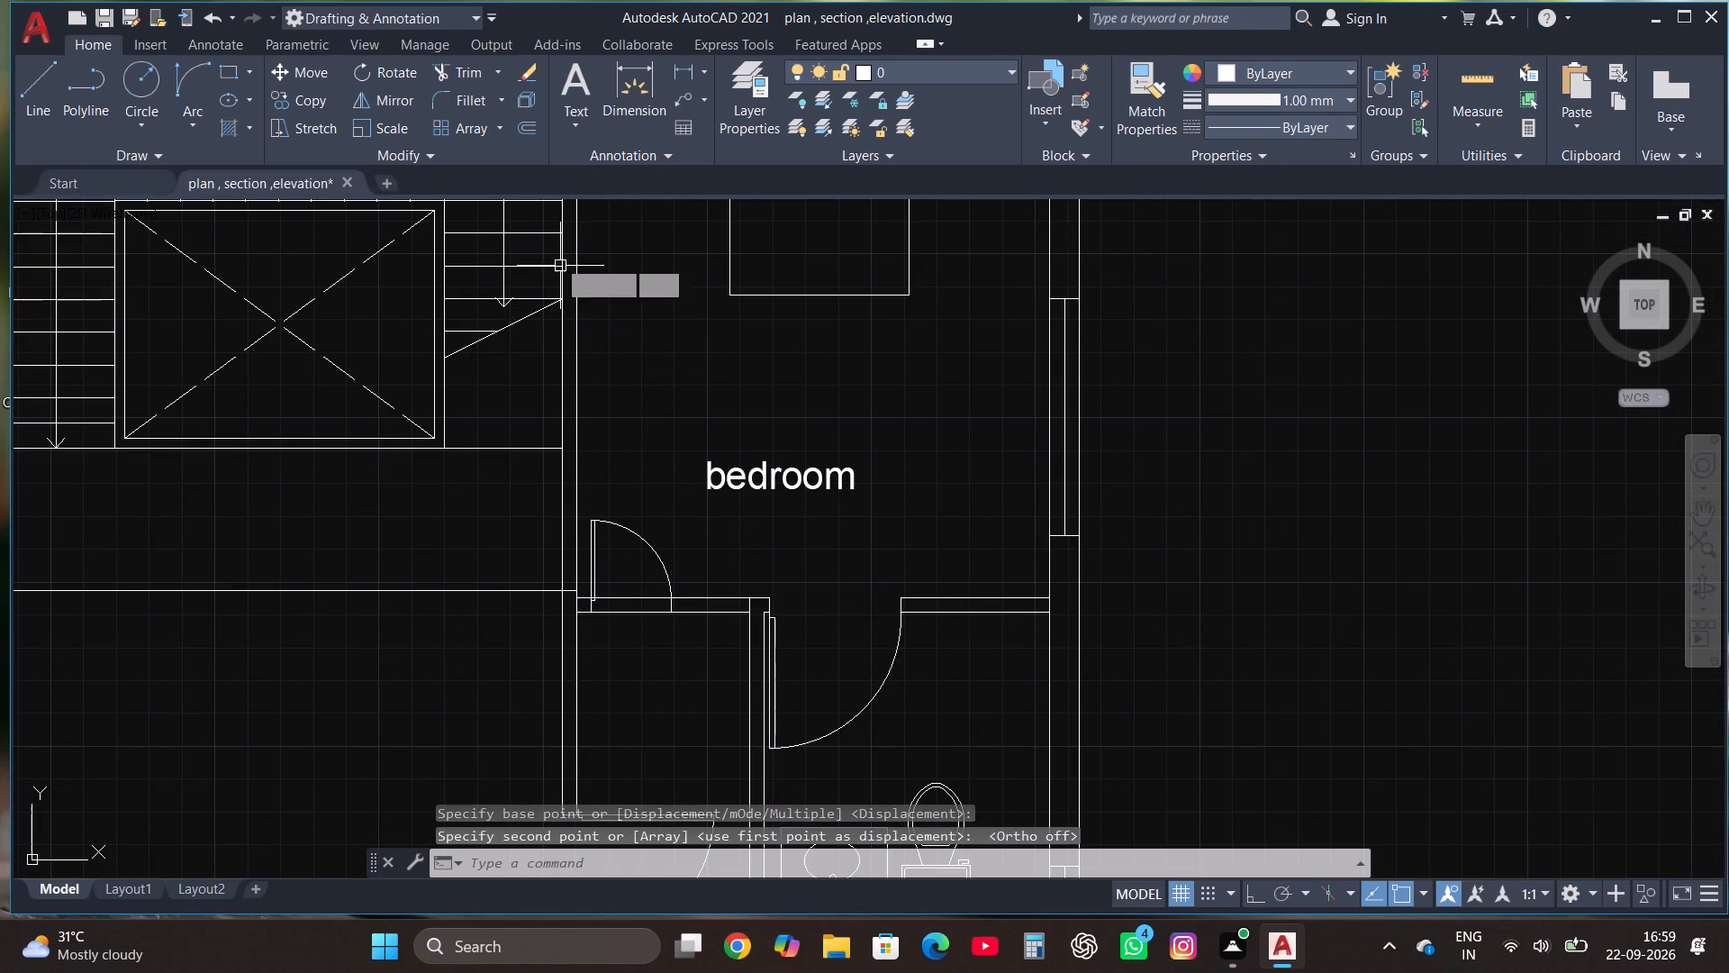
# Trim the two wall lines crossing the opening of the door copied into the northern bedroom's south wall.
pyautogui.click(455, 81)
pyautogui.click(619, 559)
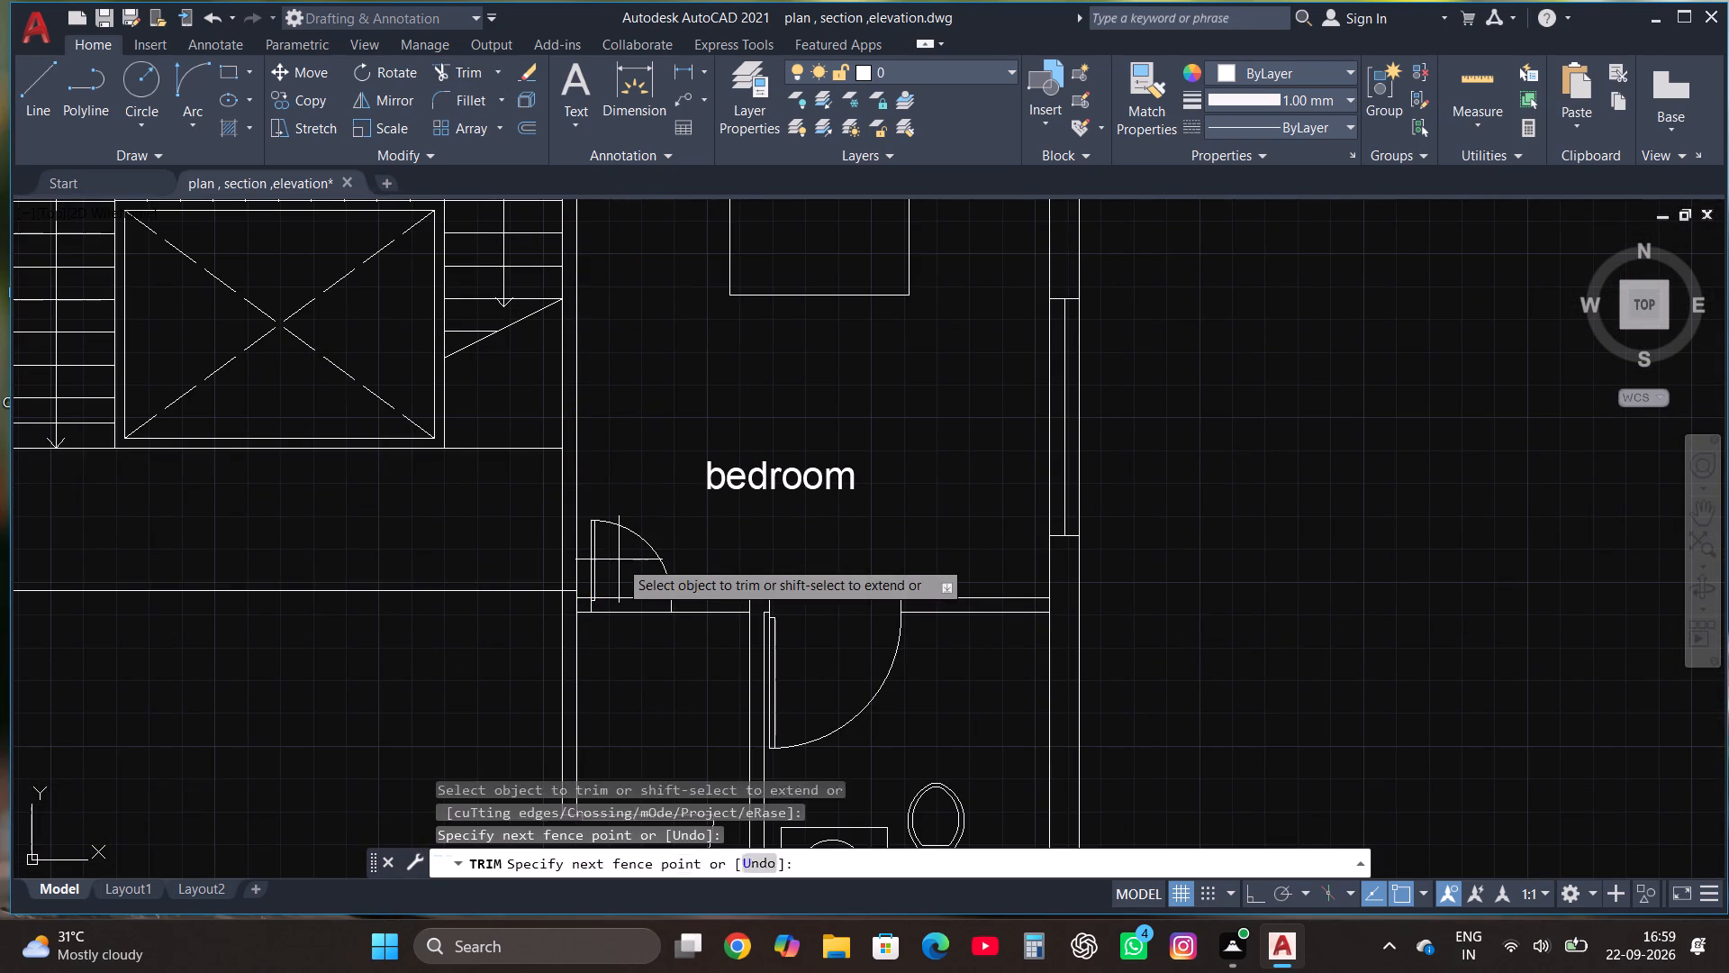
pyautogui.click(619, 677)
pyautogui.scroll(-2, 722, 656)
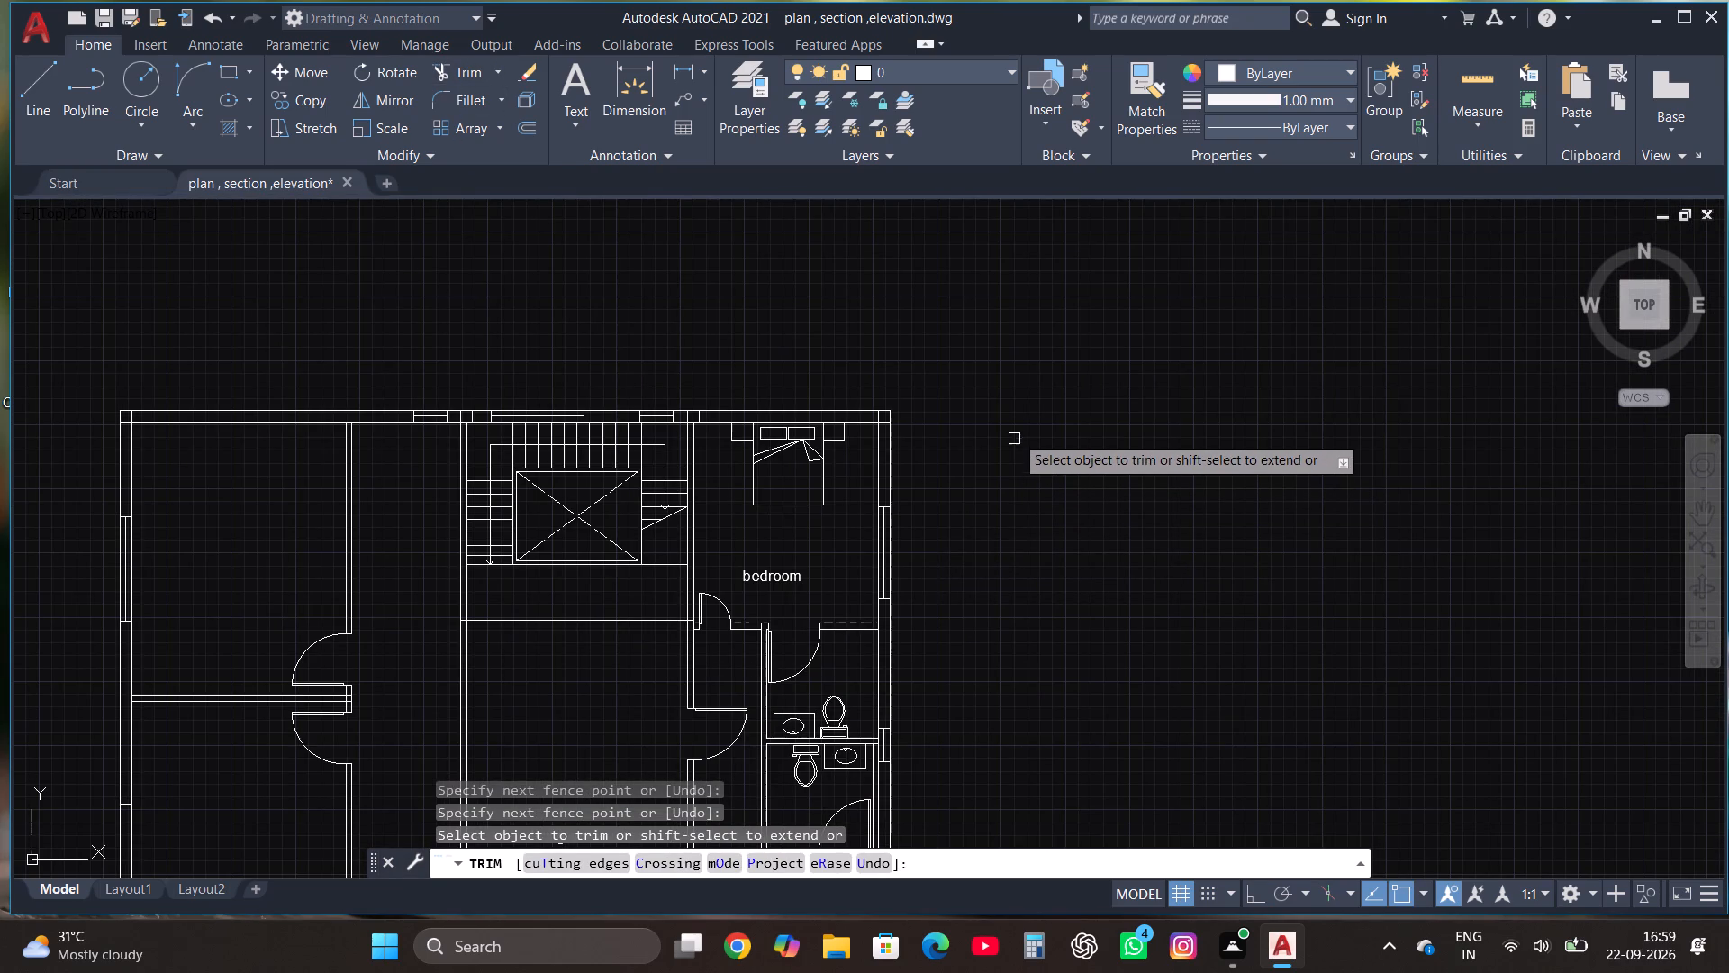
pyautogui.scroll(-3, 1016, 432)
pyautogui.scroll(2, 1032, 462)
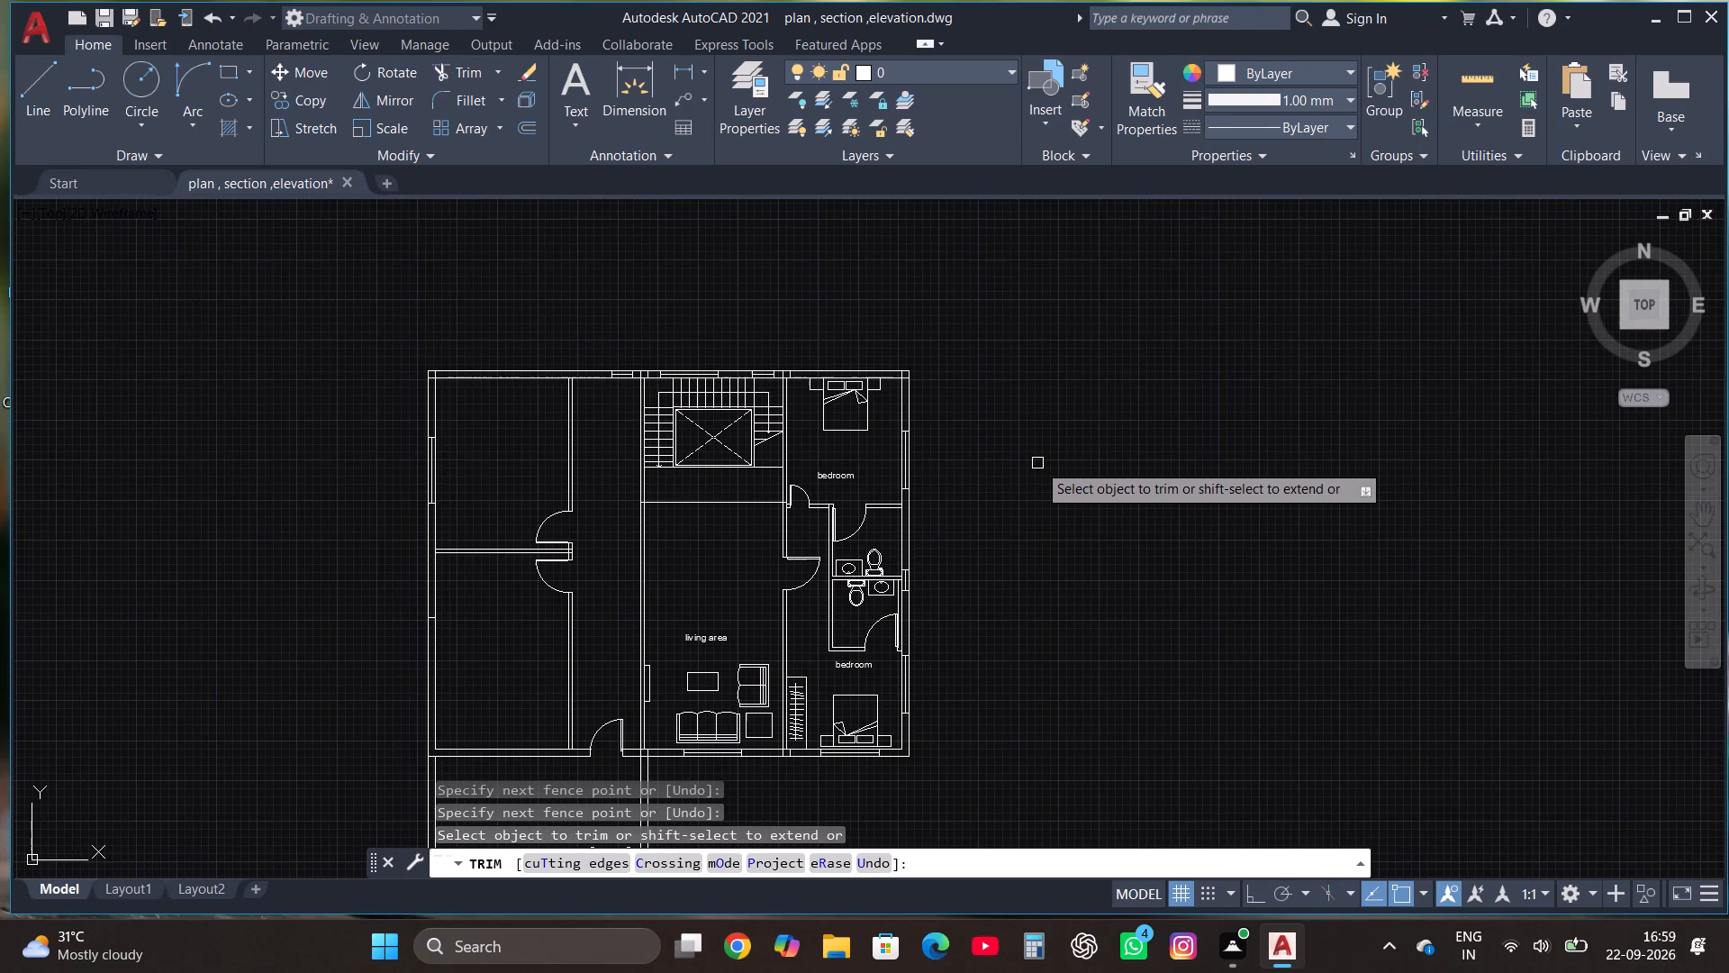
pyautogui.press('Escape')
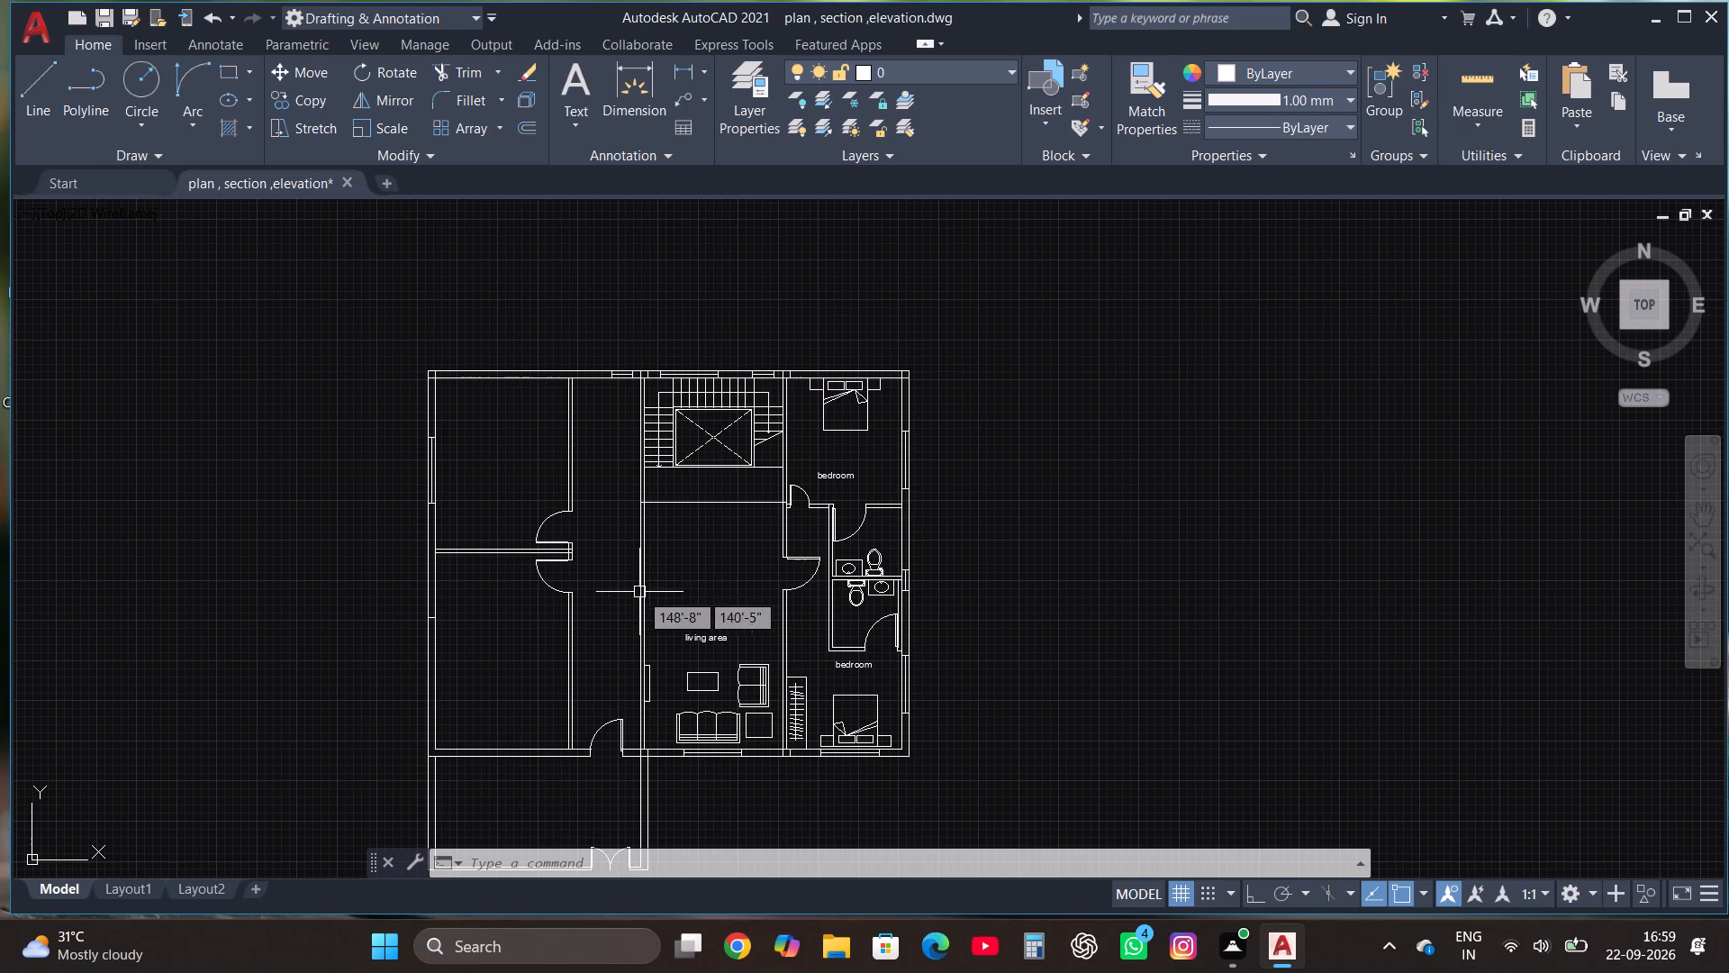
# With Ortho on, draw a counter outline in the northwest room from the partition above its door: 2' and 1' west, then north.
pyautogui.scroll(3, 418, 359)
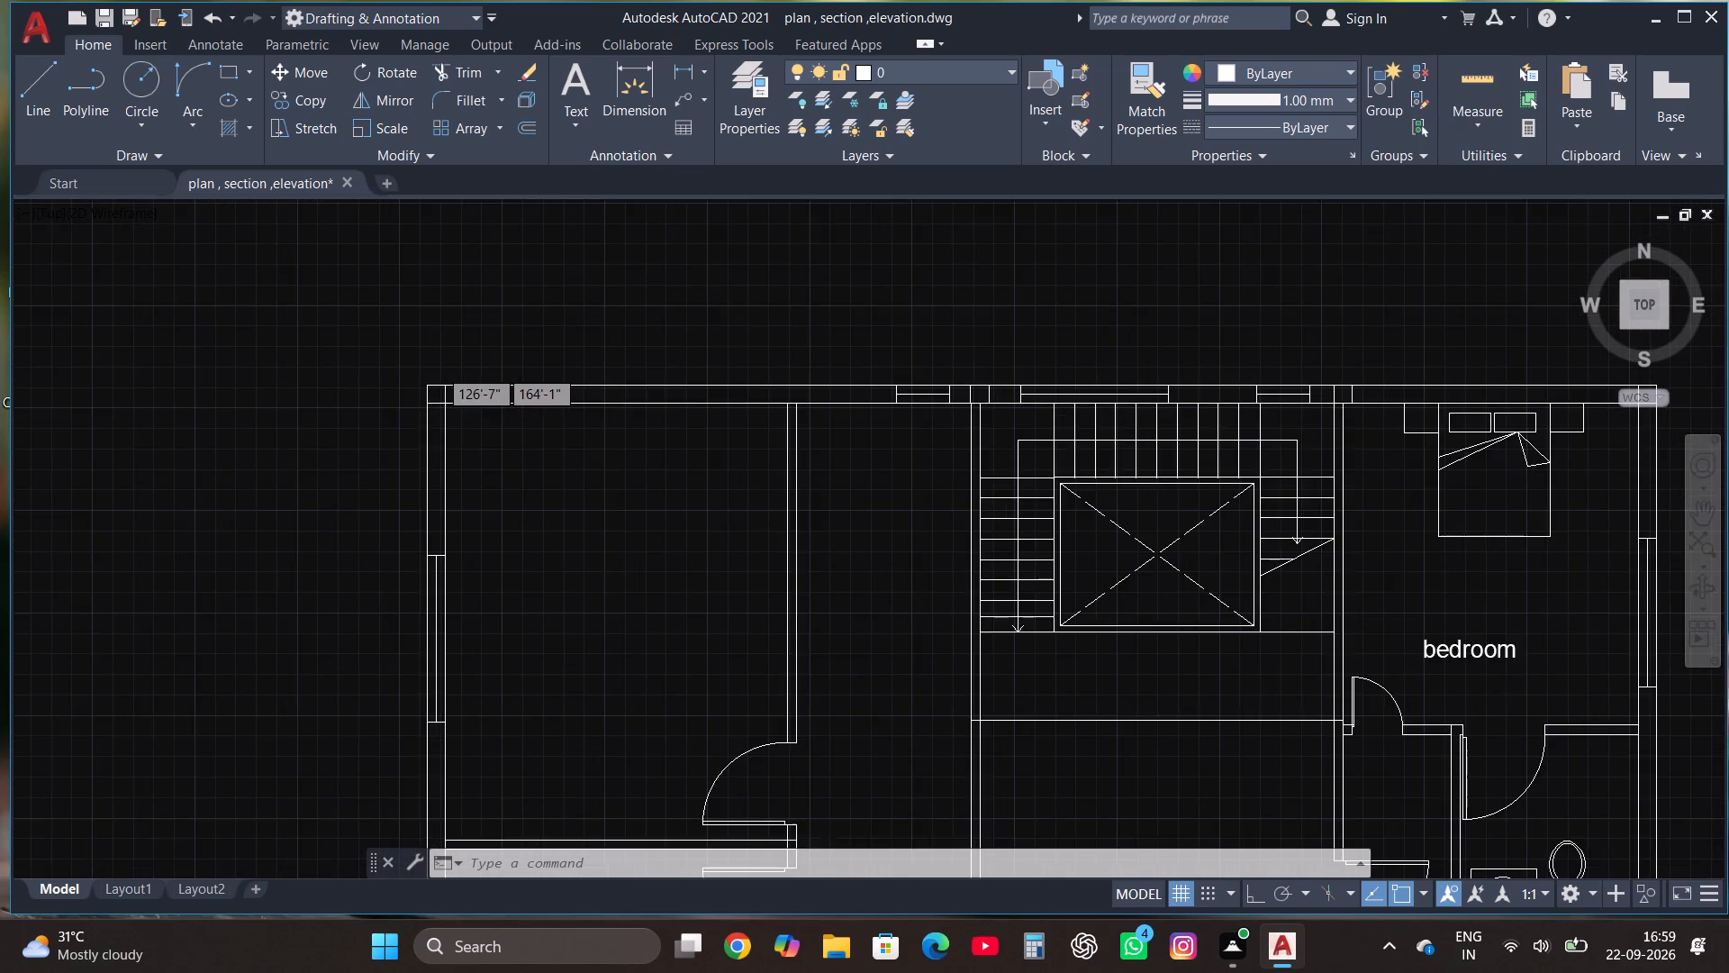
pyautogui.click(31, 86)
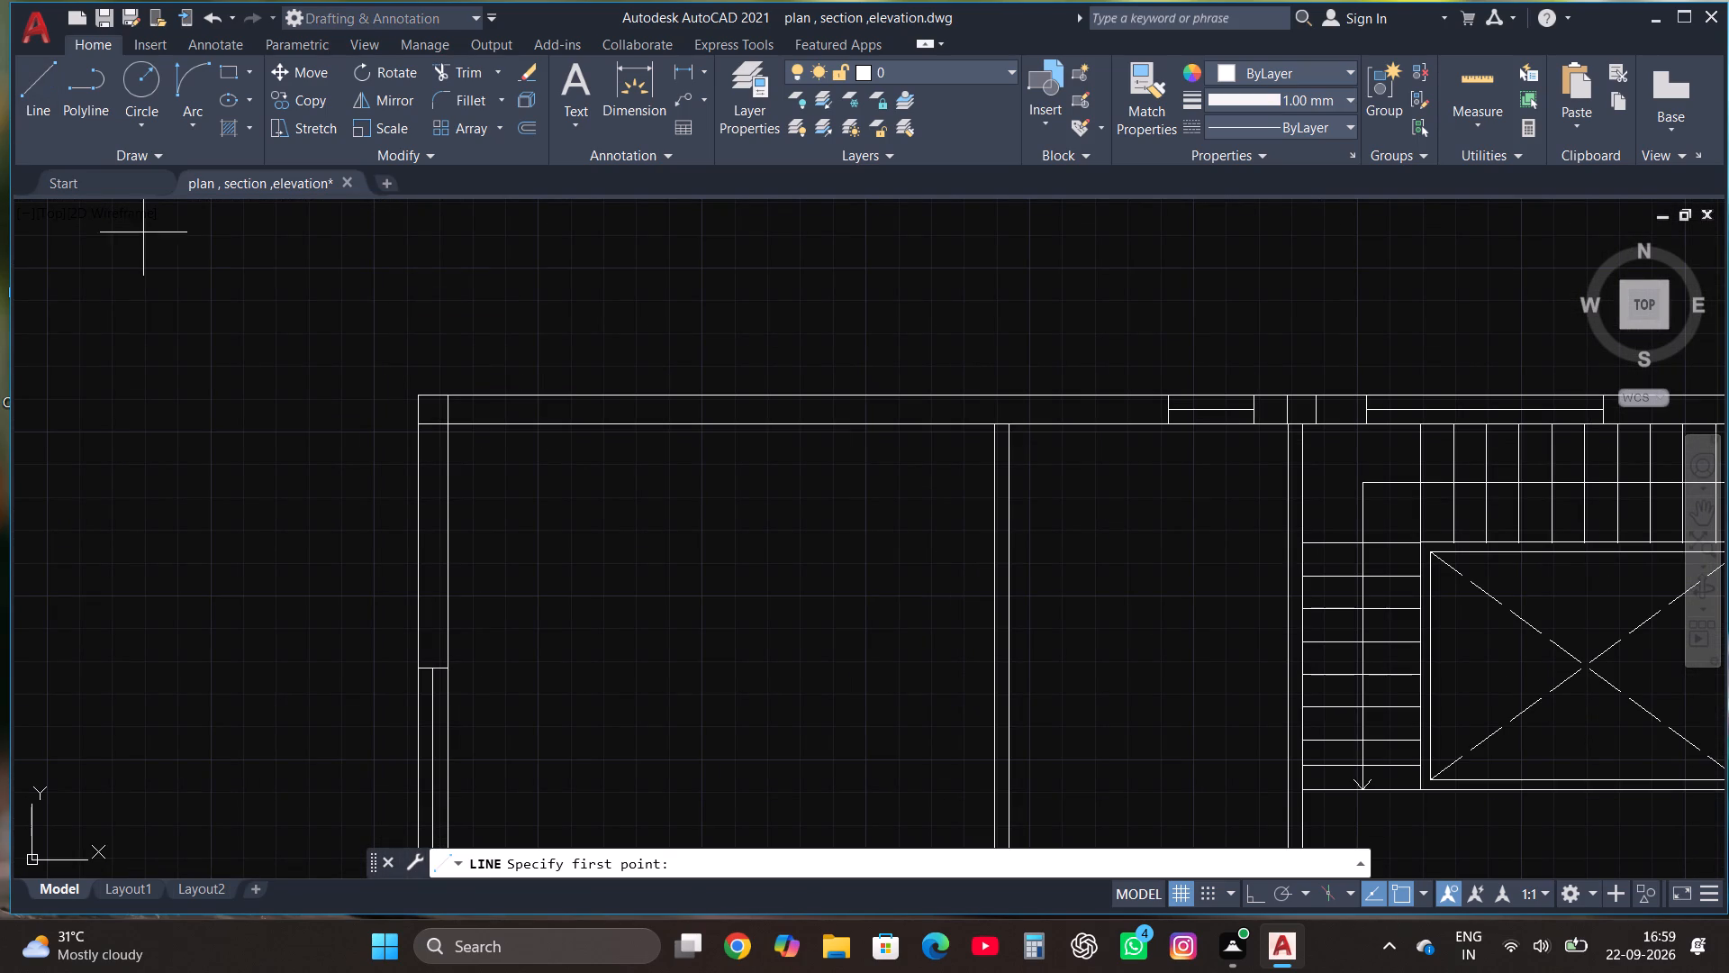
pyautogui.scroll(-2, 885, 559)
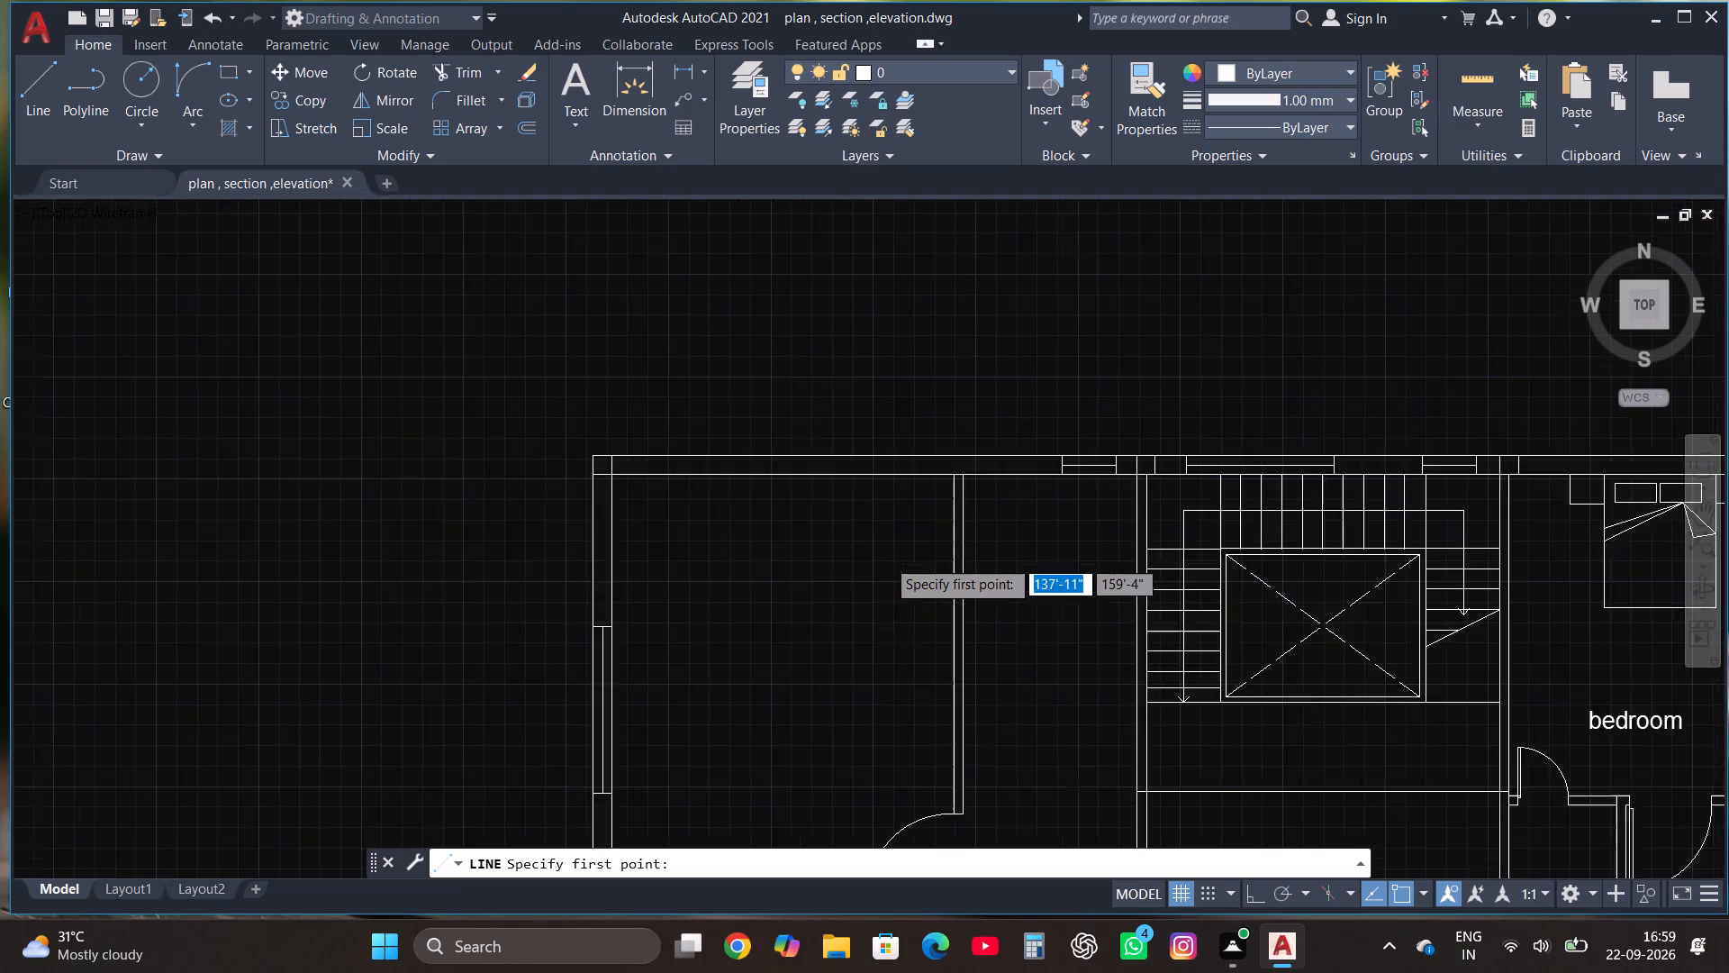
pyautogui.scroll(1, 912, 724)
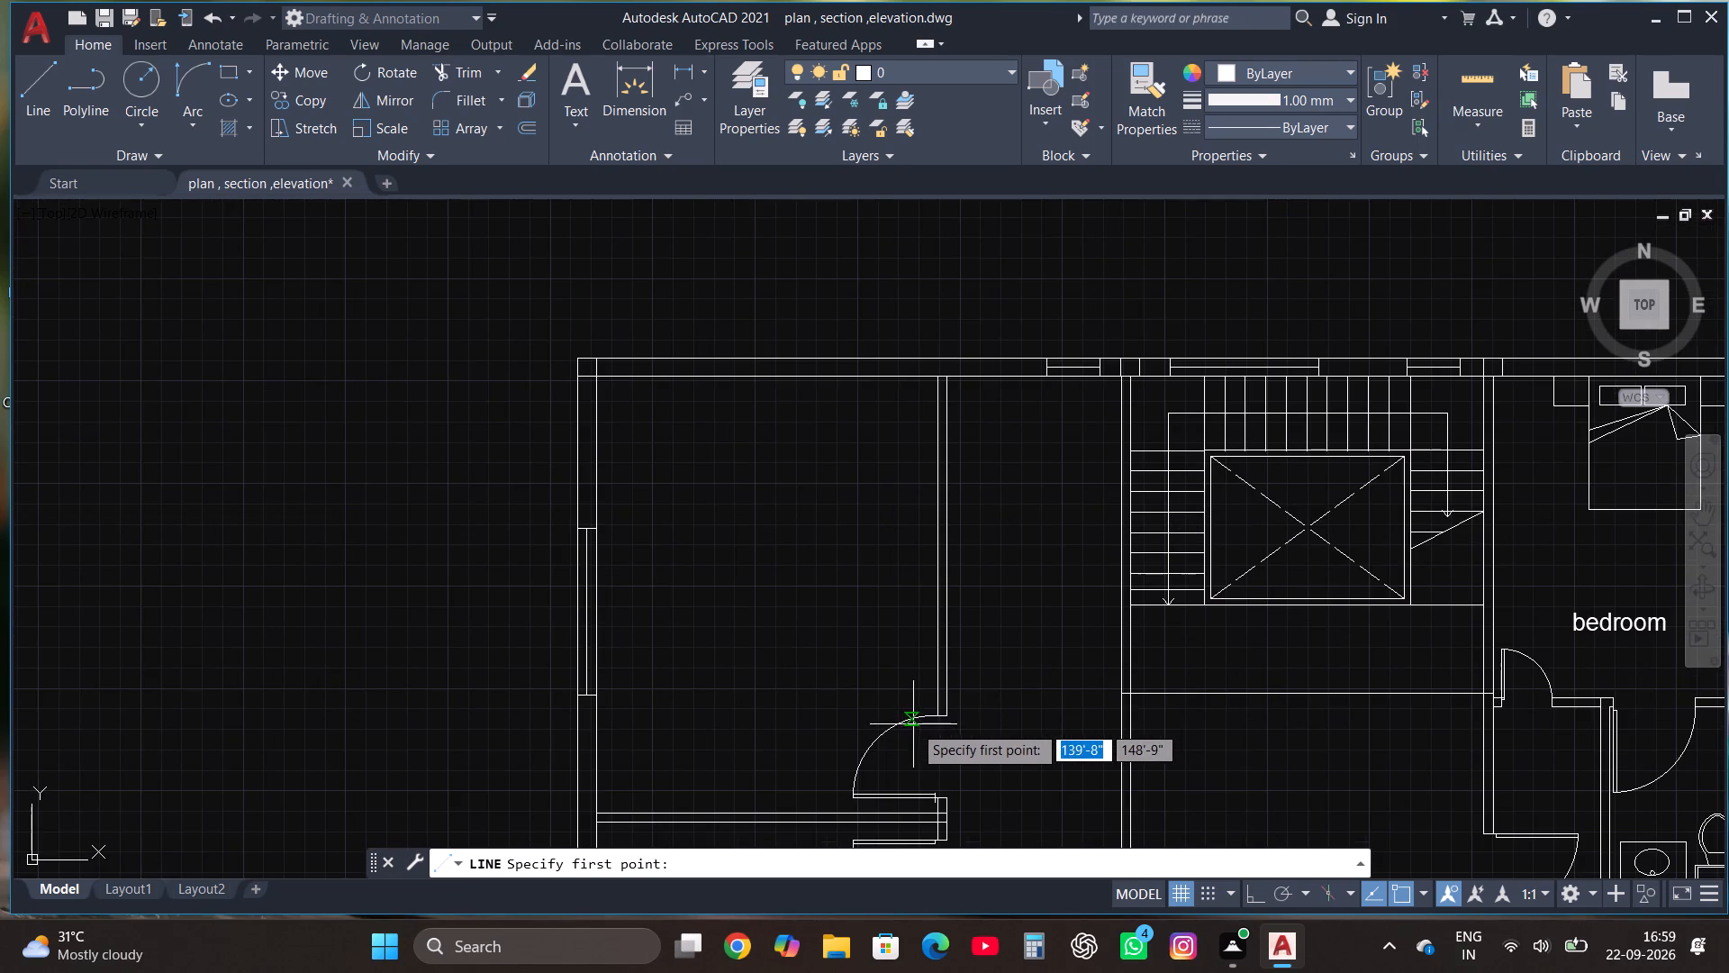
pyautogui.click(933, 690)
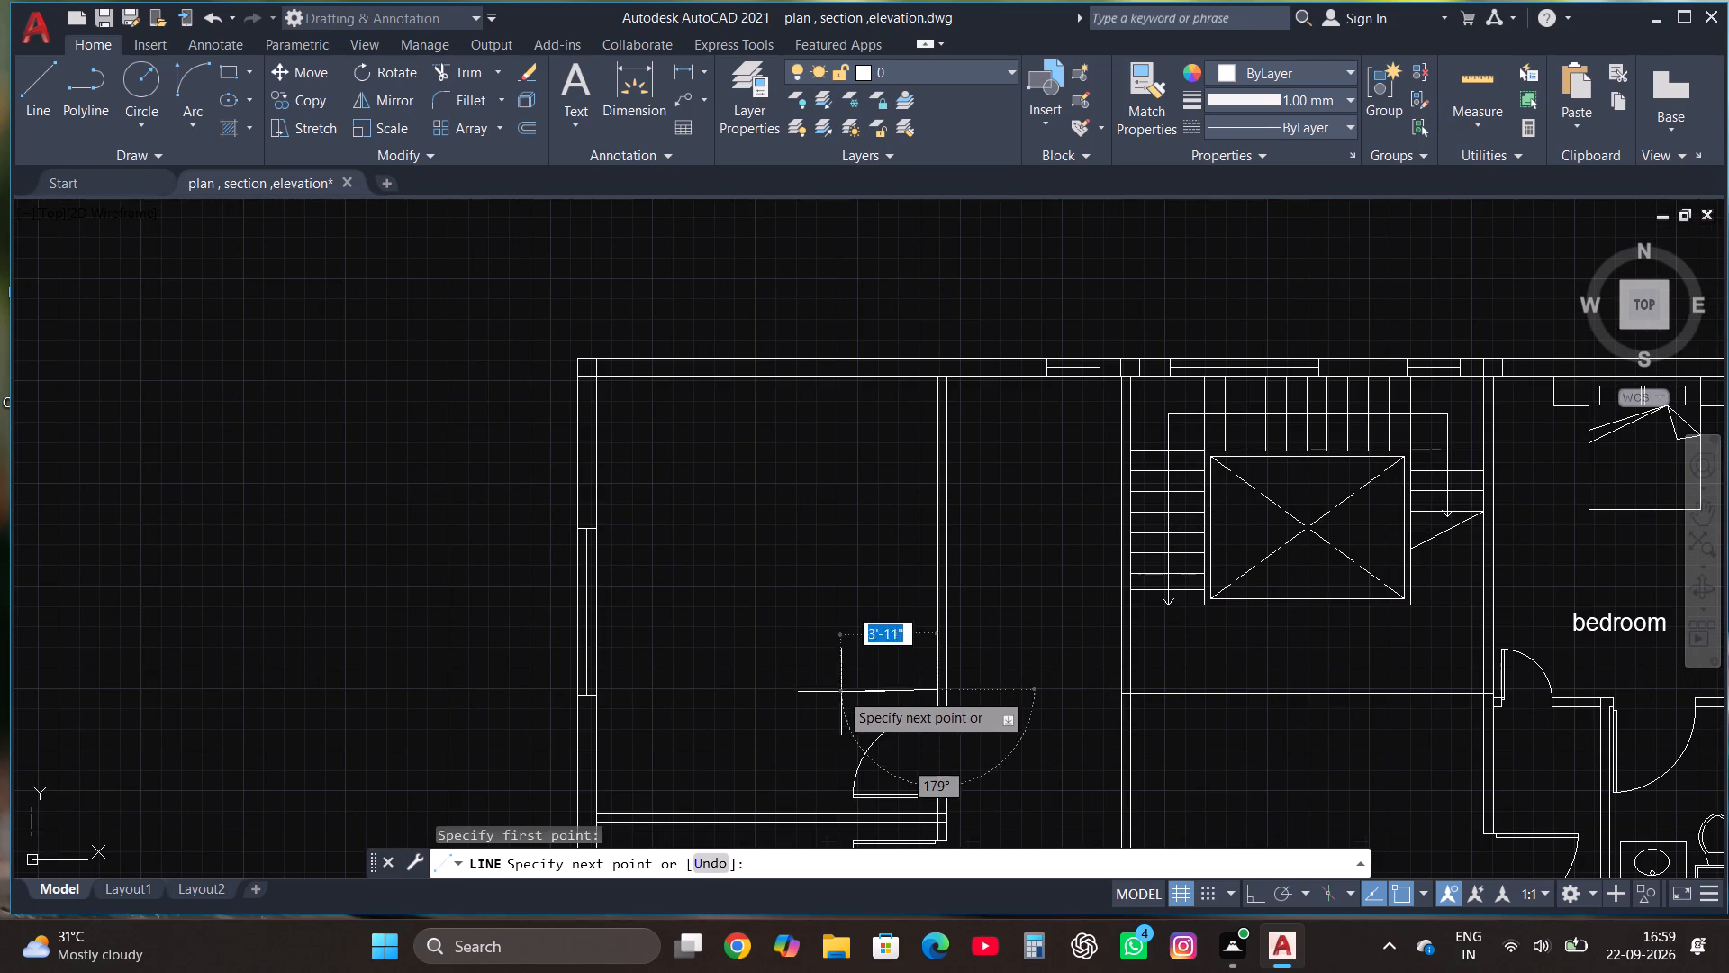
pyautogui.press('F8')
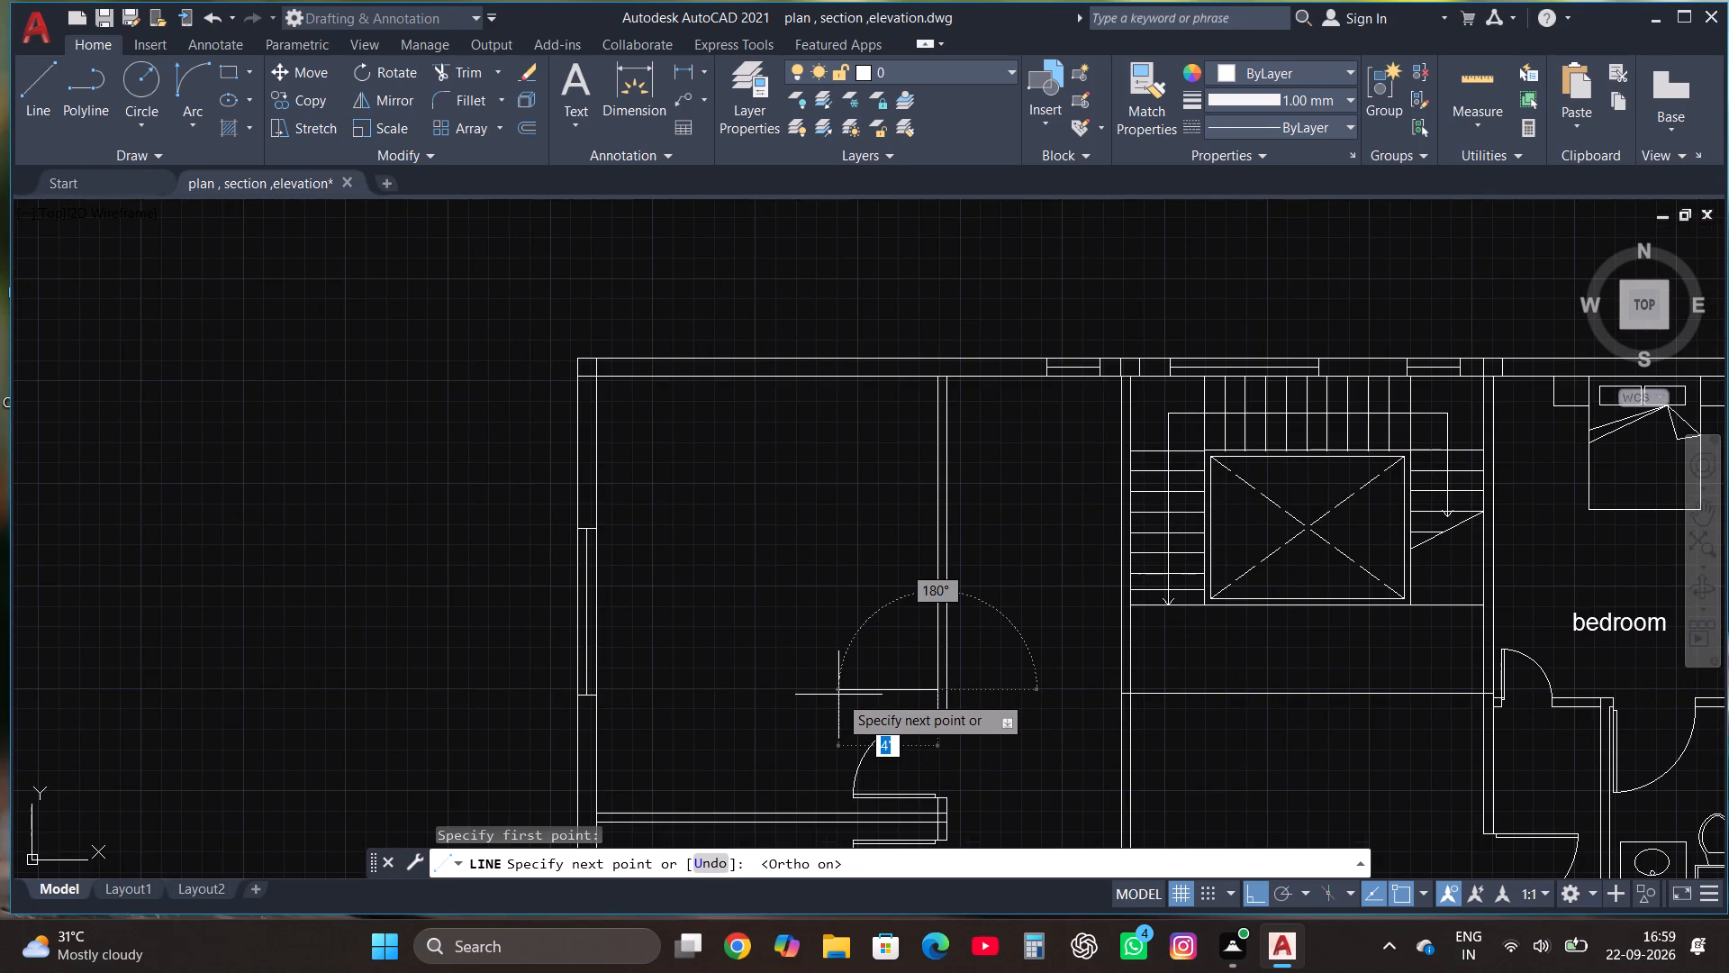
pyautogui.write("2'")
pyautogui.press('Return')
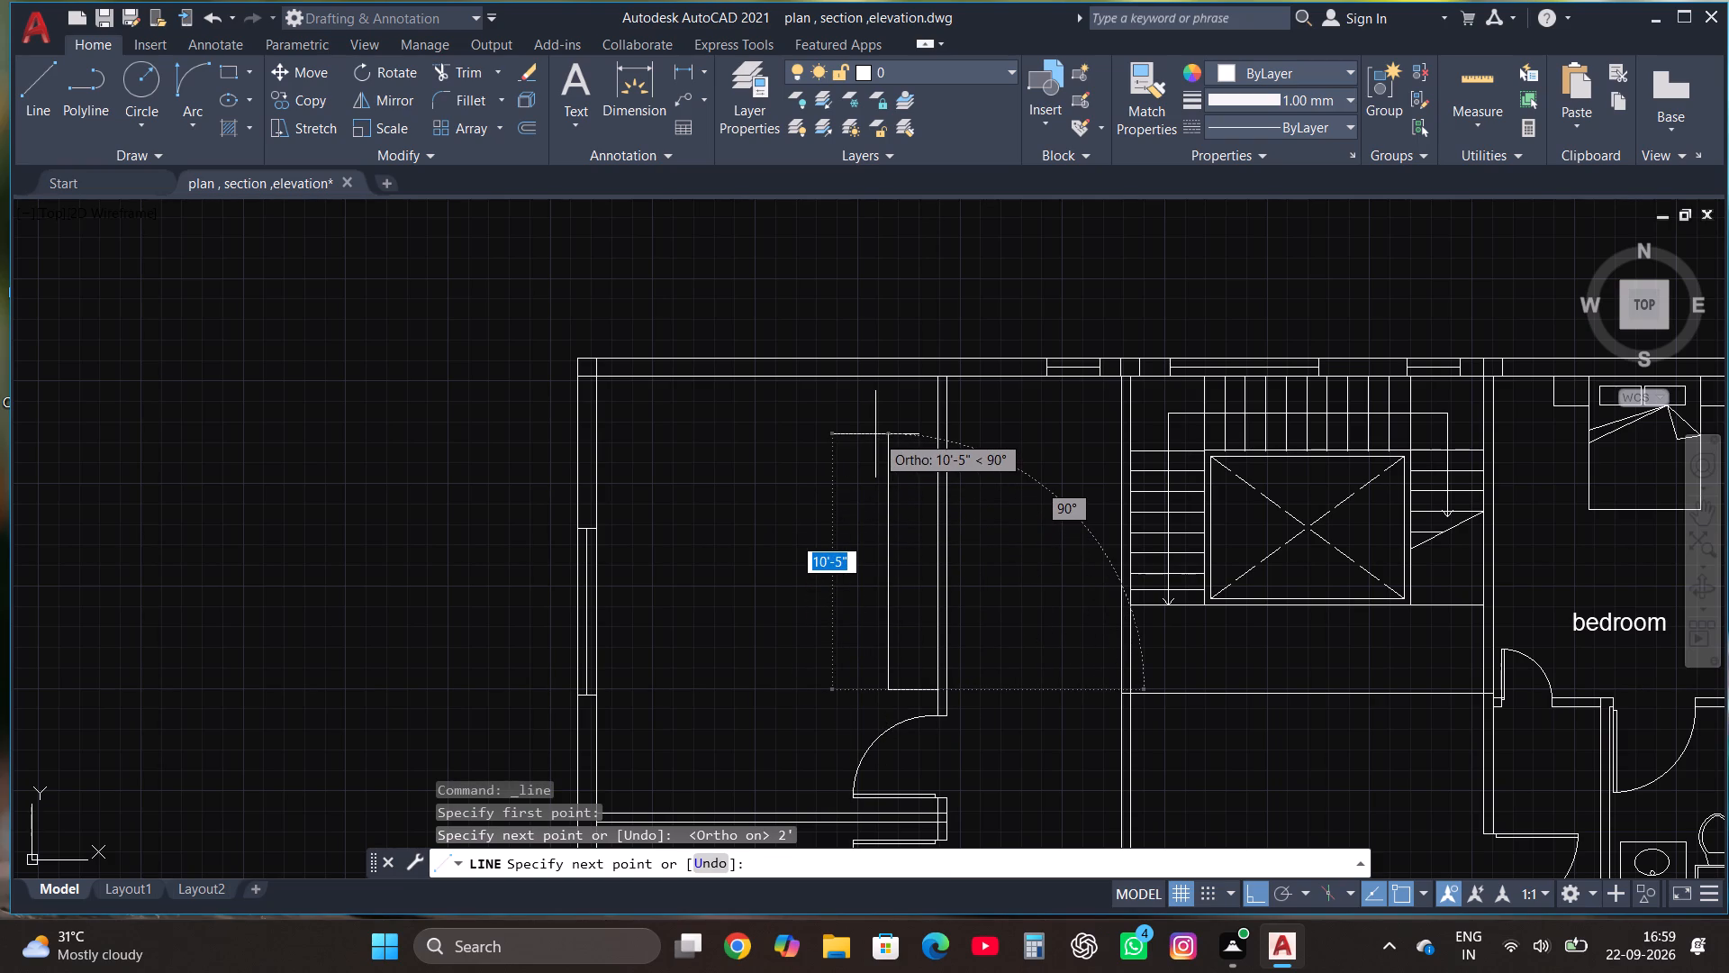
pyautogui.write("1'")
pyautogui.press('Return')
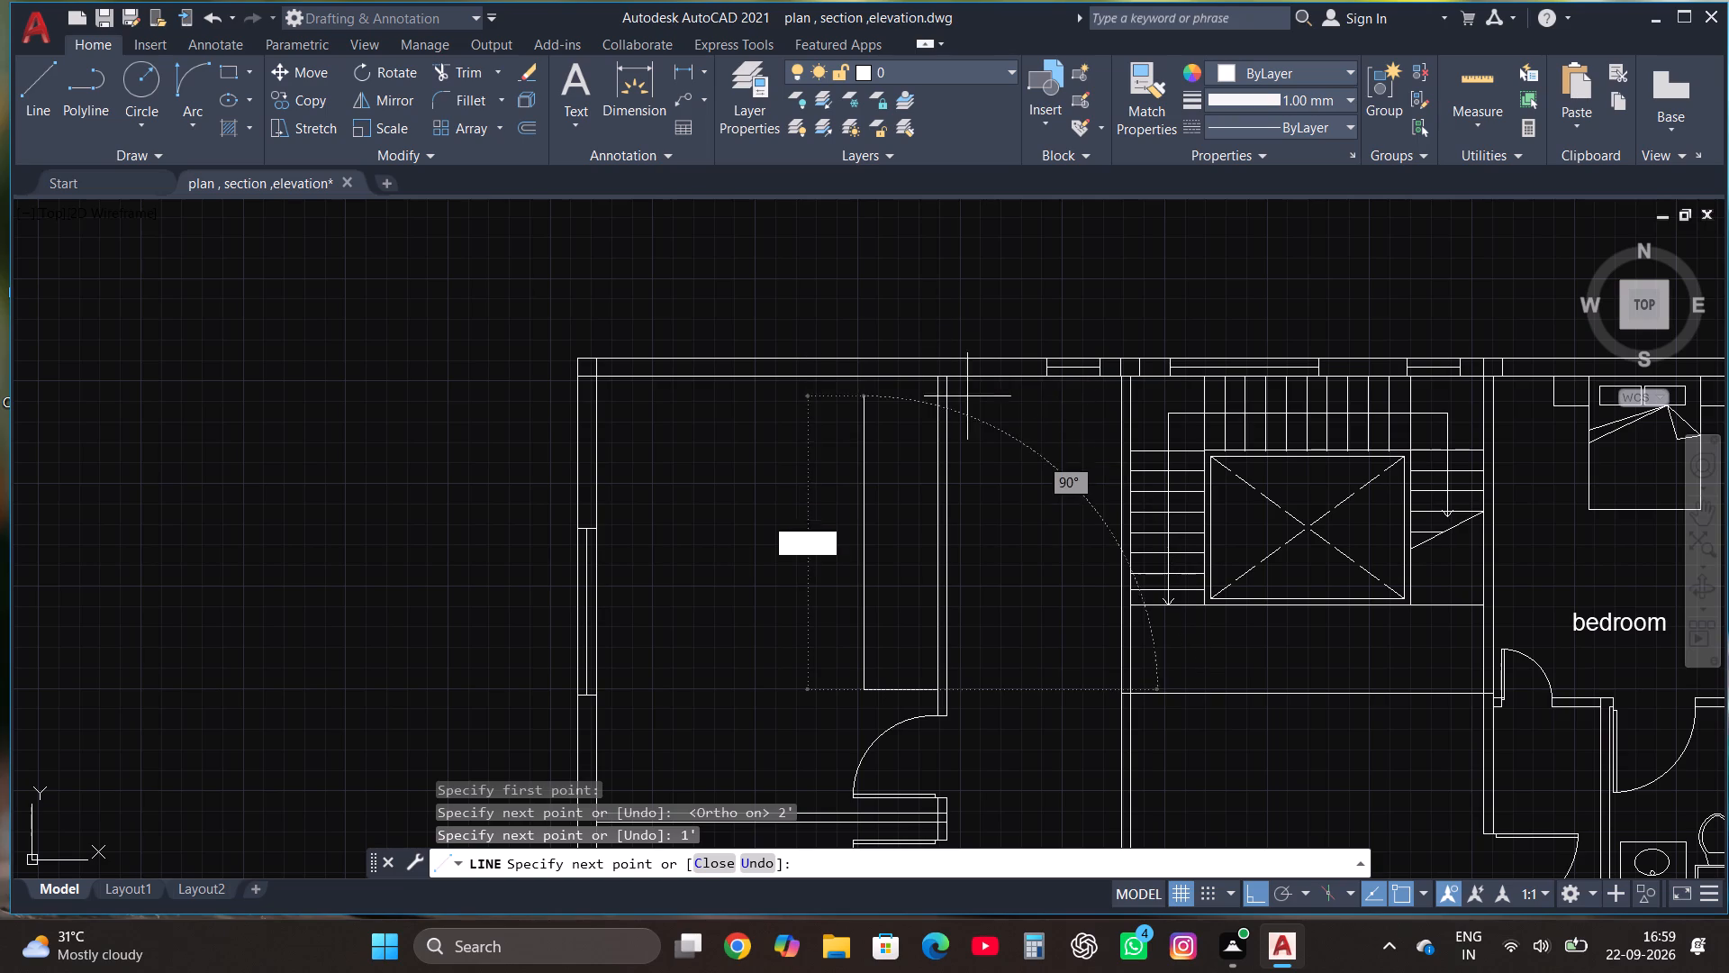
pyautogui.click(895, 465)
pyautogui.press('Escape')
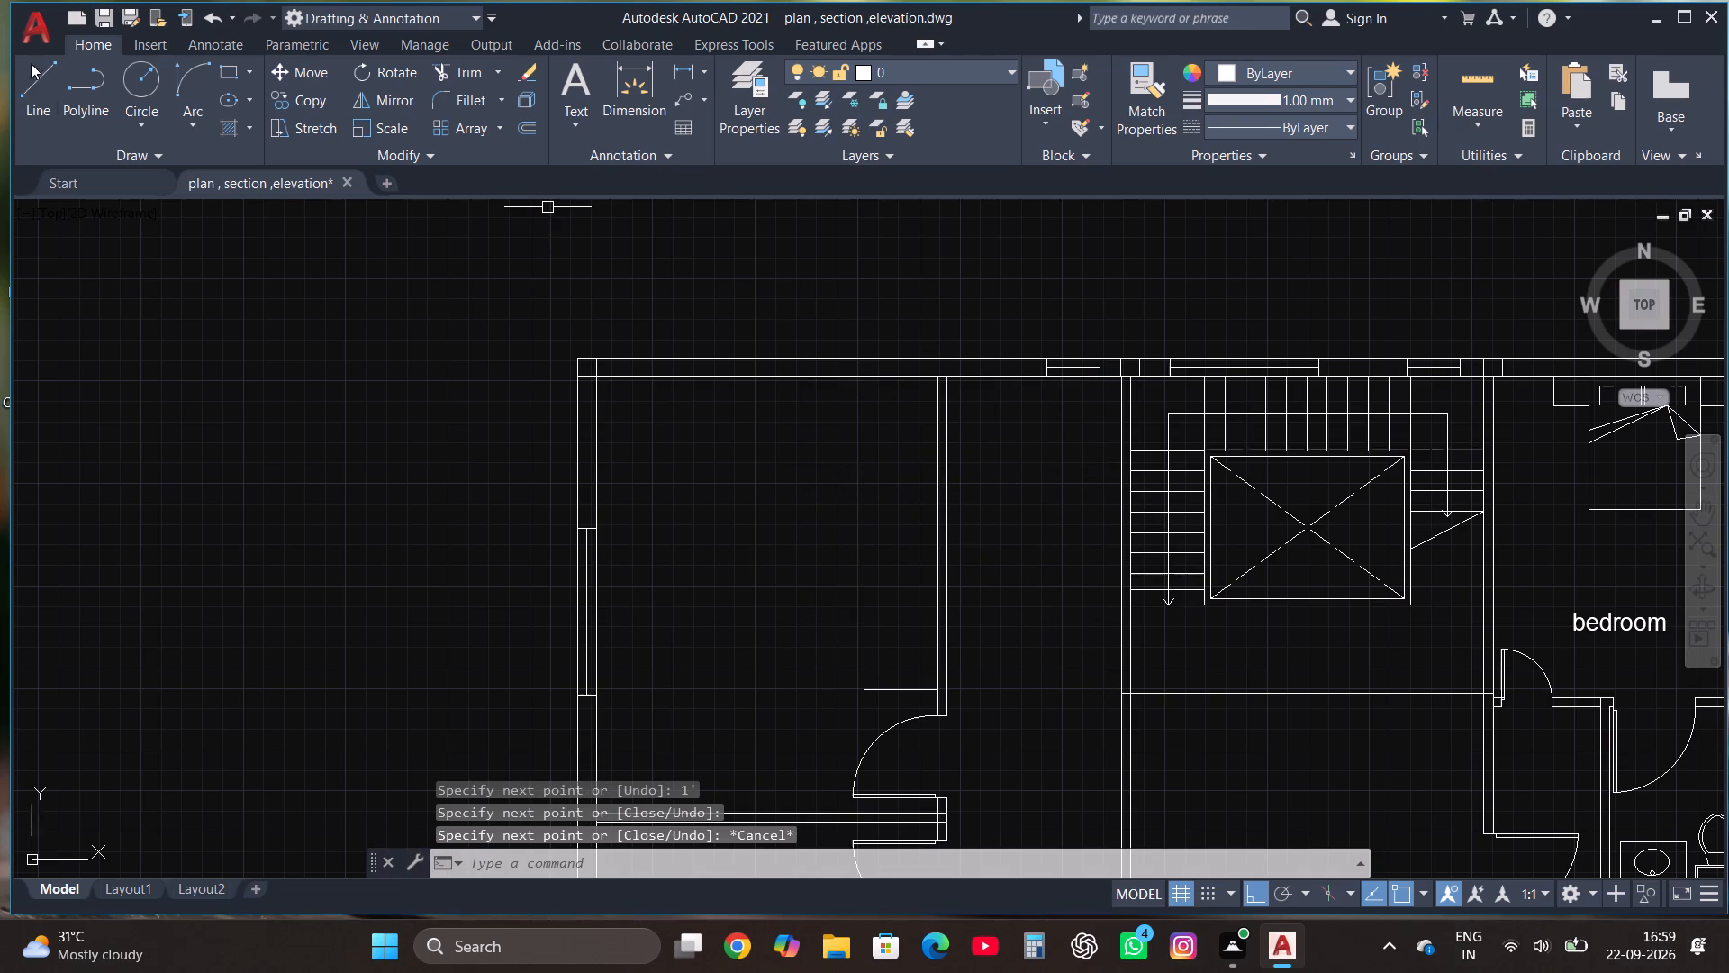
# Draw a line from the northwest room's inner northwest corner, 3' south and then about 12' east.
pyautogui.click(30, 73)
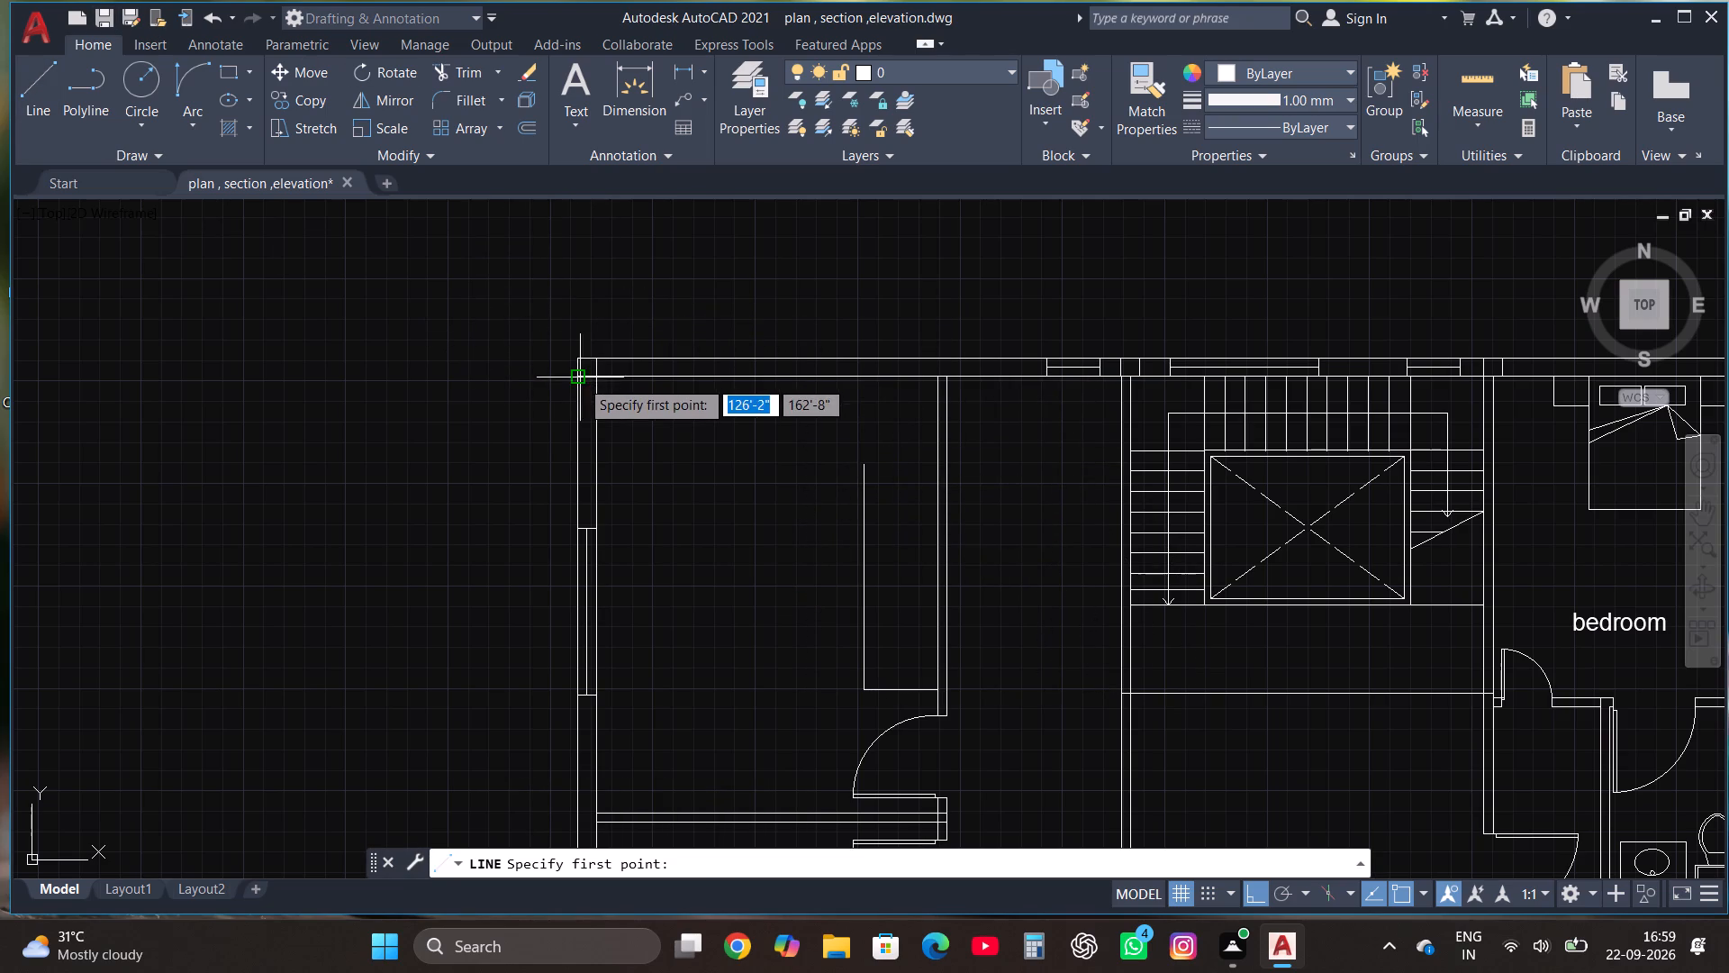
pyautogui.click(593, 380)
pyautogui.write("3'")
pyautogui.press('Return')
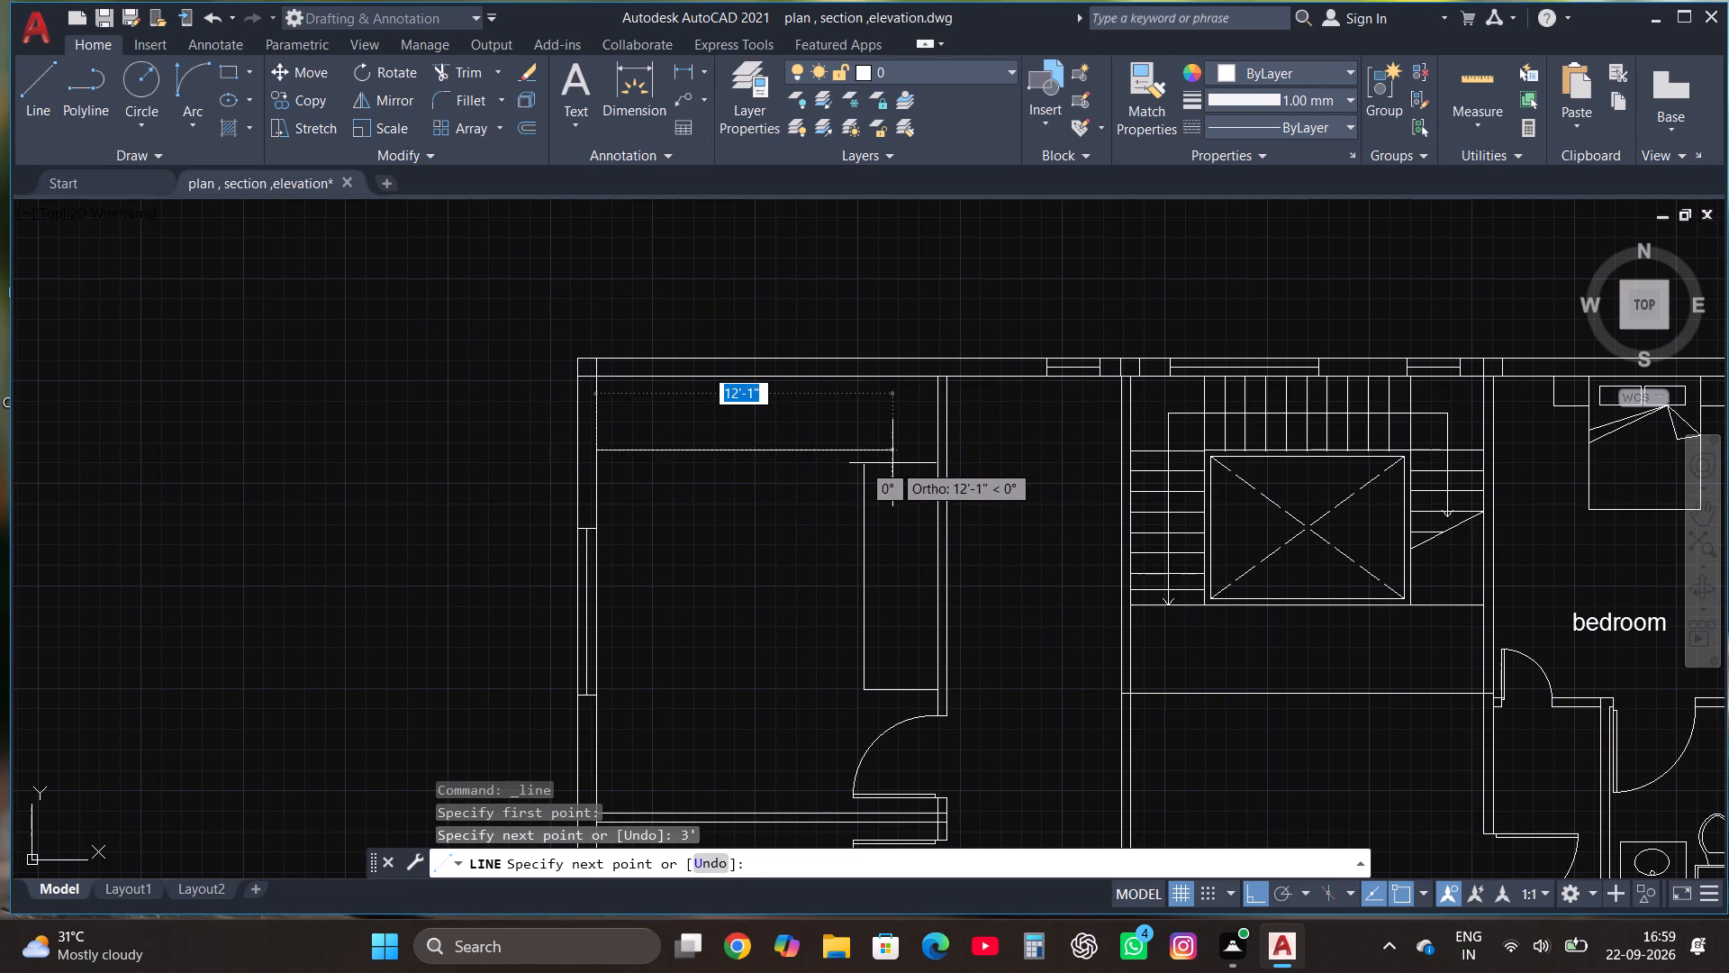
pyautogui.click(892, 463)
pyautogui.press('Escape')
pyautogui.scroll(-1, 937, 305)
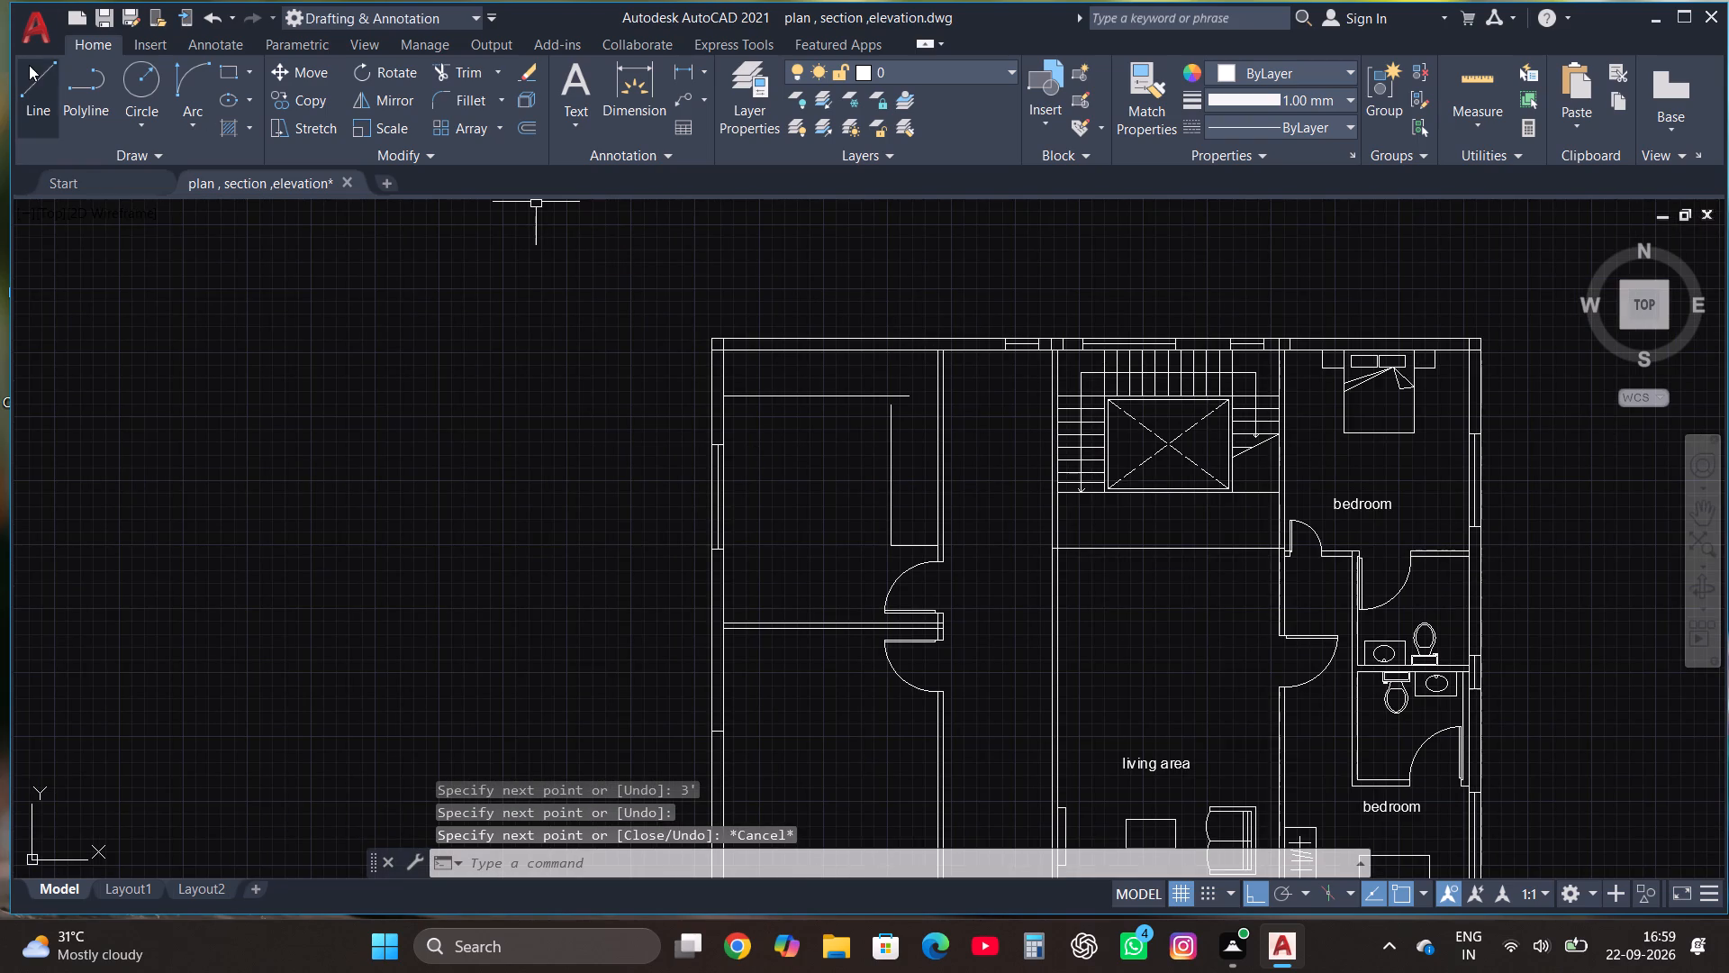
# Draw a line from the northwest room's inner southwest corner, 3' east along the cross wall and then north towards the horizontal counter line.
pyautogui.click(29, 65)
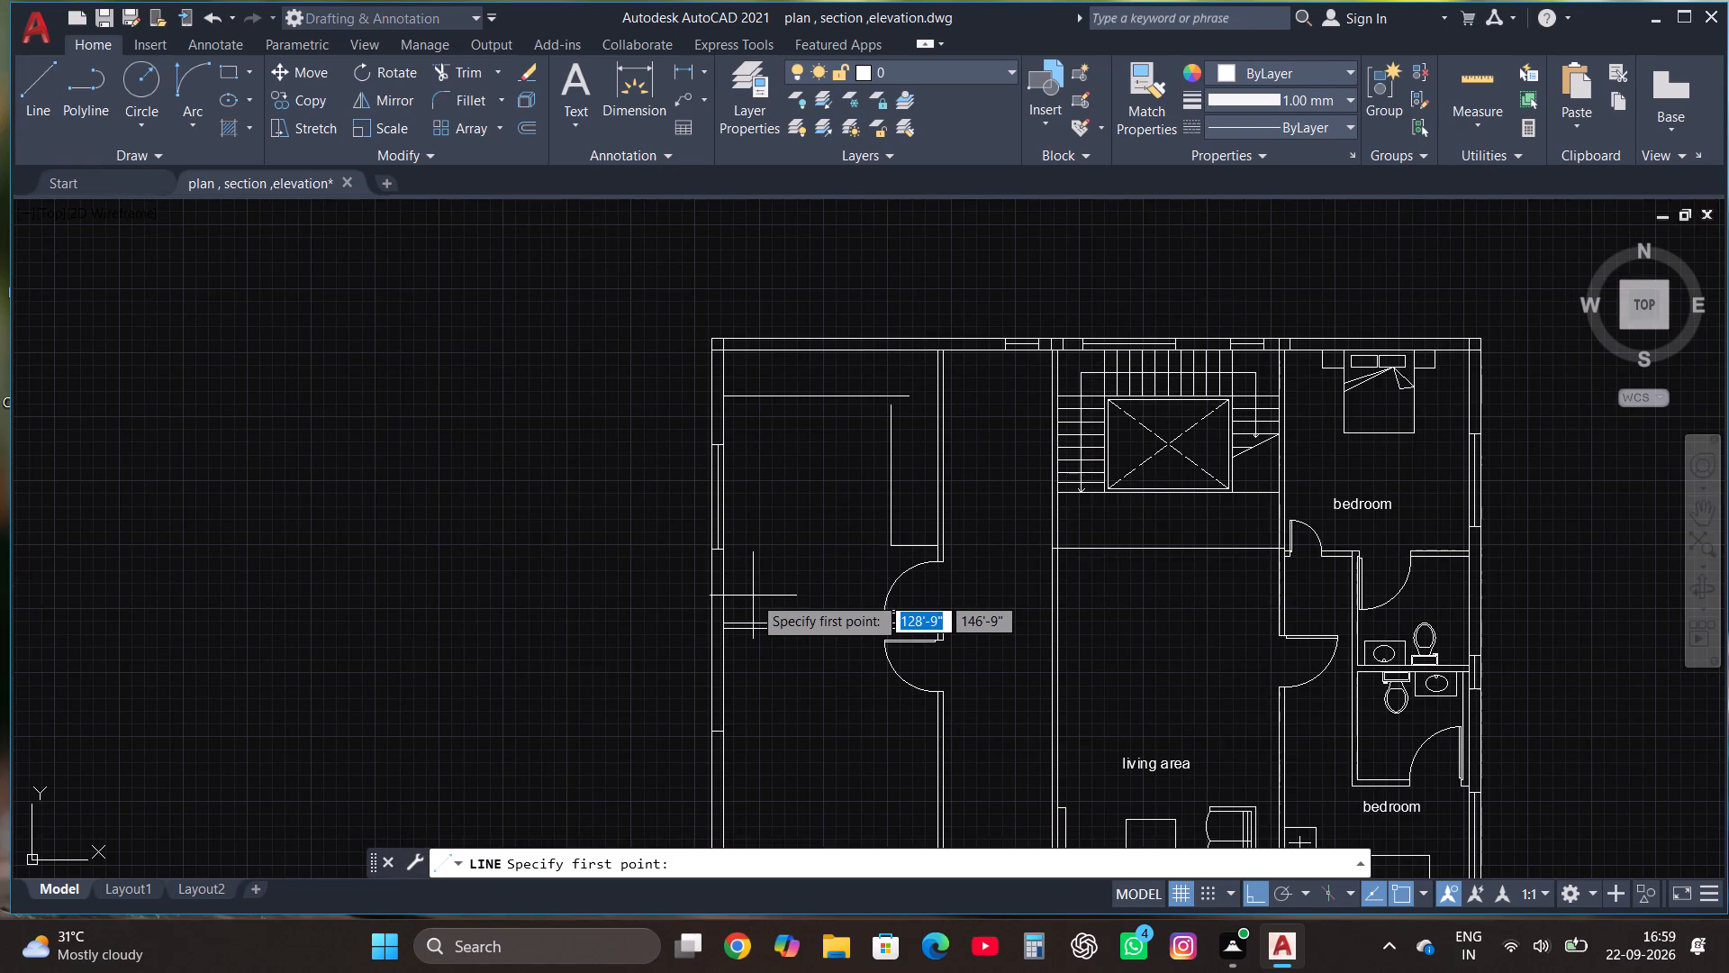
pyautogui.scroll(2, 744, 628)
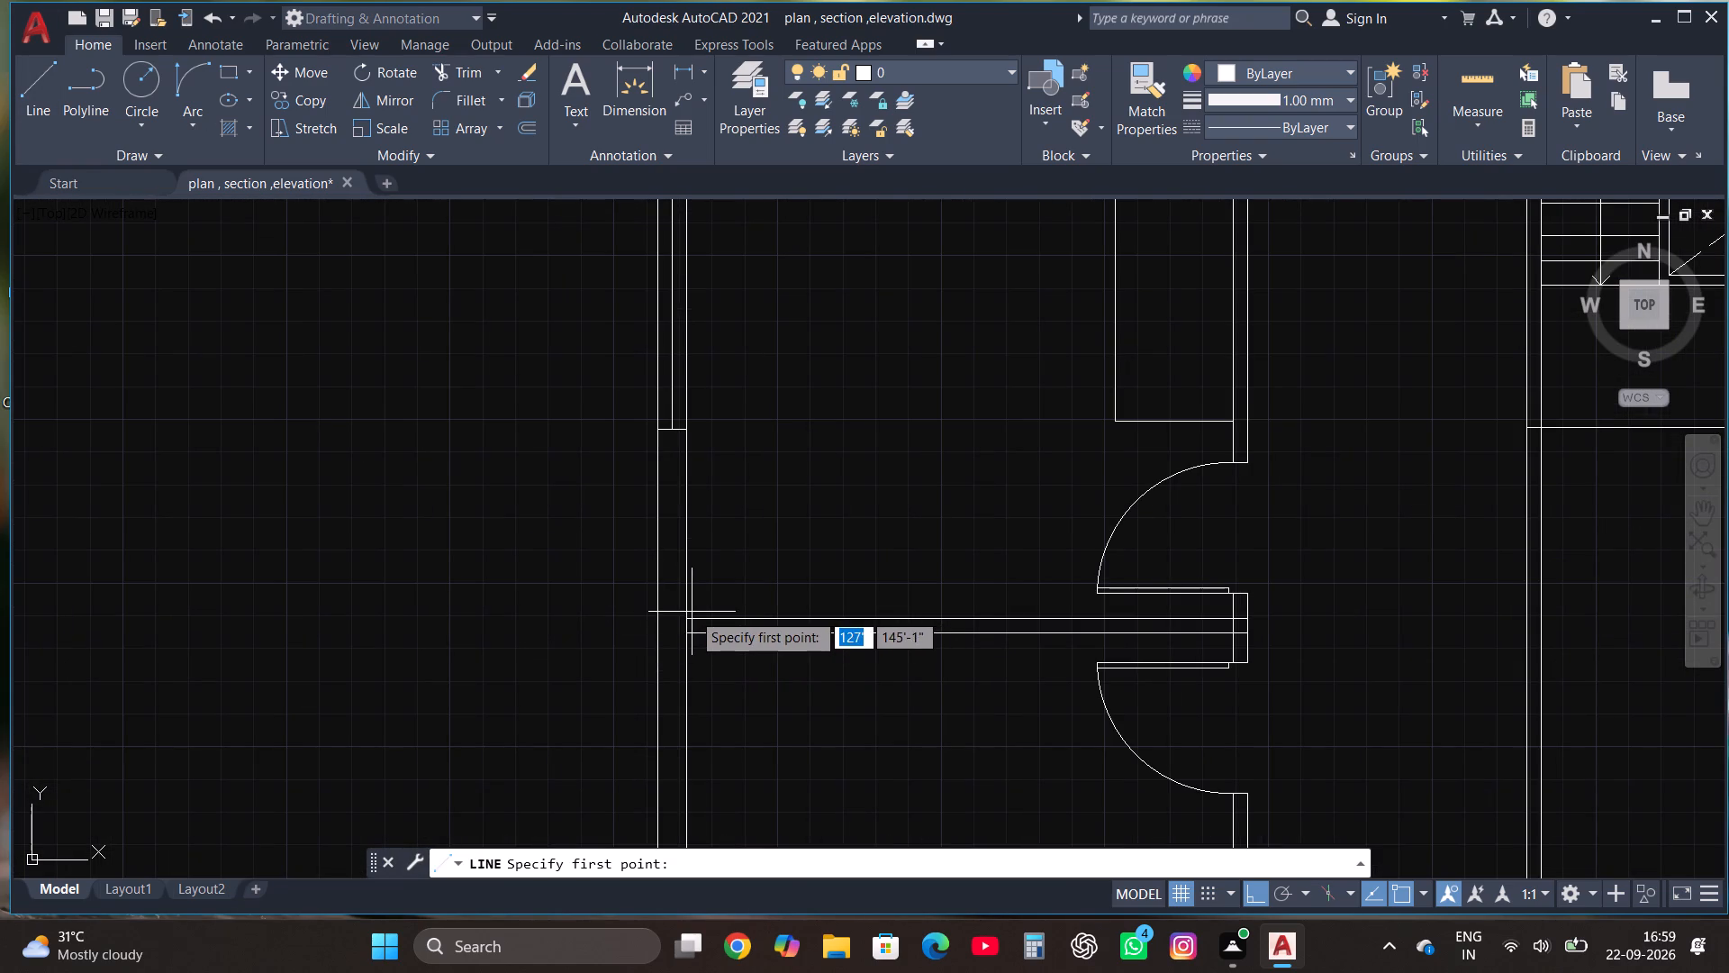
pyautogui.click(690, 619)
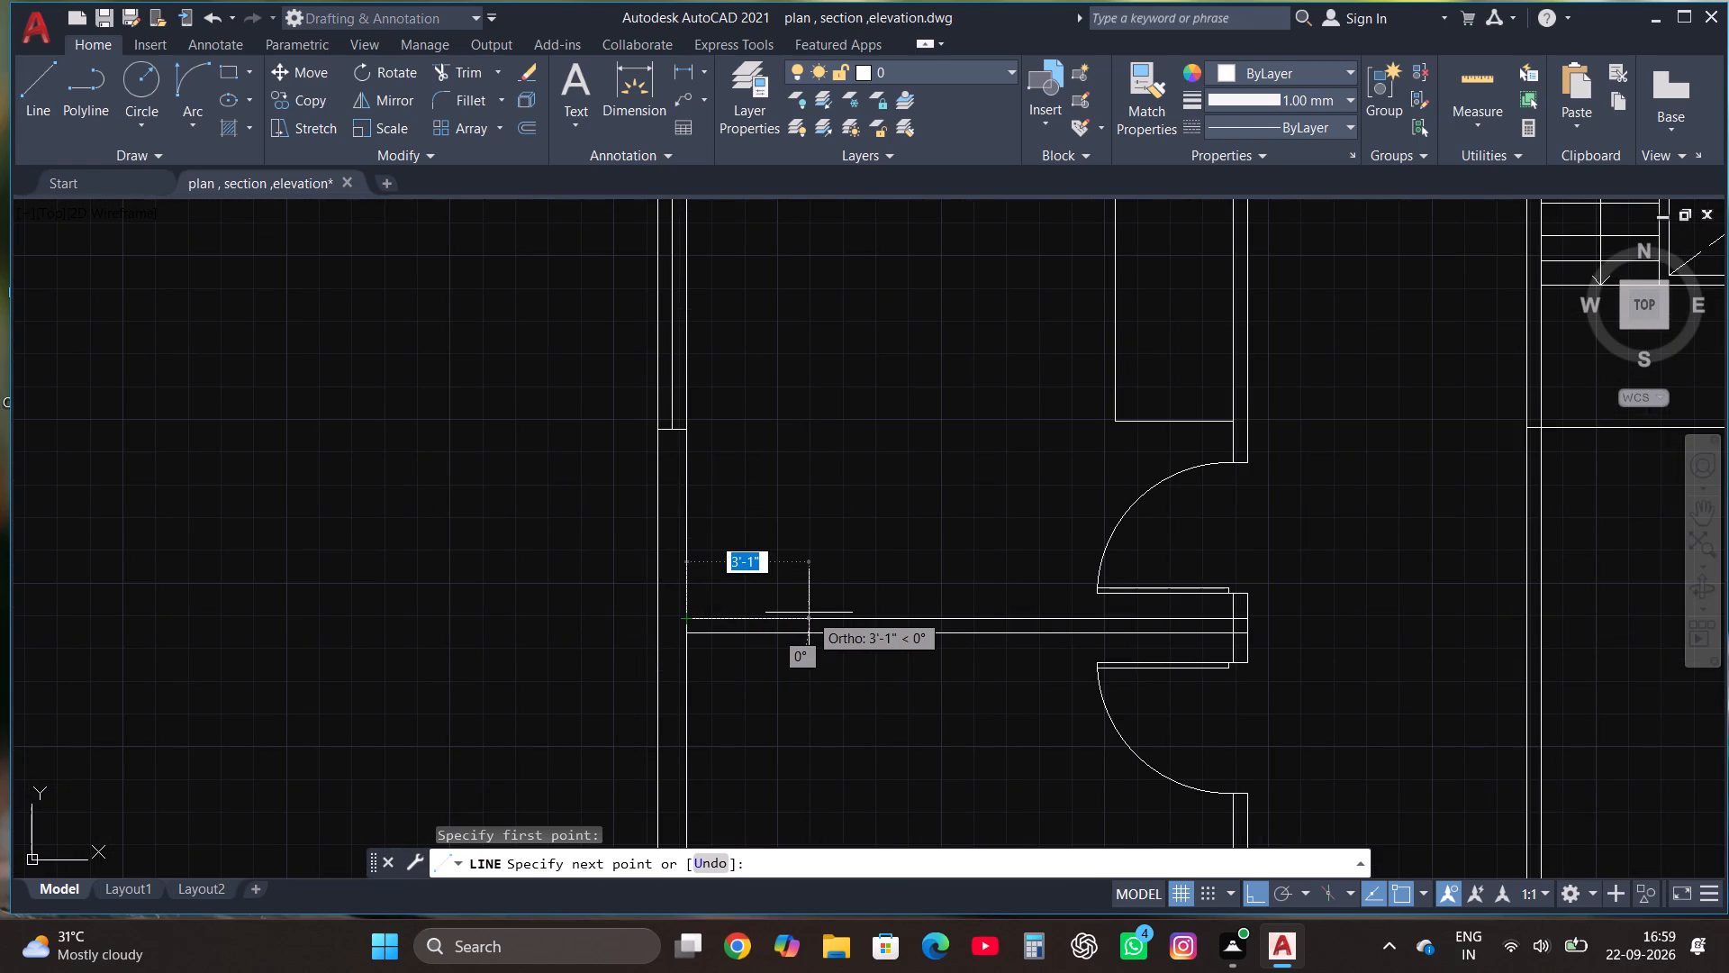
pyautogui.write("3'")
pyautogui.press('Return')
pyautogui.scroll(-2, 809, 613)
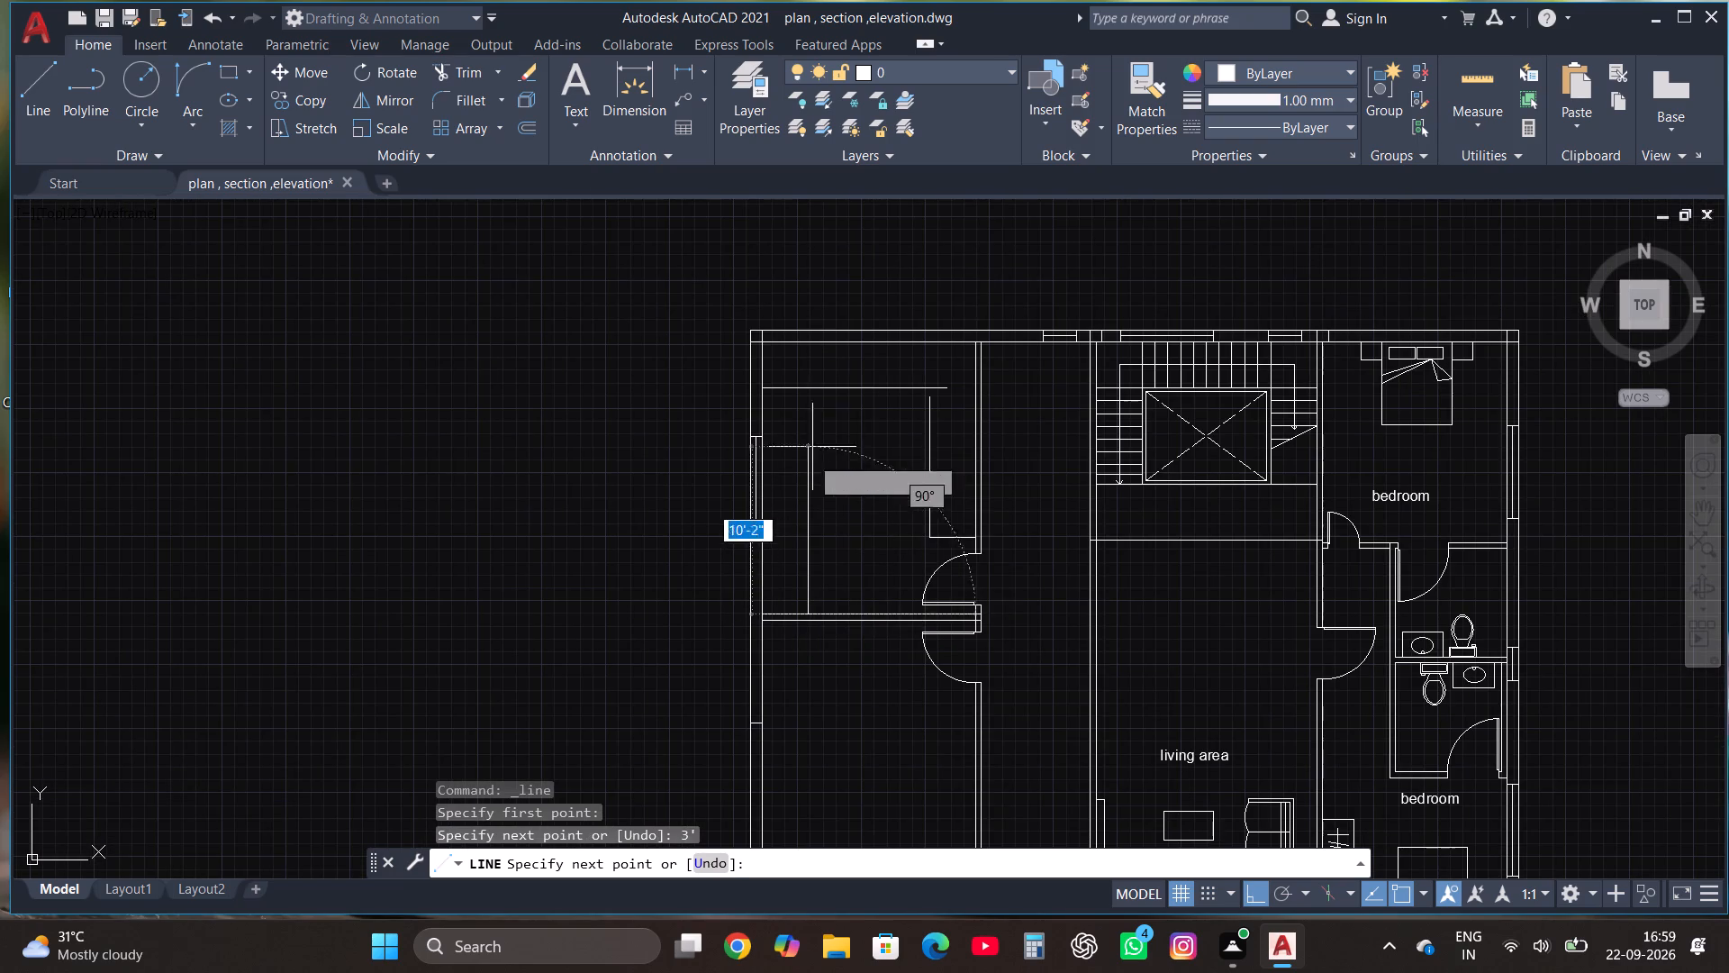
pyautogui.click(829, 413)
pyautogui.press('Escape')
# Fillet the horizontal counter line with the western and eastern vertical lines to form two square corners in the northwest room.
pyautogui.scroll(2, 838, 366)
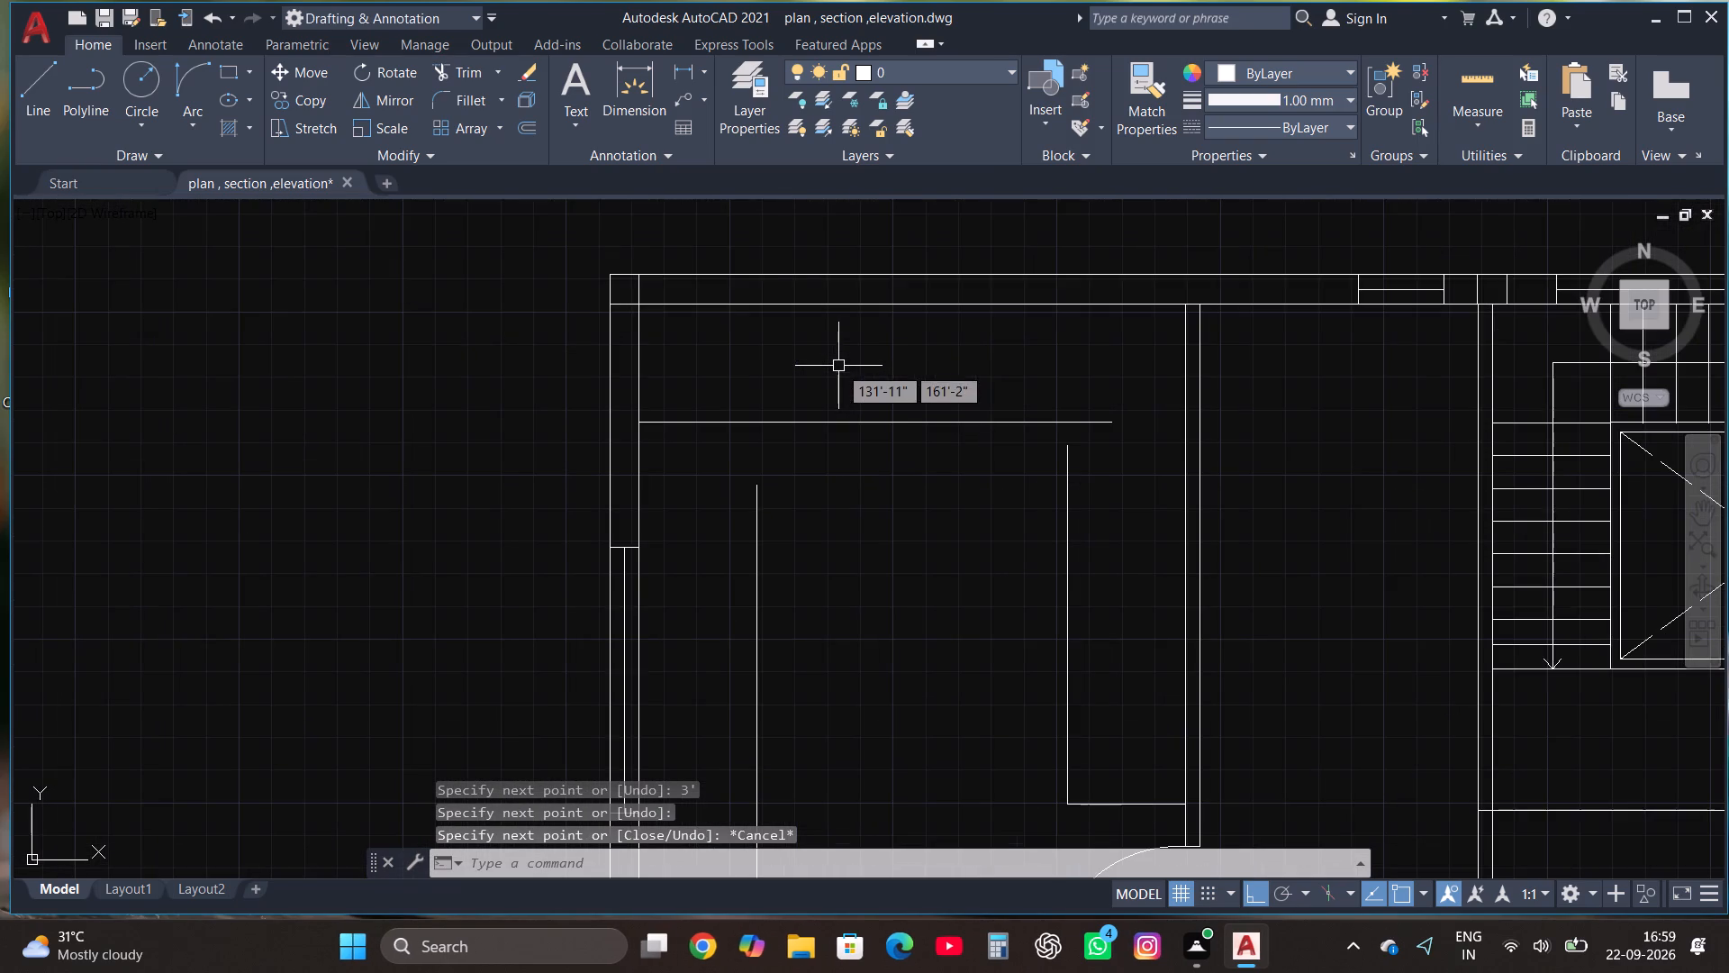
pyautogui.click(466, 95)
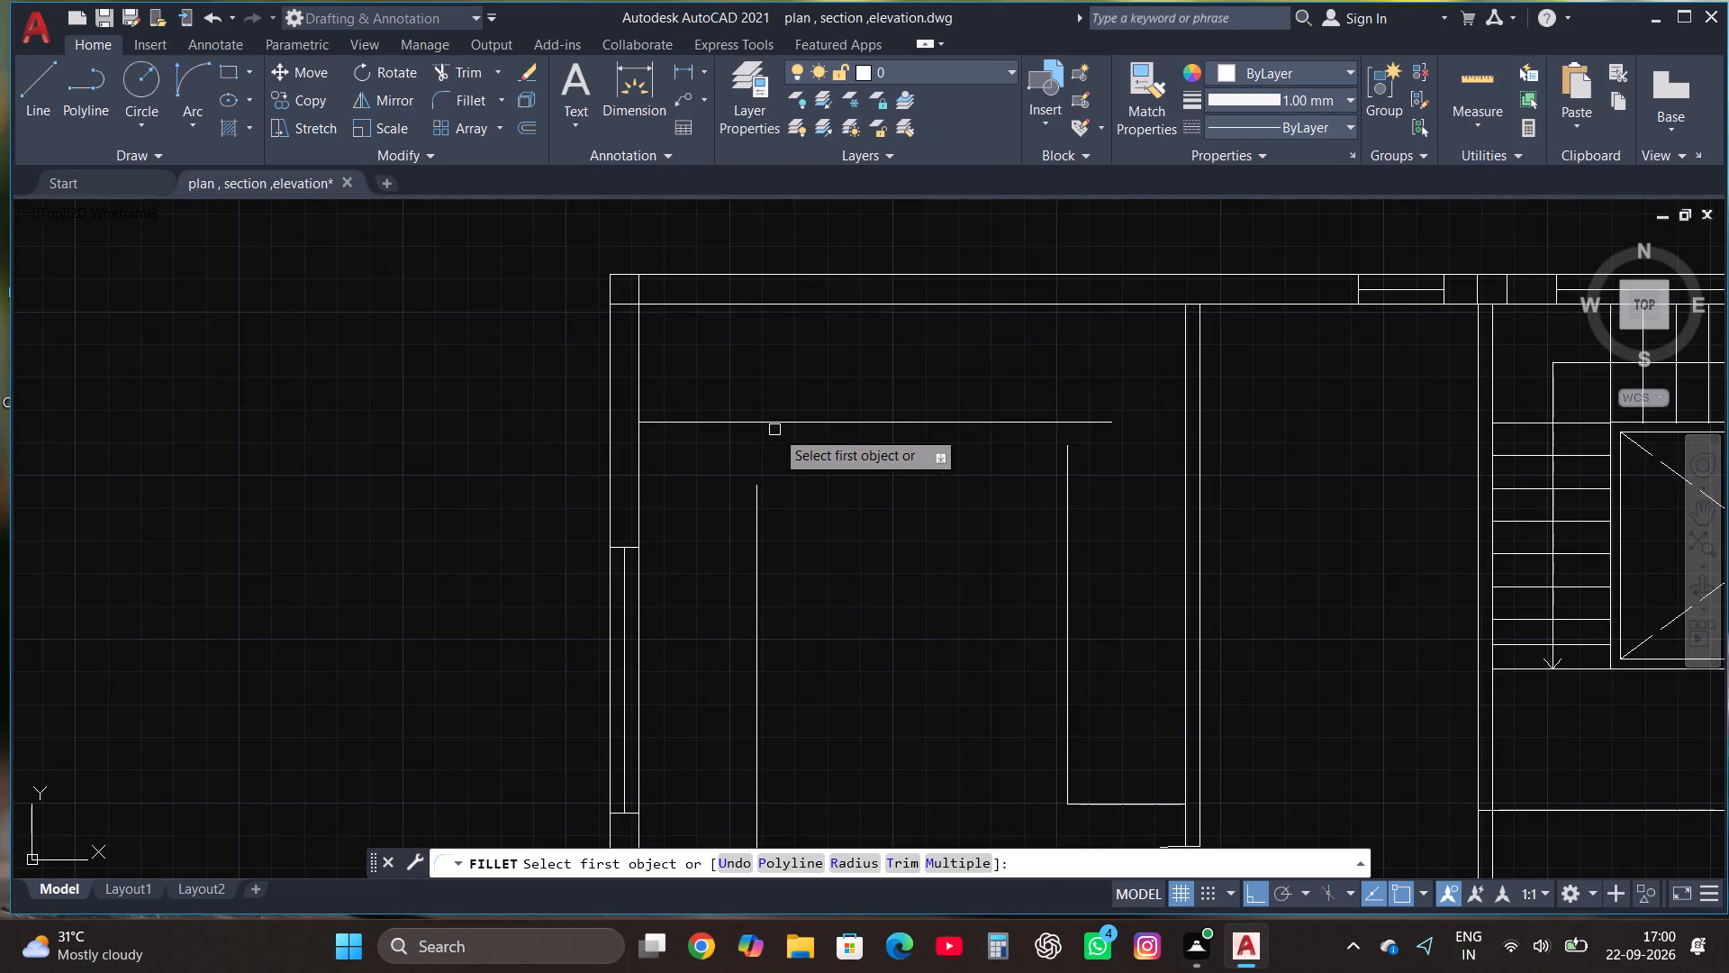
pyautogui.click(775, 421)
pyautogui.click(760, 523)
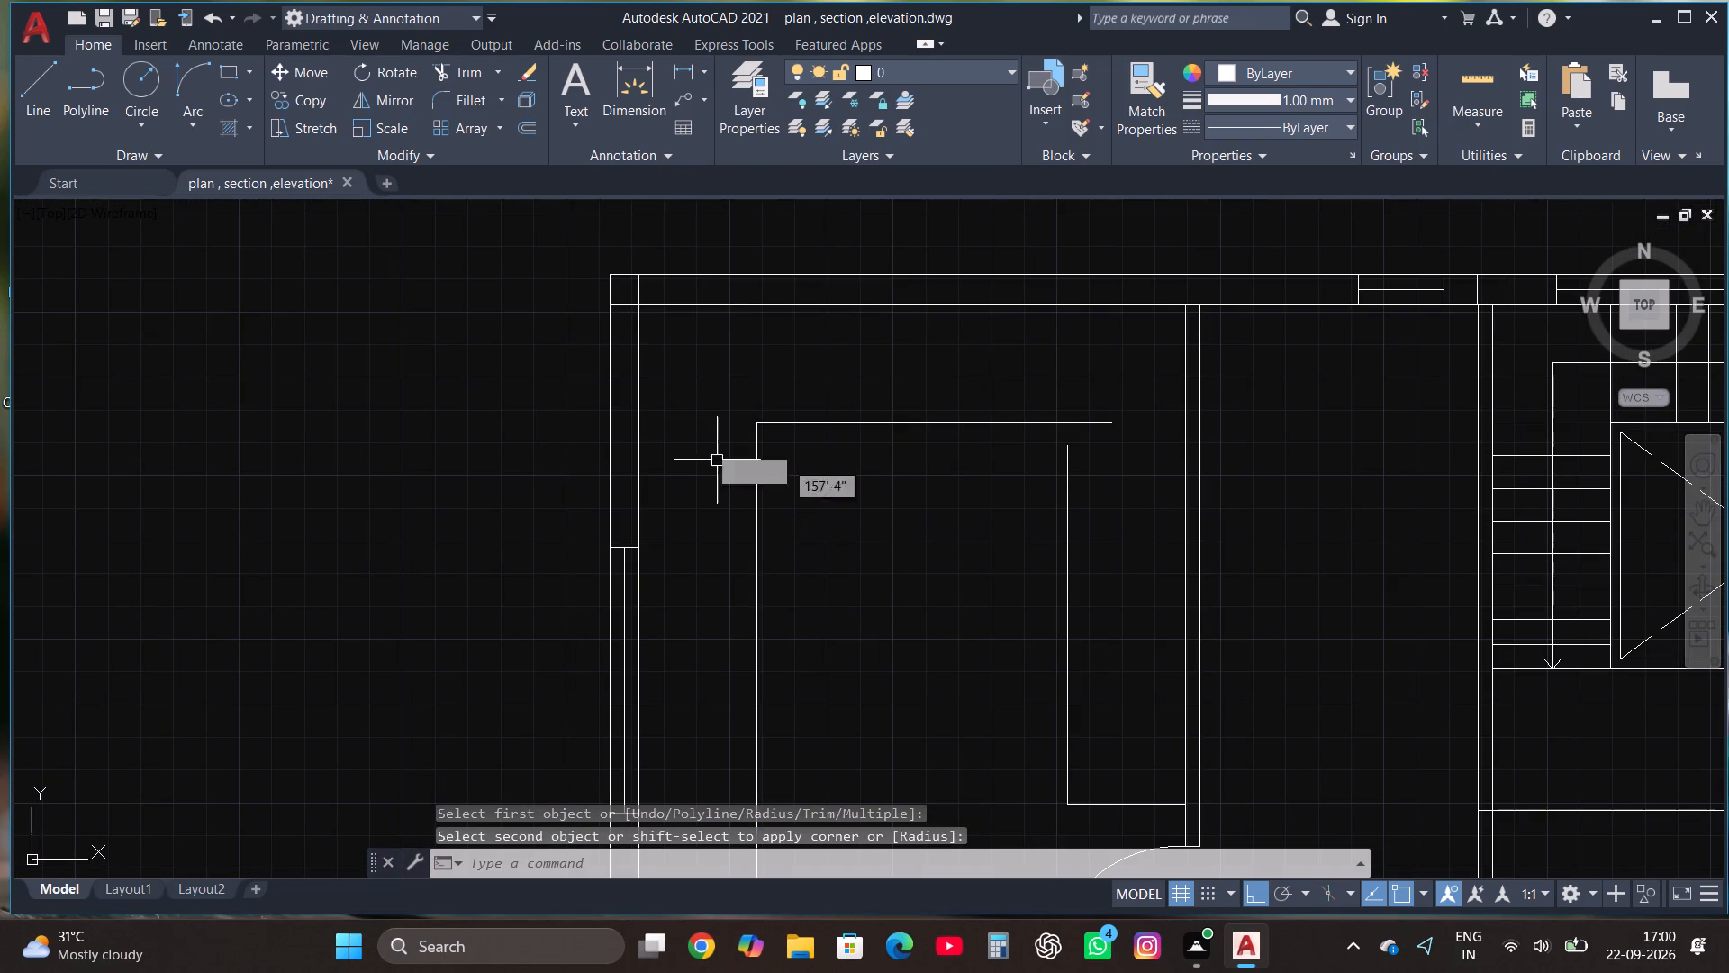
pyautogui.click(479, 105)
pyautogui.click(1048, 422)
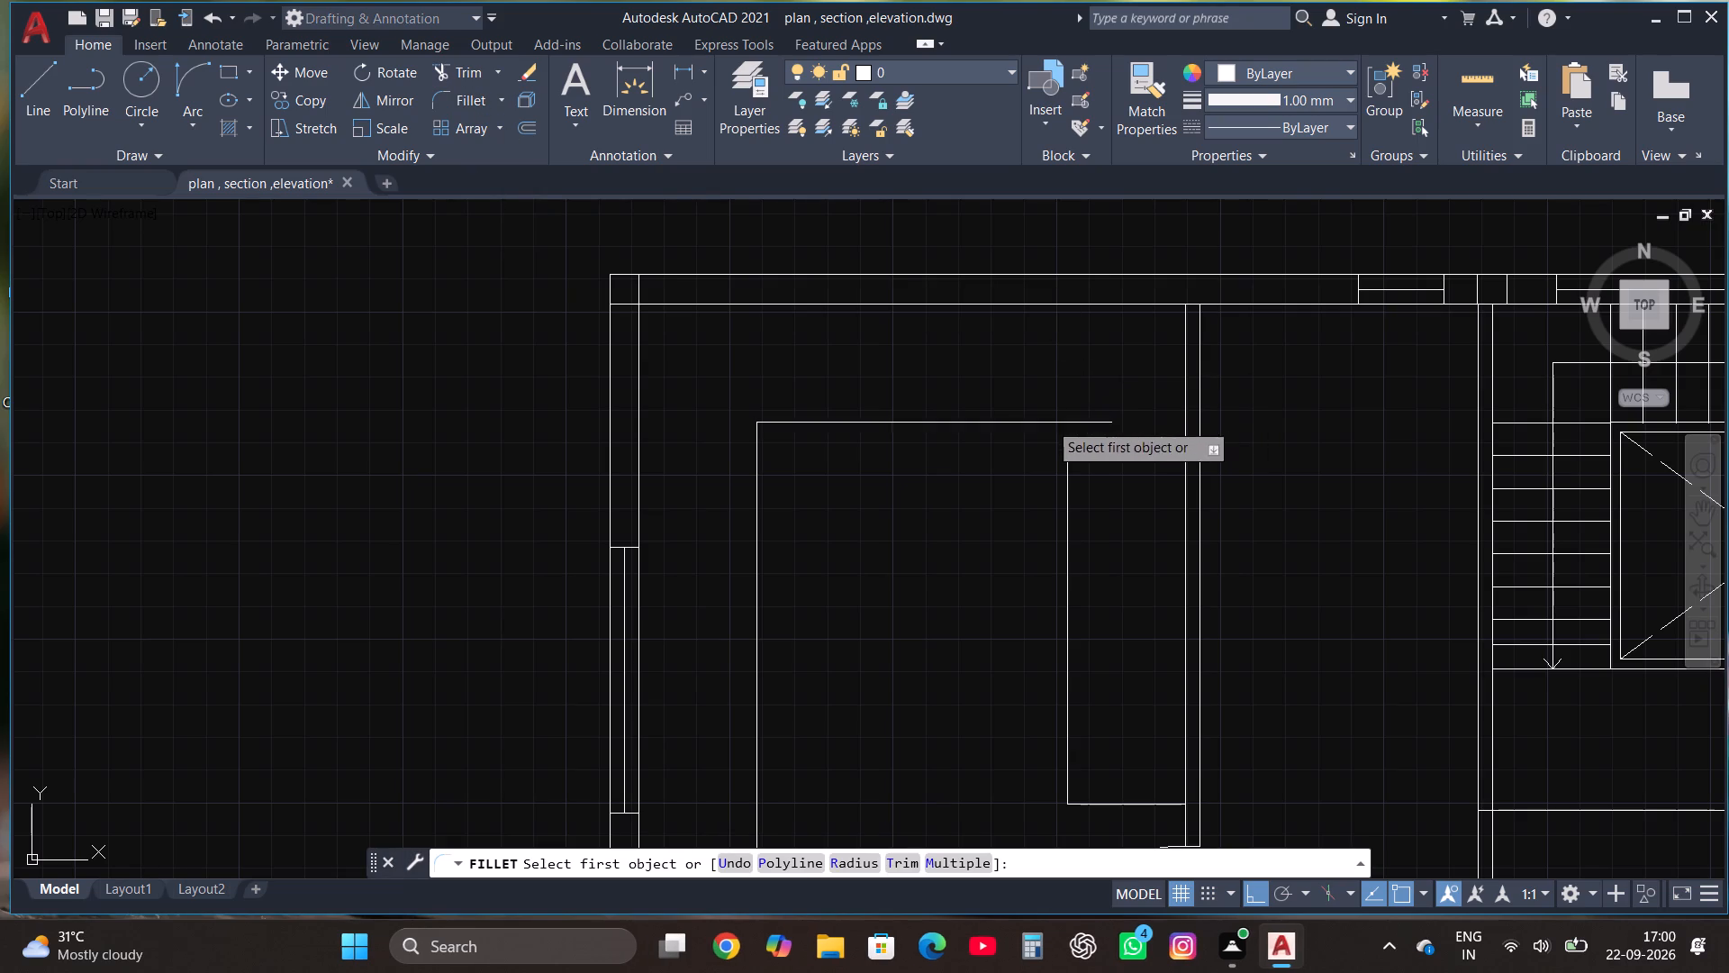
pyautogui.click(1065, 493)
pyautogui.scroll(-2, 994, 486)
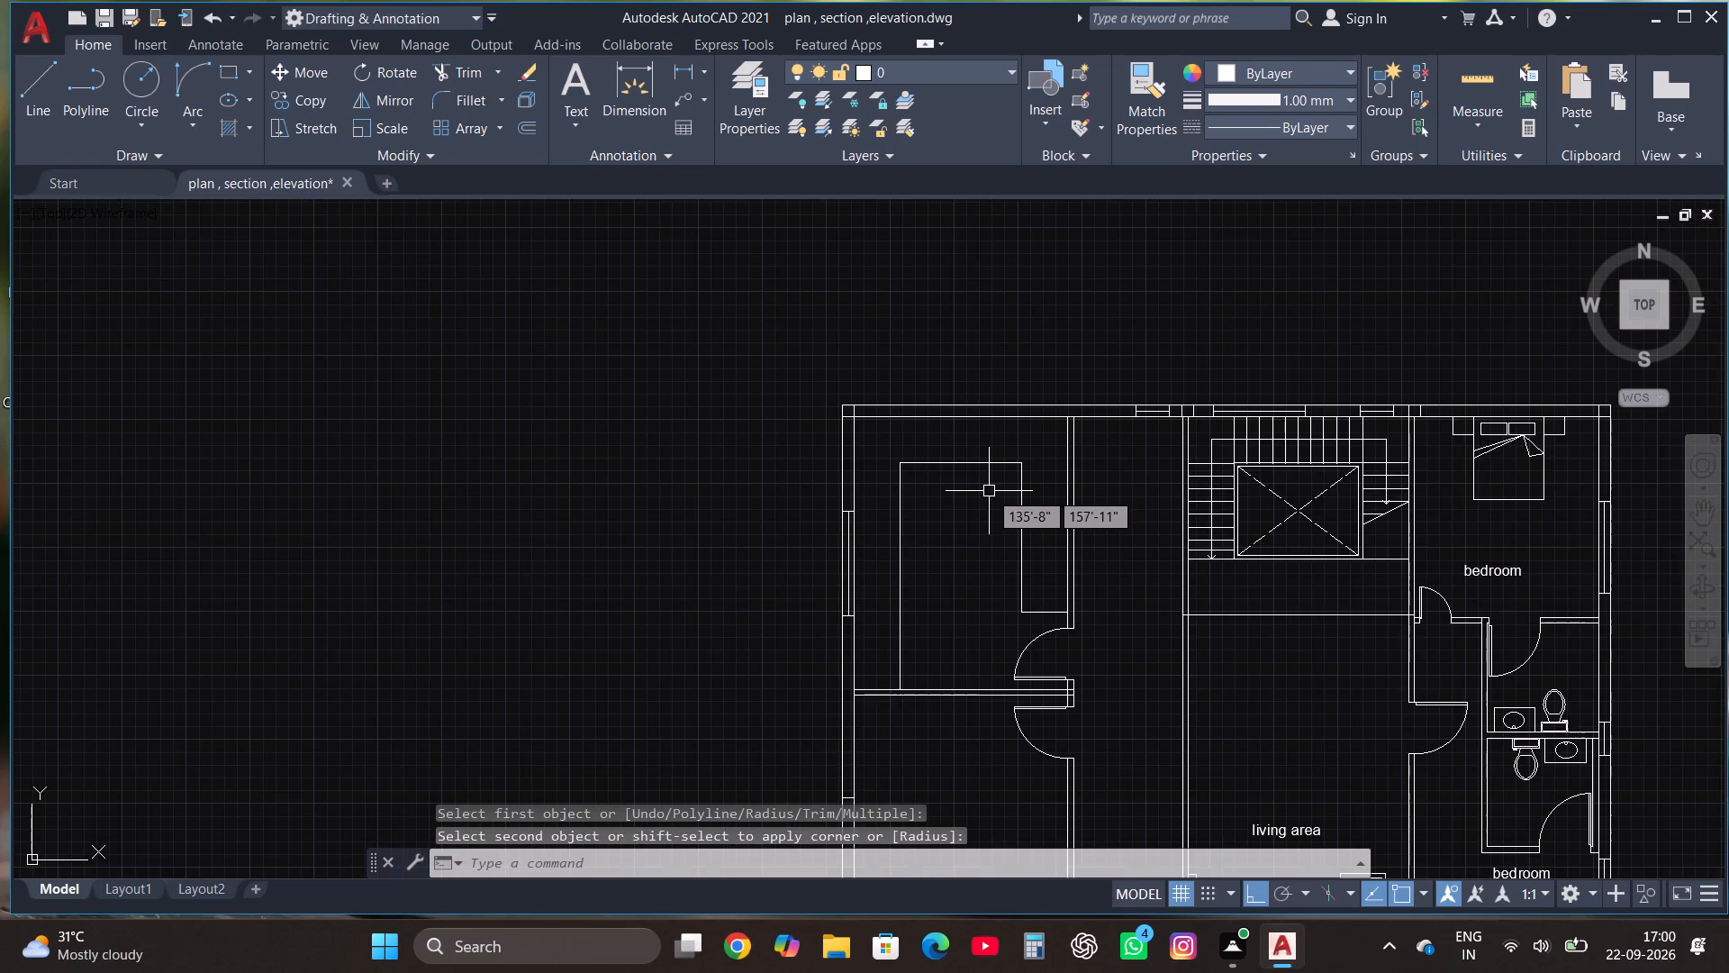
# Draw lines from the northwest room's inner southwest corner: 3' north, about 5' east, and south to the cross wall.
pyautogui.scroll(2, 962, 700)
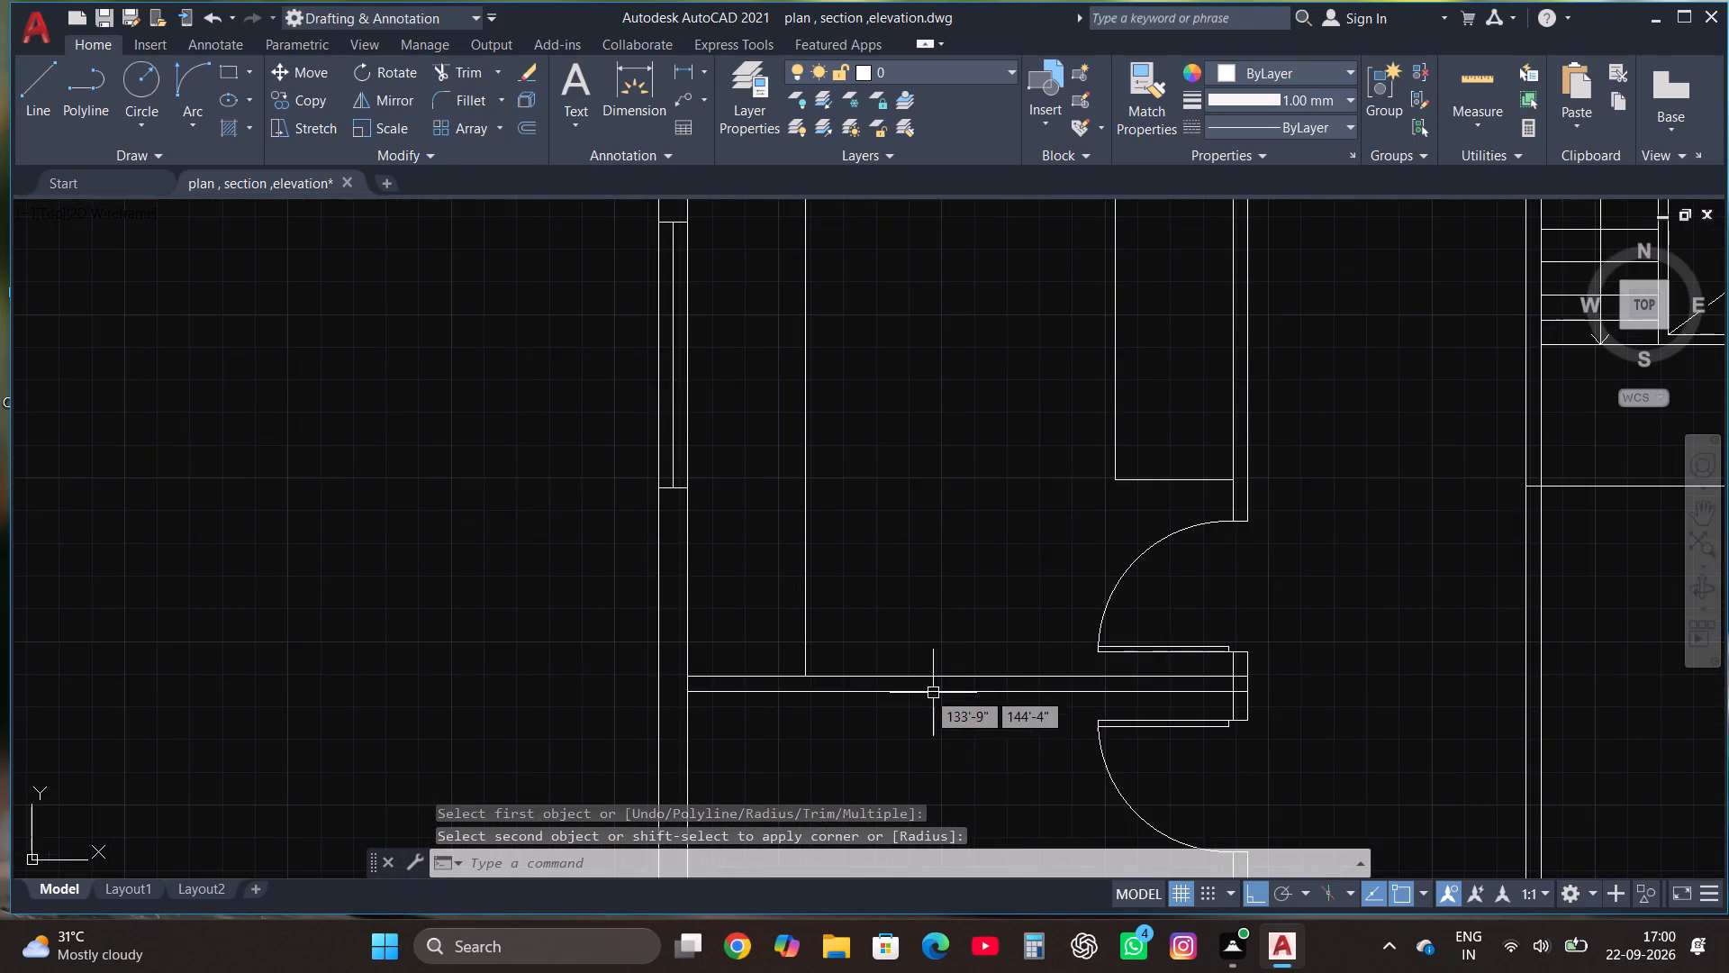
pyautogui.scroll(-1, 884, 676)
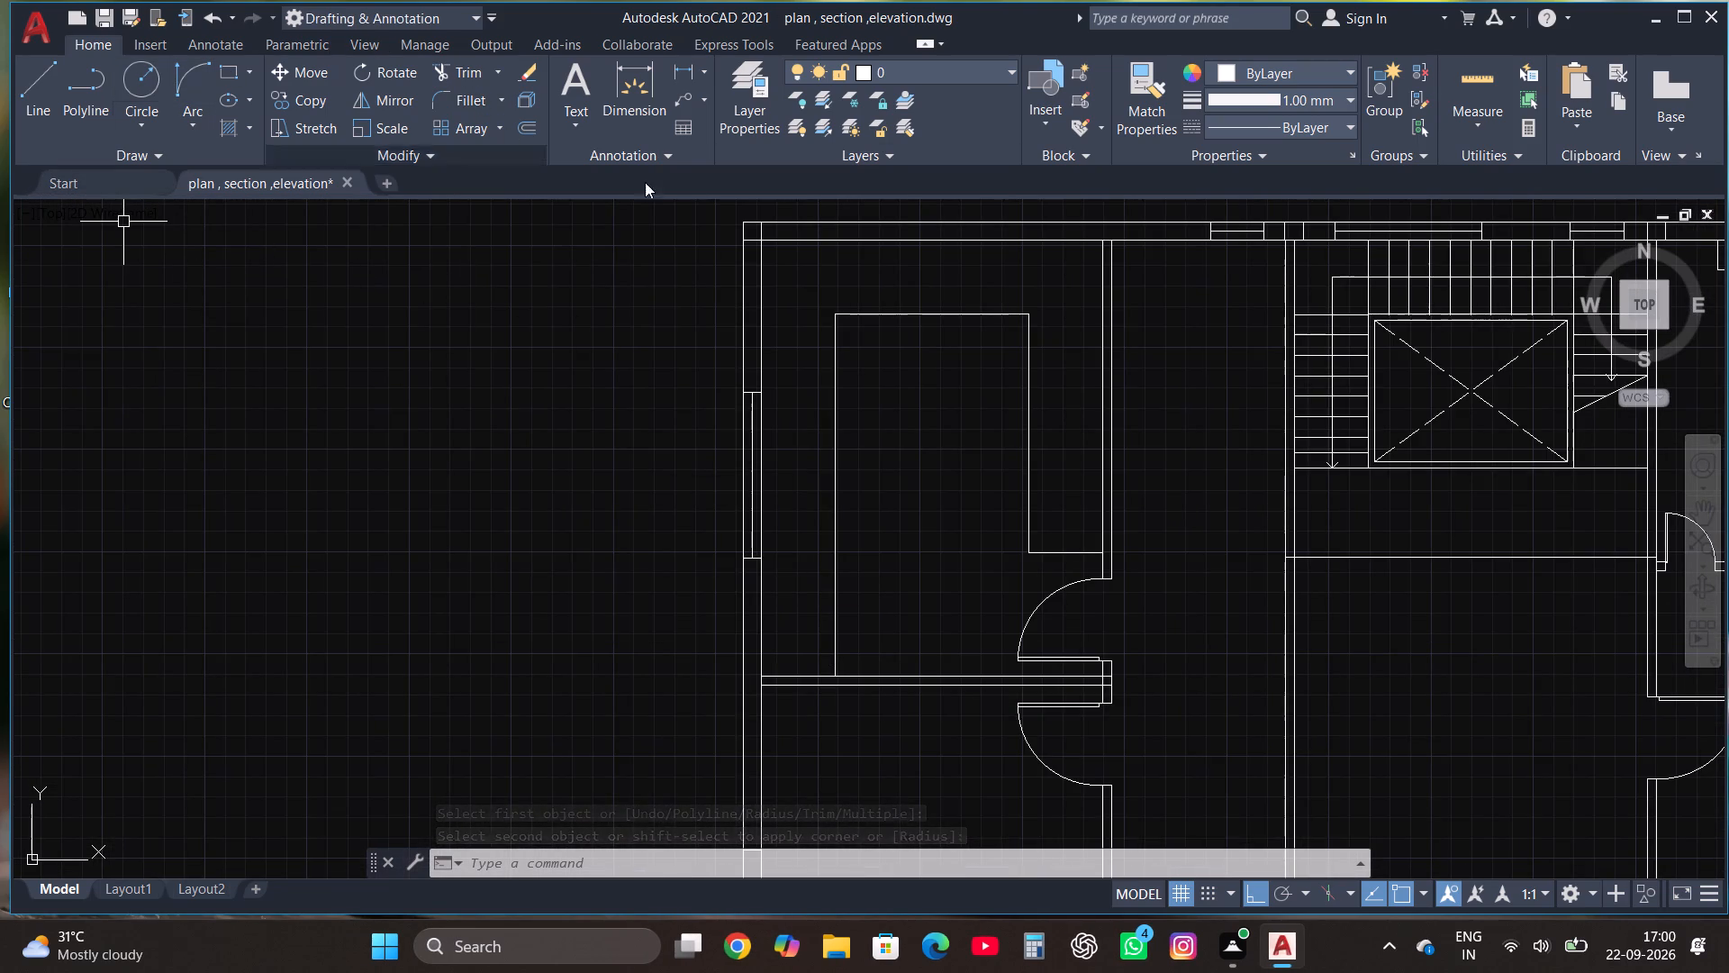
pyautogui.click(46, 82)
pyautogui.scroll(1, 845, 665)
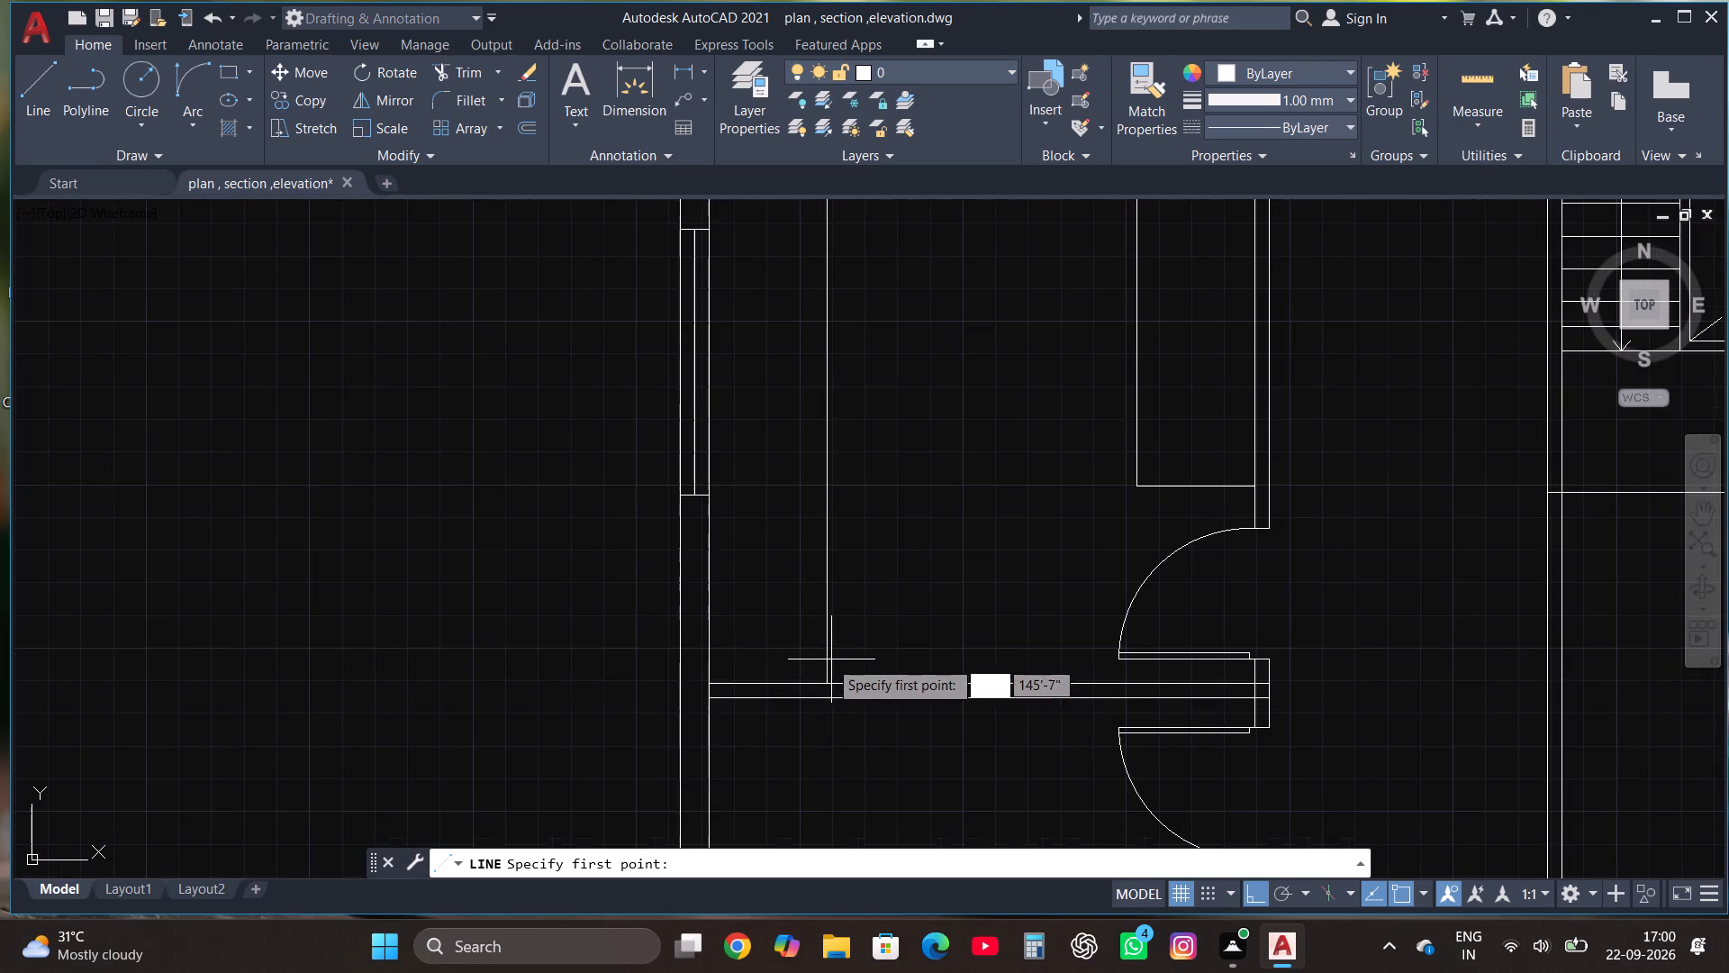
pyautogui.click(706, 687)
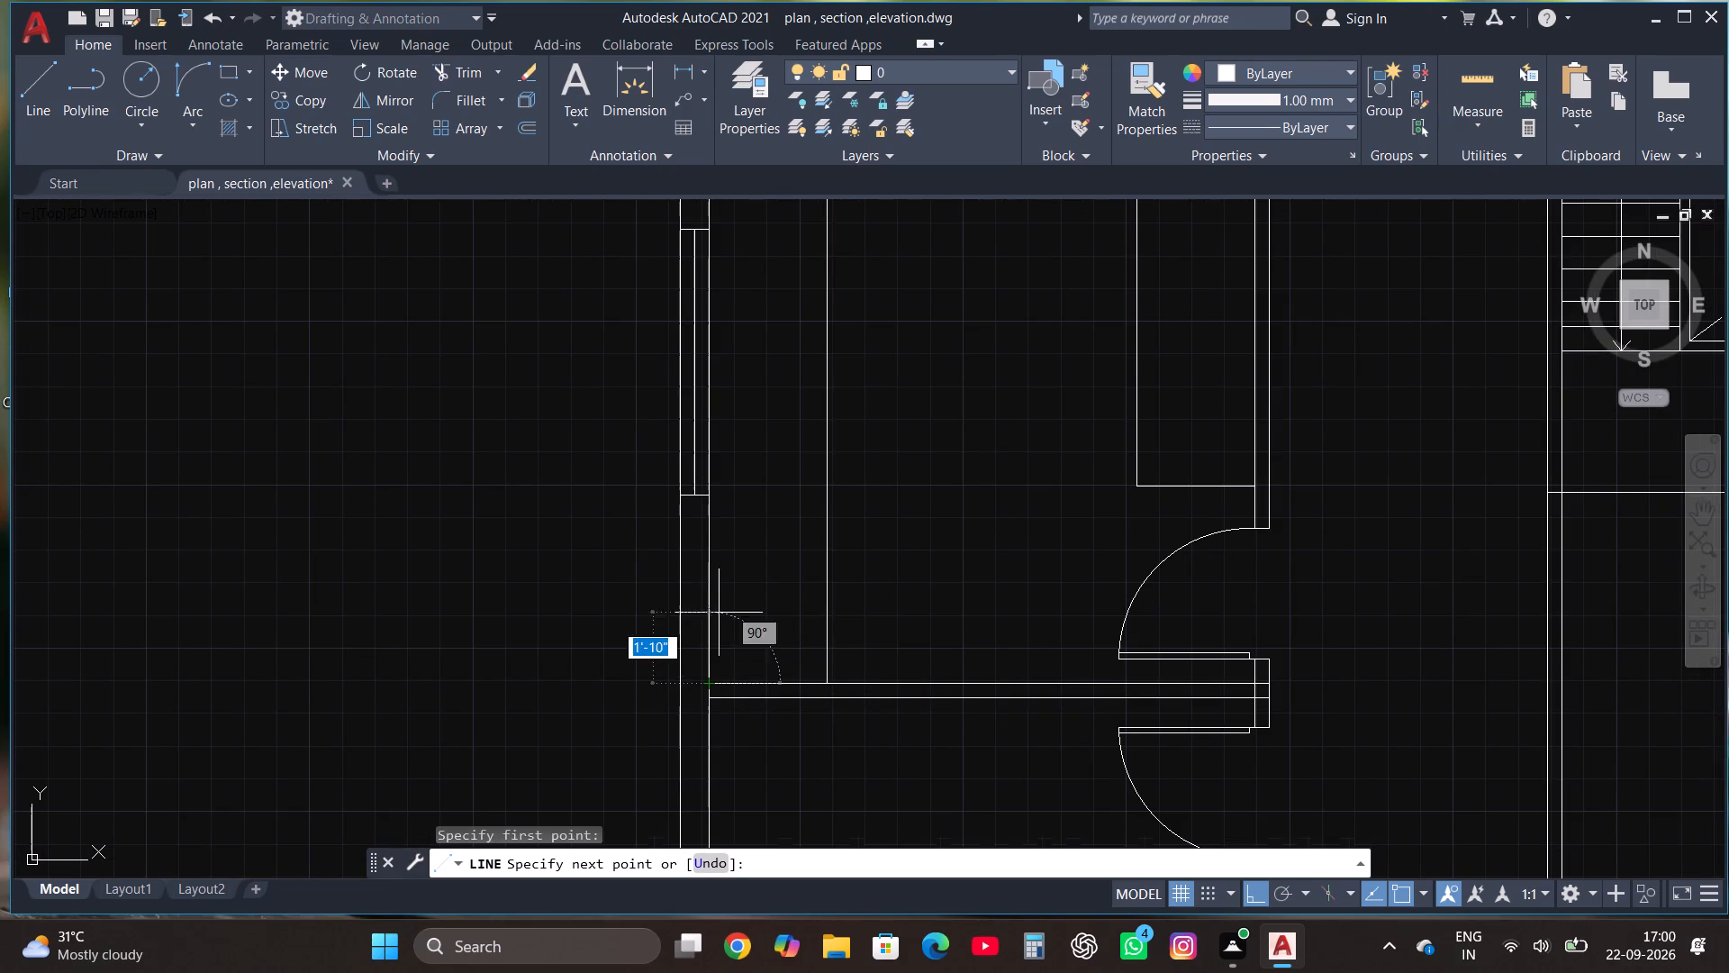
pyautogui.write("3'")
pyautogui.press('Return')
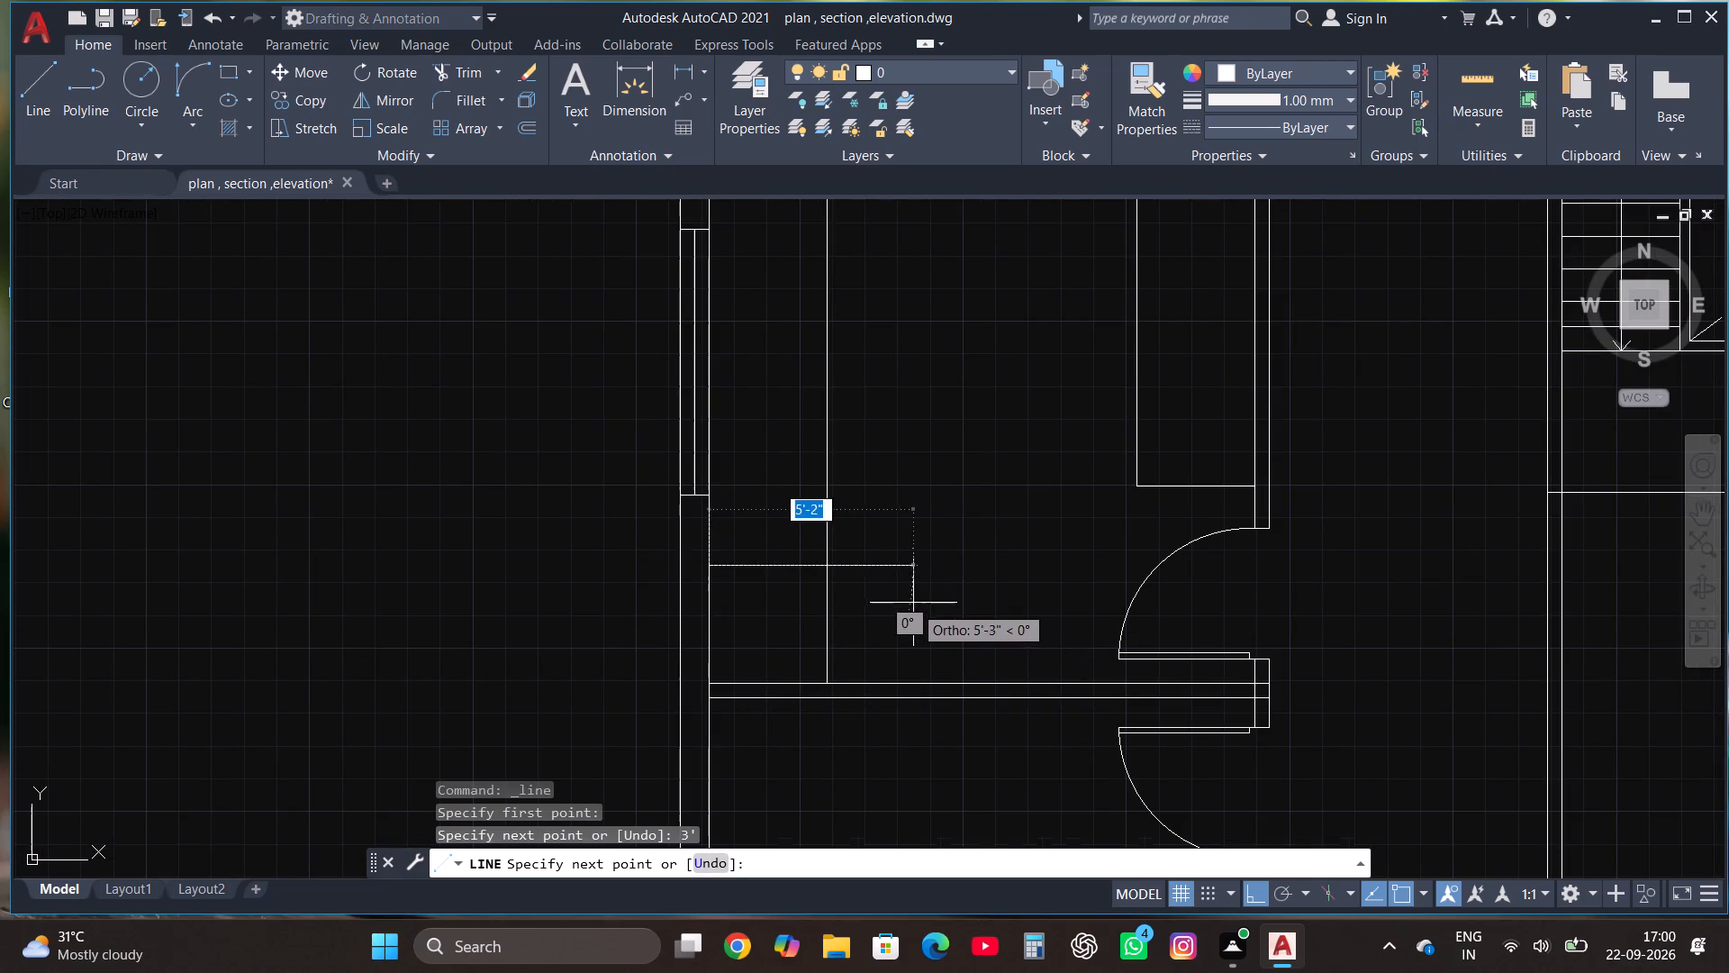
pyautogui.scroll(1, 911, 603)
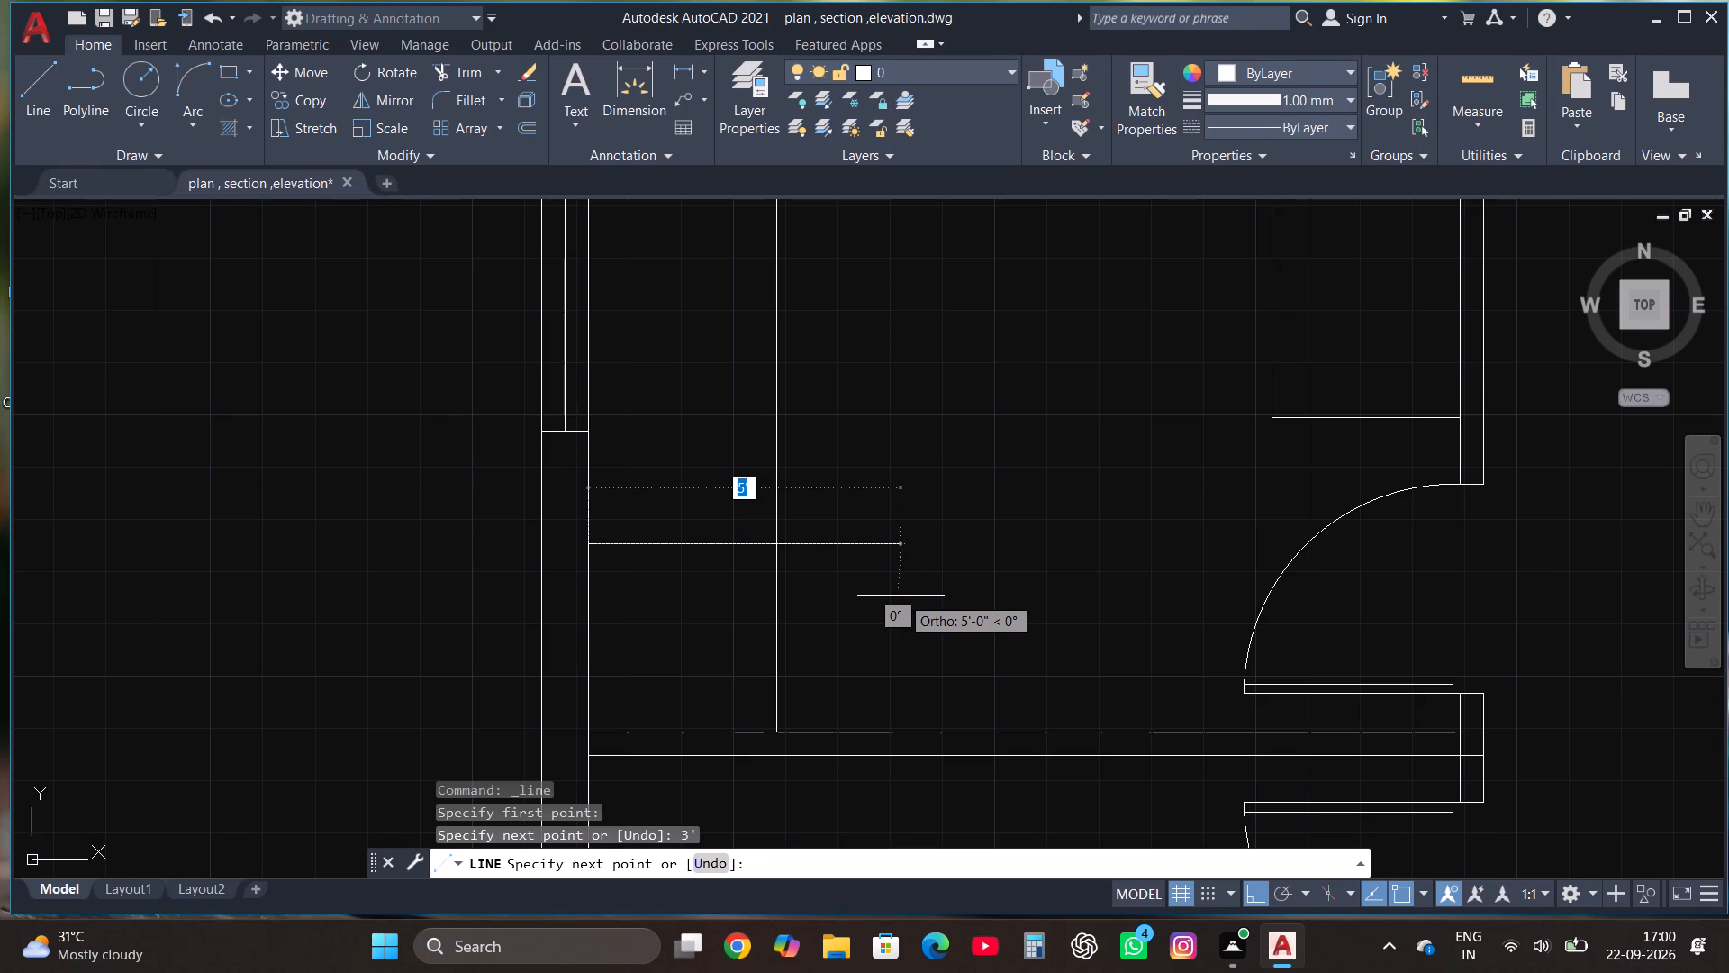
pyautogui.click(913, 587)
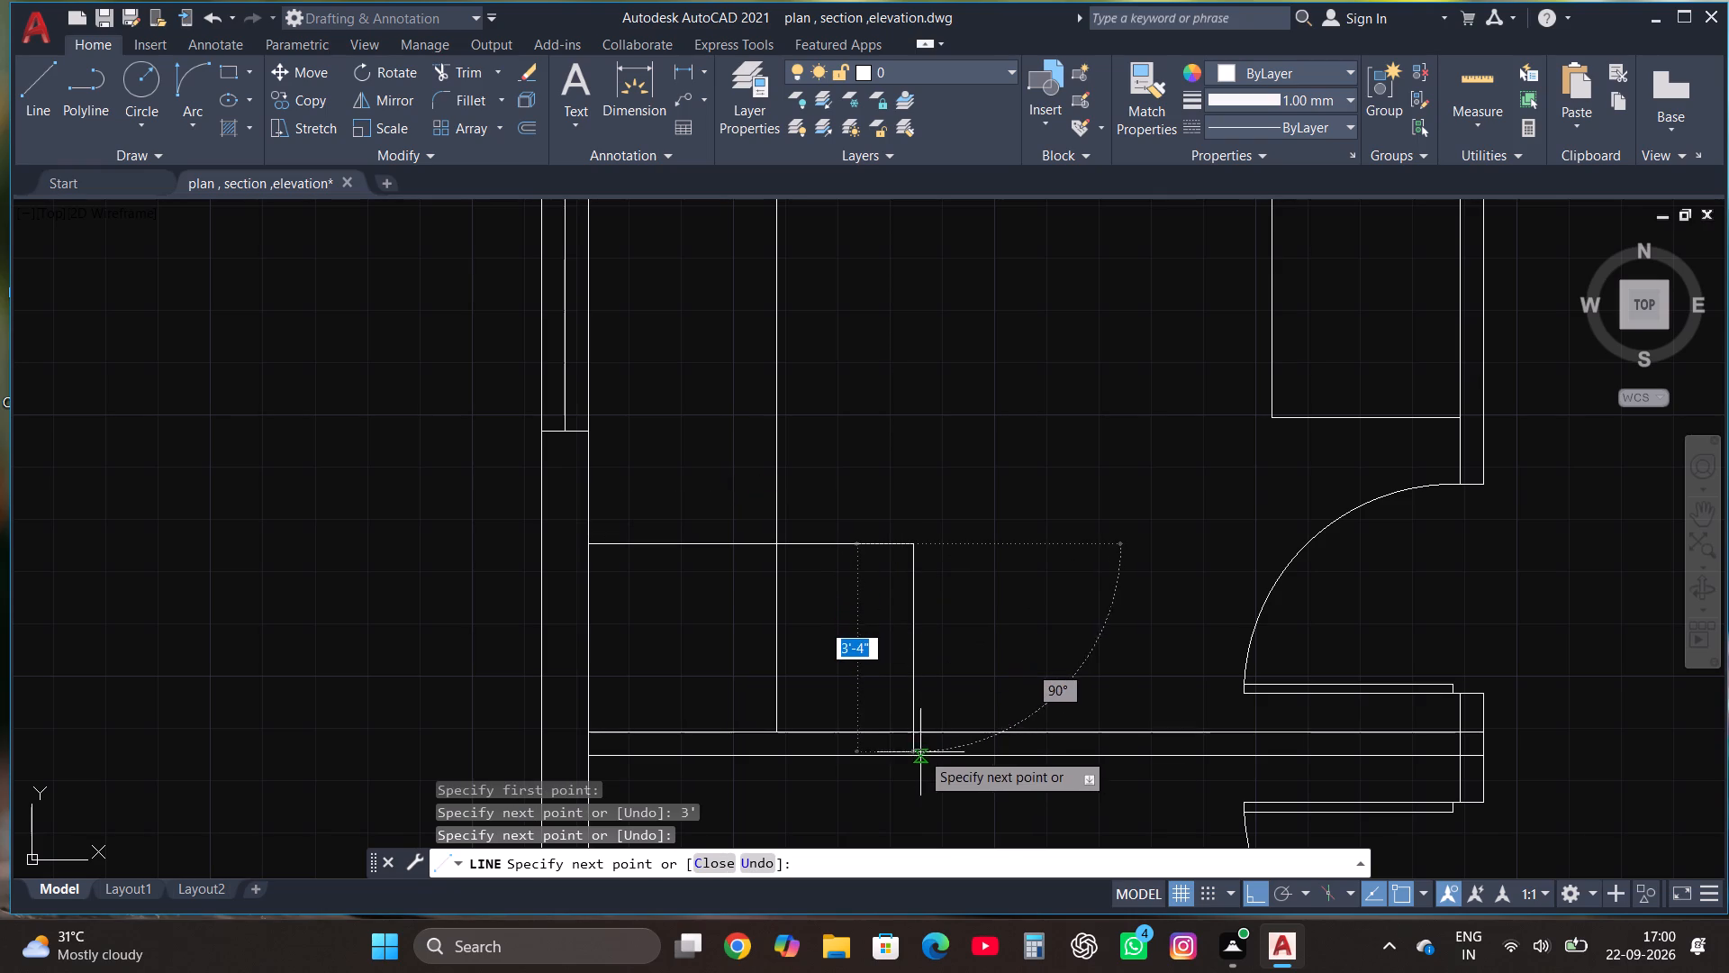
pyautogui.click(918, 751)
pyautogui.press('Escape')
# Trim the new outline's overhang inside the cross wall and the western counter line where it runs through the outline.
pyautogui.click(458, 77)
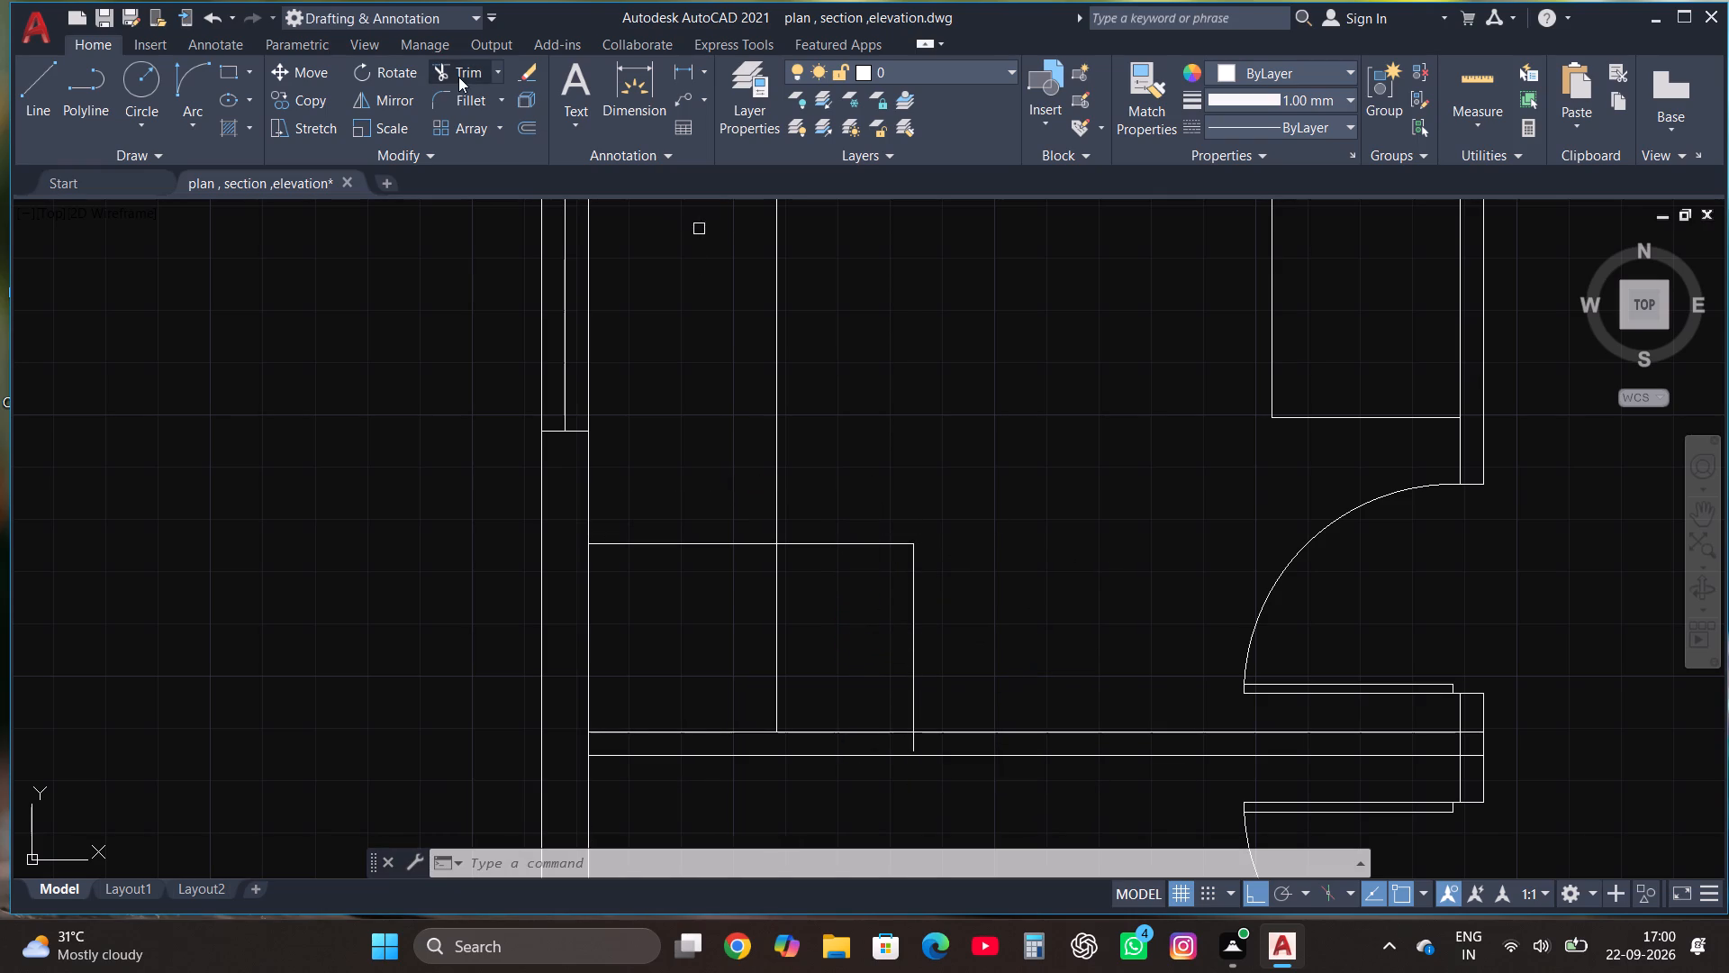
pyautogui.click(916, 750)
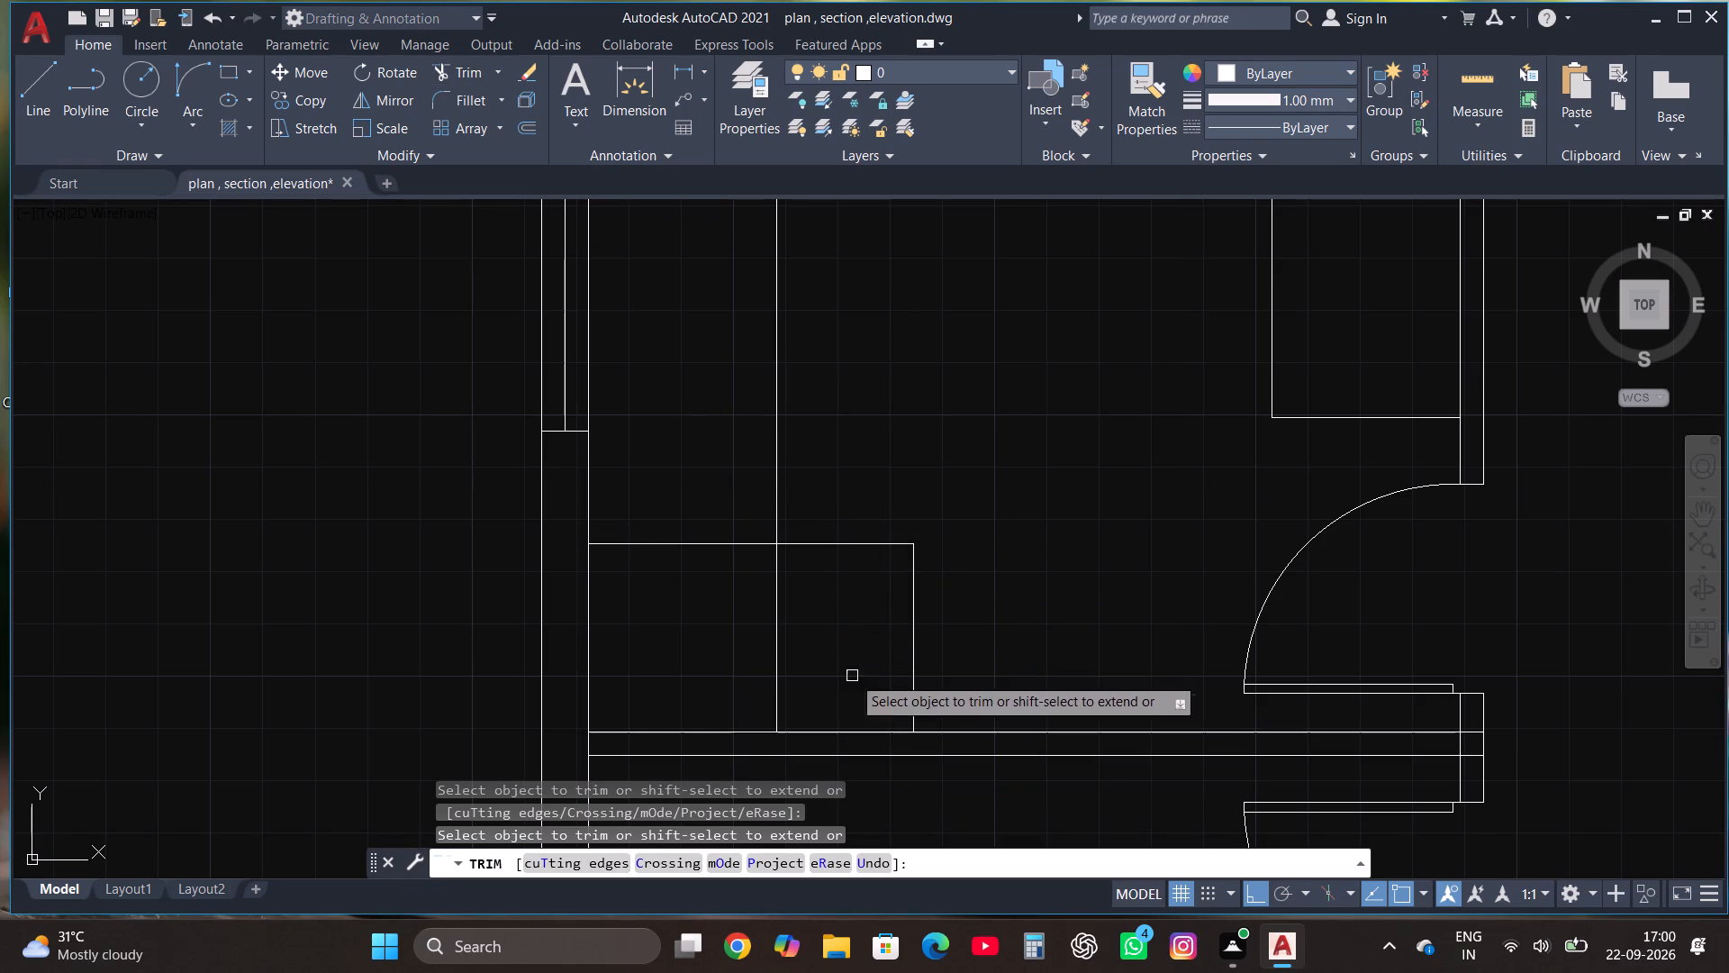
pyautogui.click(771, 621)
pyautogui.scroll(-1, 771, 629)
pyautogui.press('Escape')
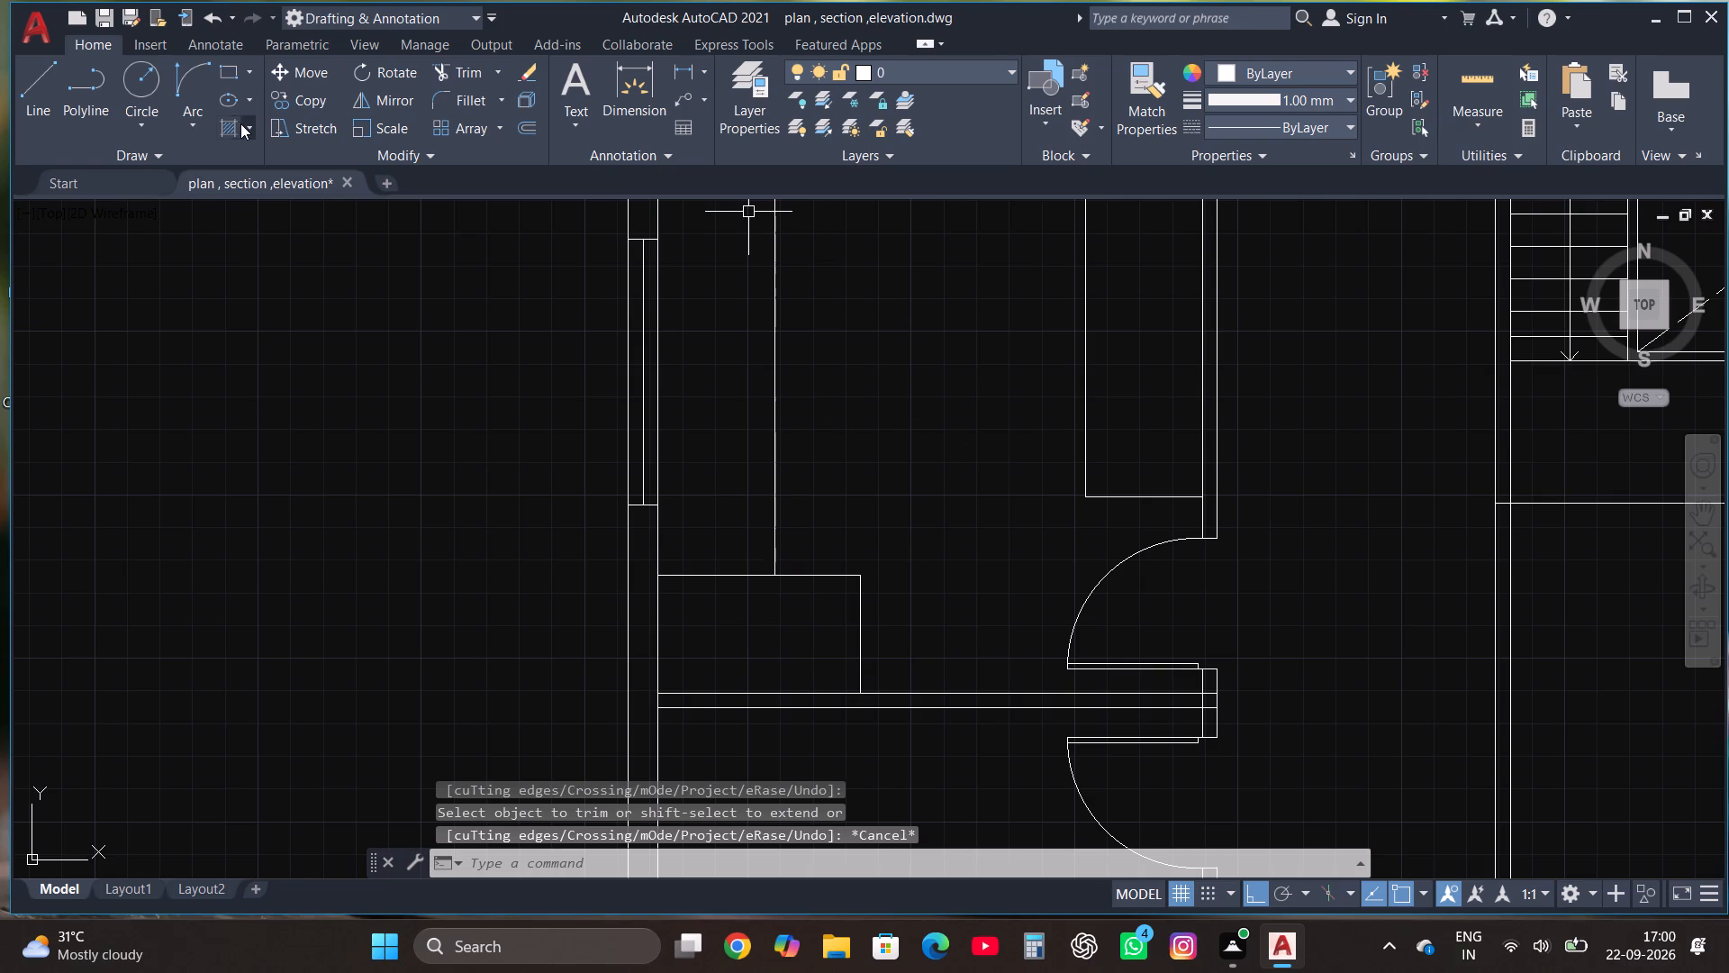
# Draw a rectangle about 3' by 3' on the cross wall, just east of the new southwest counter outline.
pyautogui.click(234, 75)
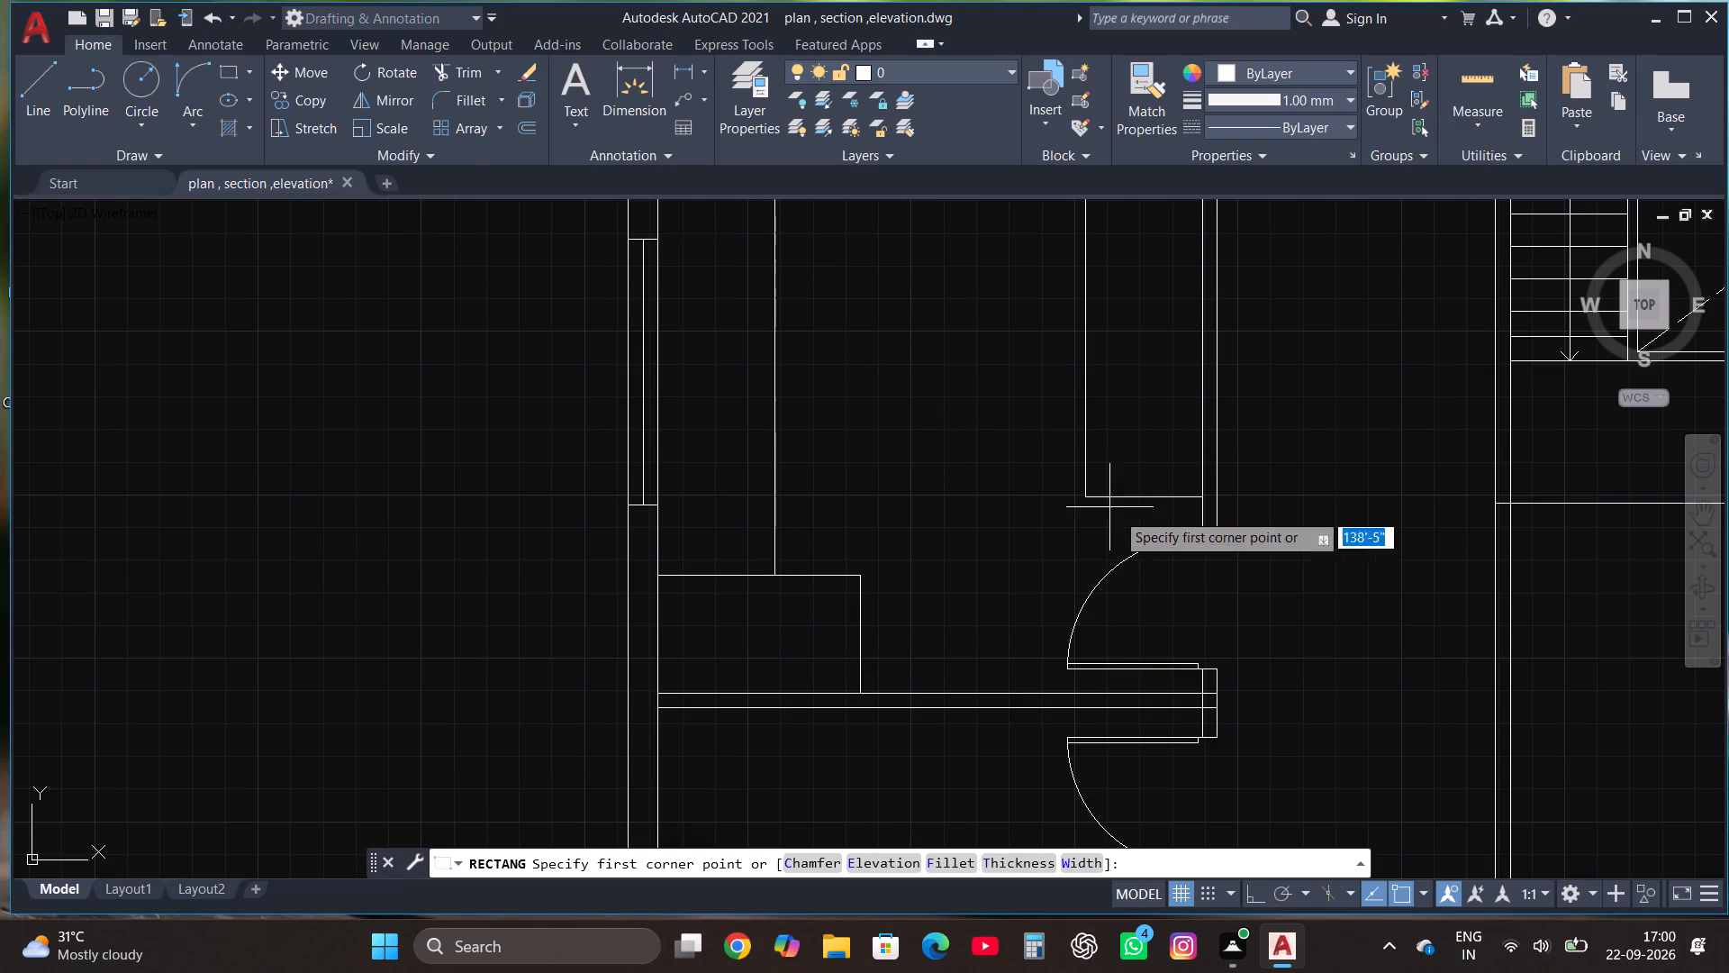
pyautogui.scroll(1, 1142, 551)
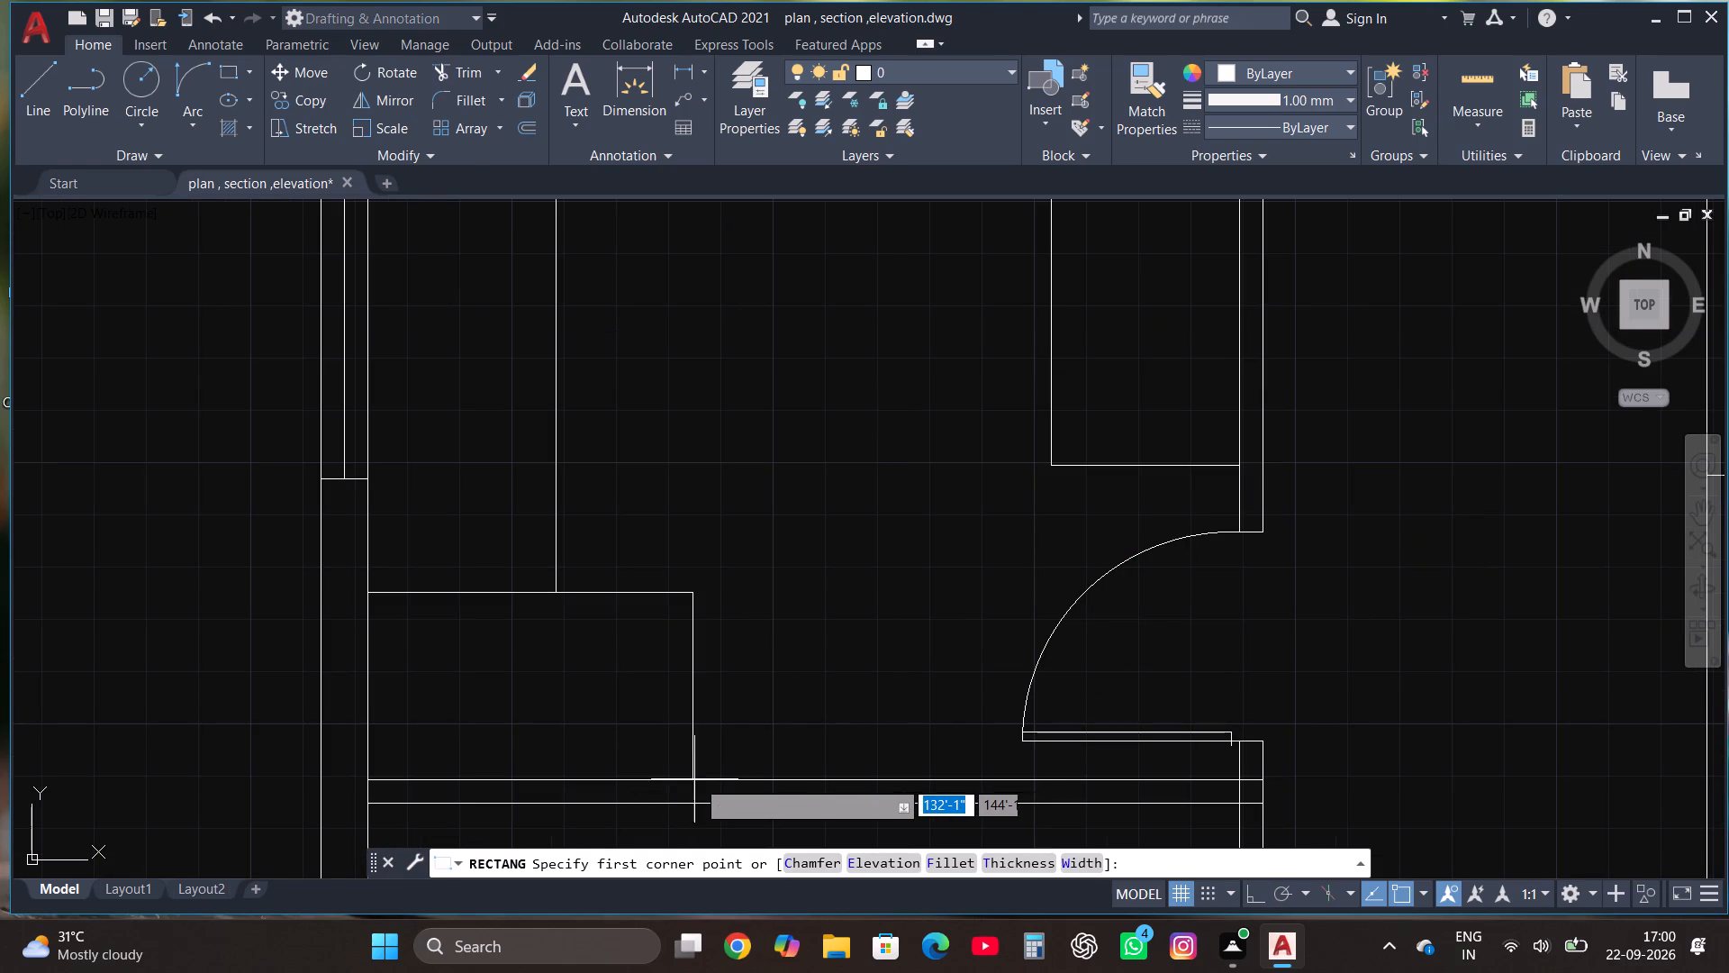
pyautogui.click(703, 780)
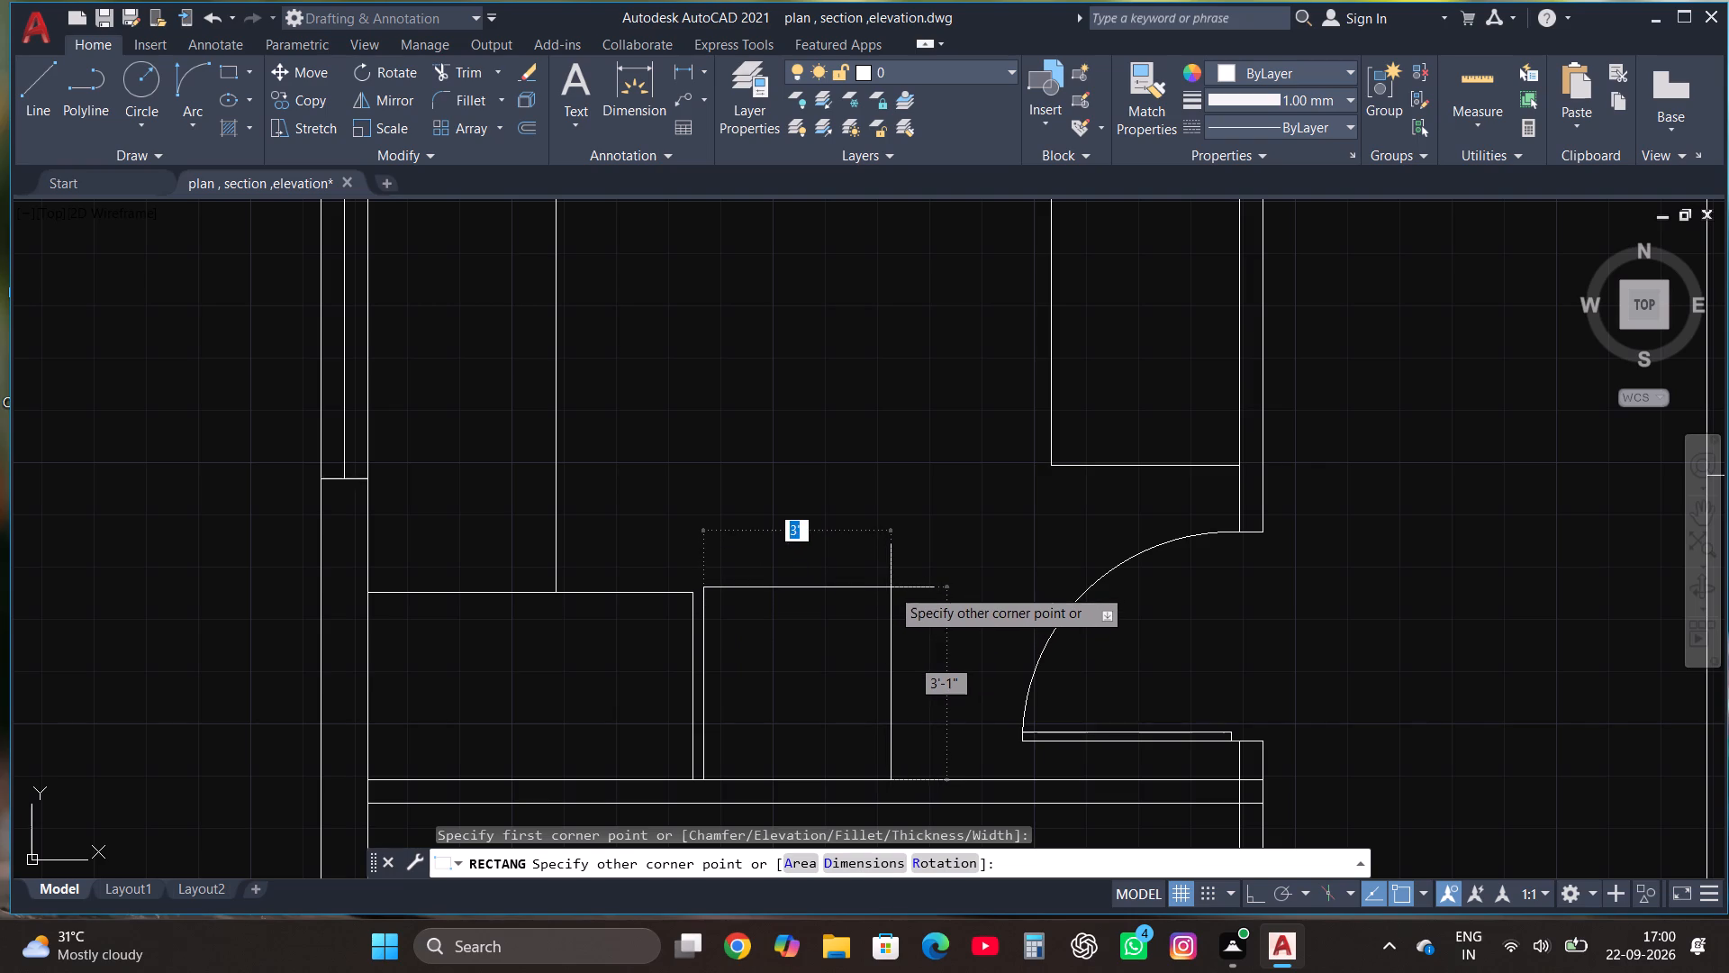
pyautogui.click(885, 583)
# Offset the new rectangle slightly inward to give it a thin double outline.
pyautogui.click(848, 587)
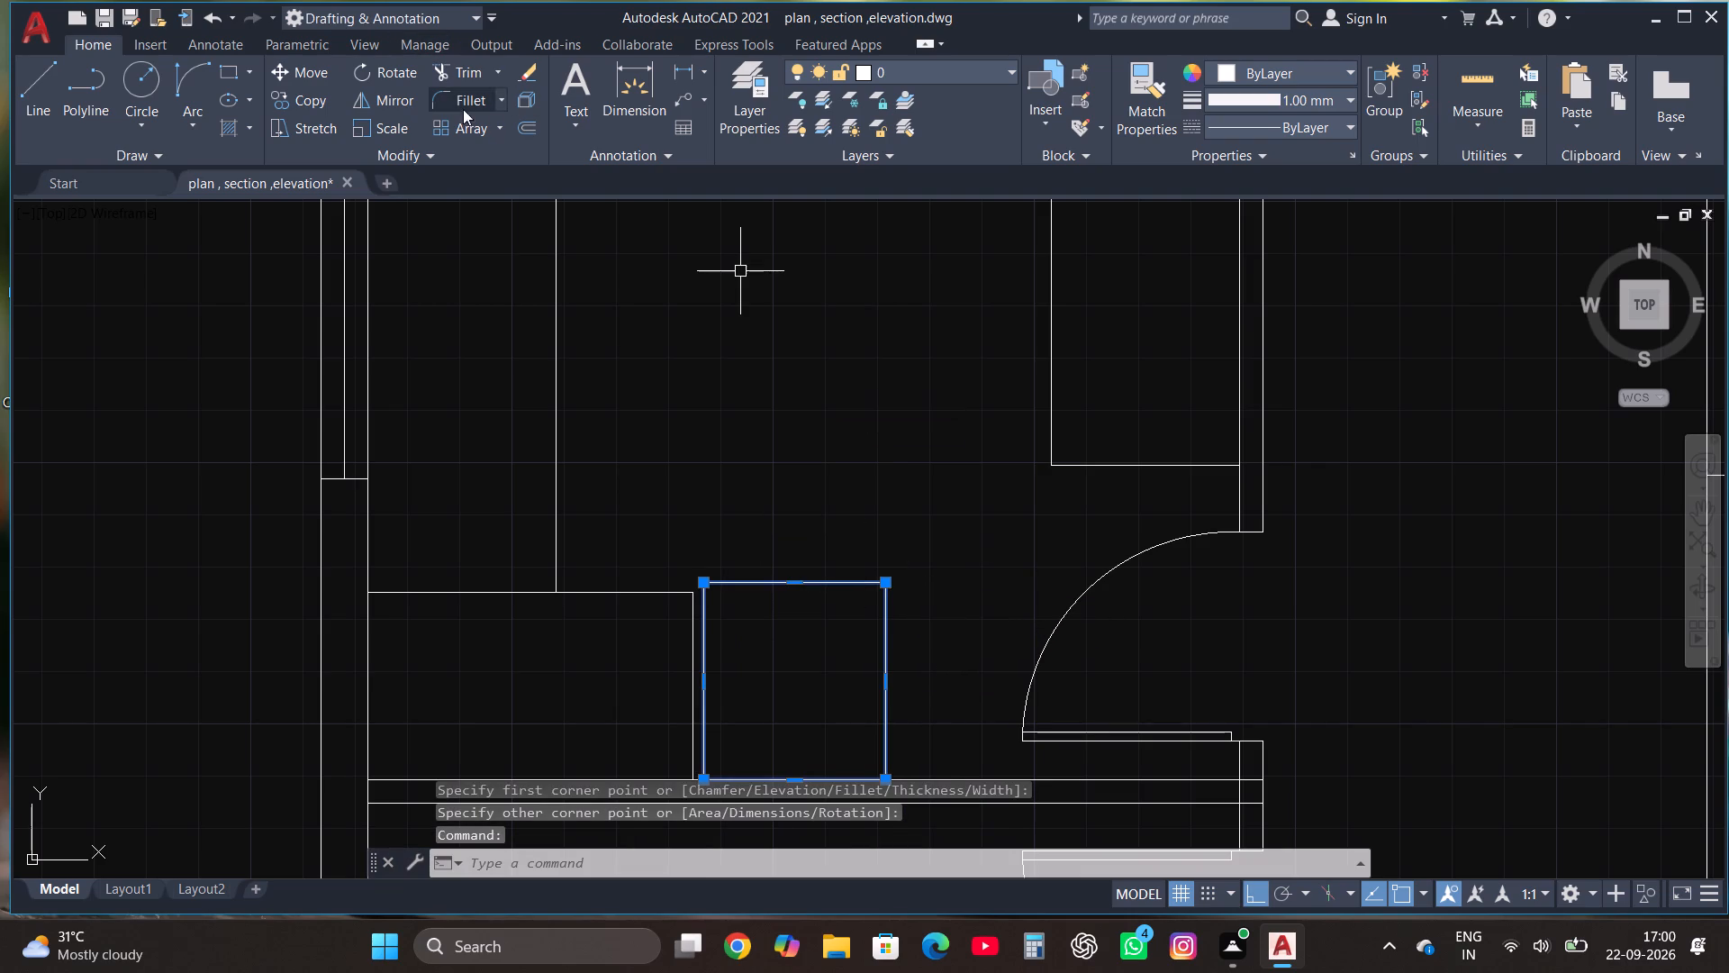
pyautogui.click(529, 132)
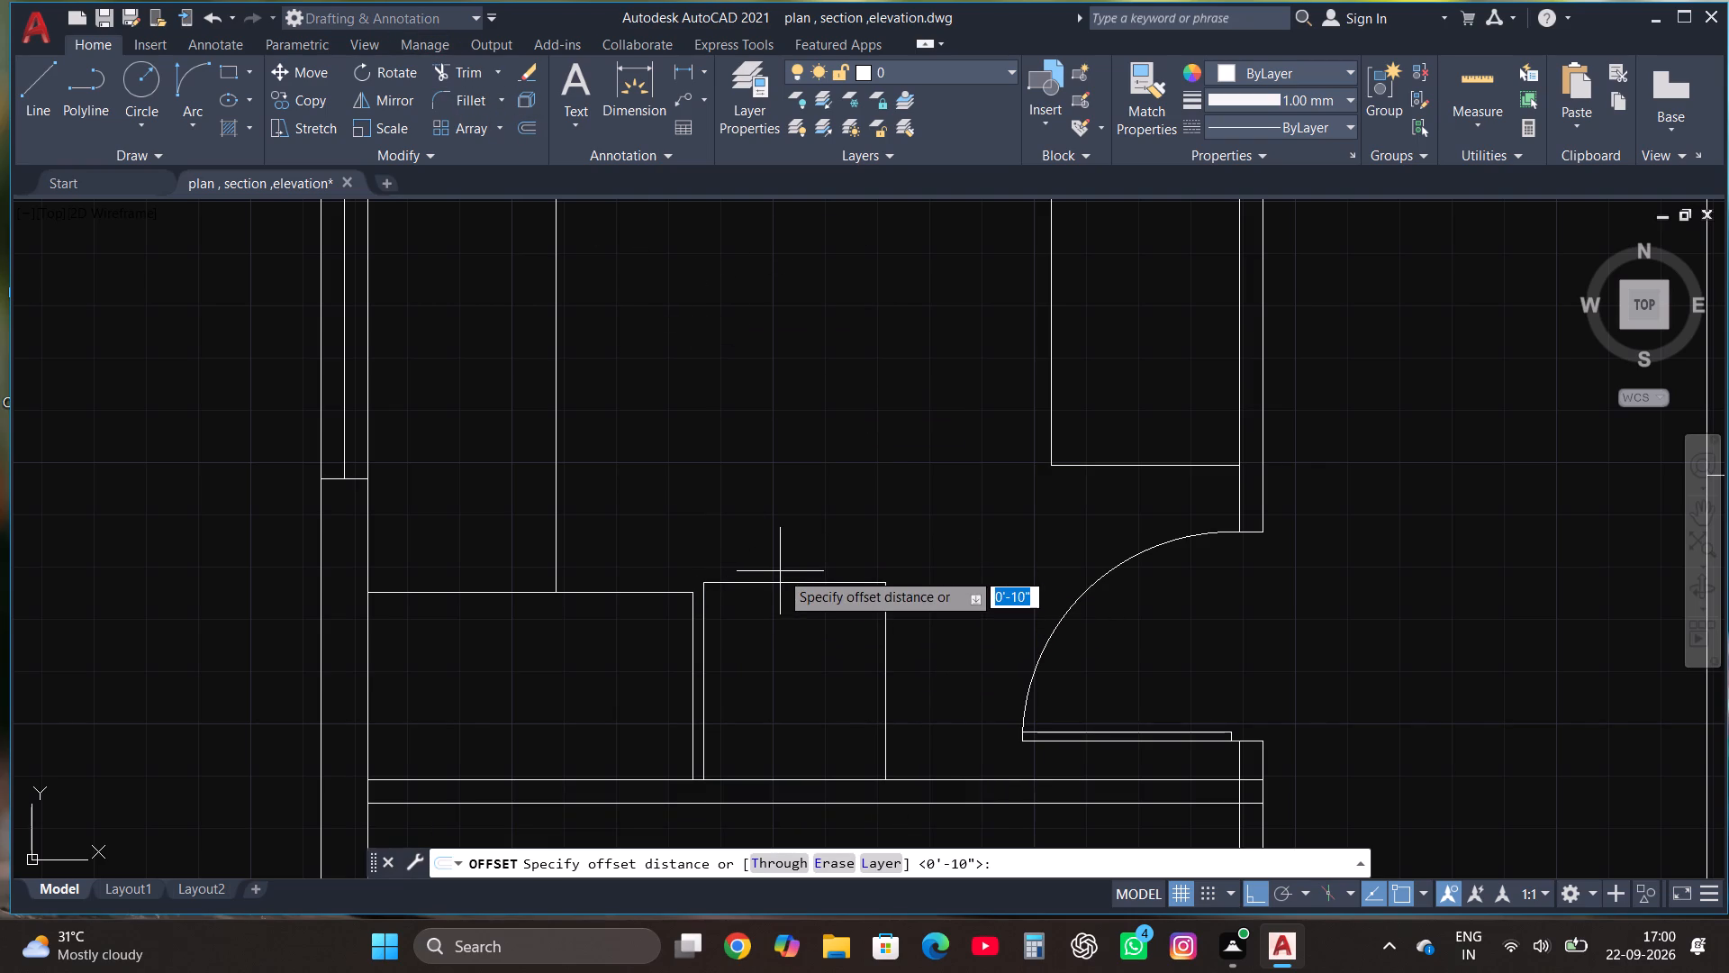
pyautogui.click(783, 579)
pyautogui.click(787, 588)
pyautogui.click(787, 603)
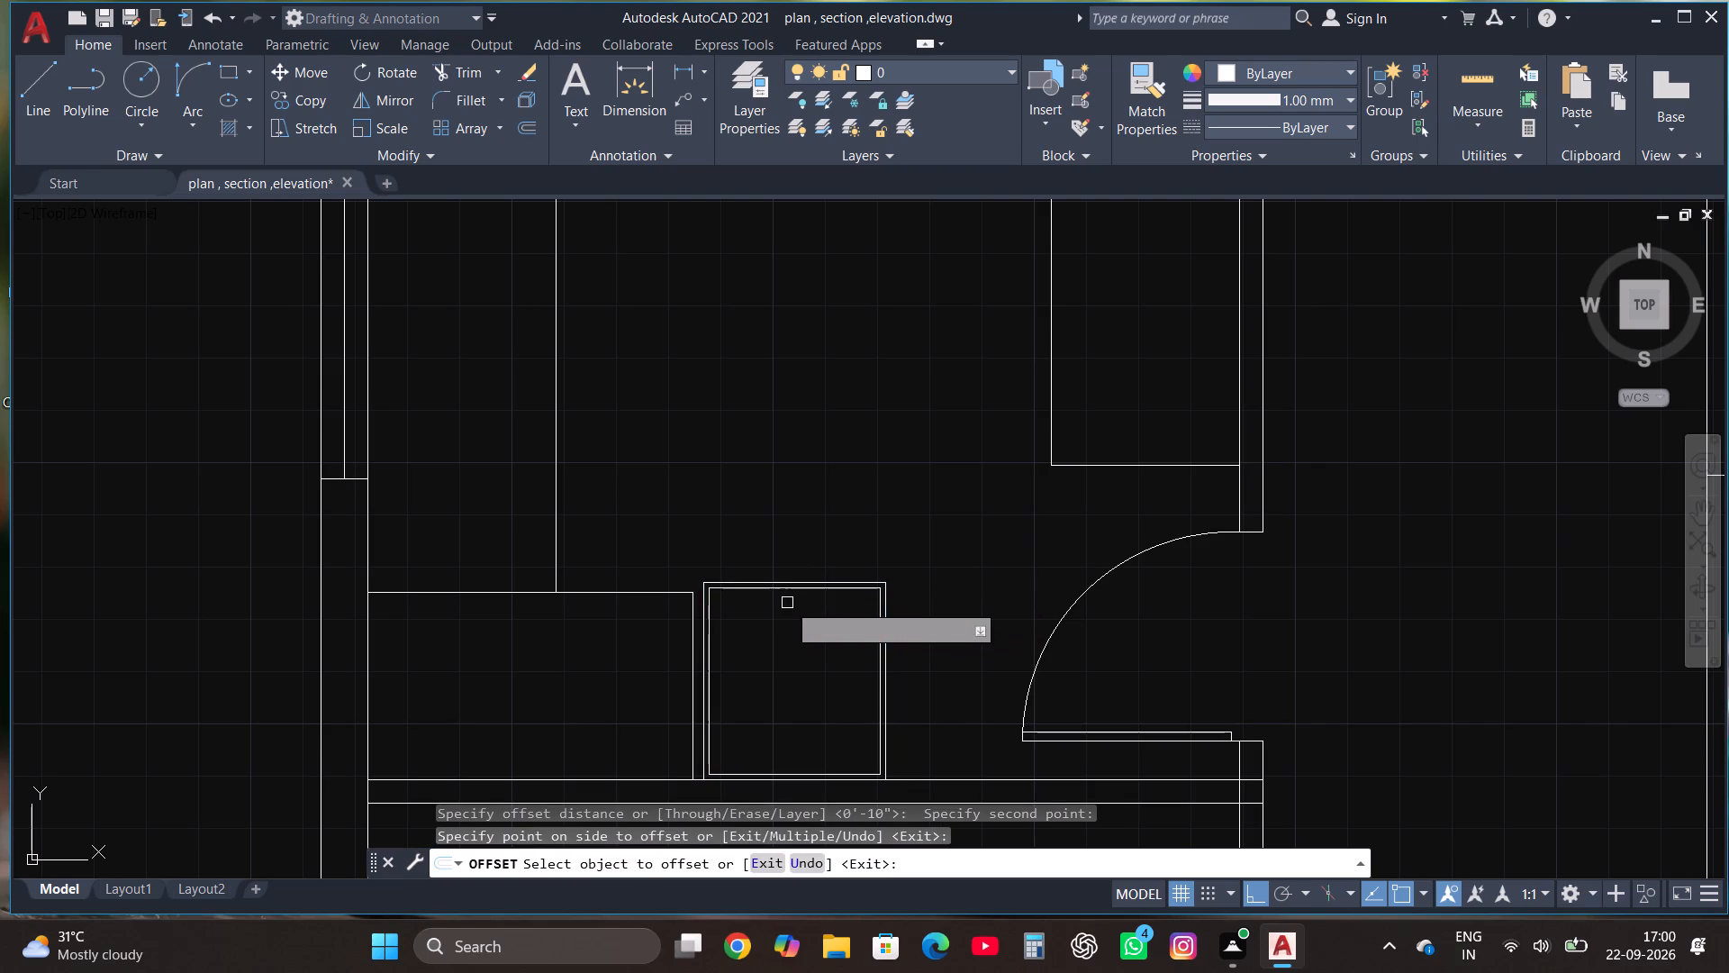
pyautogui.scroll(-2, 828, 708)
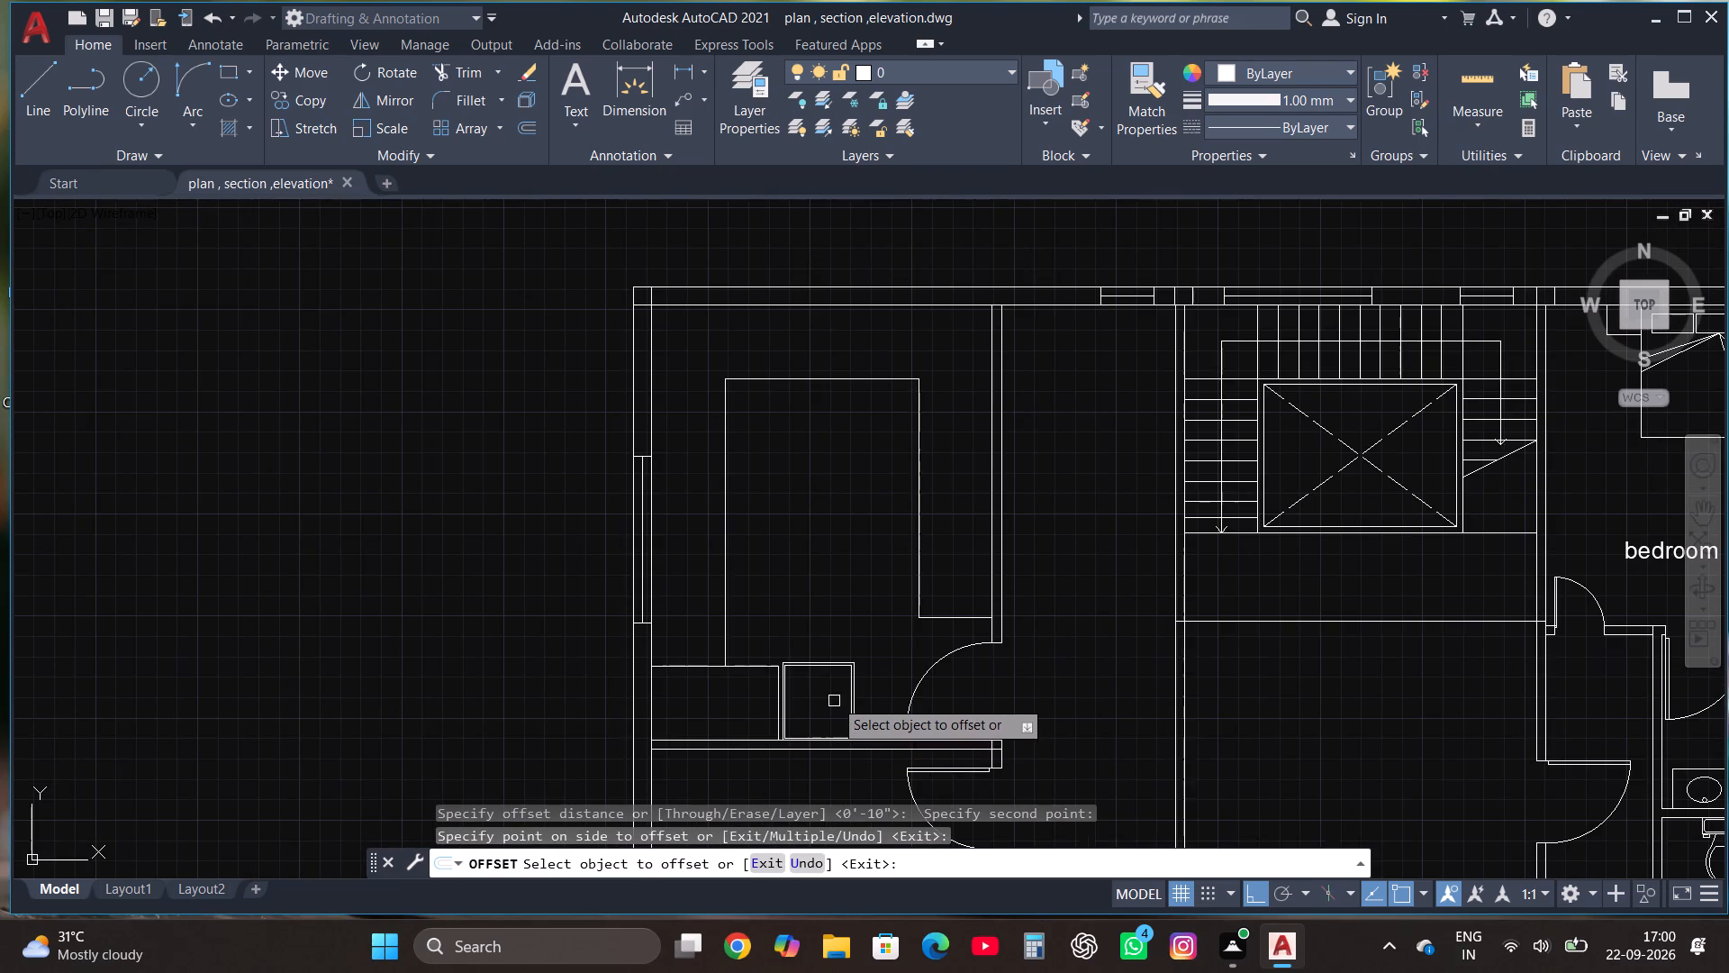
pyautogui.scroll(-1, 881, 725)
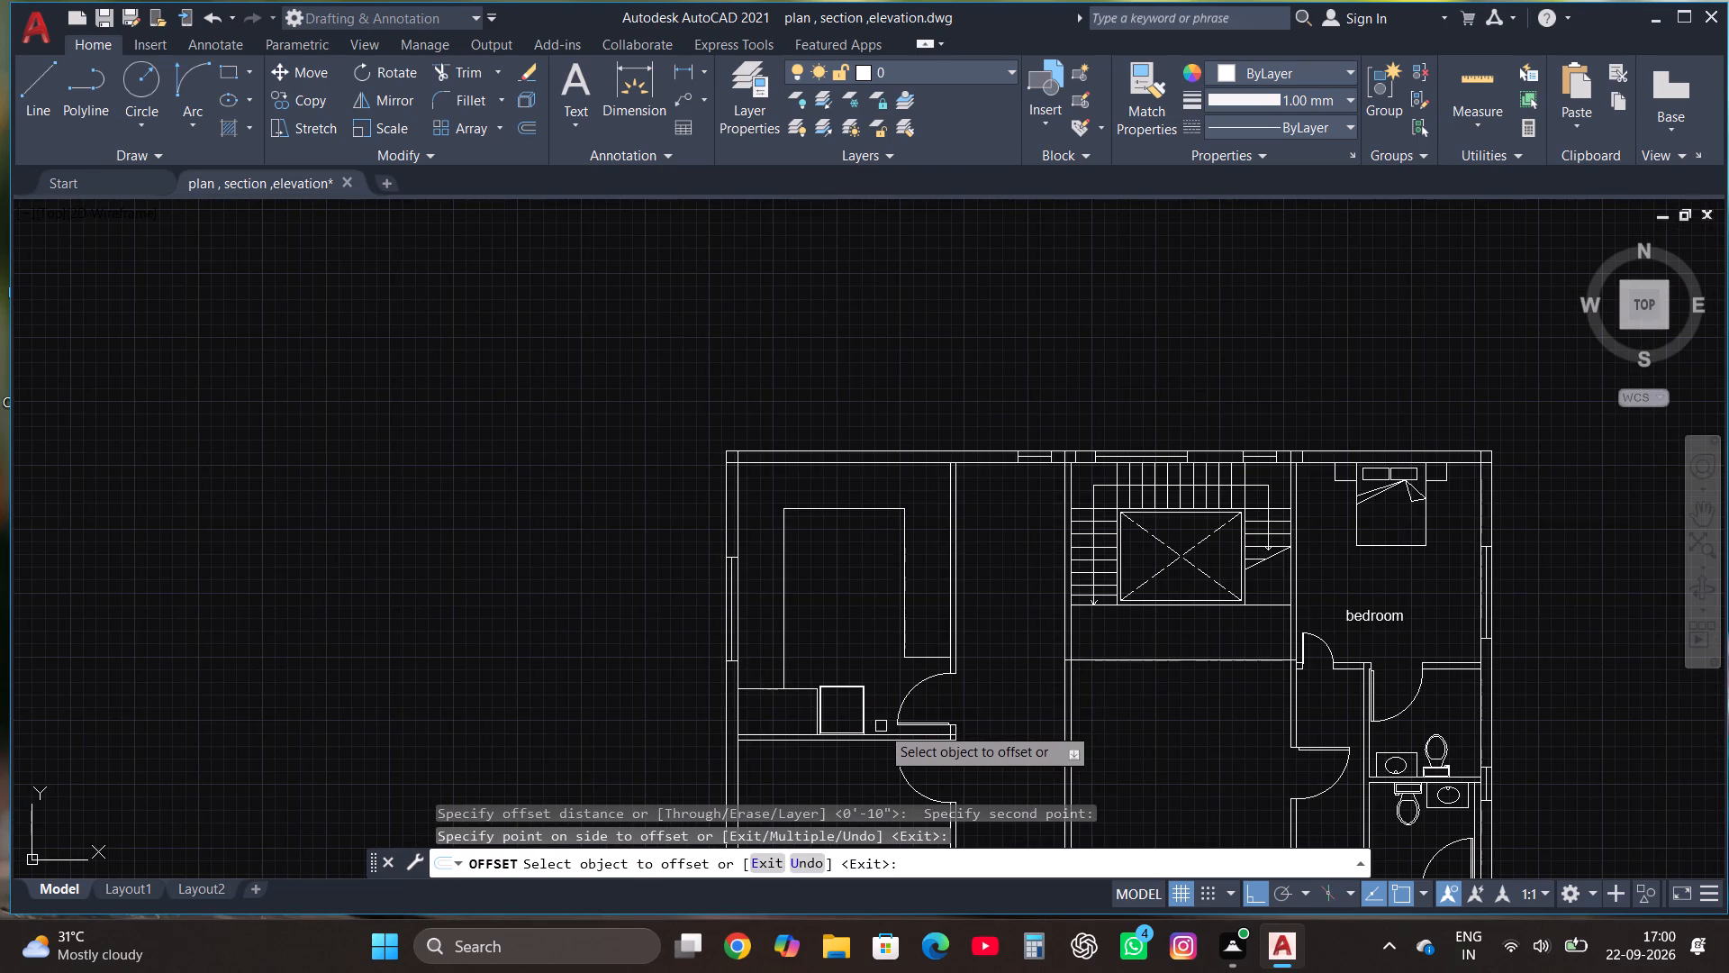
pyautogui.press('Escape')
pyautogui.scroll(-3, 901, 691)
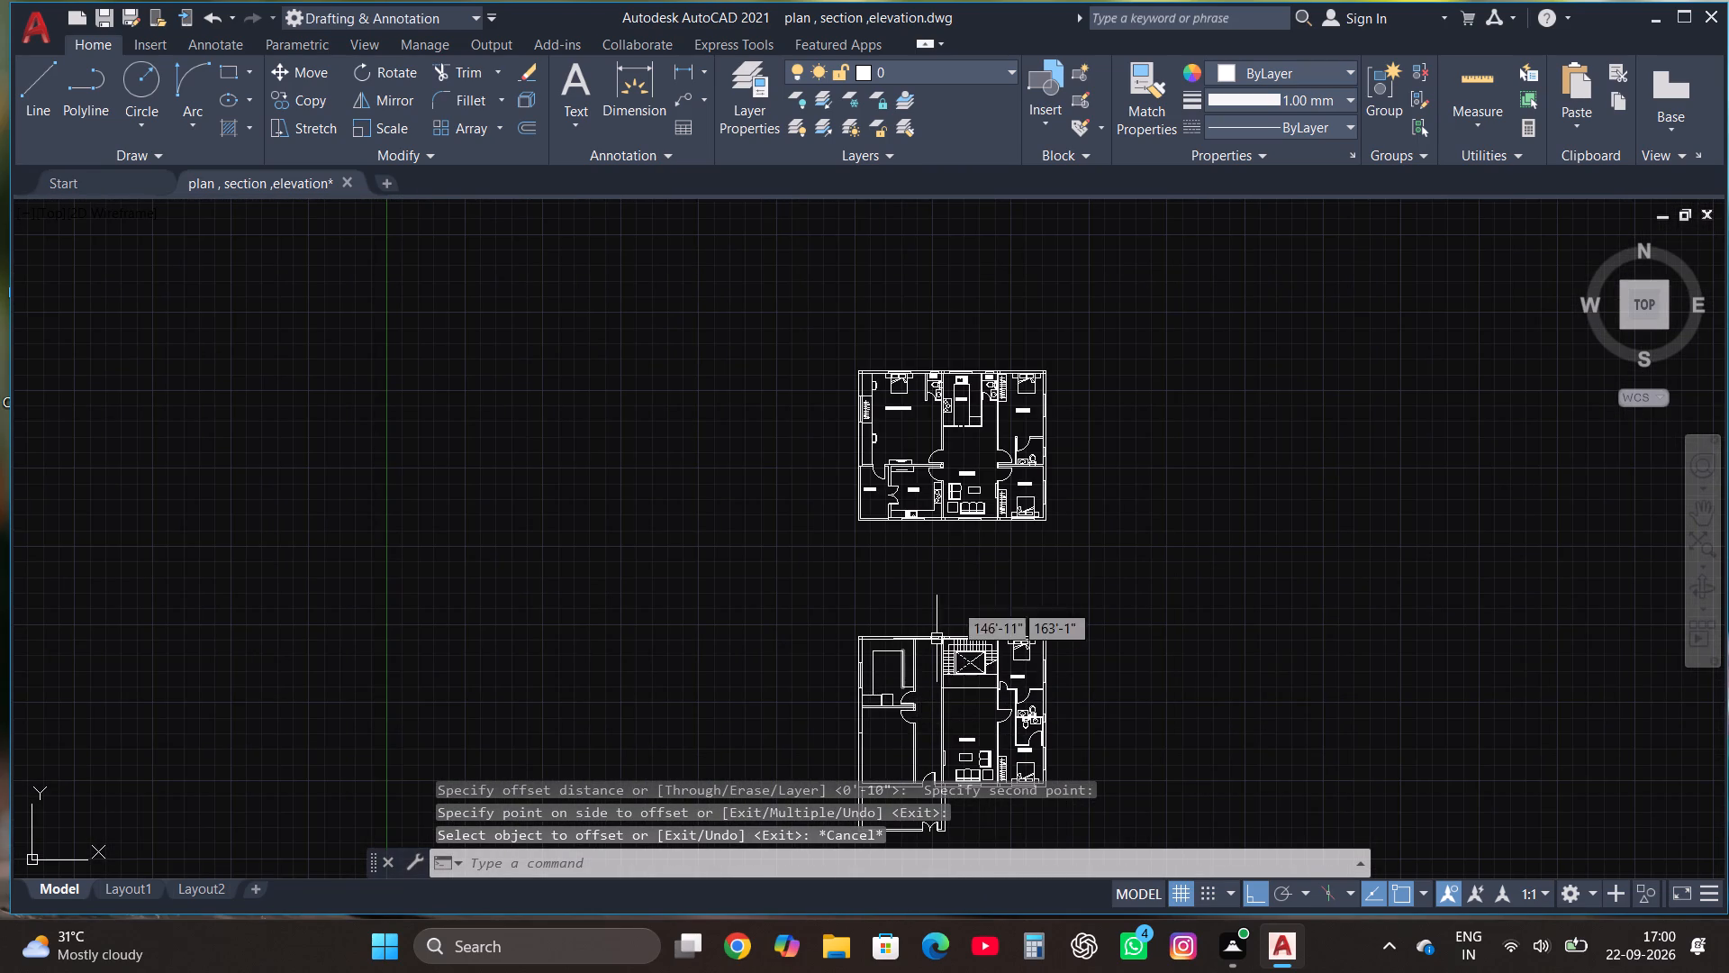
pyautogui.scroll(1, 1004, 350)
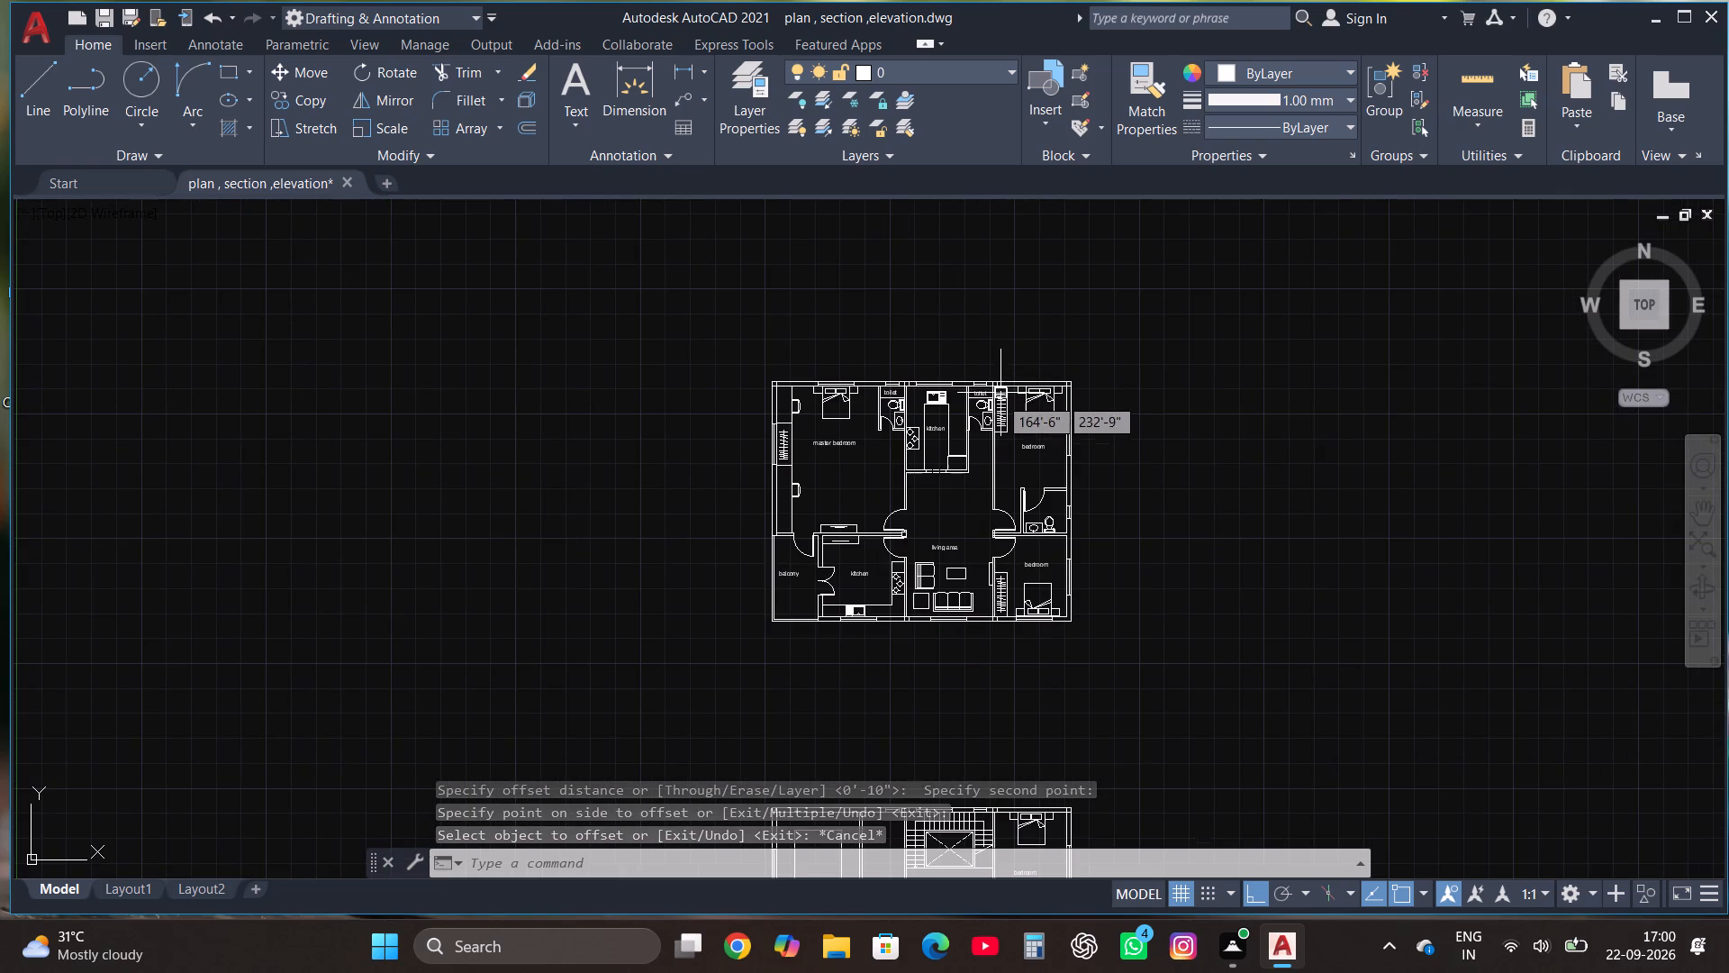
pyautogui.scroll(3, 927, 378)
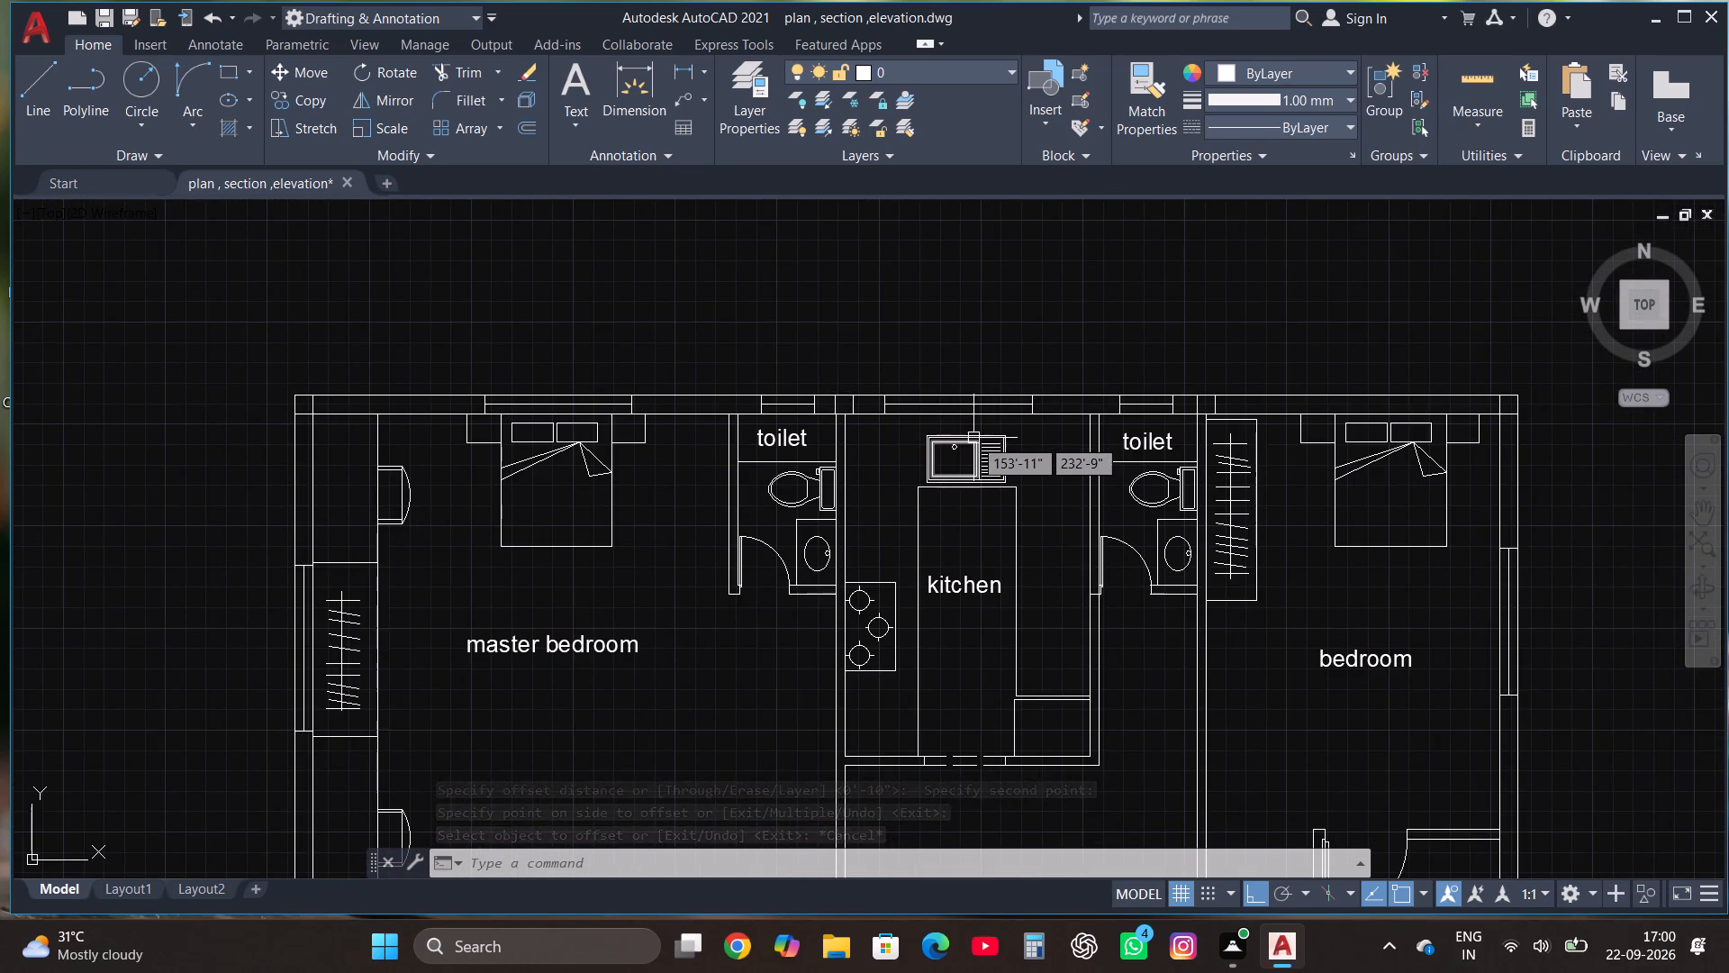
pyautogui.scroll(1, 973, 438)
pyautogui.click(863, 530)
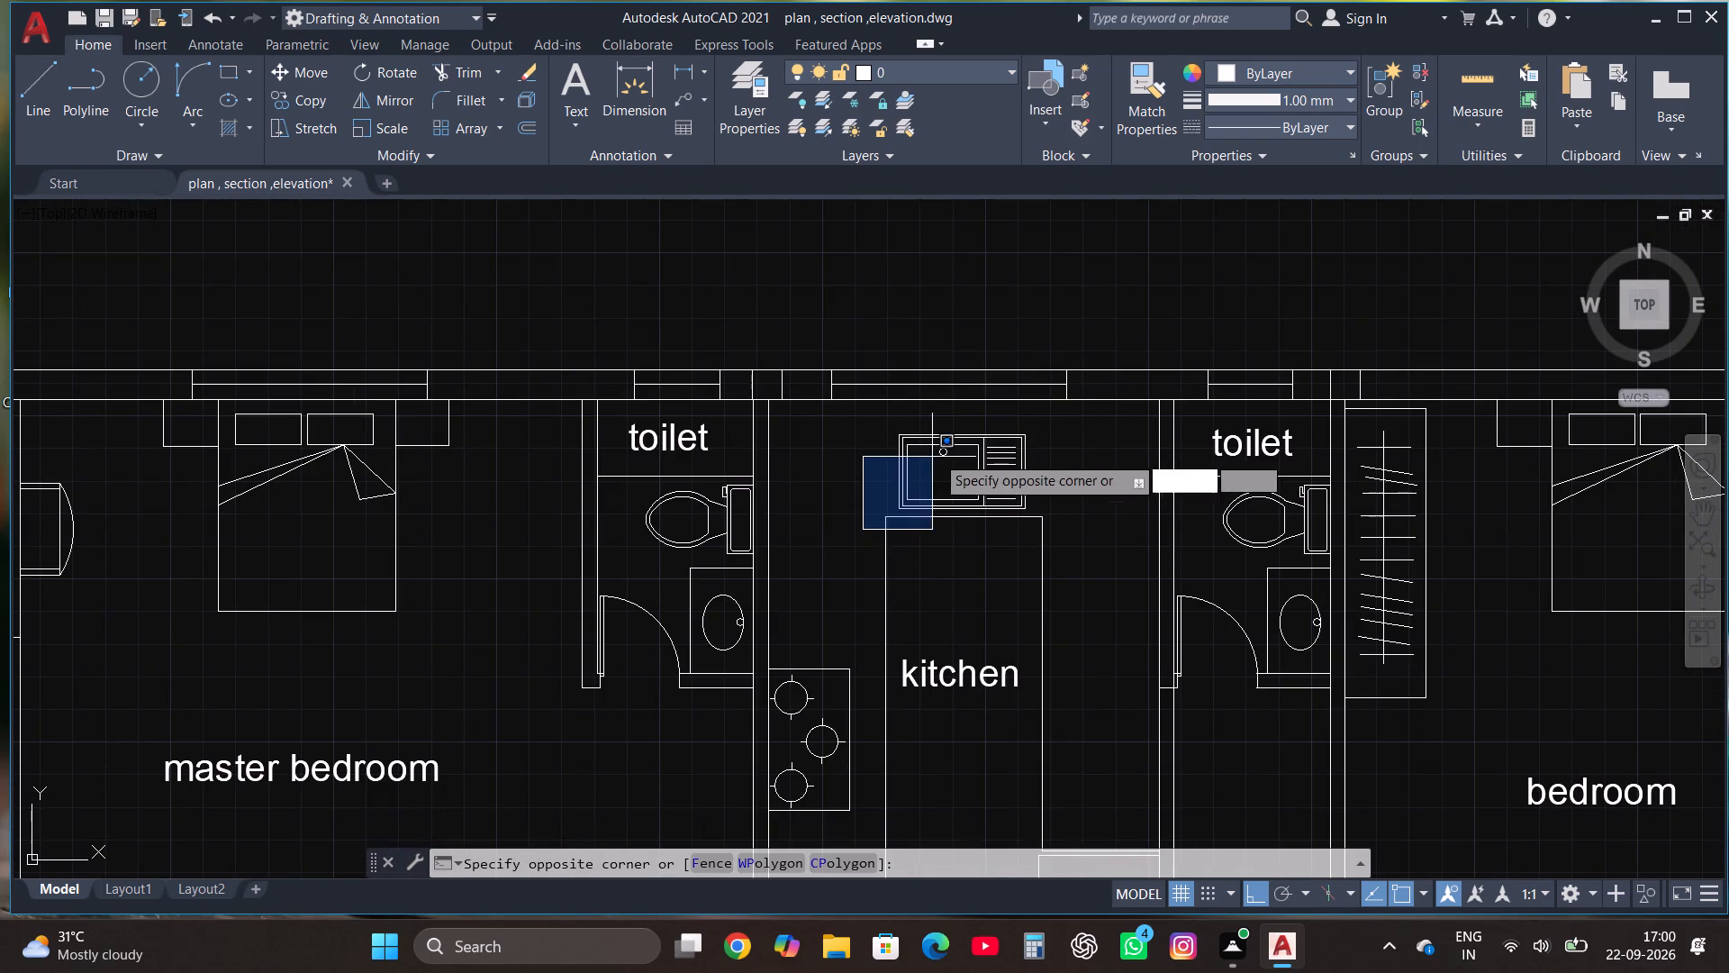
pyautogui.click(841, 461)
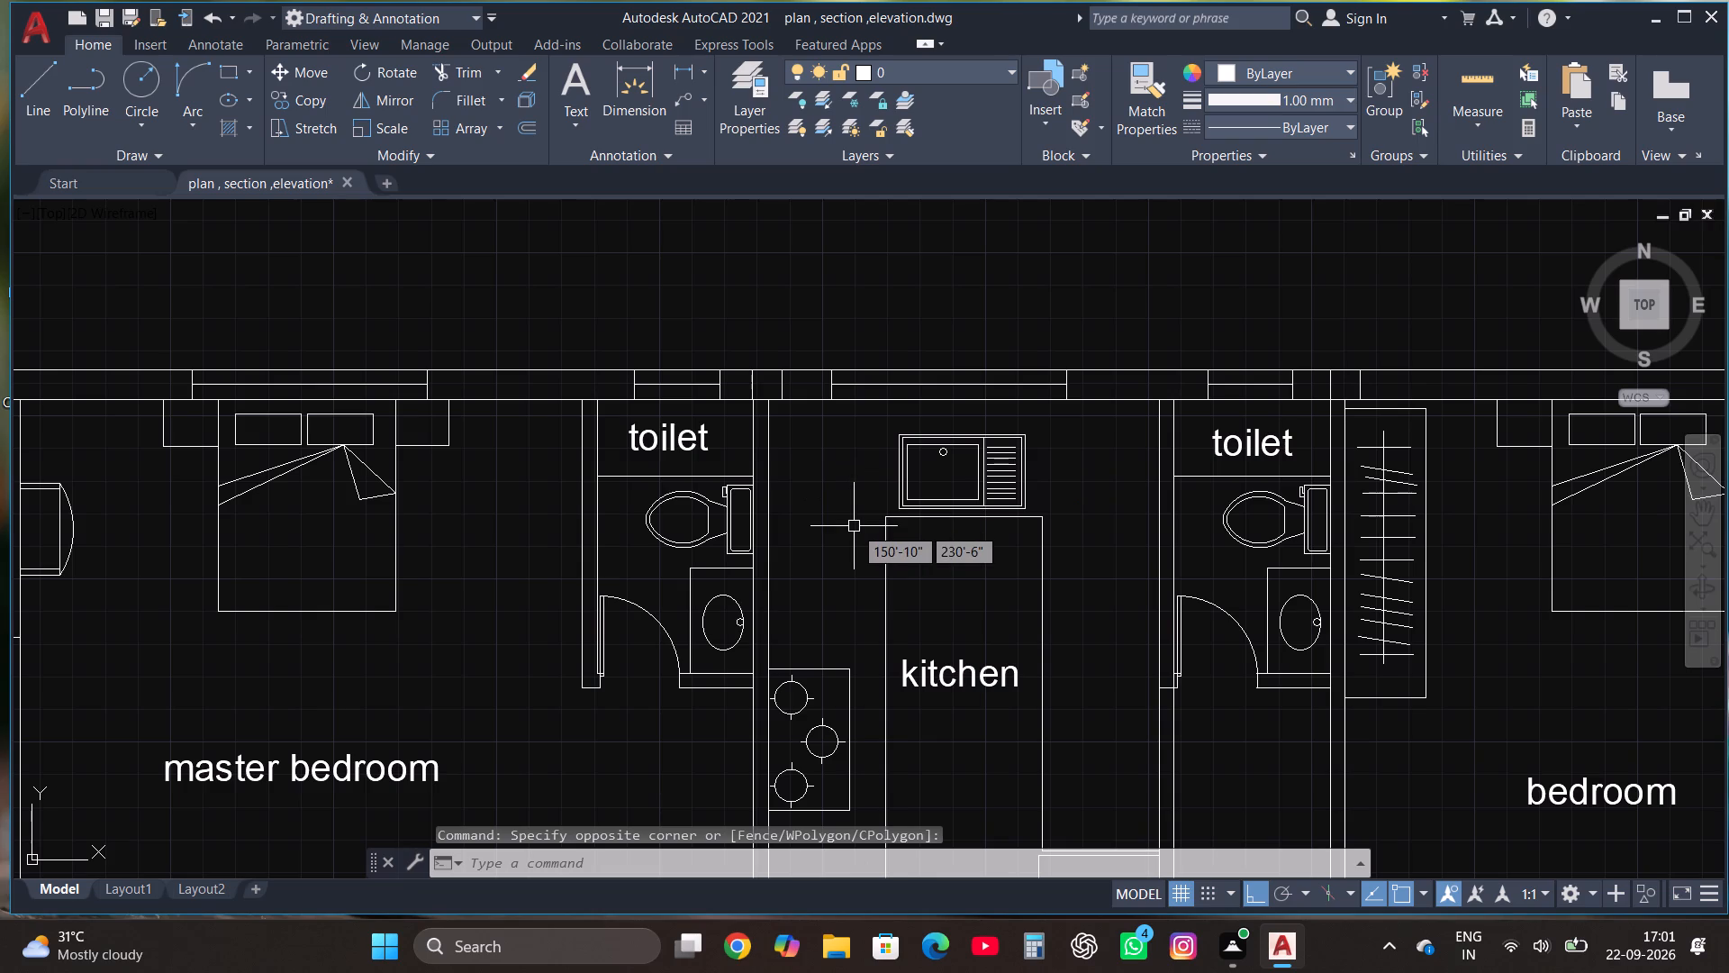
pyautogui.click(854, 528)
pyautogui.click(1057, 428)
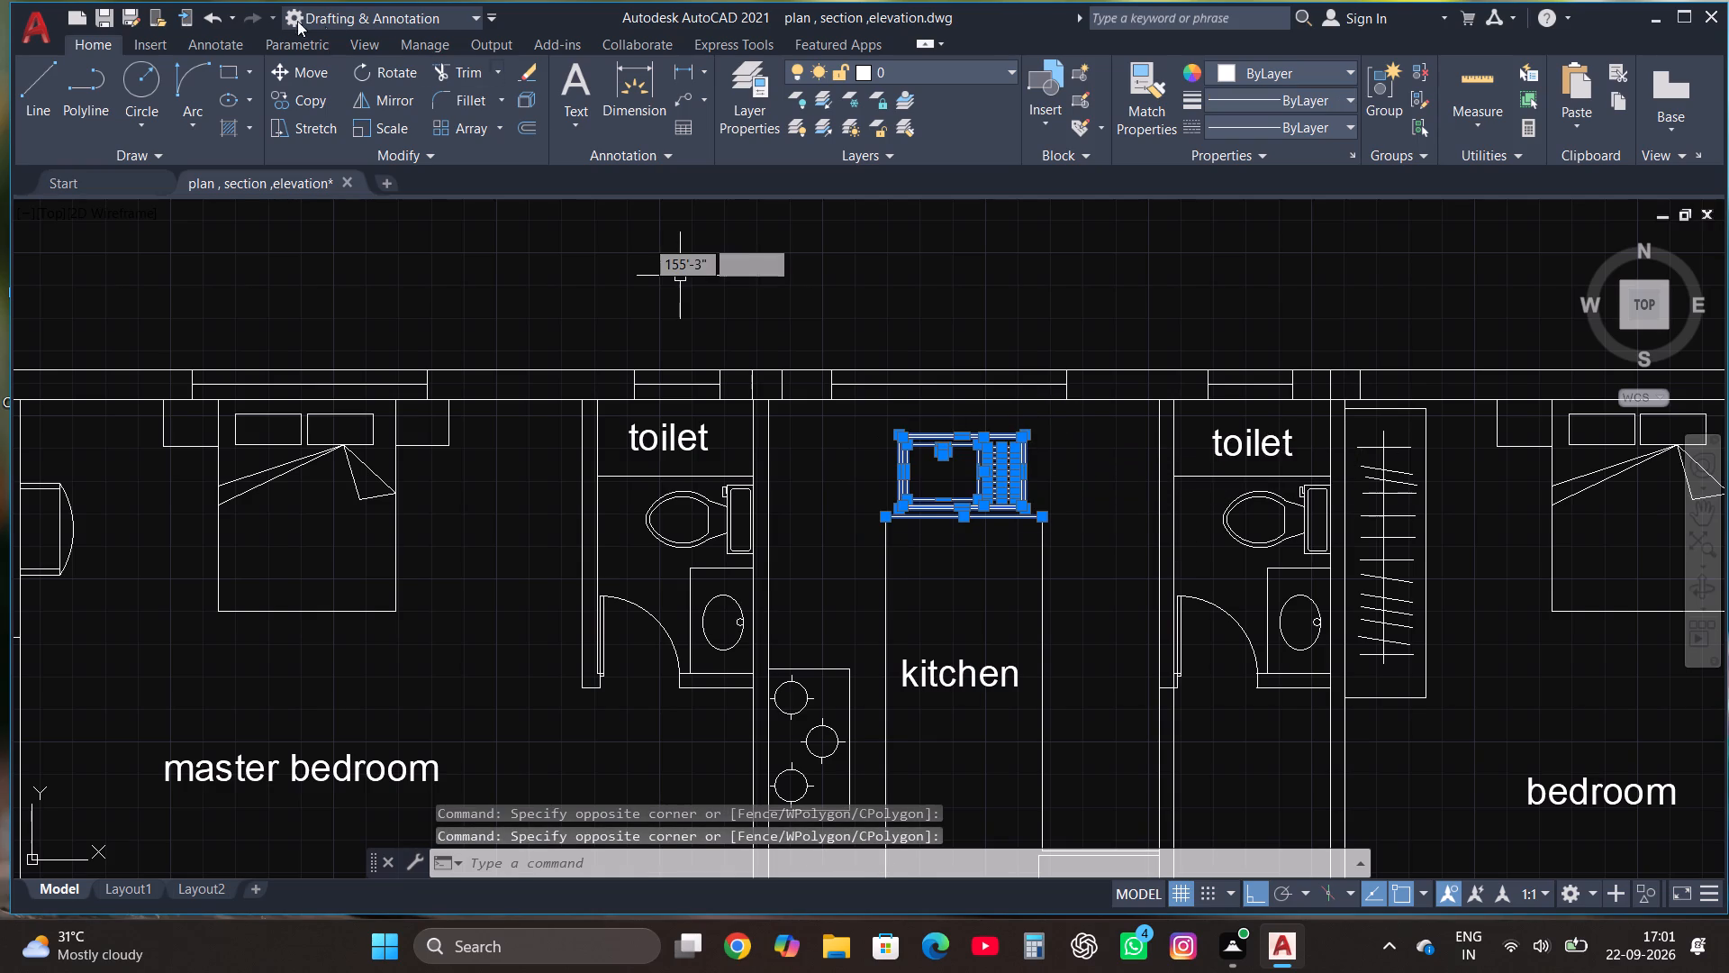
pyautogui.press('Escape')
# Copy the sink with drainboard from the upper plan's north kitchen onto the northwest room's north counter, with Ortho off.
pyautogui.scroll(2, 924, 476)
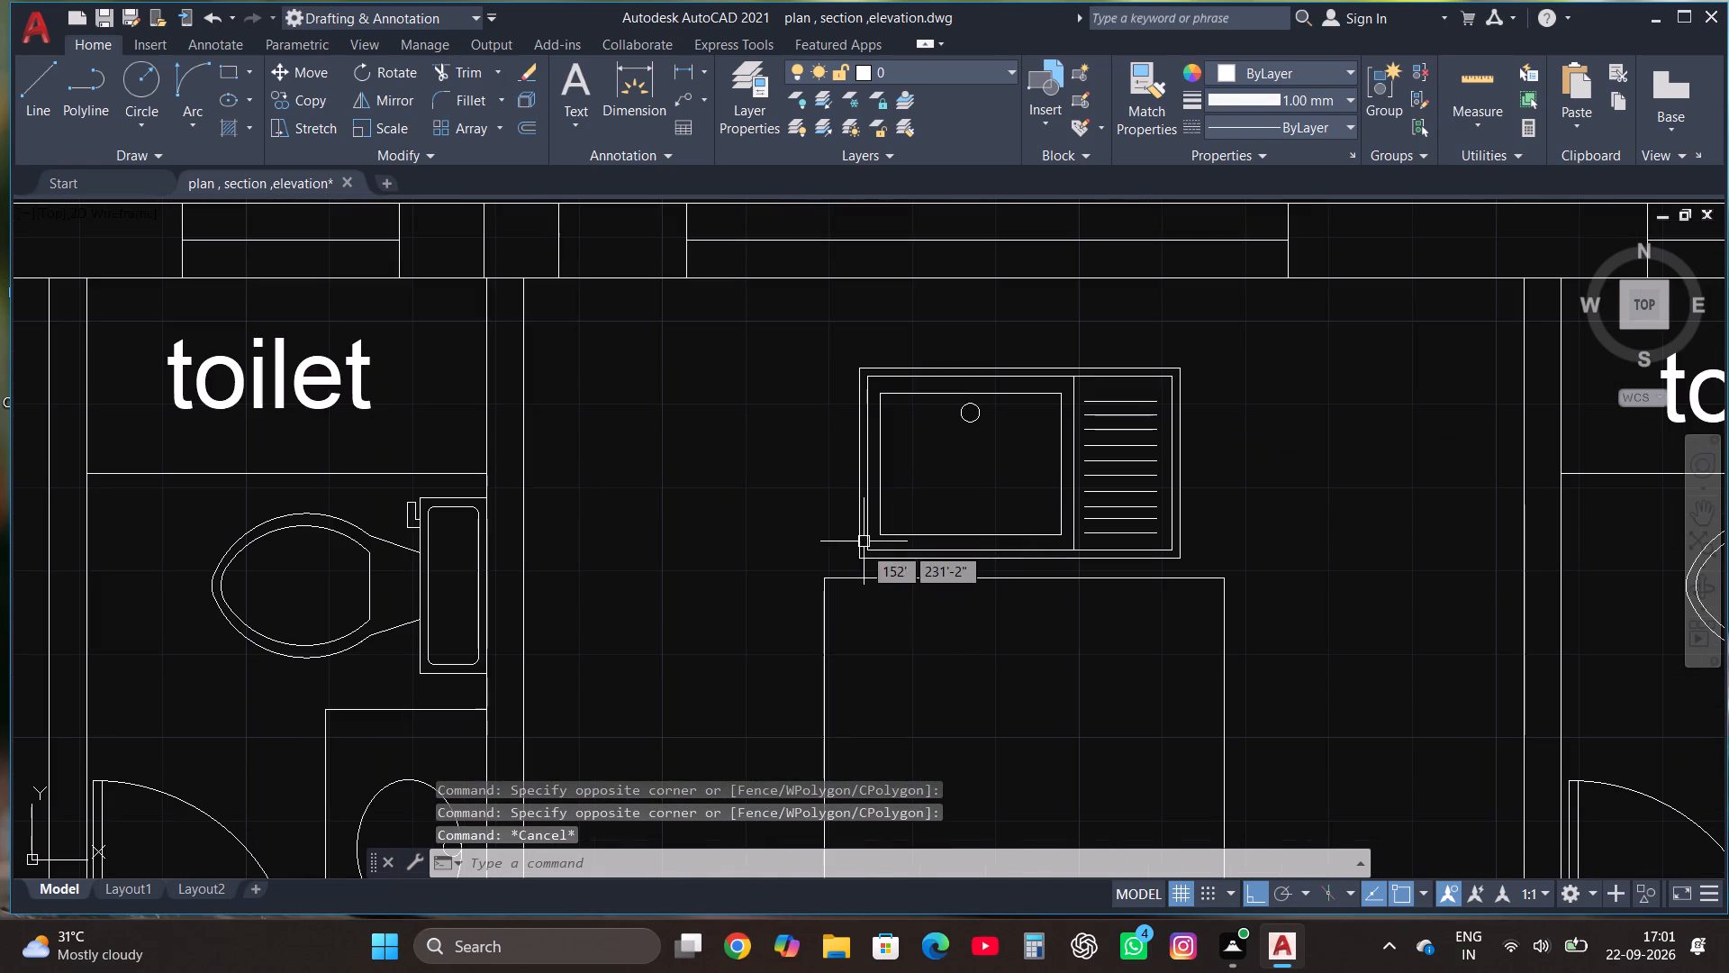
pyautogui.click(848, 571)
pyautogui.click(1206, 333)
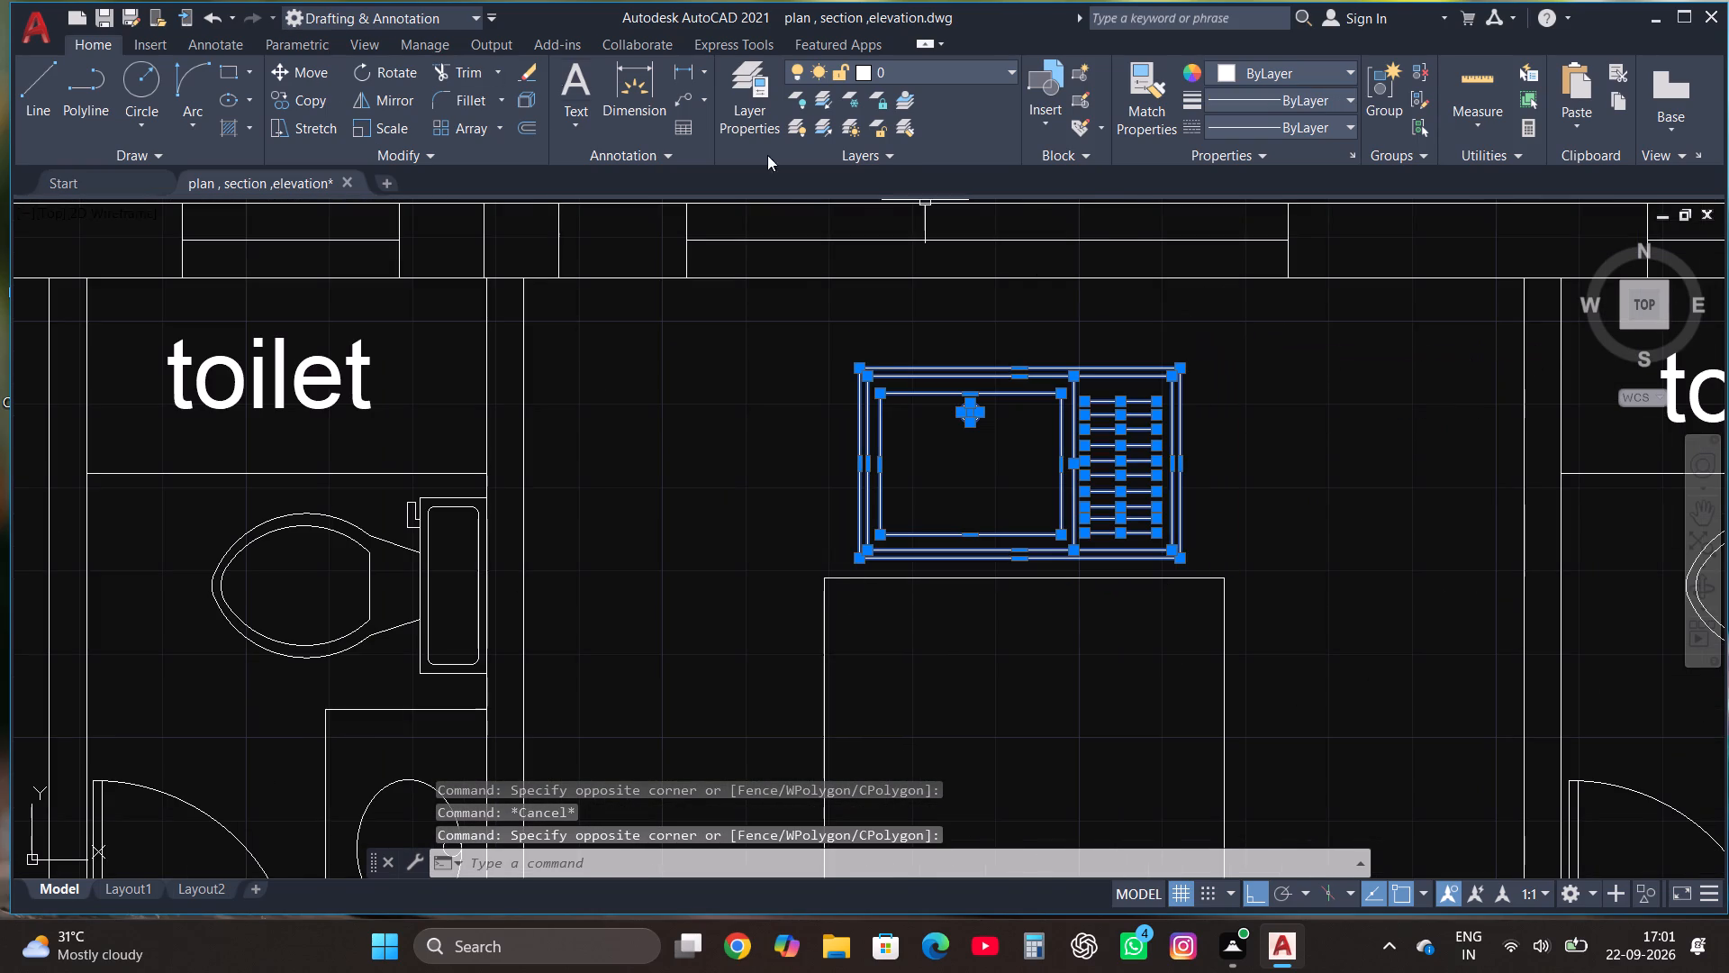
pyautogui.click(308, 98)
pyautogui.click(976, 441)
pyautogui.scroll(-4, 979, 415)
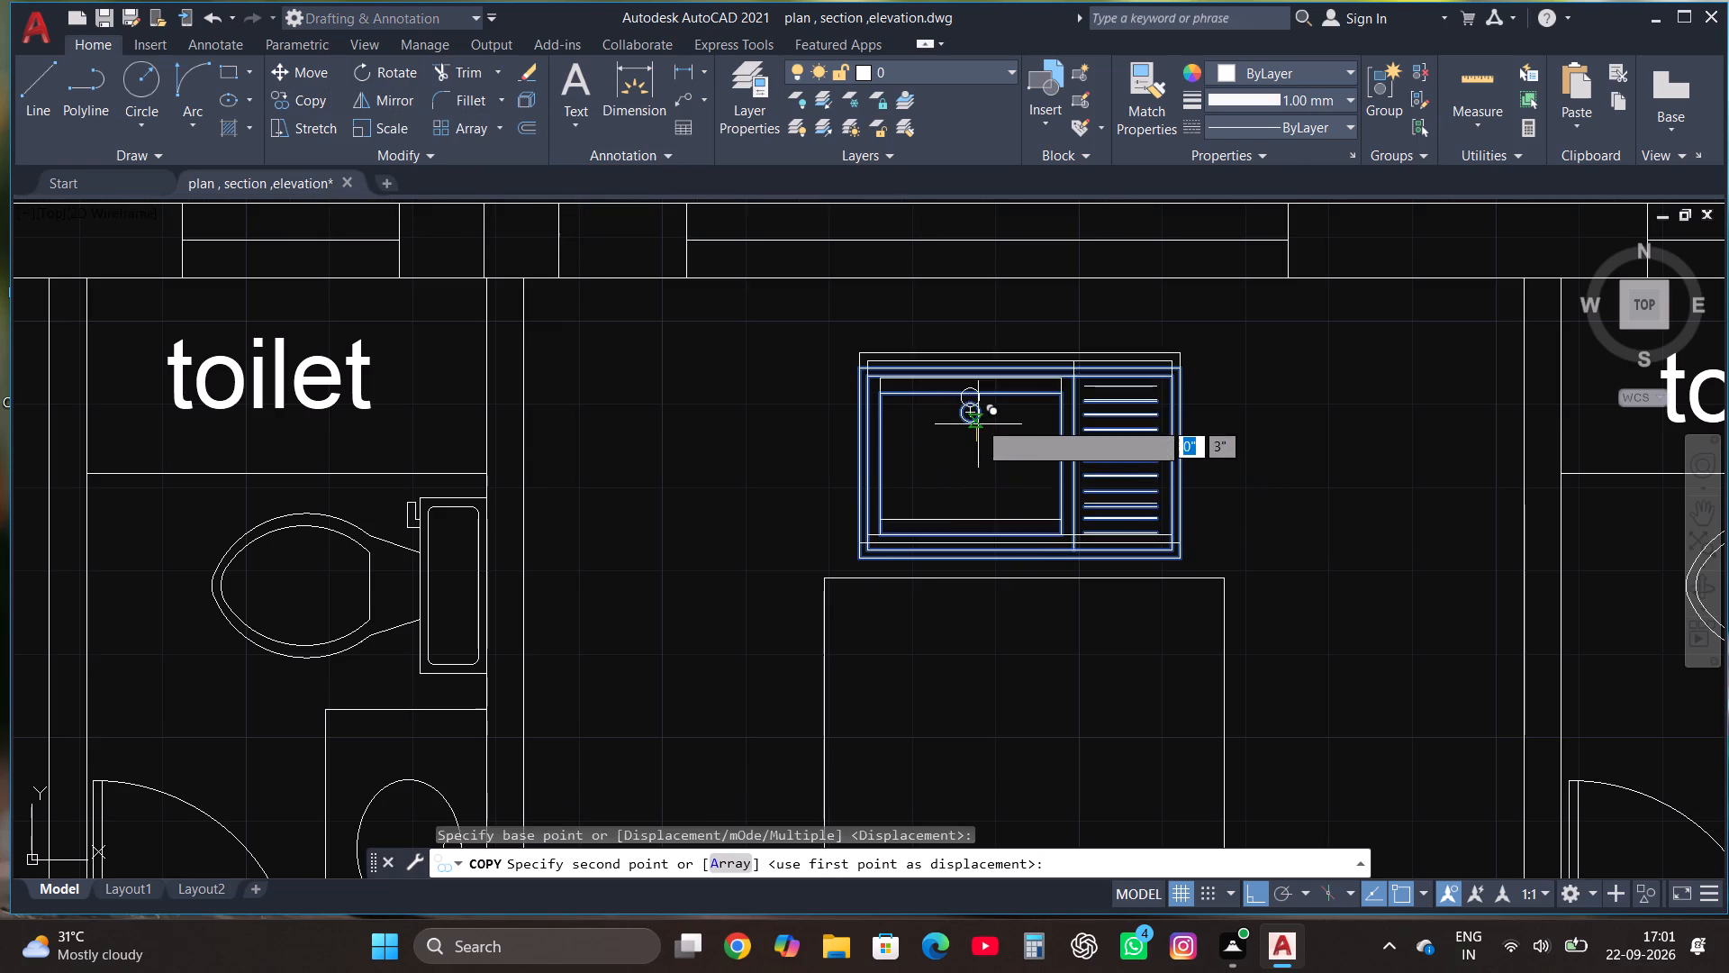
pyautogui.scroll(-1, 979, 418)
pyautogui.scroll(-1, 974, 501)
pyautogui.press('F8')
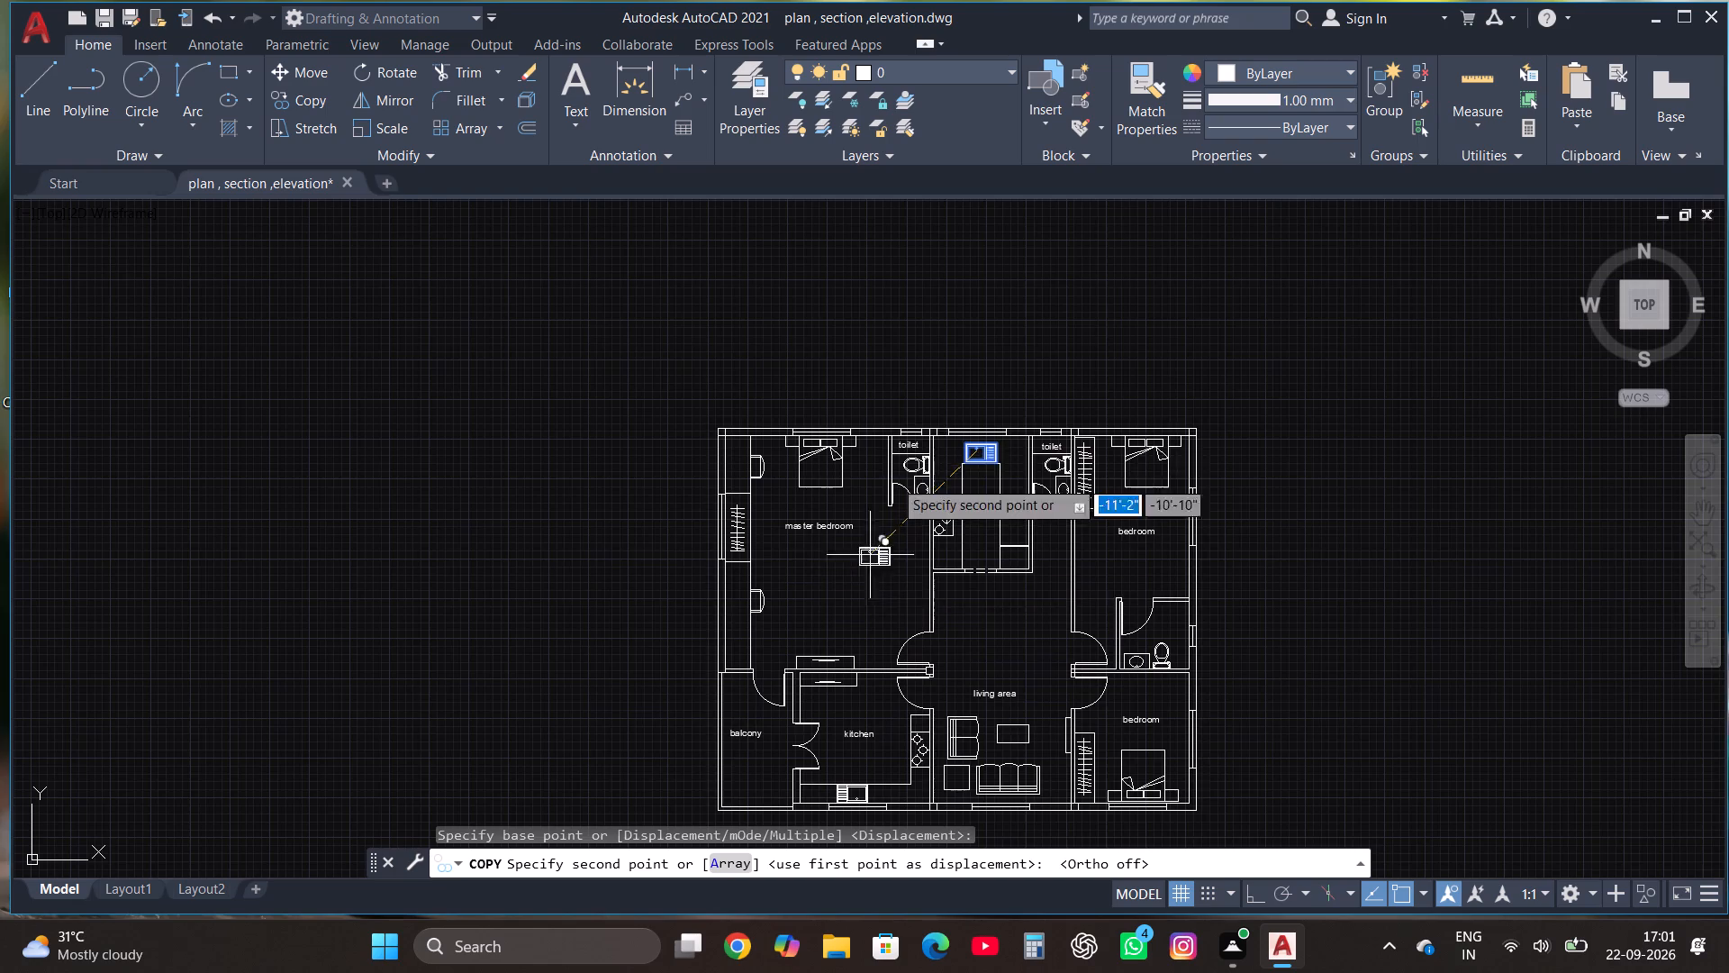
pyautogui.scroll(-3, 903, 450)
pyautogui.scroll(3, 874, 632)
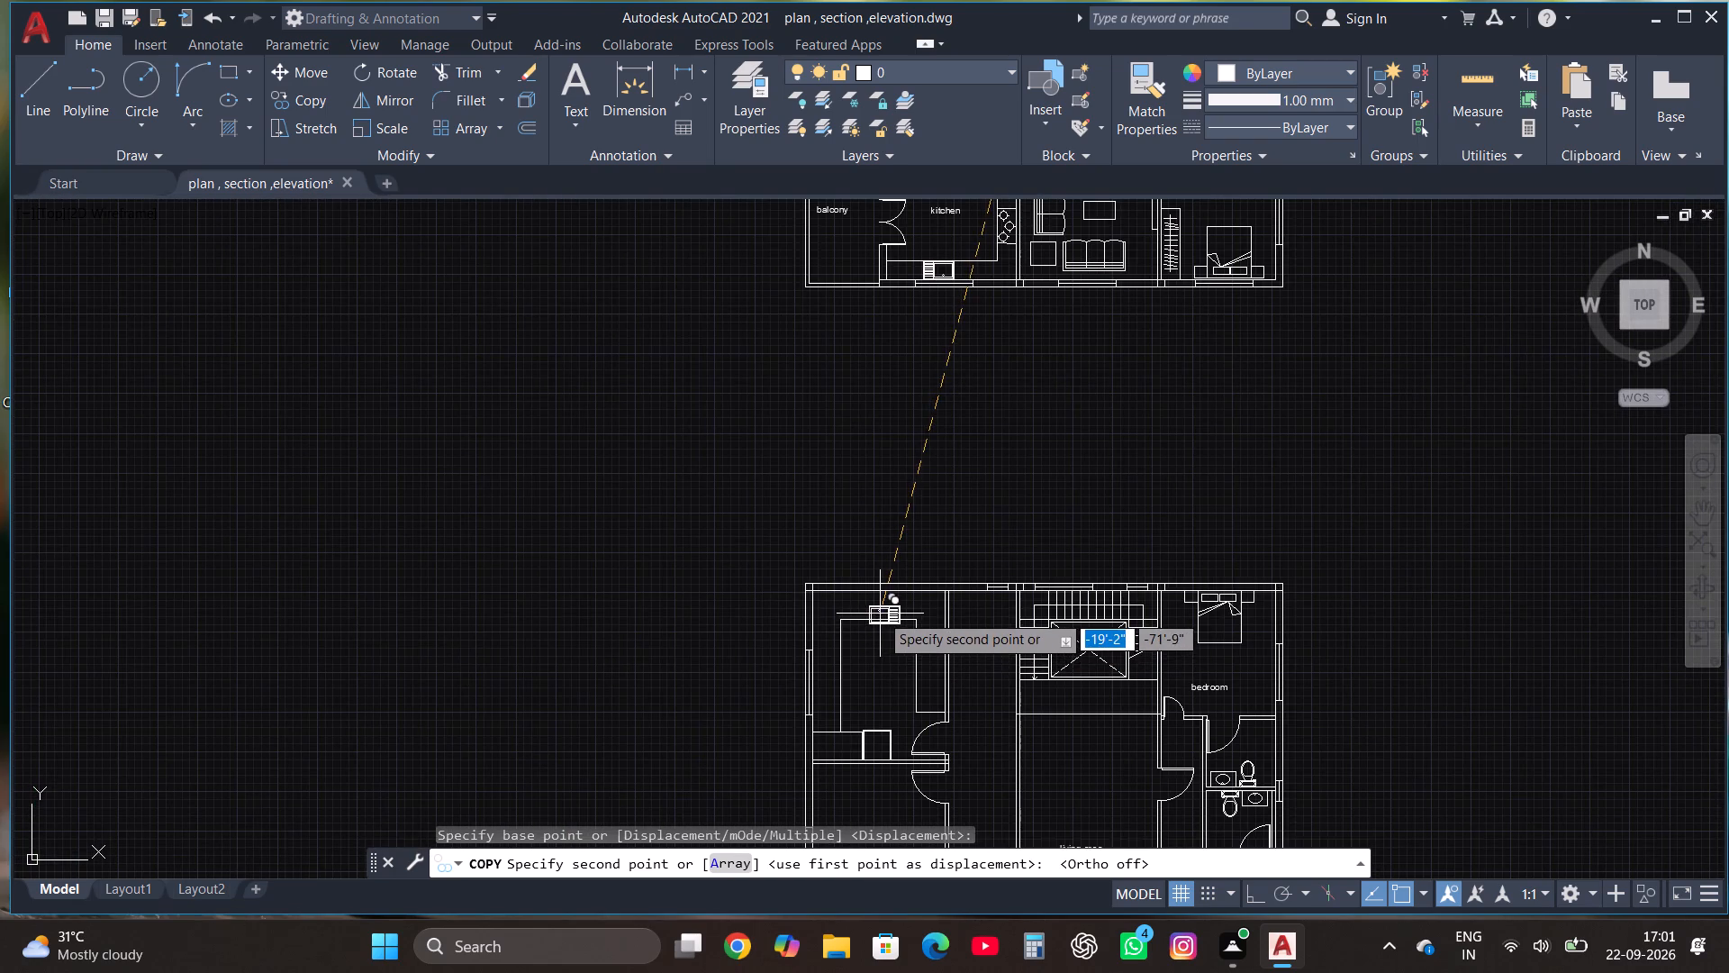
pyautogui.scroll(3, 880, 612)
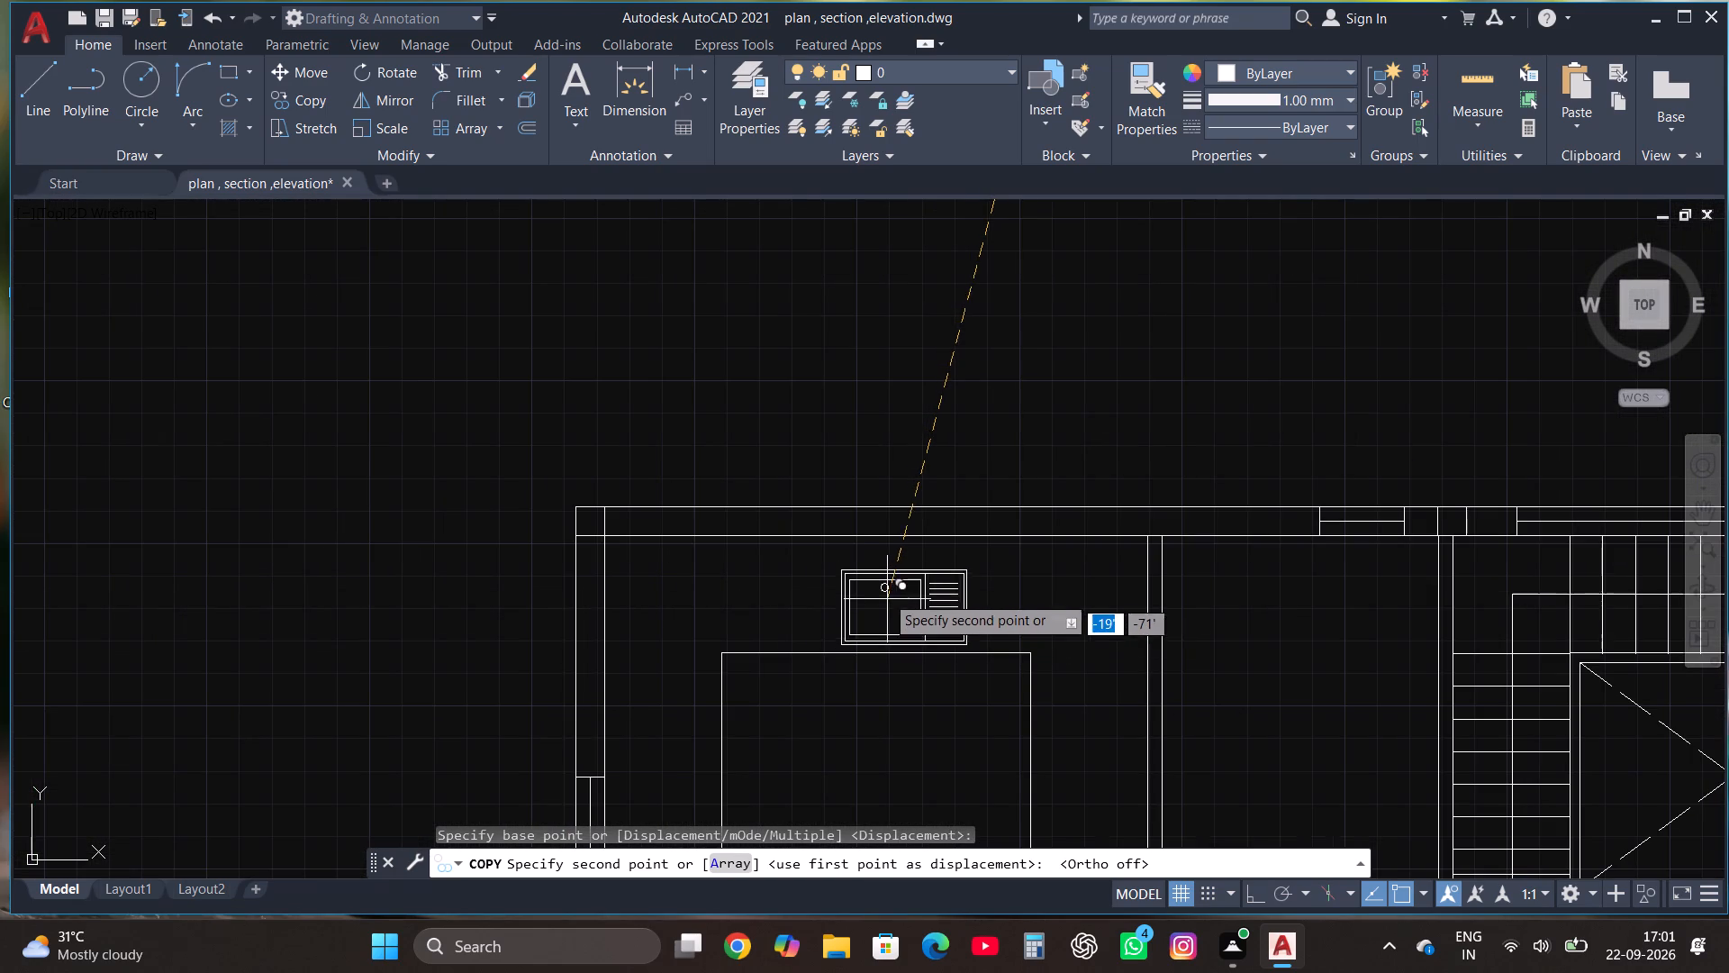
pyautogui.click(847, 590)
# Copy the three-burner stove from the upper plan's north kitchen onto the northwest kitchen's west counter.
pyautogui.scroll(-7, 902, 673)
pyautogui.scroll(4, 966, 532)
pyautogui.scroll(-3, 1012, 514)
pyautogui.scroll(3, 957, 580)
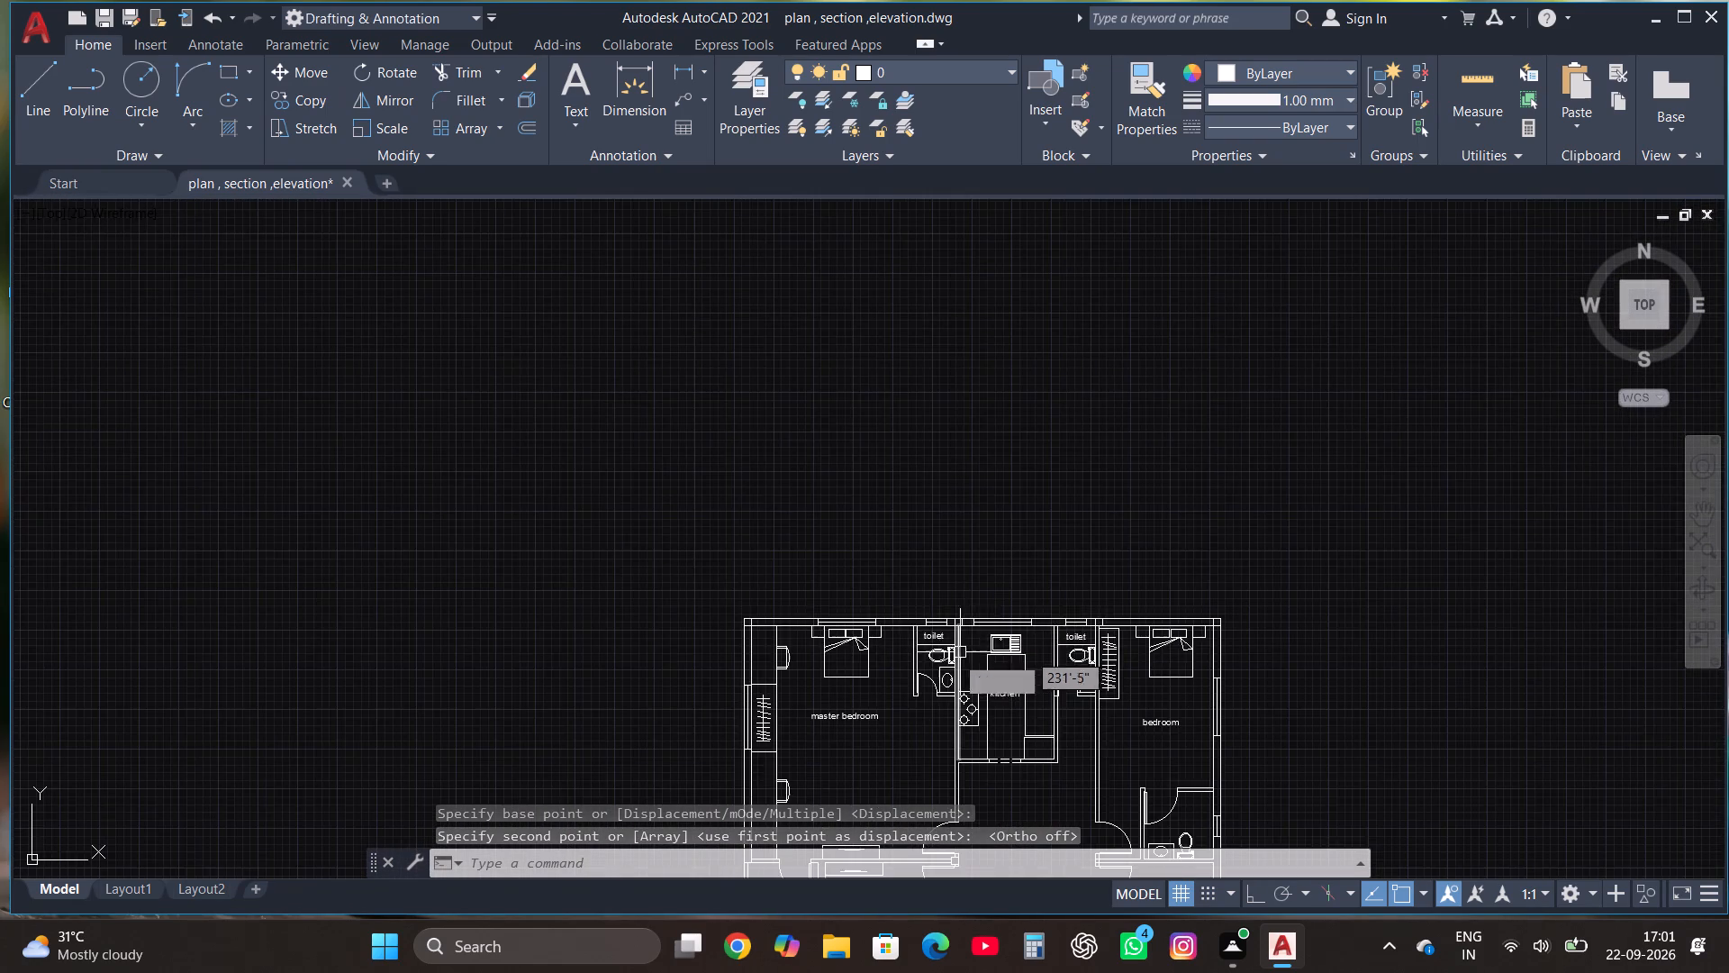
pyautogui.scroll(2, 949, 659)
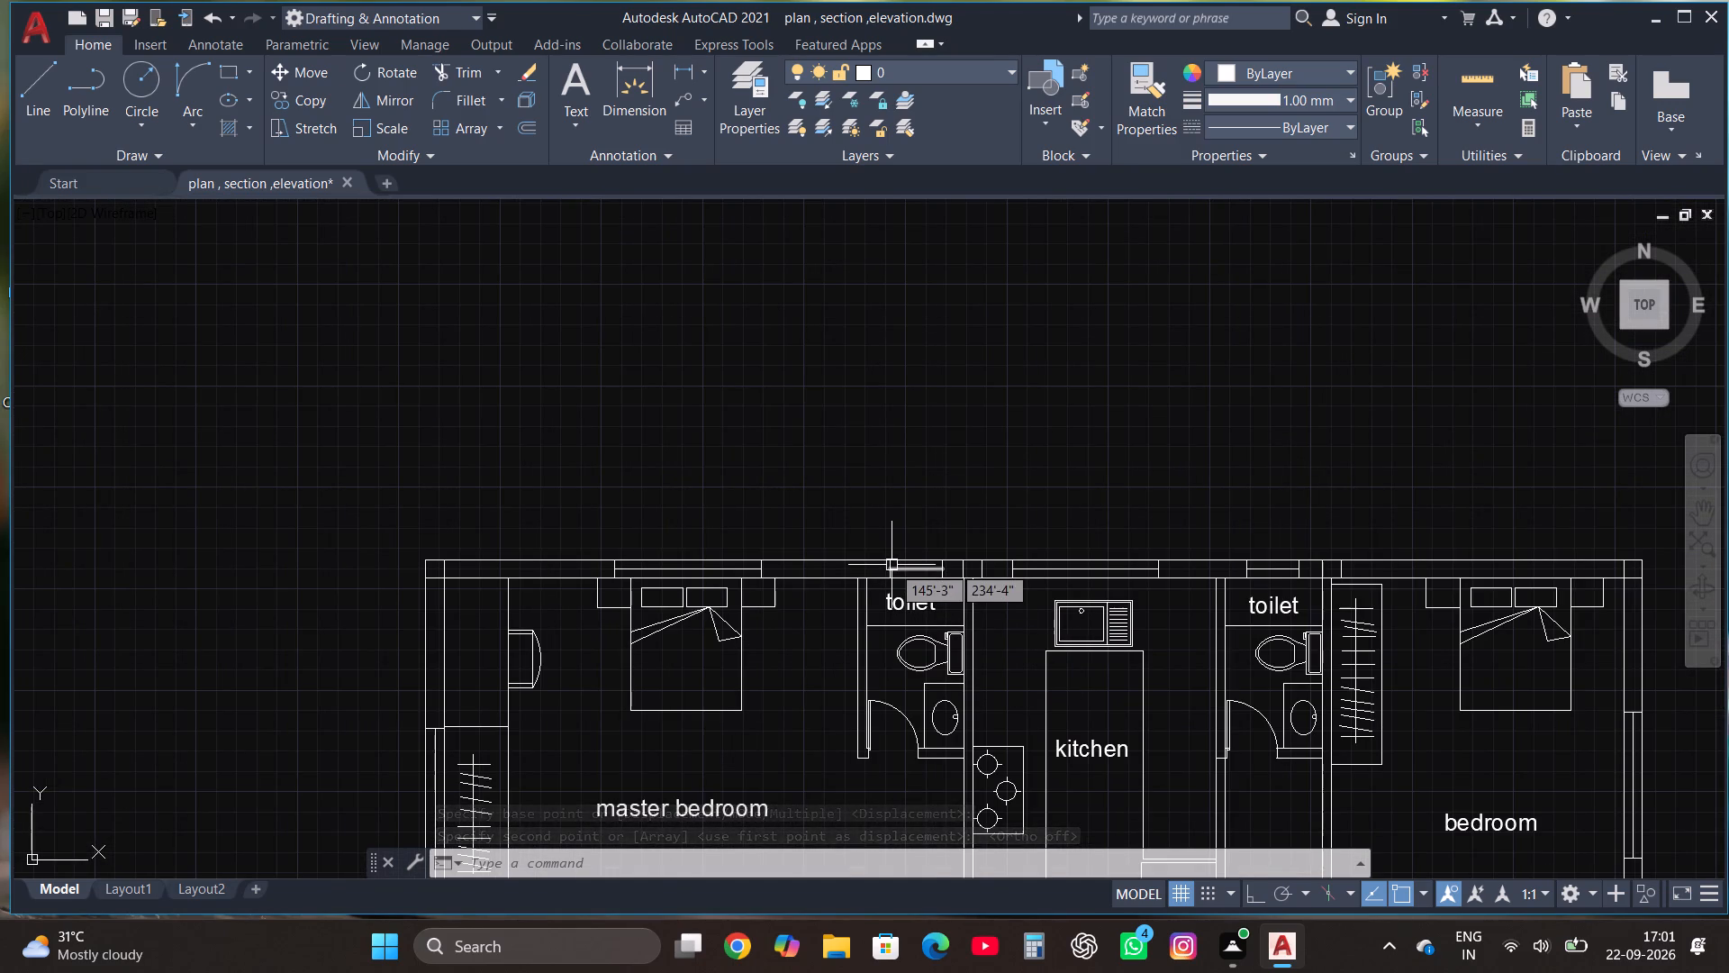
pyautogui.scroll(-1, 892, 565)
pyautogui.scroll(2, 916, 710)
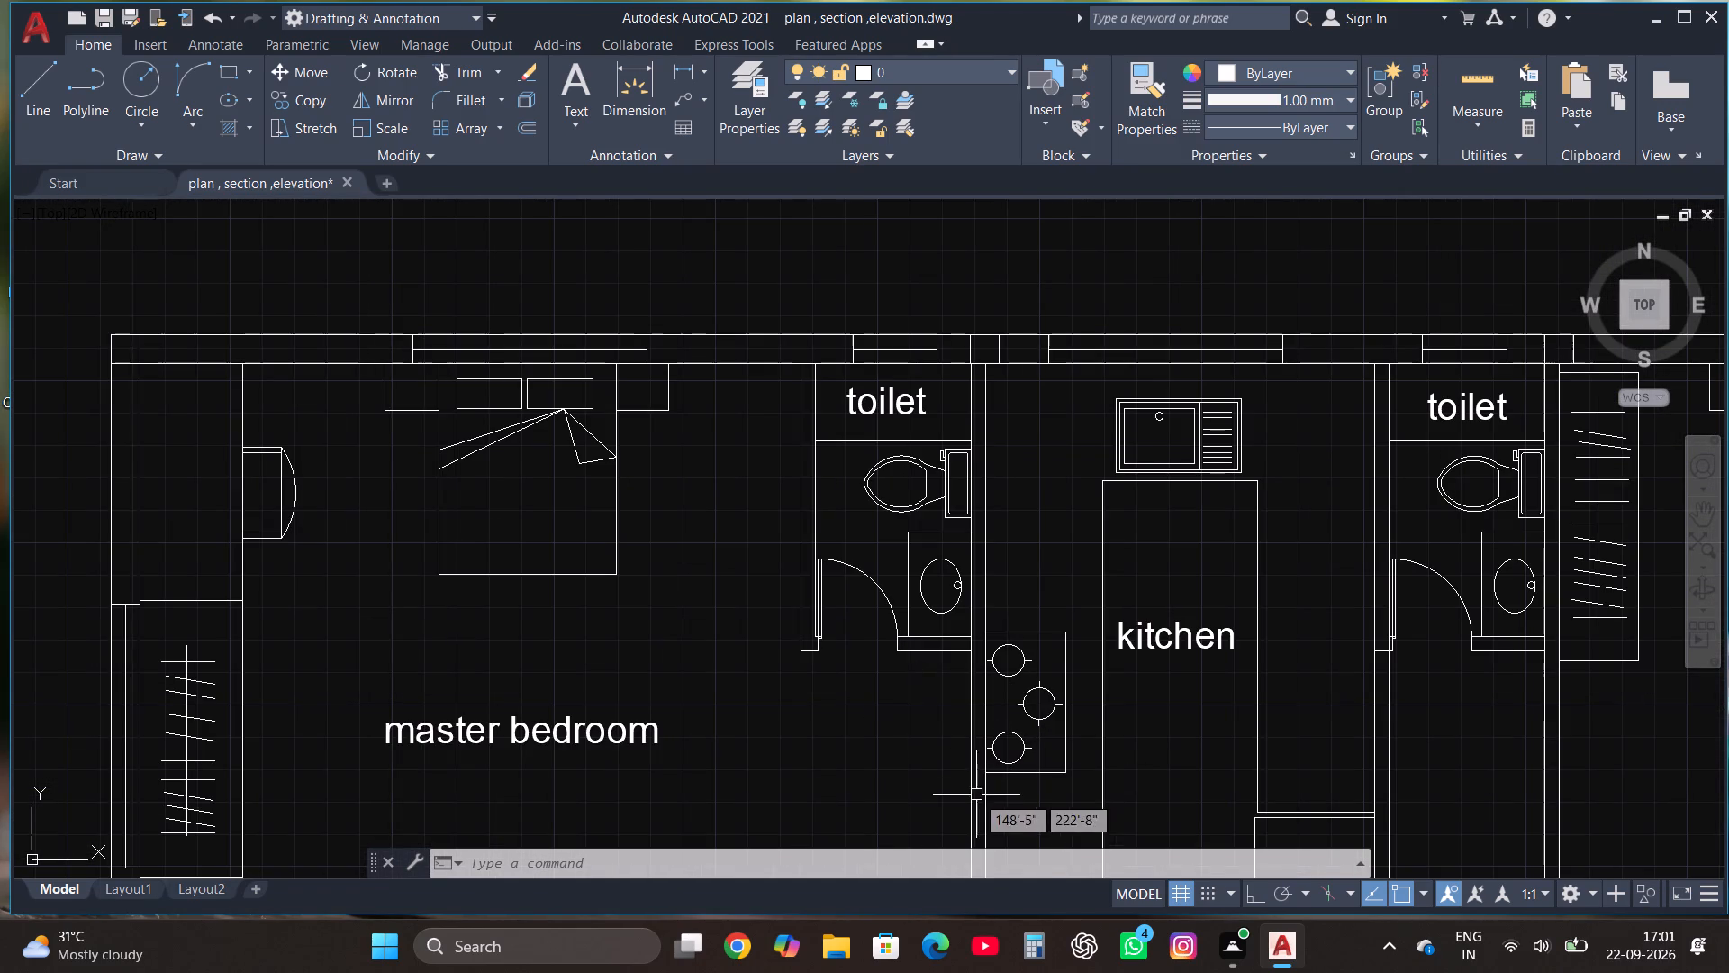
pyautogui.click(978, 794)
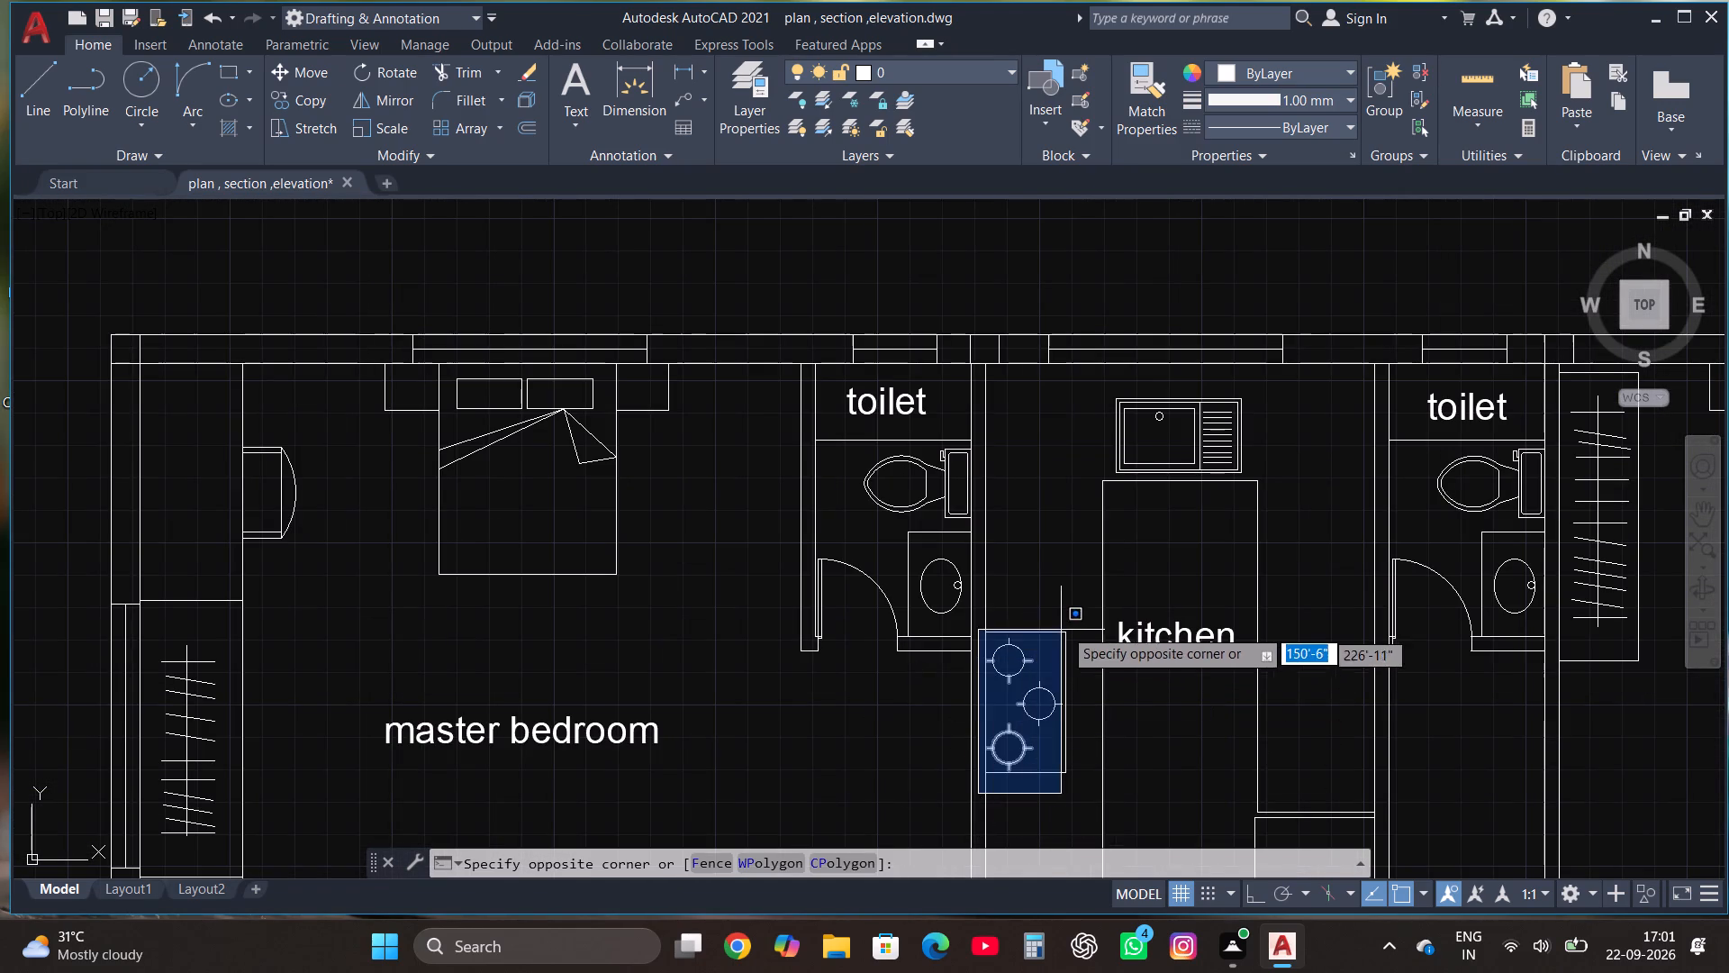
pyautogui.click(1075, 608)
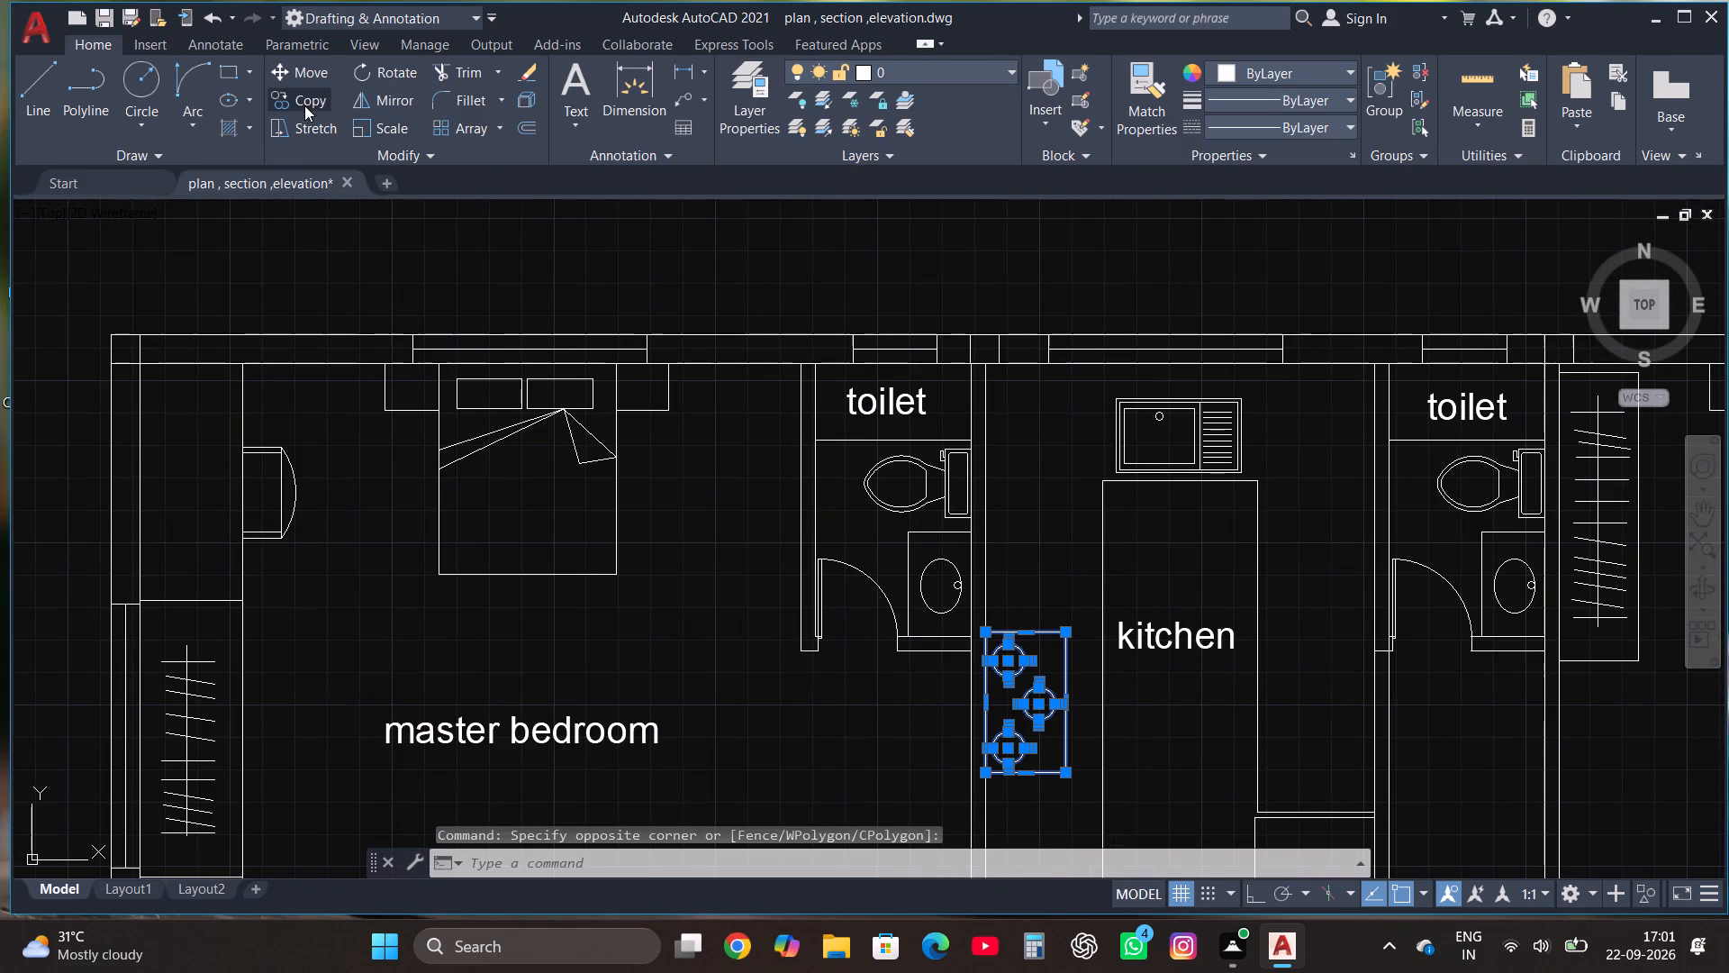
pyautogui.click(304, 105)
pyautogui.click(1023, 675)
pyautogui.scroll(-5, 962, 406)
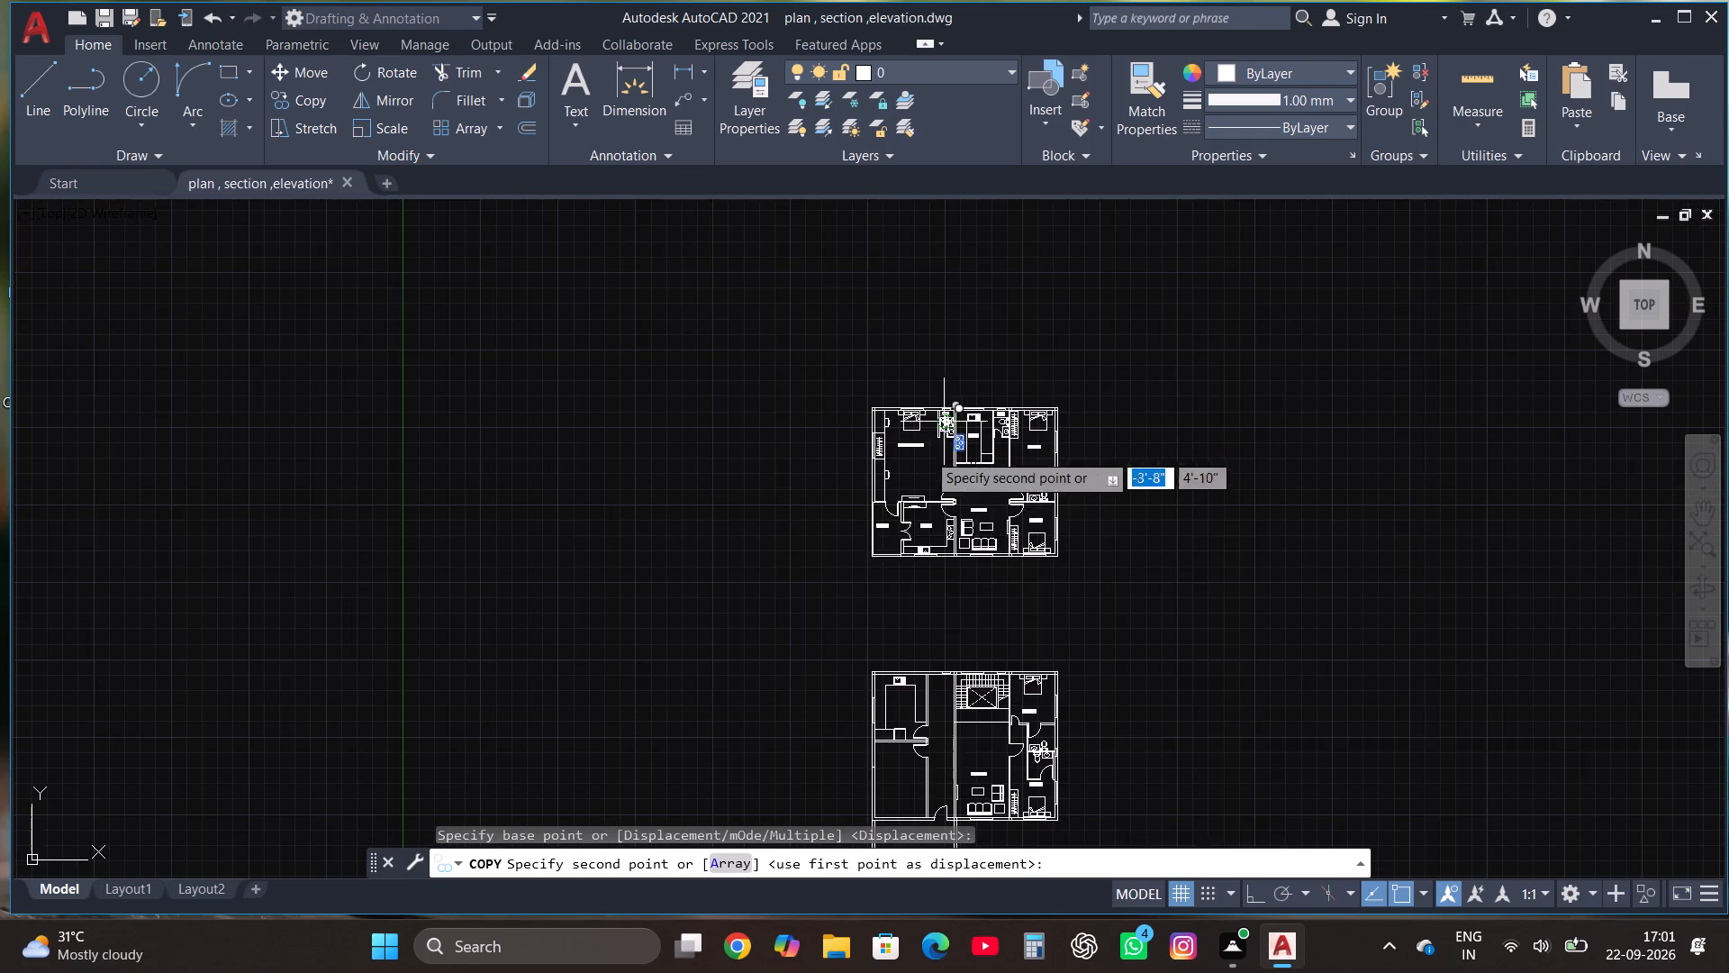
pyautogui.scroll(3, 892, 714)
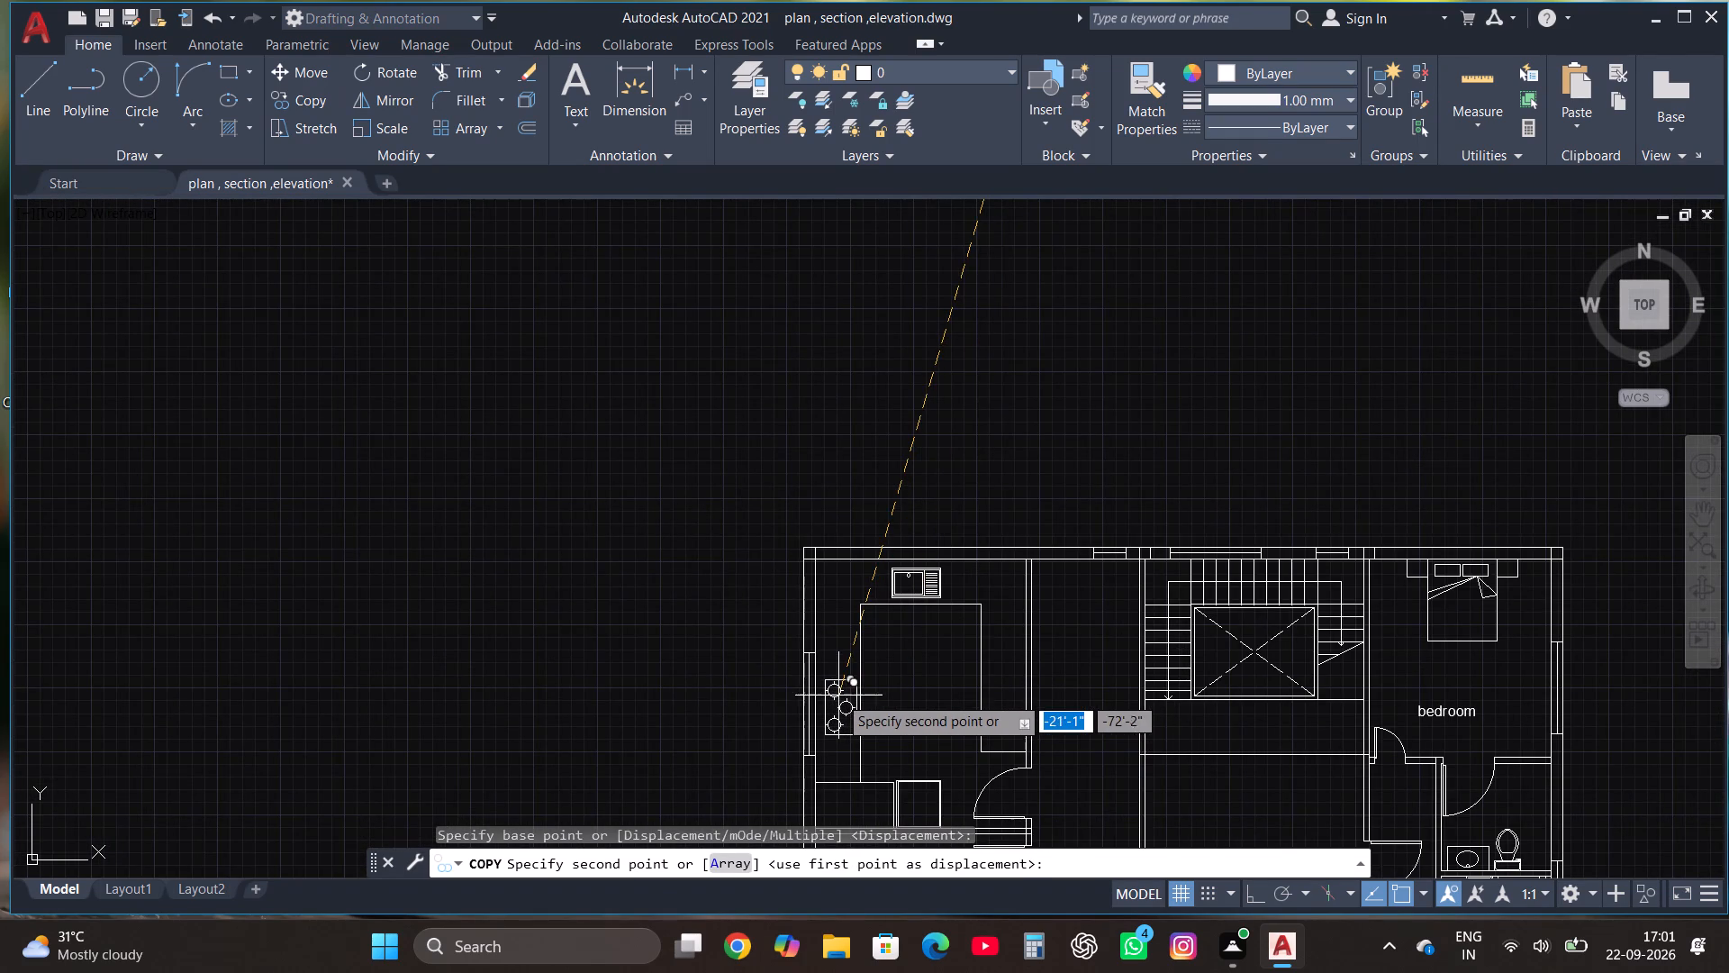
pyautogui.click(838, 694)
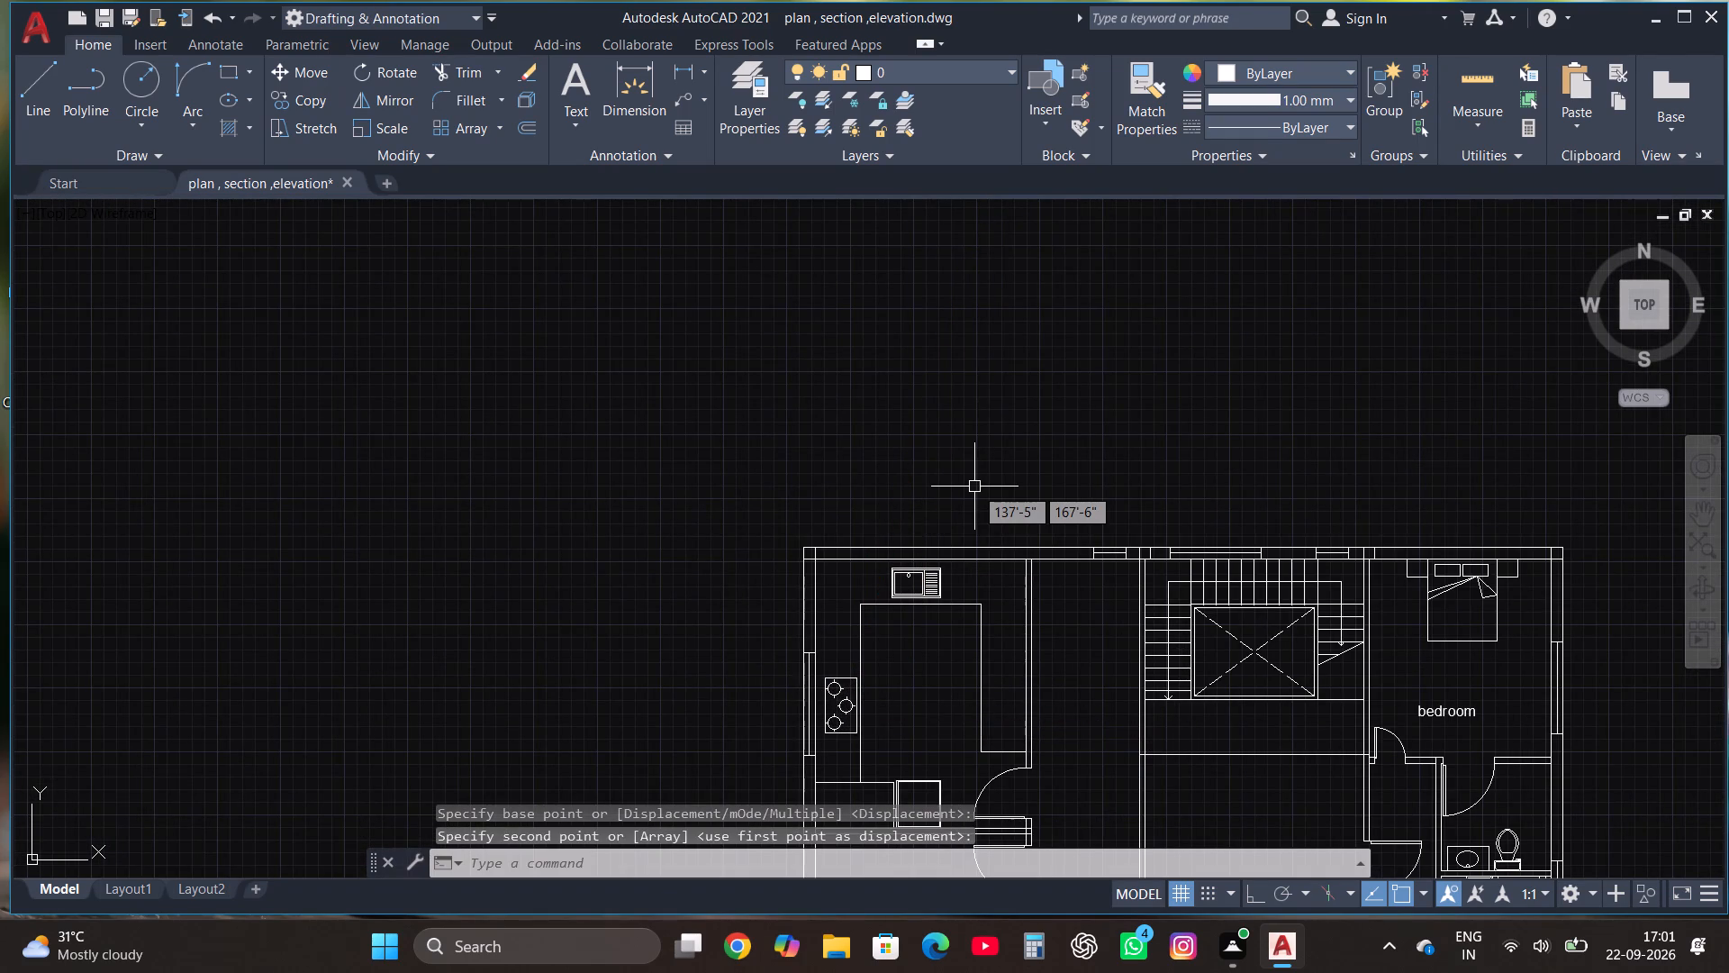
# Draw a table rectangle about 2'-10" by 6'-7" in the space between the northwest kitchen and the staircase.
pyautogui.scroll(-2, 898, 482)
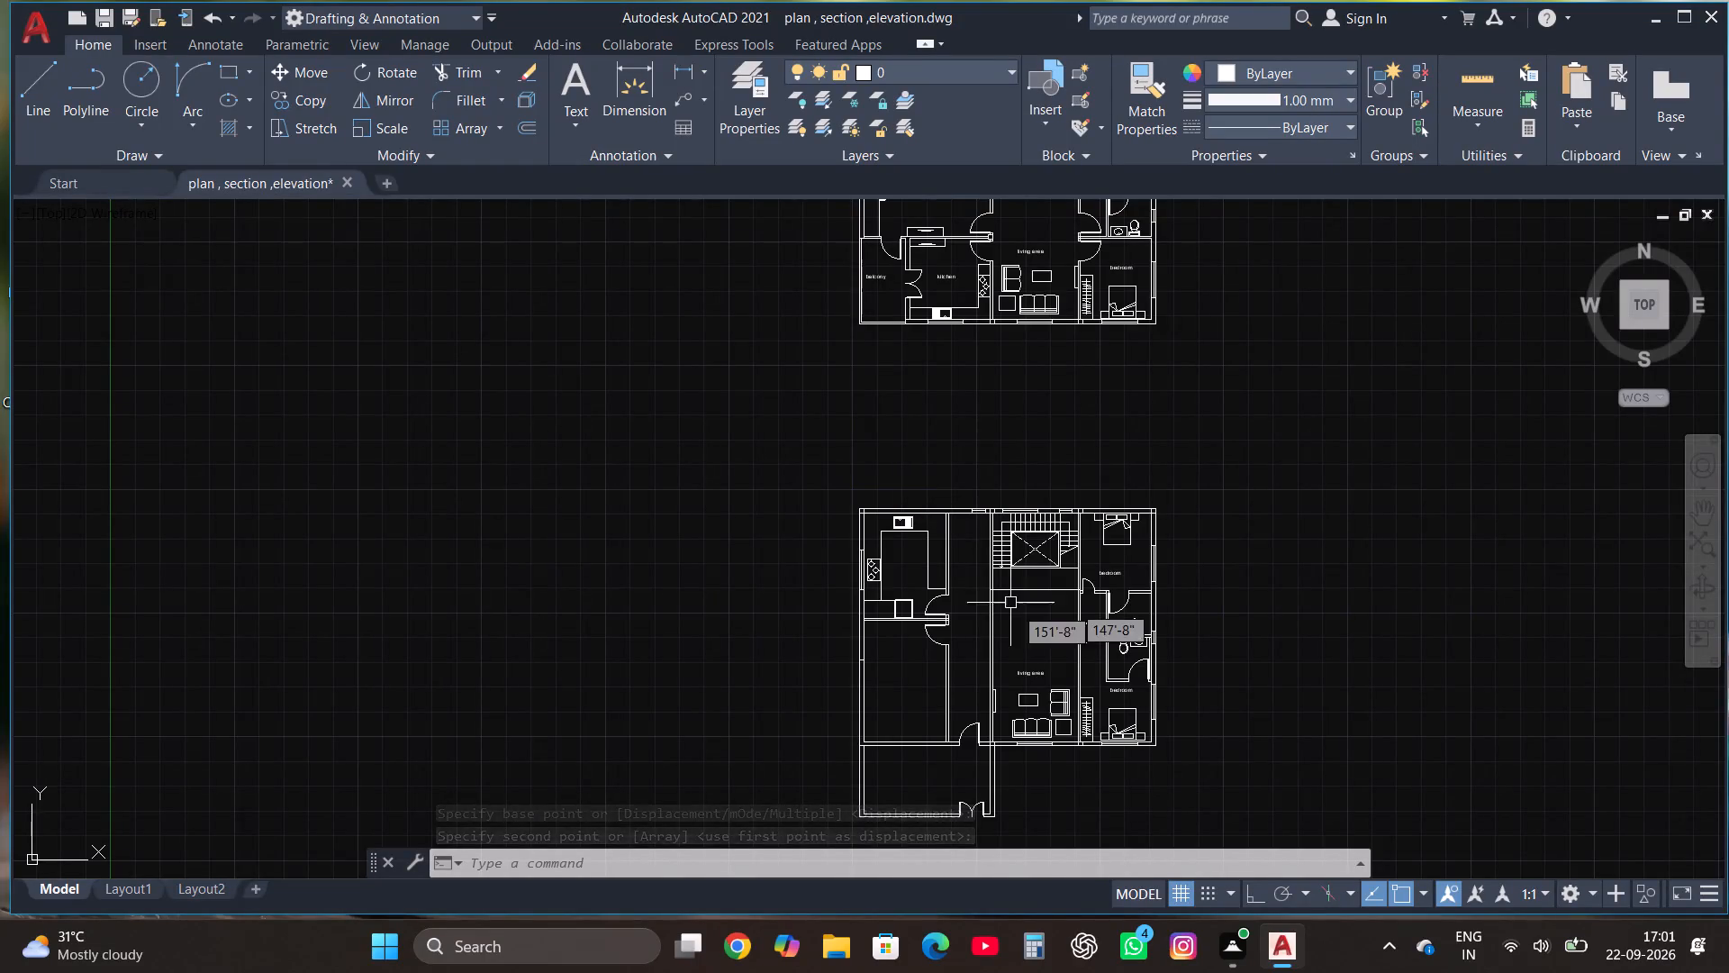
pyautogui.scroll(2, 1013, 539)
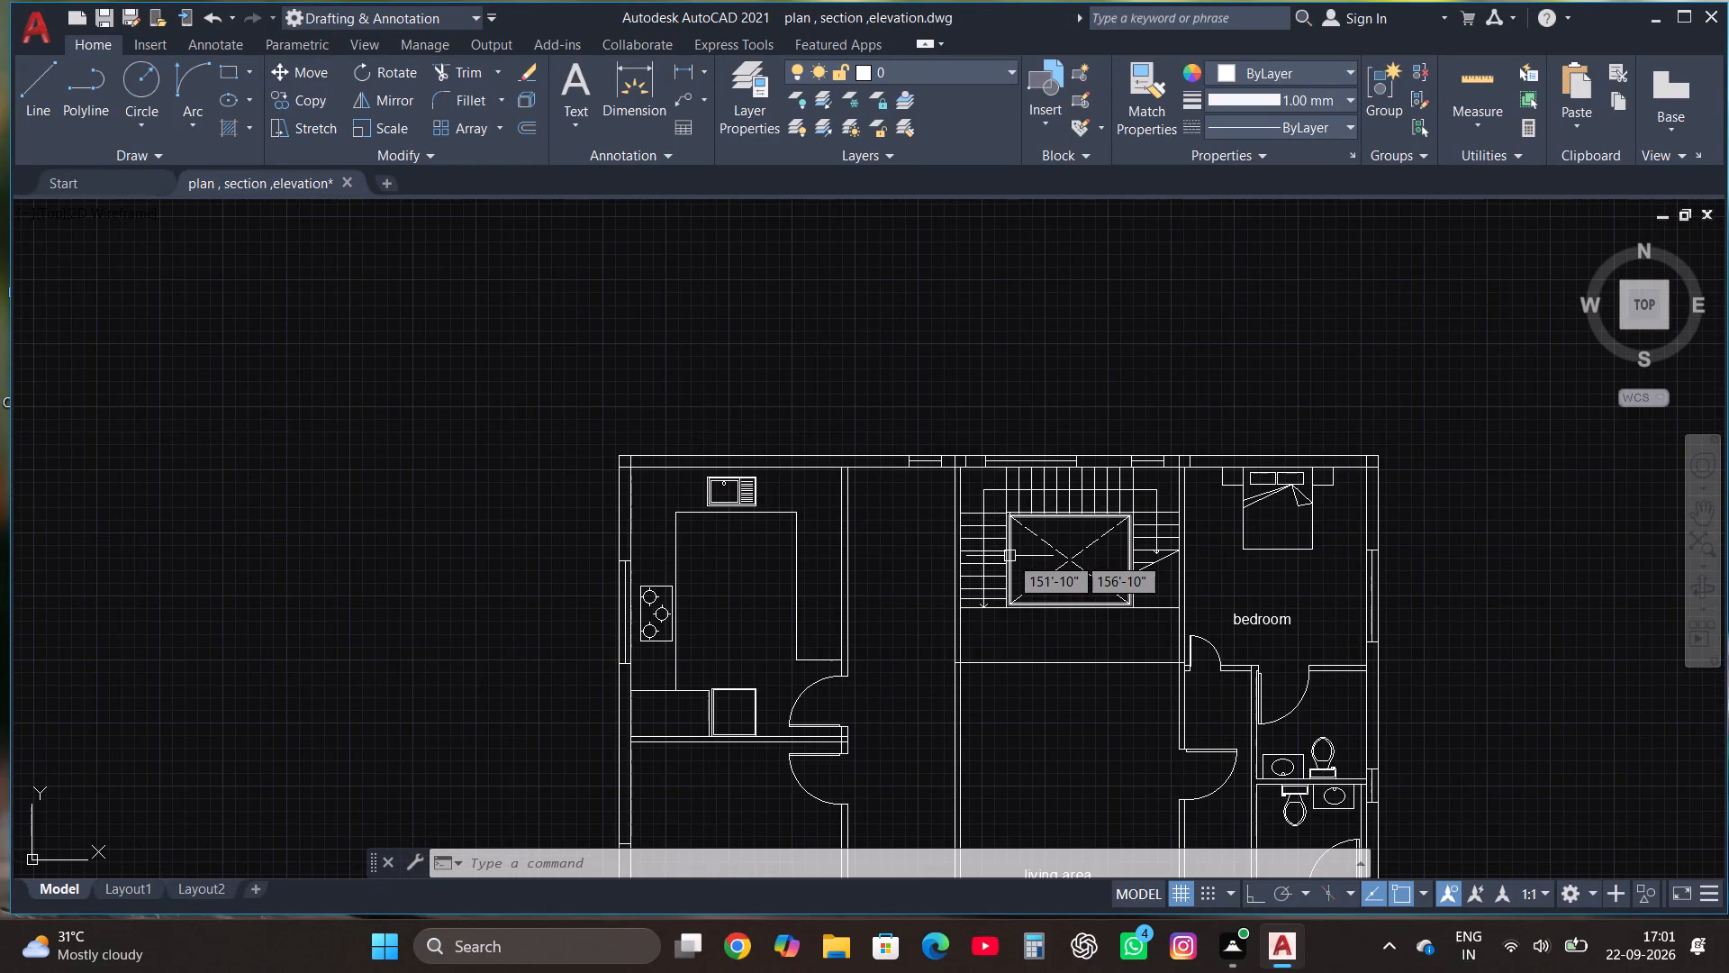
pyautogui.scroll(1, 1009, 556)
pyautogui.click(220, 76)
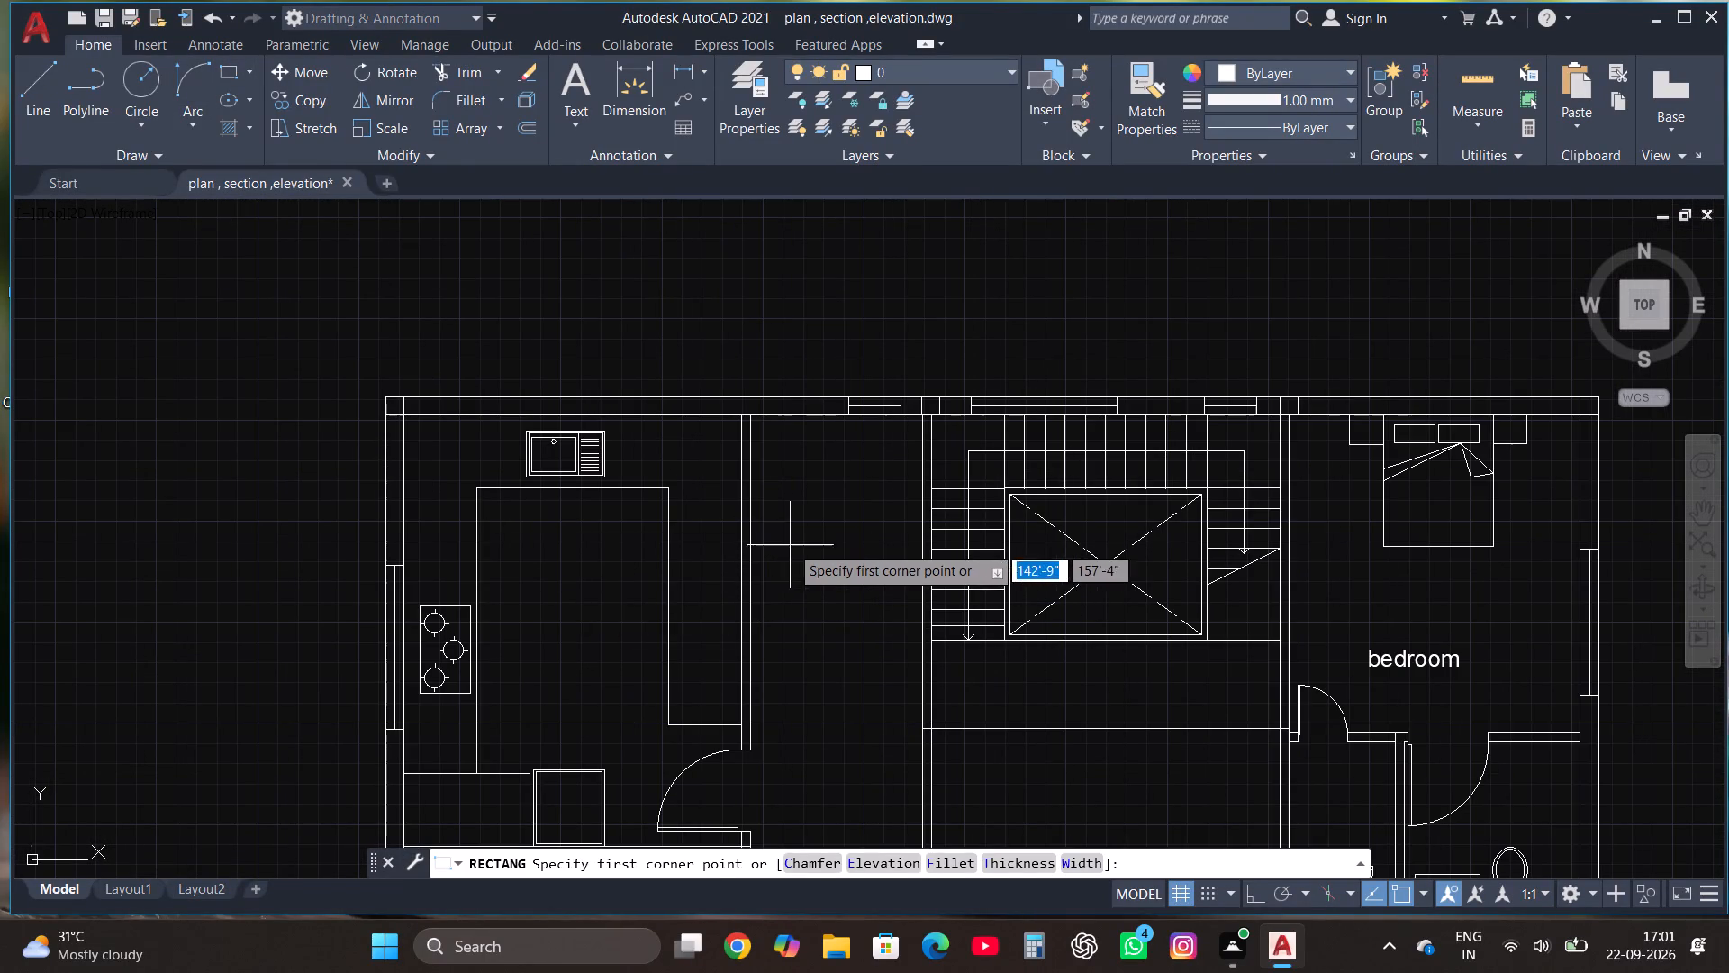
pyautogui.click(794, 508)
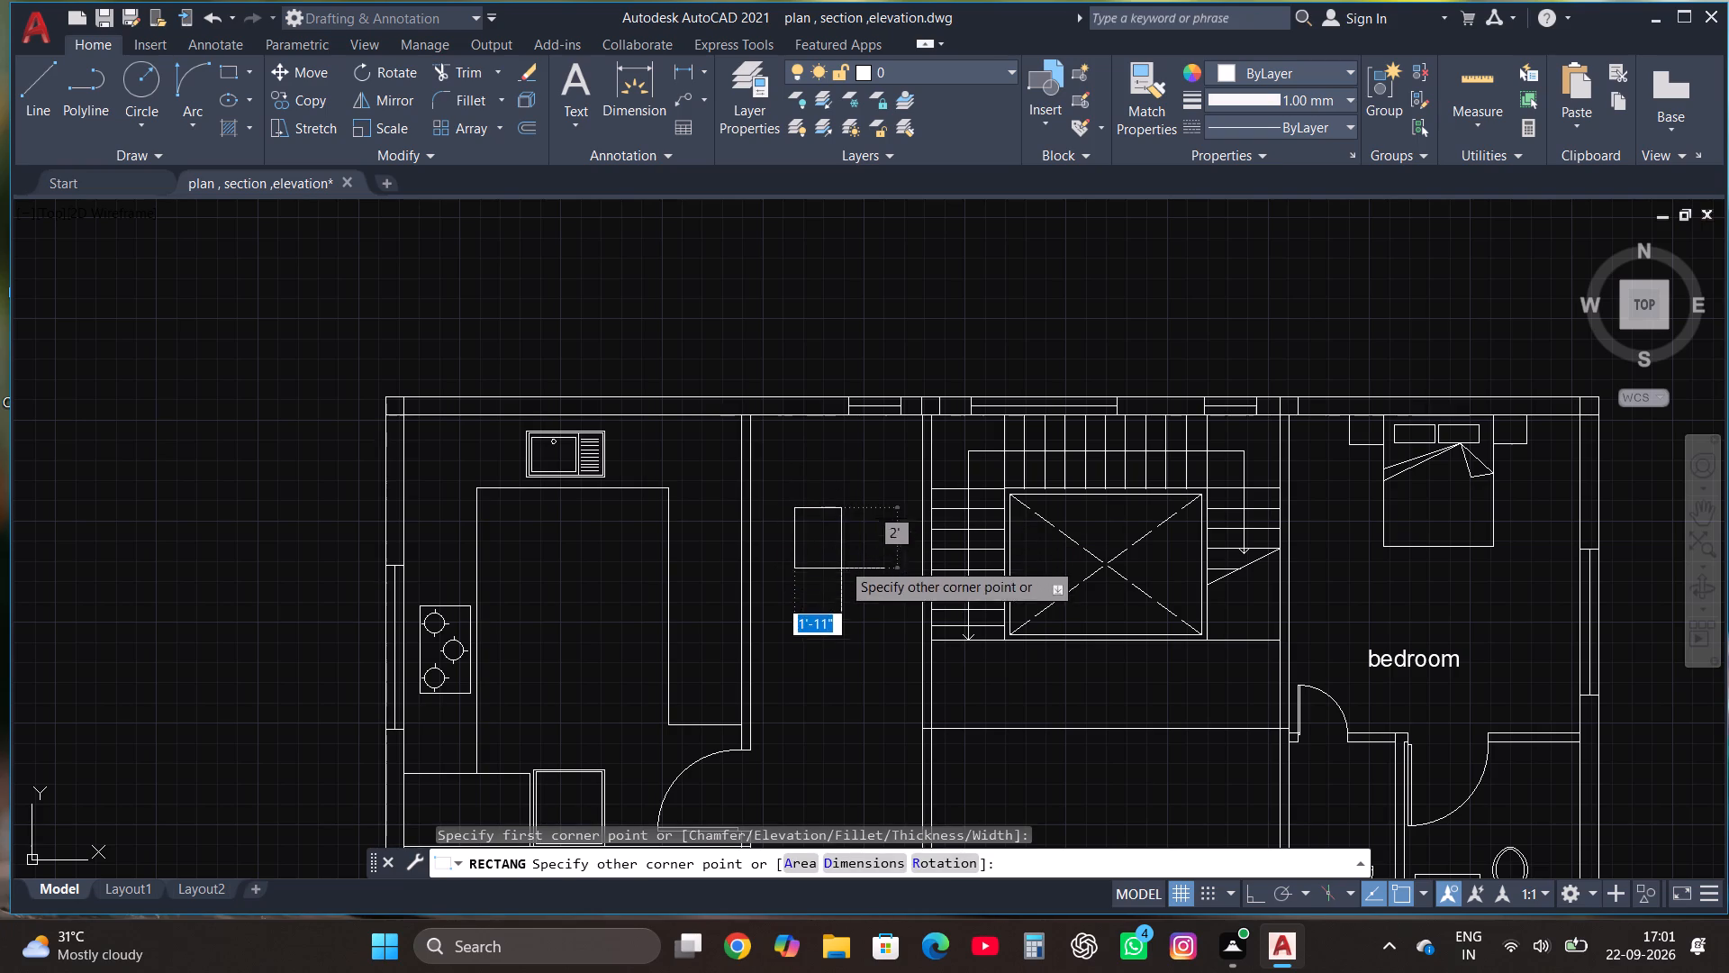
pyautogui.click(858, 668)
# Copy the northern chair from the upper plan's master bedroom twice onto the new table's east edge, one above the other, using Multiple.
pyautogui.scroll(-2, 855, 690)
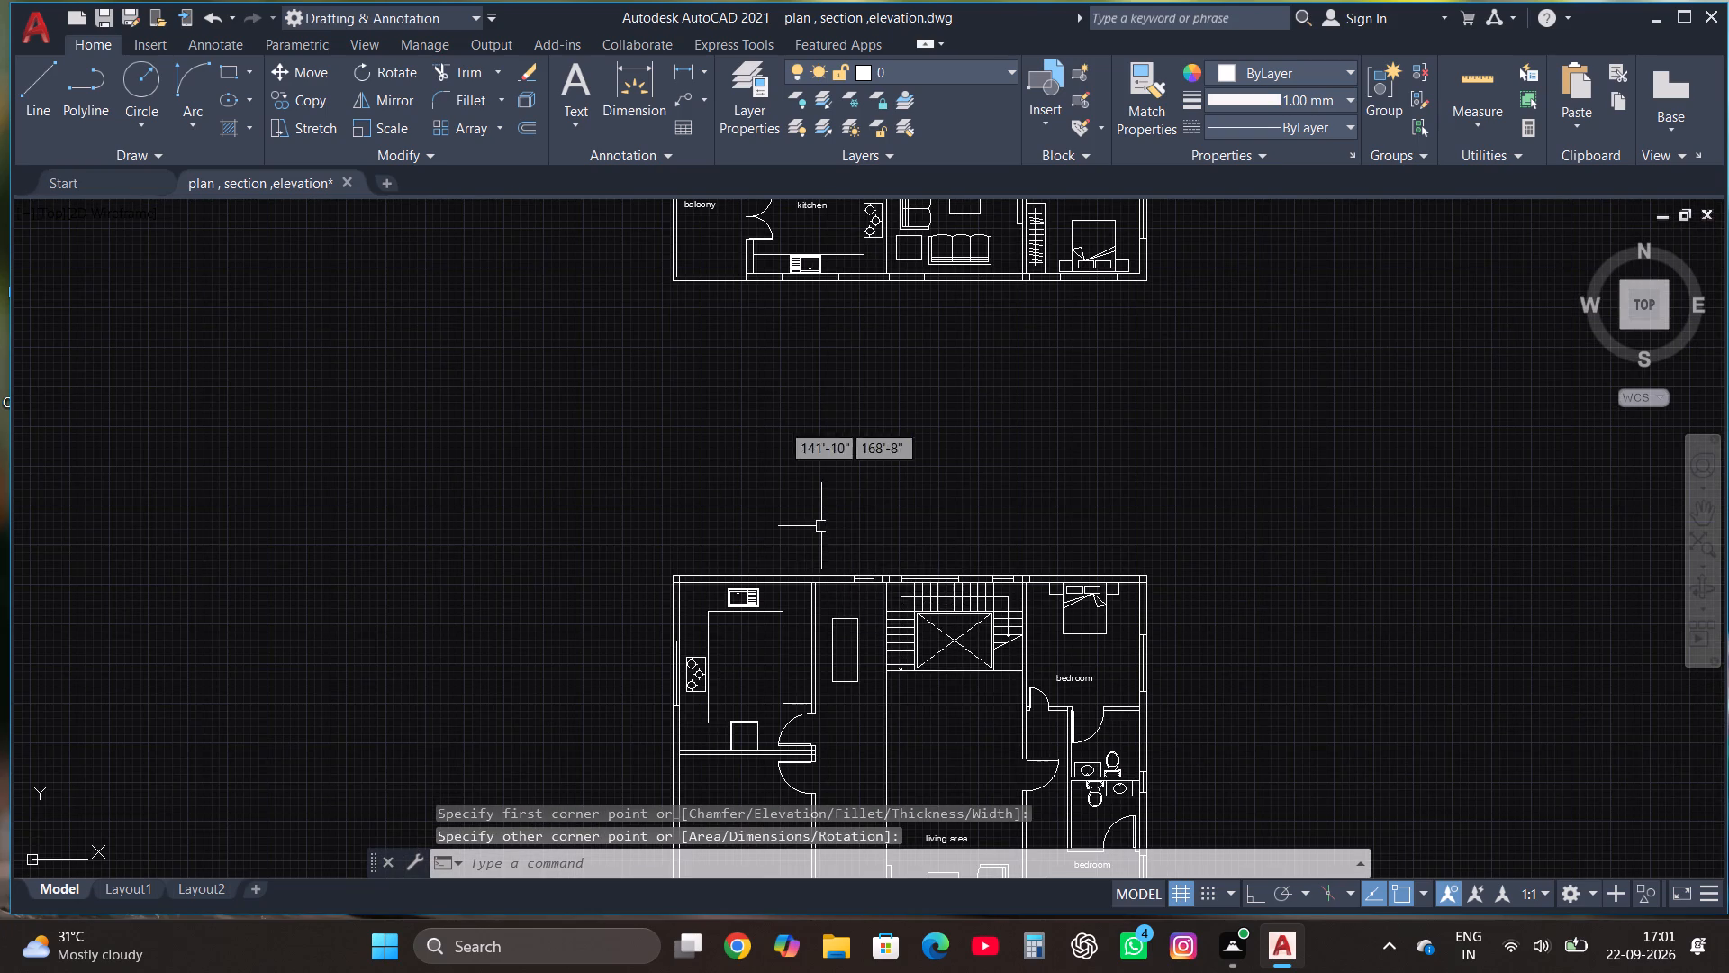
pyautogui.scroll(-2, 794, 597)
pyautogui.scroll(4, 752, 332)
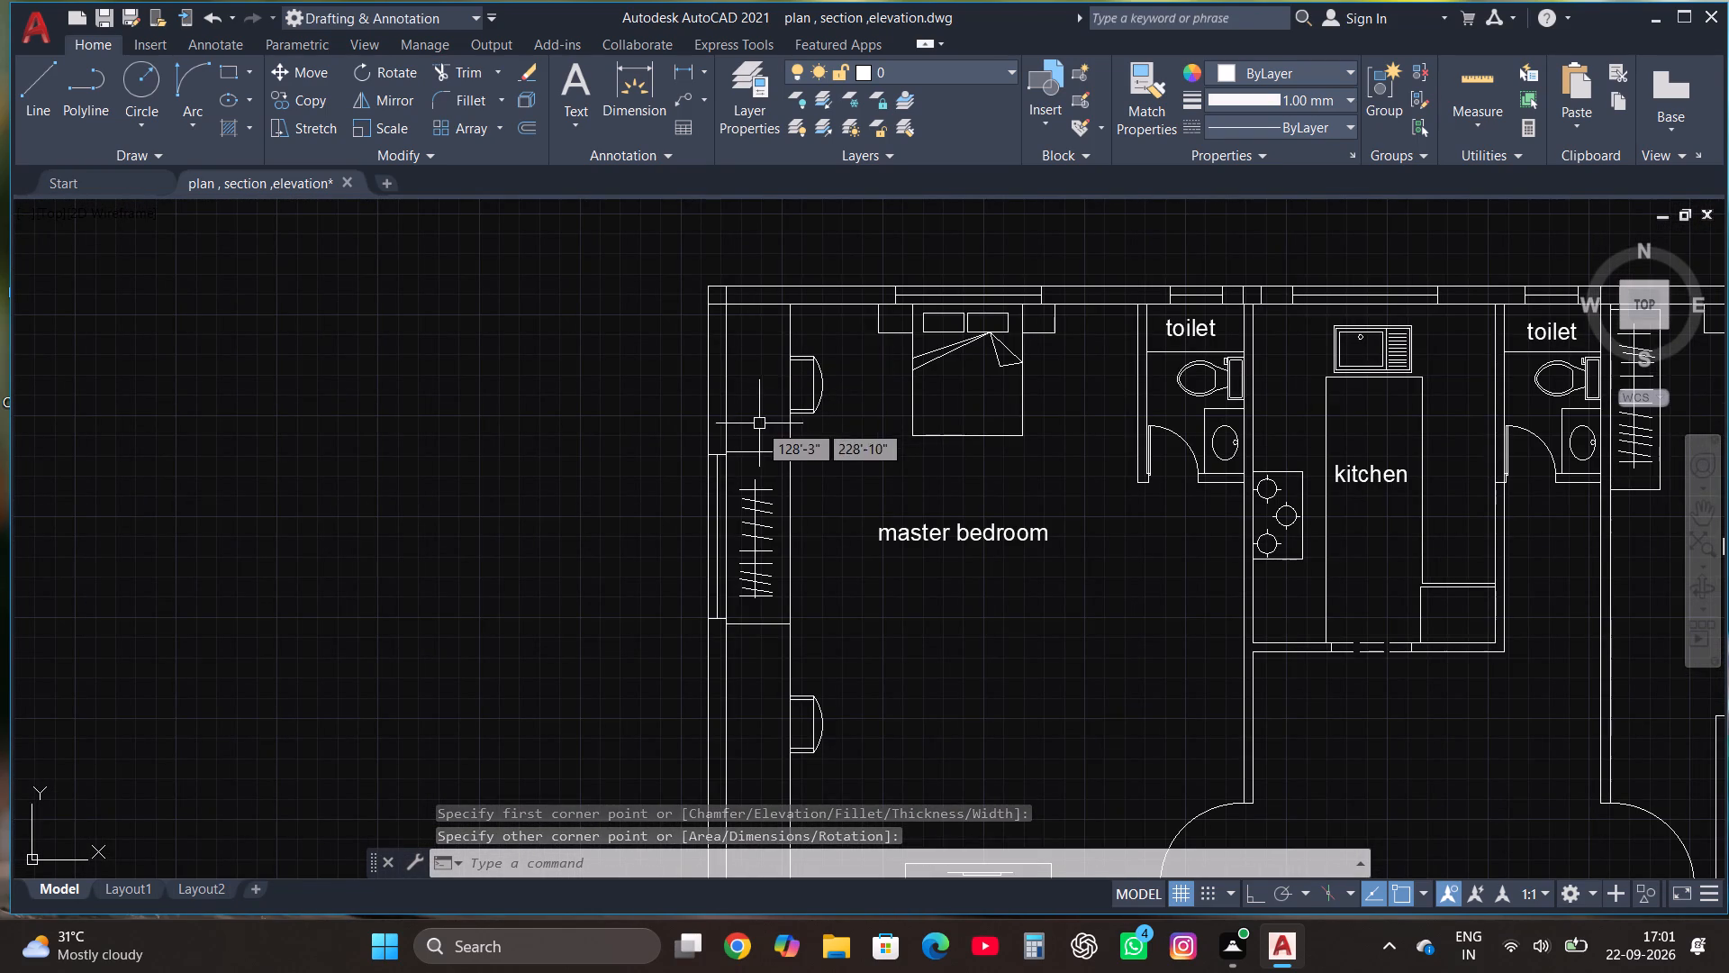
pyautogui.click(765, 432)
pyautogui.click(846, 334)
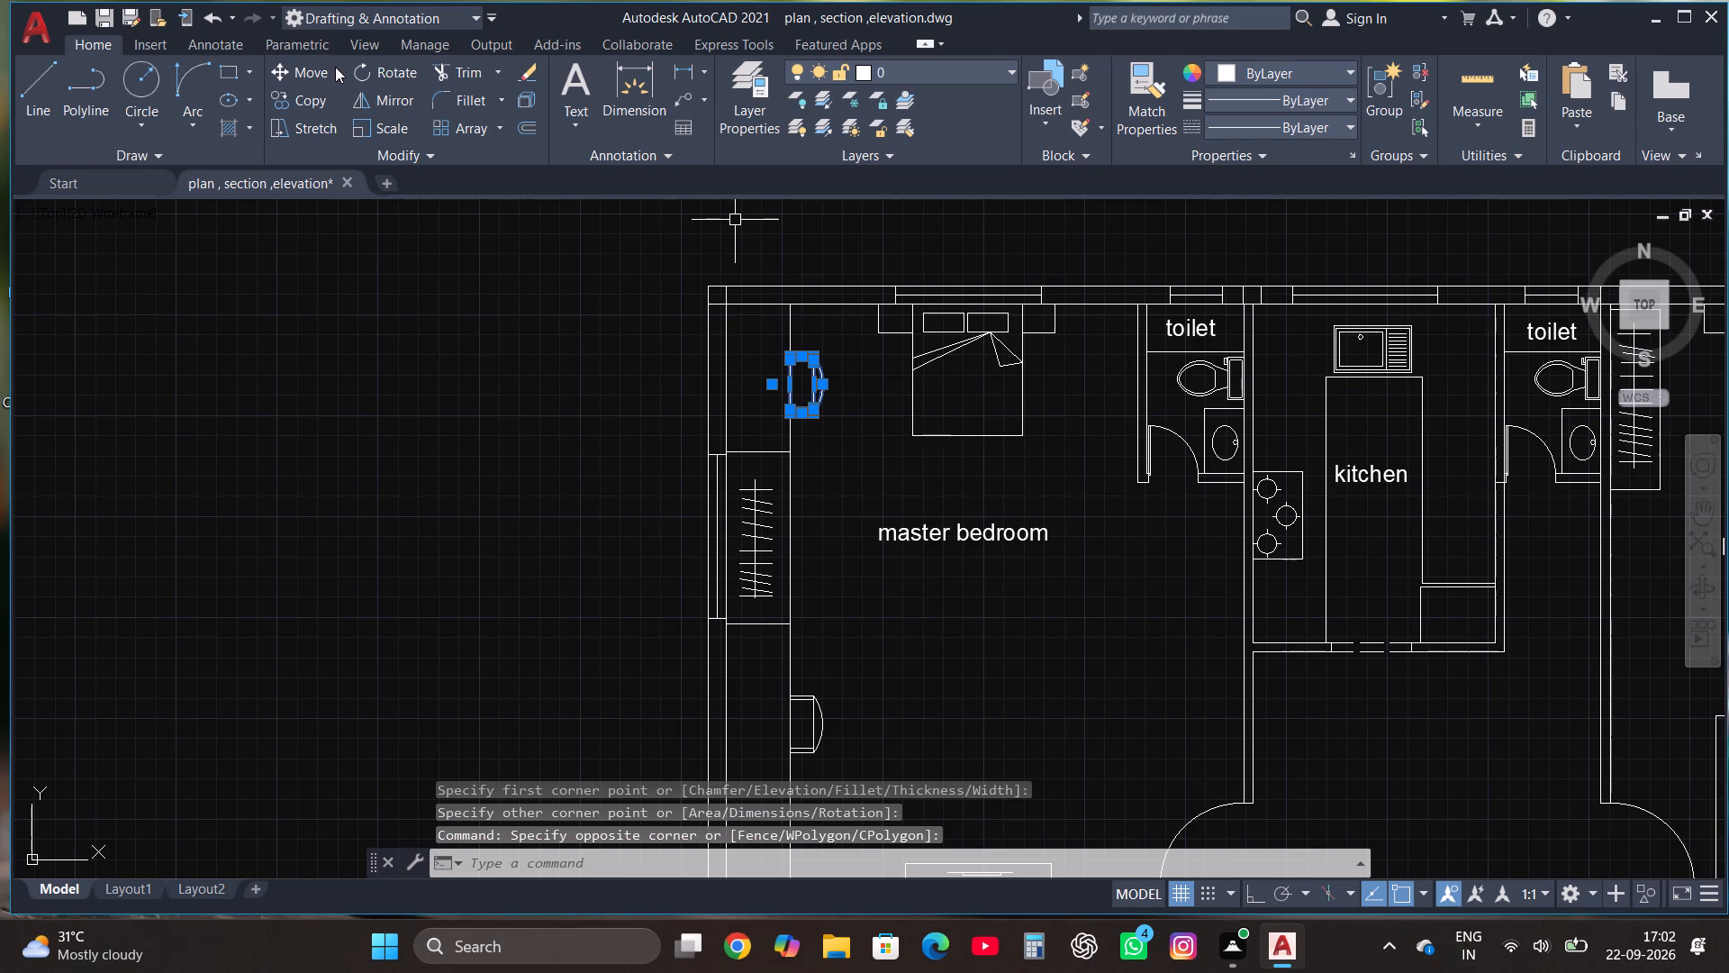
pyautogui.click(317, 104)
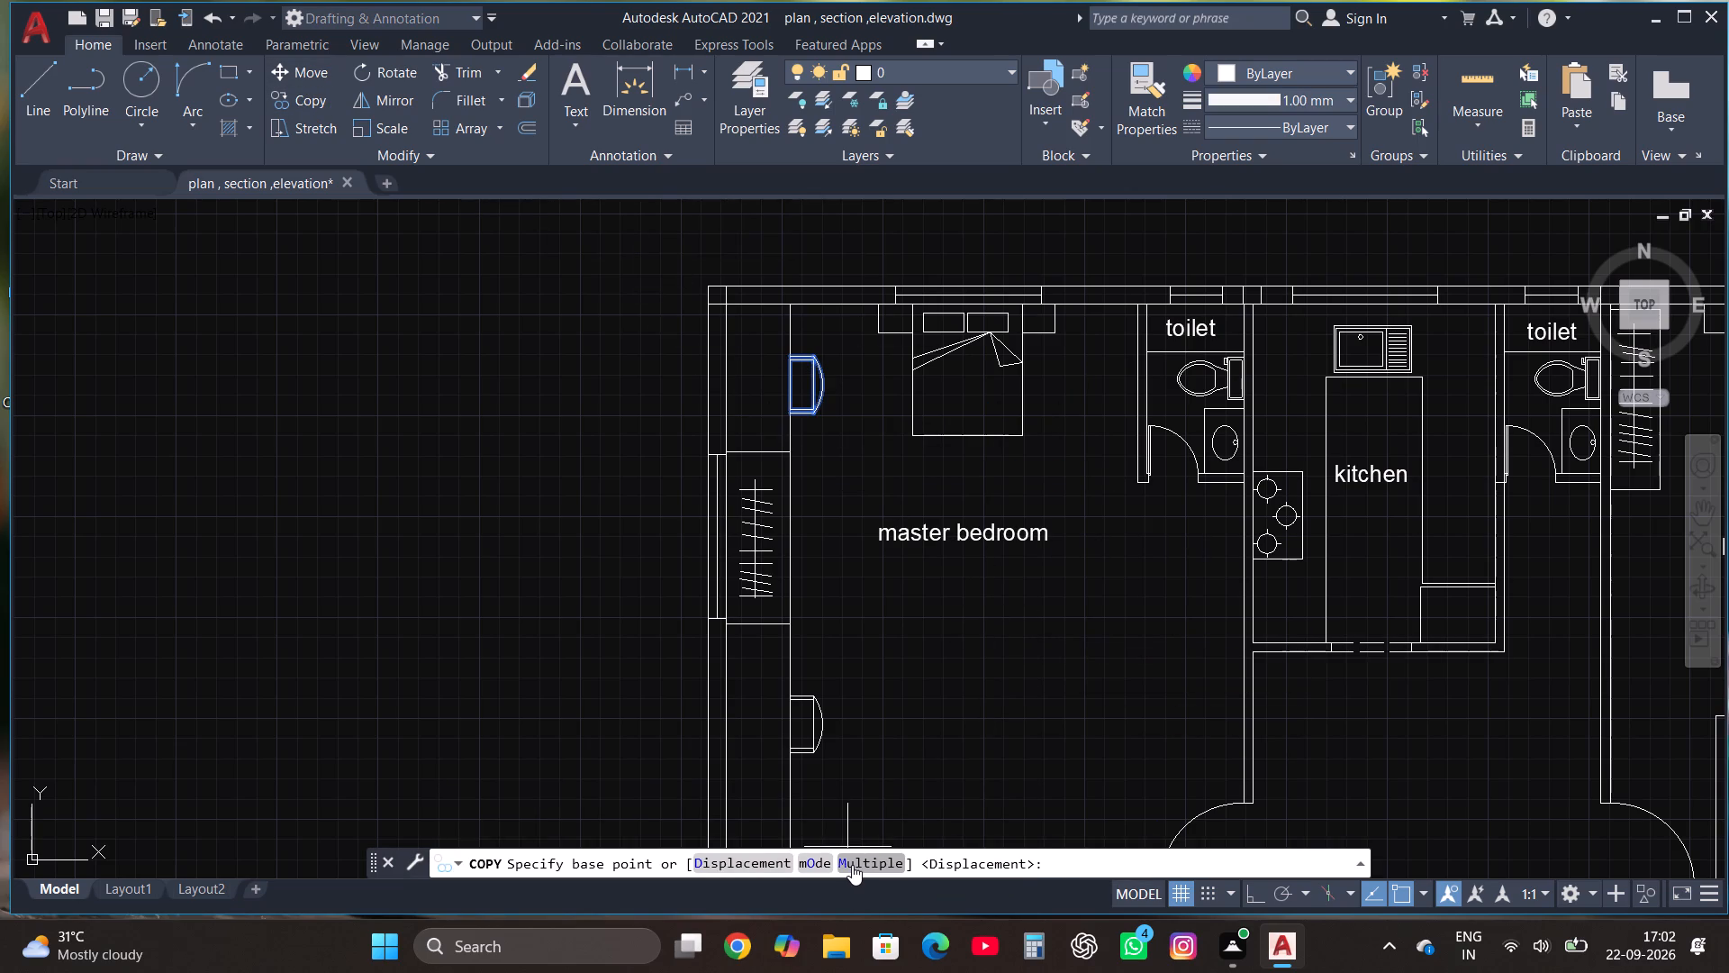
pyautogui.click(852, 865)
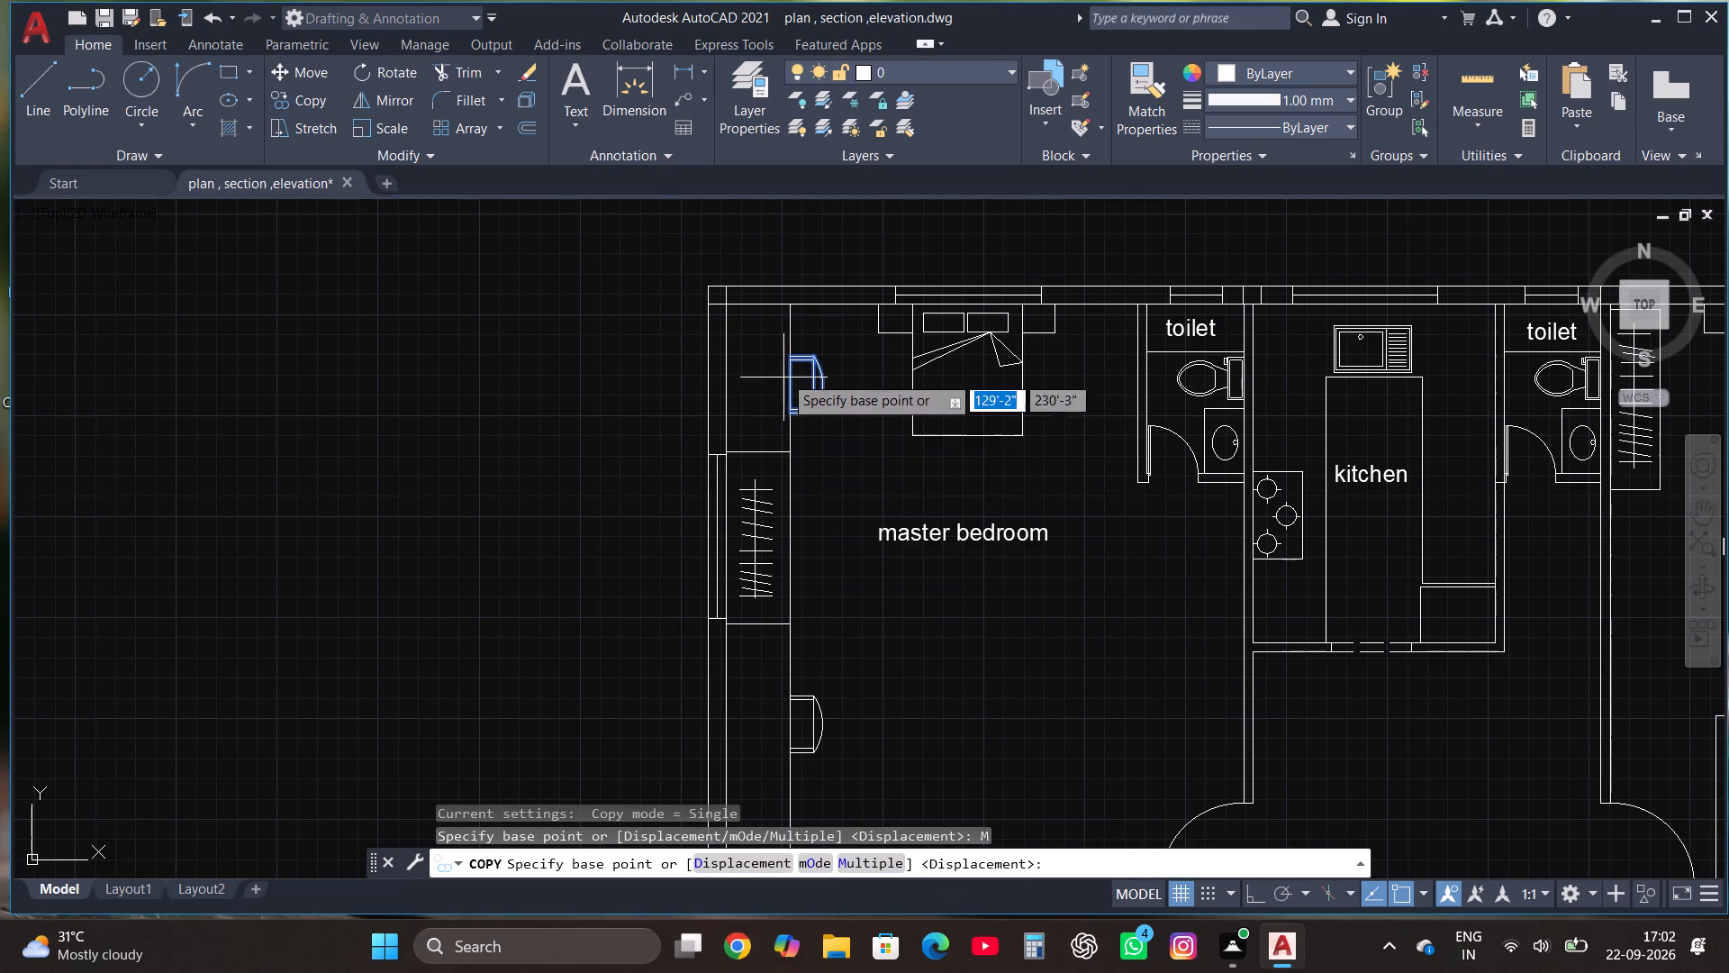
pyautogui.click(790, 353)
pyautogui.scroll(-2, 883, 368)
pyautogui.scroll(-2, 894, 446)
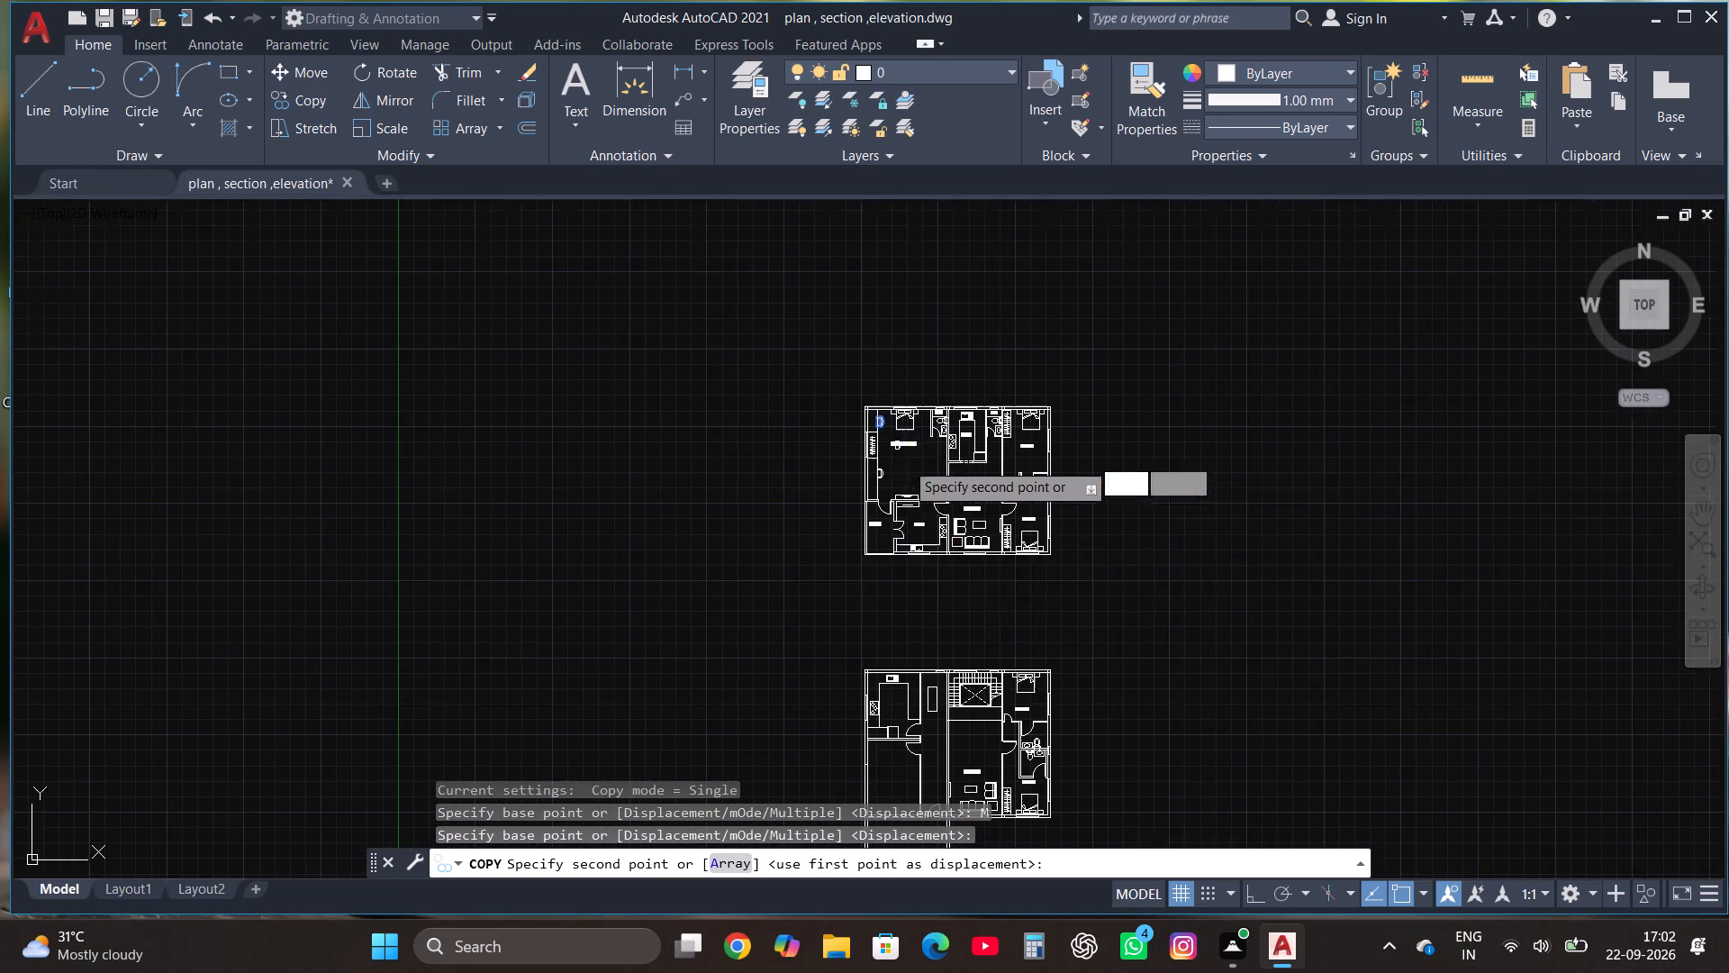
pyautogui.scroll(4, 930, 712)
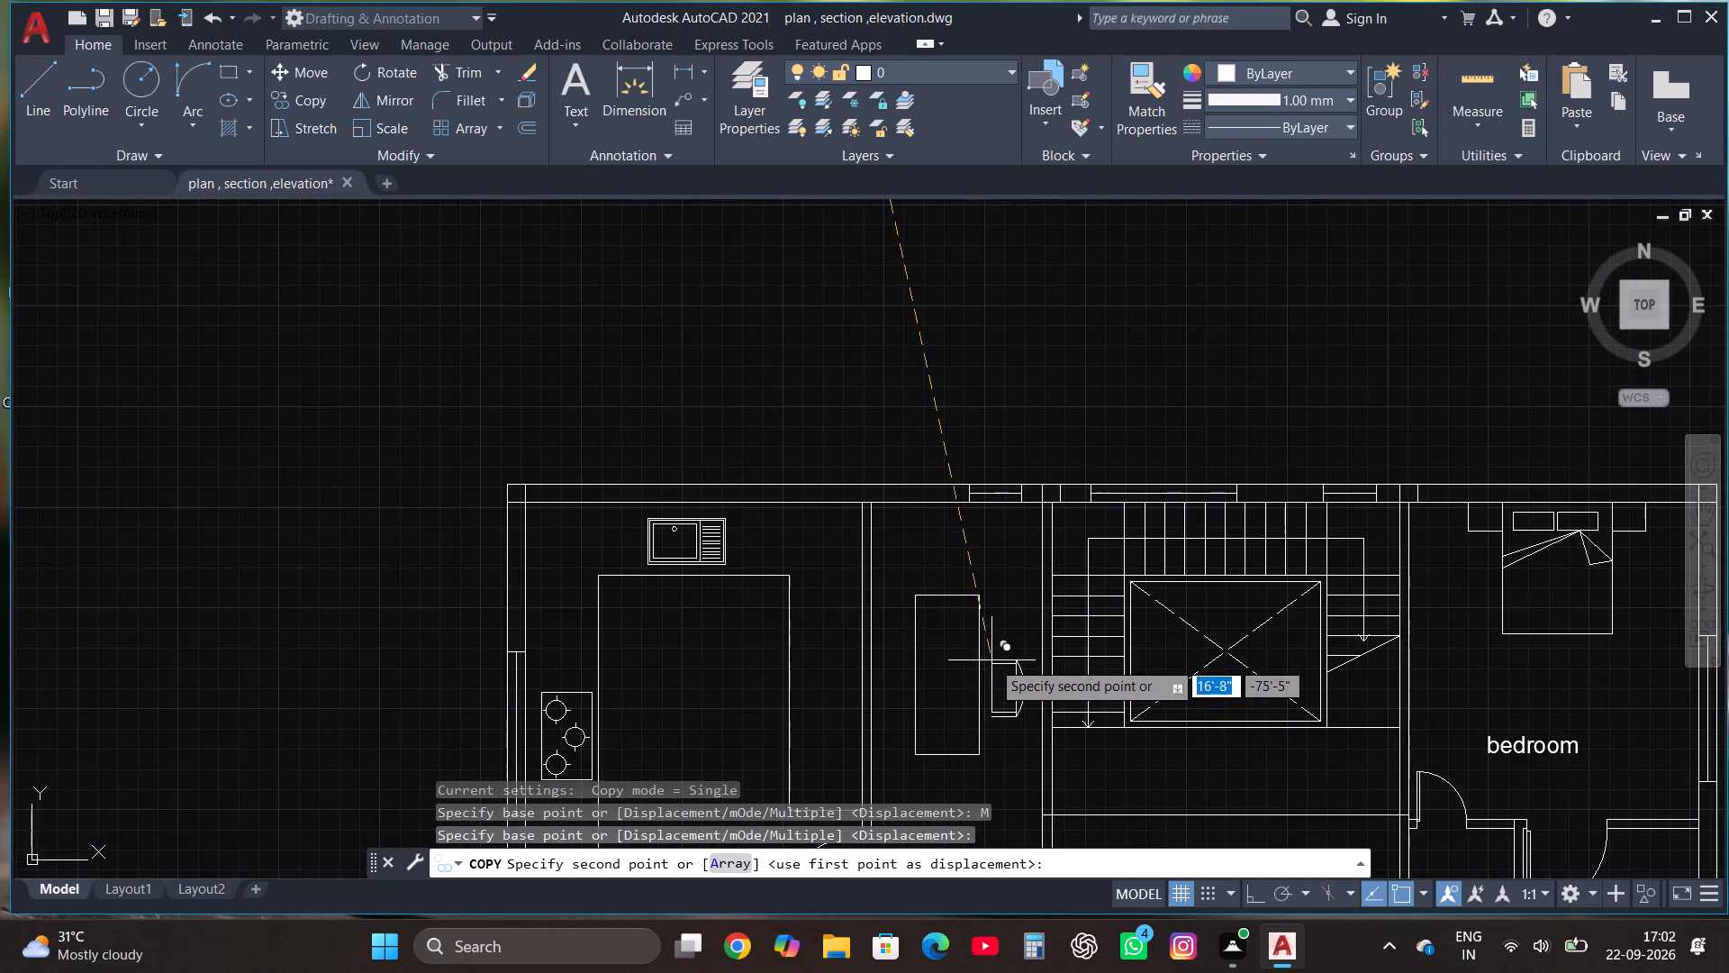
pyautogui.scroll(1, 968, 629)
pyautogui.click(989, 618)
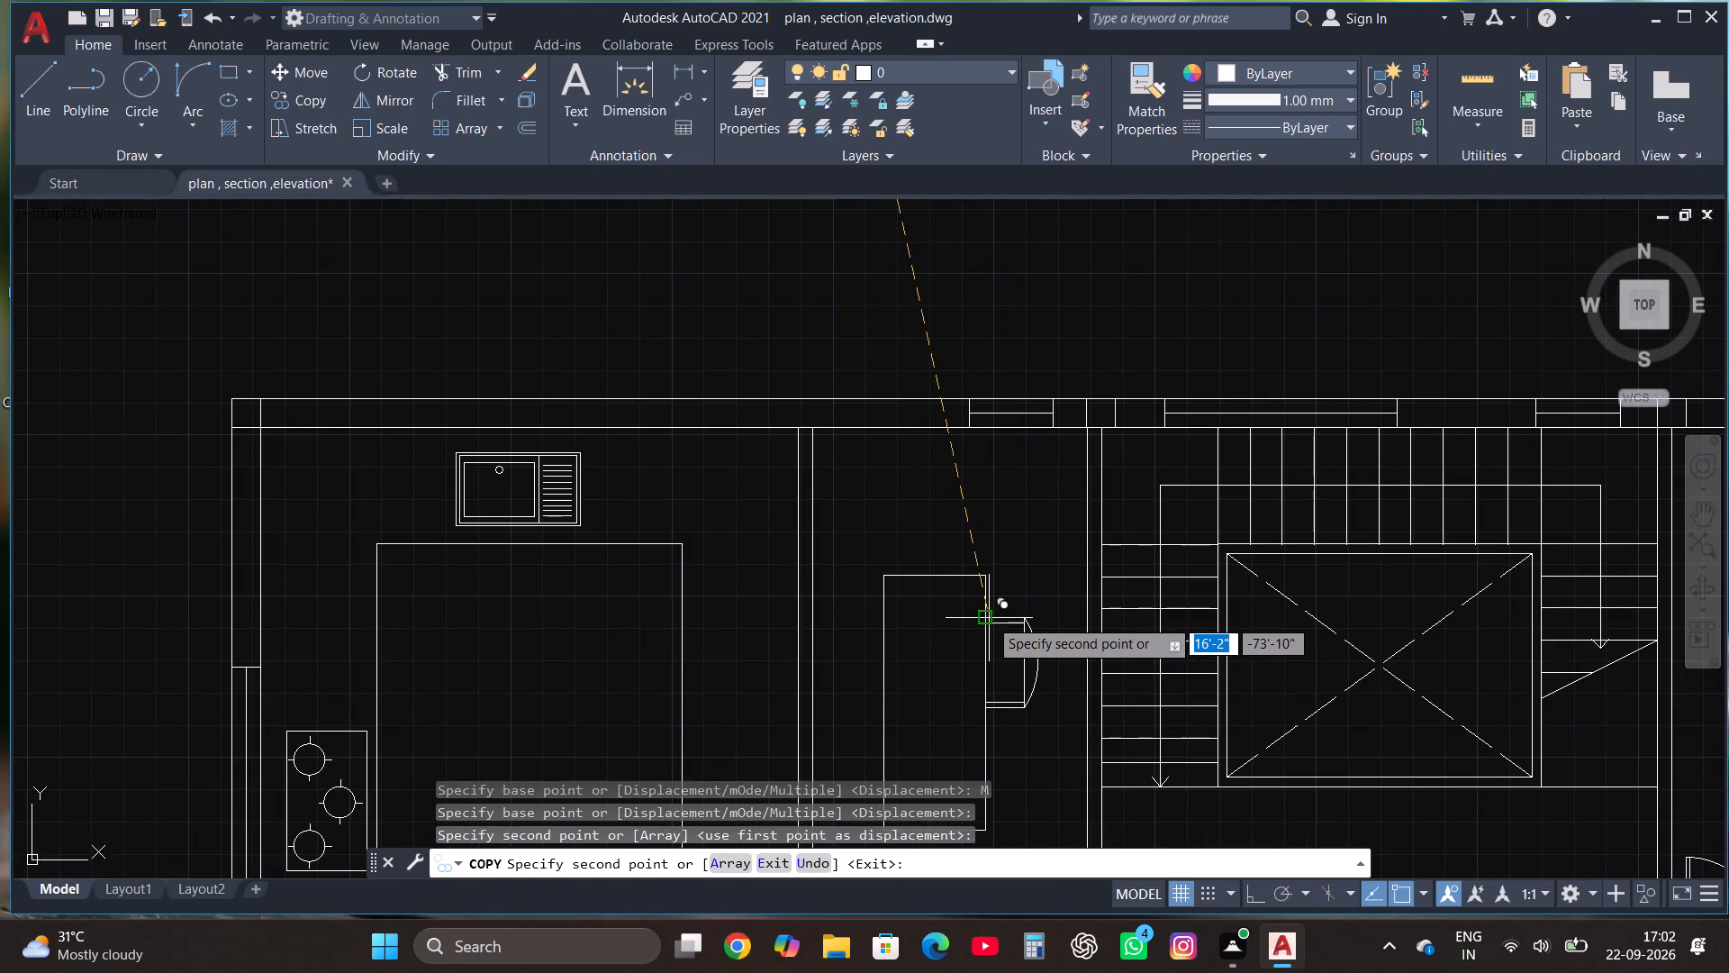
pyautogui.click(984, 722)
pyautogui.scroll(-1, 1019, 471)
pyautogui.press('Escape')
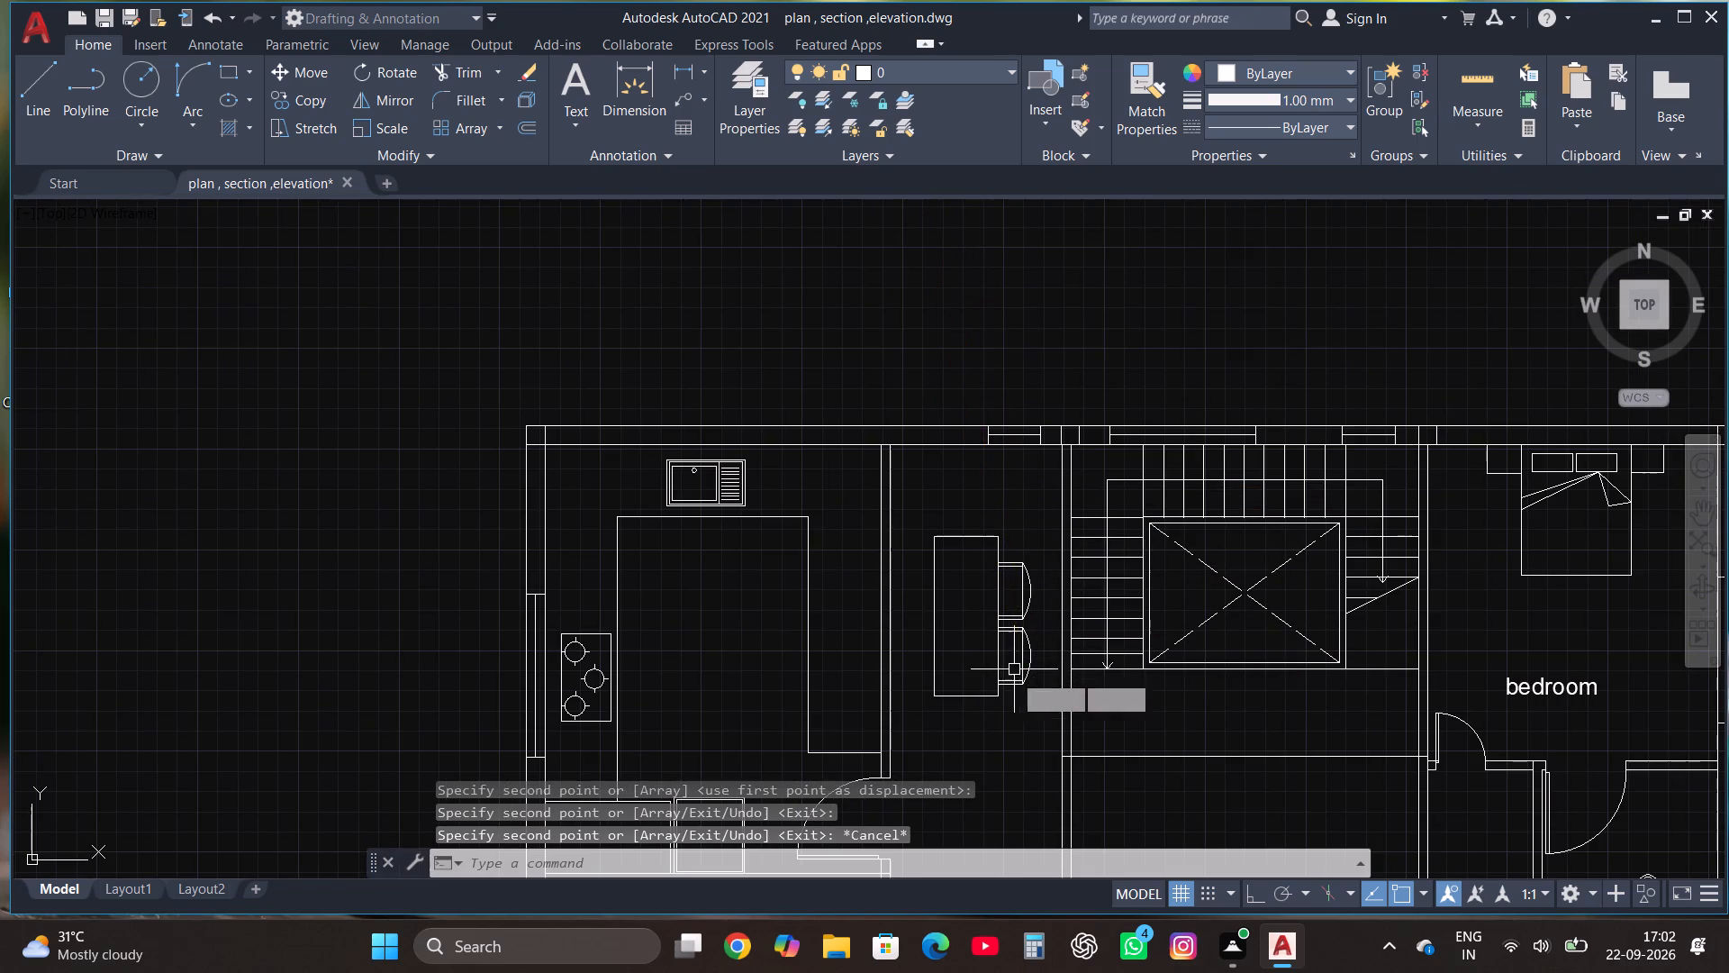
# Move the two chairs slightly north along the table's east edge.
pyautogui.click(976, 717)
pyautogui.click(1044, 541)
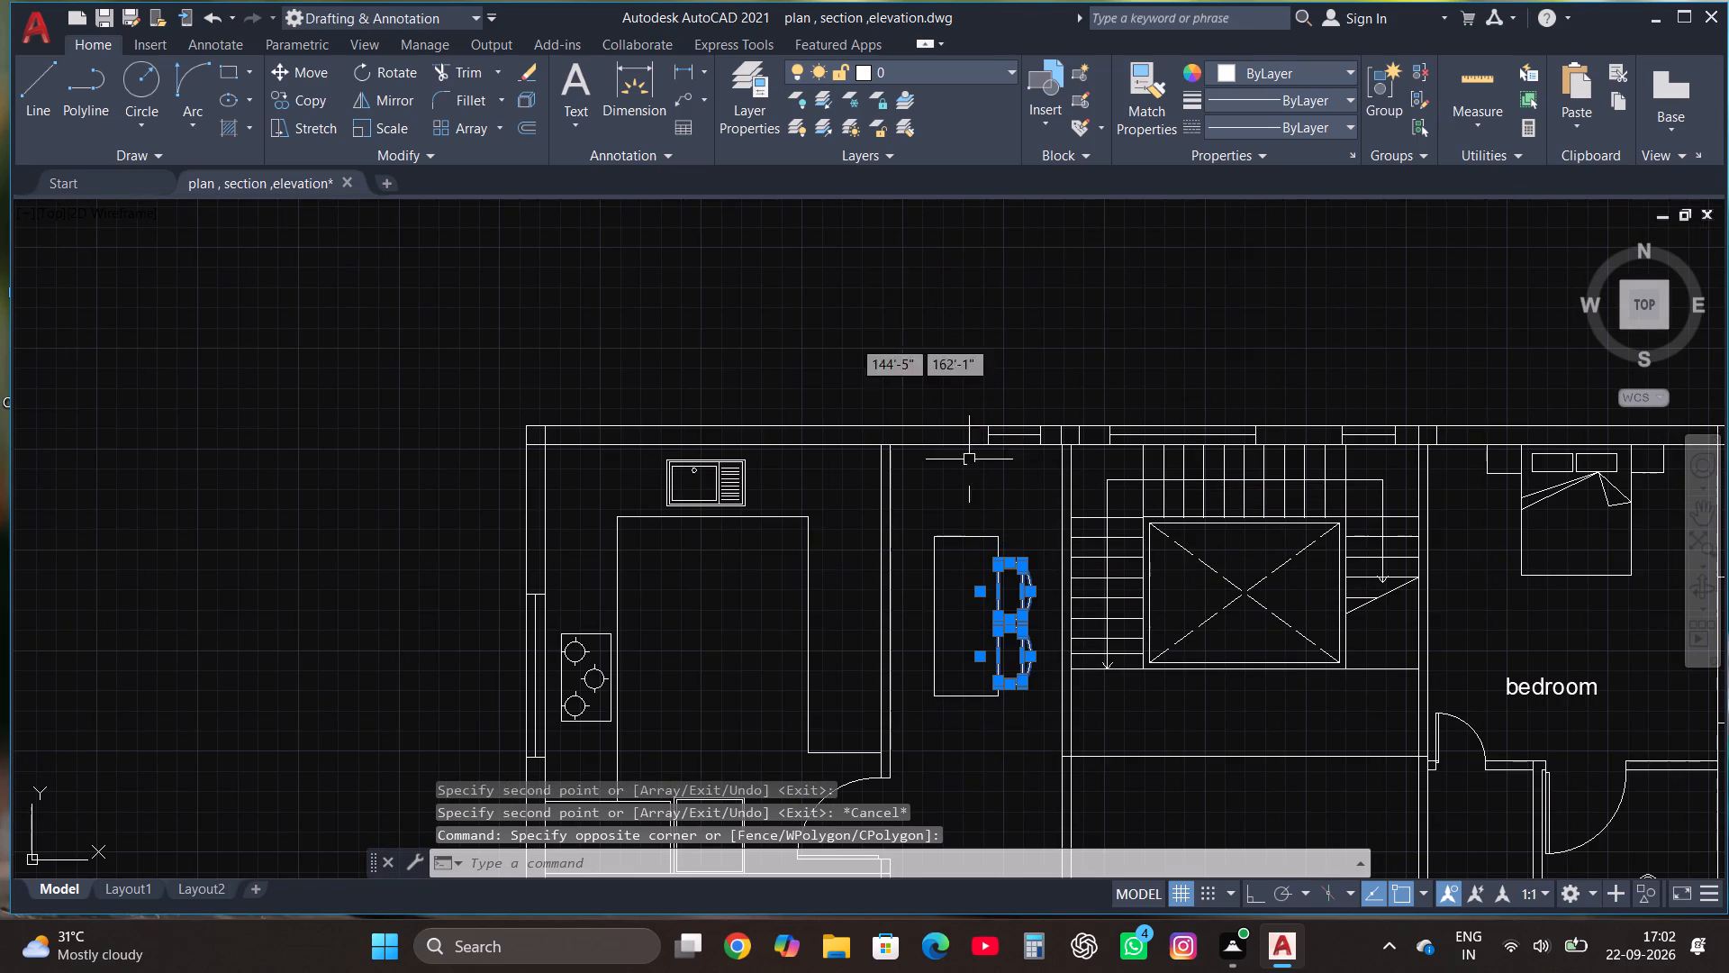
pyautogui.click(303, 69)
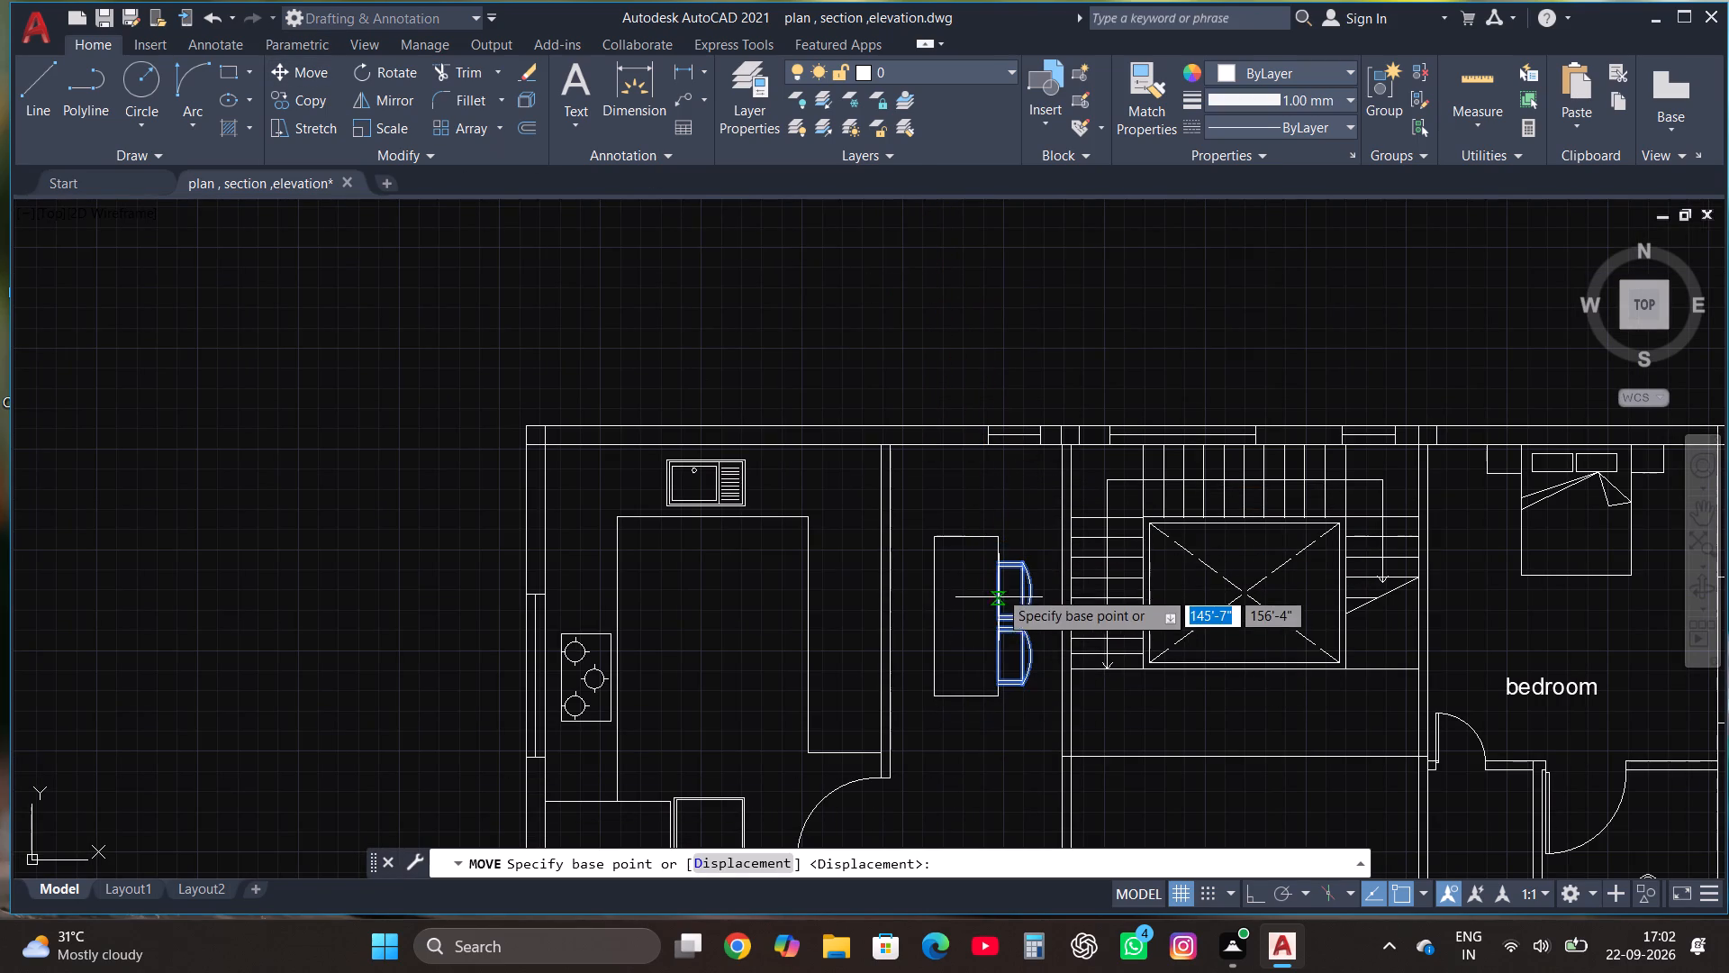
pyautogui.scroll(2, 1002, 578)
pyautogui.click(993, 540)
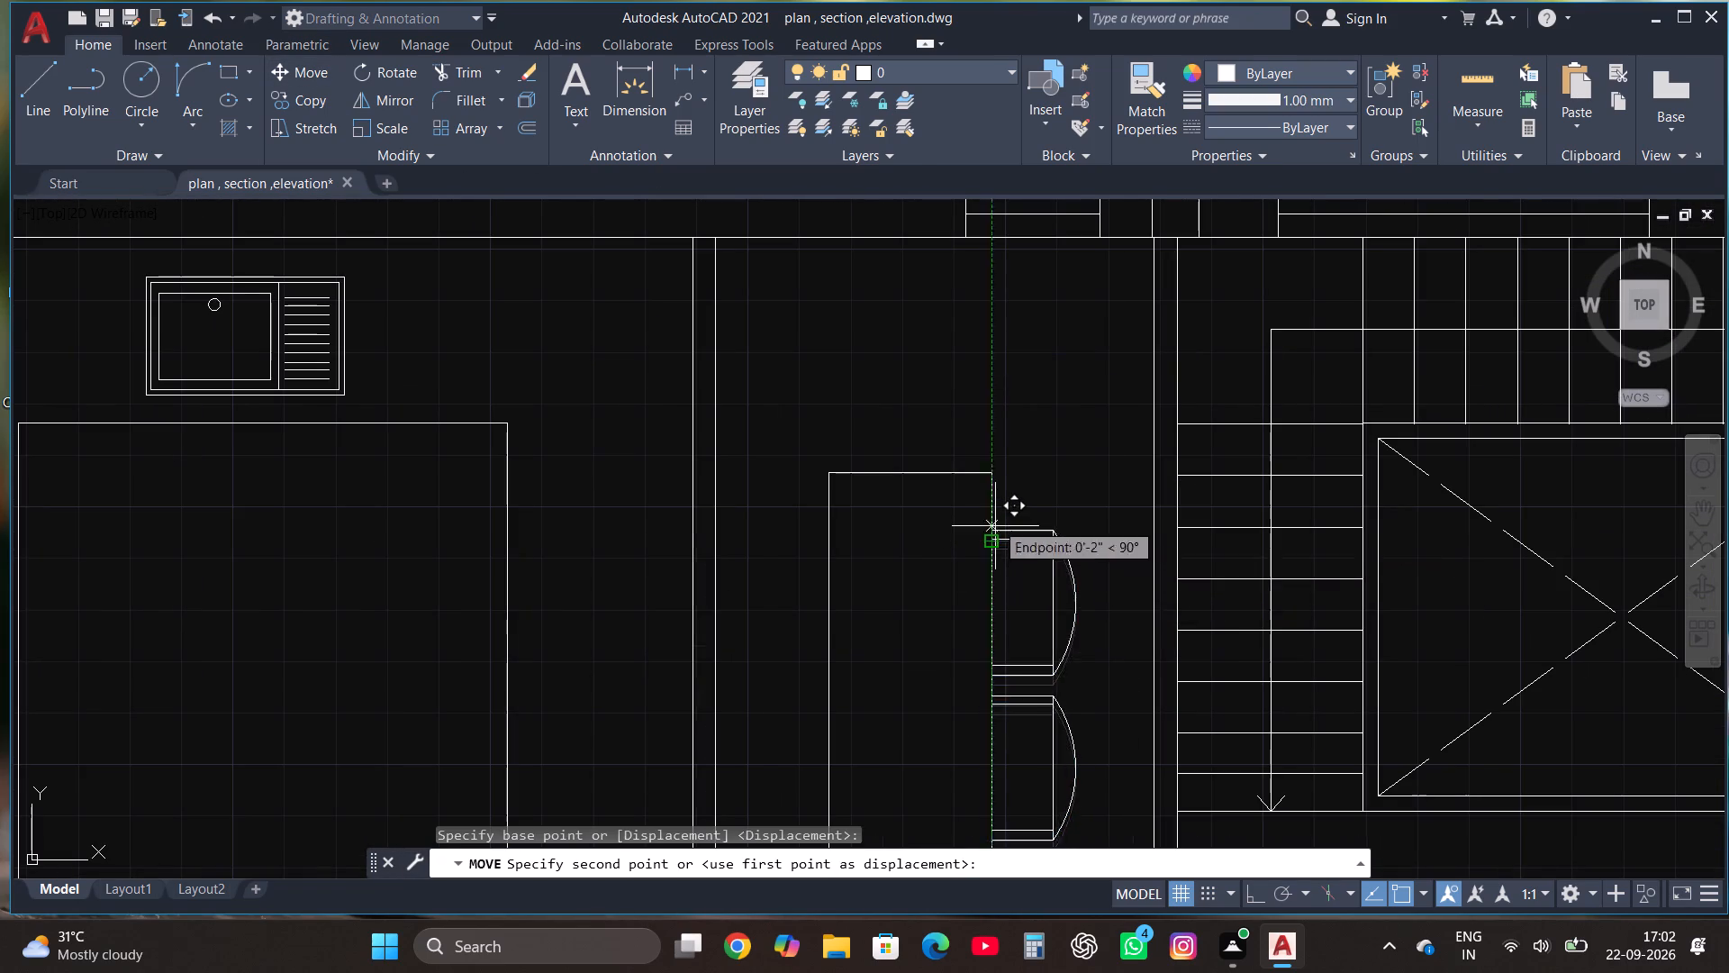
pyautogui.click(996, 529)
pyautogui.scroll(-1, 1021, 424)
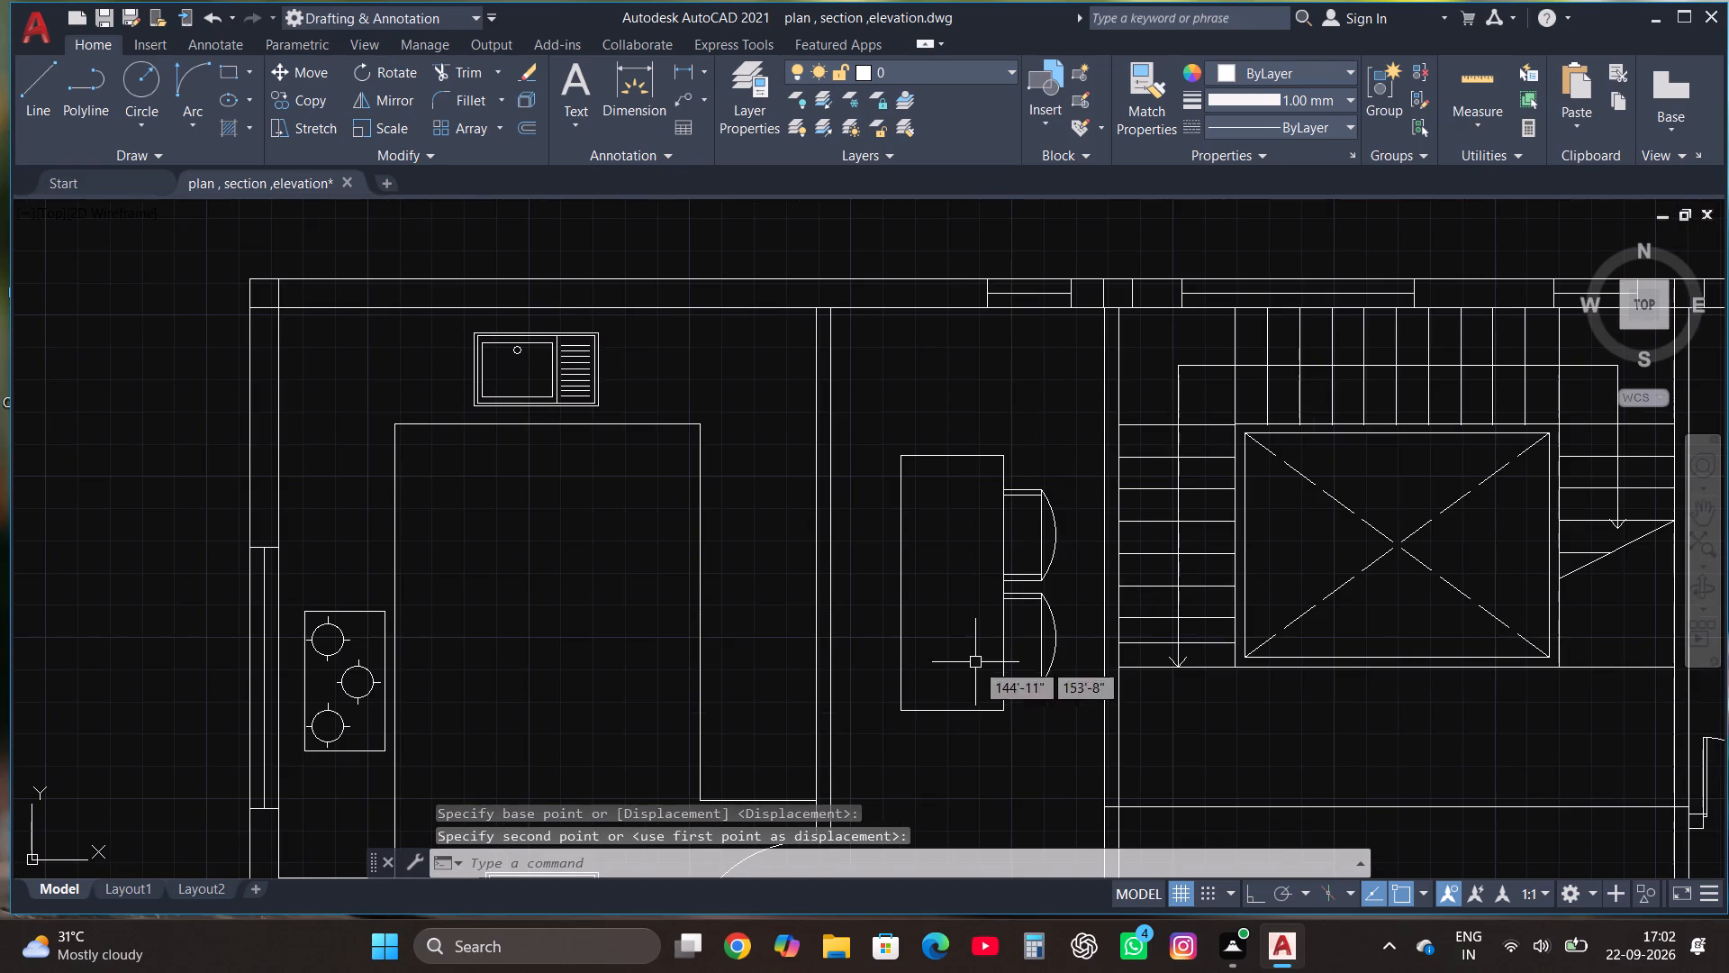
# Mirror the two chairs to the table's west side about a vertical line inside the table, with Ortho on, keeping the originals.
pyautogui.click(974, 706)
pyautogui.press('Escape')
pyautogui.click(984, 693)
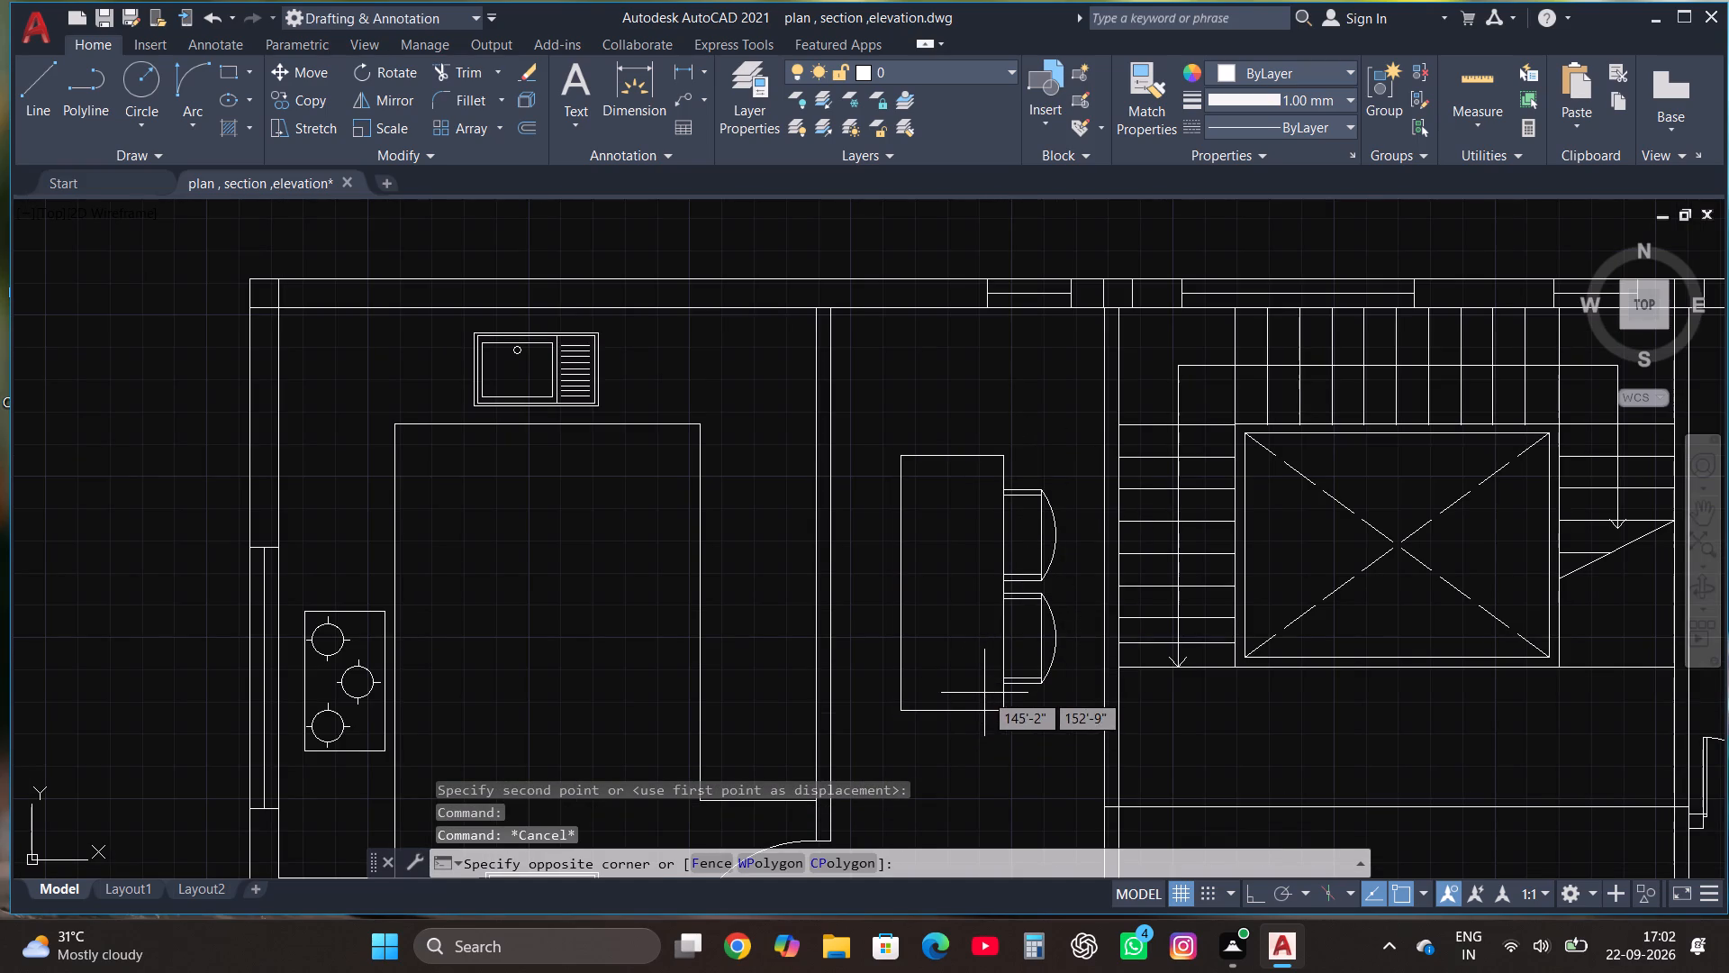
pyautogui.click(1069, 472)
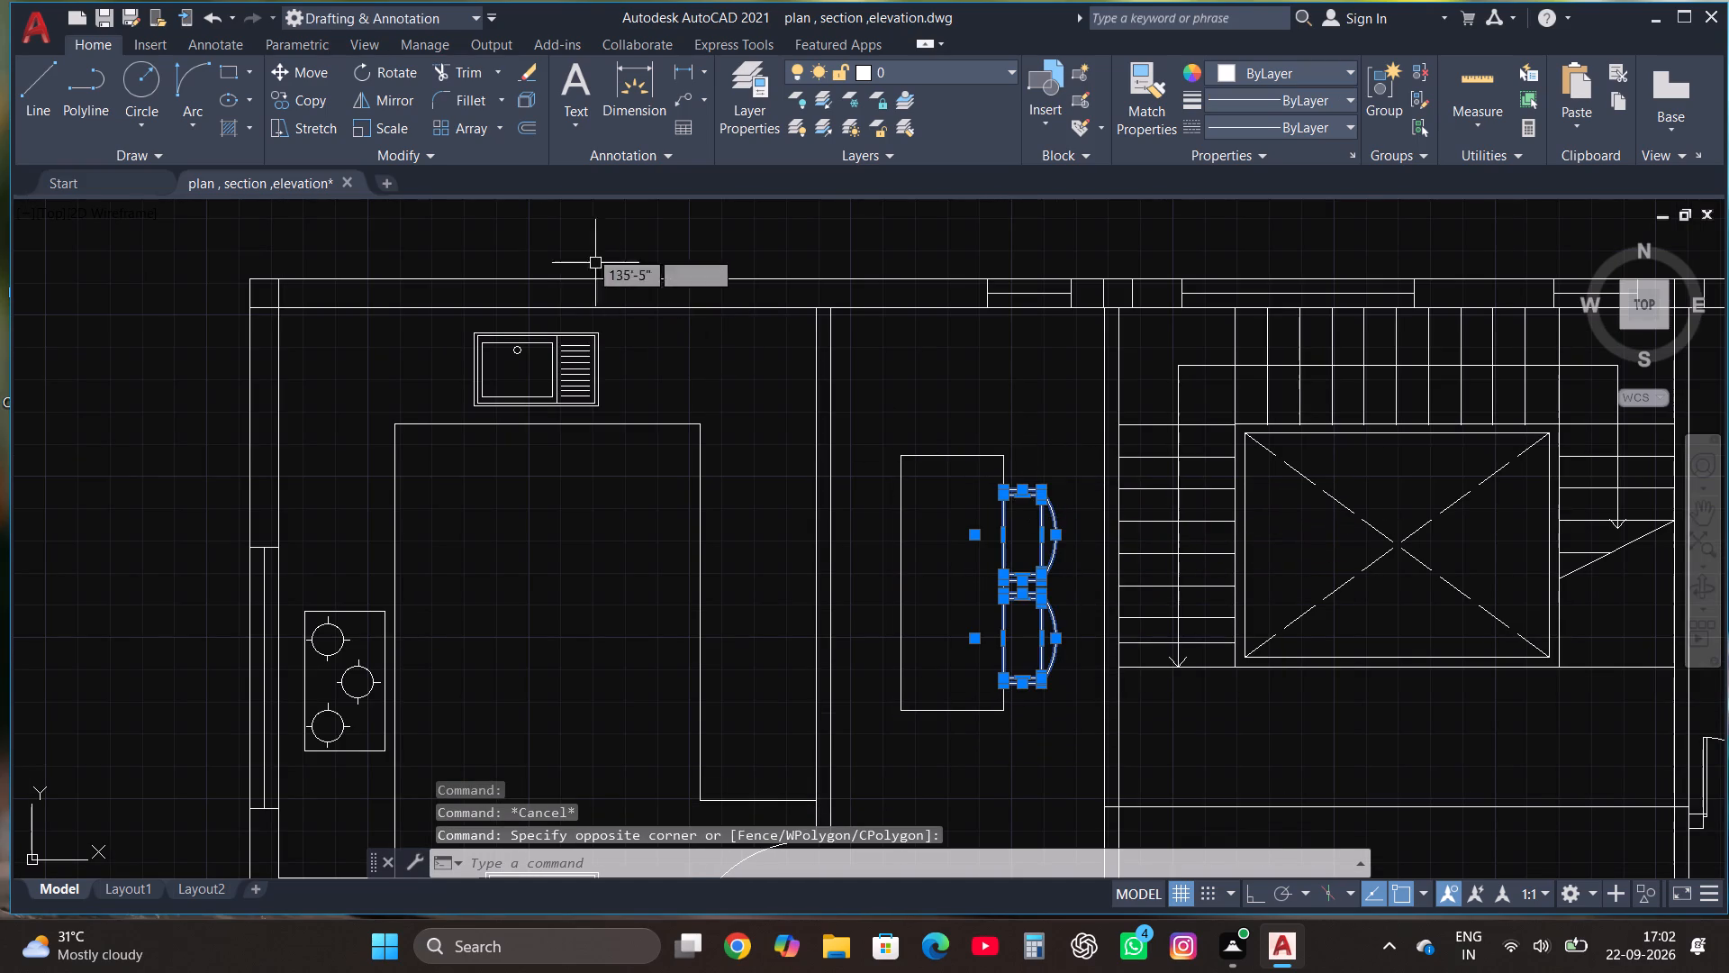
pyautogui.click(391, 105)
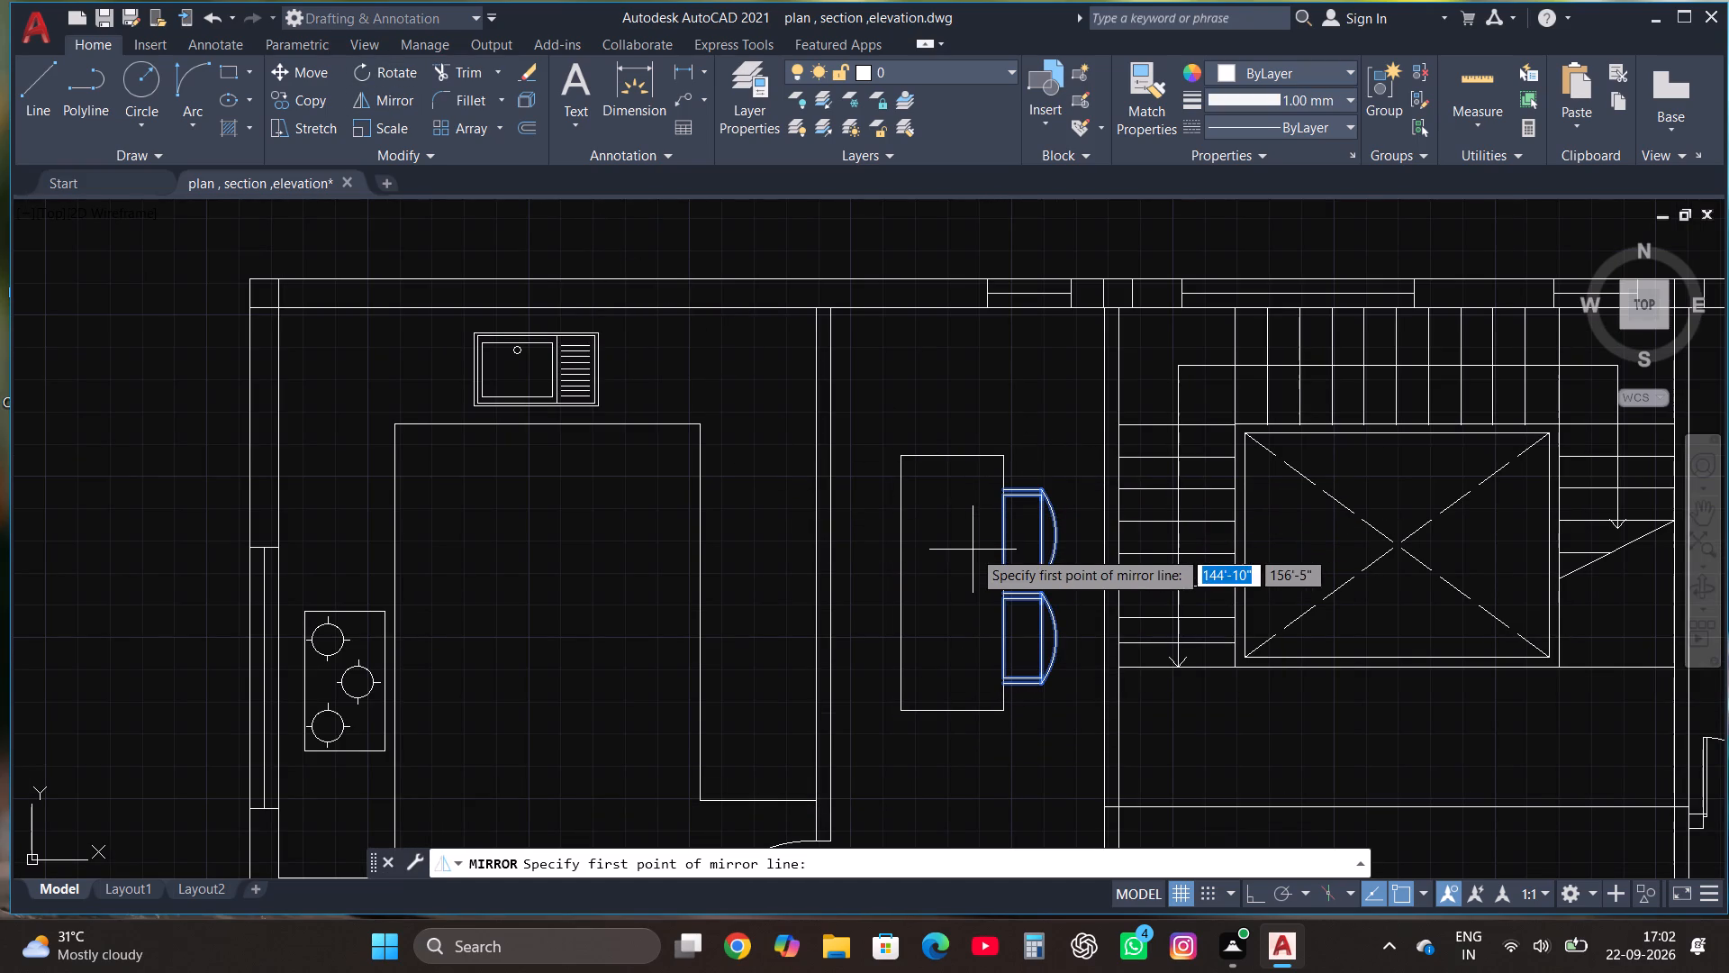
pyautogui.click(969, 562)
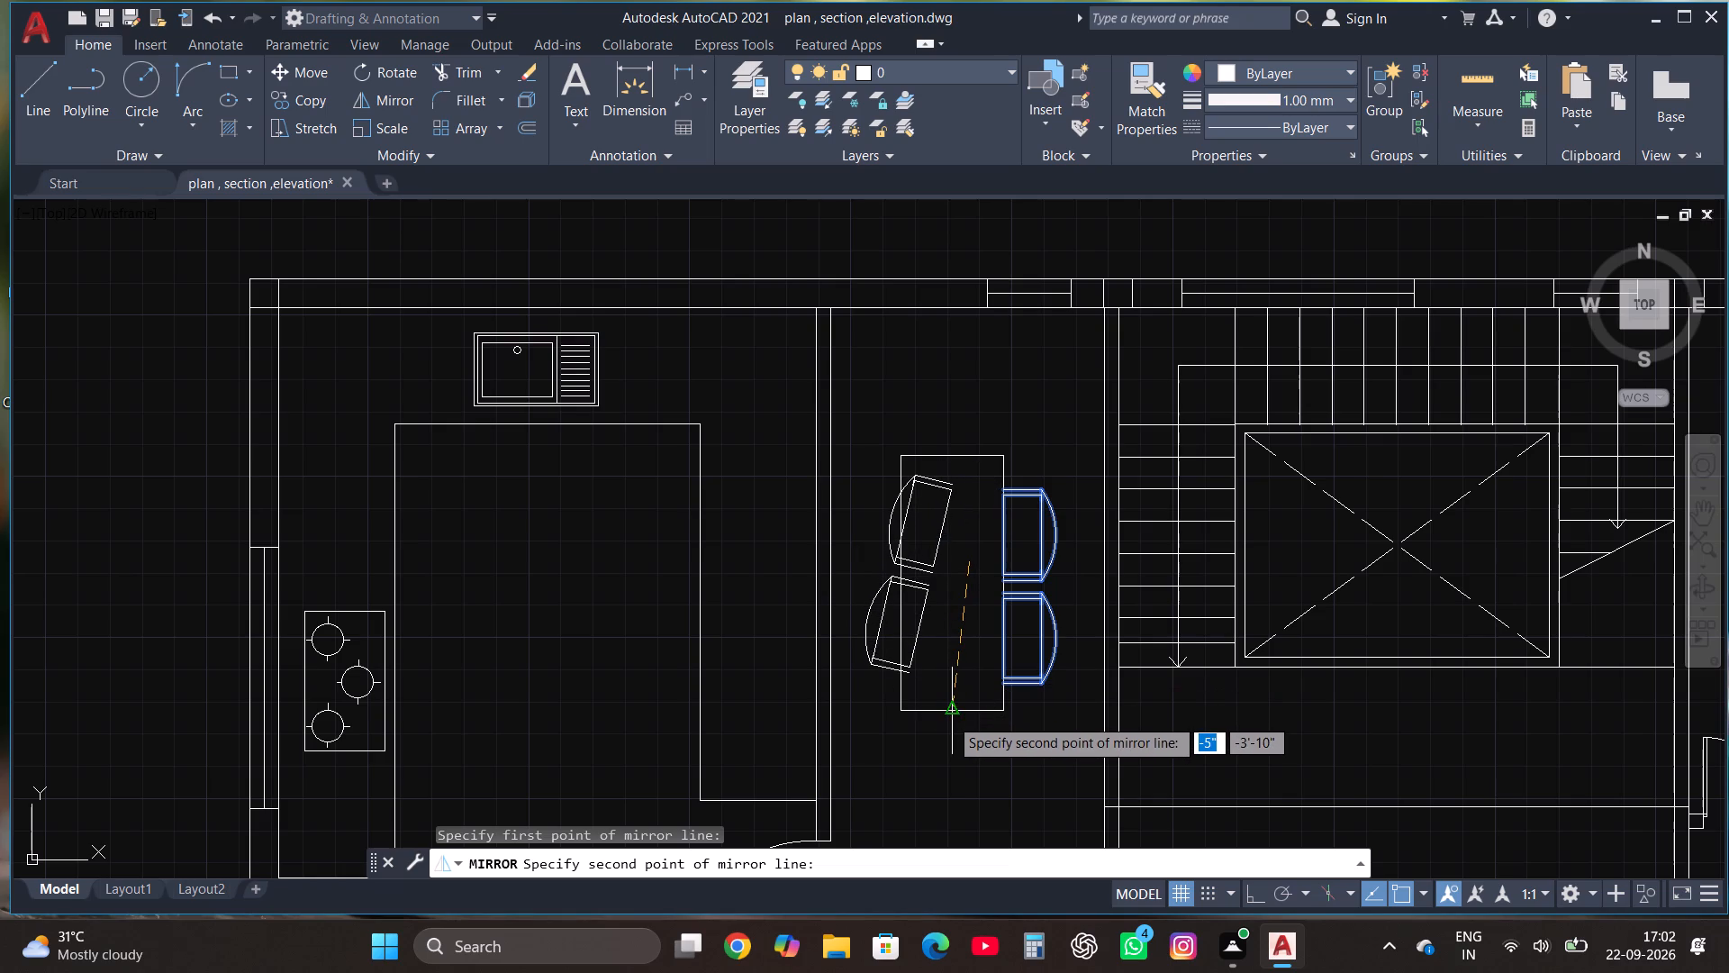
pyautogui.press('F8')
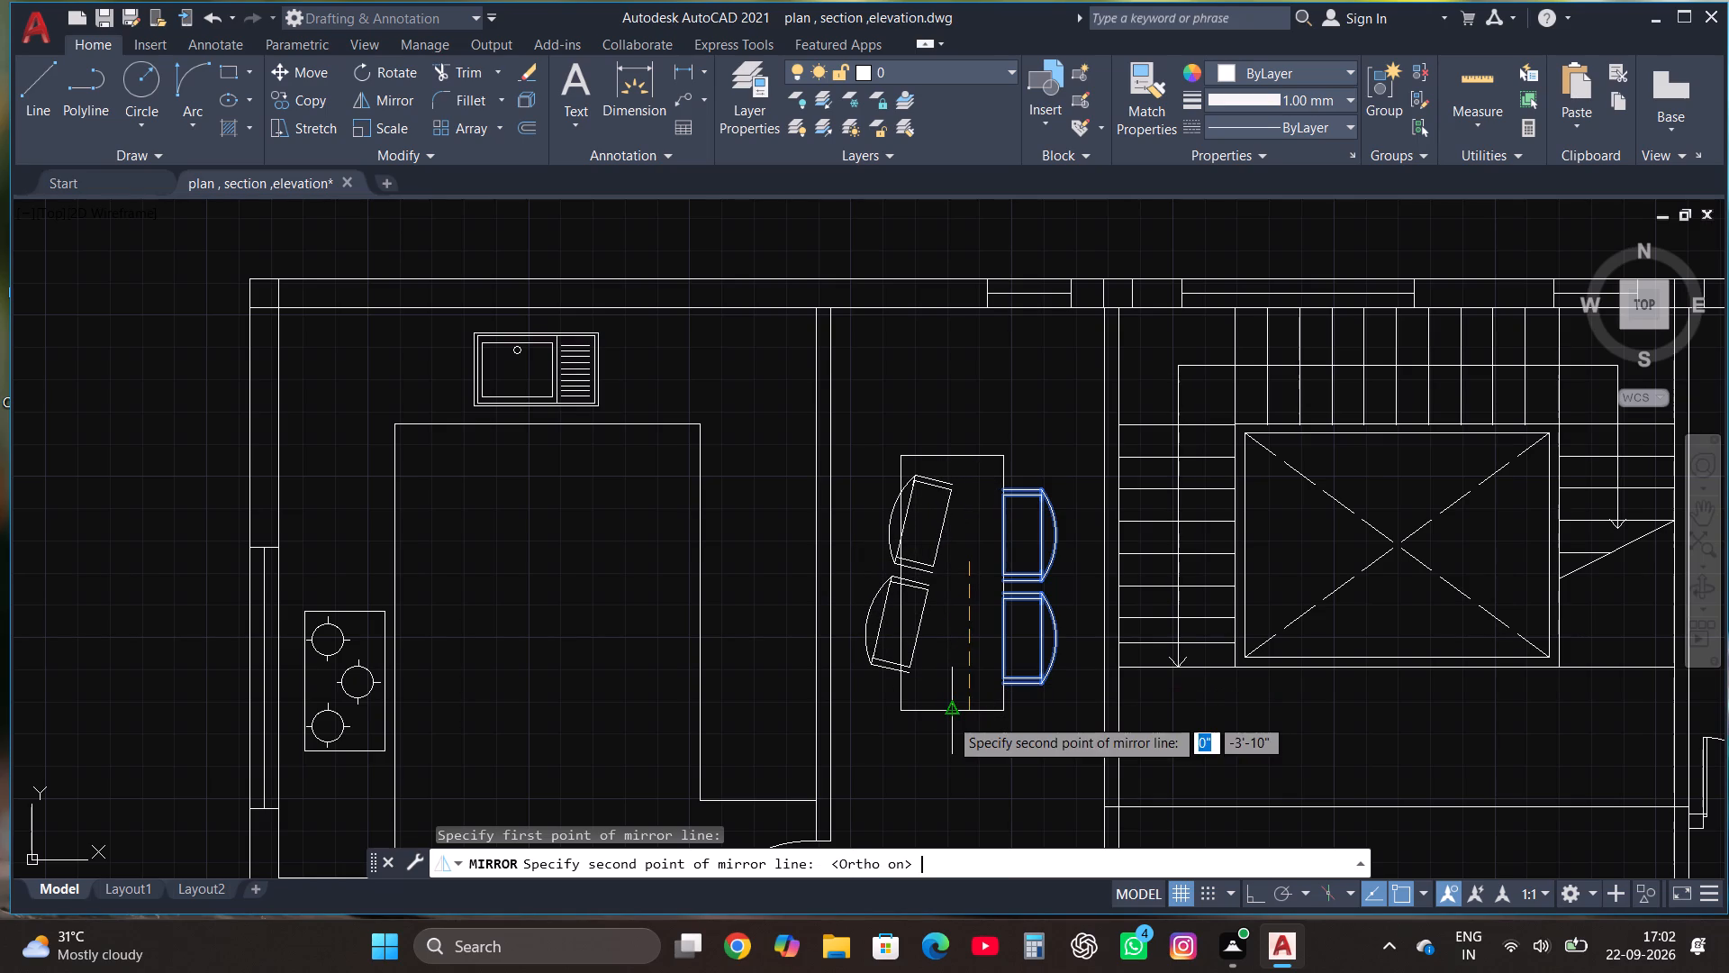
pyautogui.click(973, 761)
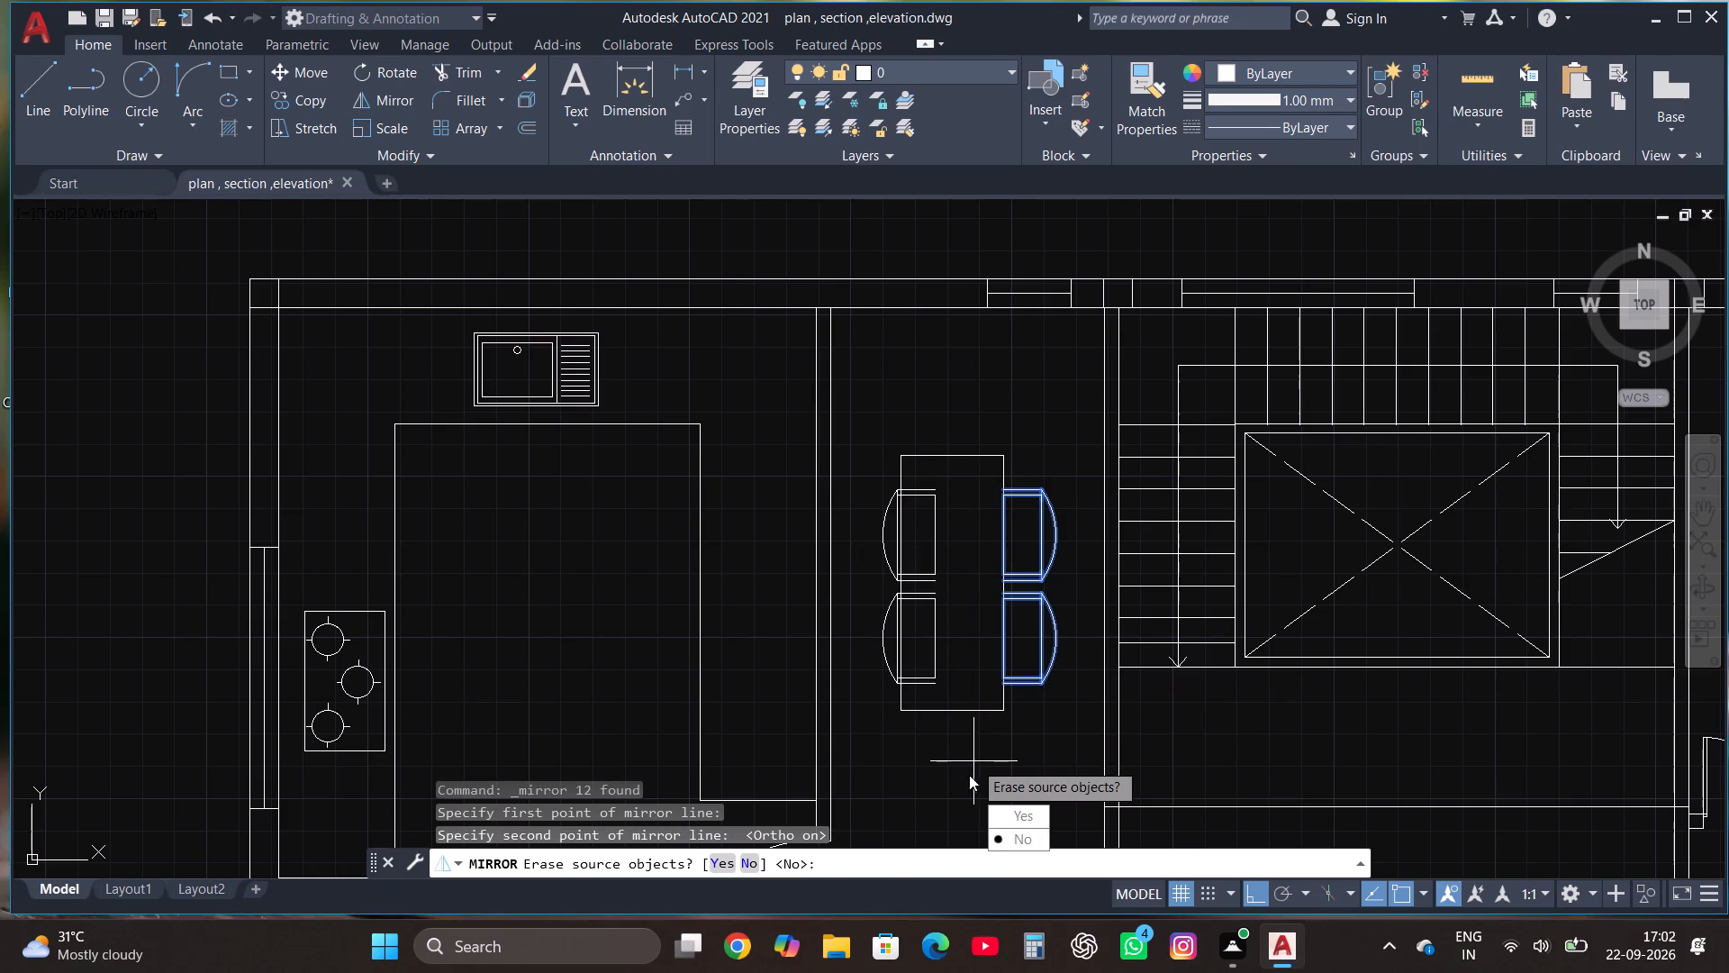
pyautogui.moveTo(1020, 846); pyautogui.dragTo(973, 761)
# Move the two mirrored chairs about 11" west so their seats meet the table's west edge.
pyautogui.click(857, 701)
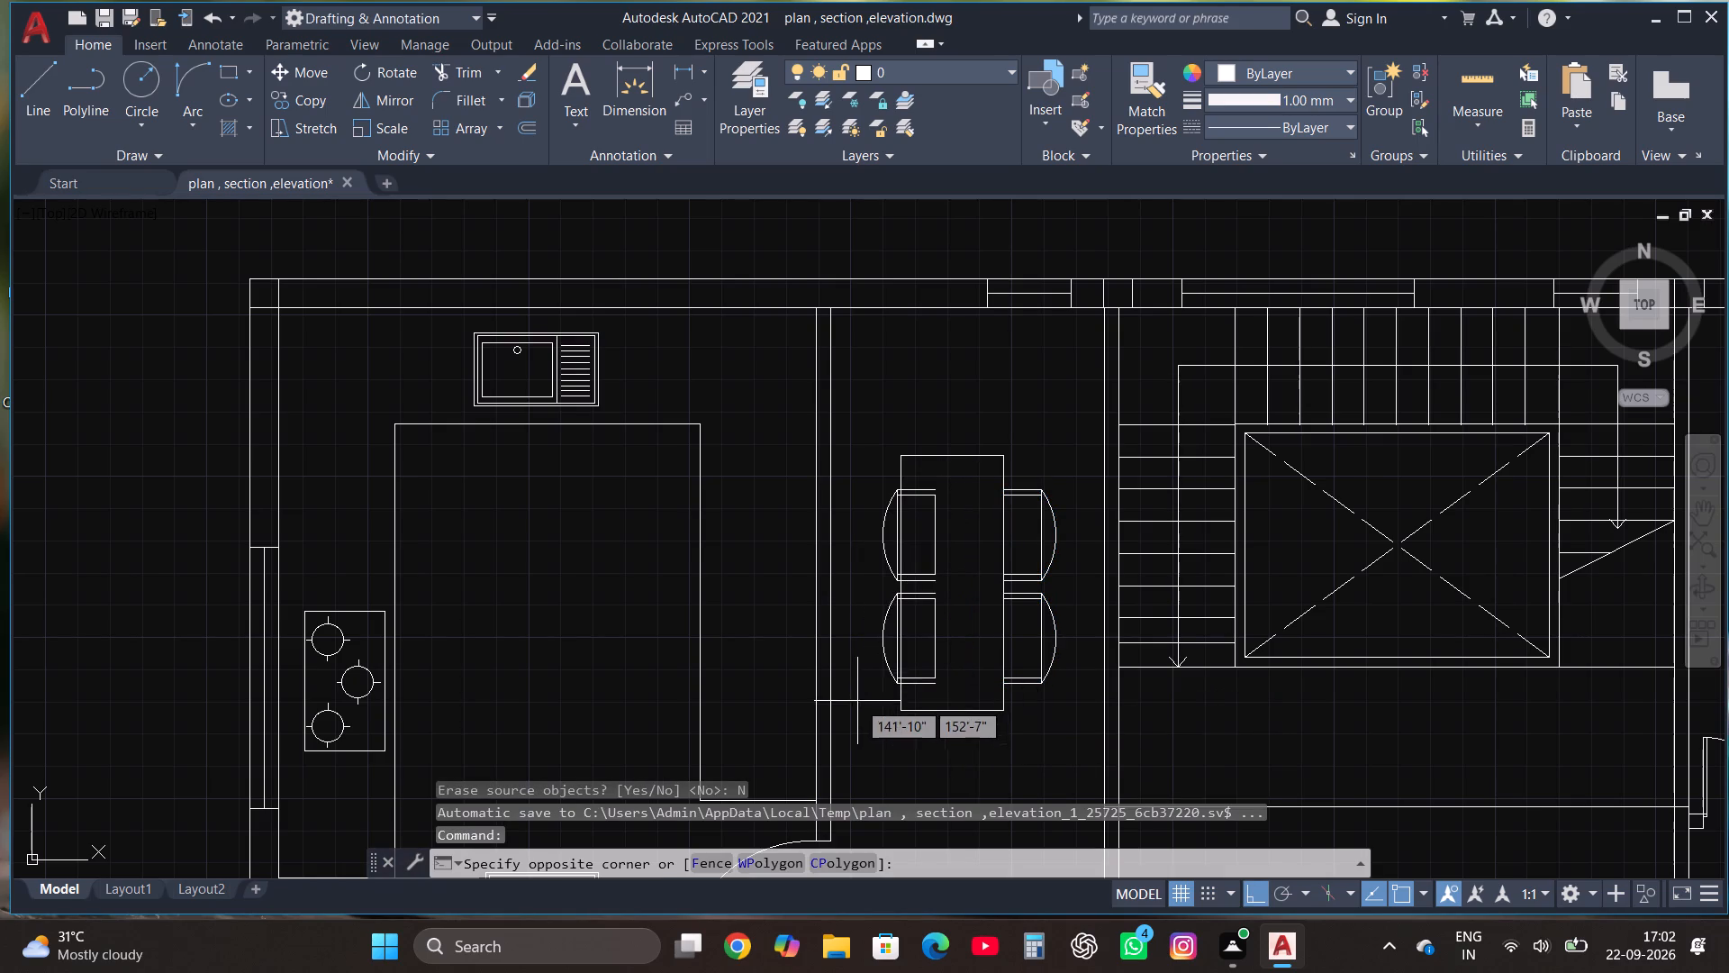
pyautogui.click(953, 475)
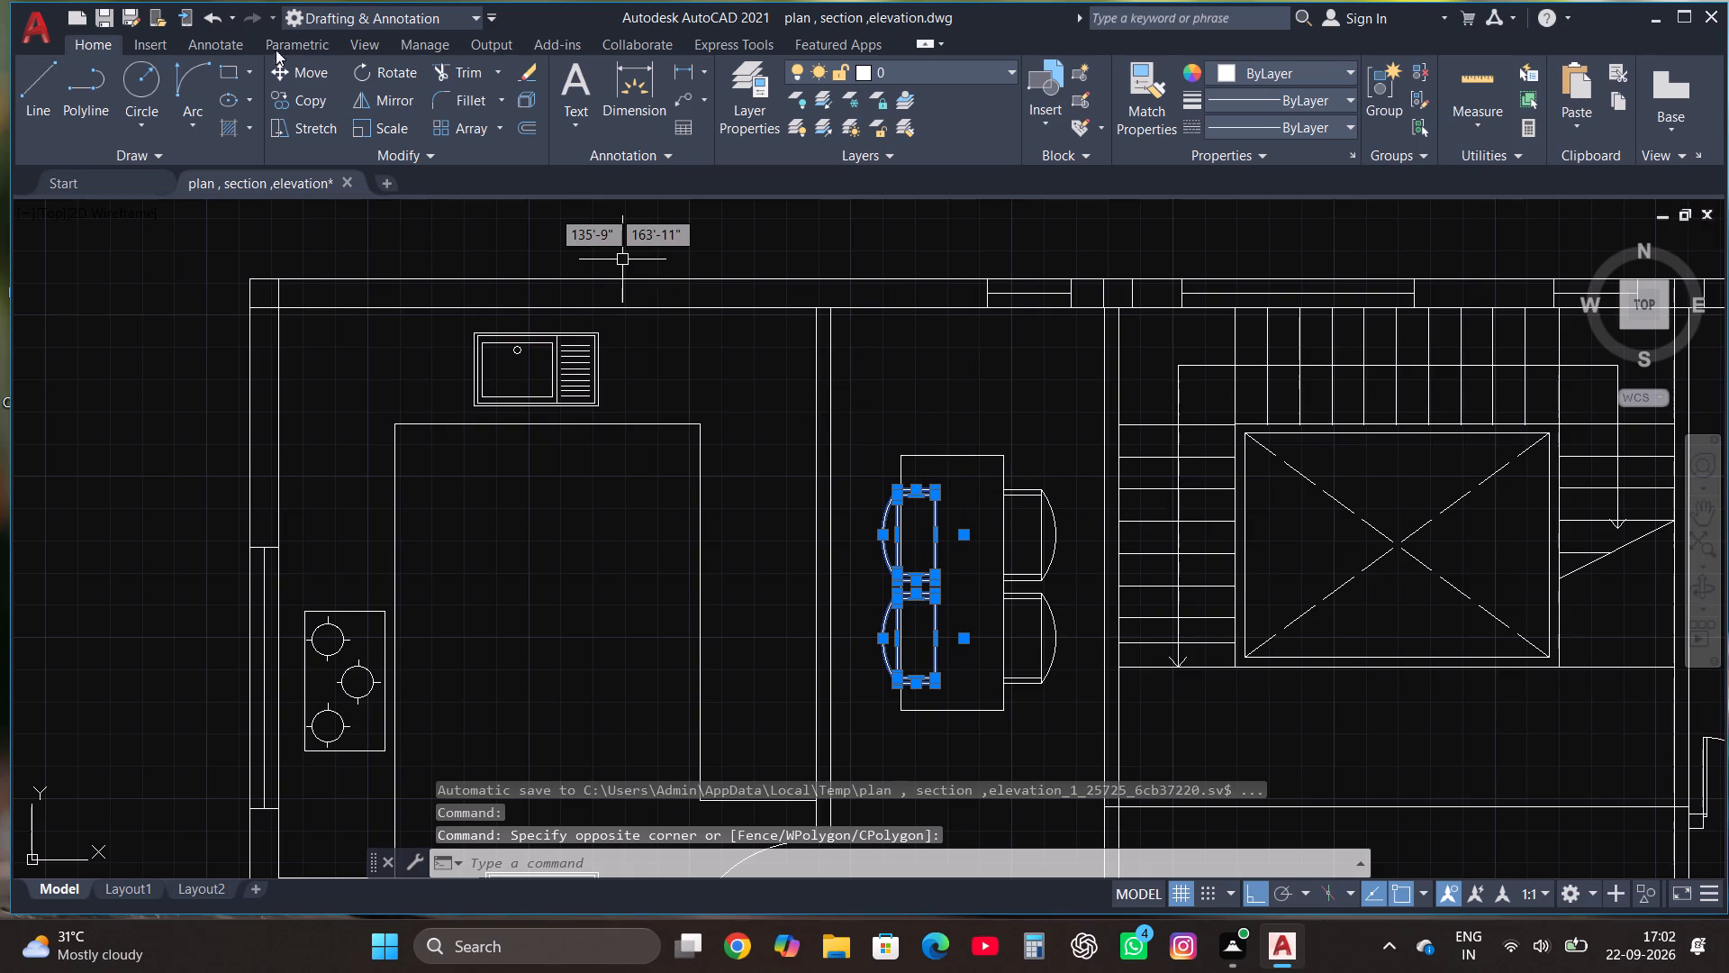
pyautogui.click(297, 66)
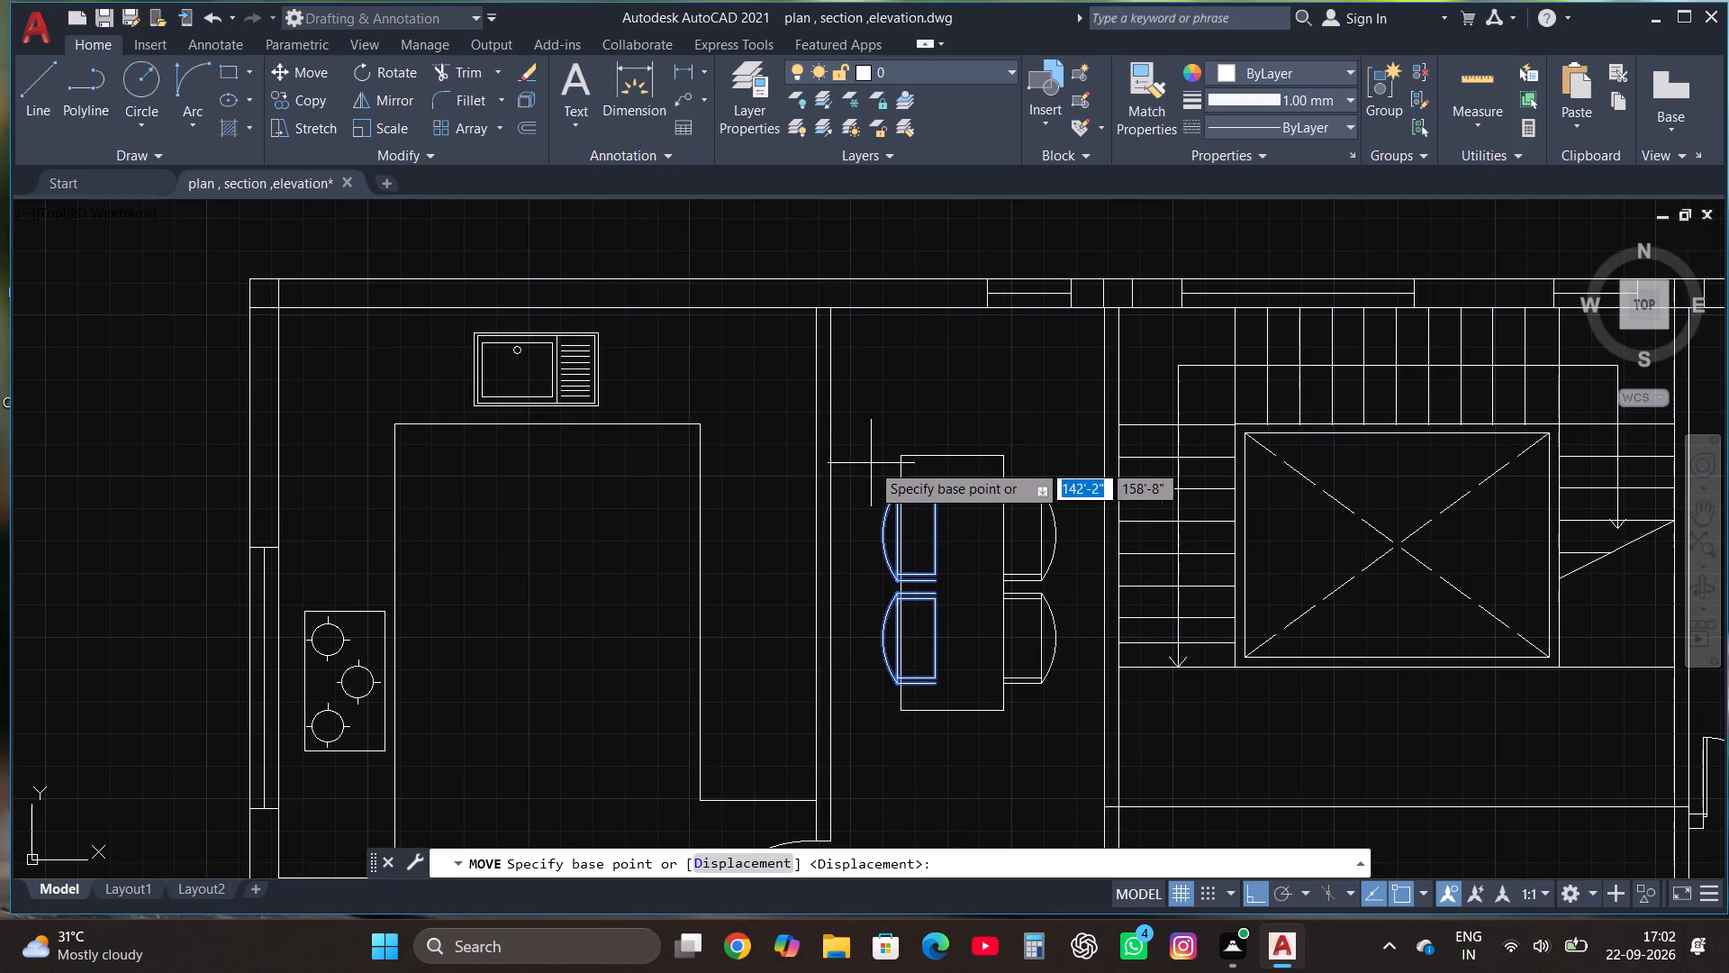
pyautogui.scroll(3, 944, 476)
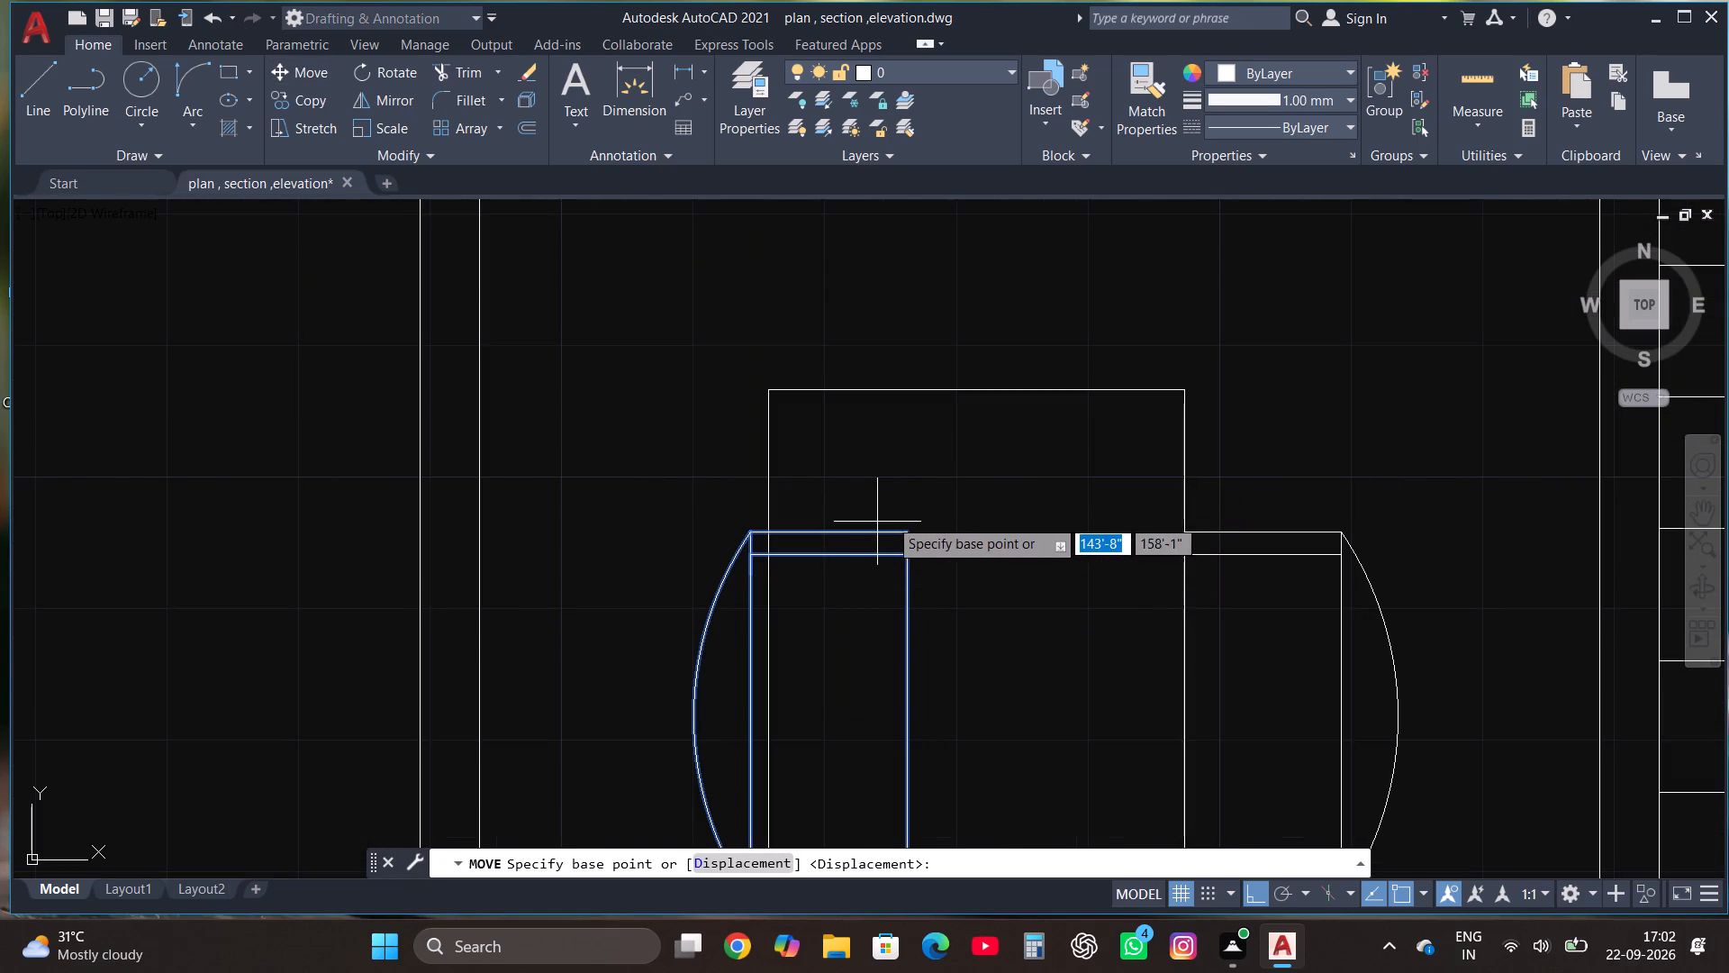
pyautogui.click(910, 534)
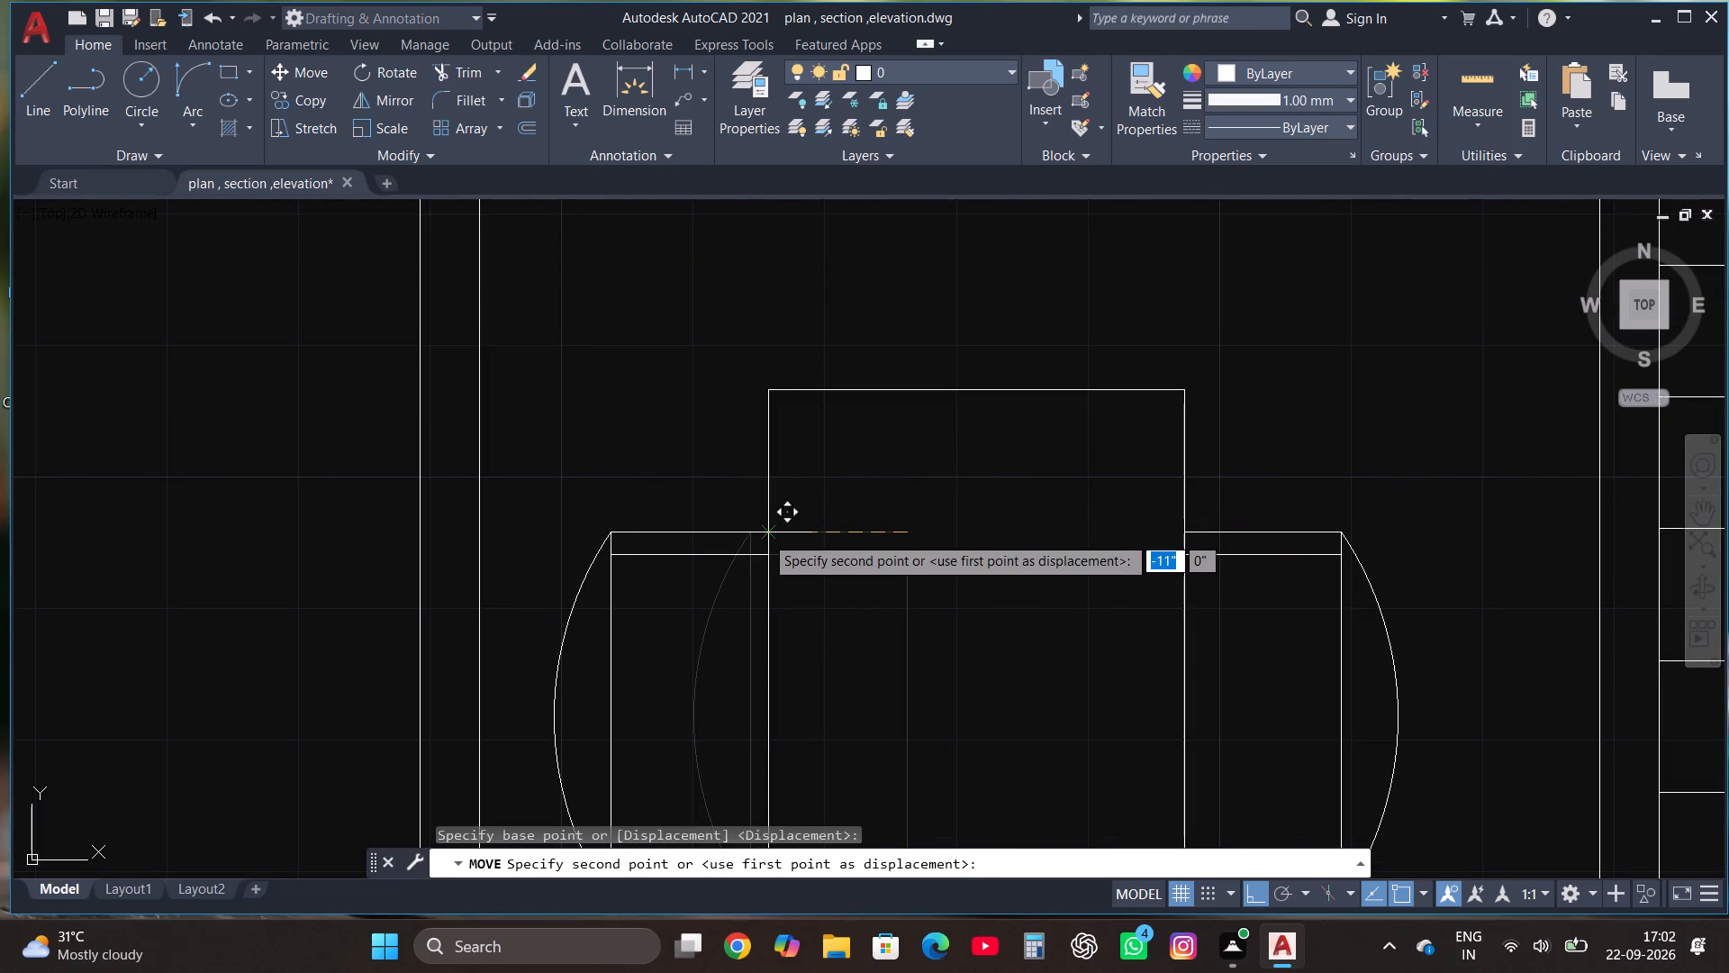
pyautogui.click(765, 535)
pyautogui.scroll(-3, 882, 396)
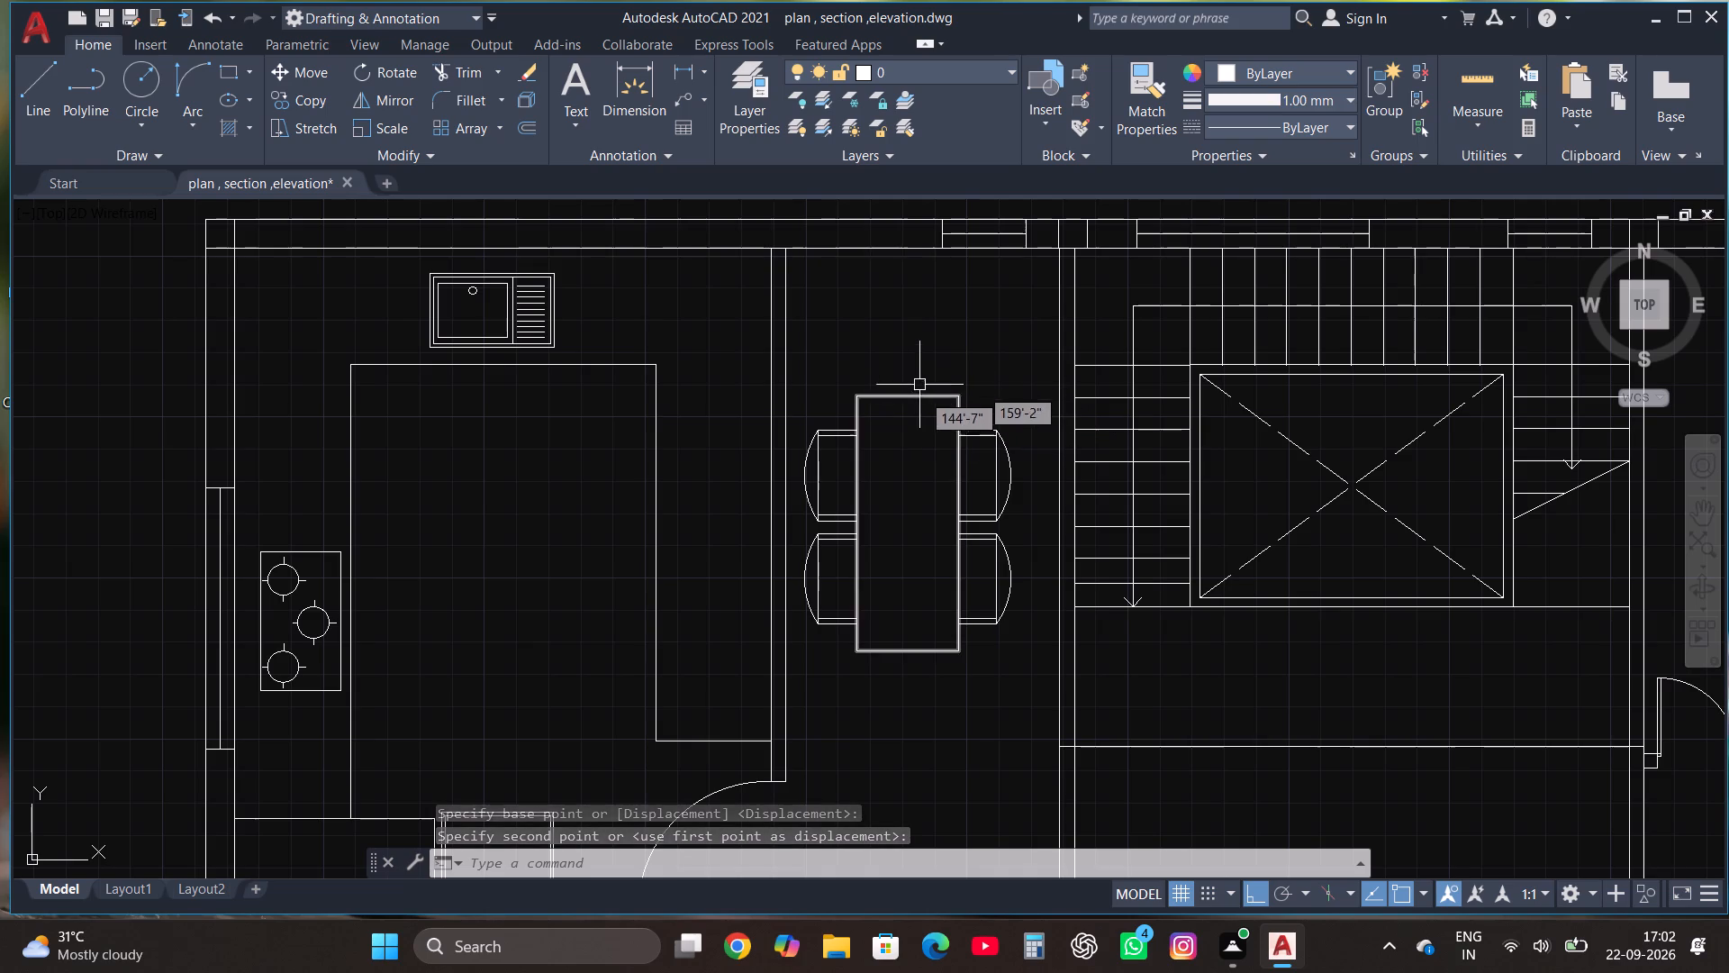
# Copy the table's northwest chair straight north into the open space outside the plan's north wall.
pyautogui.scroll(1, 924, 416)
pyautogui.click(730, 598)
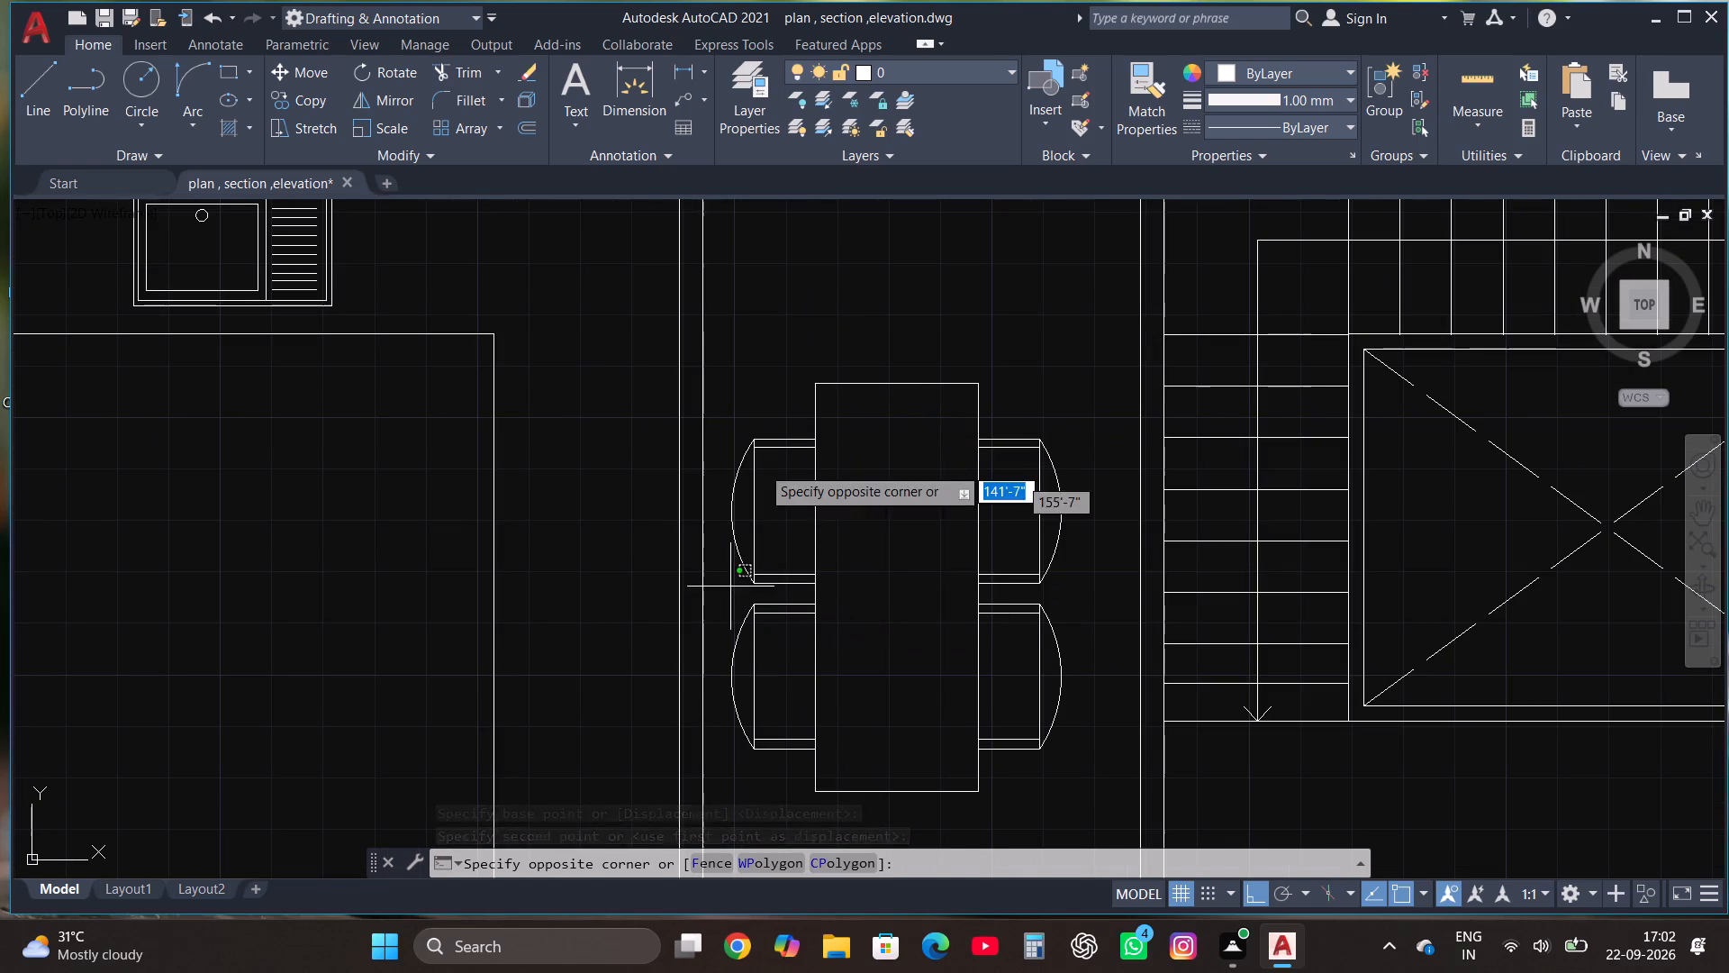
pyautogui.click(828, 420)
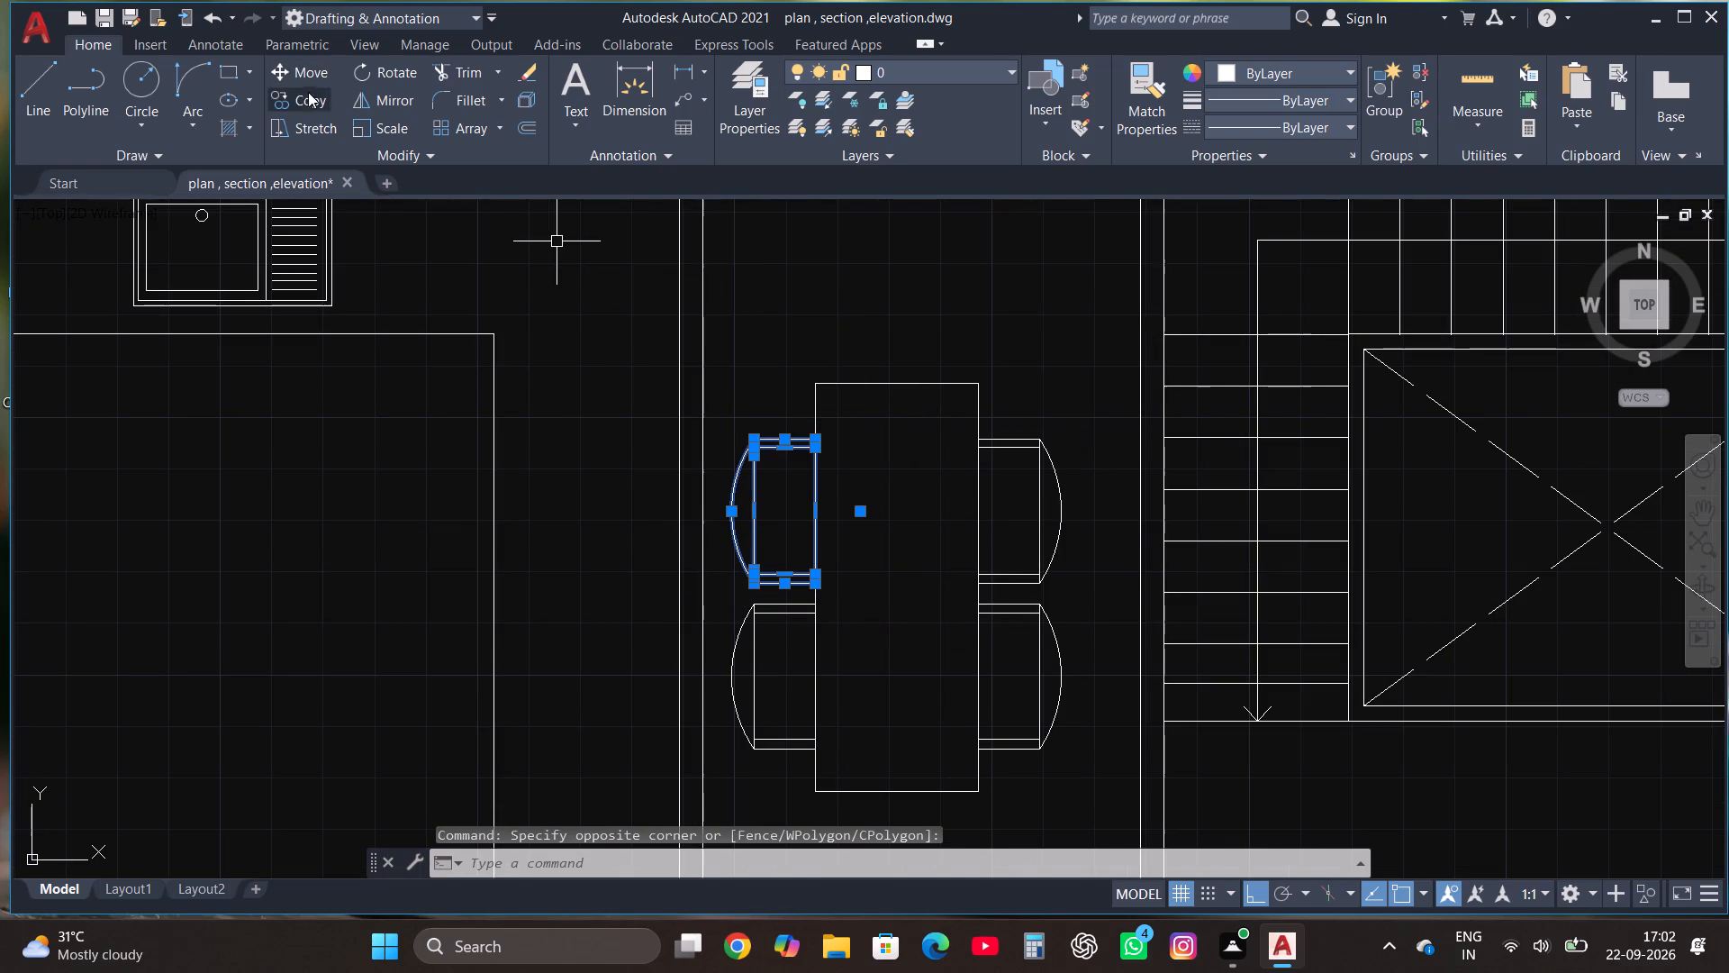
pyautogui.click(308, 101)
pyautogui.scroll(-2, 432, 382)
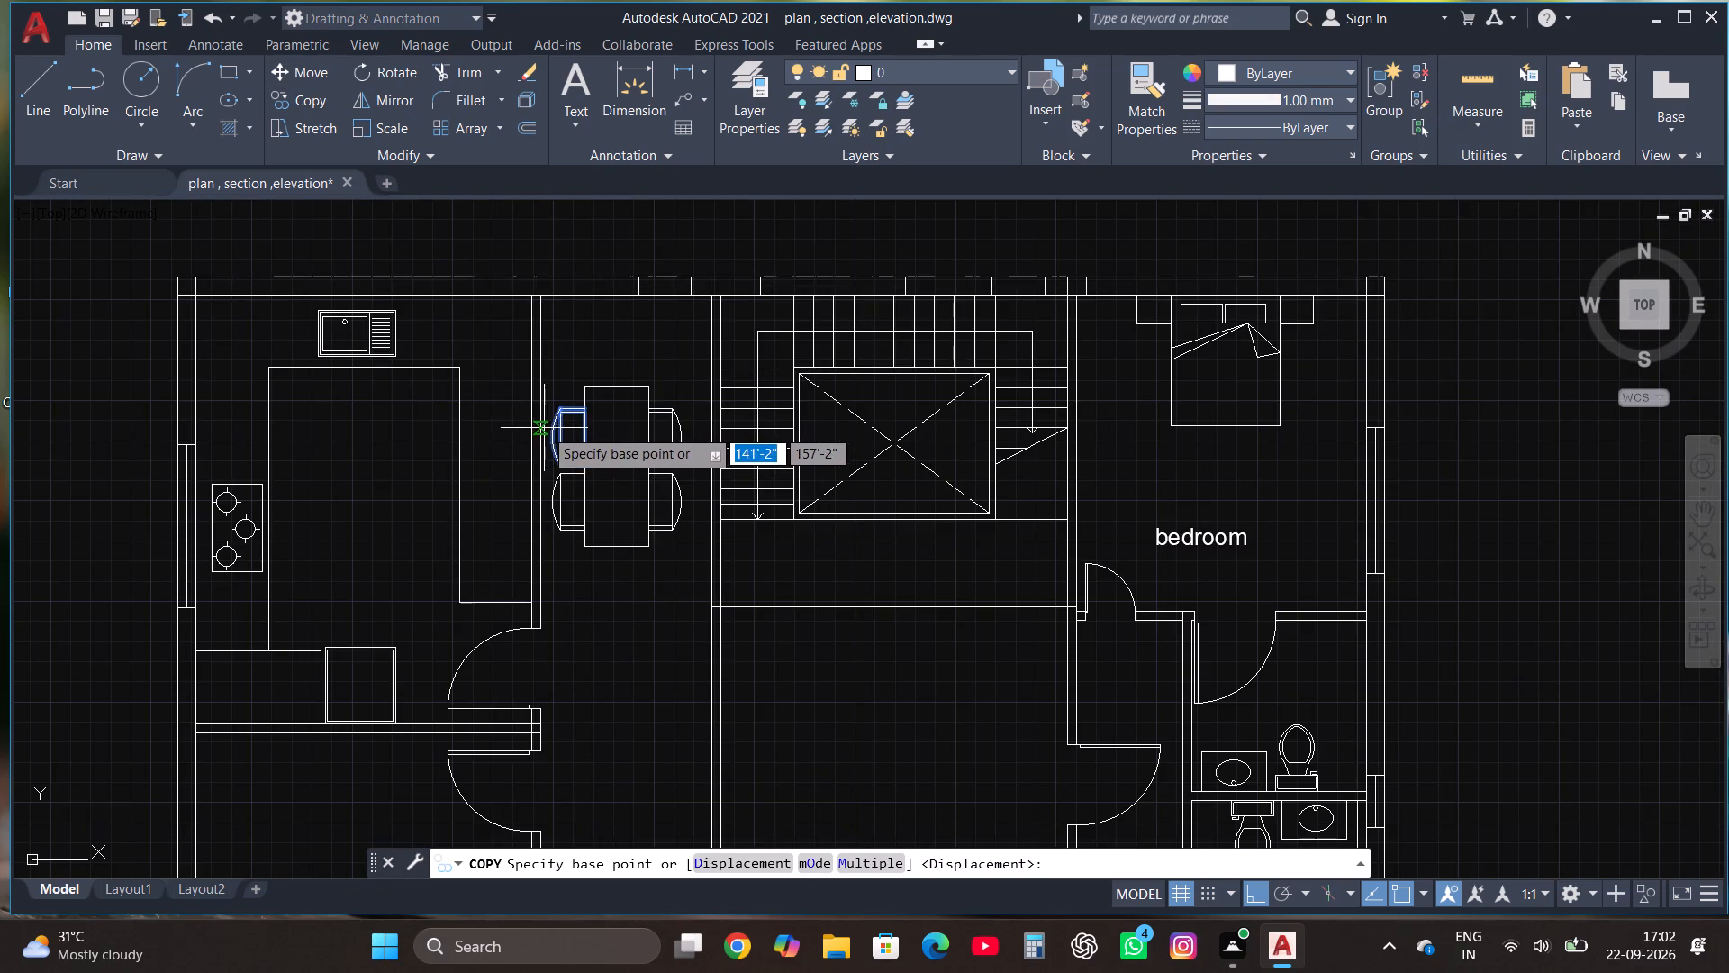
pyautogui.click(544, 428)
pyautogui.scroll(-2, 554, 469)
pyautogui.scroll(2, 557, 376)
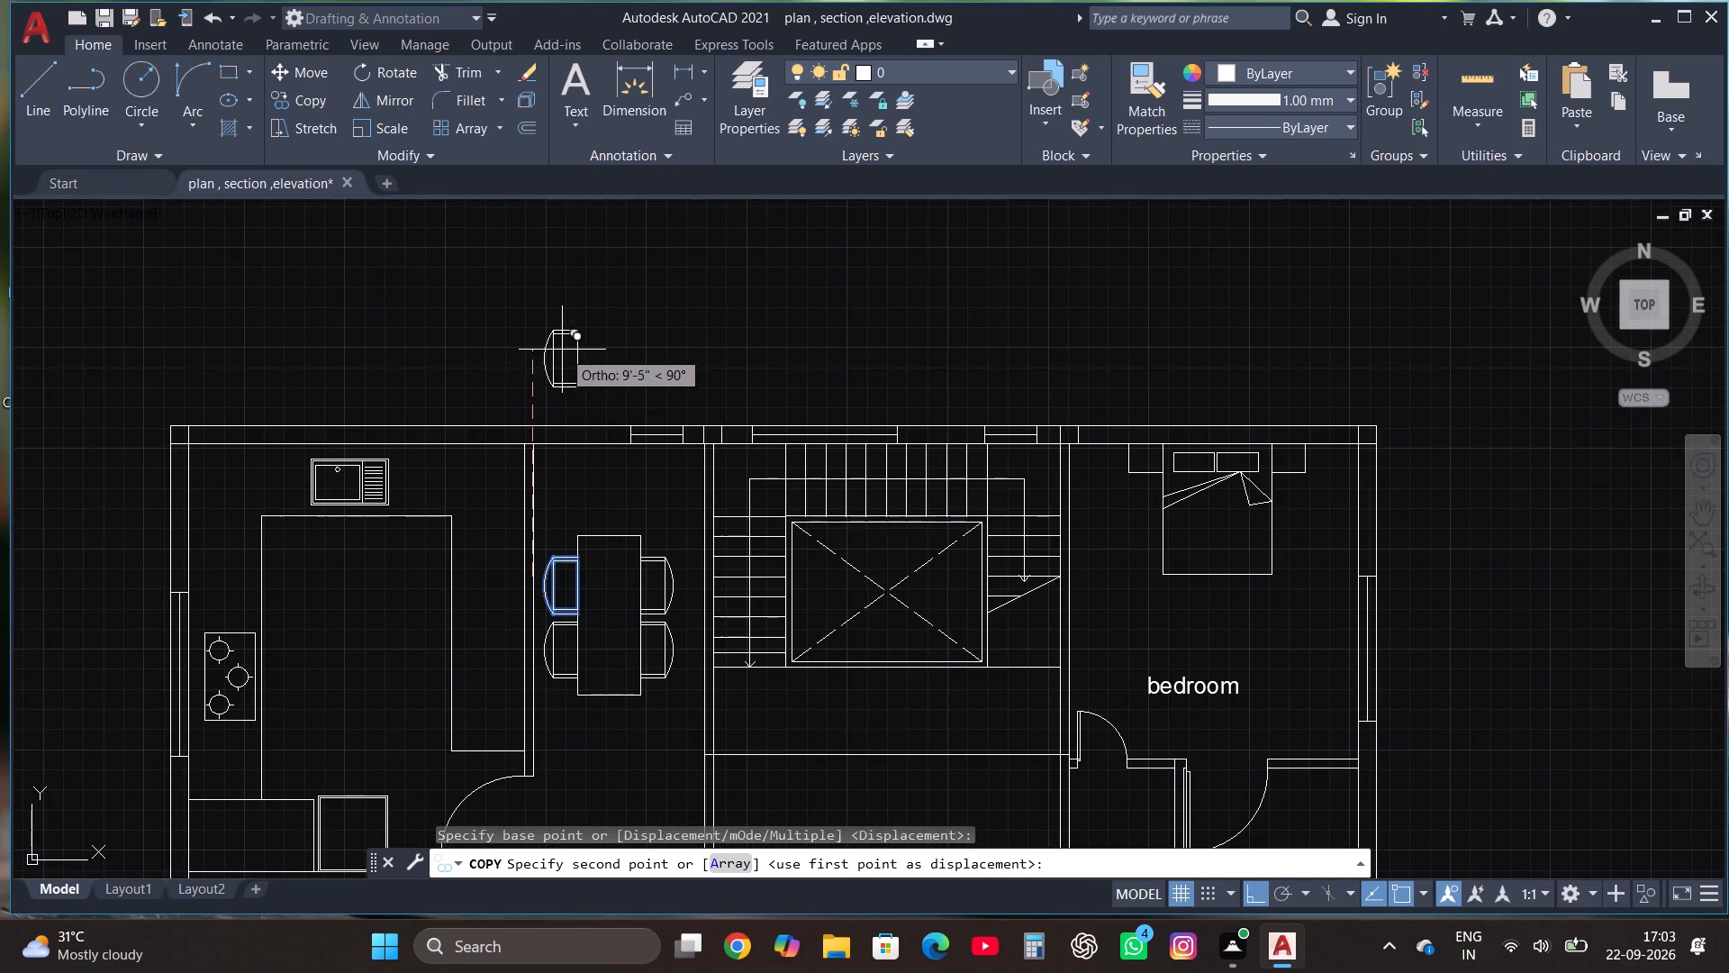
pyautogui.click(562, 350)
# Rotate the copied chair 270° so its curved back faces north.
pyautogui.click(527, 399)
pyautogui.click(591, 280)
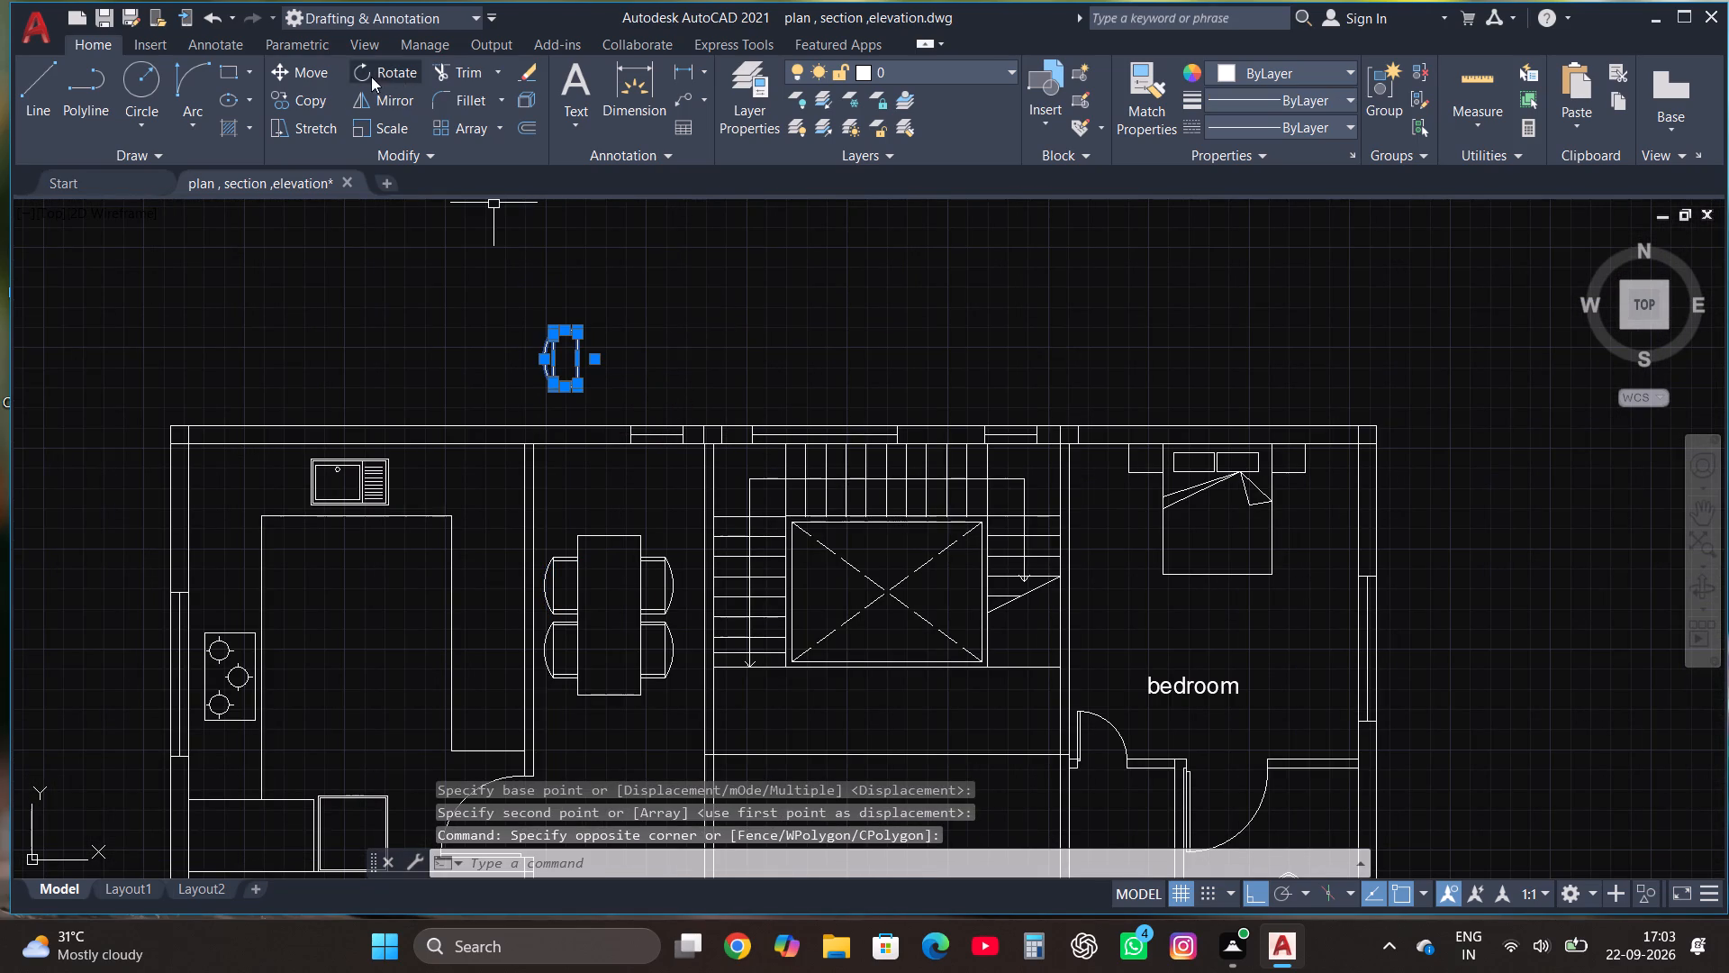
pyautogui.click(381, 76)
pyautogui.click(567, 339)
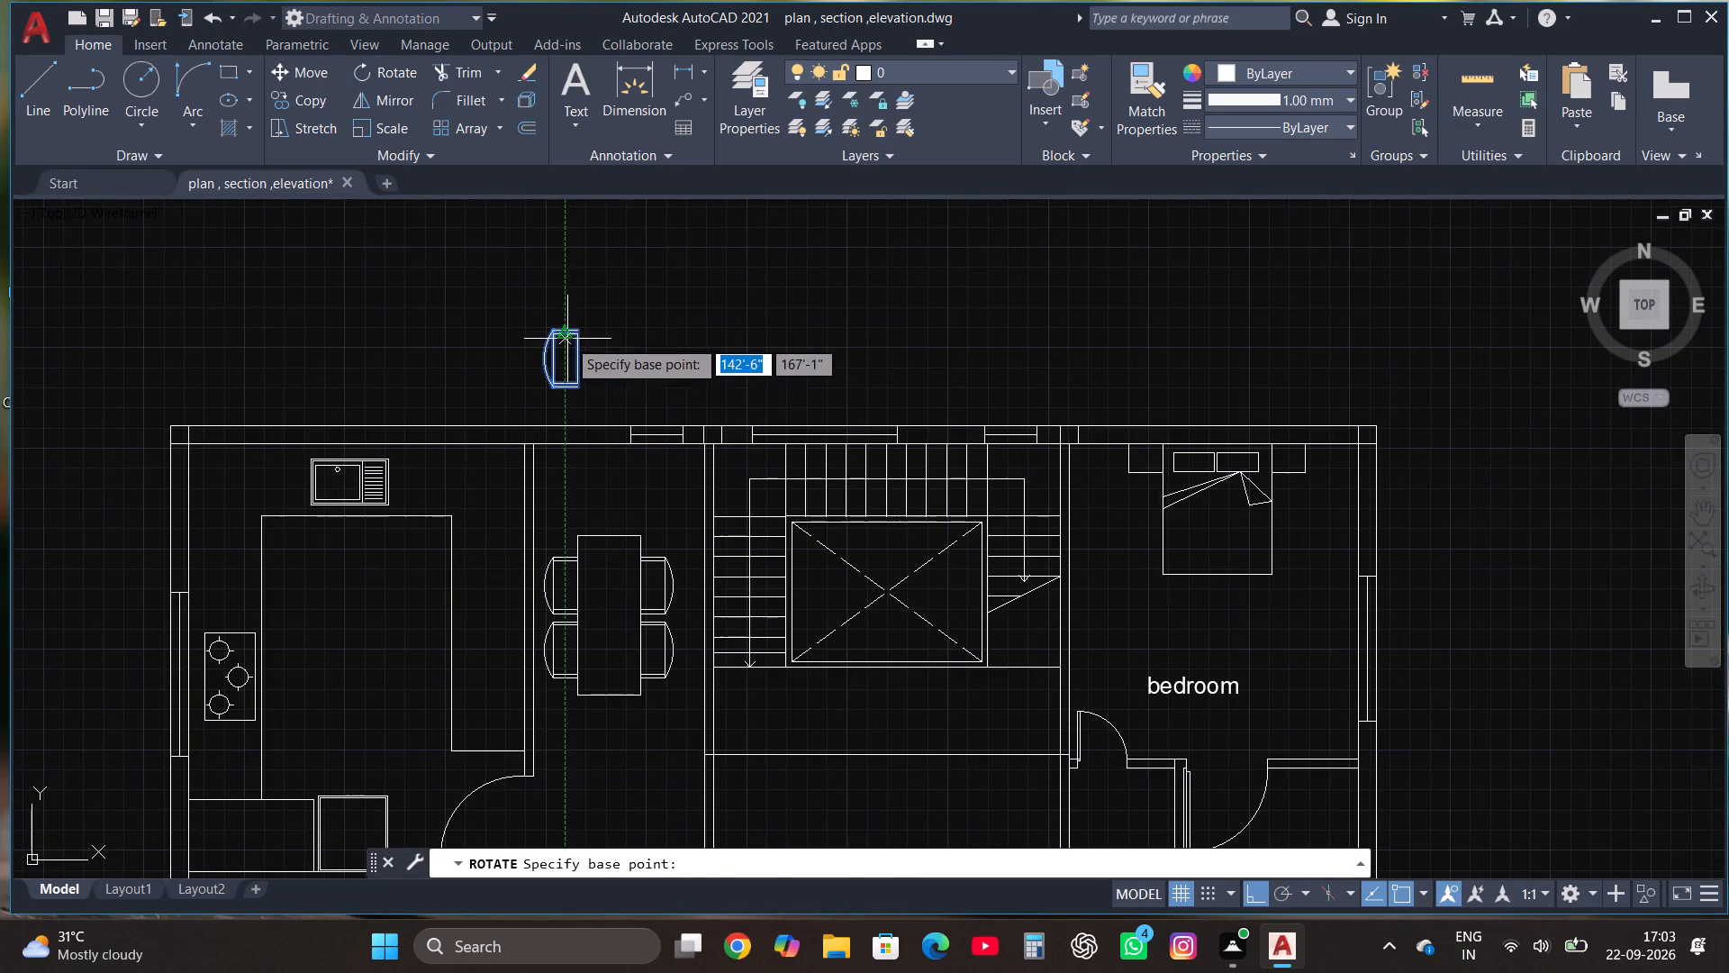
pyautogui.click(568, 405)
# Move the rotated chair to the middle of the table's north edge, with Ortho off for the placement.
pyautogui.scroll(-2, 567, 405)
pyautogui.scroll(1, 557, 384)
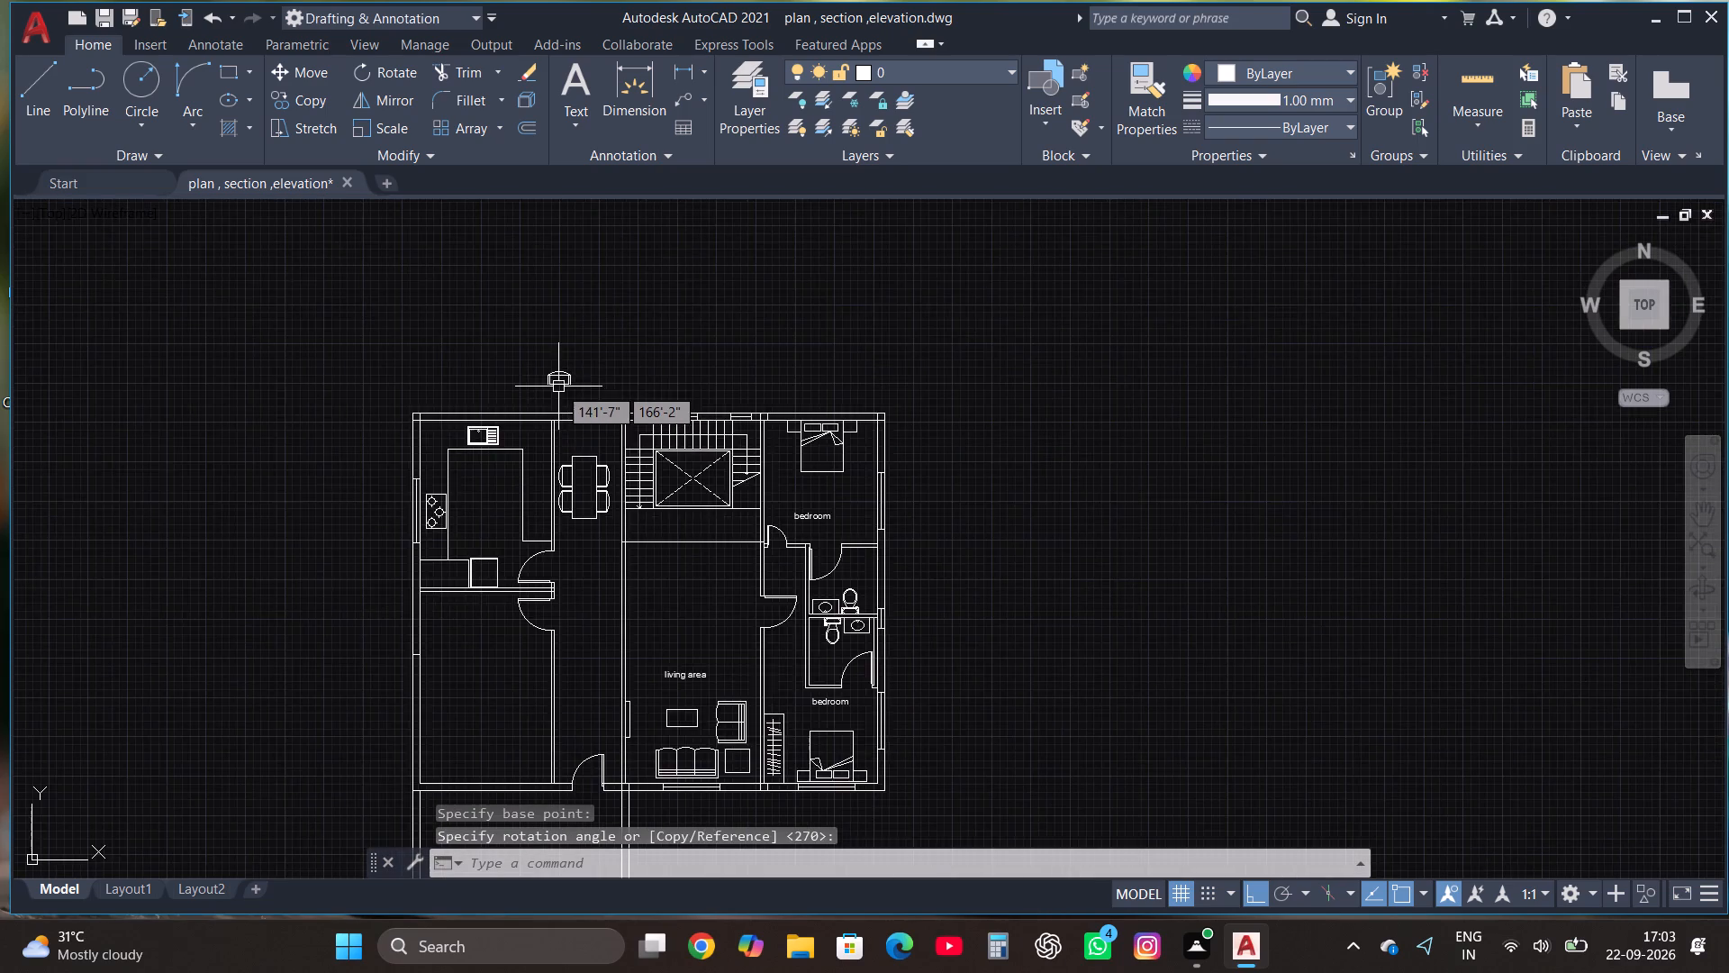
pyautogui.scroll(2, 558, 386)
pyautogui.click(486, 393)
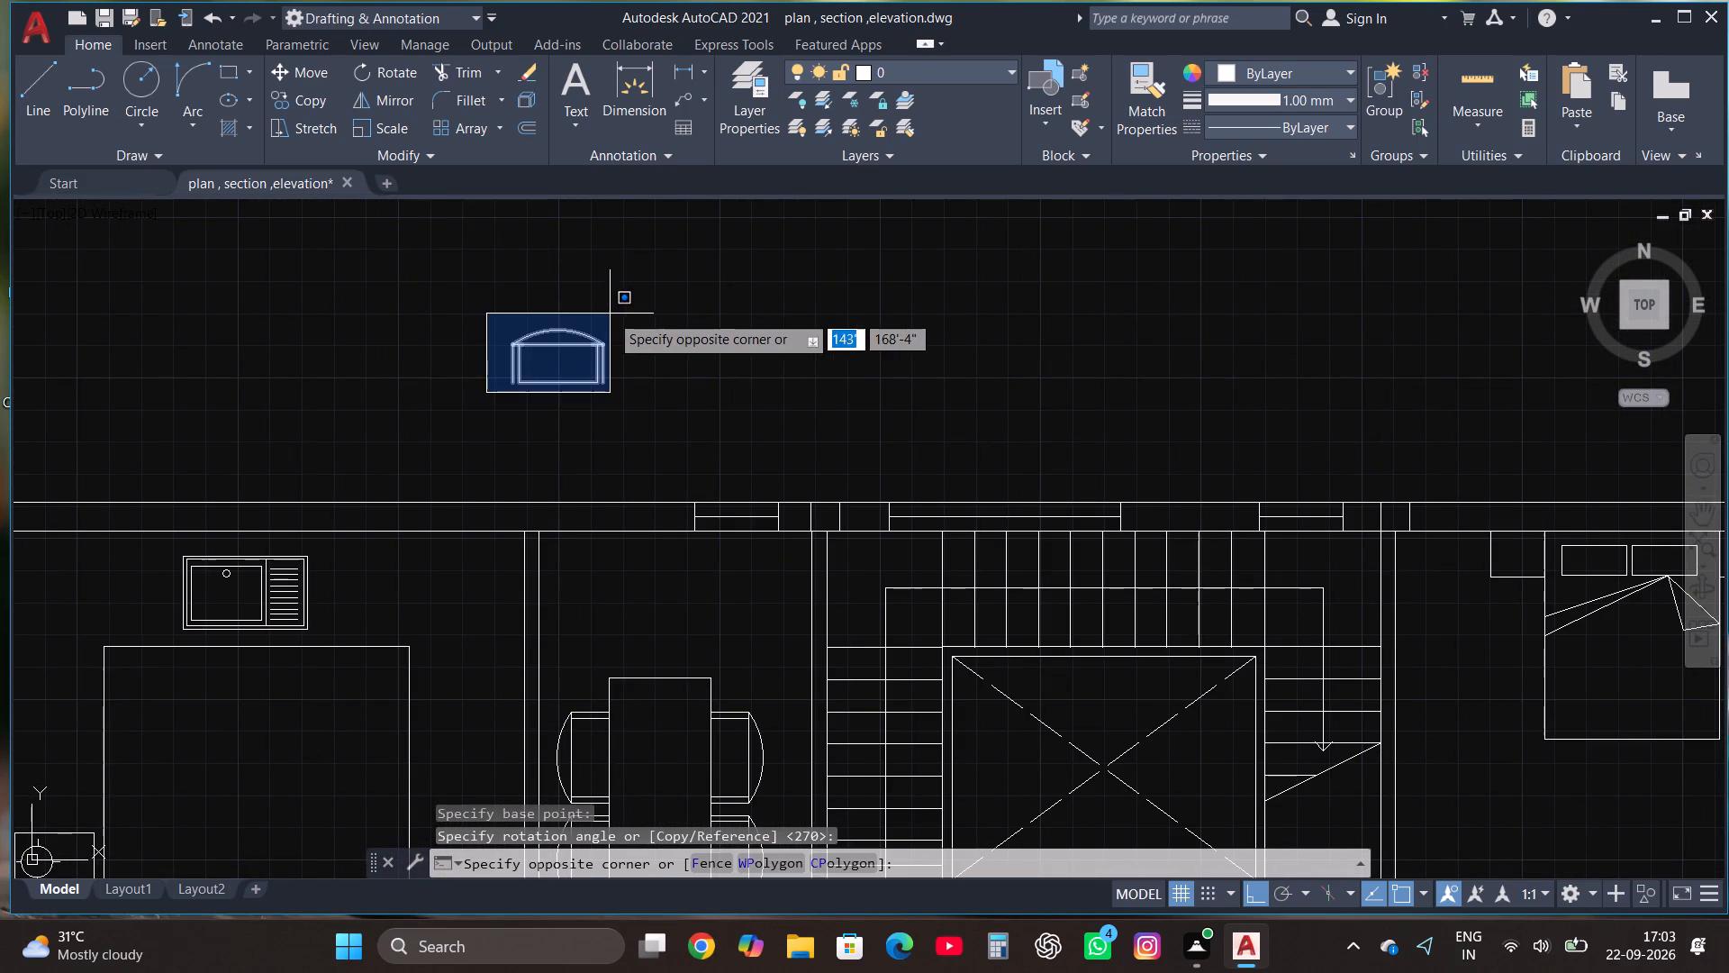
pyautogui.click(610, 314)
pyautogui.click(314, 70)
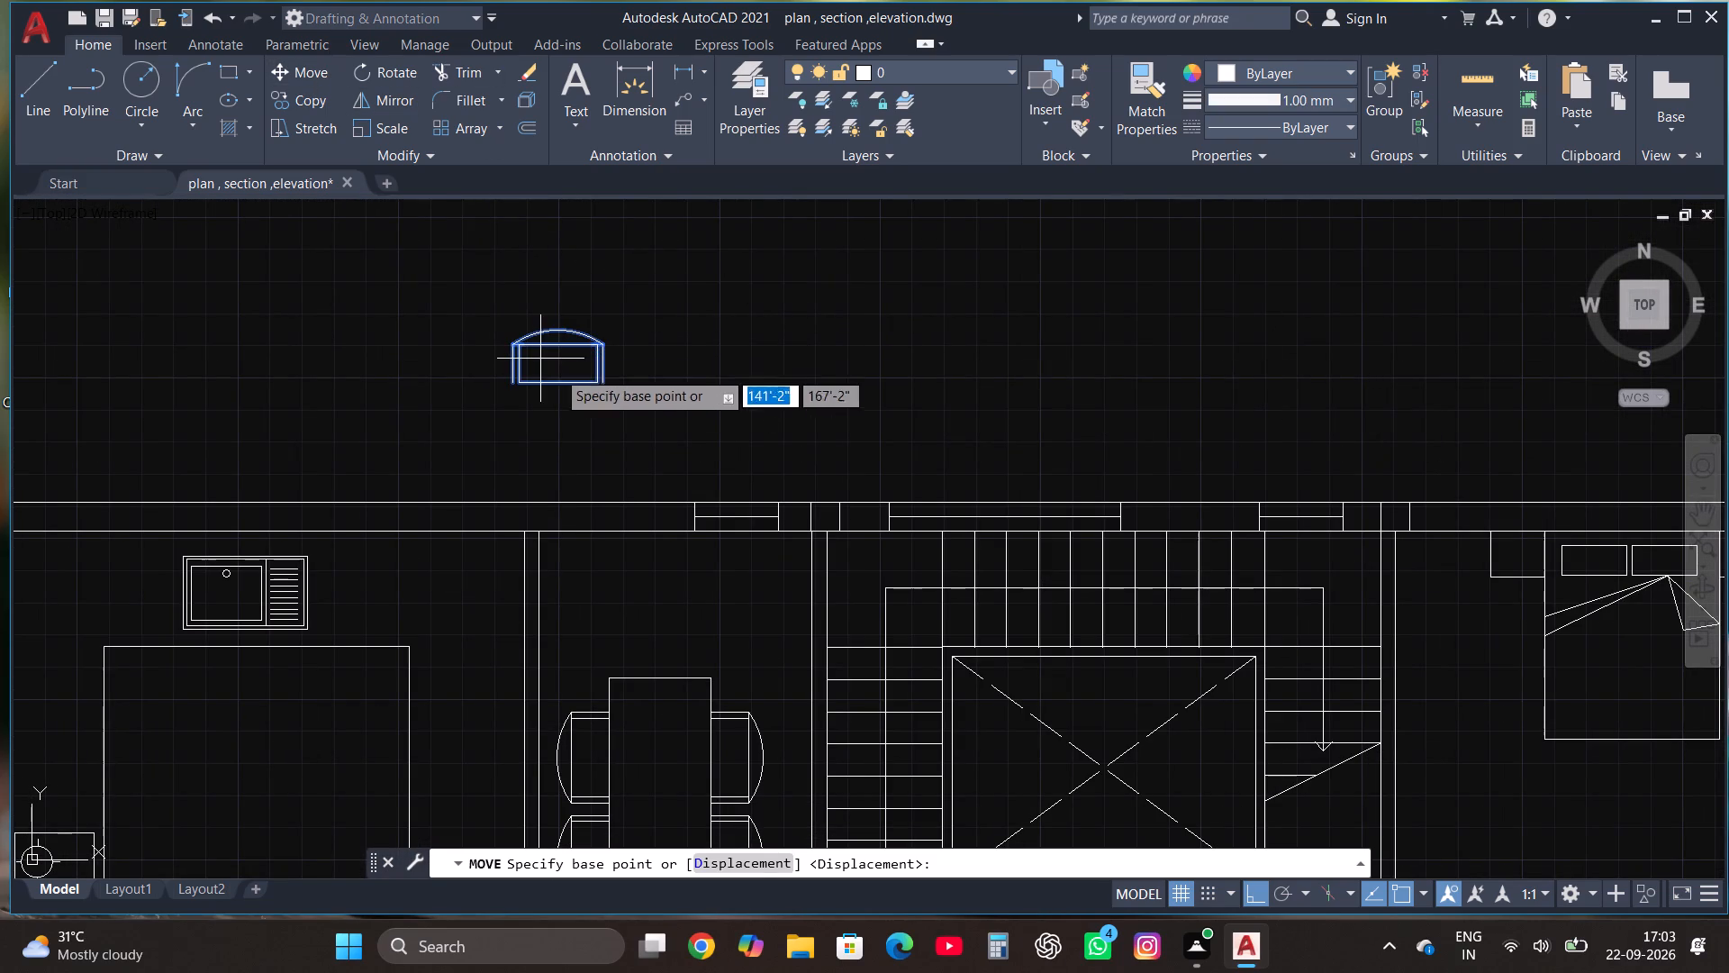
pyautogui.click(603, 382)
pyautogui.scroll(-1, 671, 452)
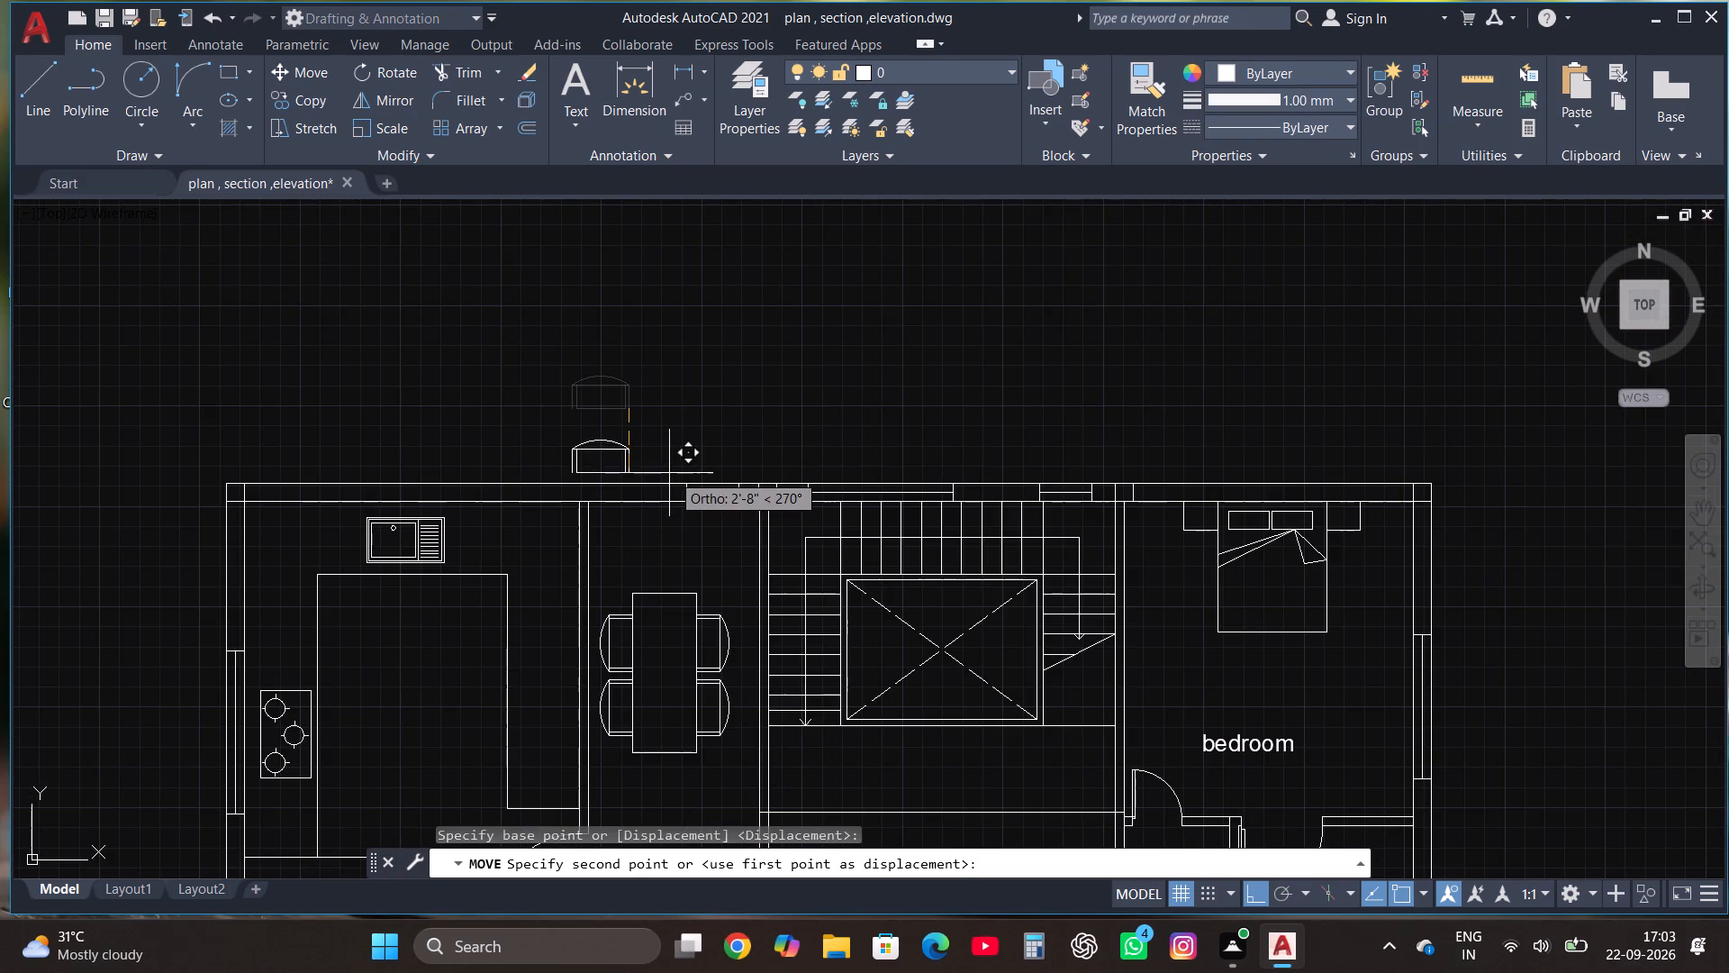
pyautogui.press('F8')
pyautogui.scroll(4, 685, 601)
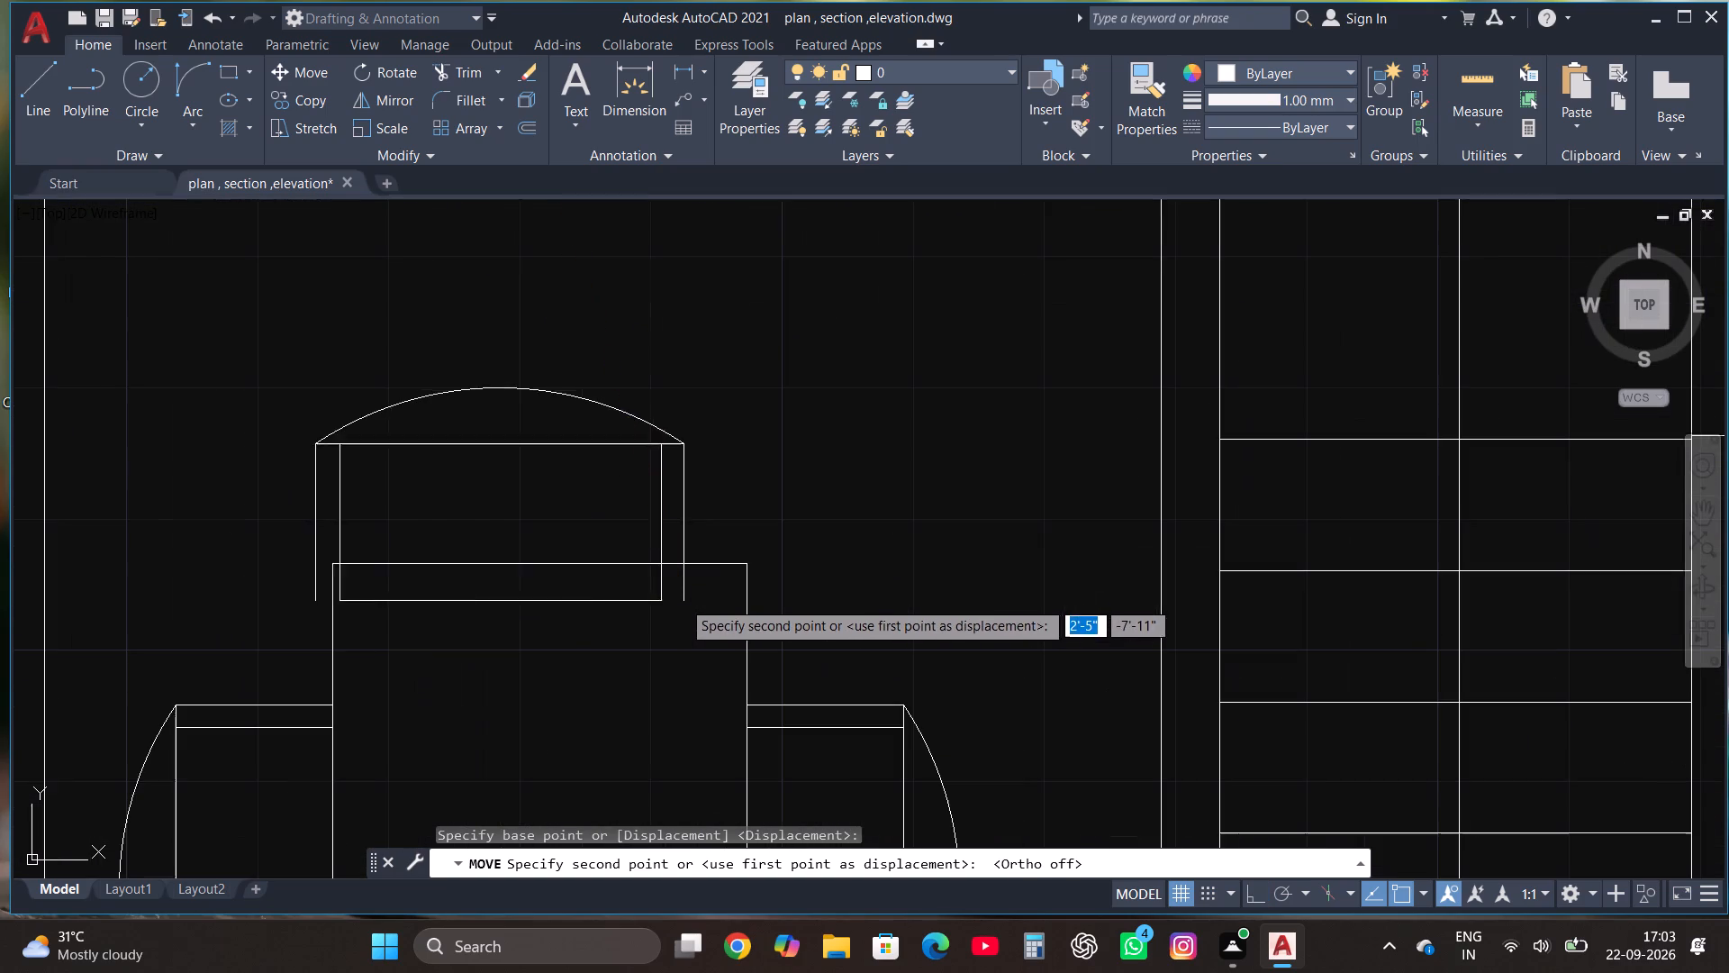
pyautogui.click(716, 565)
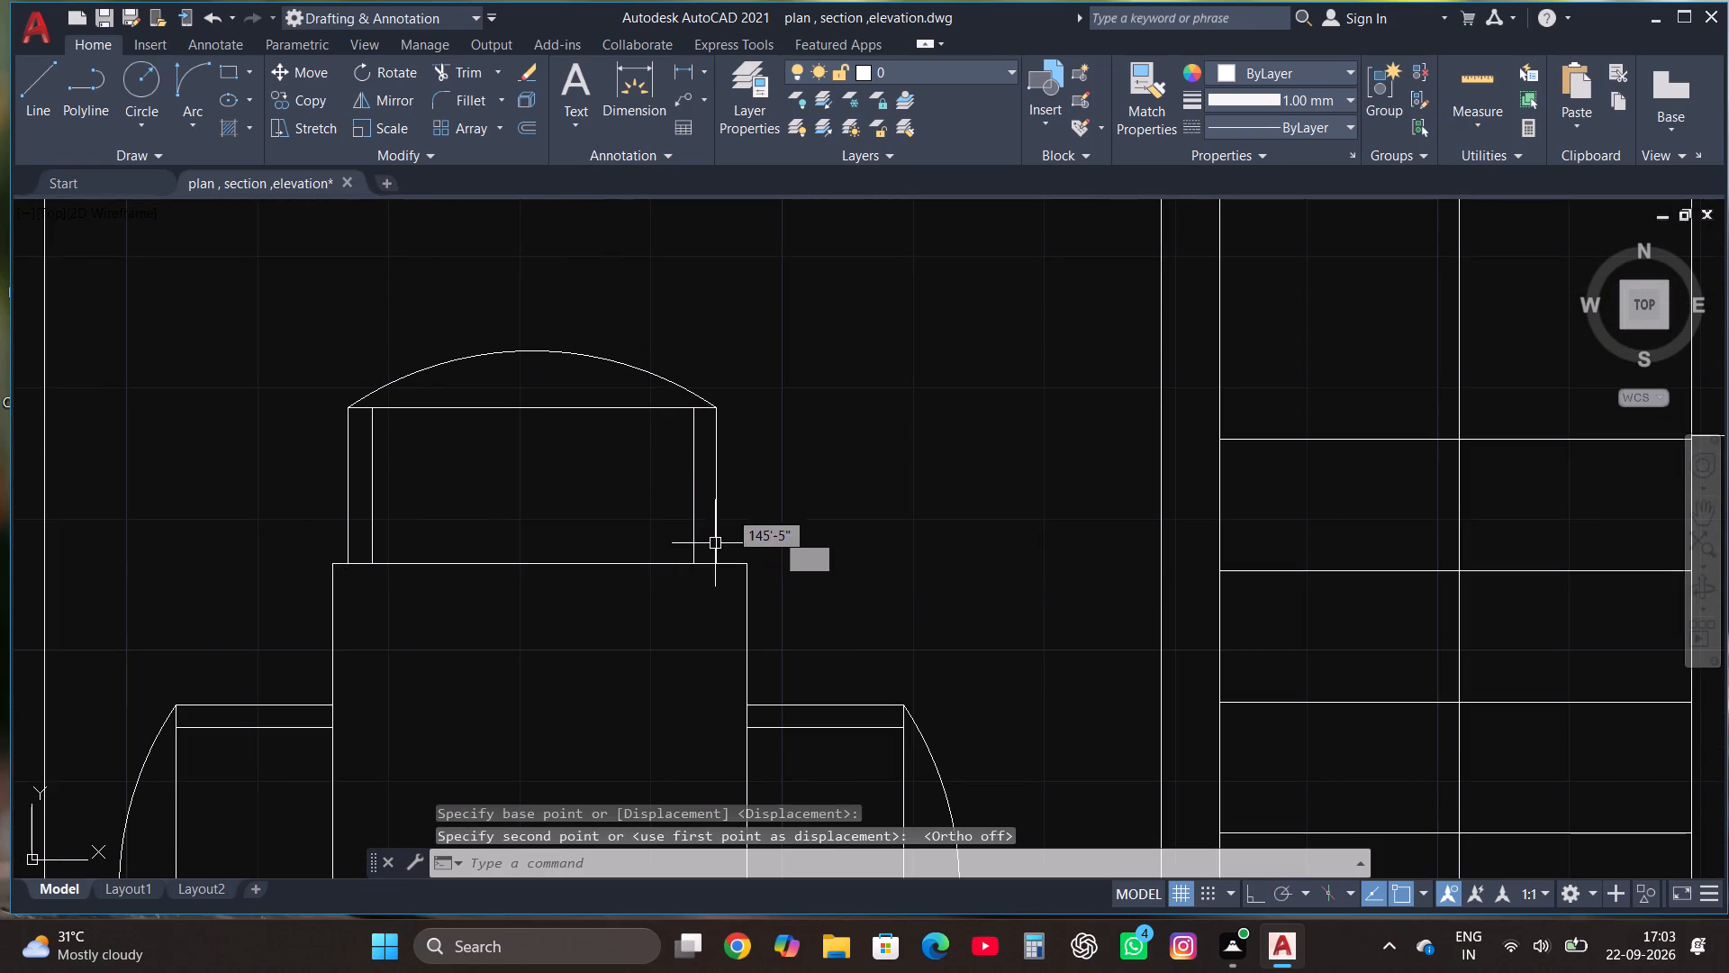
# Mirror the north chair to the table's south side about a horizontal line through the table, with Ortho on, keeping the original.
pyautogui.click(338, 598)
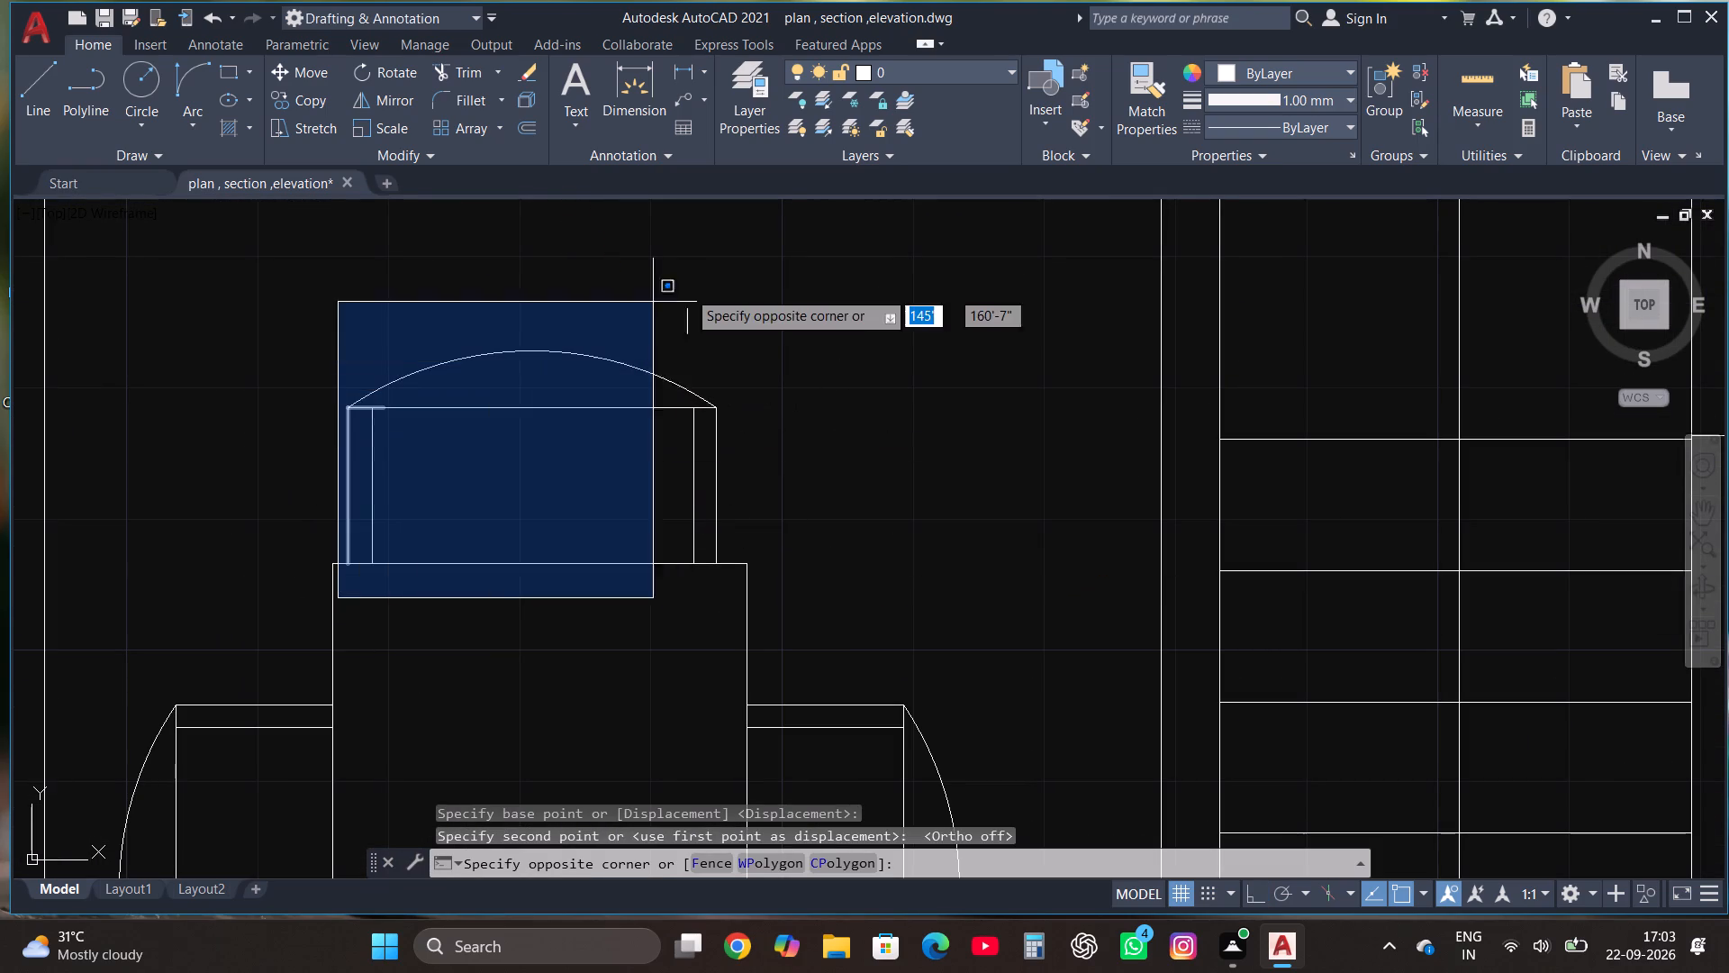
pyautogui.click(734, 286)
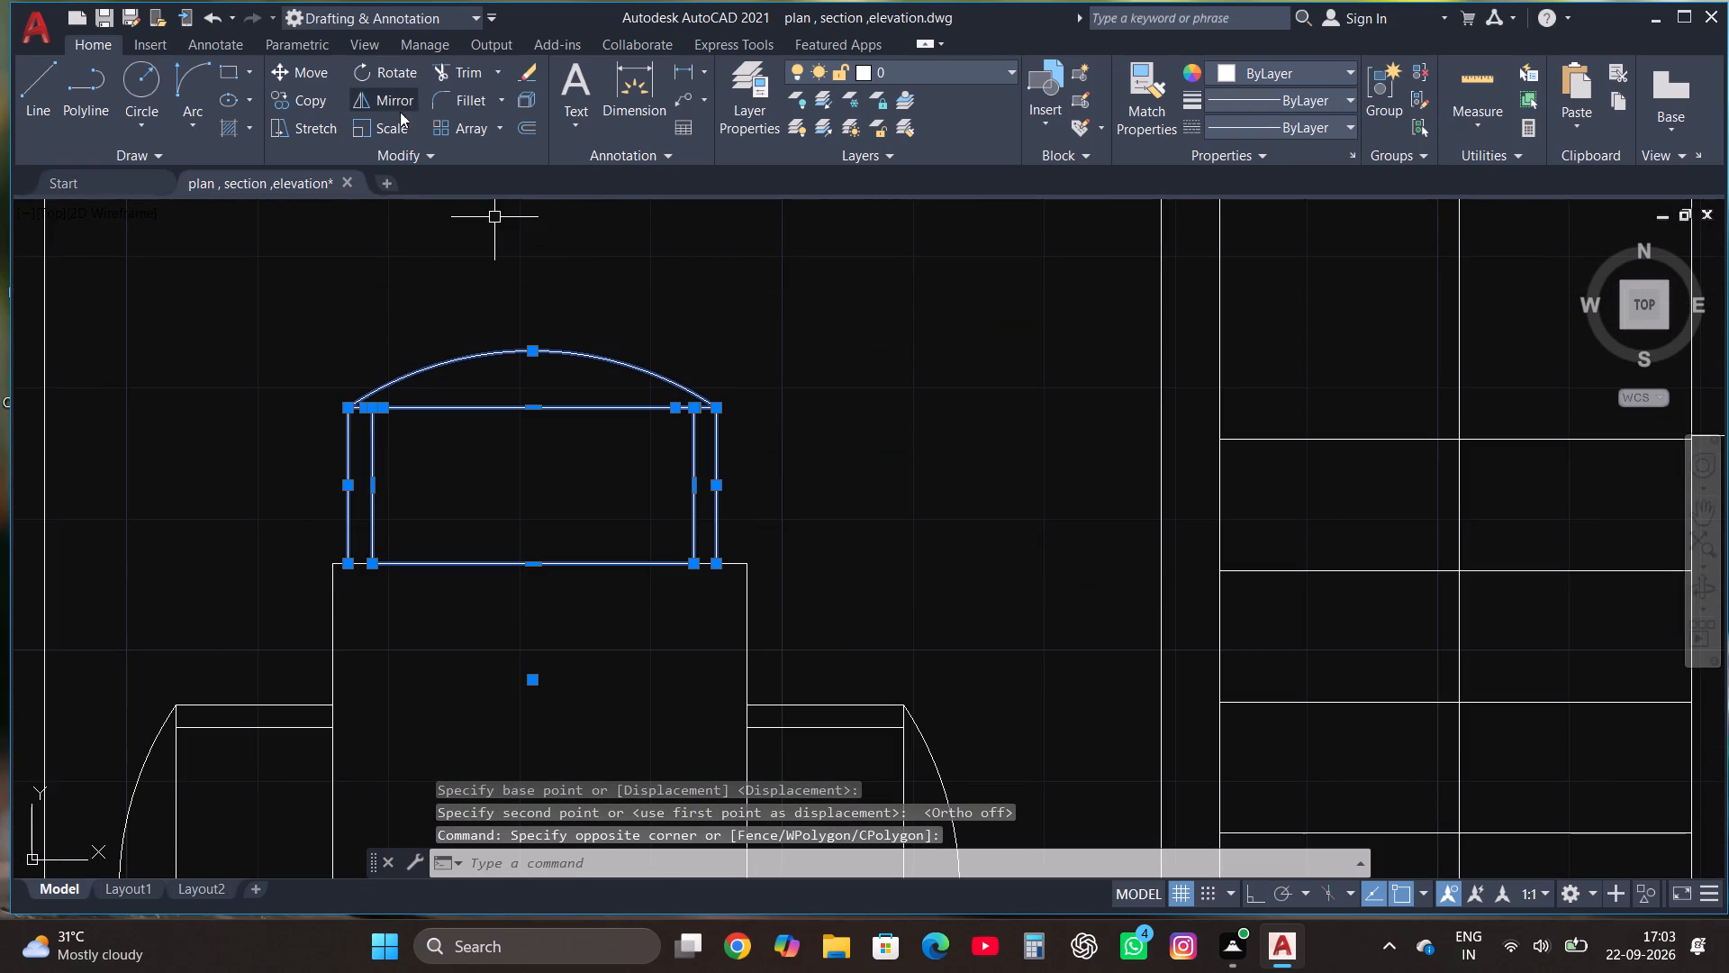
pyautogui.click(395, 105)
pyautogui.scroll(-5, 480, 196)
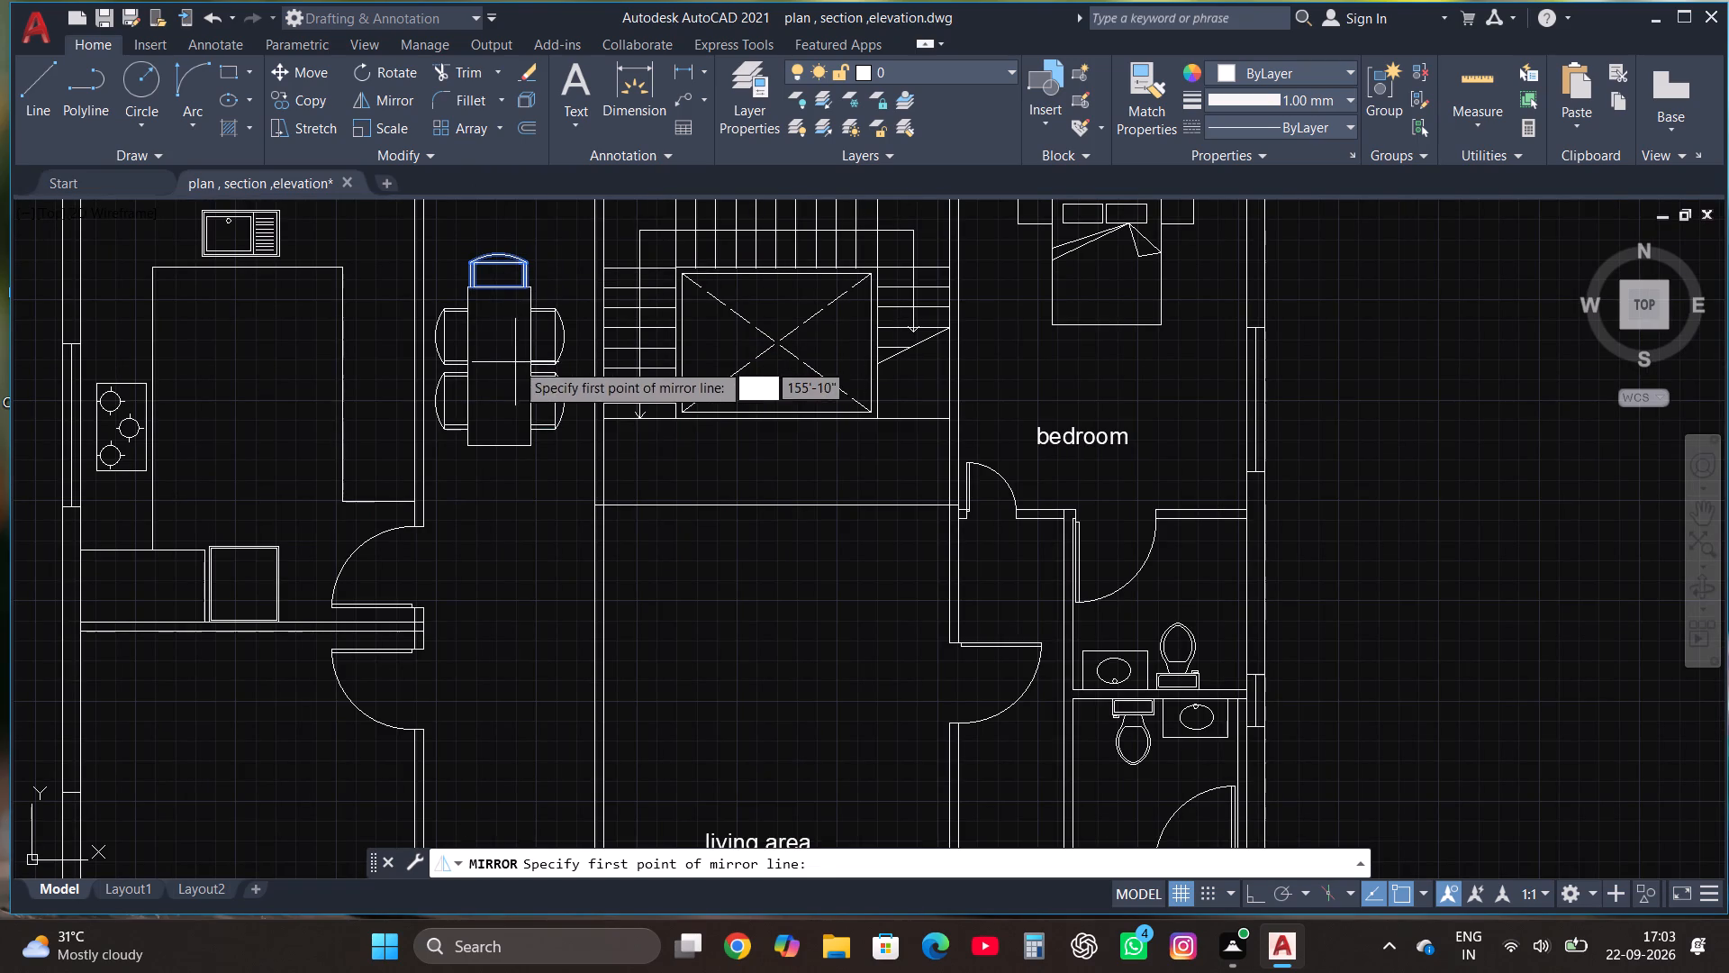
pyautogui.click(495, 374)
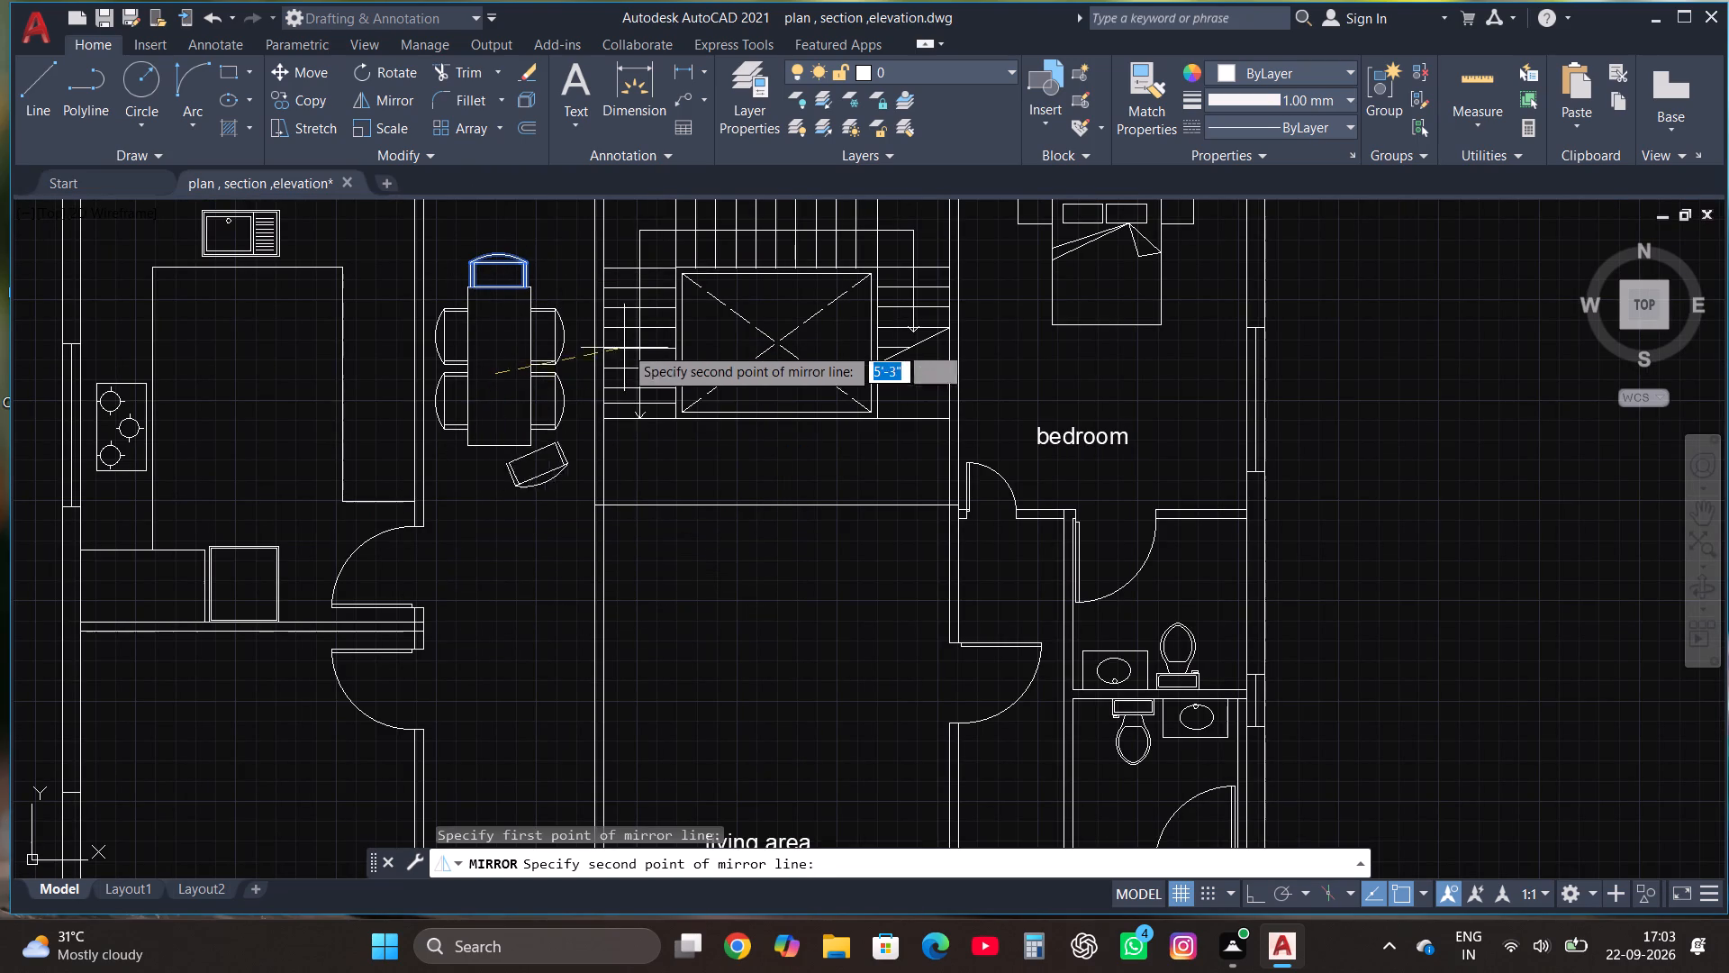
pyautogui.press('F8')
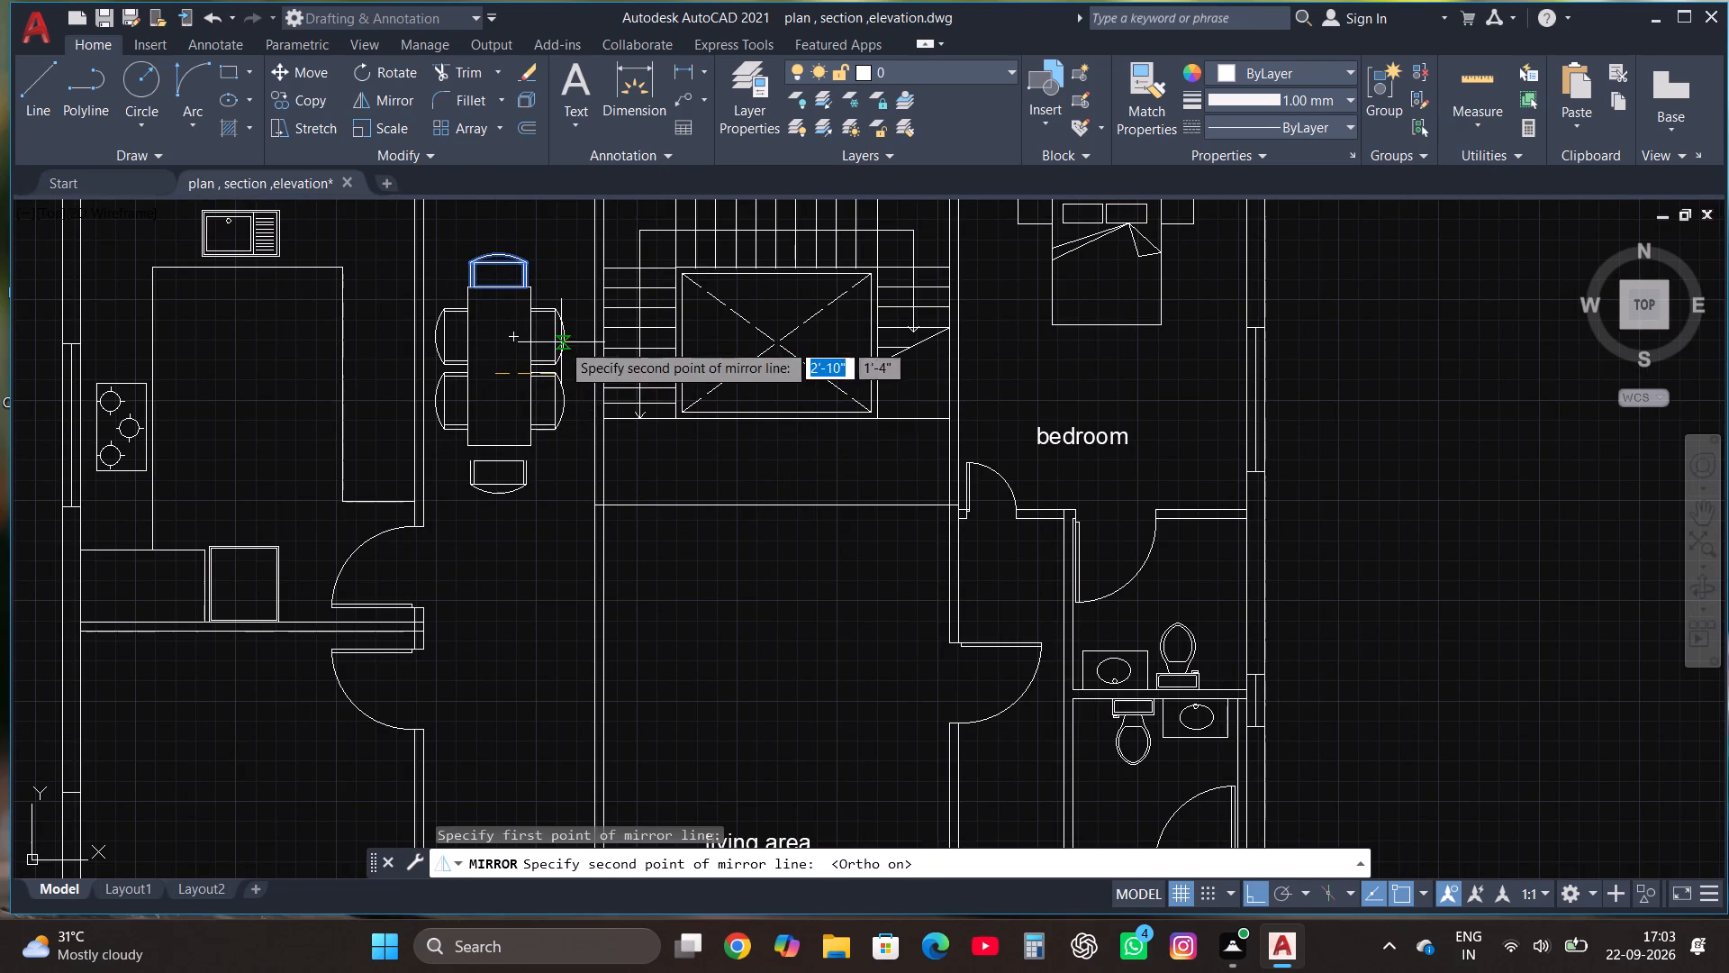
pyautogui.click(576, 365)
pyautogui.moveTo(616, 444); pyautogui.dragTo(576, 365)
# Move the mirrored south chair north so its seat meets the table's south edge.
pyautogui.scroll(2, 444, 457)
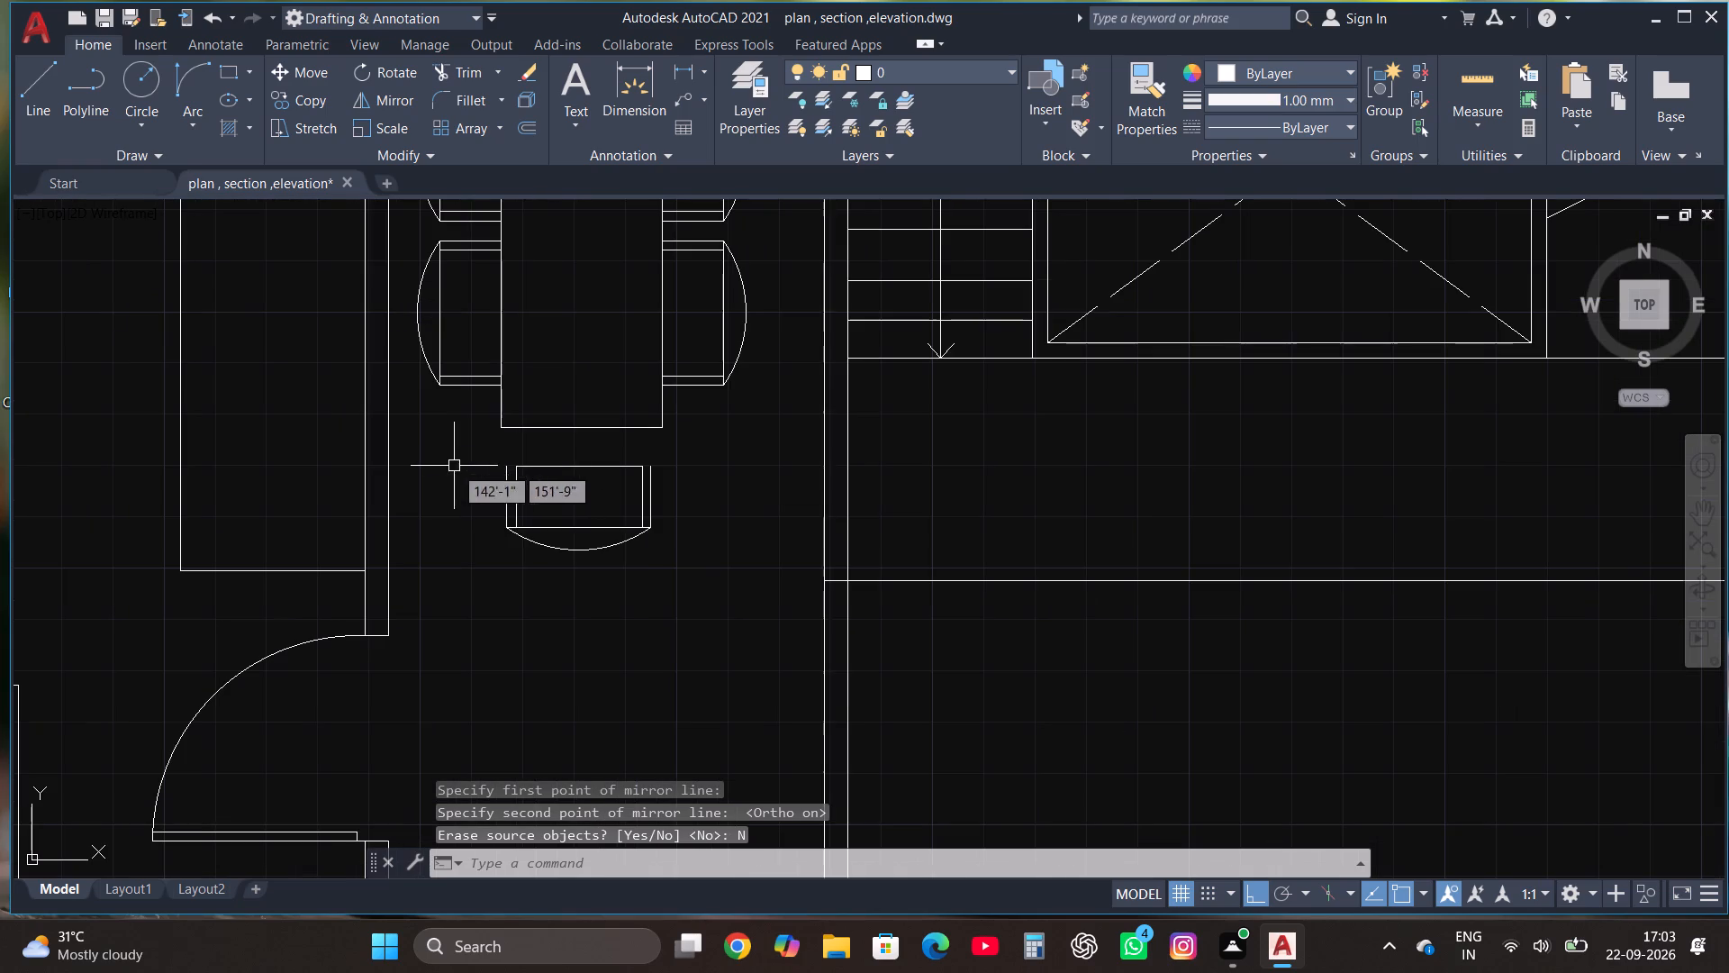
pyautogui.click(434, 575)
pyautogui.click(676, 450)
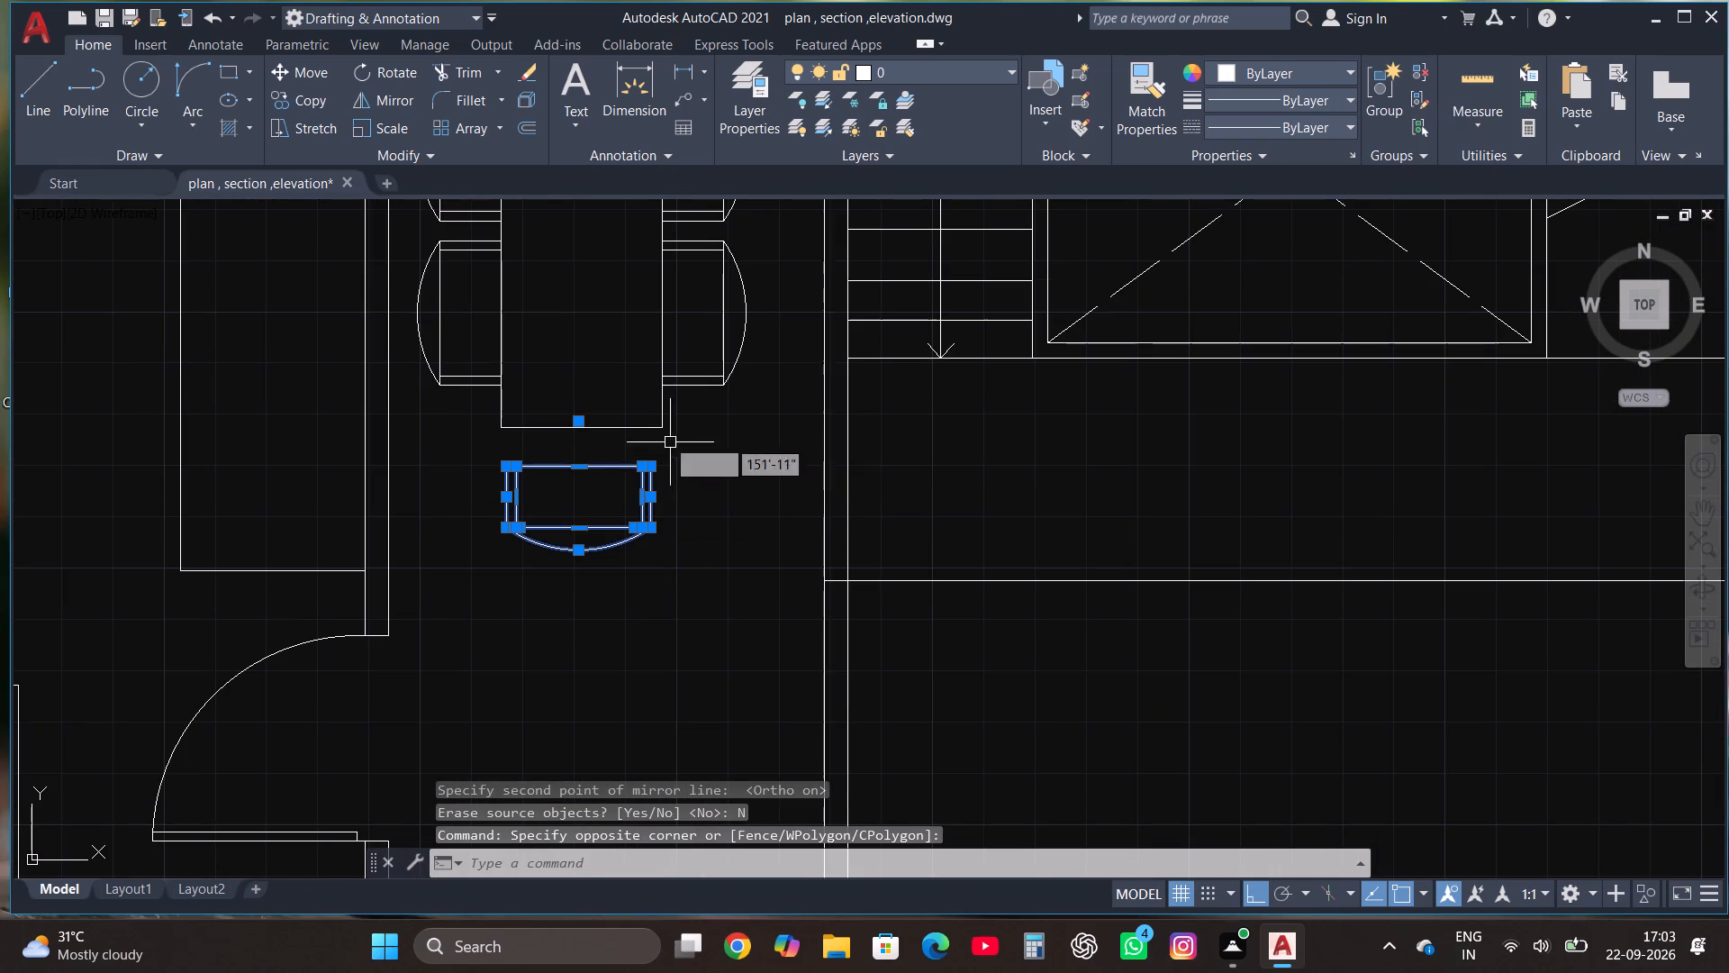
pyautogui.click(306, 77)
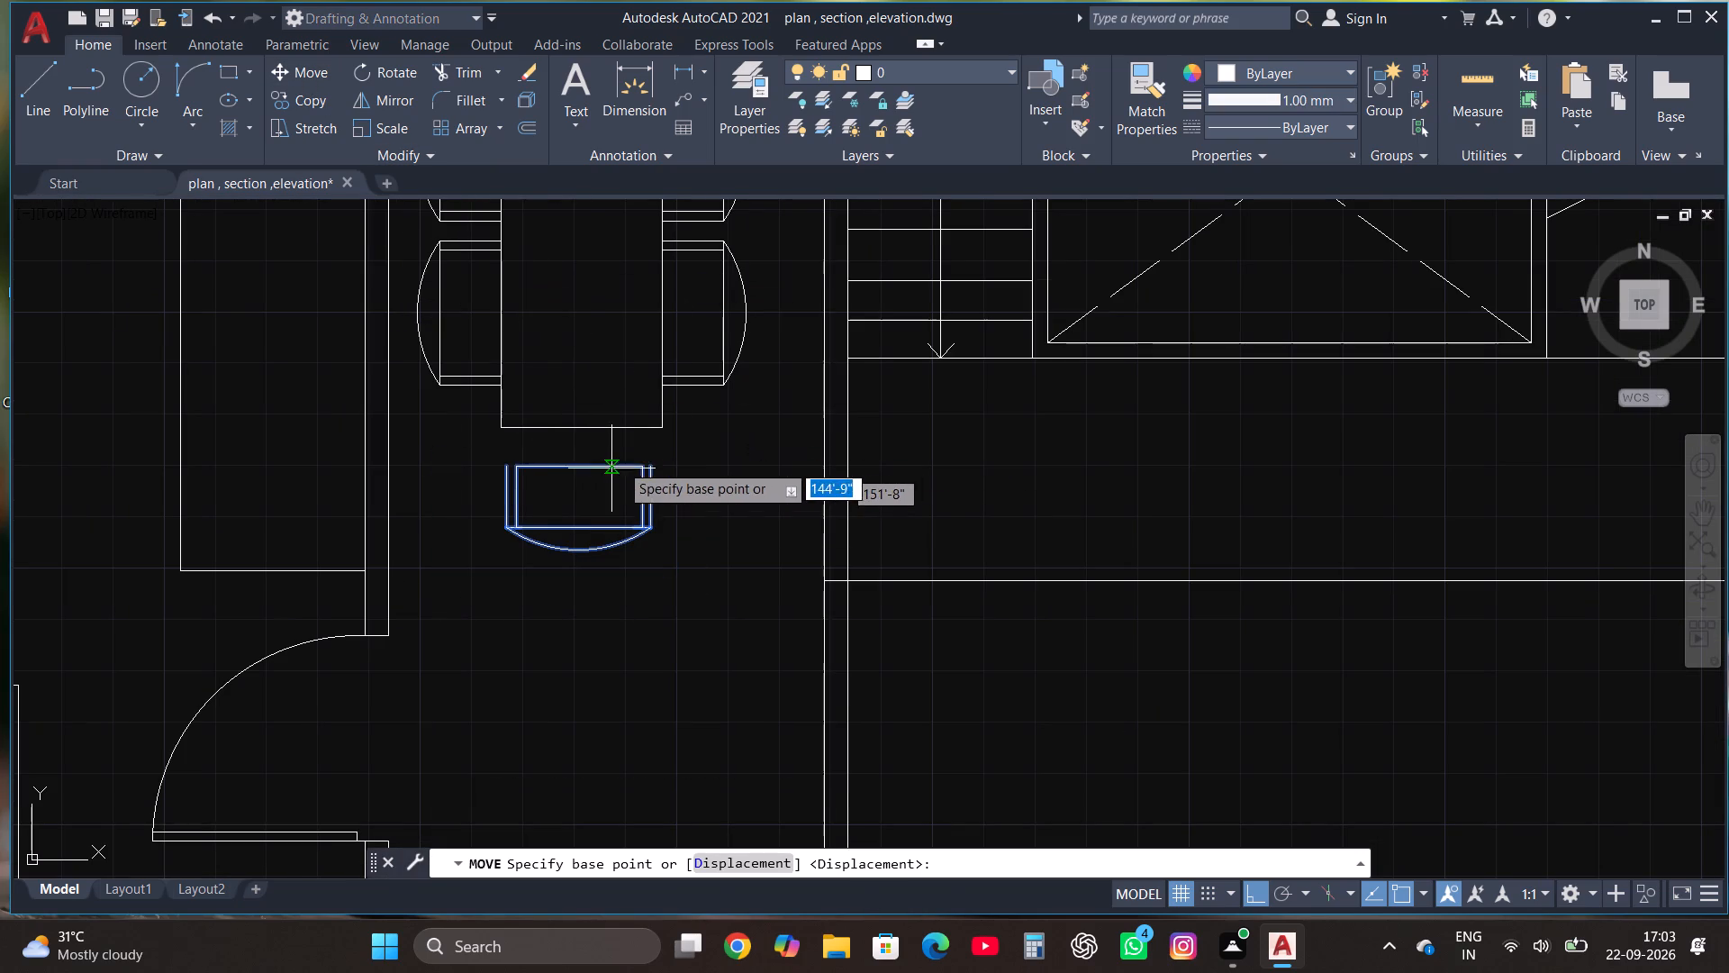
pyautogui.click(649, 468)
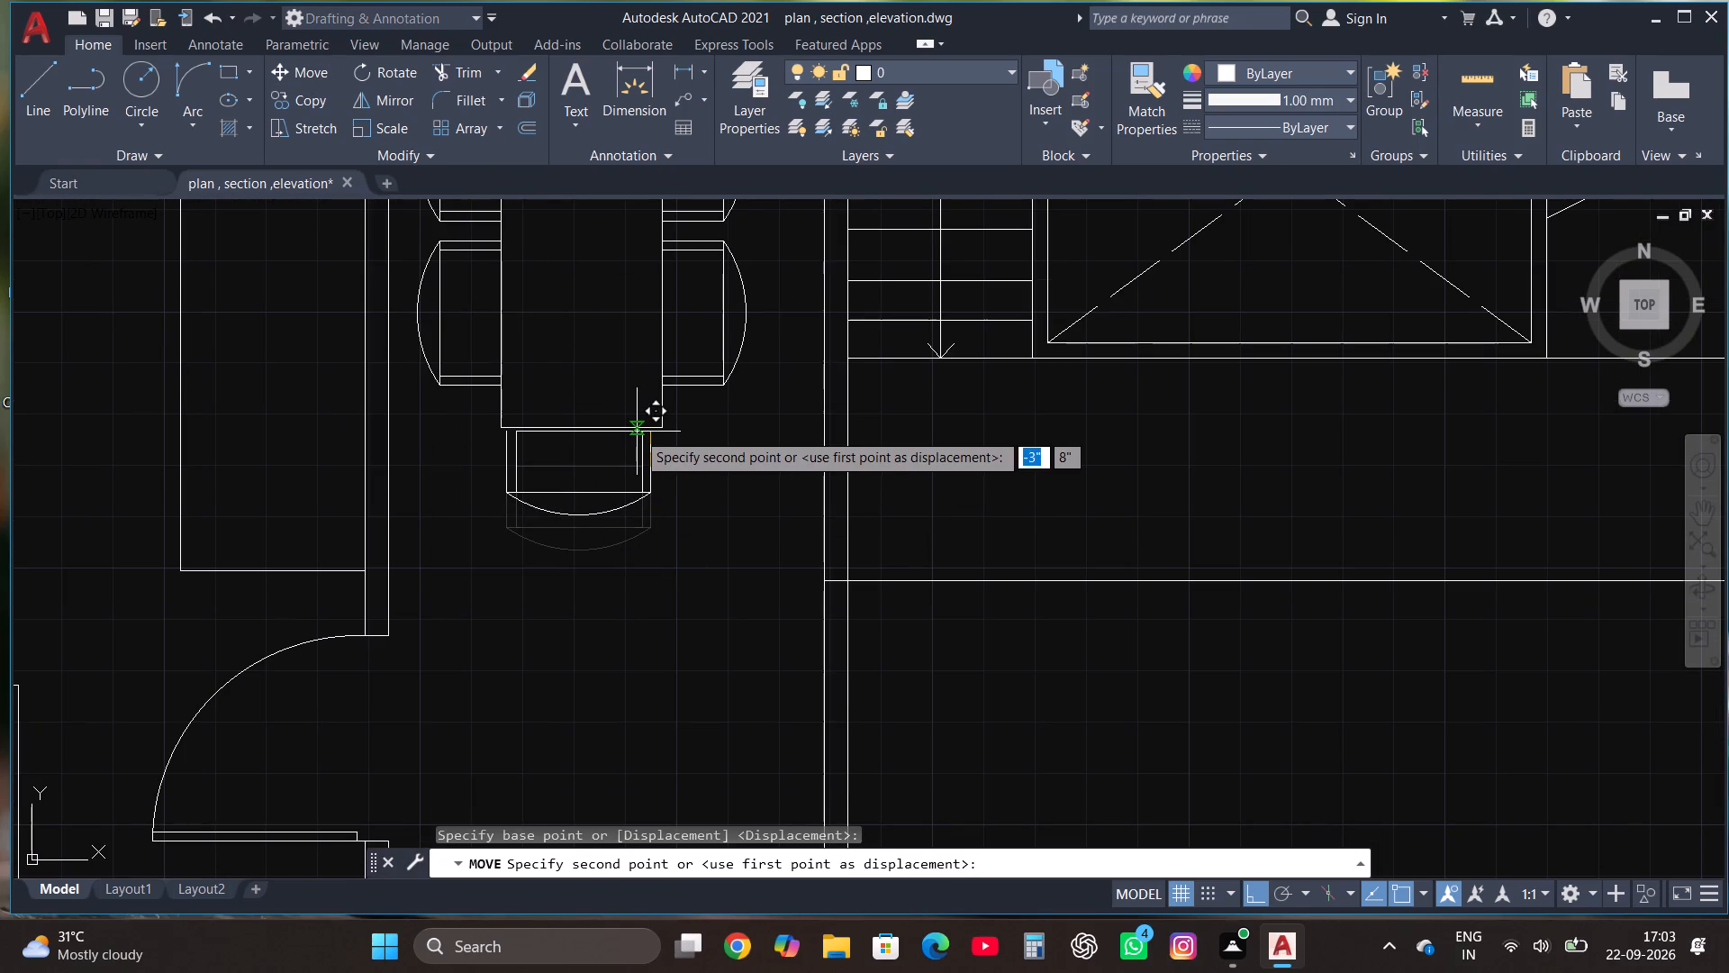
pyautogui.click(637, 432)
# Move the south chair's seat and side lines slightly east to centre them on the table's south edge.
pyautogui.scroll(2, 648, 476)
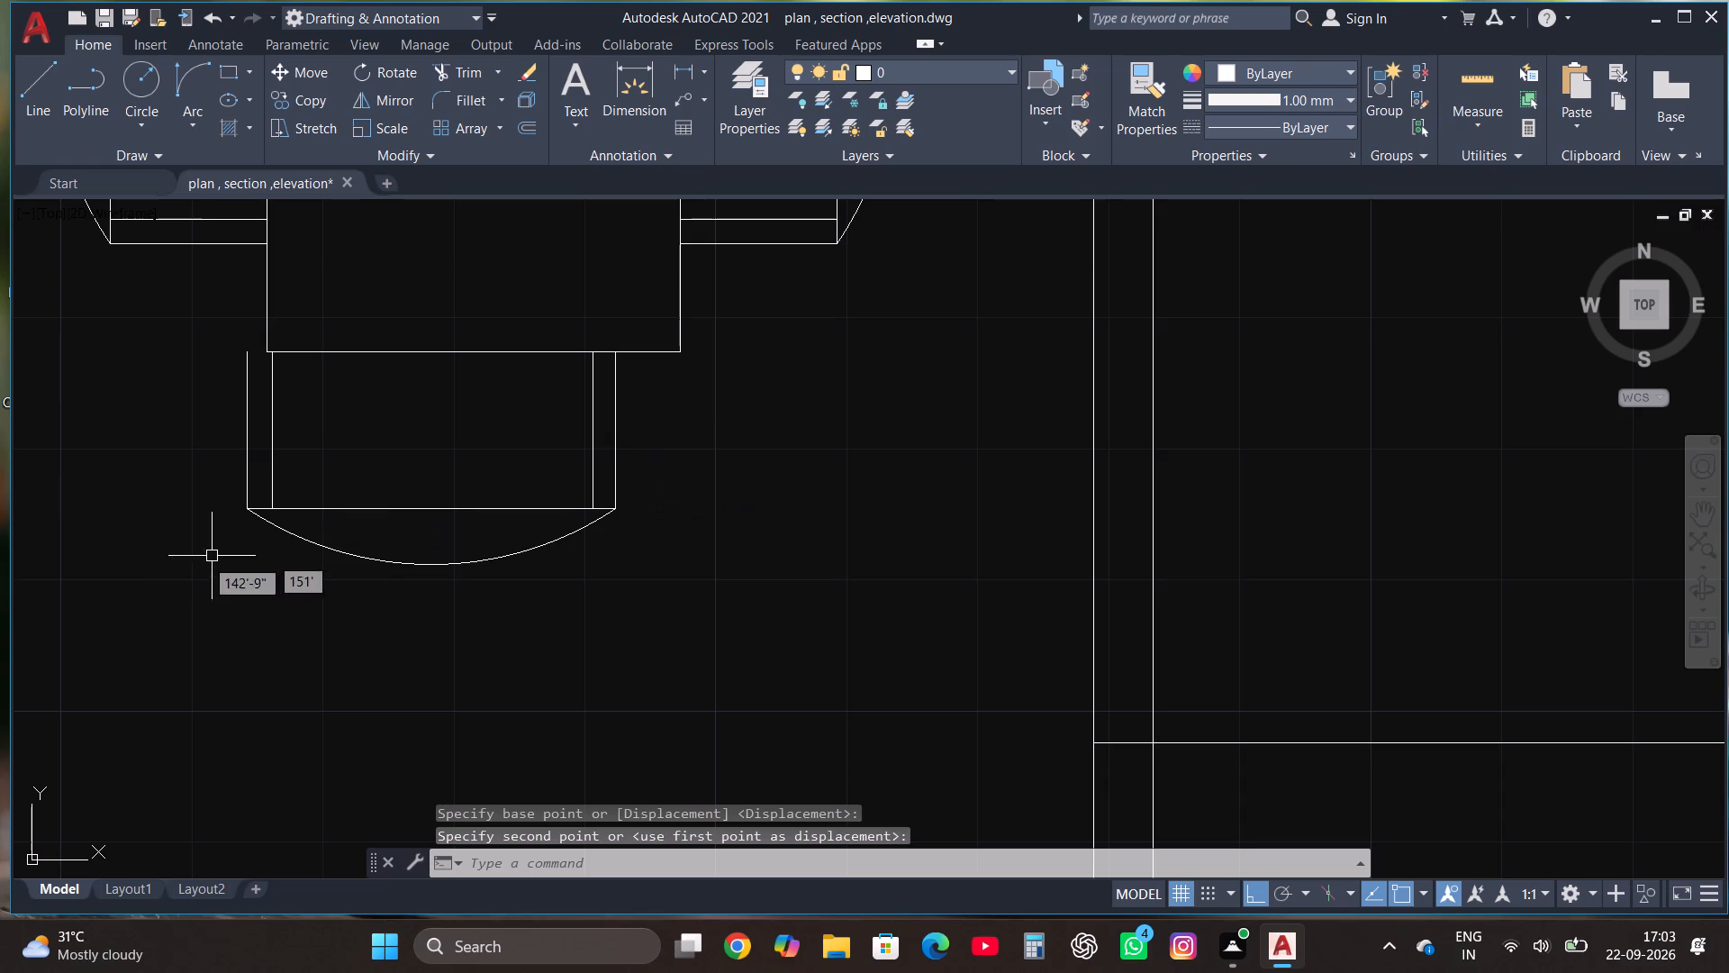
pyautogui.click(190, 560)
pyautogui.click(646, 307)
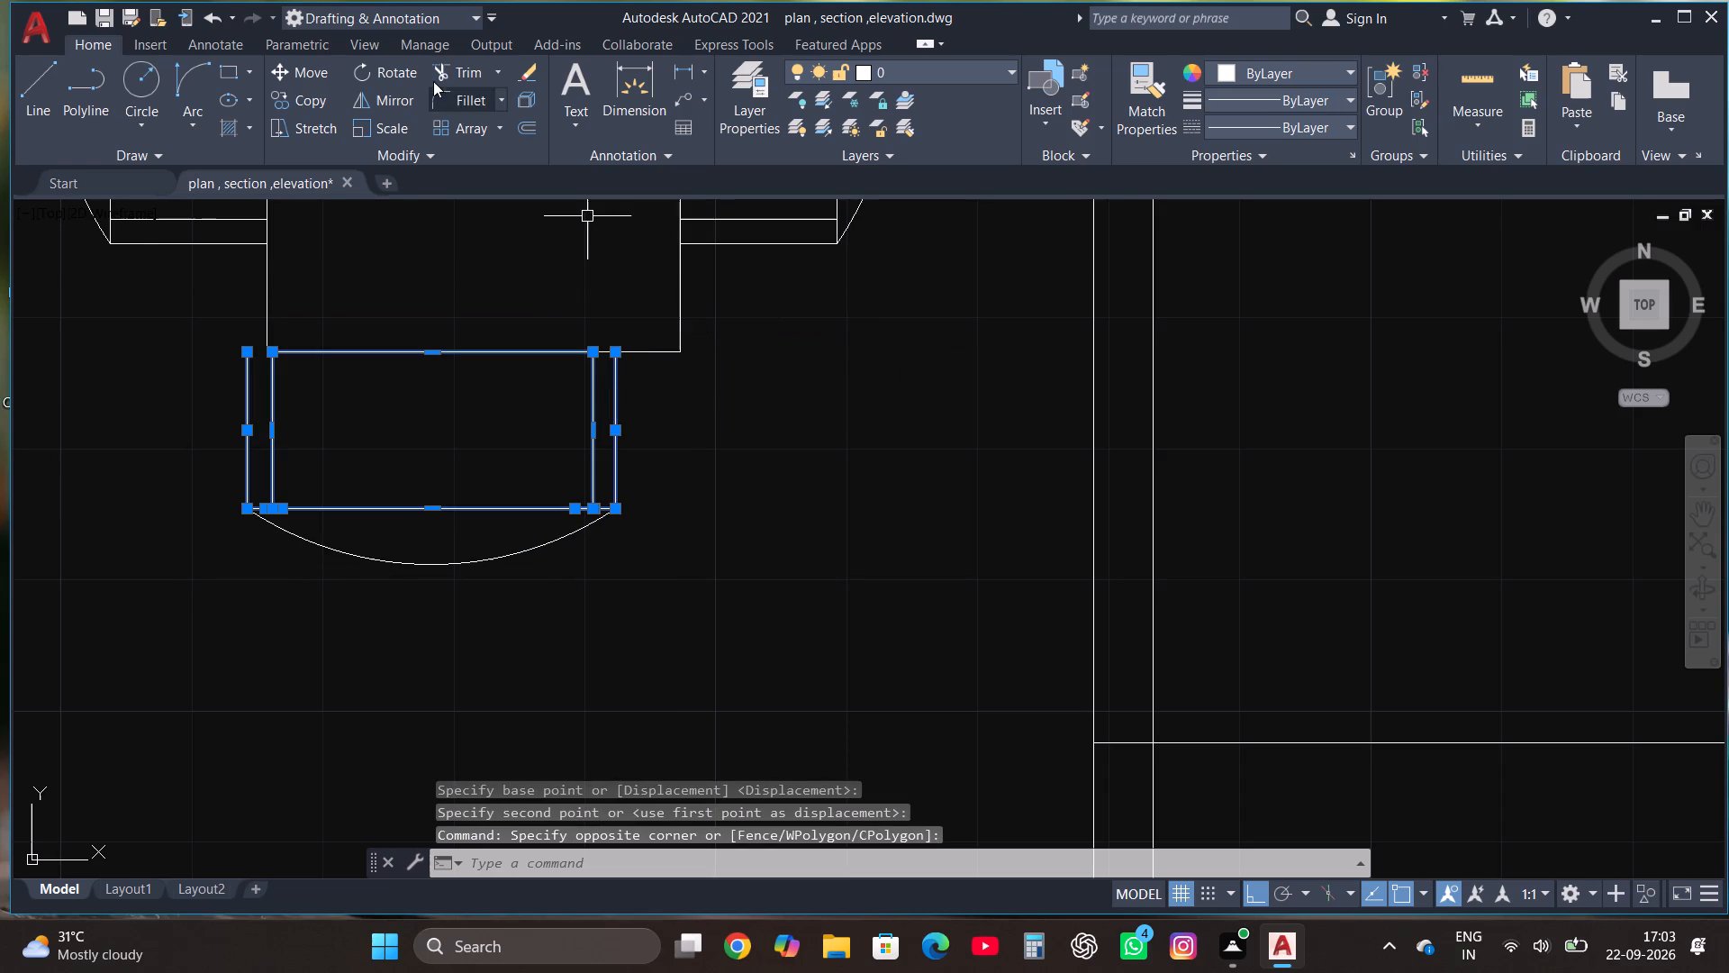
pyautogui.click(303, 59)
pyautogui.click(302, 68)
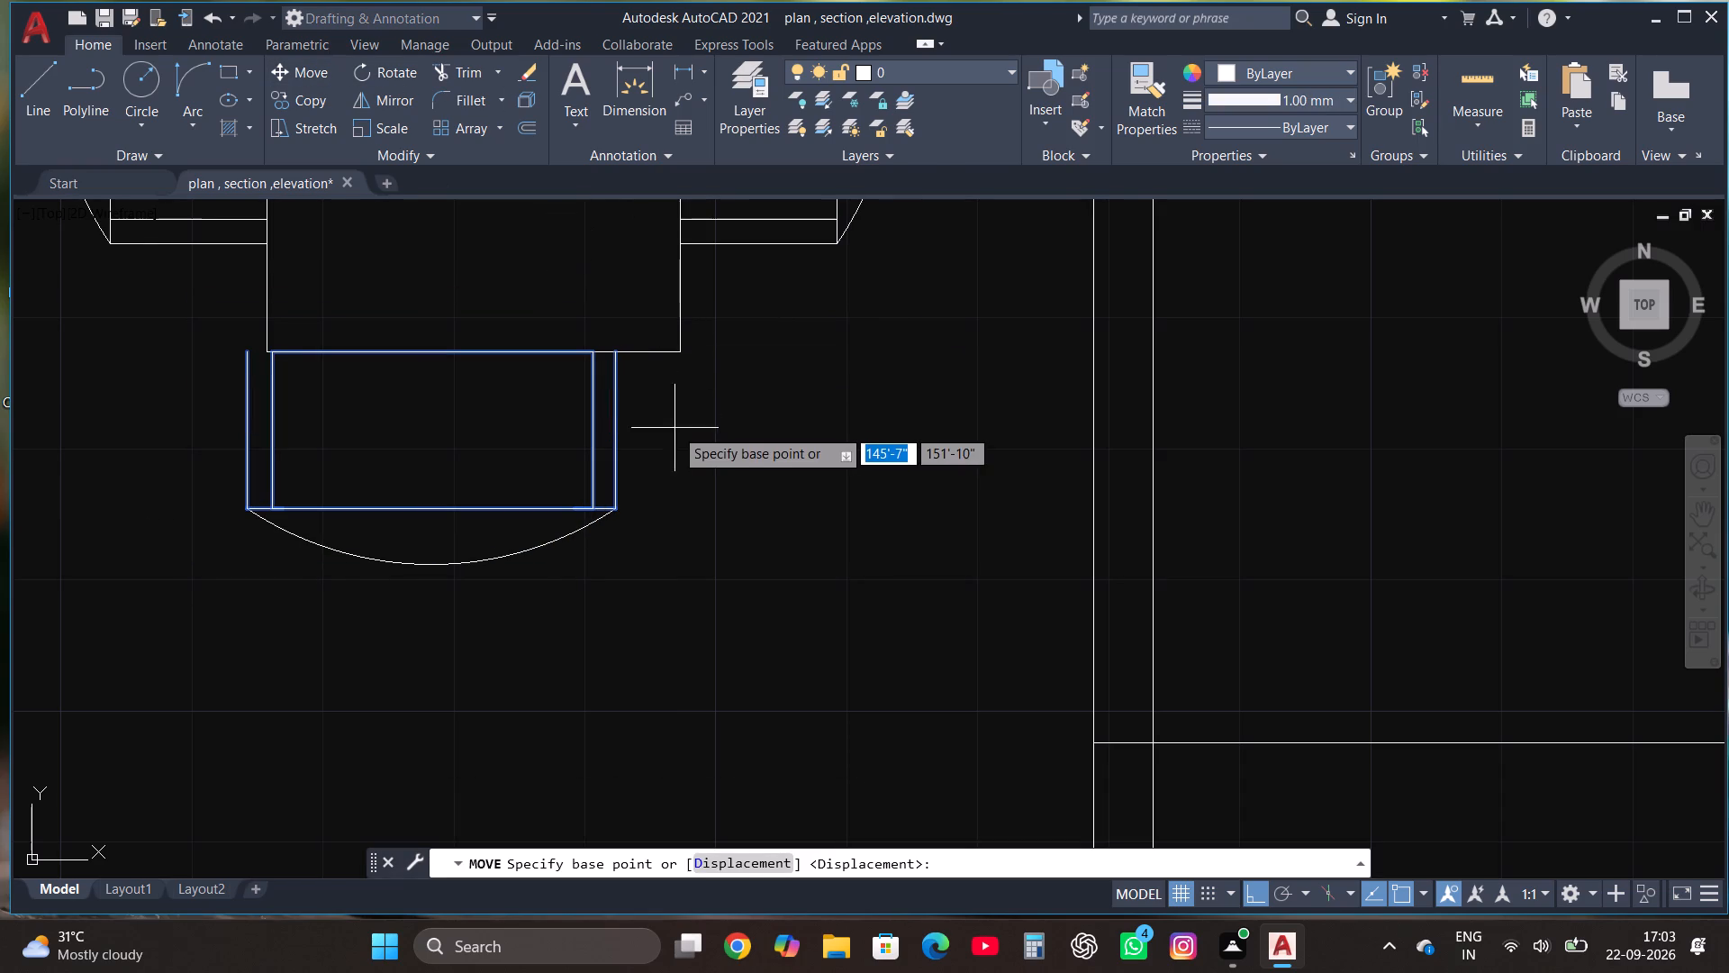
pyautogui.click(616, 353)
pyautogui.click(657, 359)
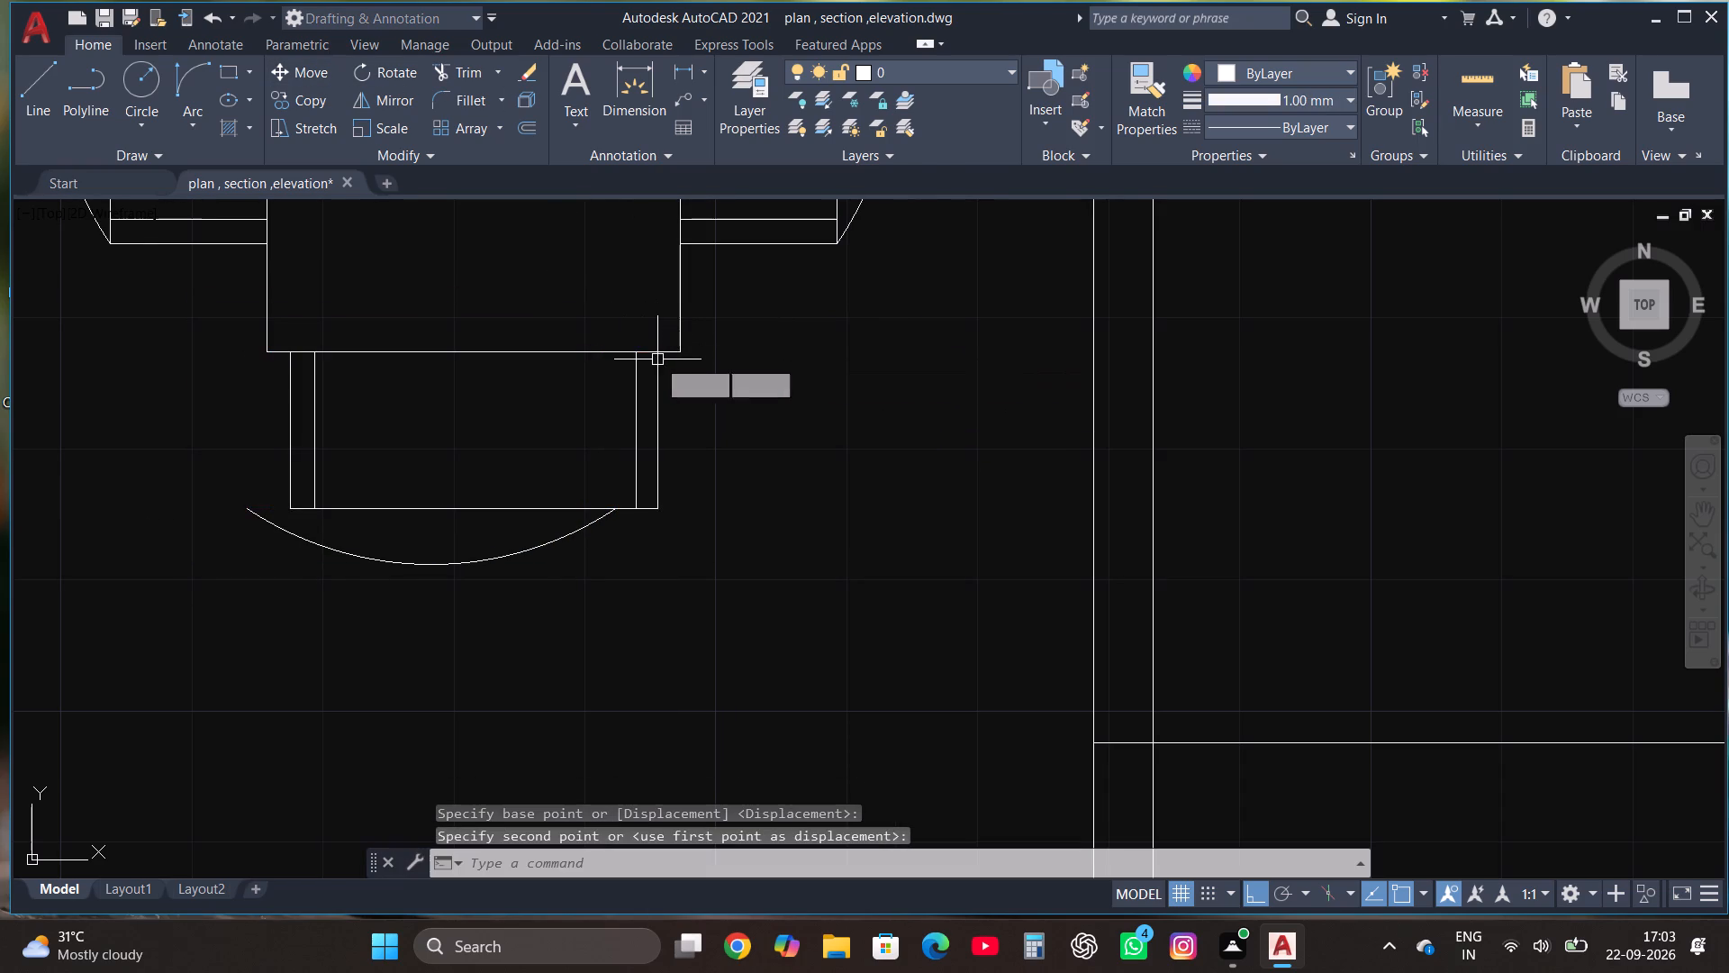
# Move the south chair's backrest arc so its ends meet the seat's southern corners, with Ortho off for the final placement.
pyautogui.click(358, 557)
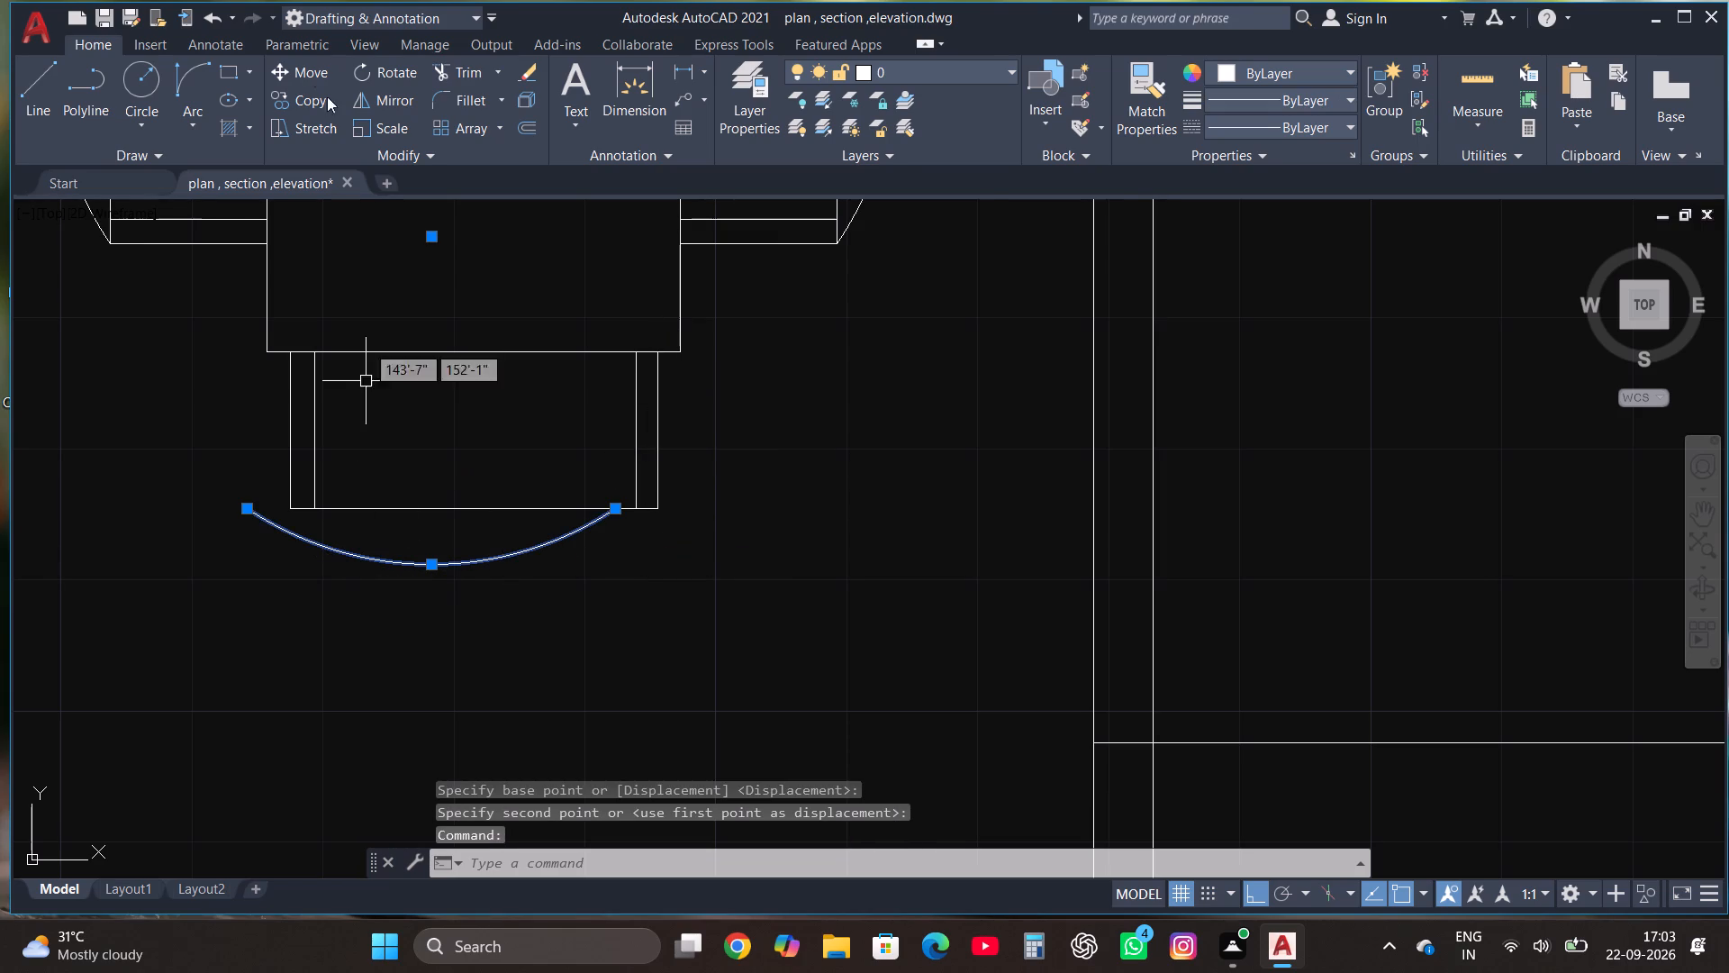
pyautogui.click(285, 77)
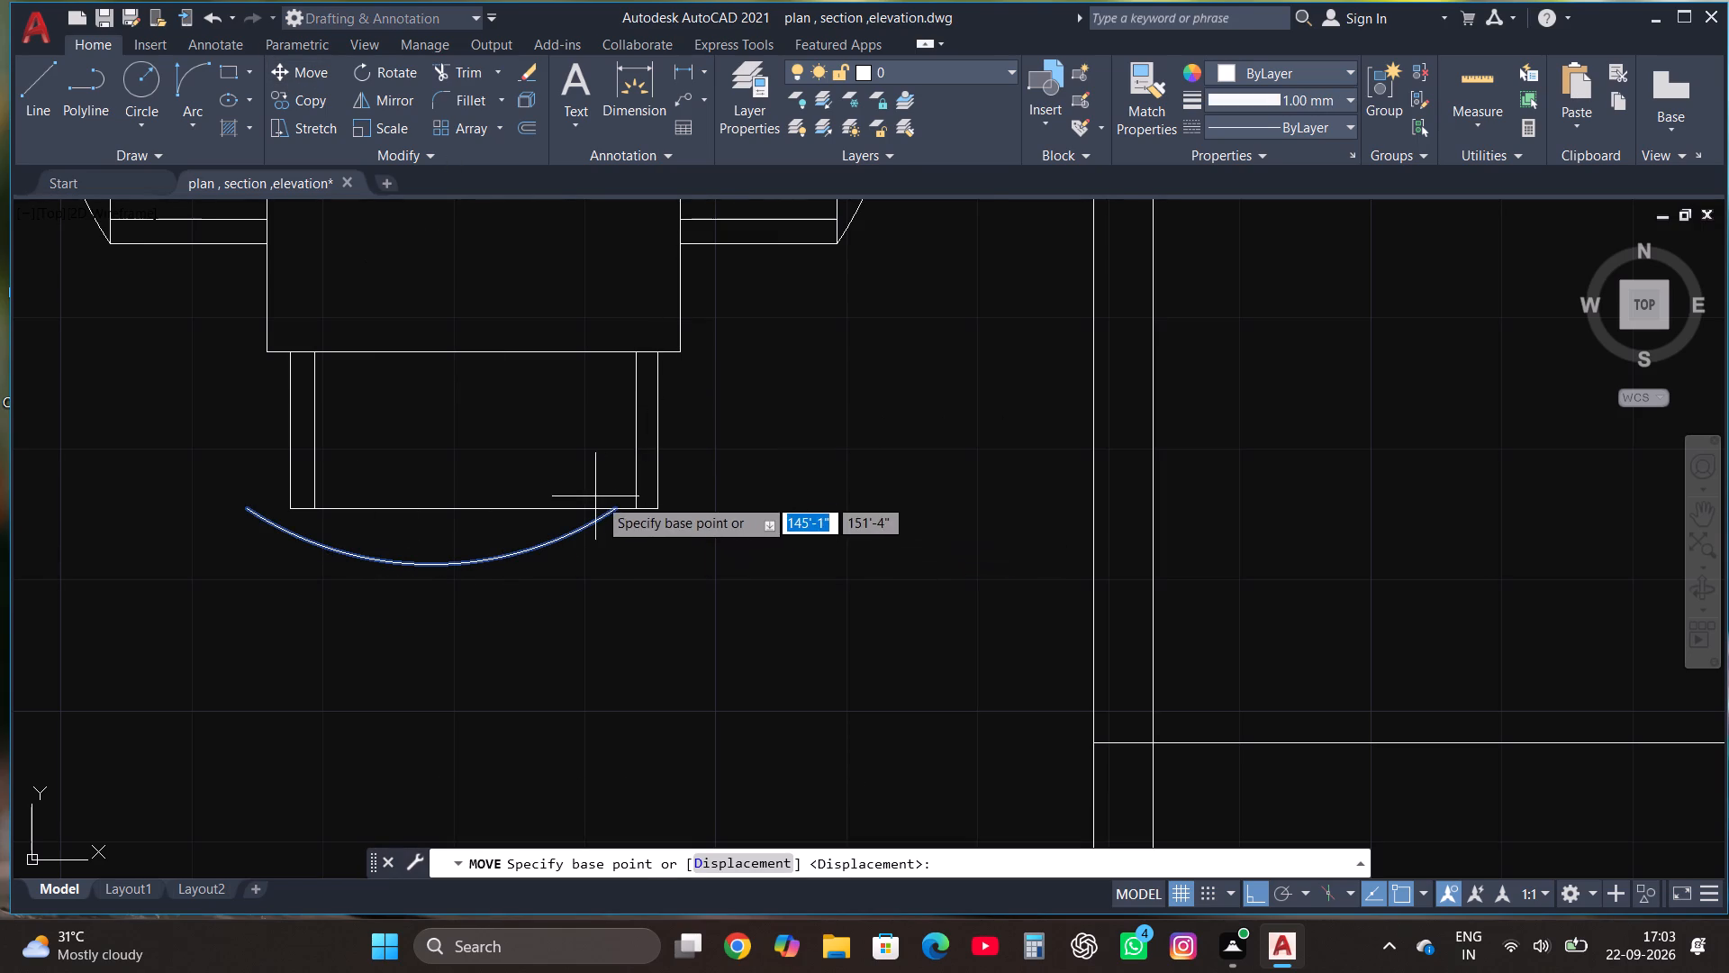
pyautogui.click(614, 507)
pyautogui.click(655, 504)
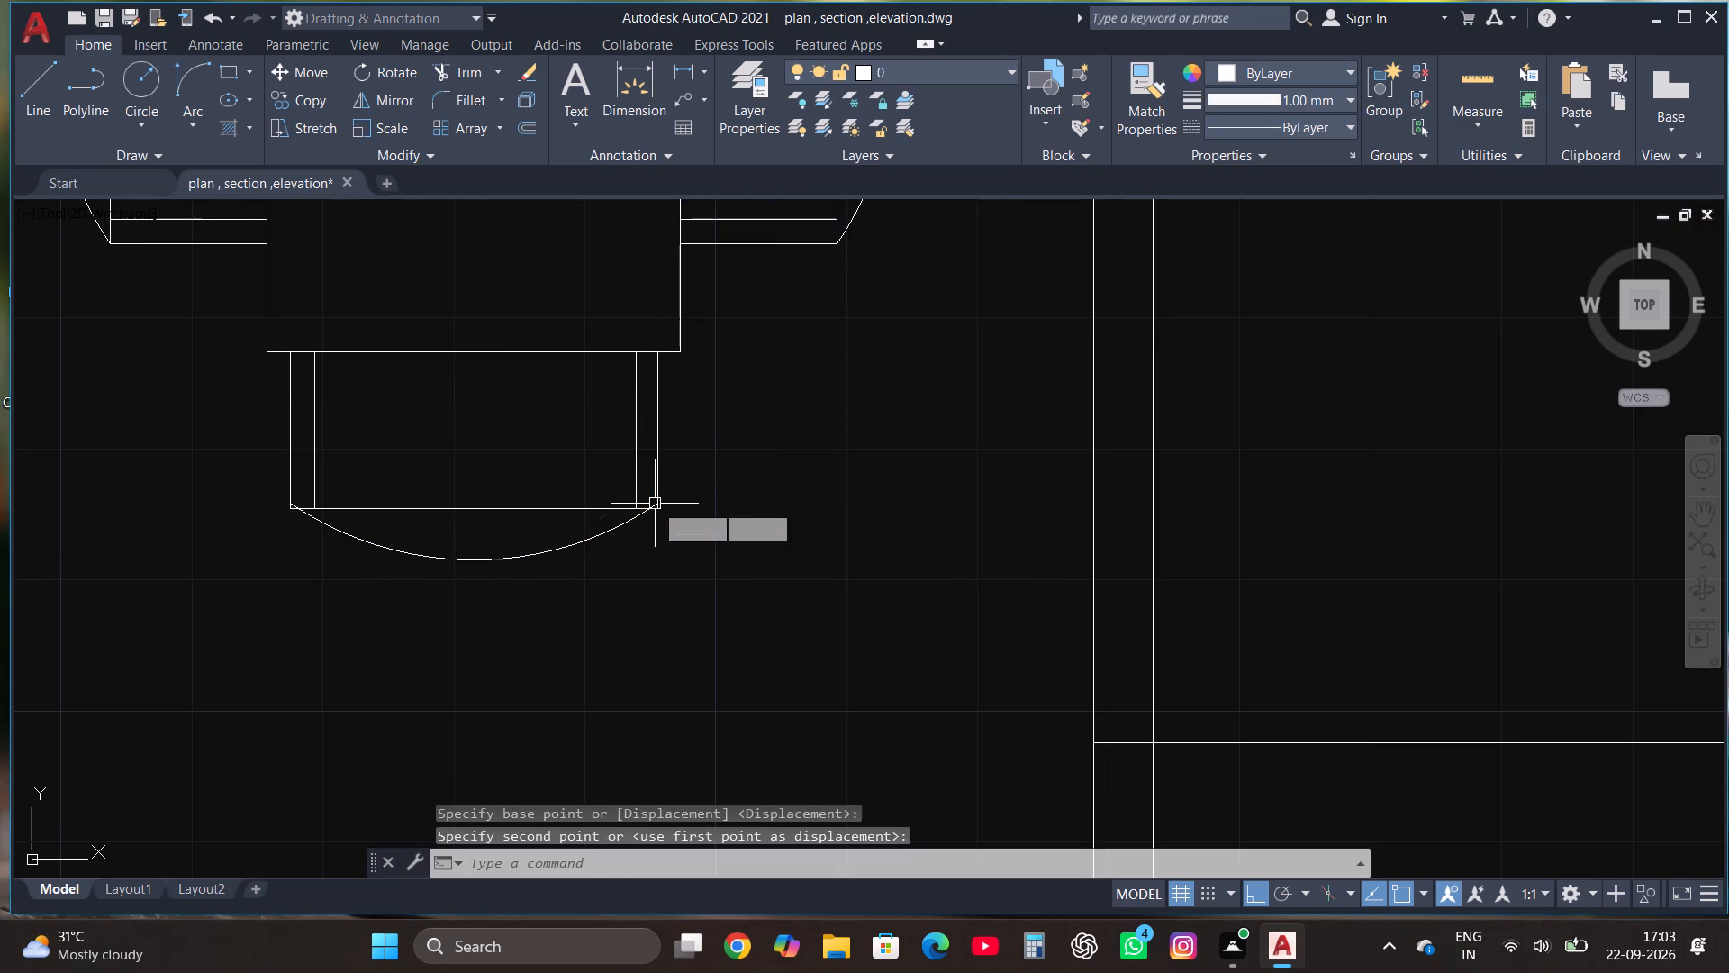
pyautogui.click(559, 544)
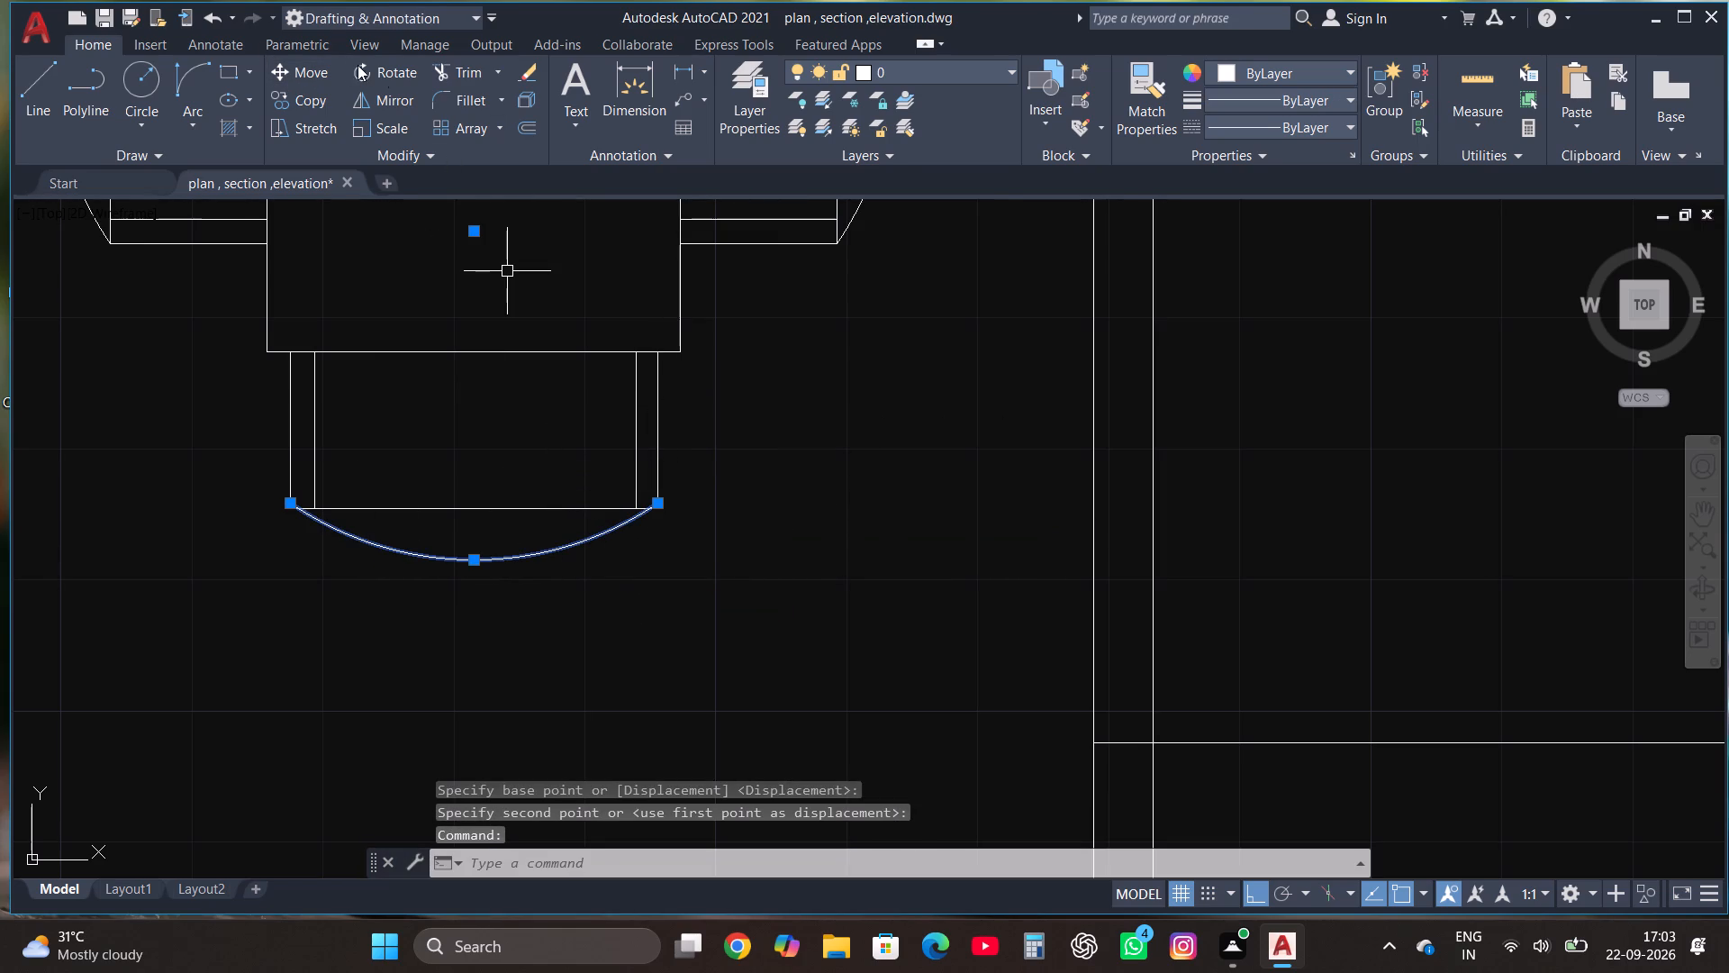
pyautogui.click(318, 71)
pyautogui.press('F8')
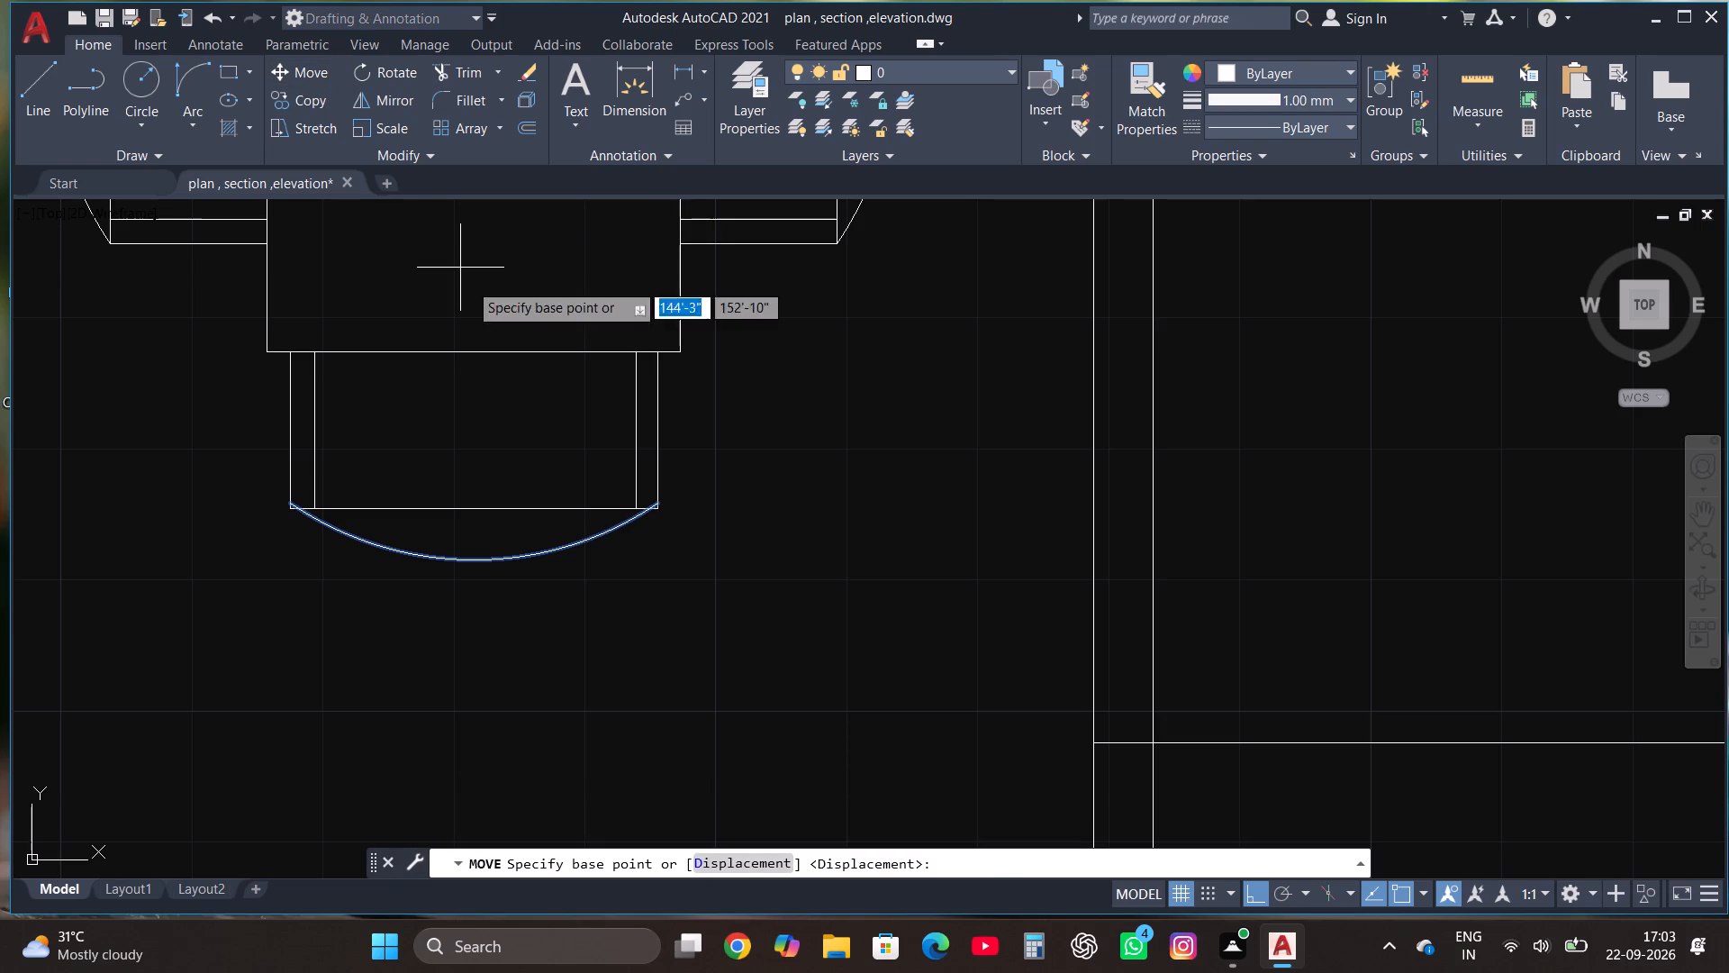
pyautogui.scroll(3, 721, 581)
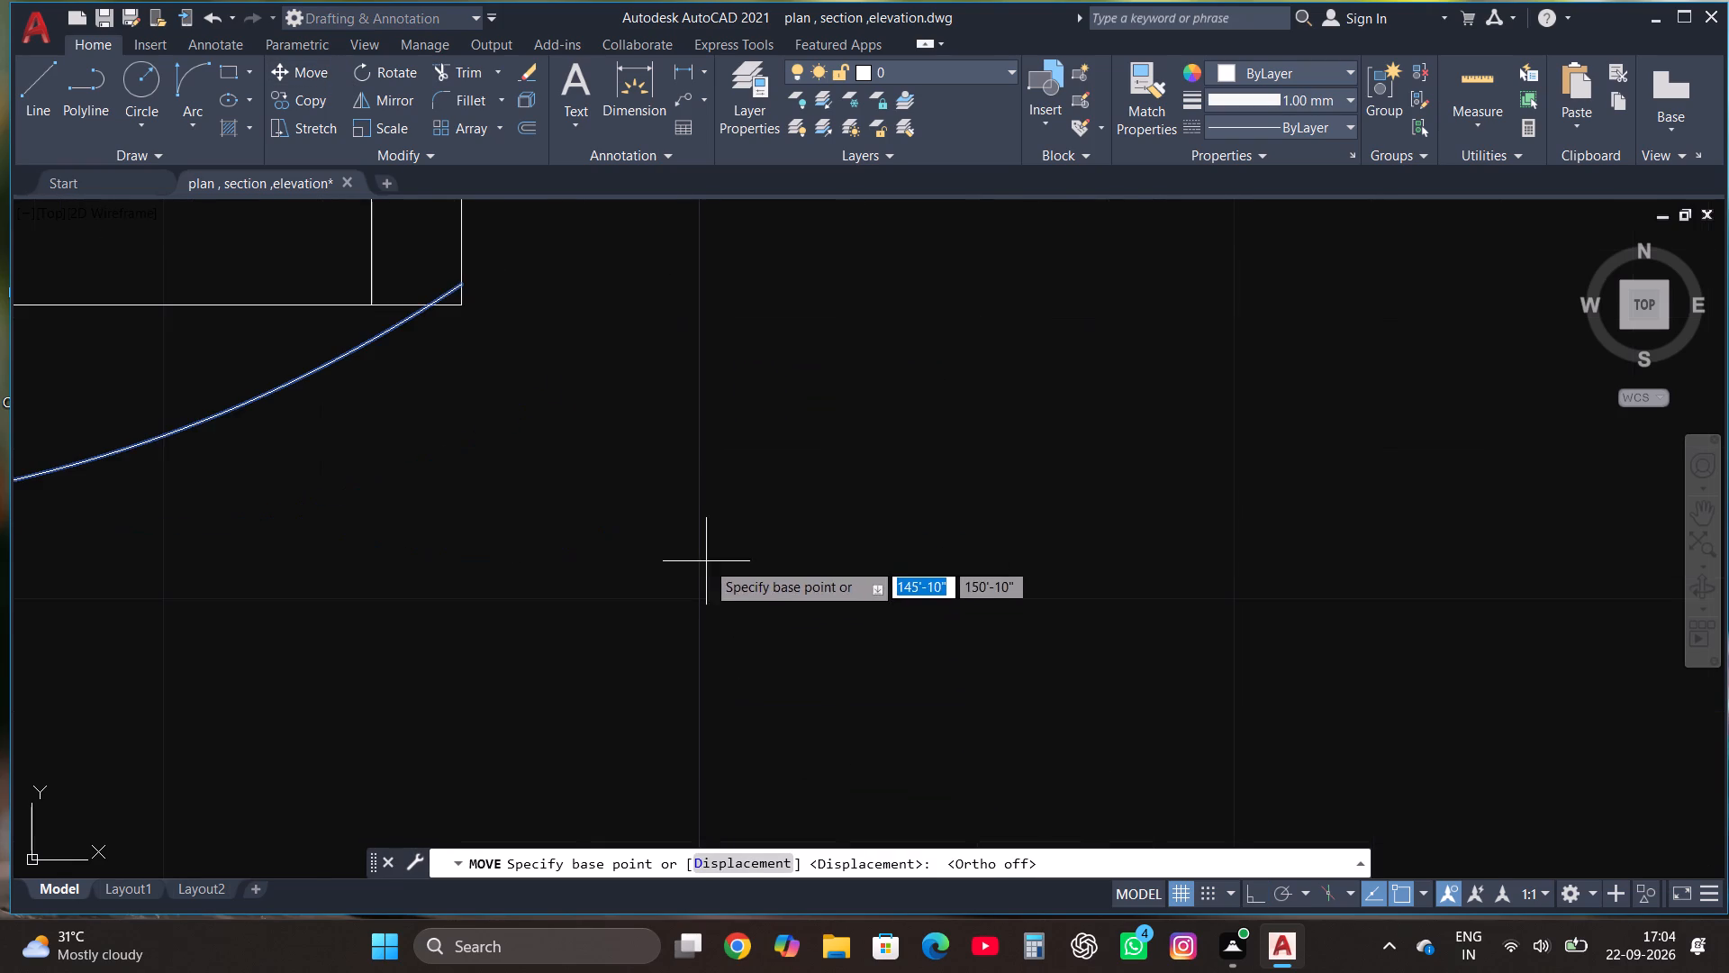
pyautogui.click(459, 281)
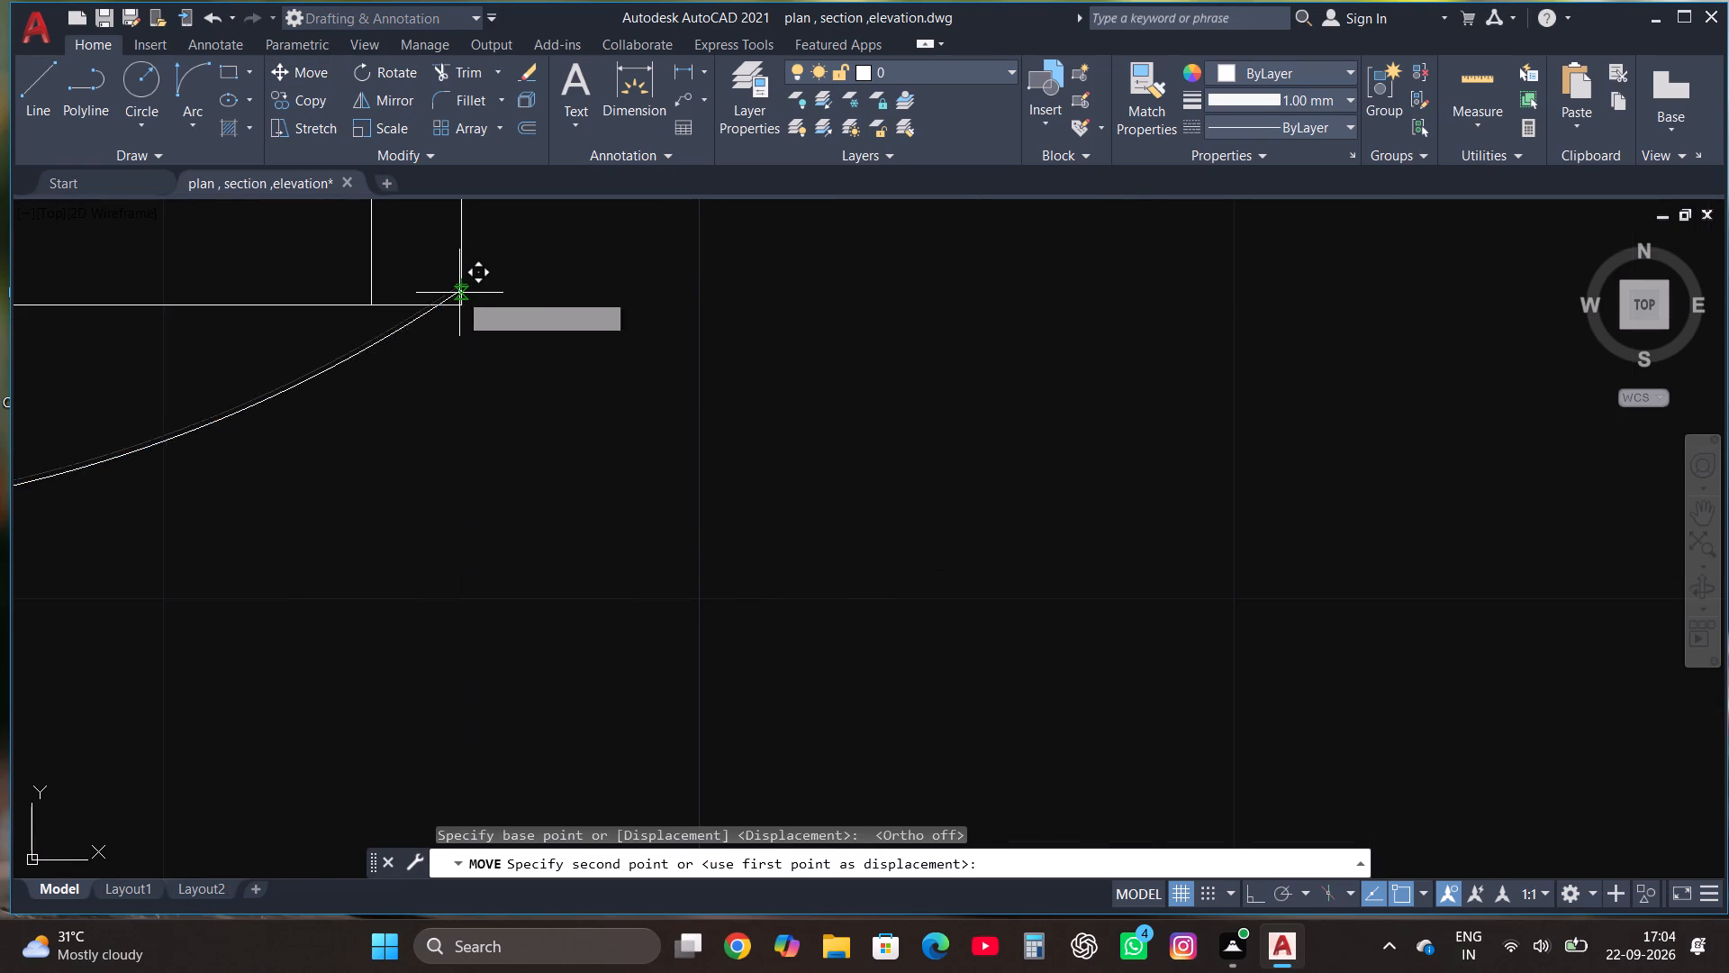
pyautogui.click(460, 309)
pyautogui.scroll(-3, 702, 570)
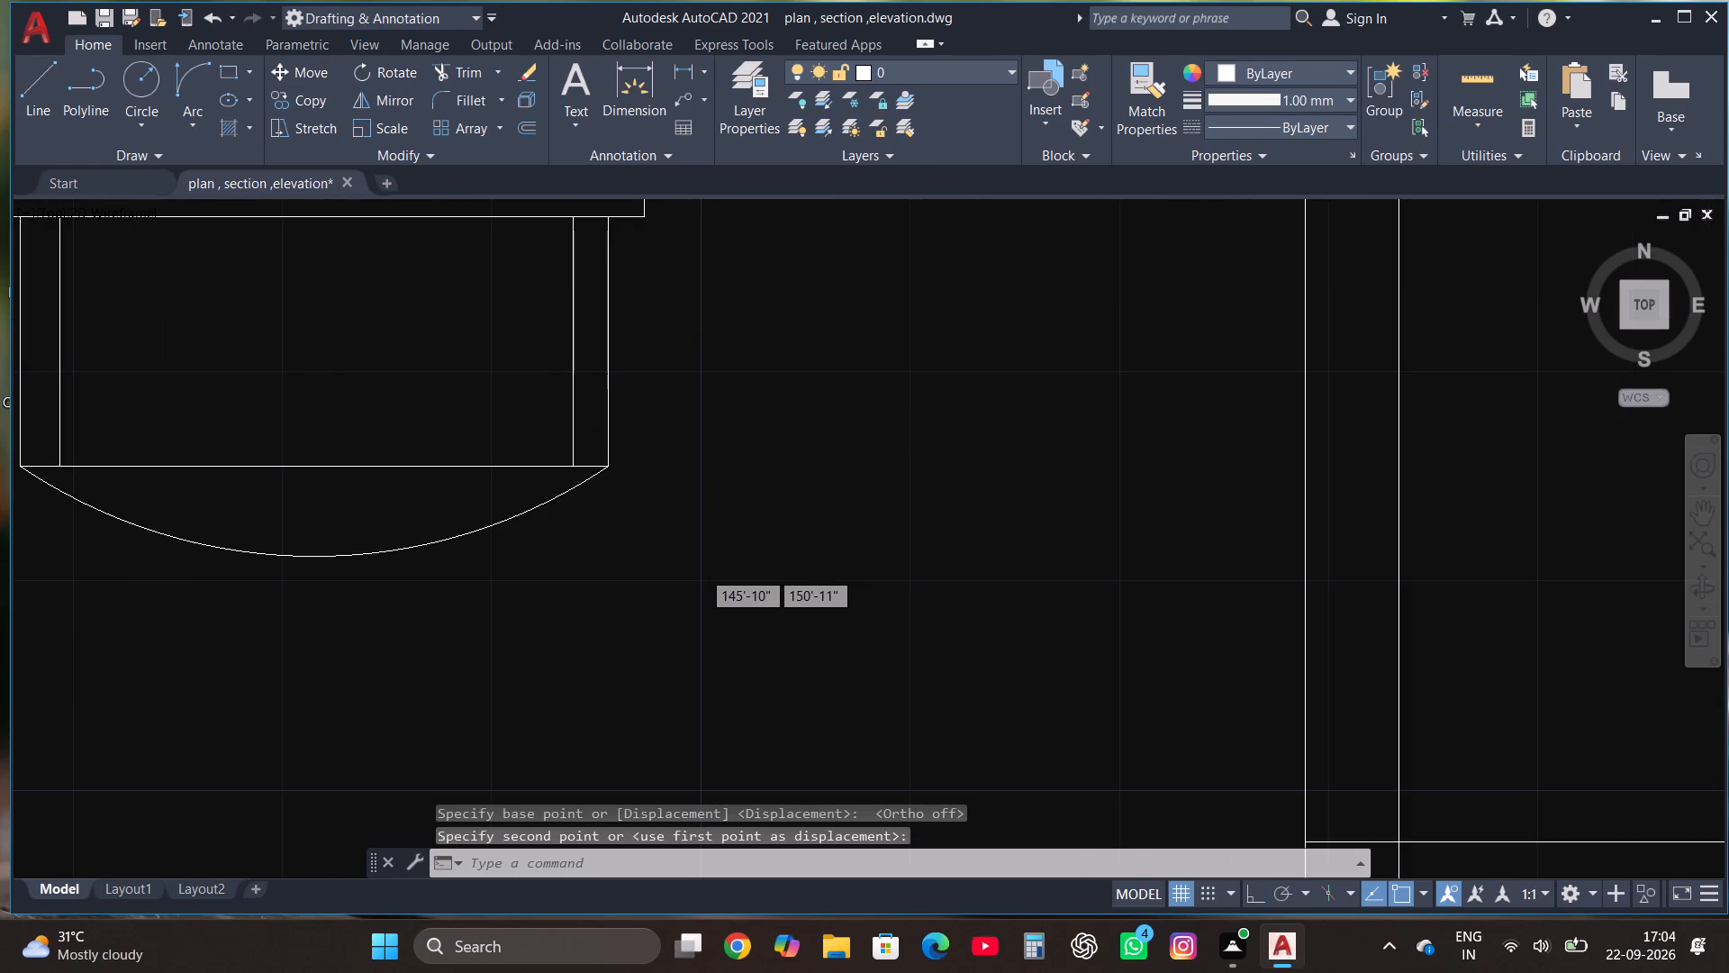
# Draw a rectangle about 1'-6" wide and 5'-6" long against the corridor side of the empty southwest room's east wall, just south of its door.
pyautogui.scroll(-2, 702, 570)
pyautogui.scroll(3, 662, 563)
pyautogui.scroll(-3, 451, 562)
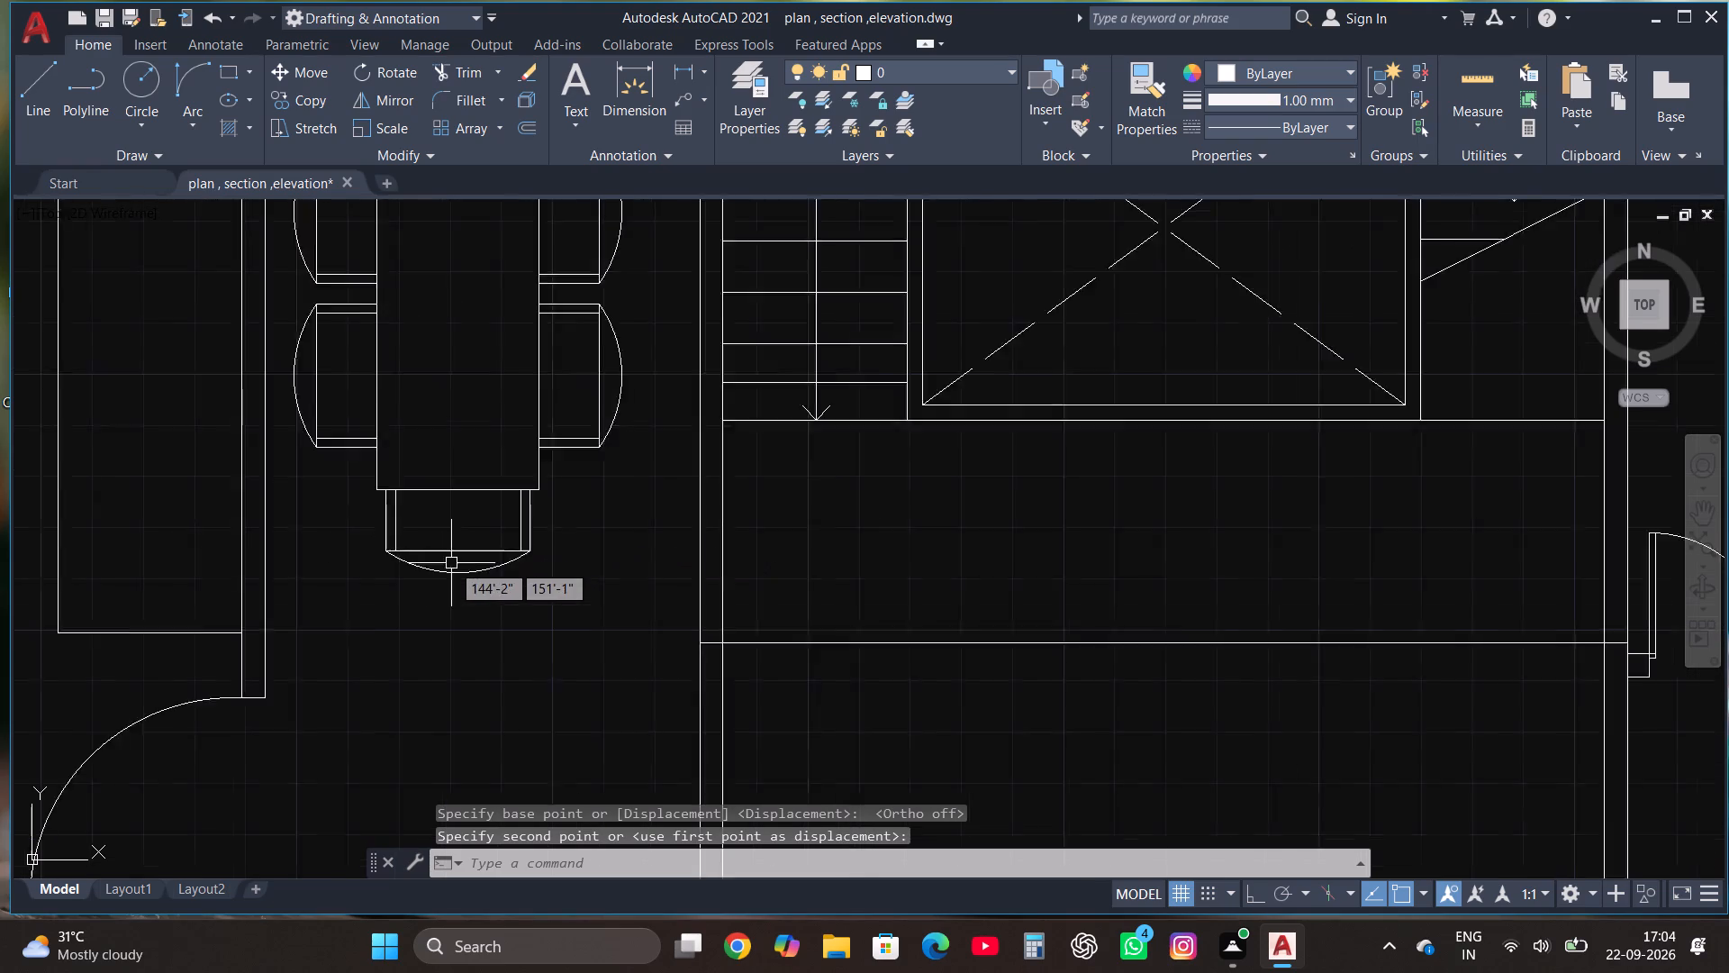
pyautogui.scroll(-1, 451, 563)
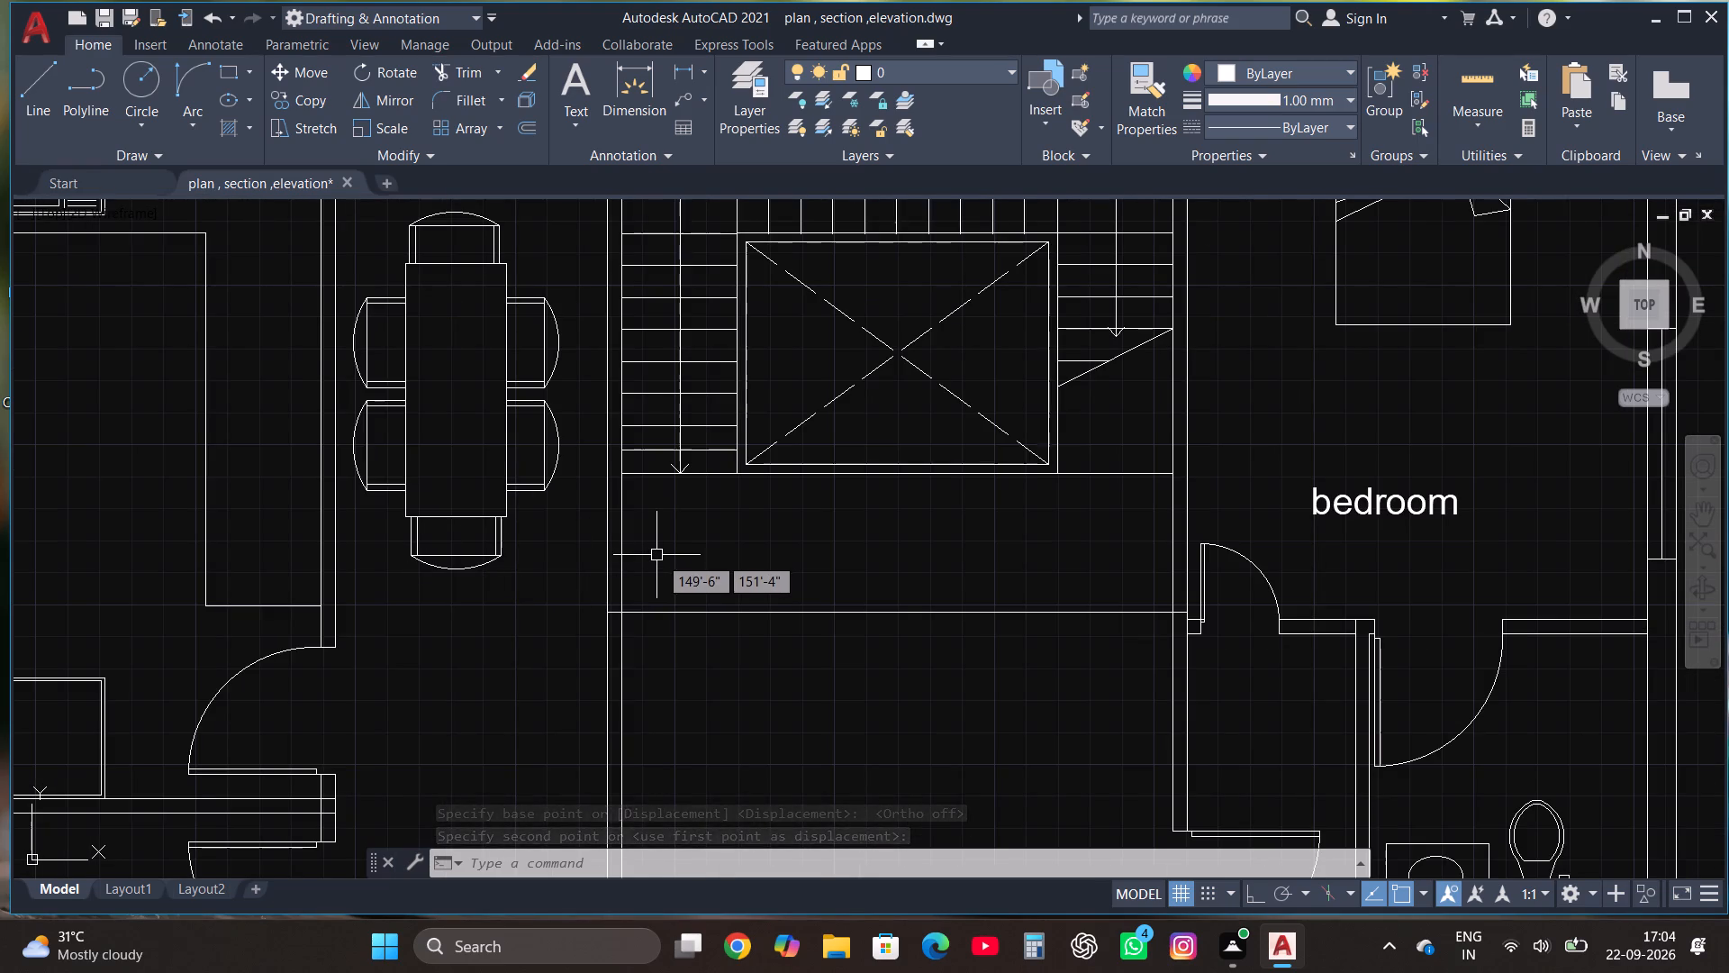
pyautogui.scroll(-2, 670, 563)
pyautogui.scroll(-1, 815, 419)
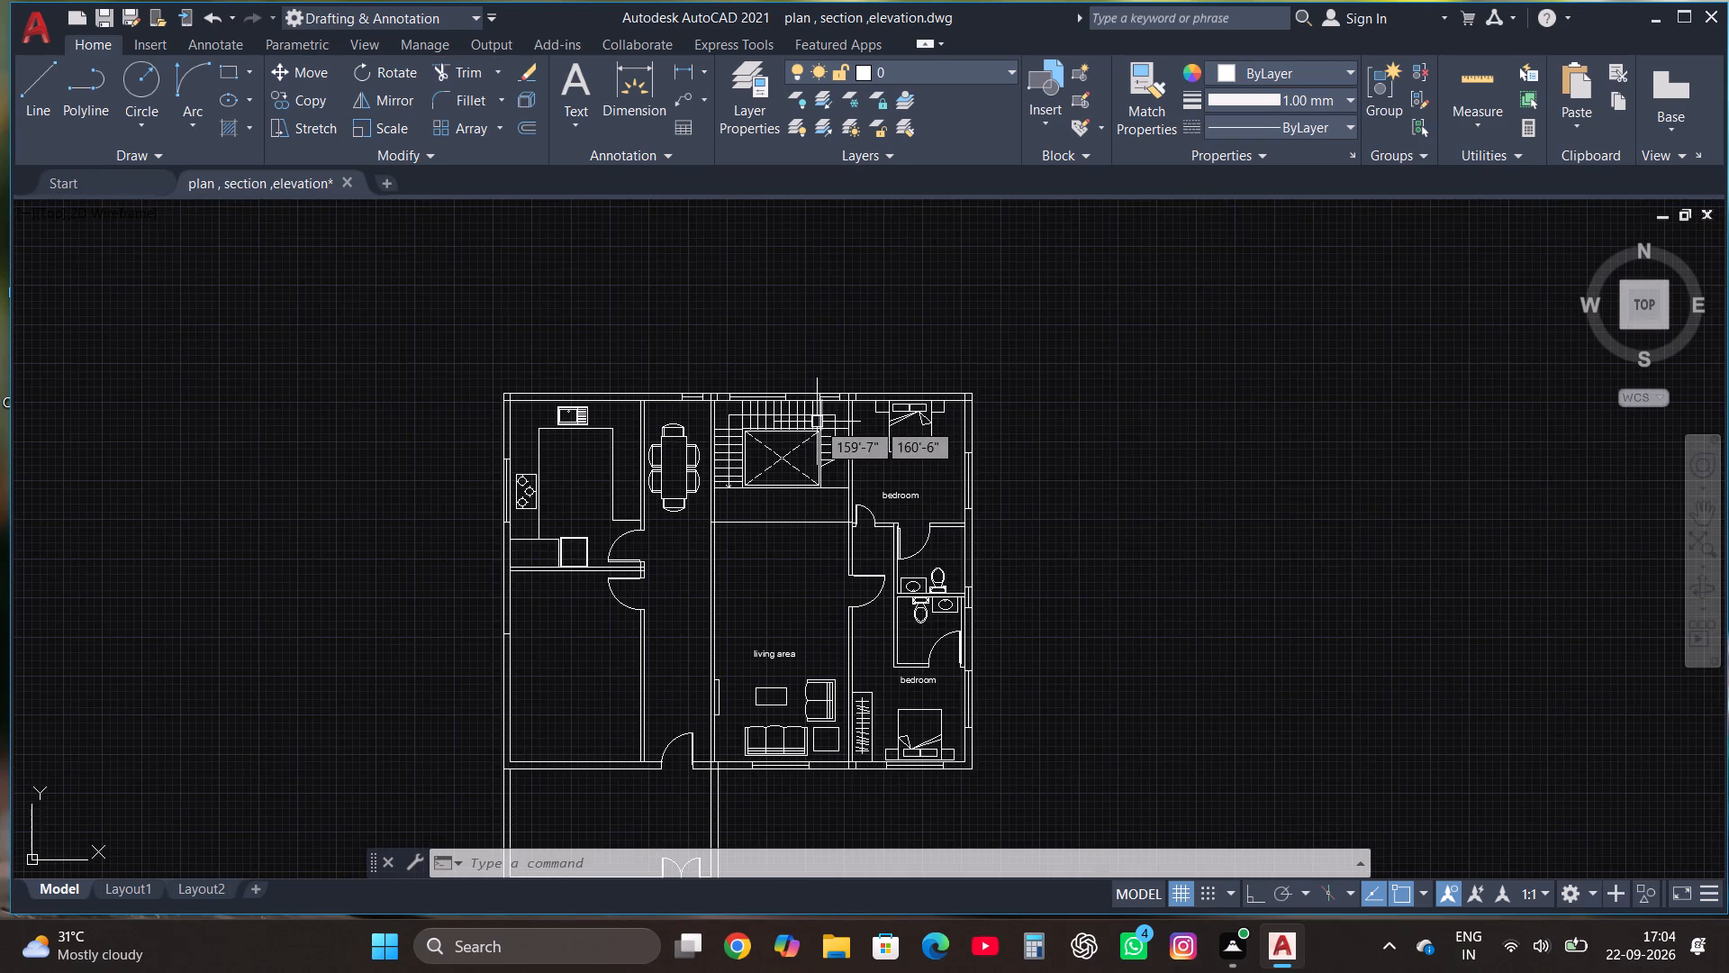
pyautogui.scroll(-1, 823, 289)
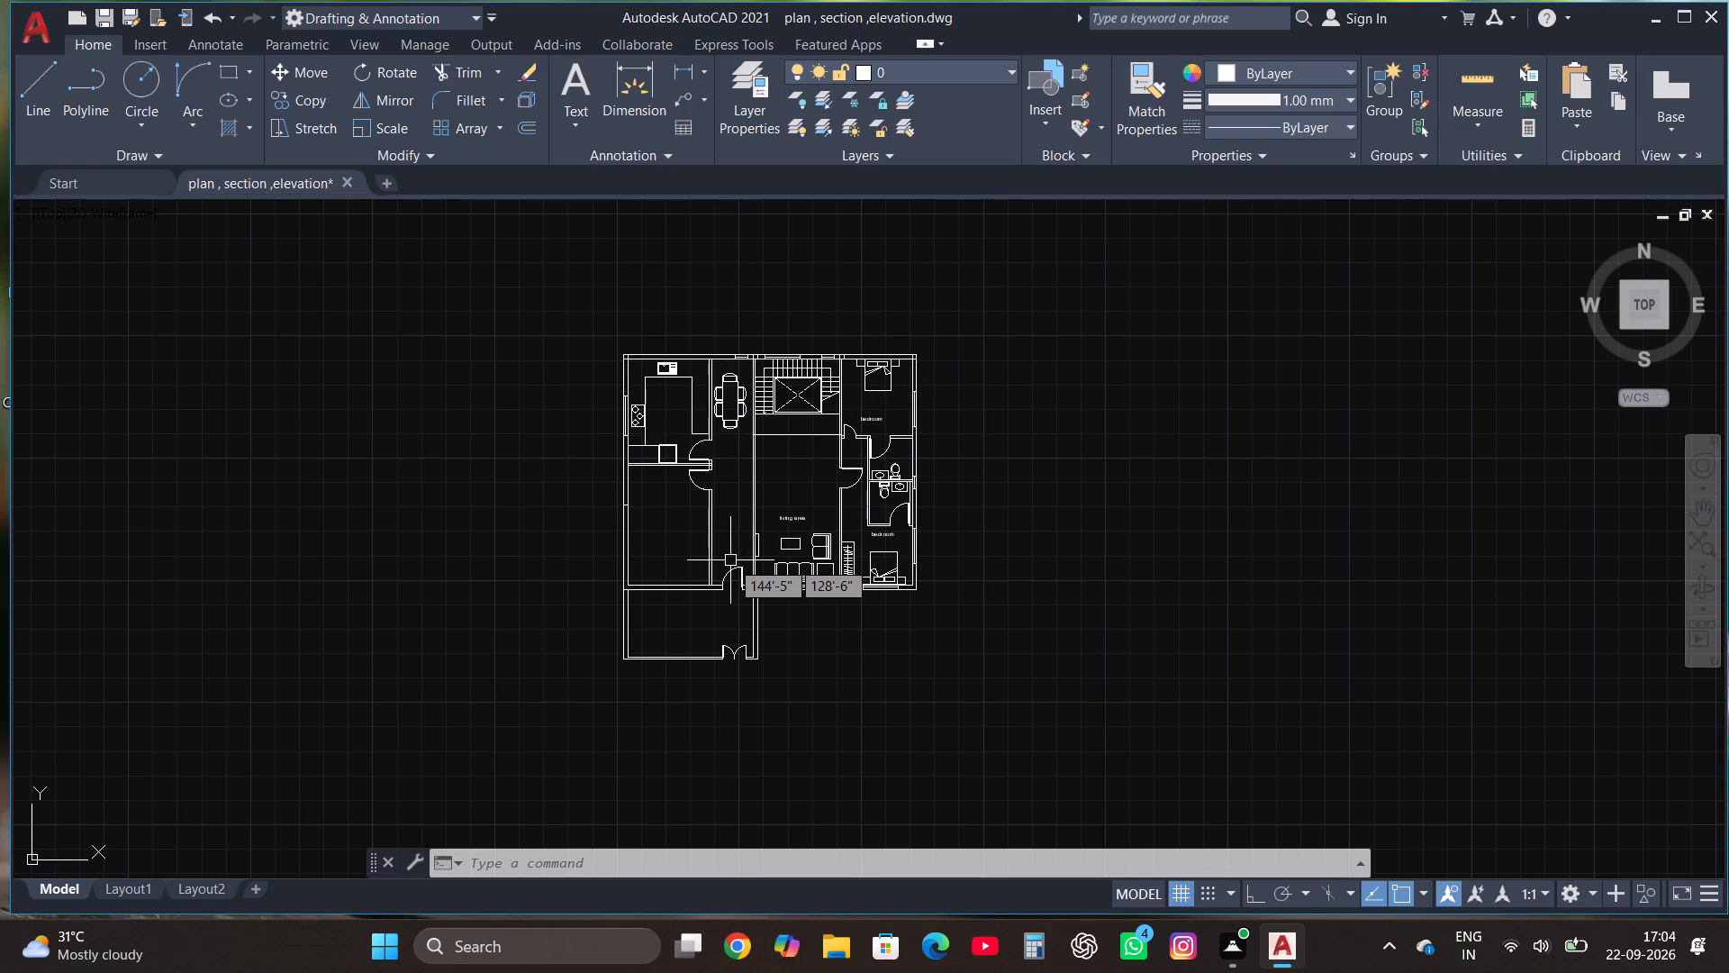
pyautogui.scroll(2, 702, 567)
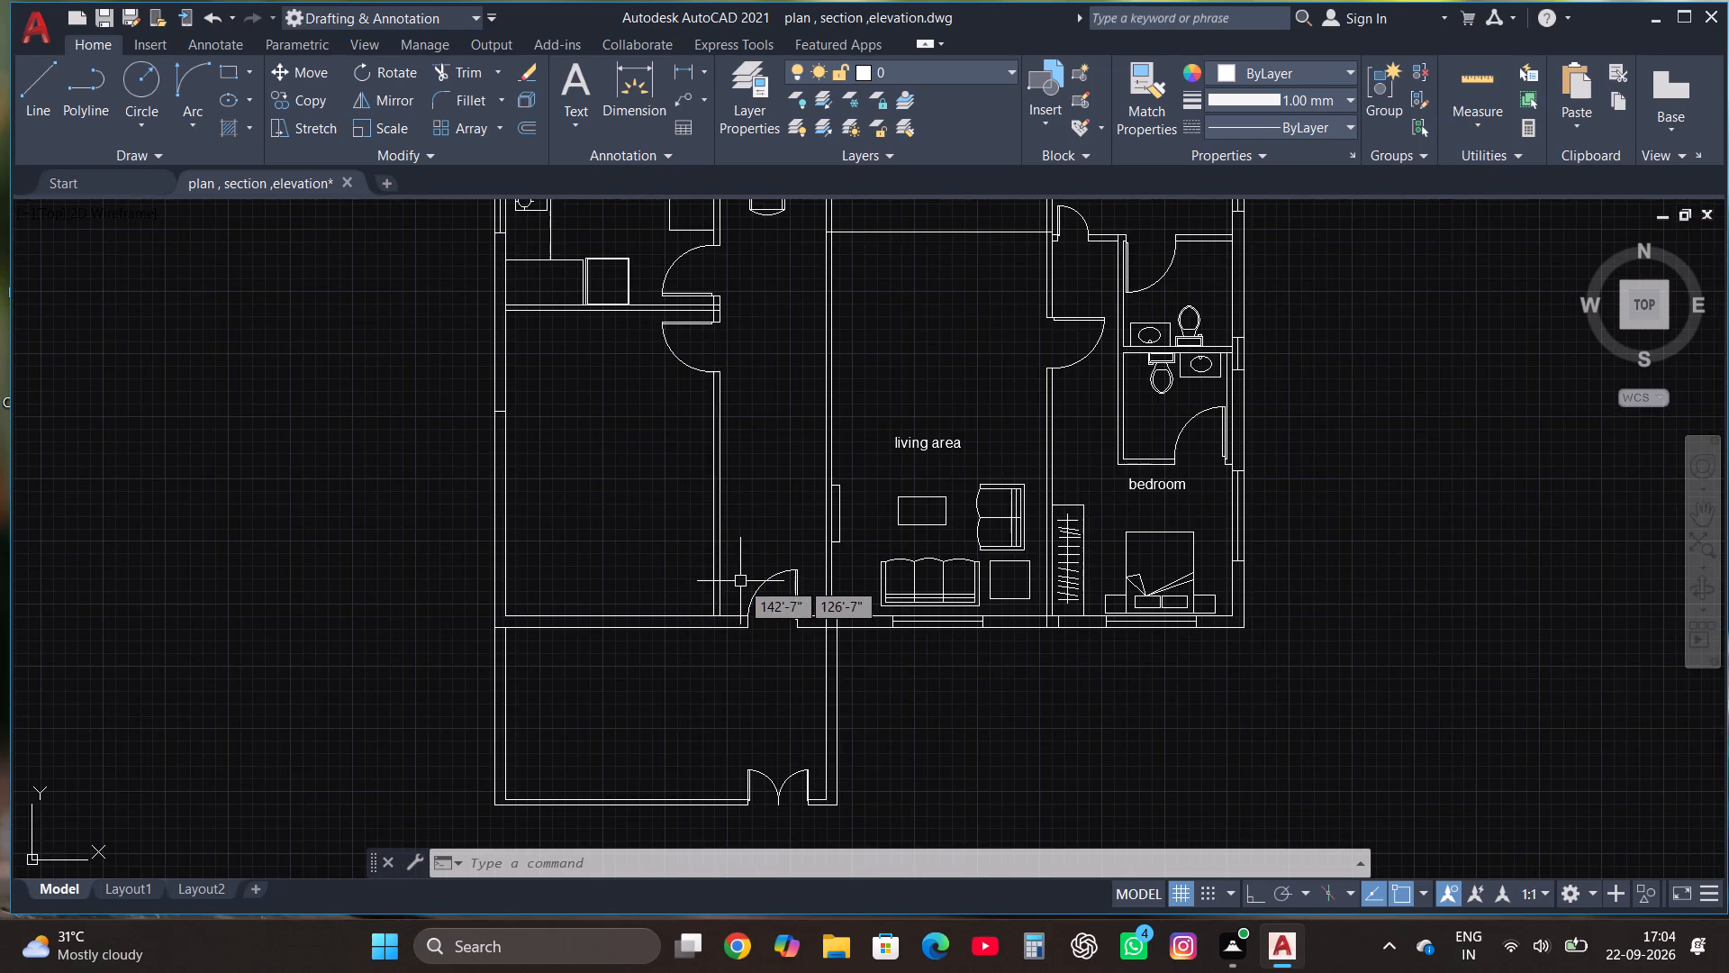
pyautogui.scroll(1, 740, 581)
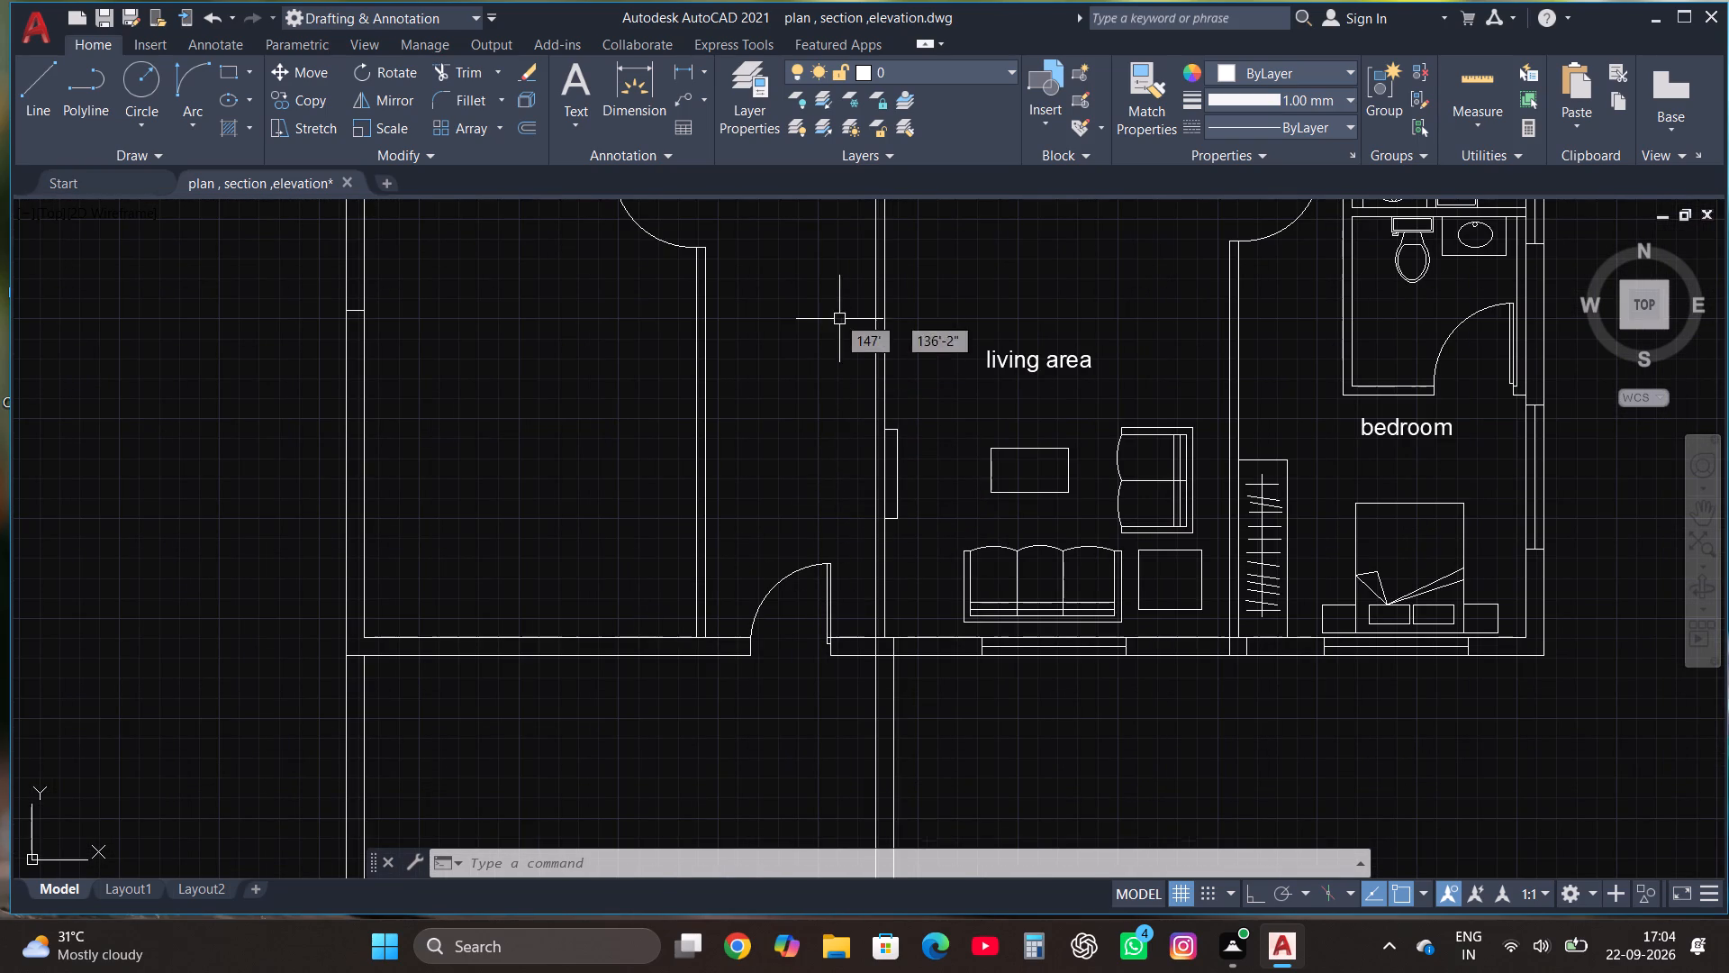
pyautogui.scroll(1, 801, 232)
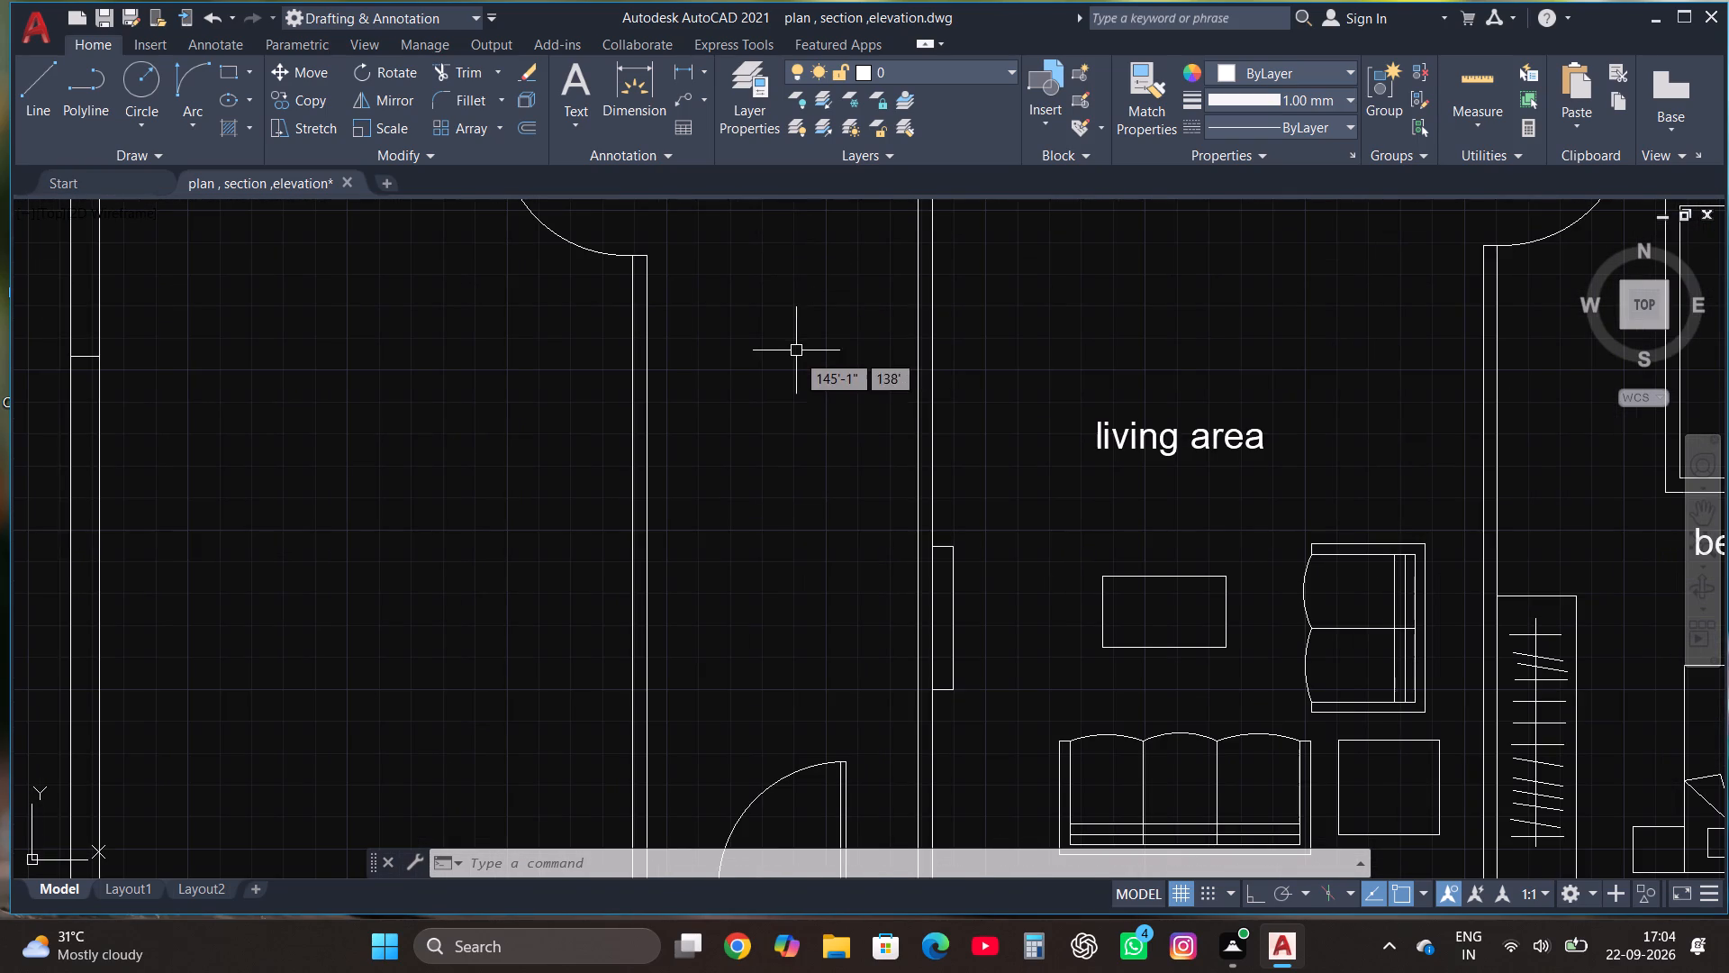
pyautogui.scroll(-1, 798, 382)
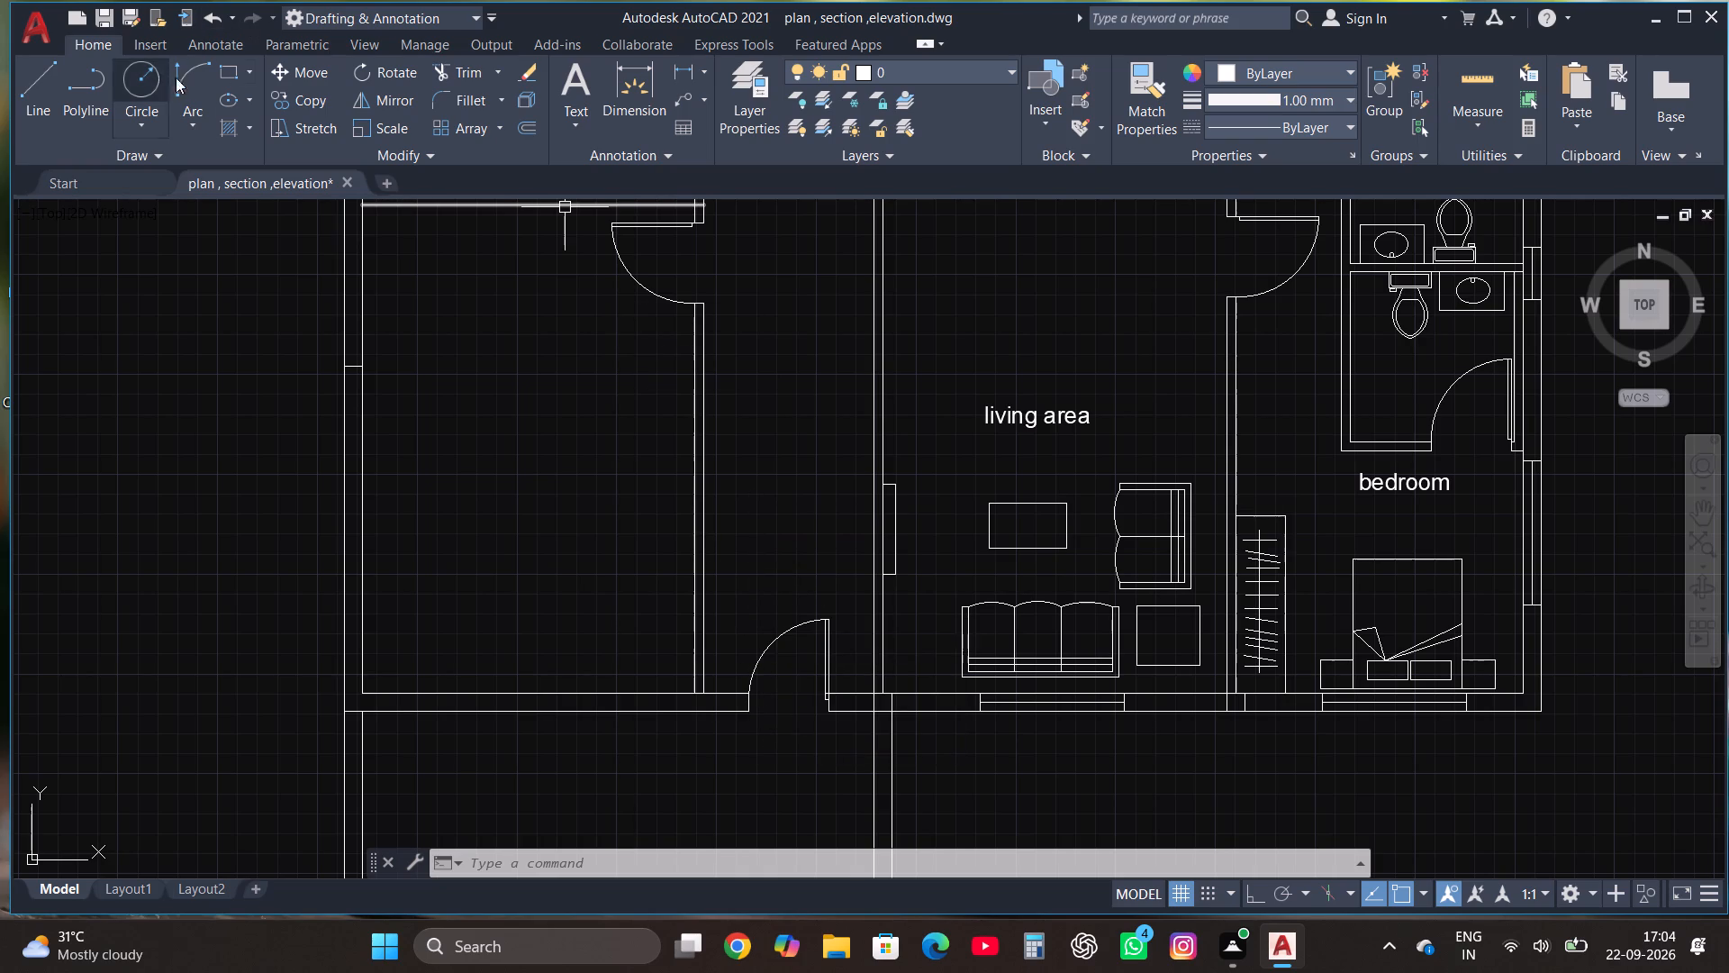
pyautogui.click(226, 76)
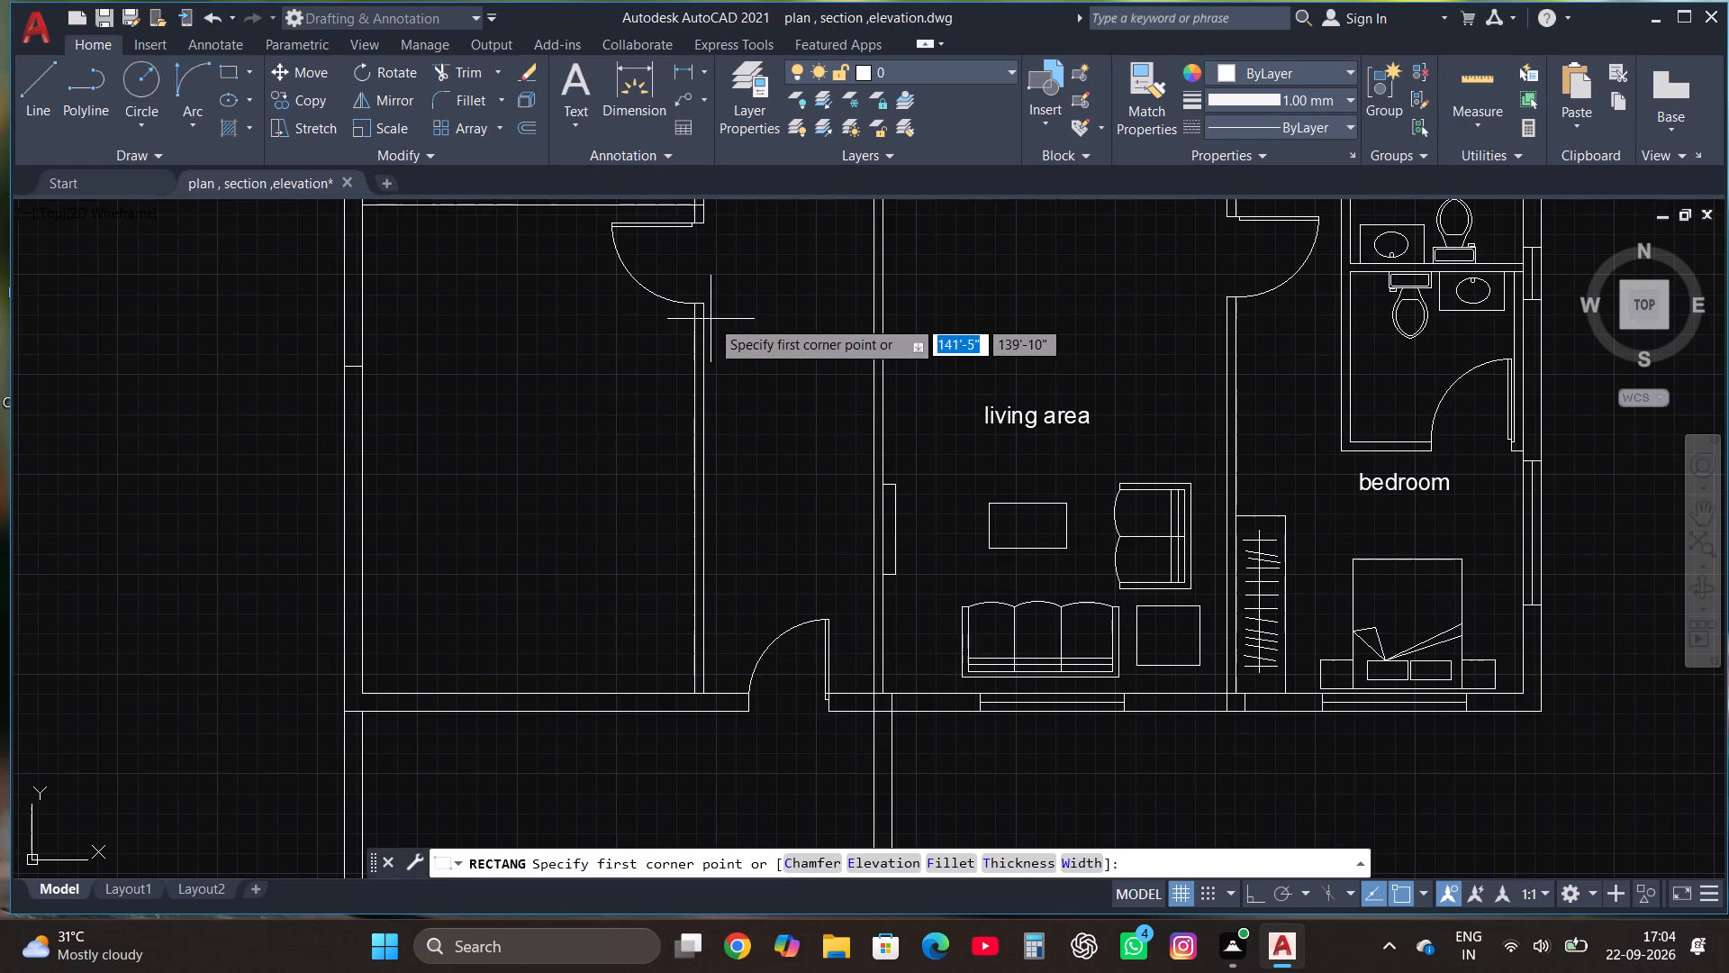
pyautogui.click(703, 320)
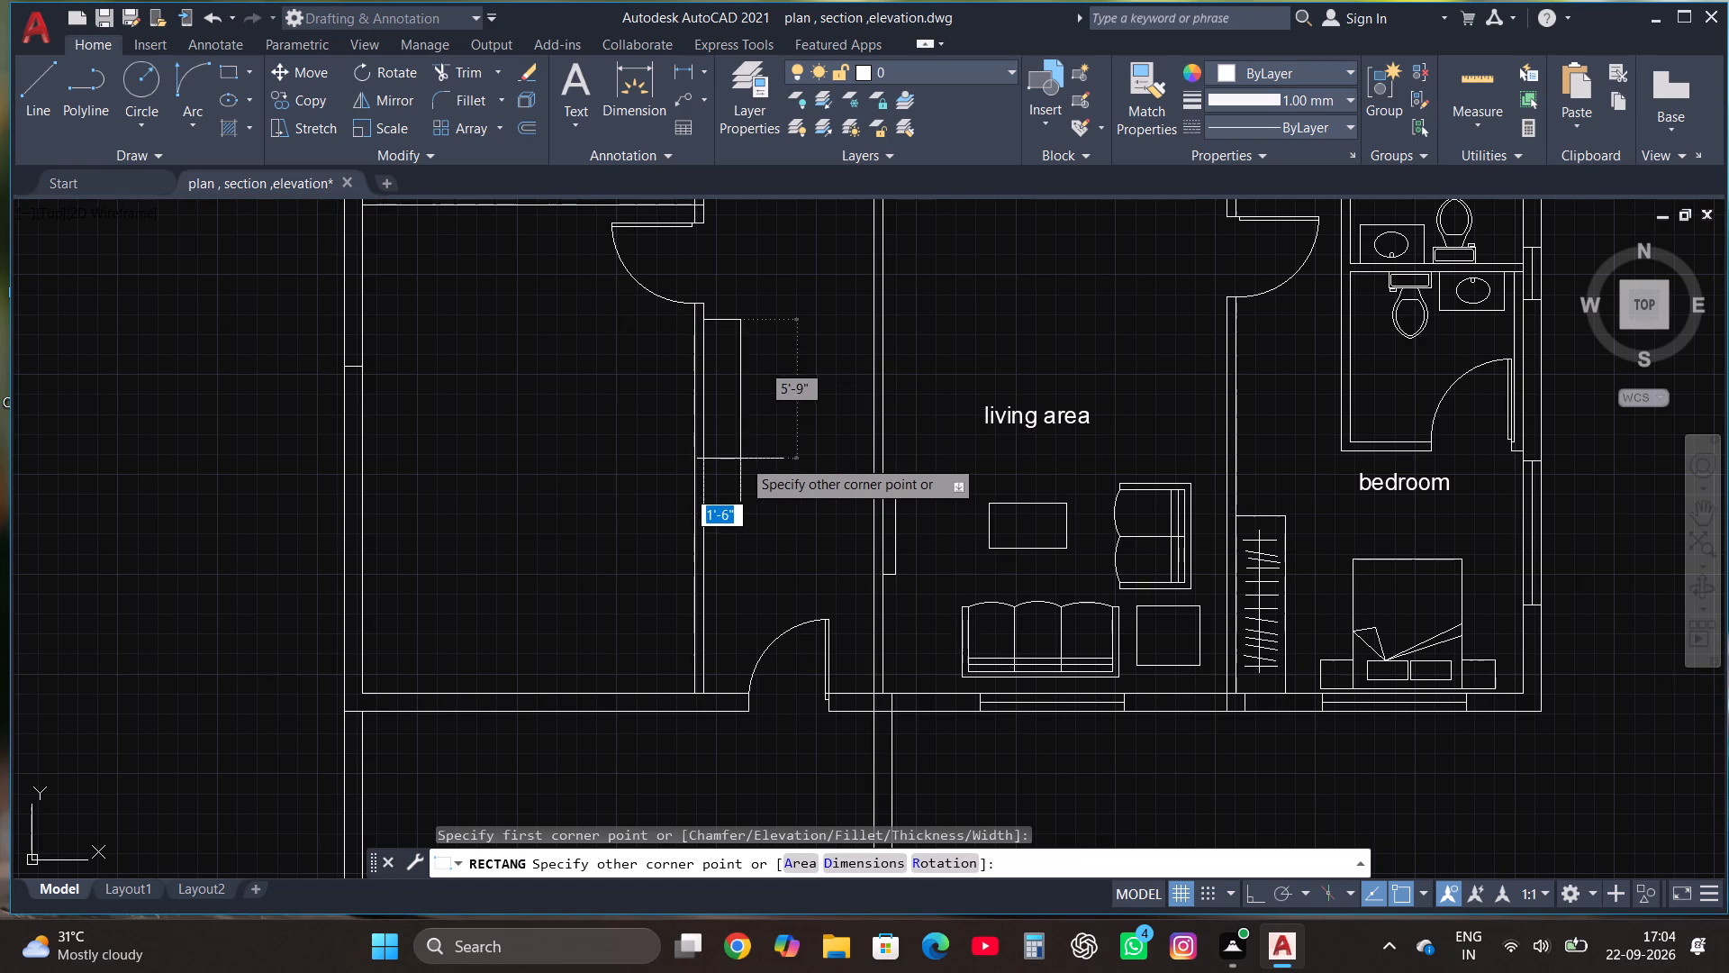
pyautogui.click(742, 452)
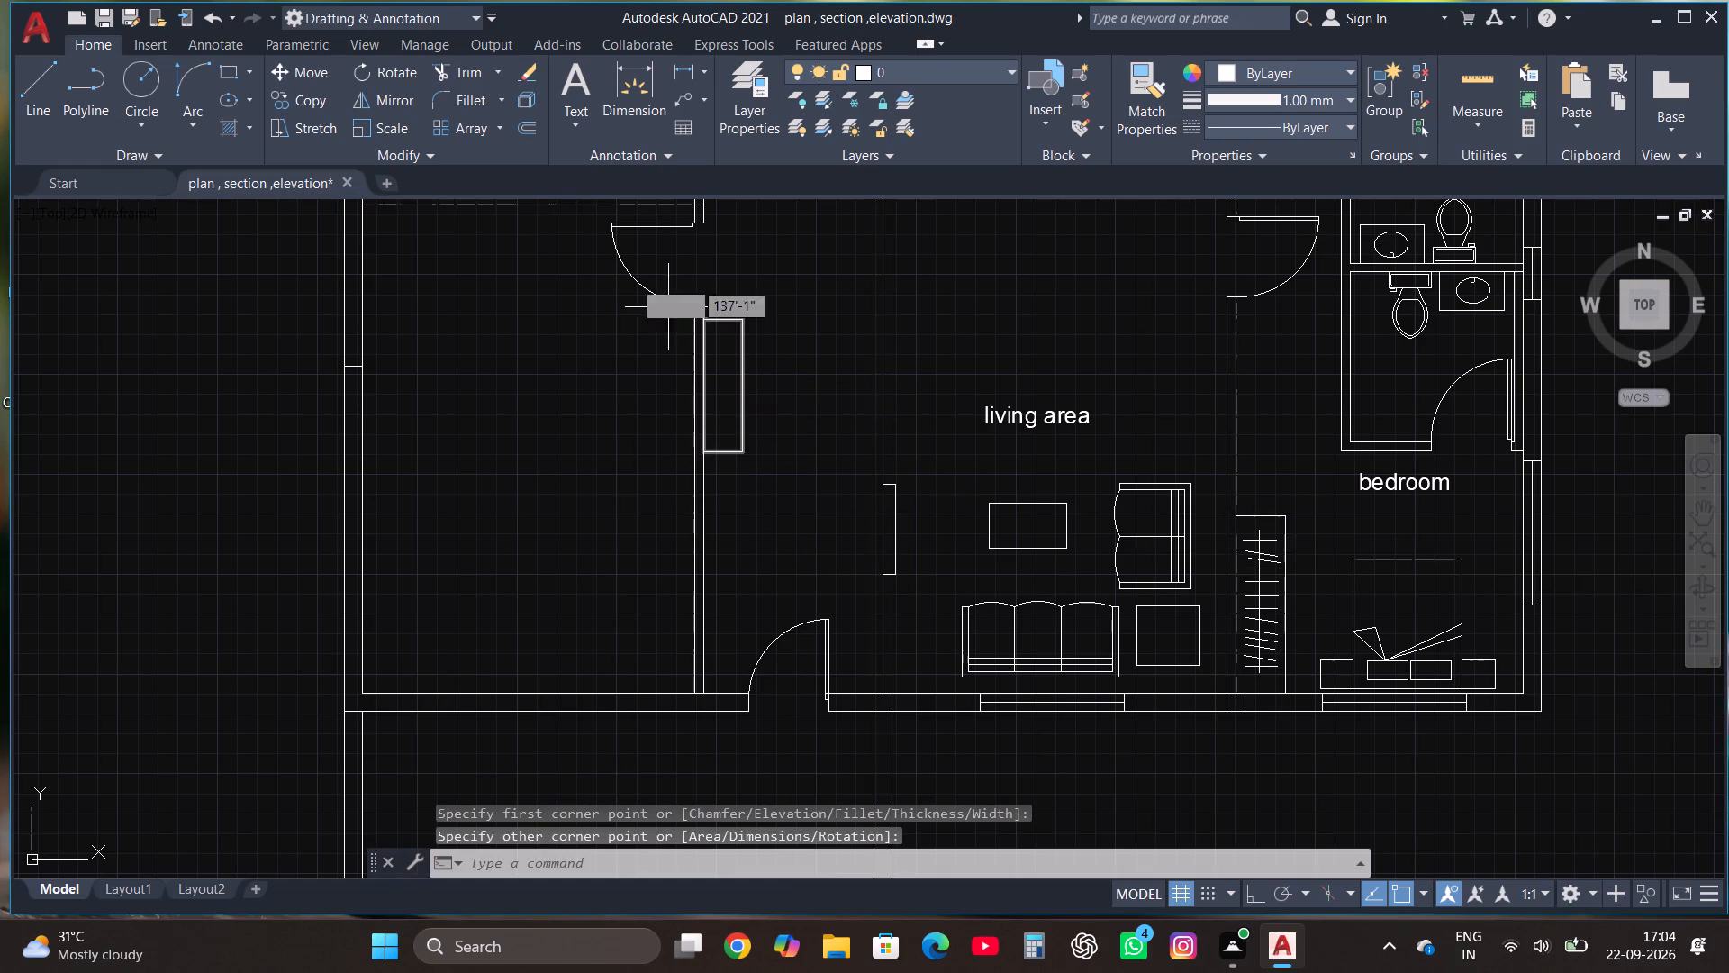
# Draw a wider rectangle, about 2'-3" deep, along the same corridor wall, starting at the first rectangle's south edge.
pyautogui.click(214, 68)
pyautogui.click(222, 73)
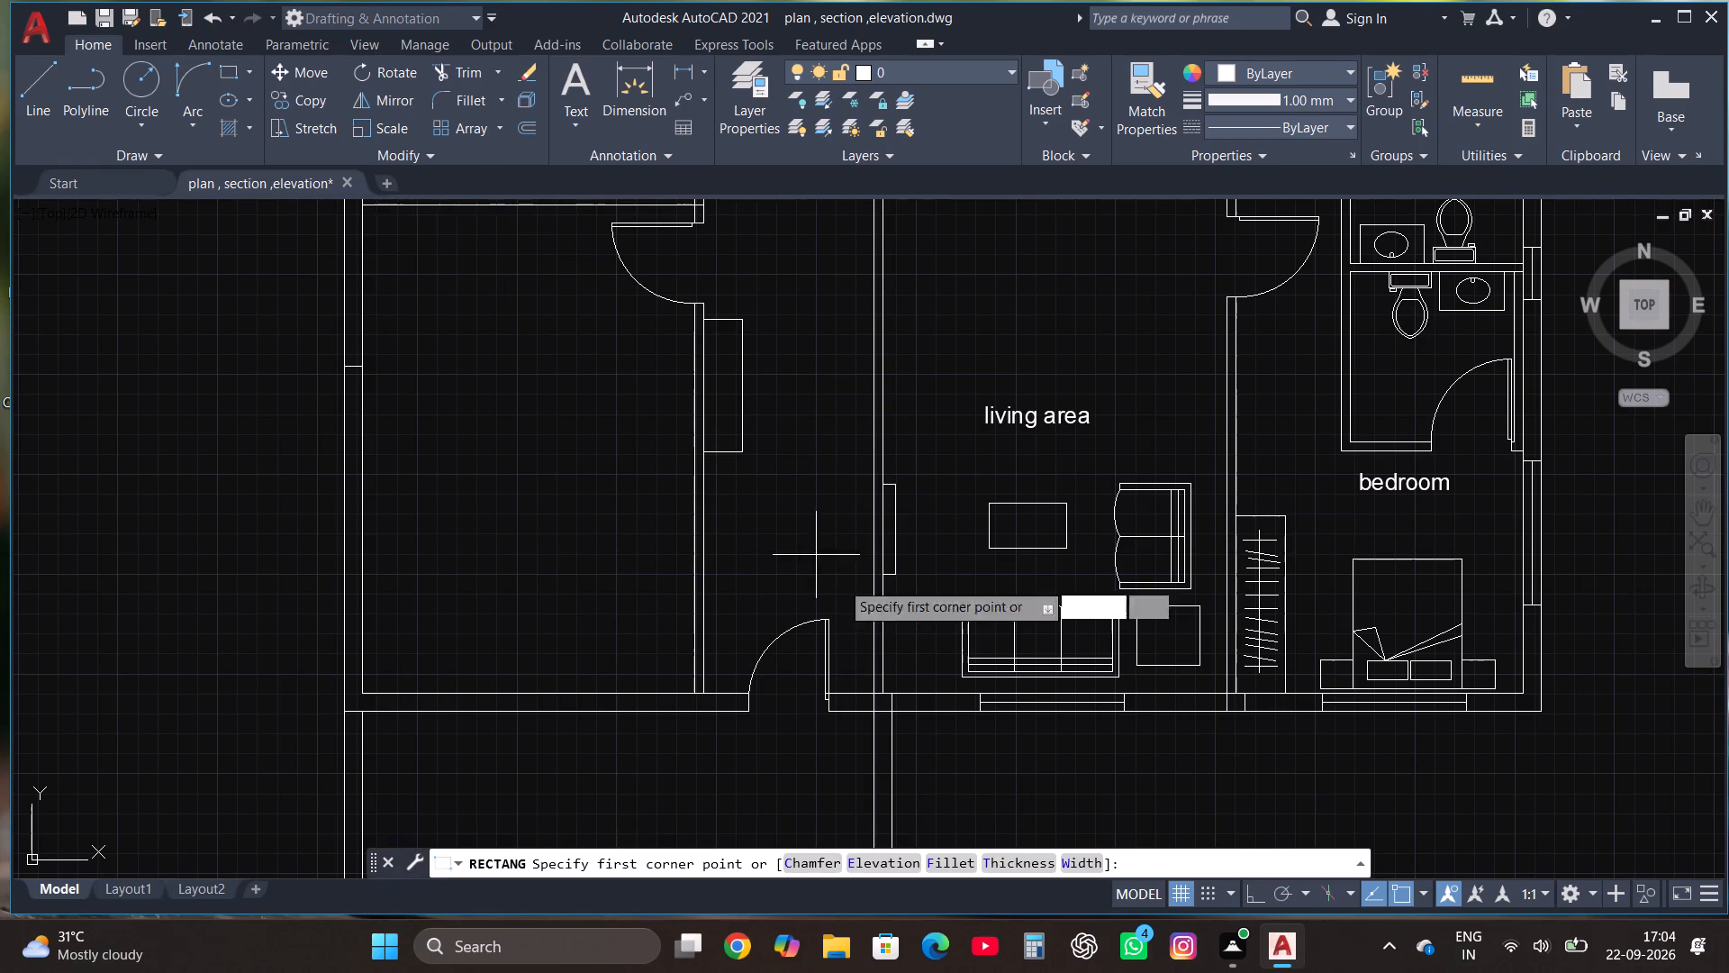
pyautogui.click(702, 450)
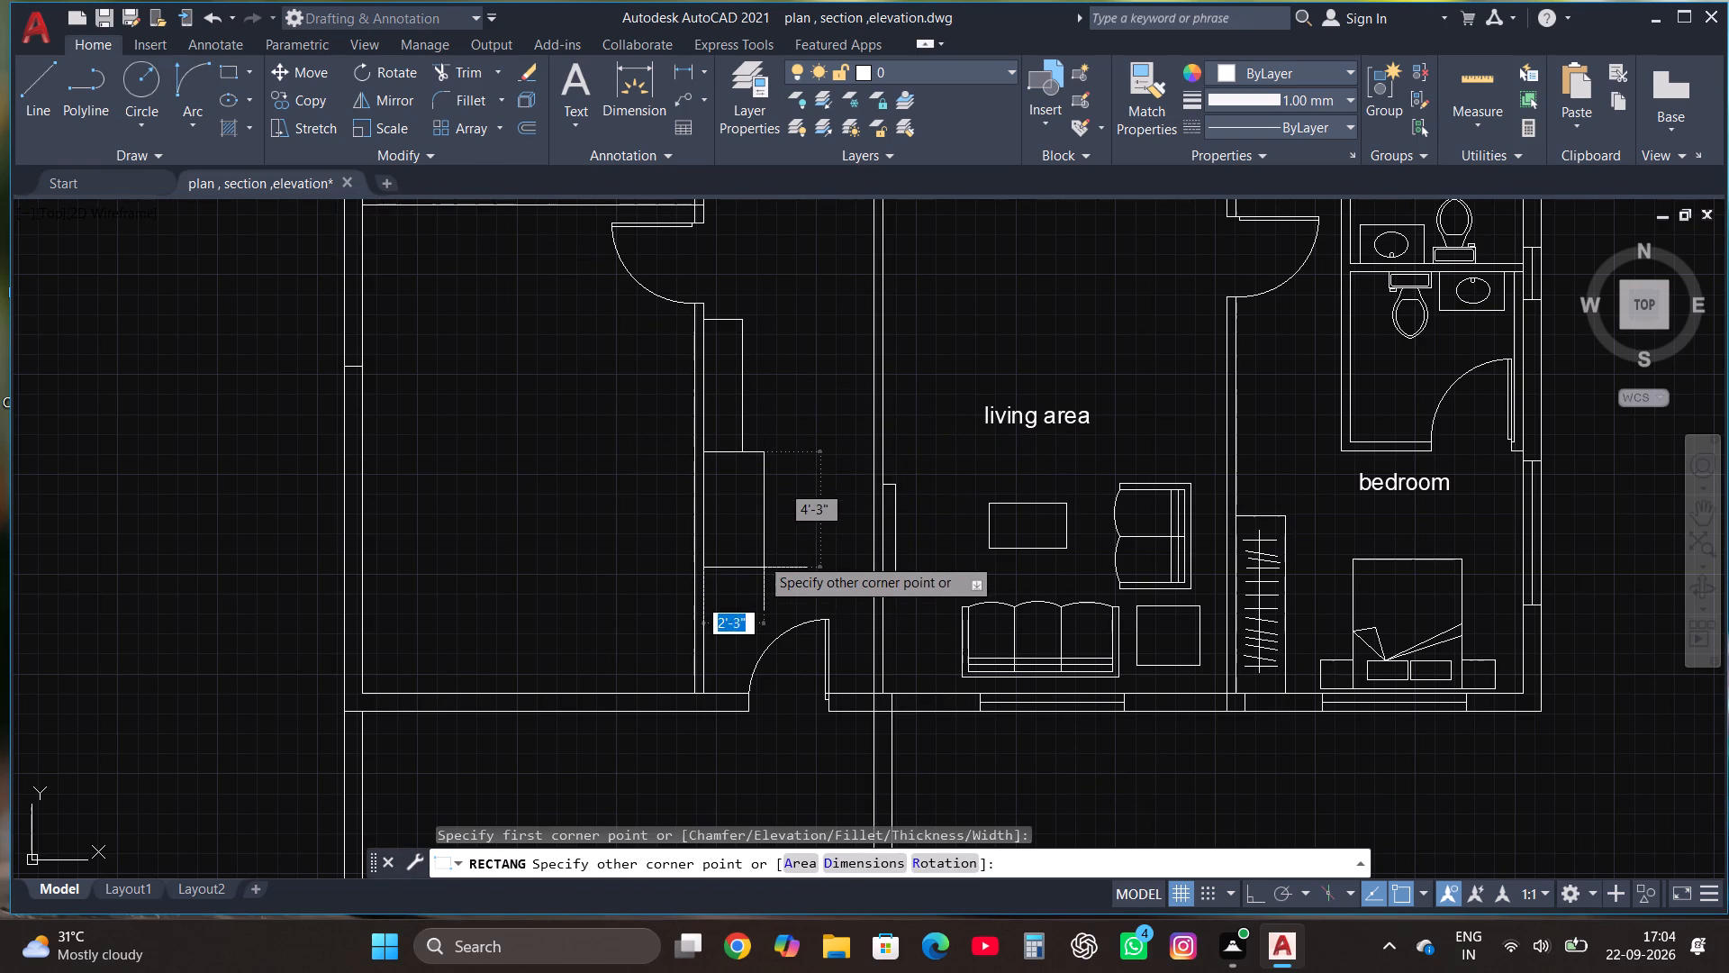
pyautogui.click(760, 571)
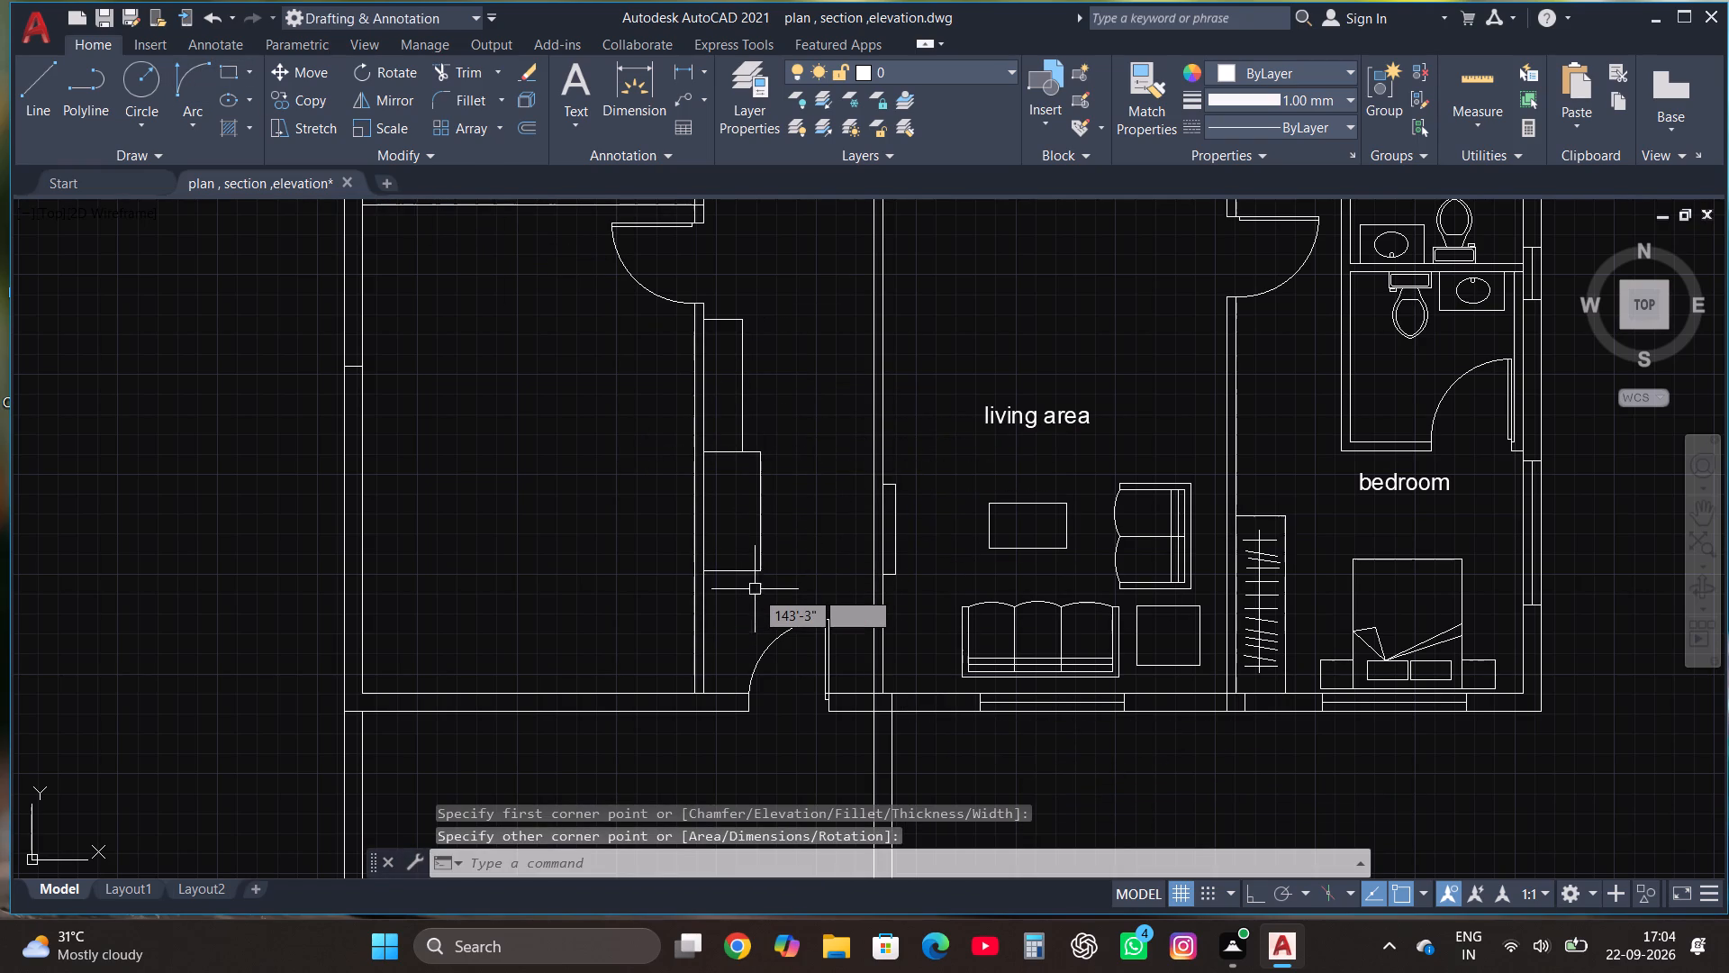
# Draw a small, nearly square rectangle against the middle of the wider corridor rectangle's east edge.
pyautogui.scroll(1, 738, 565)
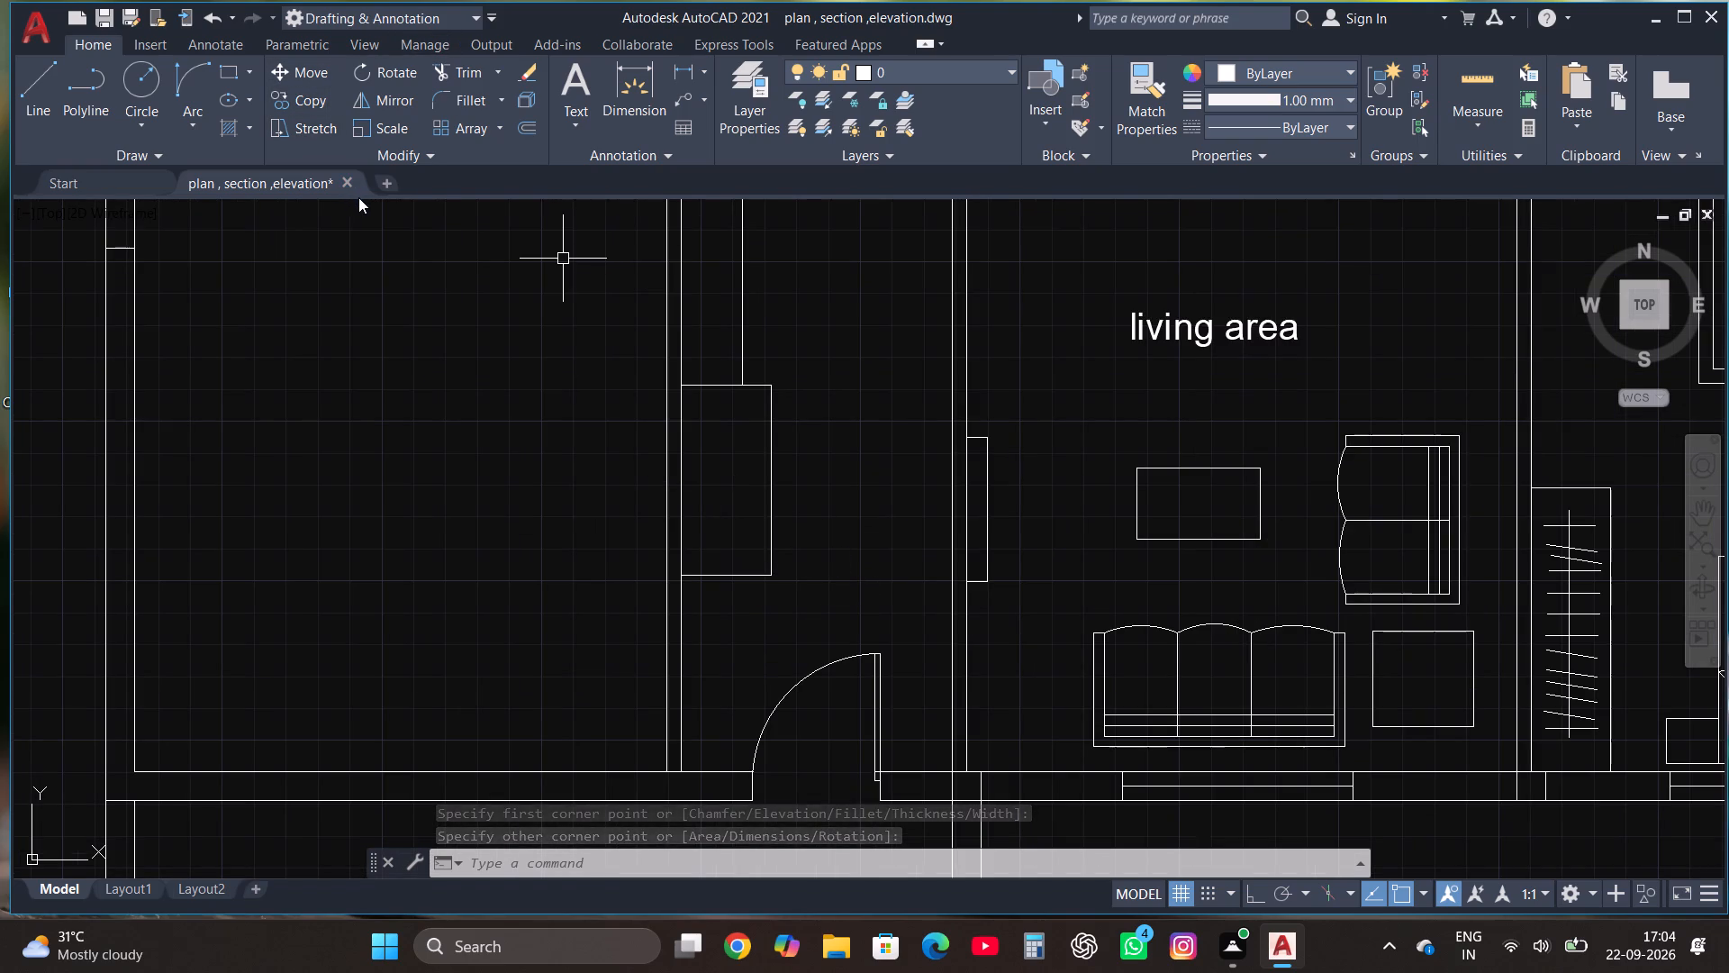
pyautogui.click(218, 74)
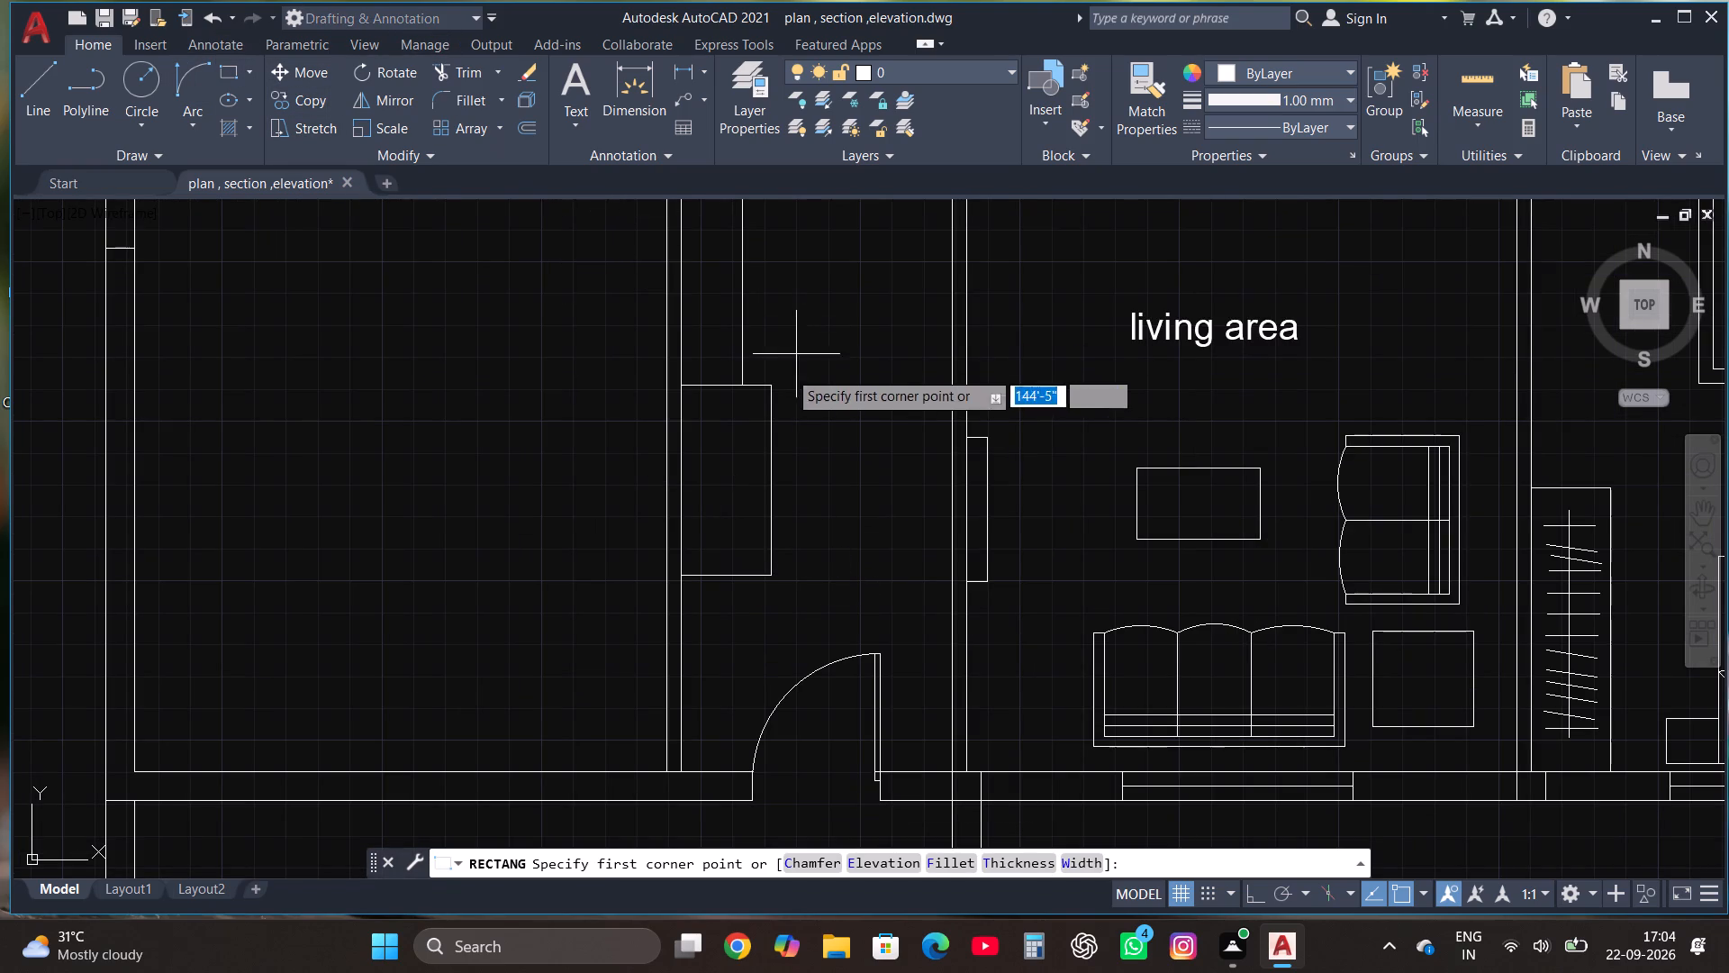
pyautogui.click(767, 457)
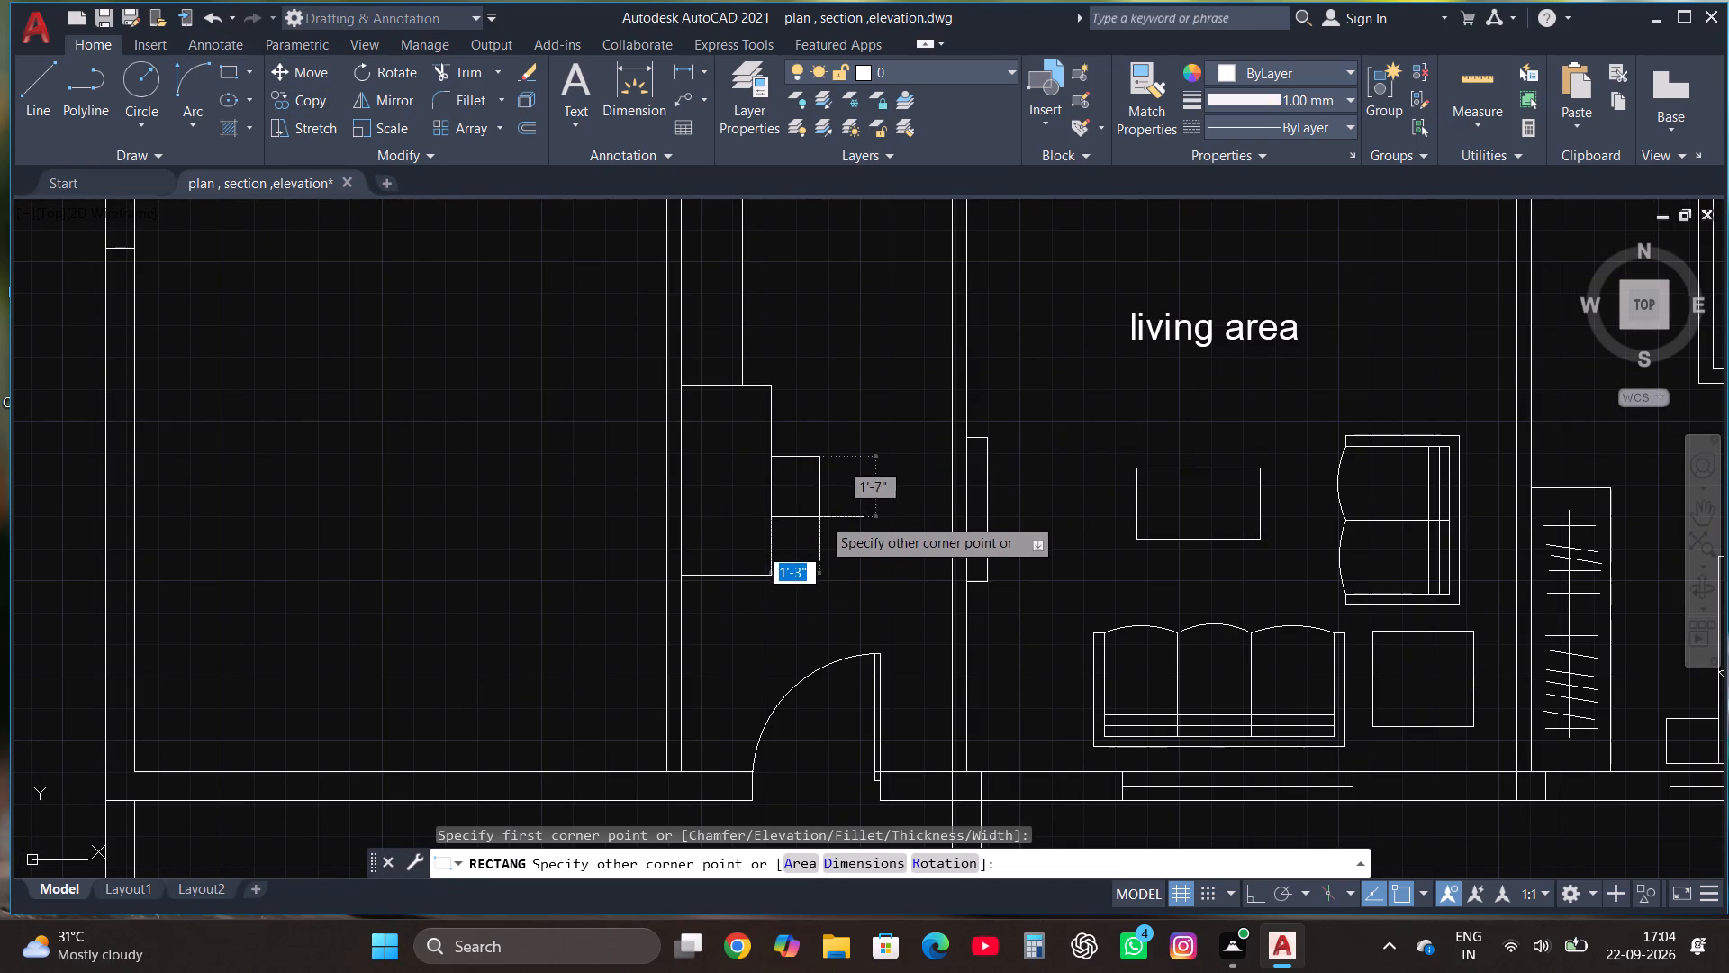
pyautogui.click(826, 503)
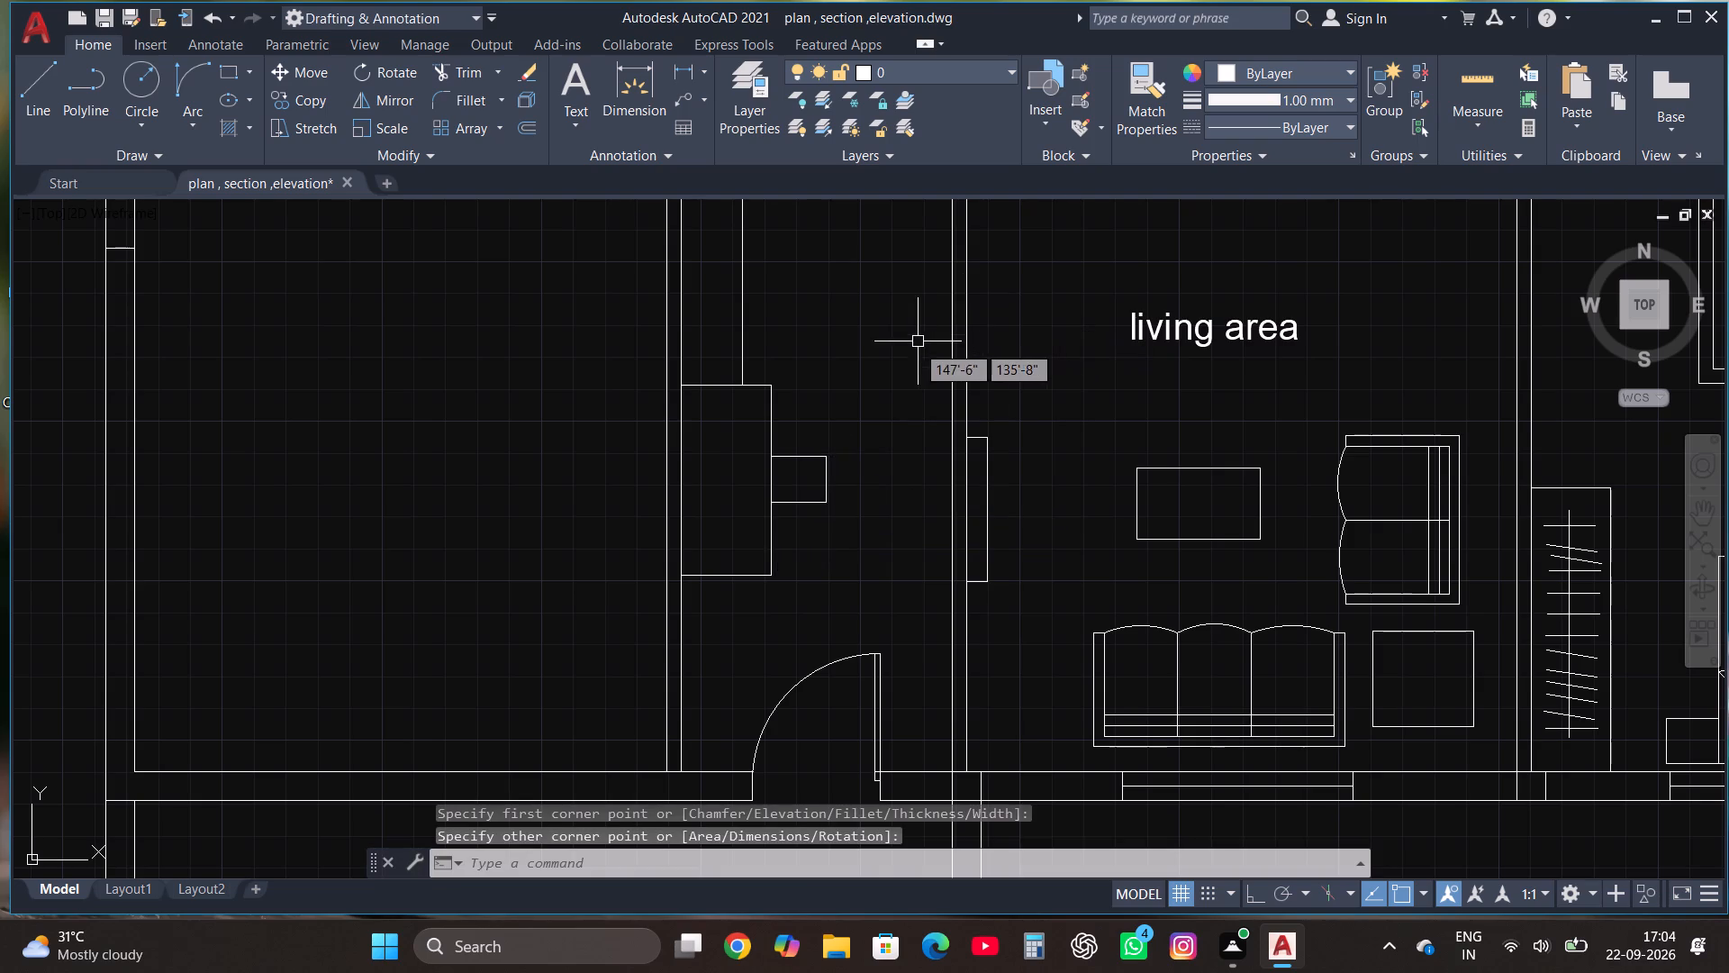
# Examine the overall furnished layout of the reworked floor plan.
pyautogui.scroll(-1, 890, 391)
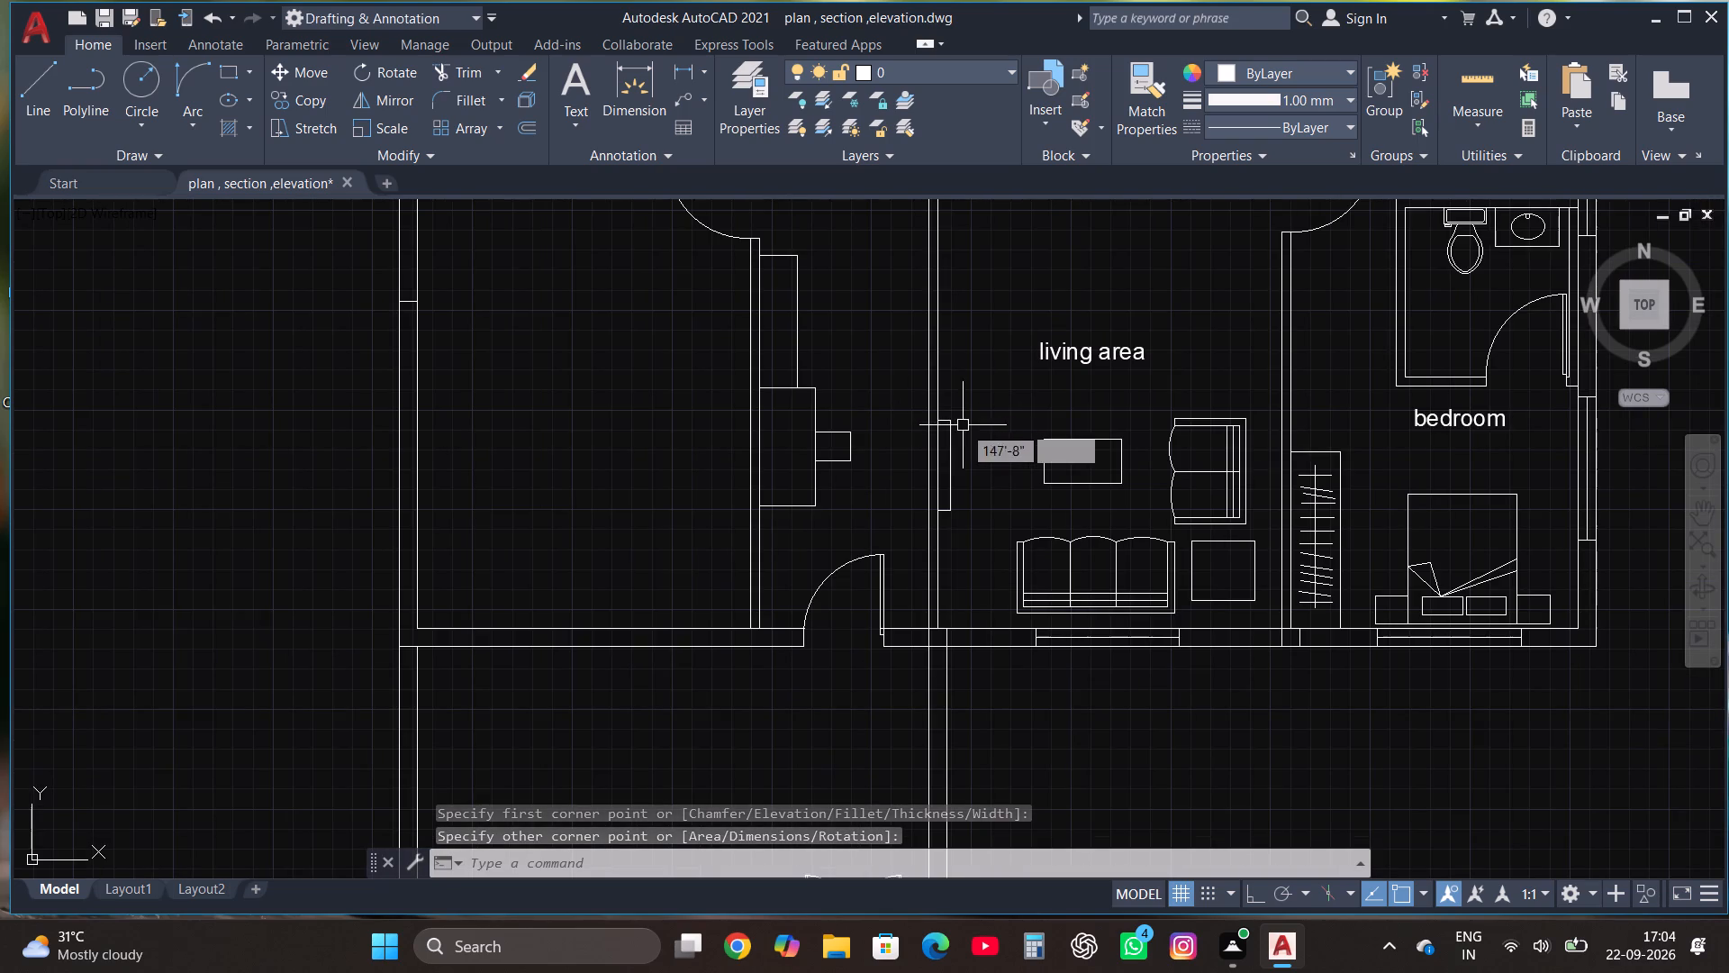
pyautogui.scroll(-1, 950, 369)
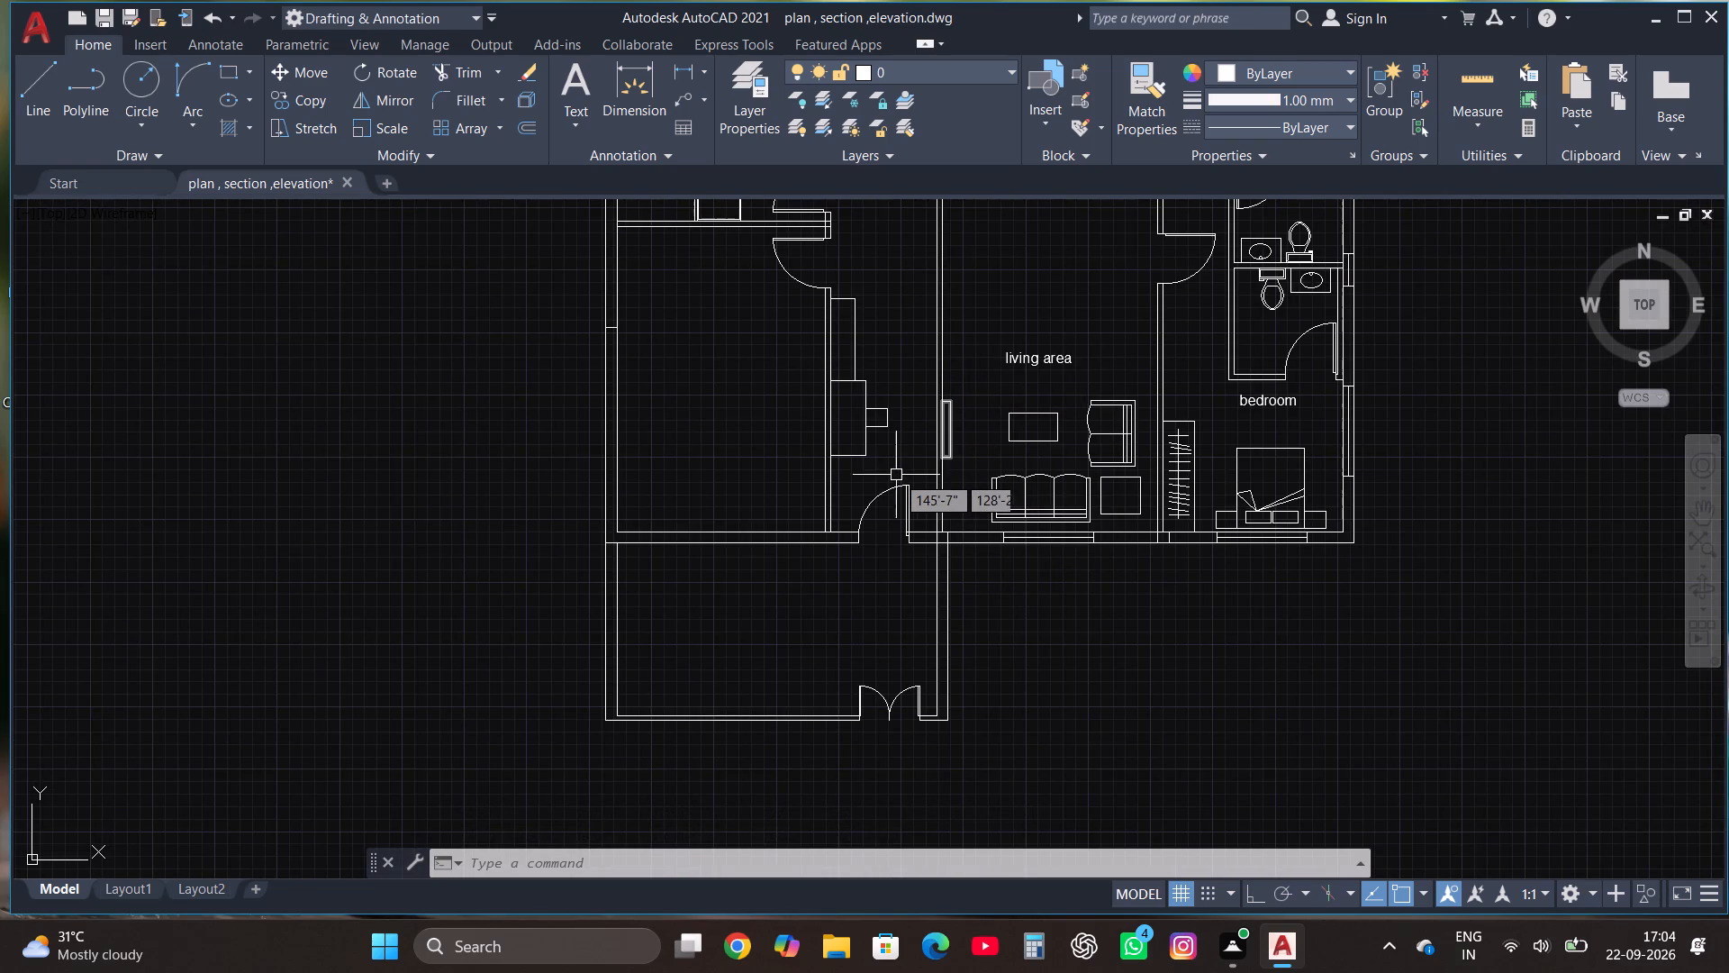
pyautogui.scroll(-2, 892, 476)
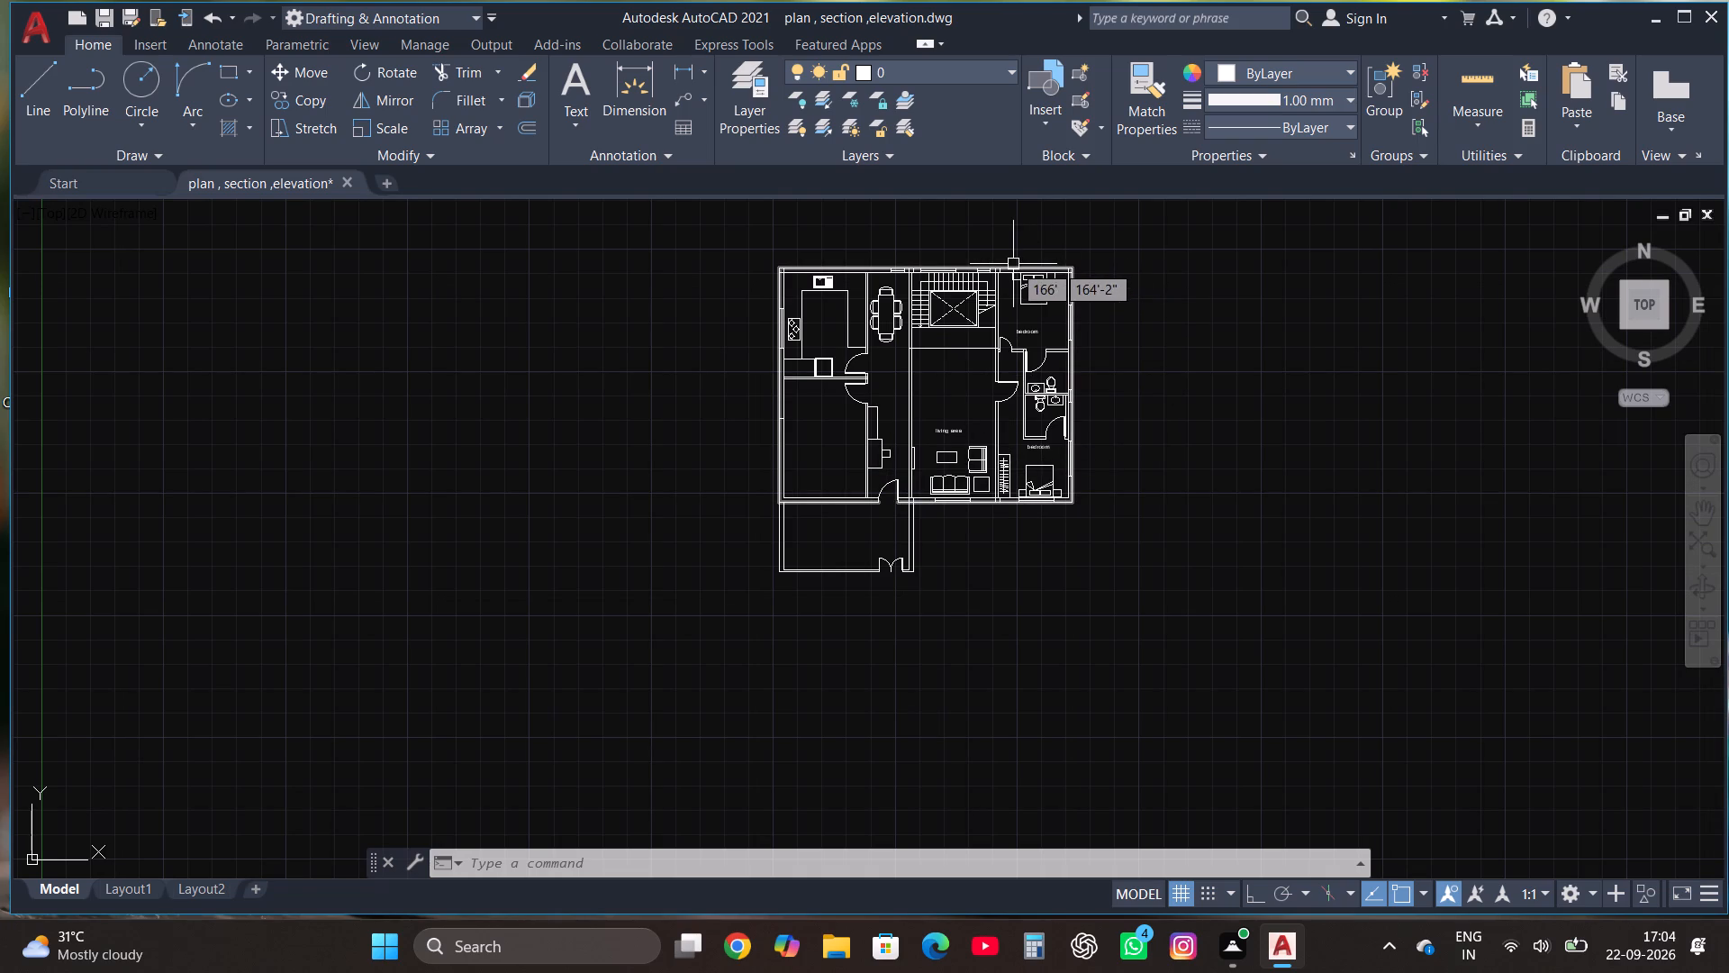
pyautogui.scroll(1, 1013, 264)
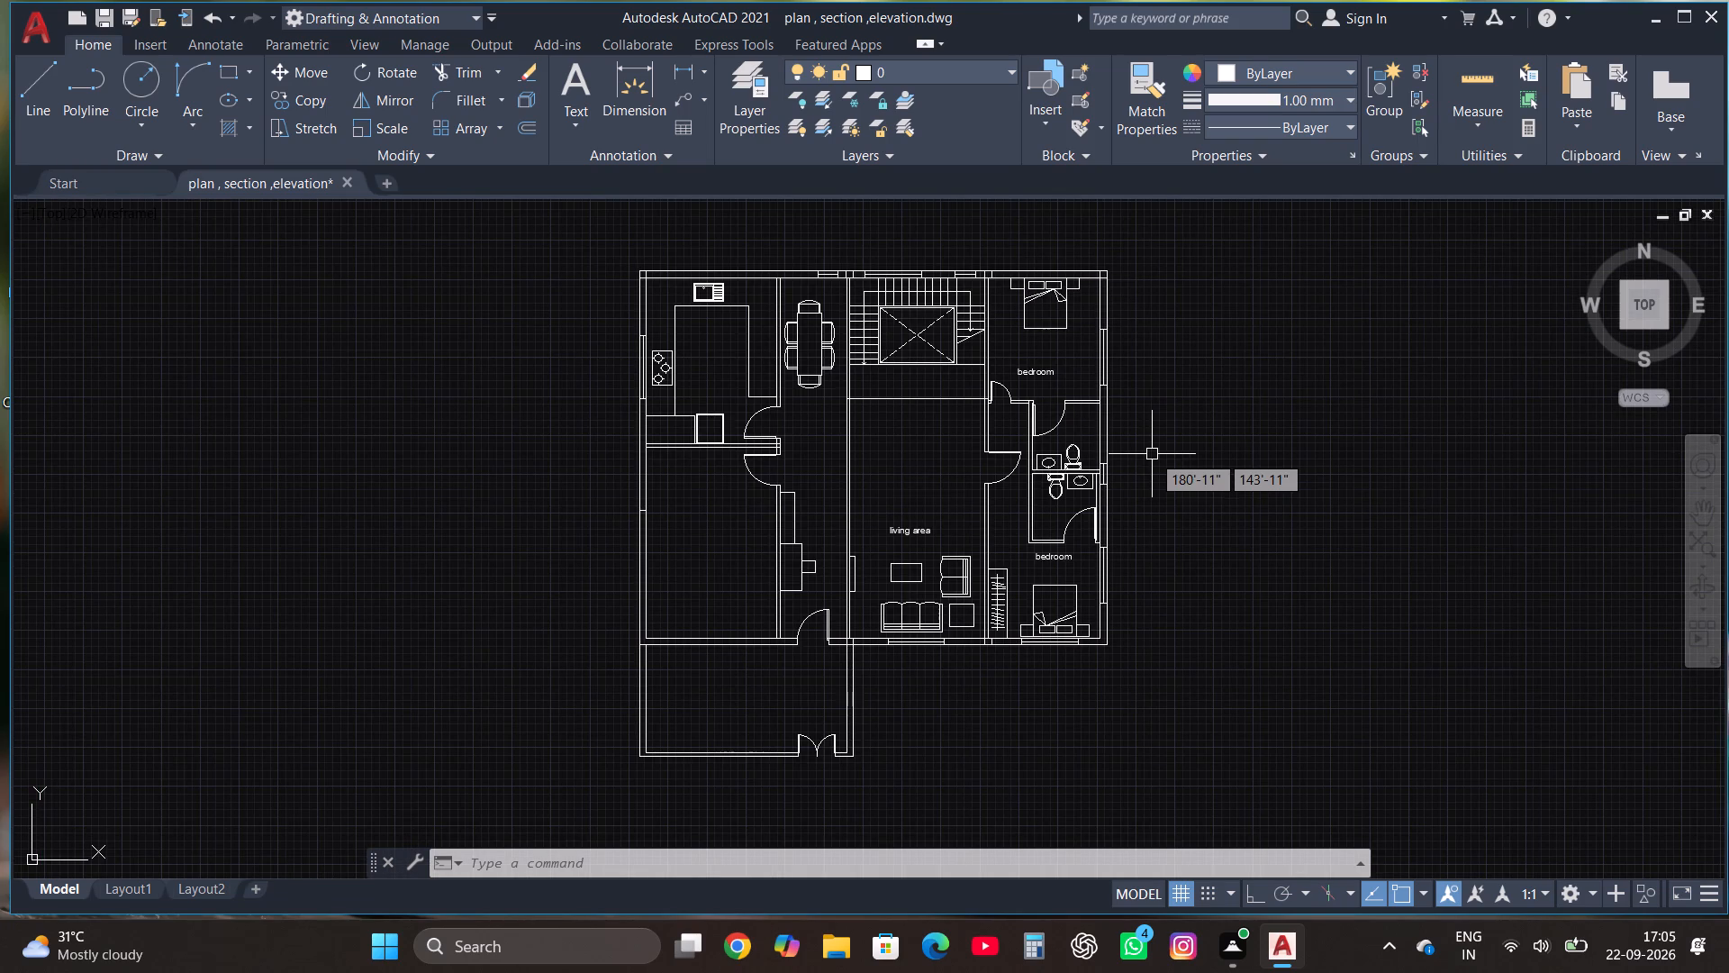
pyautogui.click(907, 525)
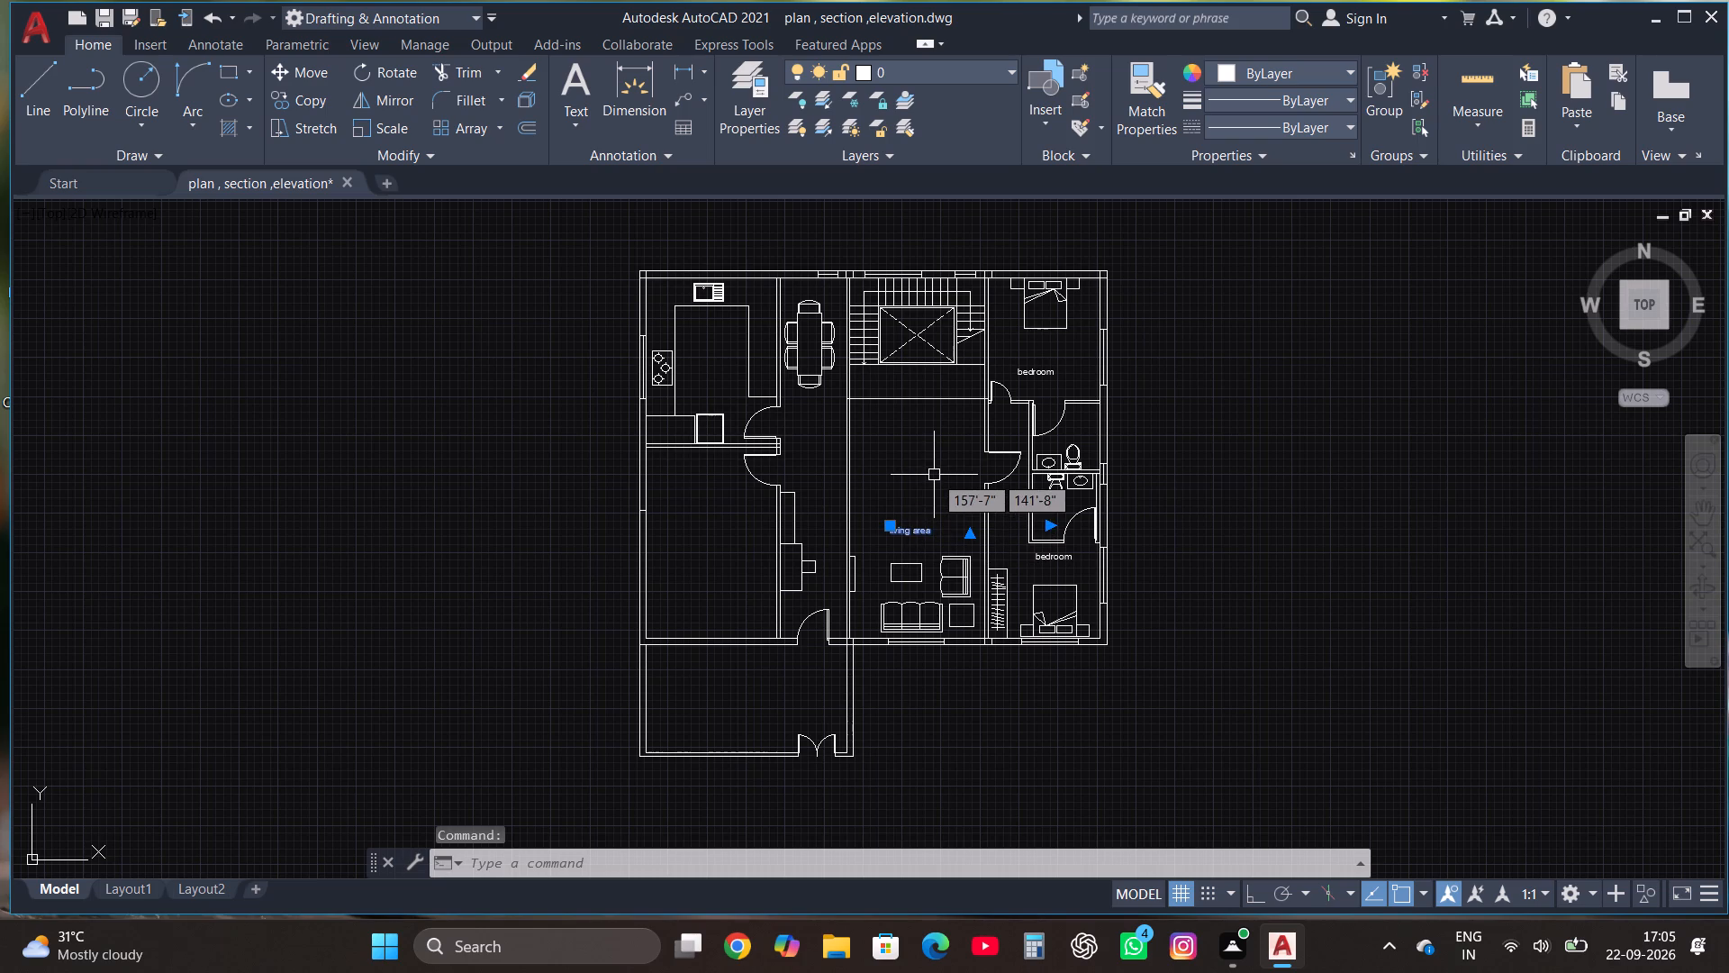
pyautogui.press('Escape')
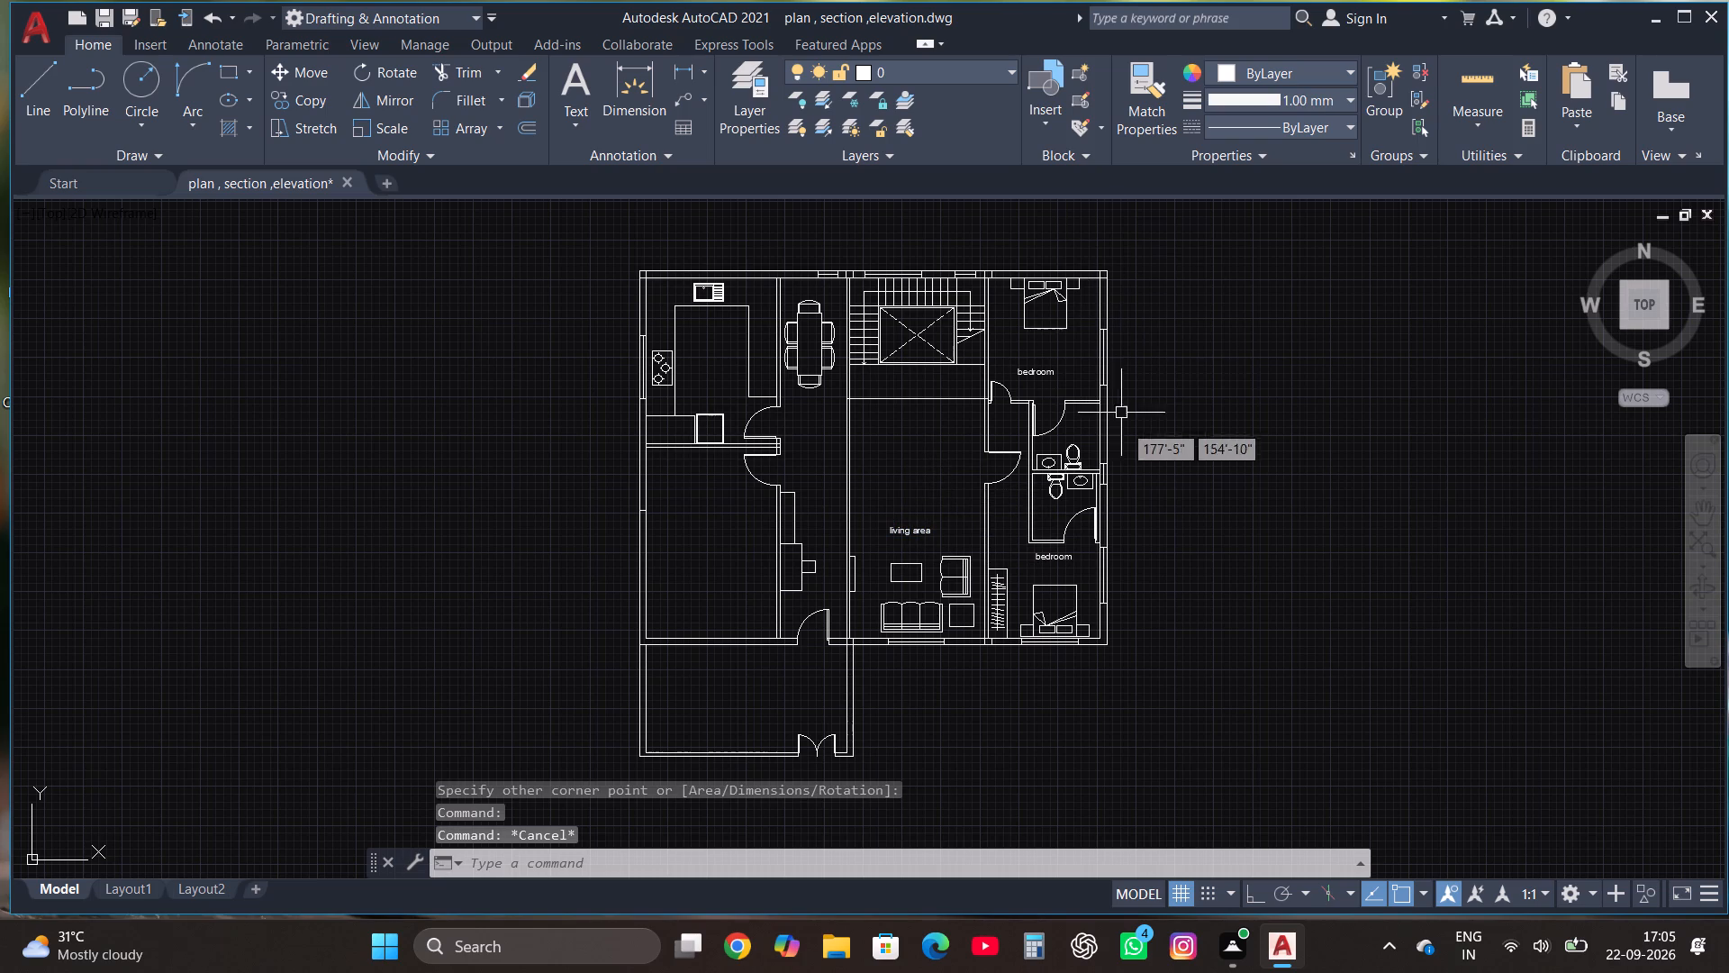
pyautogui.scroll(-2, 1091, 558)
pyautogui.scroll(1, 946, 578)
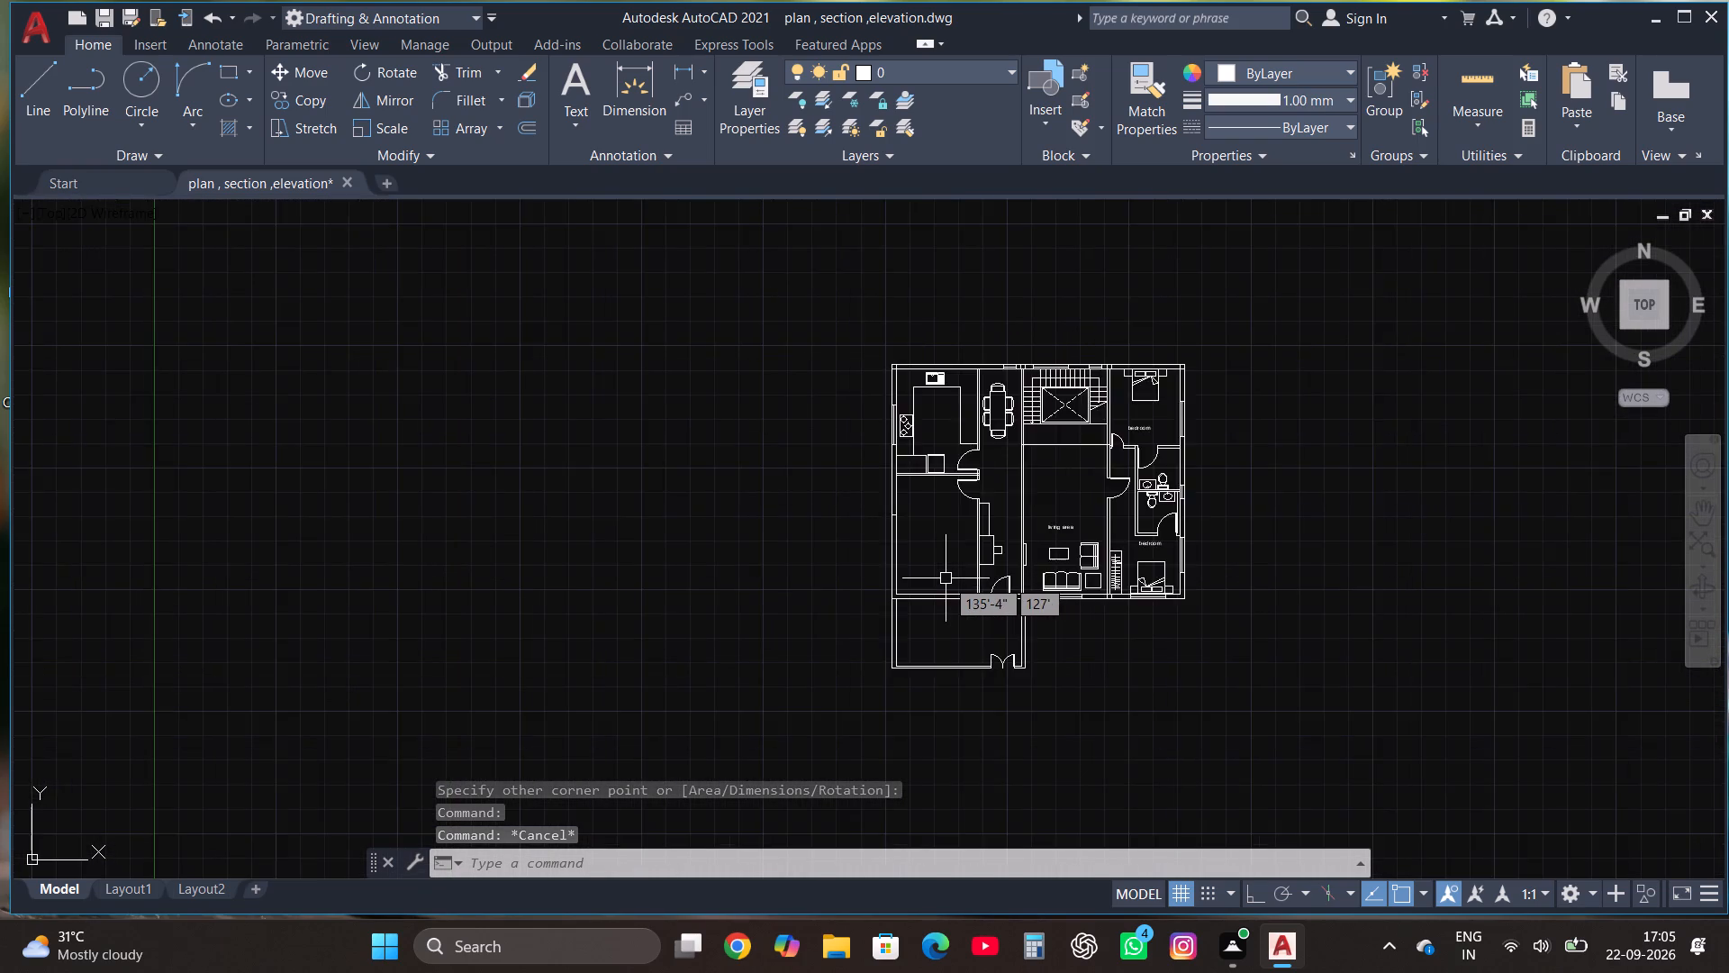
pyautogui.scroll(1, 946, 578)
pyautogui.scroll(-1, 946, 578)
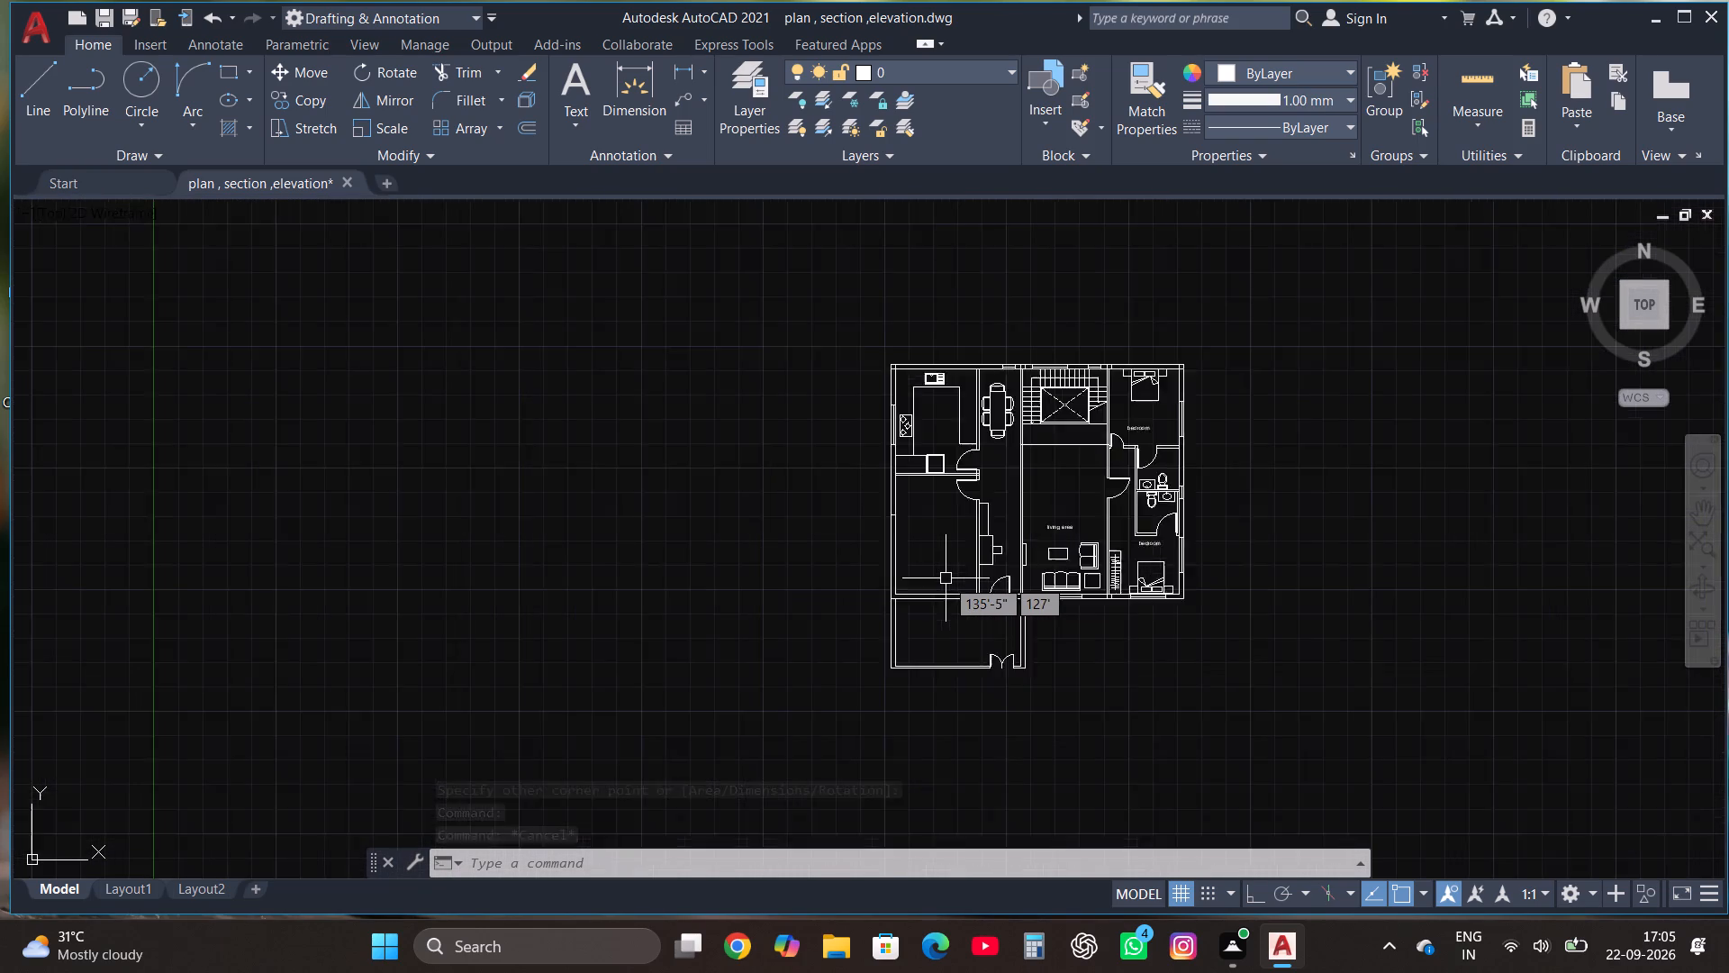
pyautogui.scroll(-1, 946, 578)
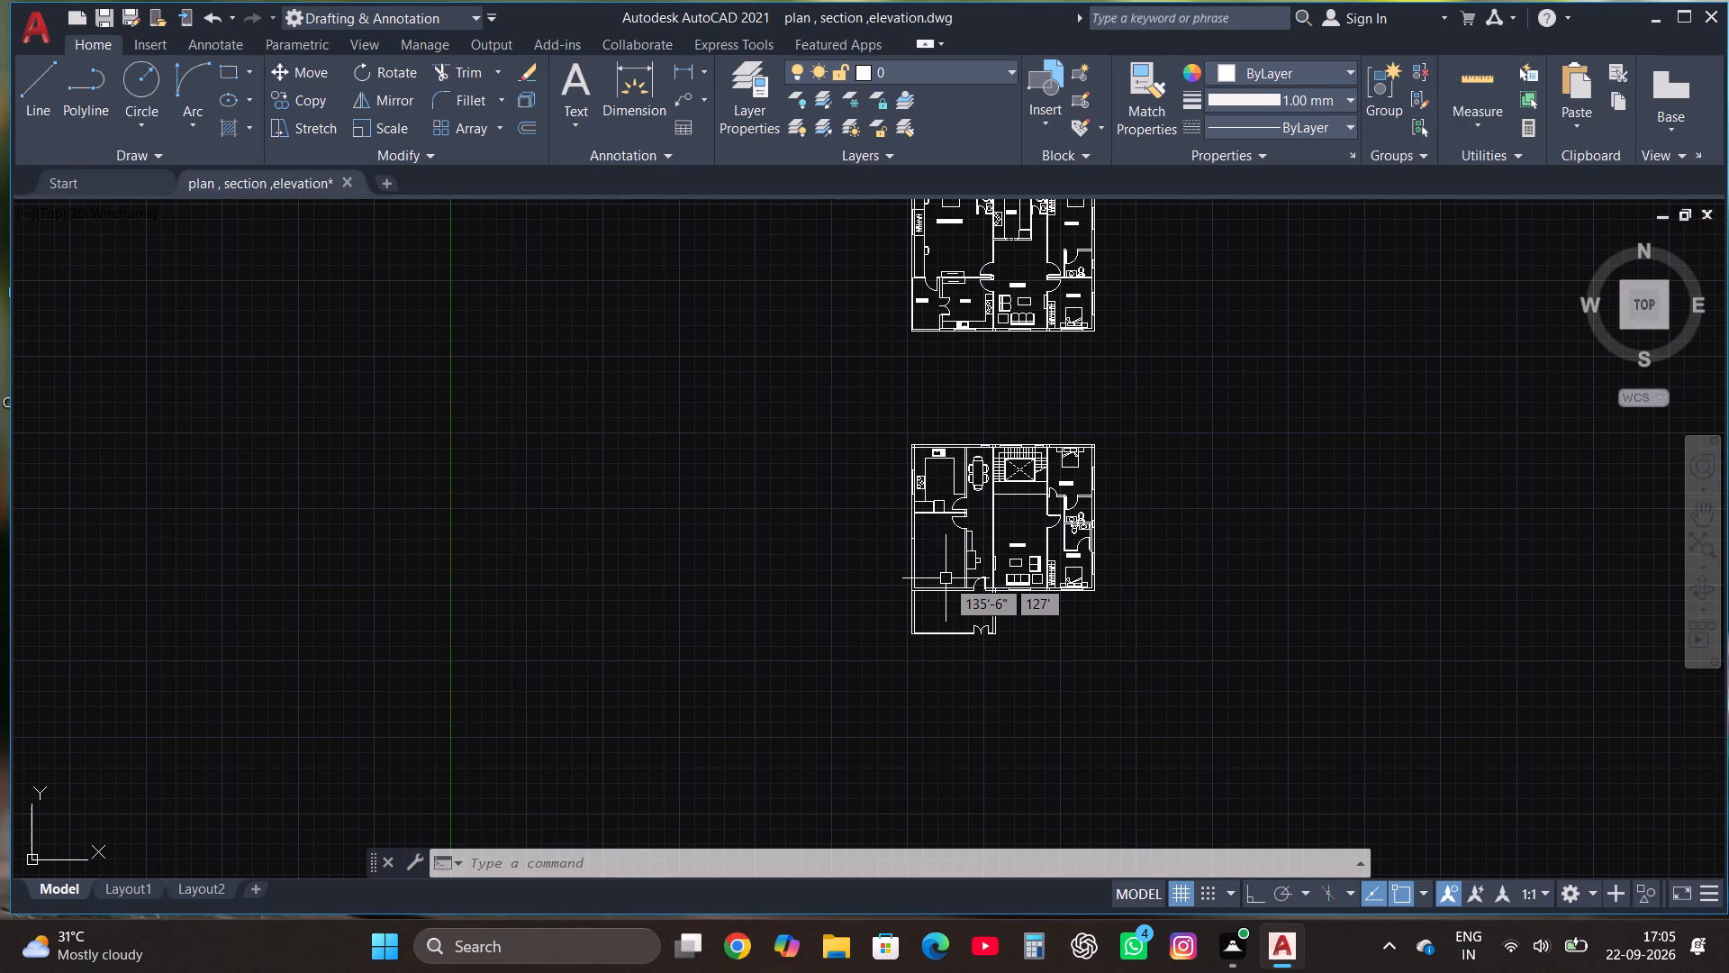
# Copy the southeast bedroom's bed, nightstands and wardrobe into the empty space east of the reworked floor plan.
pyautogui.scroll(2, 1118, 587)
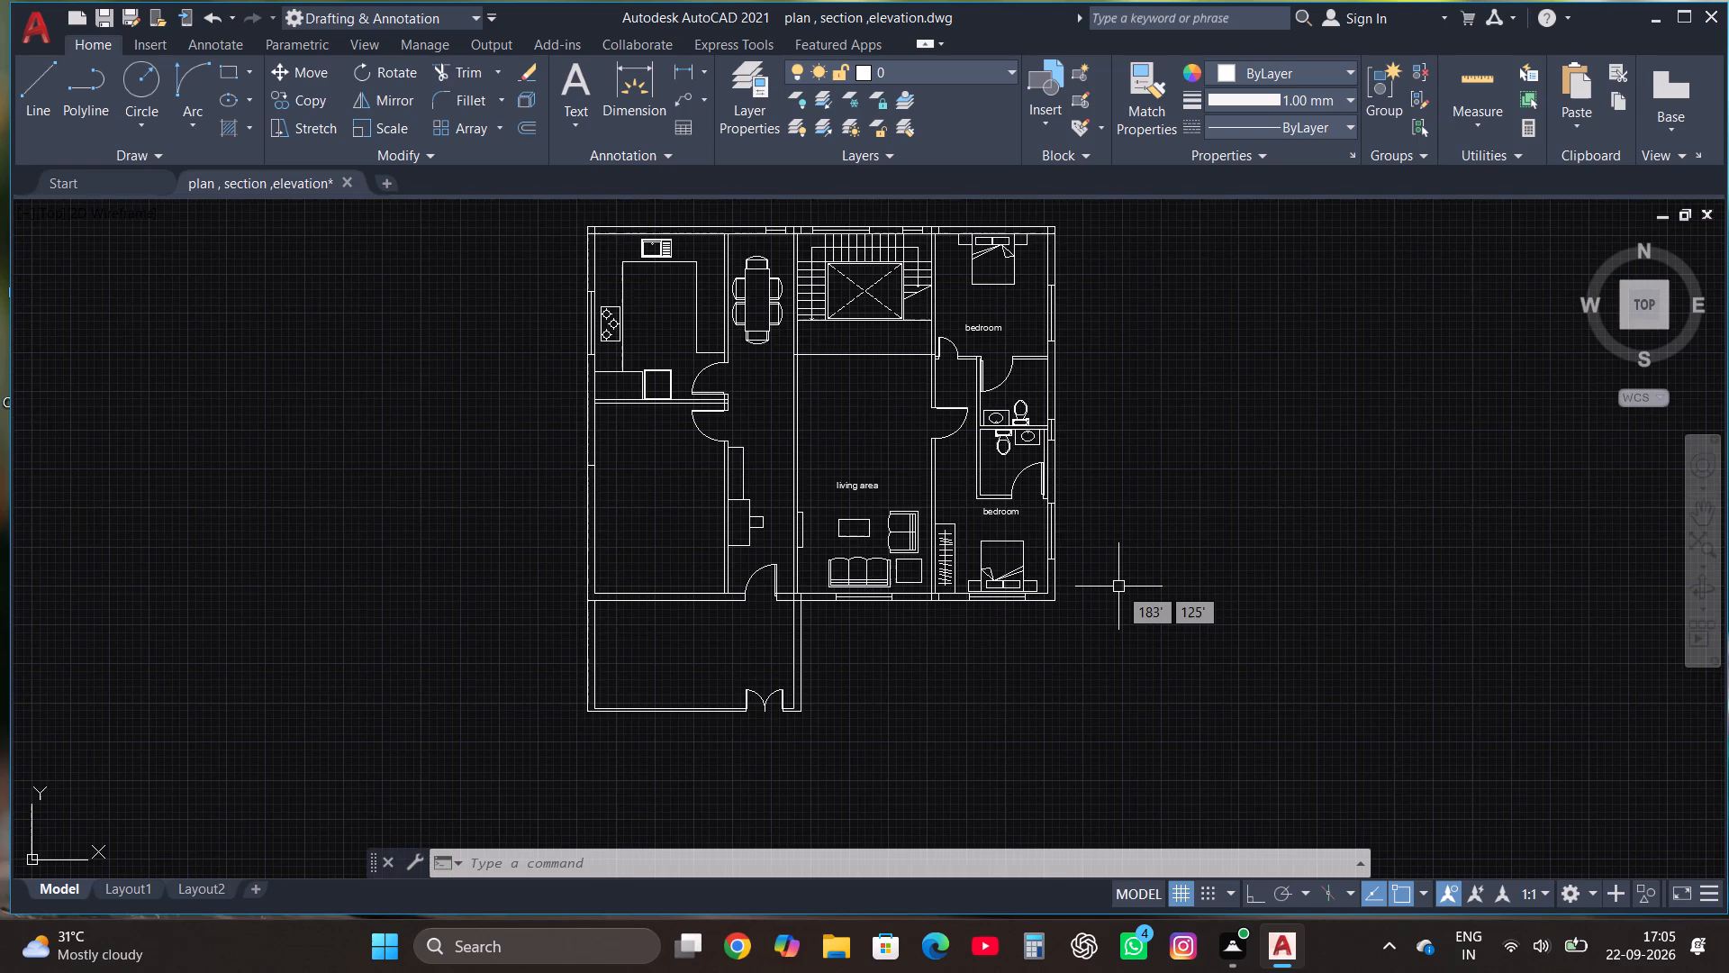
pyautogui.scroll(2, 945, 552)
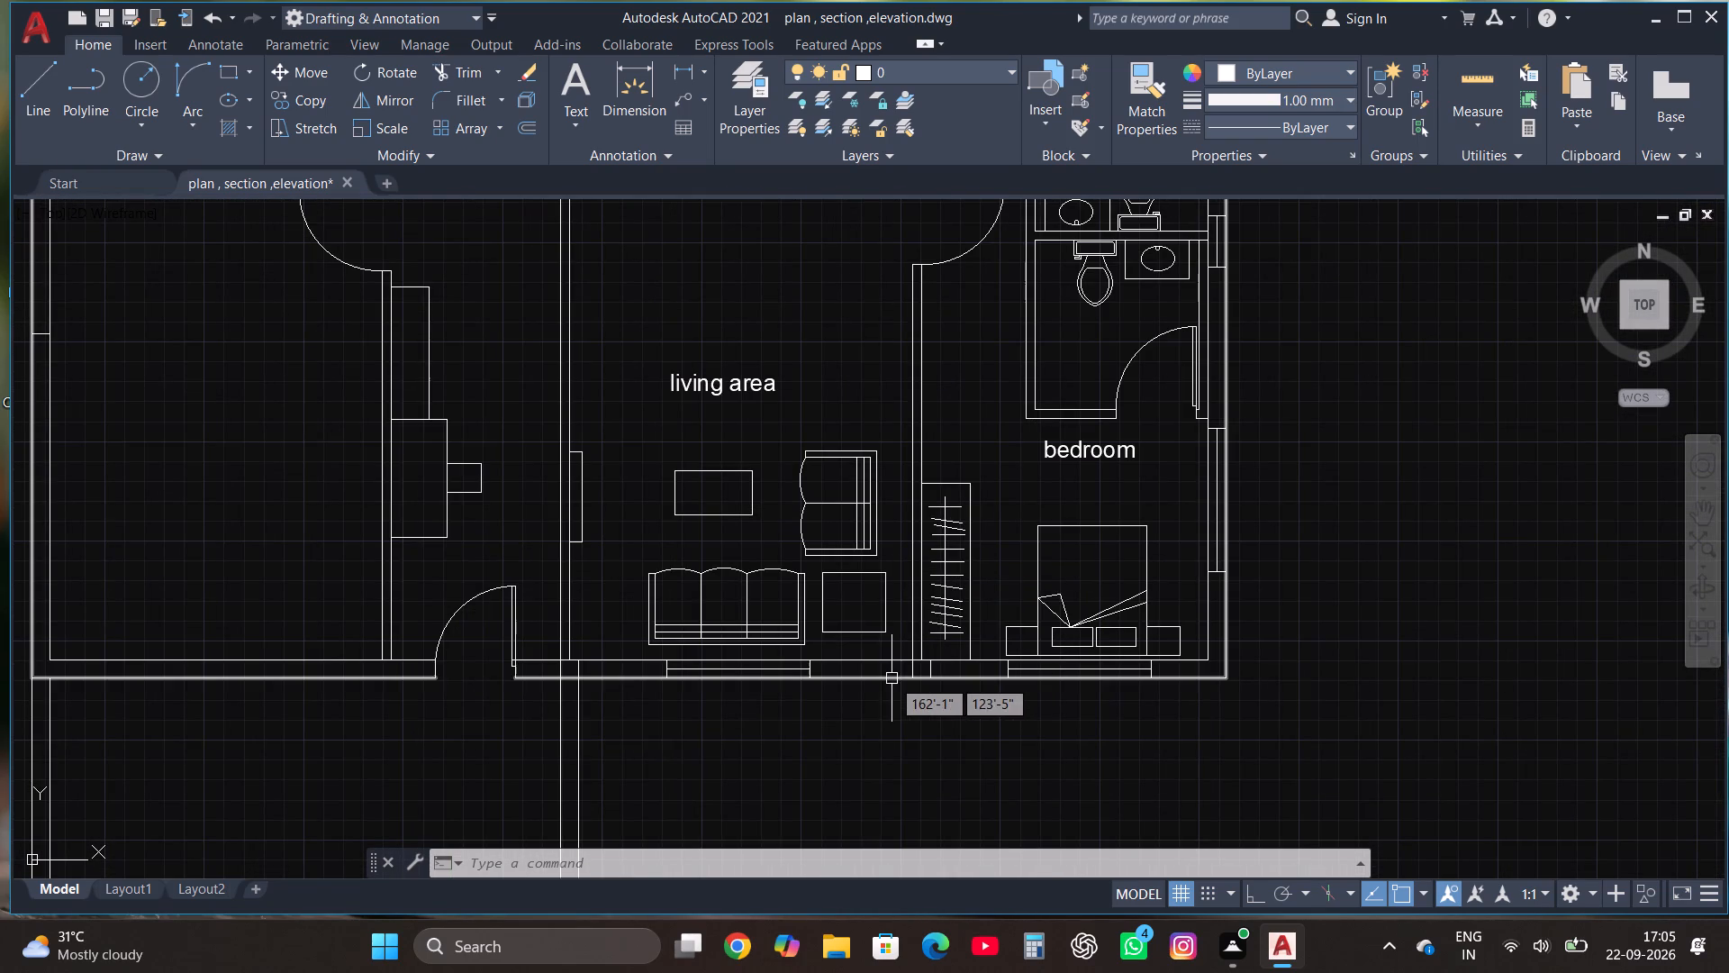
pyautogui.scroll(1, 900, 666)
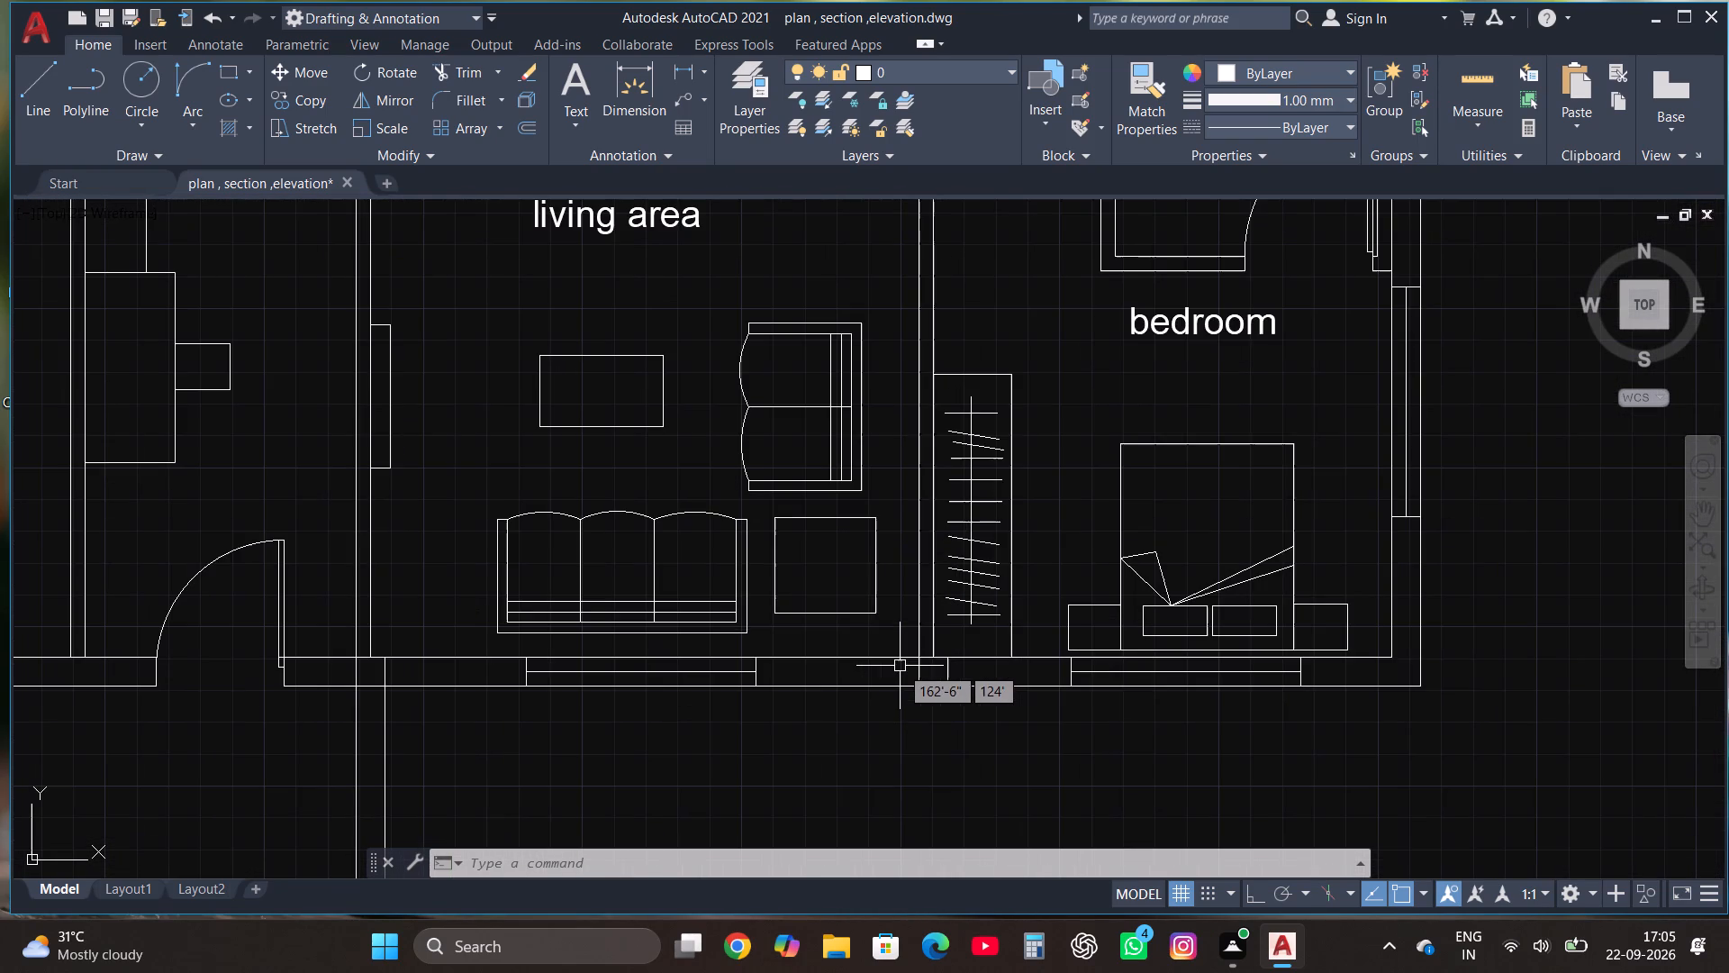
pyautogui.click(900, 666)
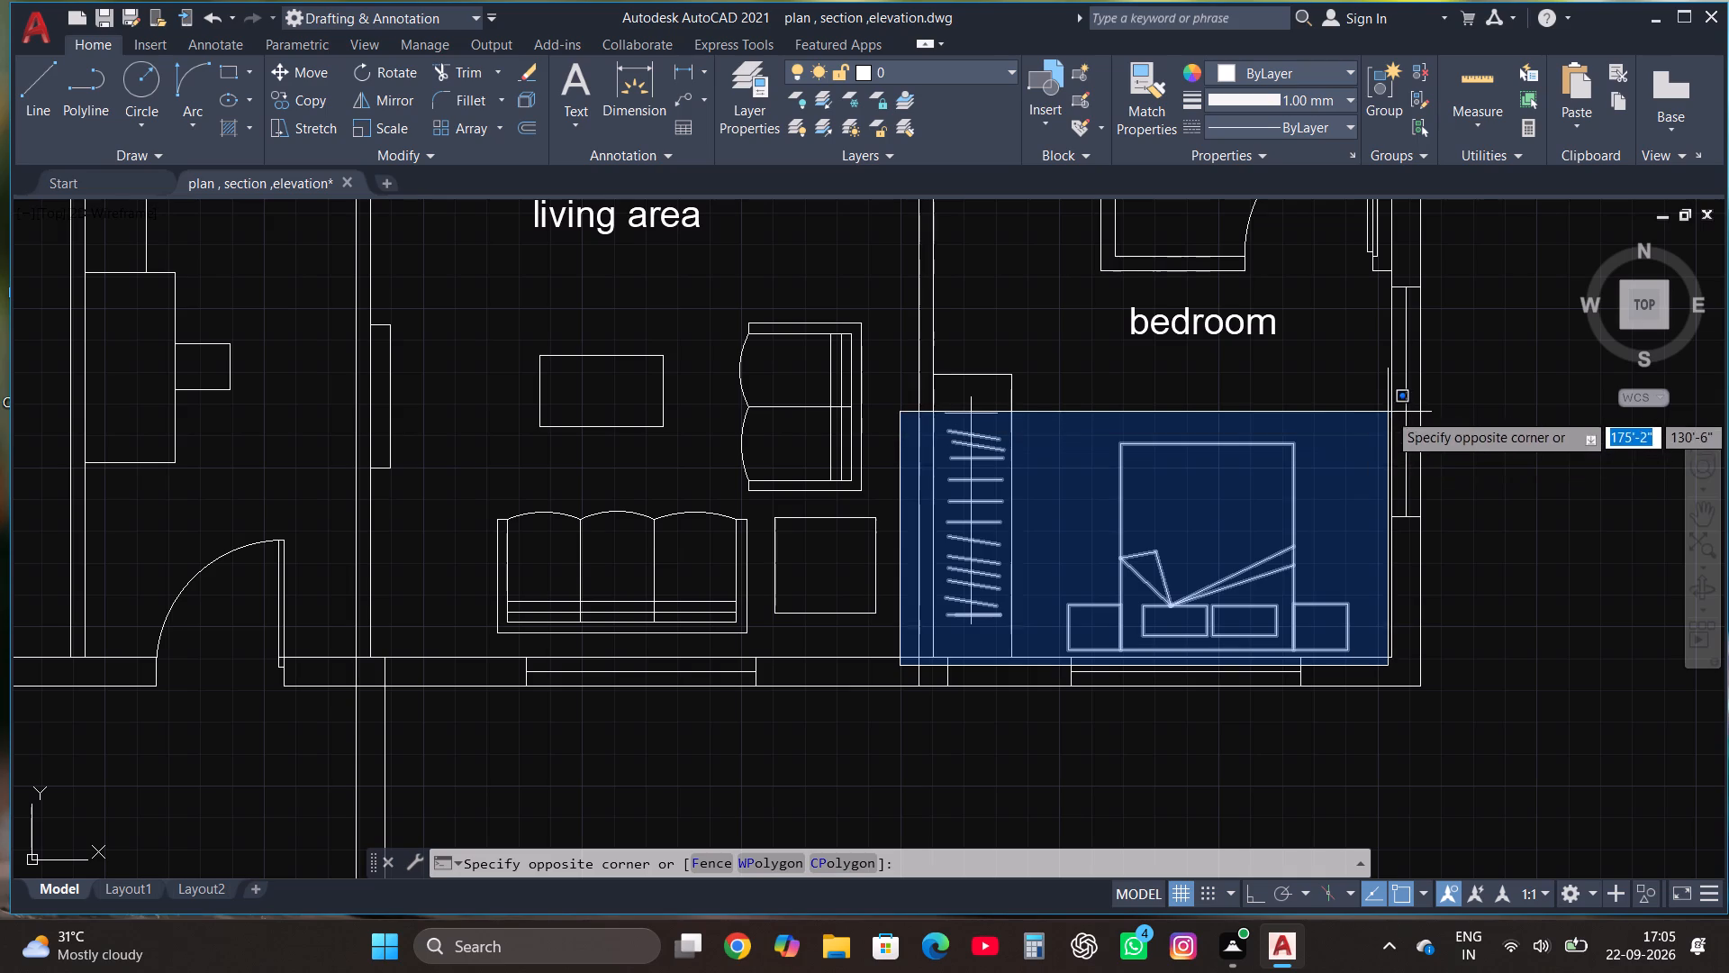
pyautogui.click(1378, 348)
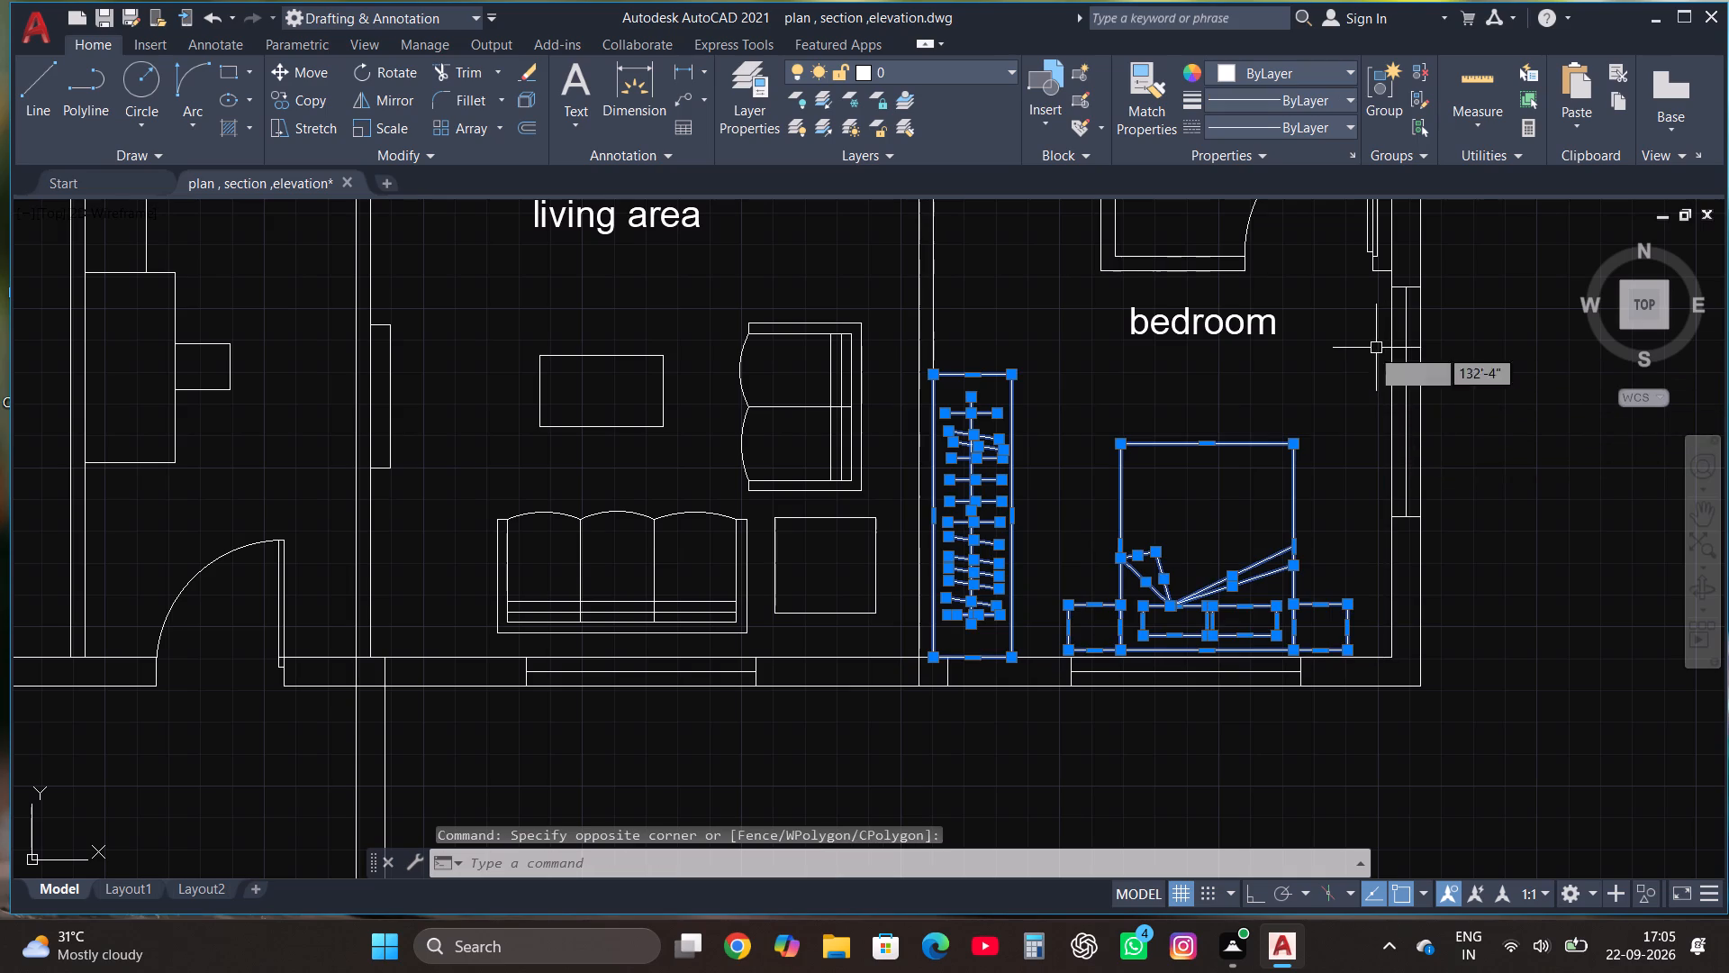
pyautogui.click(299, 99)
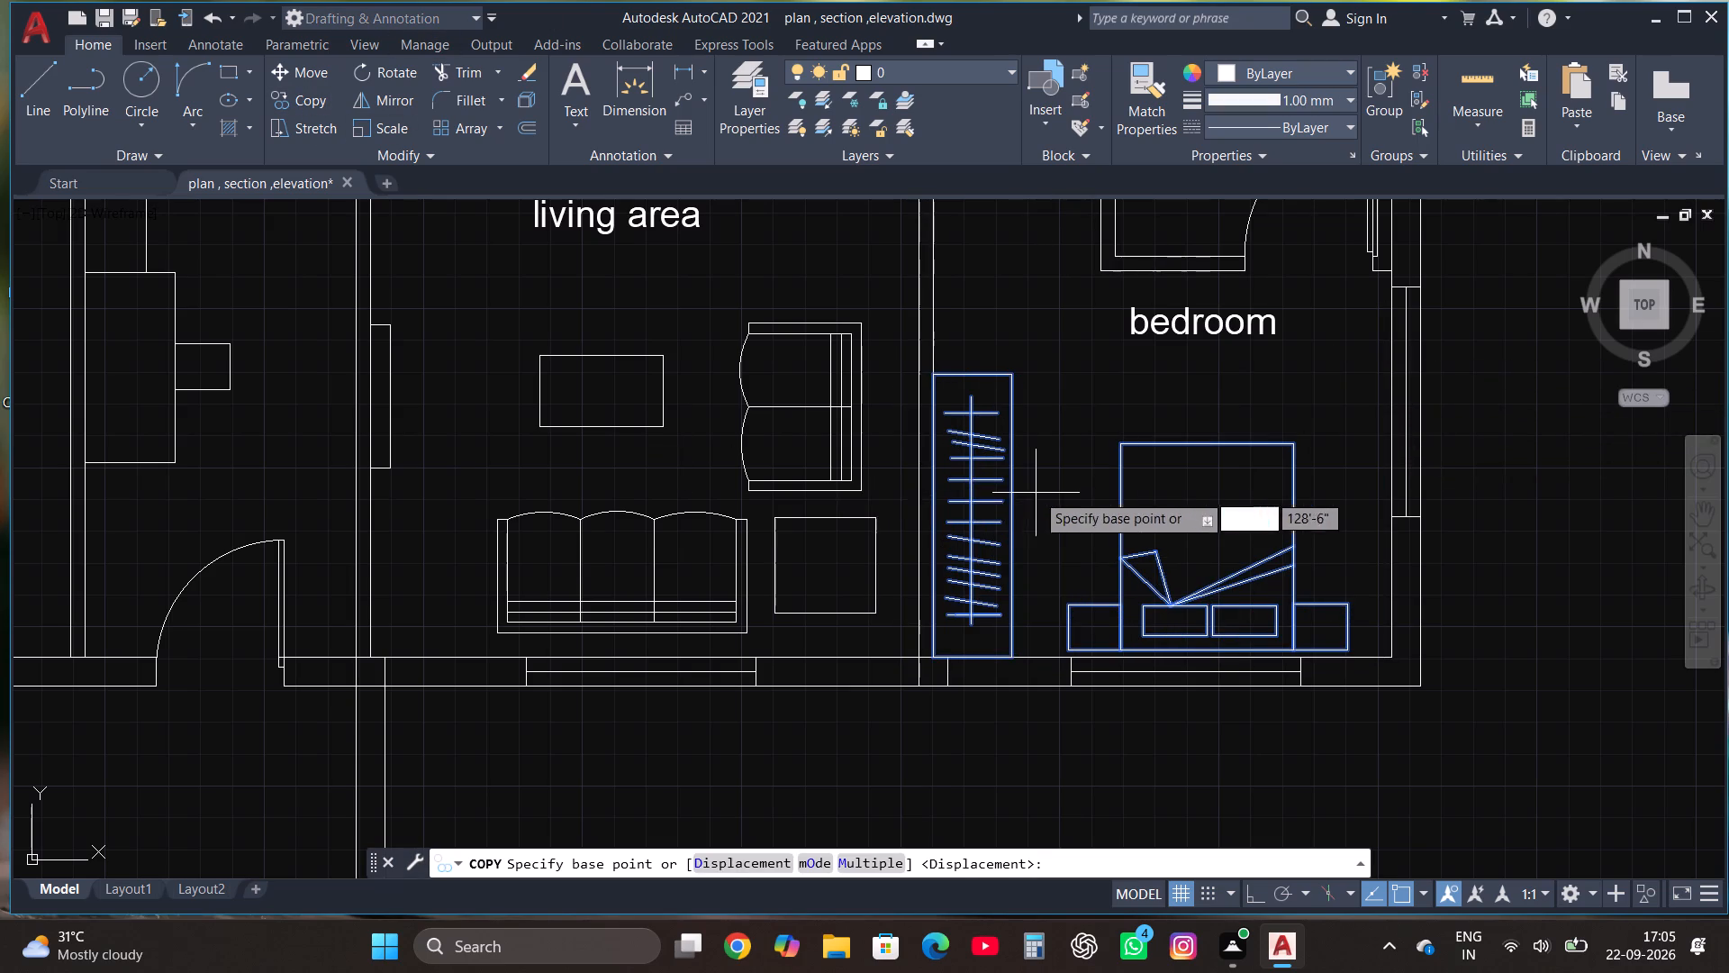
pyautogui.click(1036, 493)
pyautogui.scroll(-2, 693, 514)
pyautogui.click(1103, 612)
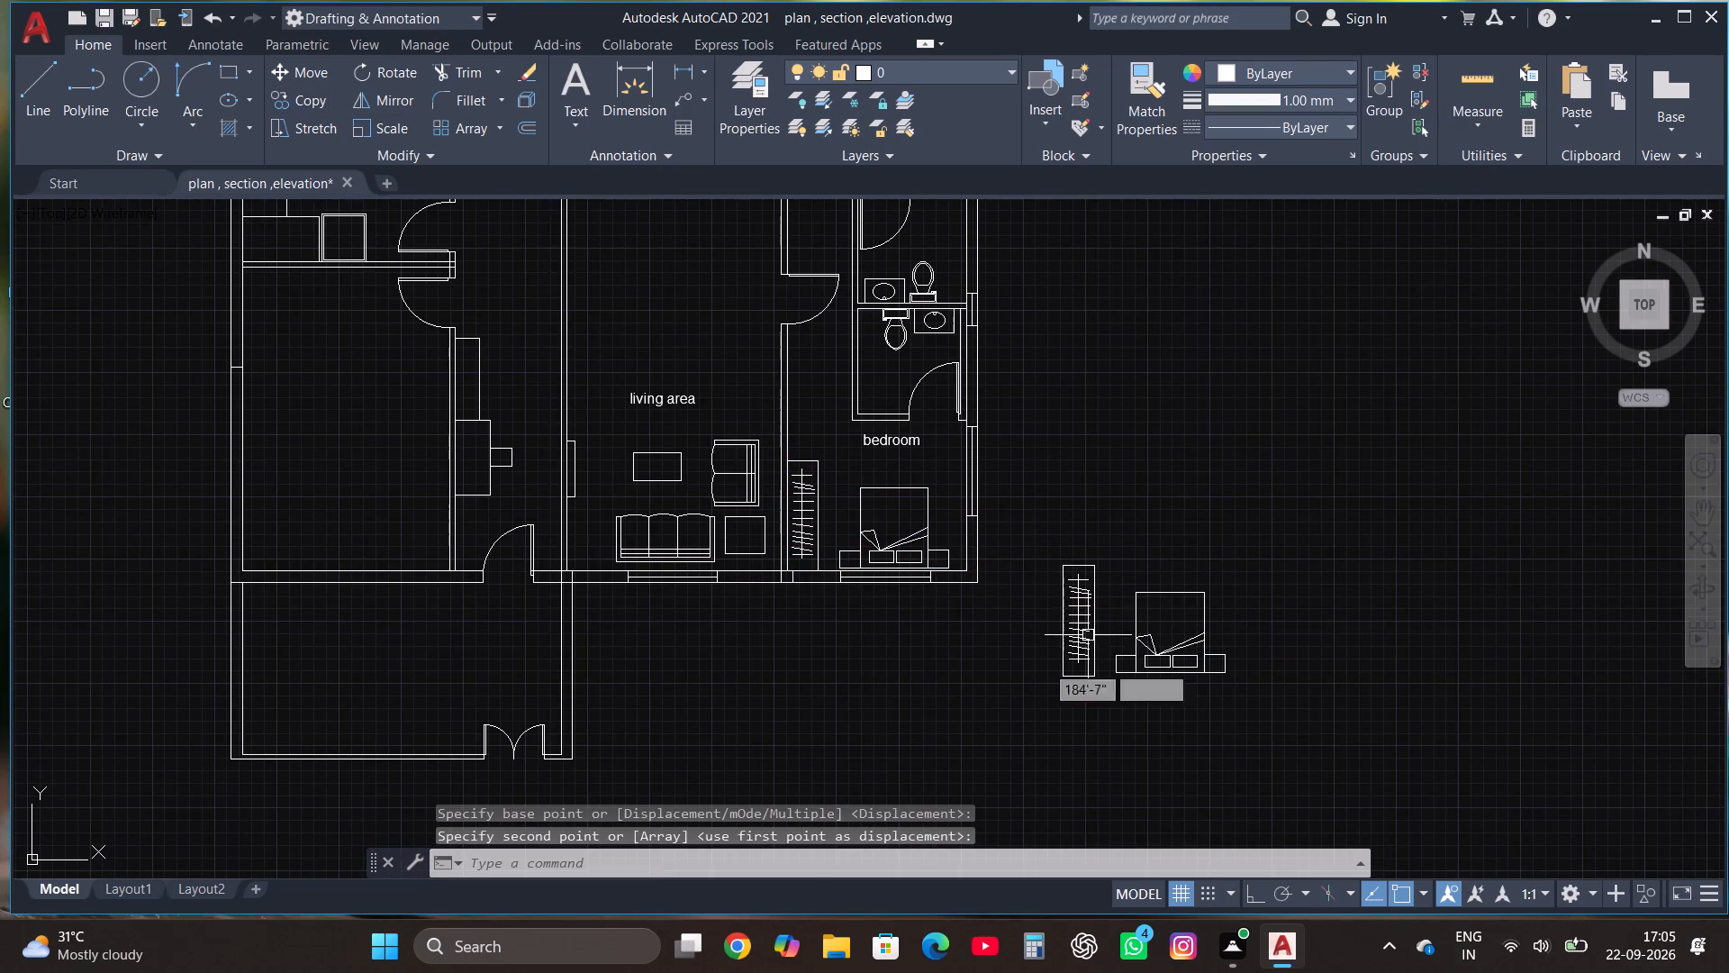
# Rotate the copied bed and wardrobe 90 degrees clockwise, with the headboard facing west and the wardrobe on the north side.
pyautogui.click(950, 726)
pyautogui.click(1282, 524)
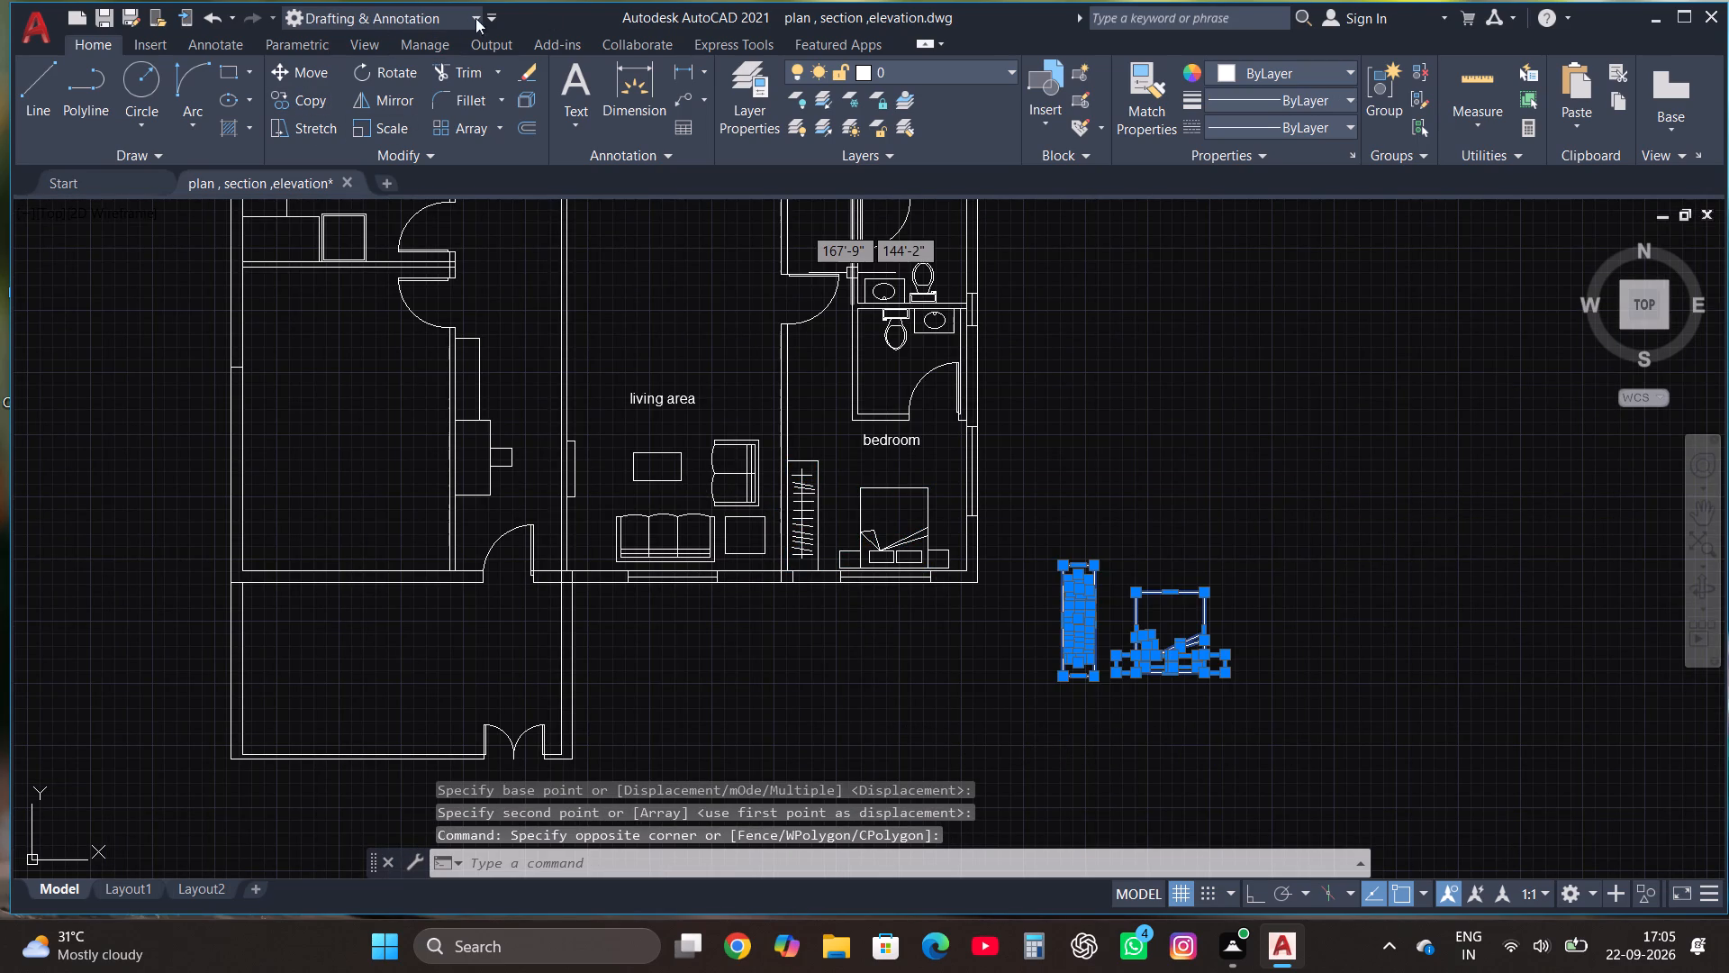
pyautogui.click(380, 73)
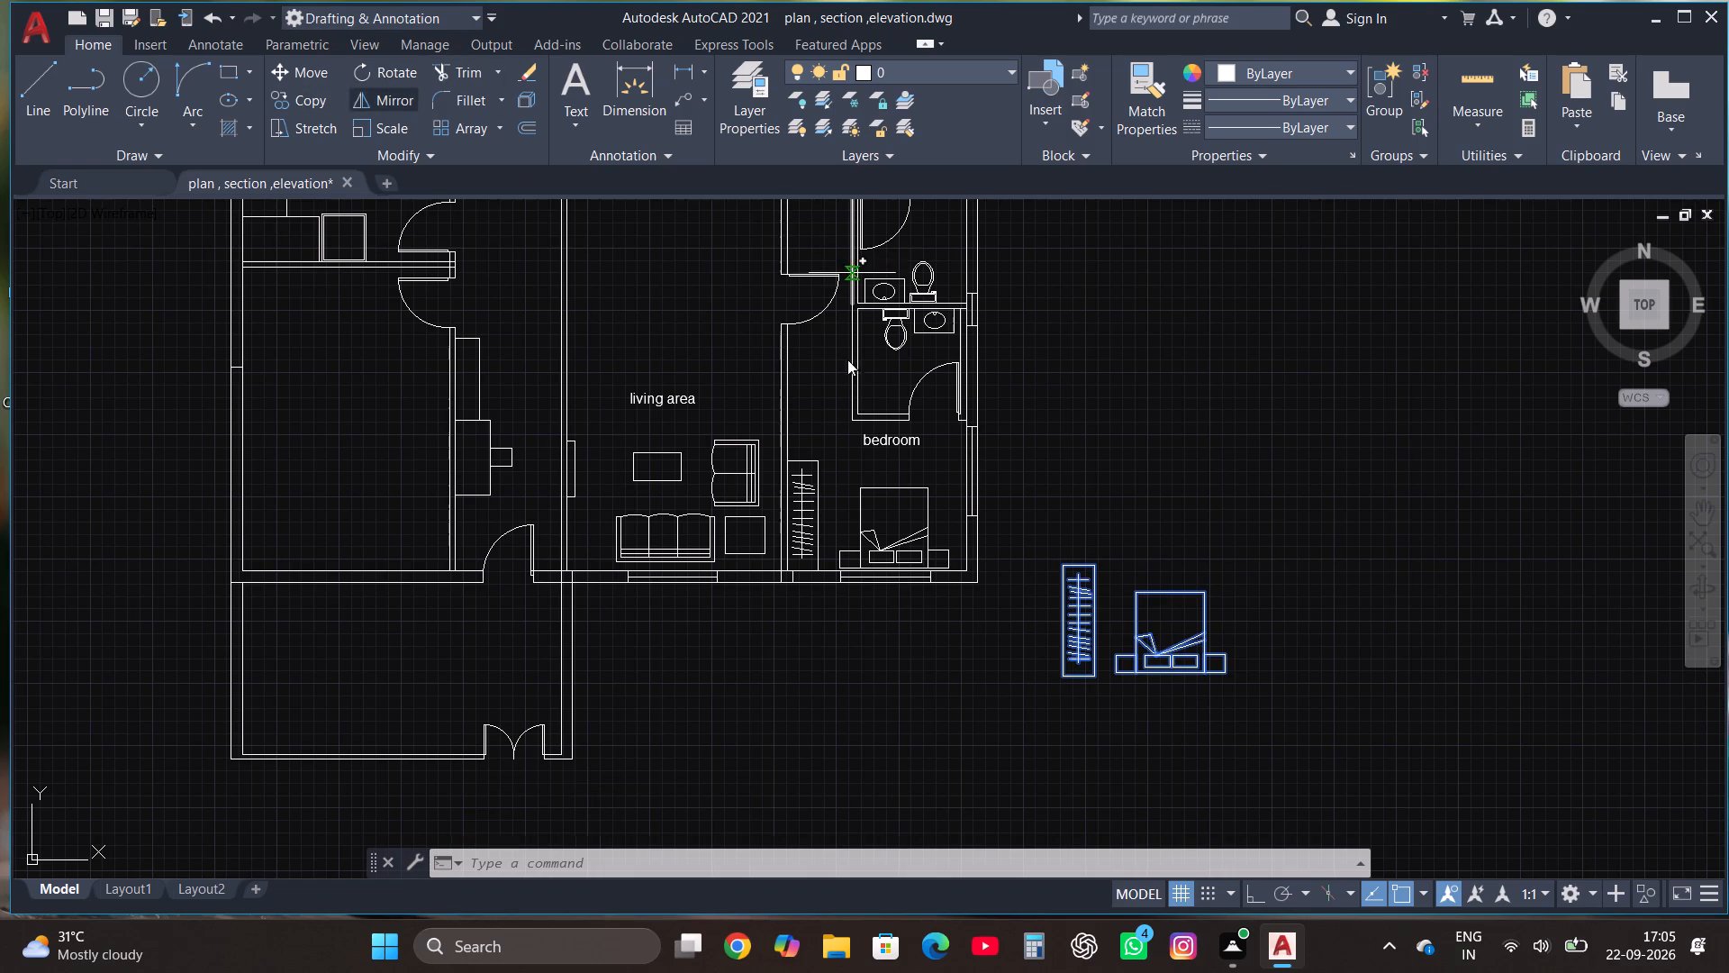
pyautogui.click(1181, 589)
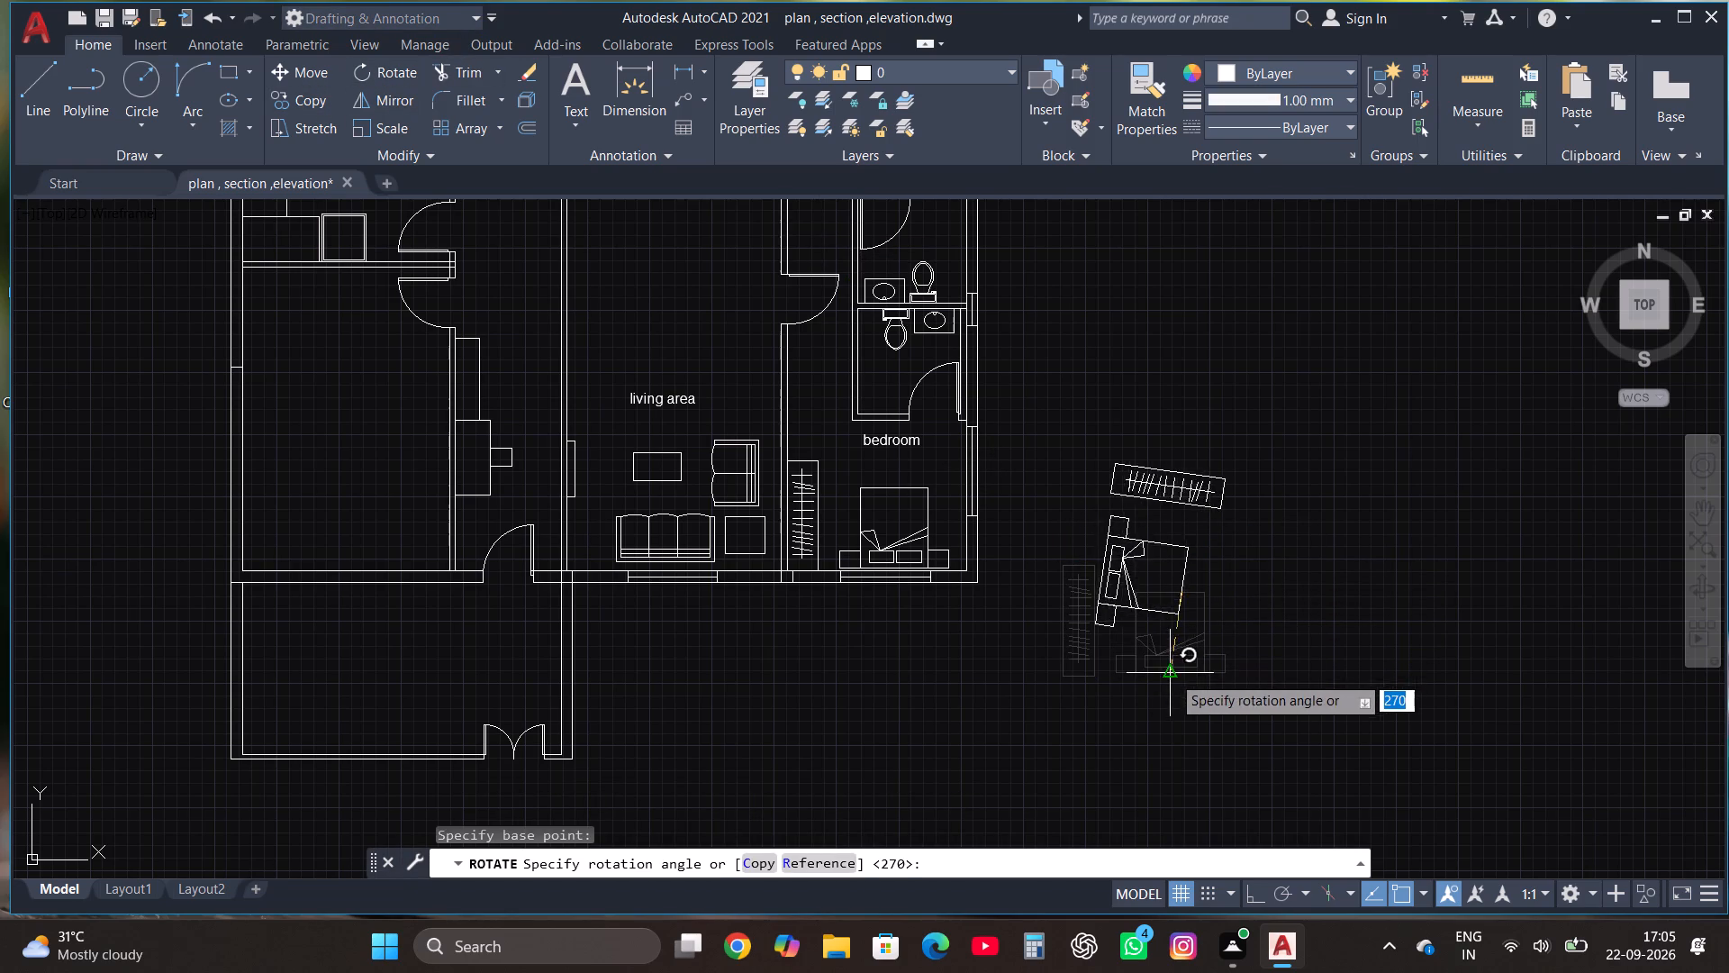
pyautogui.press('F8')
pyautogui.click(1177, 681)
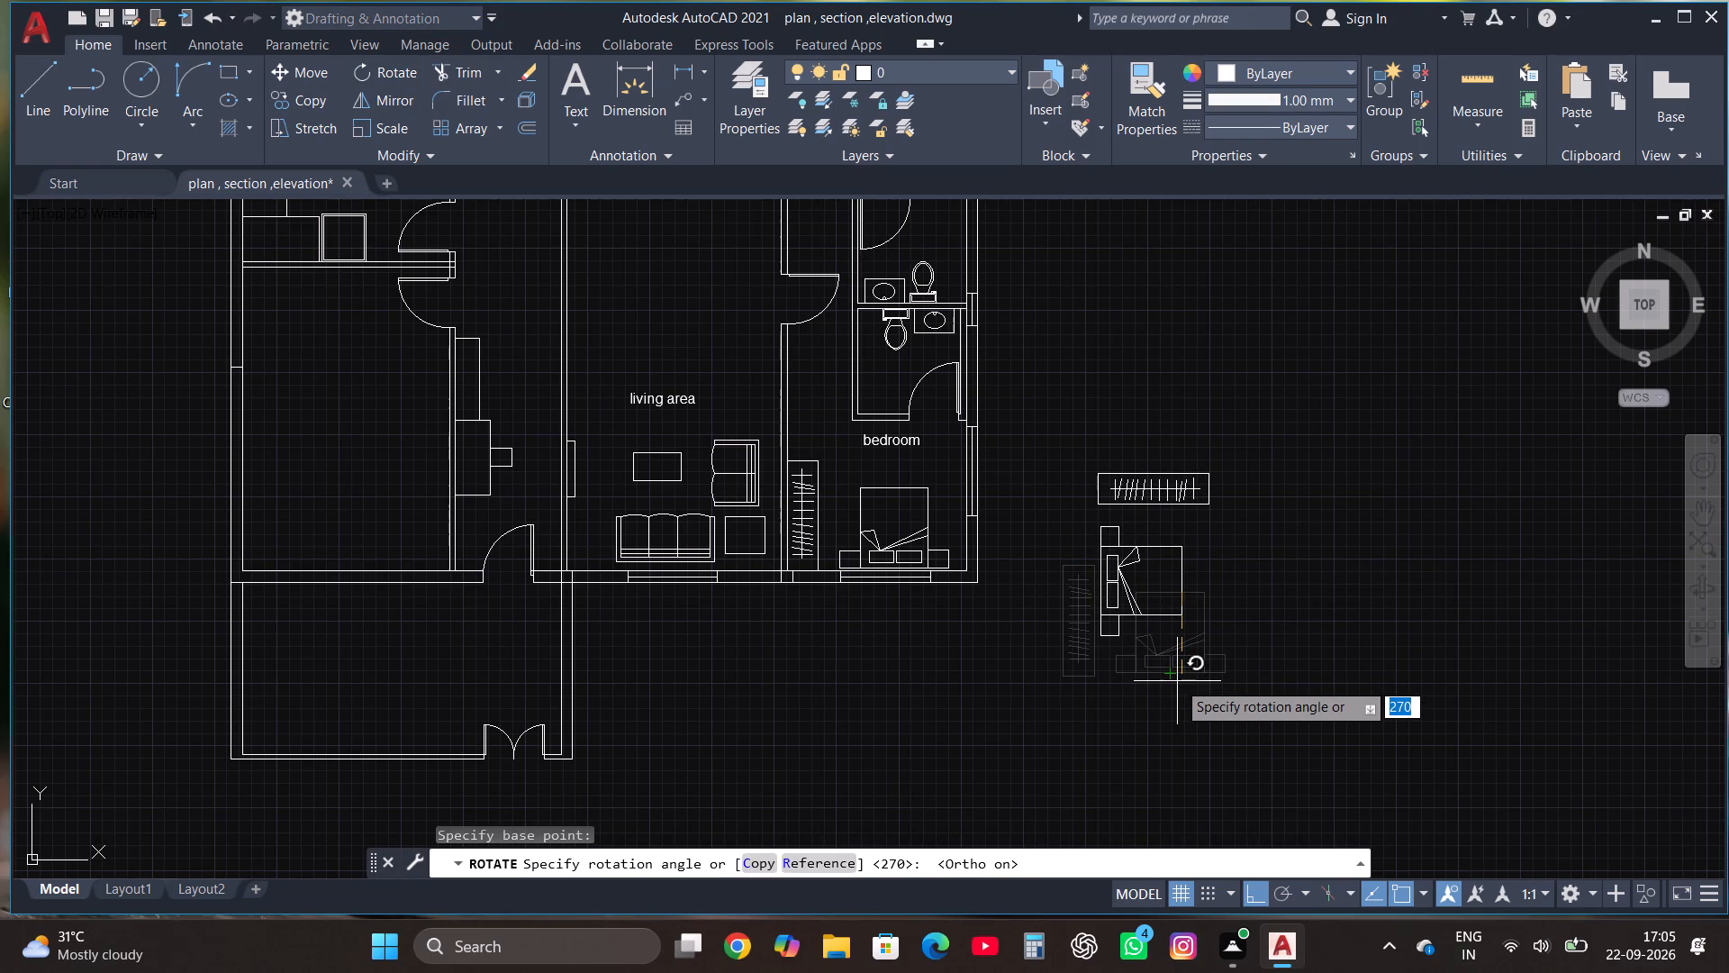
pyautogui.click(1176, 737)
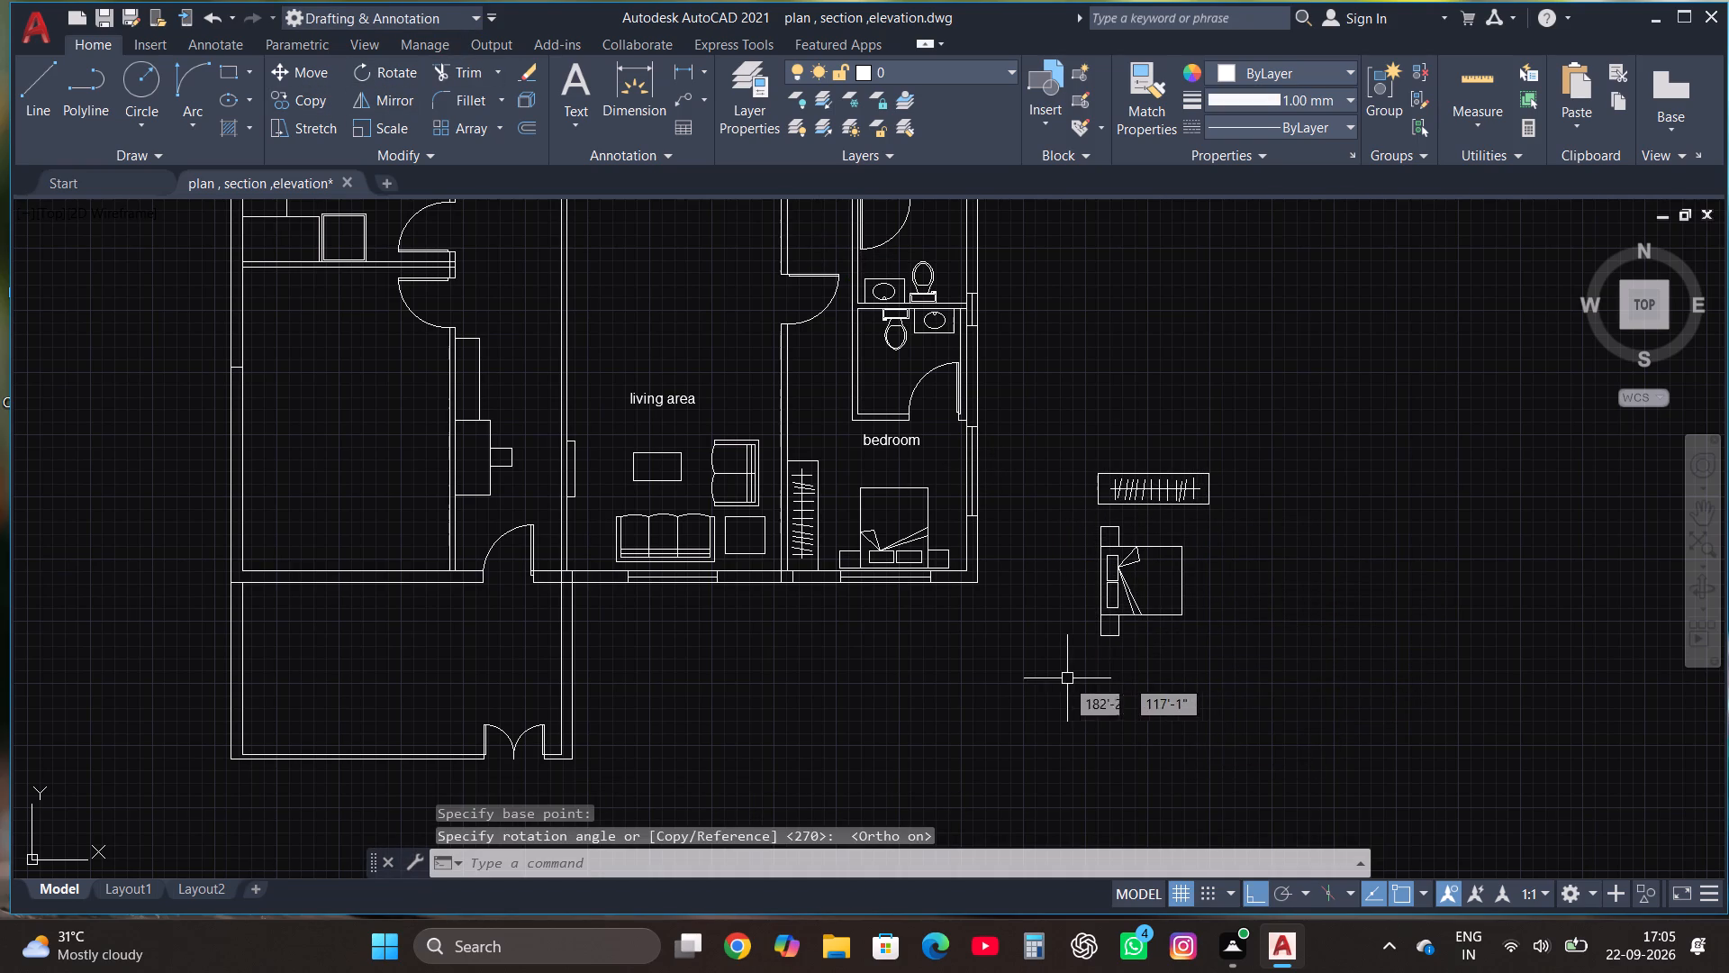
# Move the rotated bed and wardrobe into the empty southwest room, fitting the wardrobe's corner into the room's northwest inner corner.
pyautogui.click(1065, 678)
pyautogui.click(1307, 419)
pyautogui.click(315, 76)
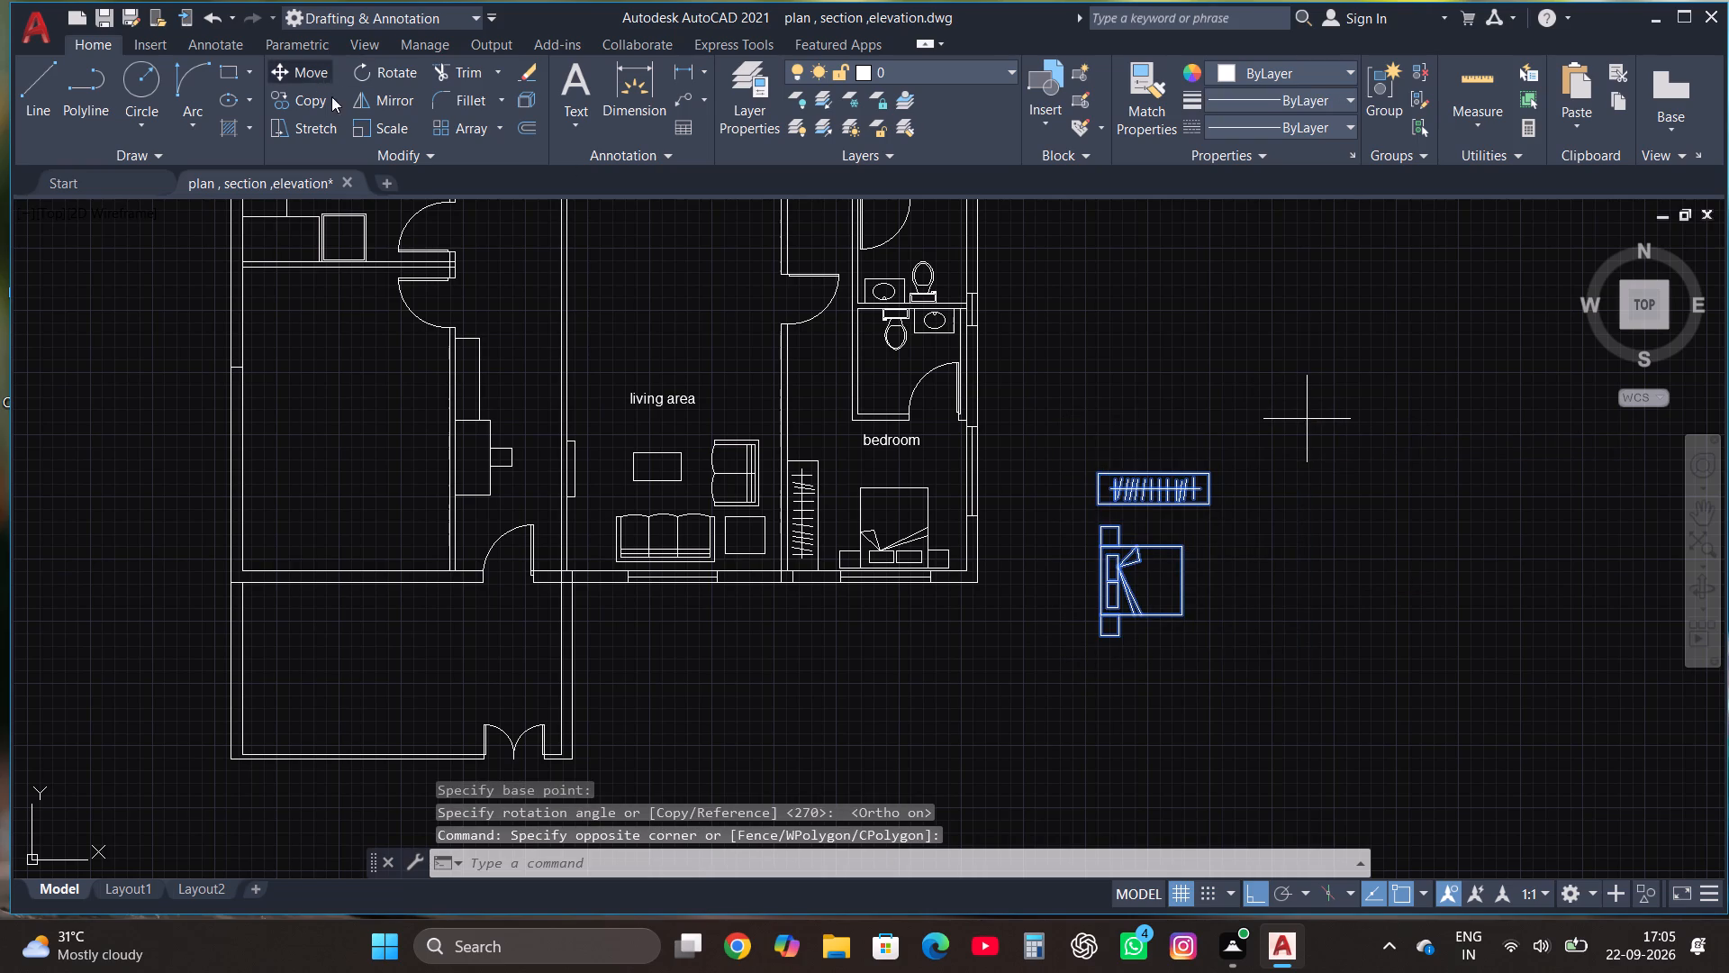
pyautogui.click(1100, 475)
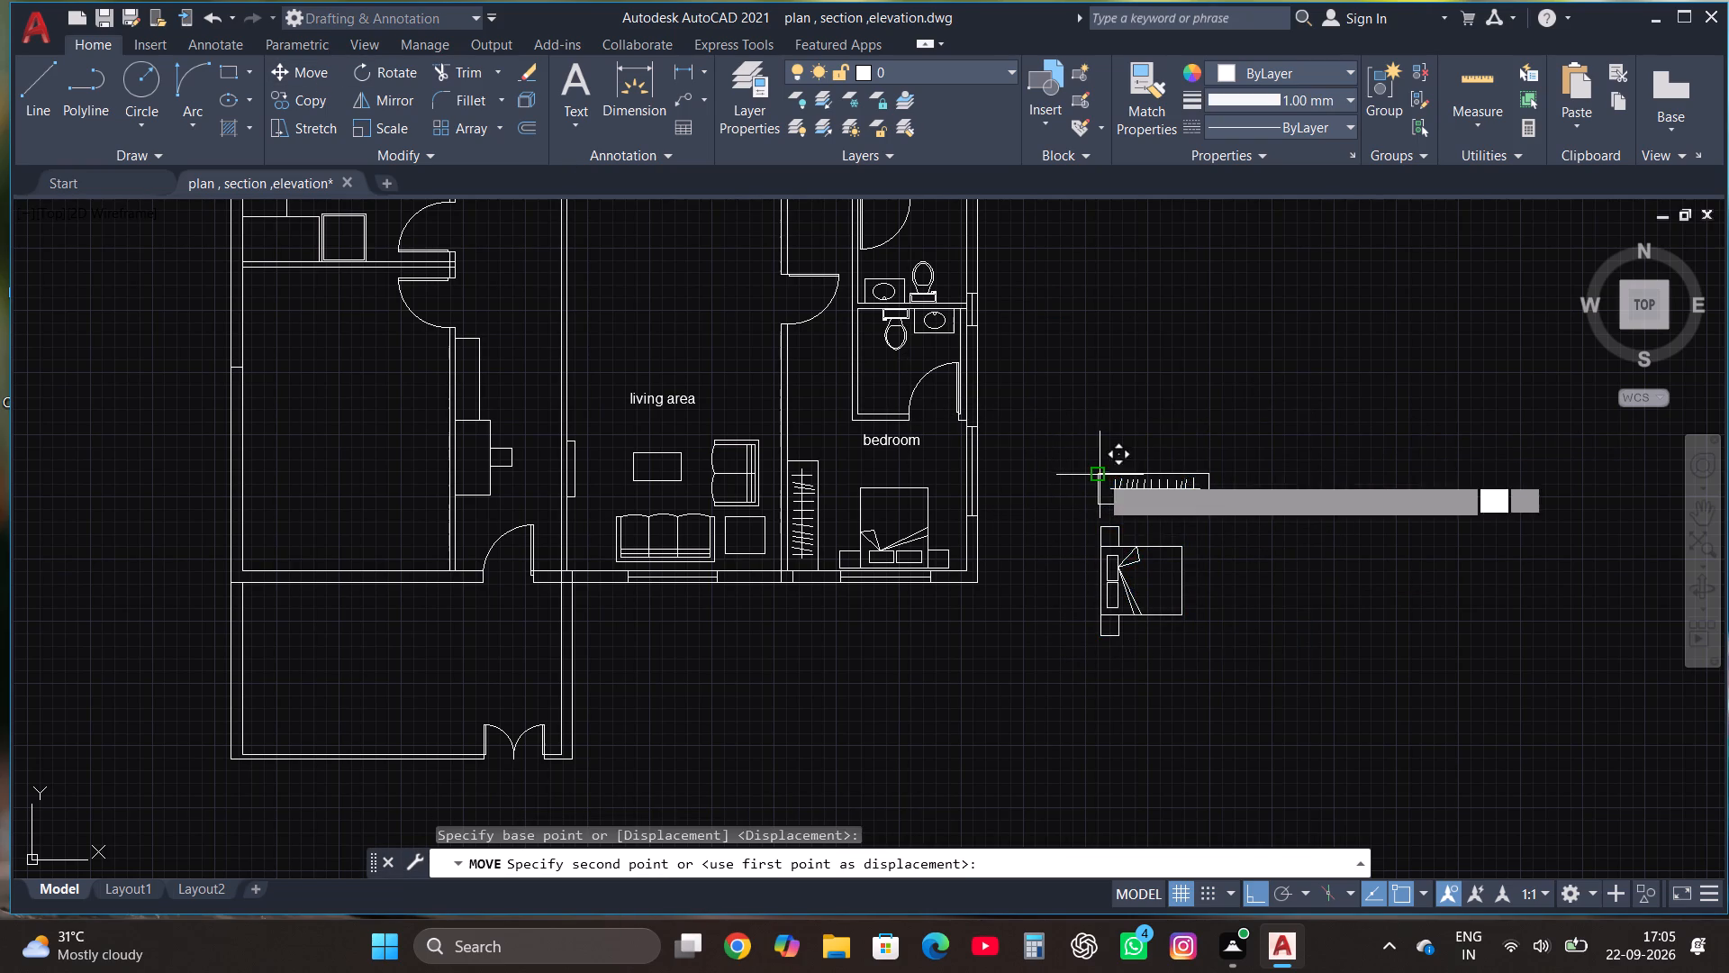
pyautogui.press('F8')
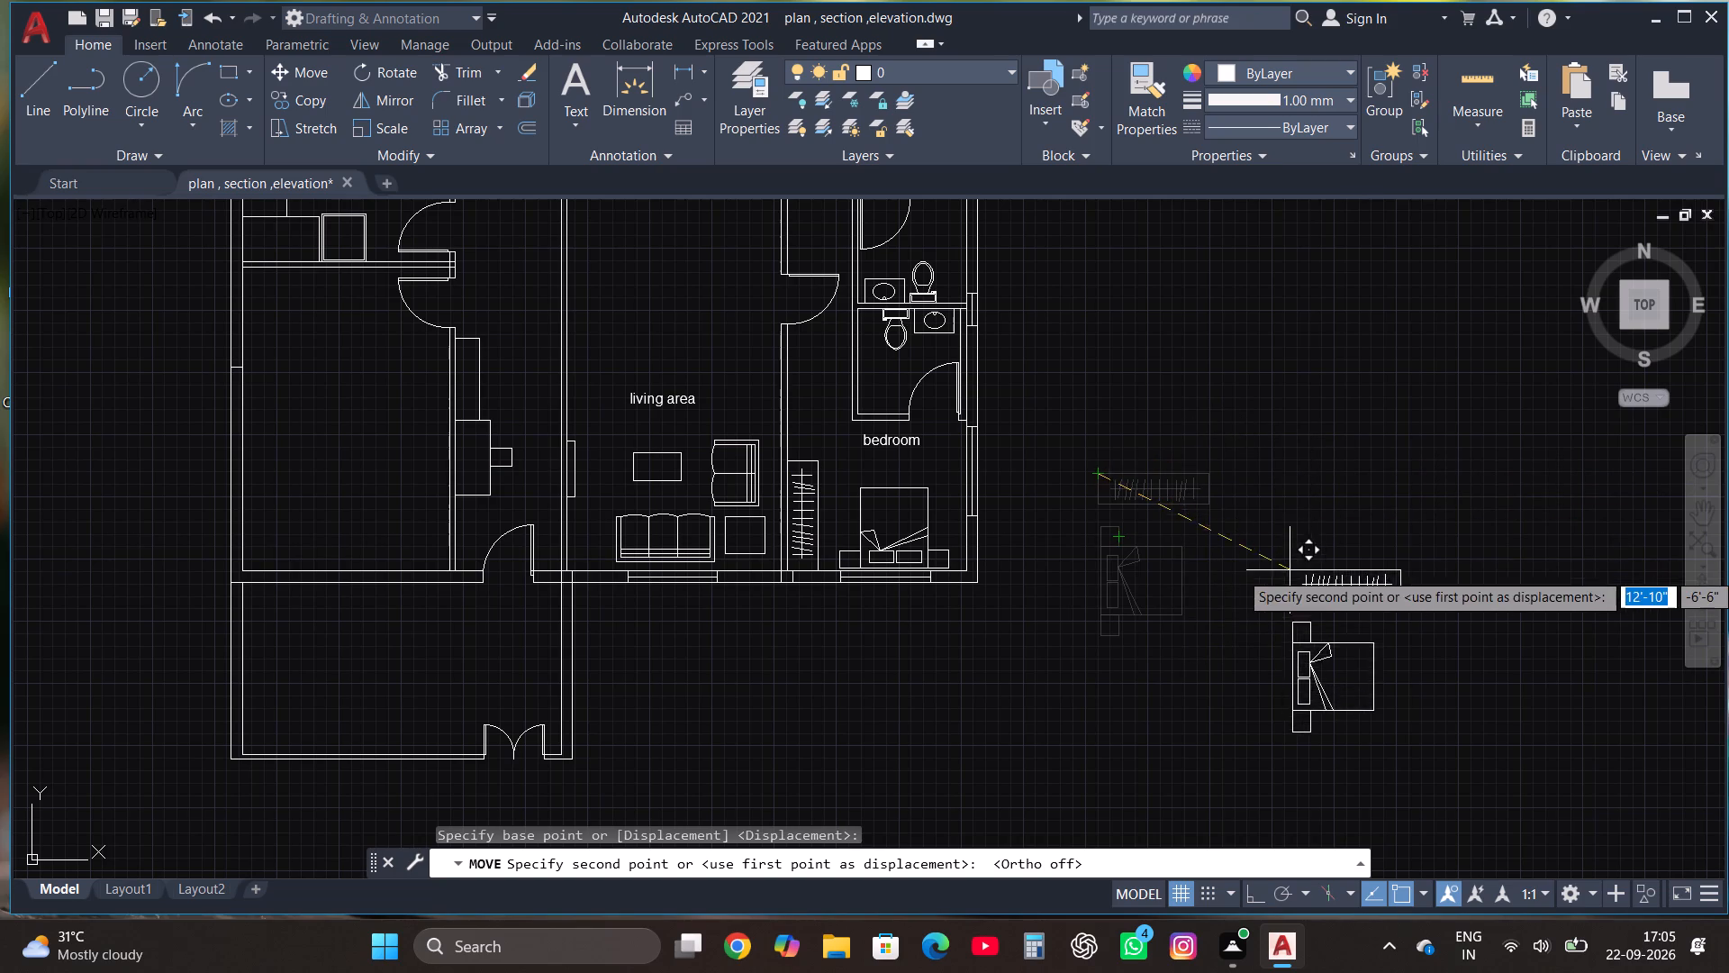
pyautogui.scroll(-1, 1291, 571)
pyautogui.scroll(3, 656, 384)
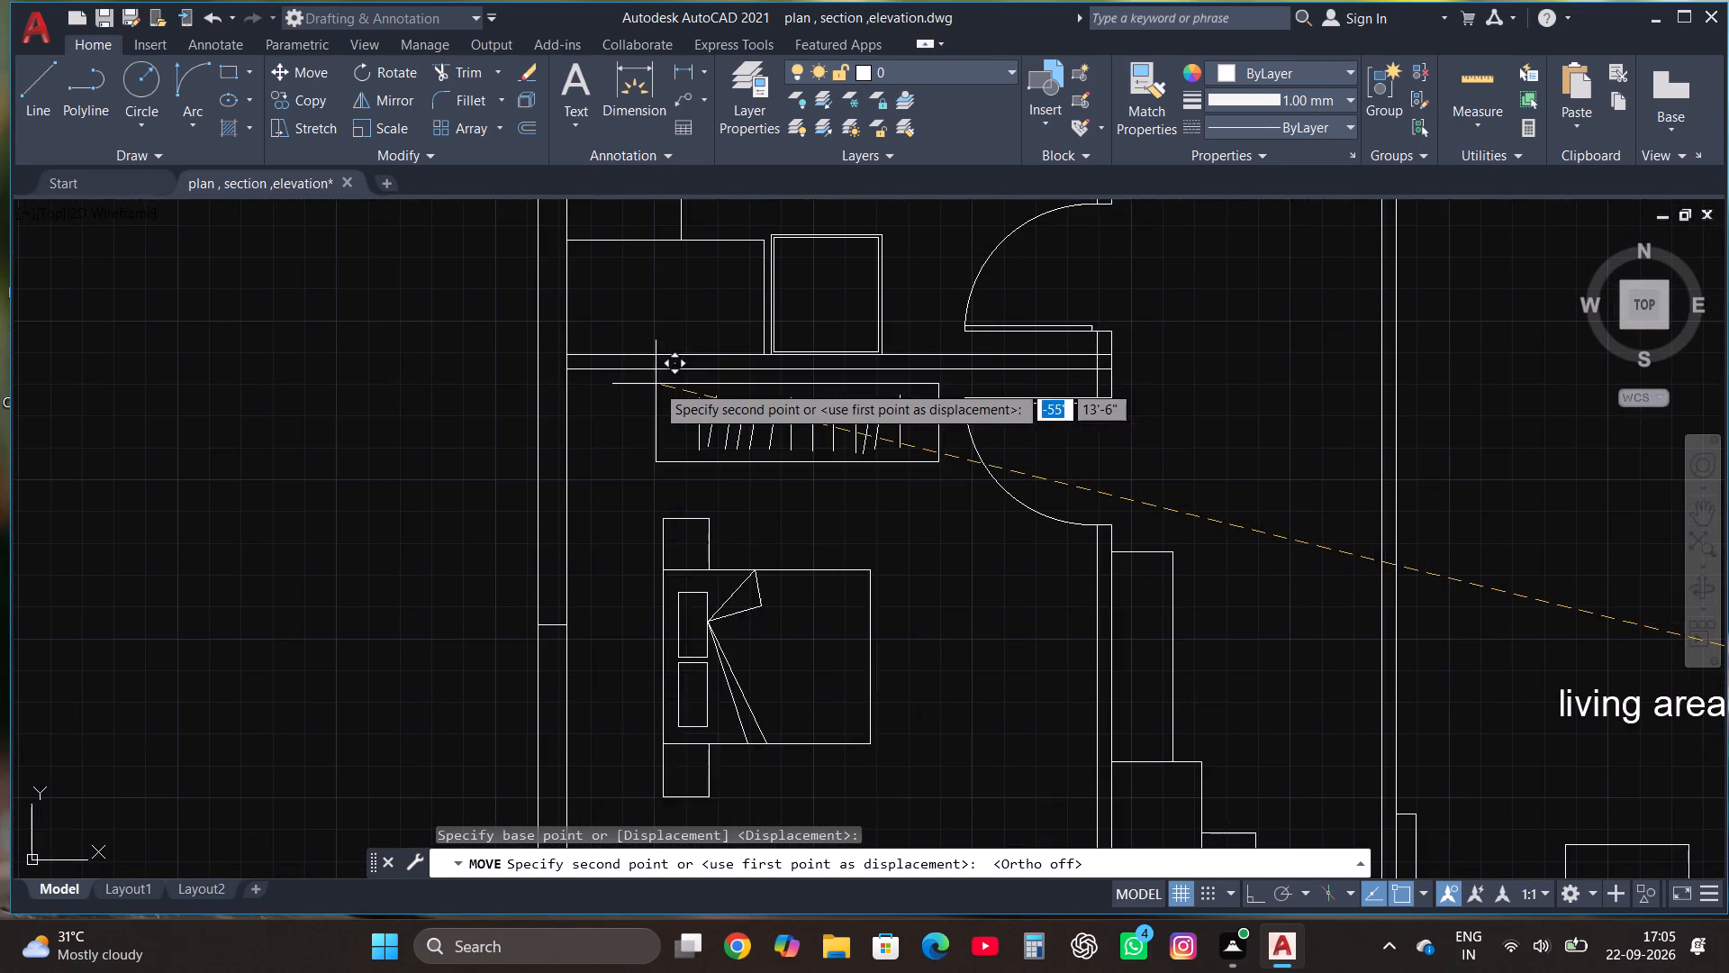
pyautogui.click(566, 366)
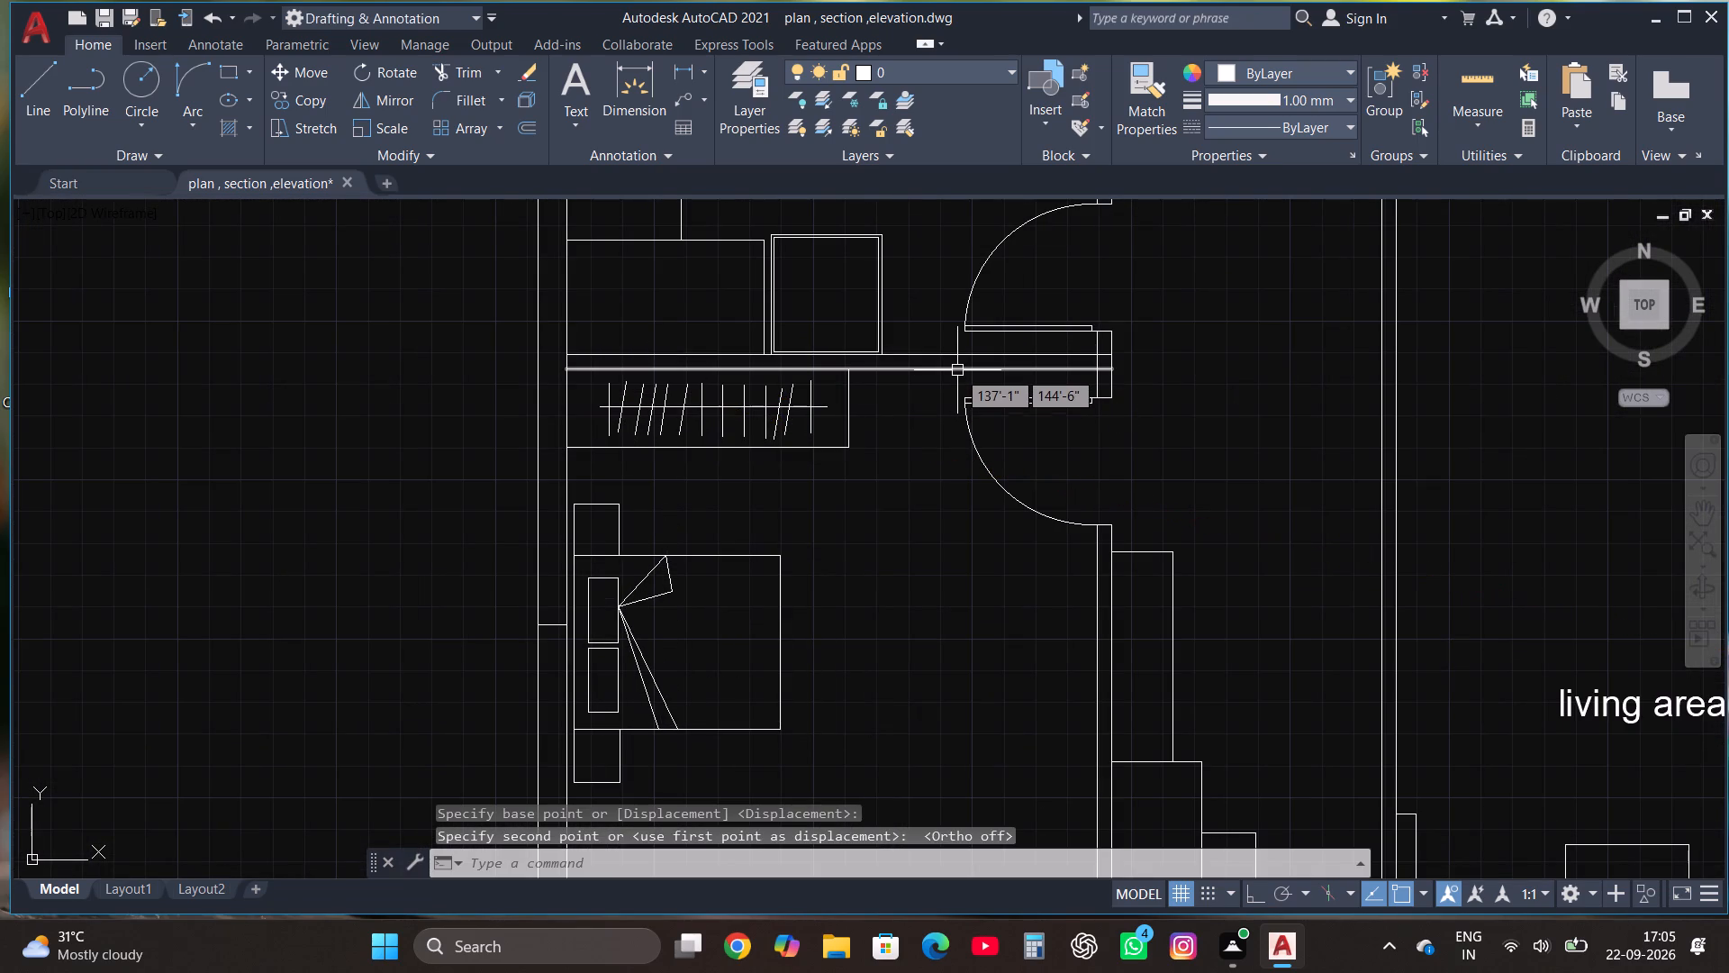
# Draw a rectangle about 11" wide and 5'-6" long against the inner face of the southwest bedroom's east wall, south of the door.
pyautogui.scroll(-1, 957, 370)
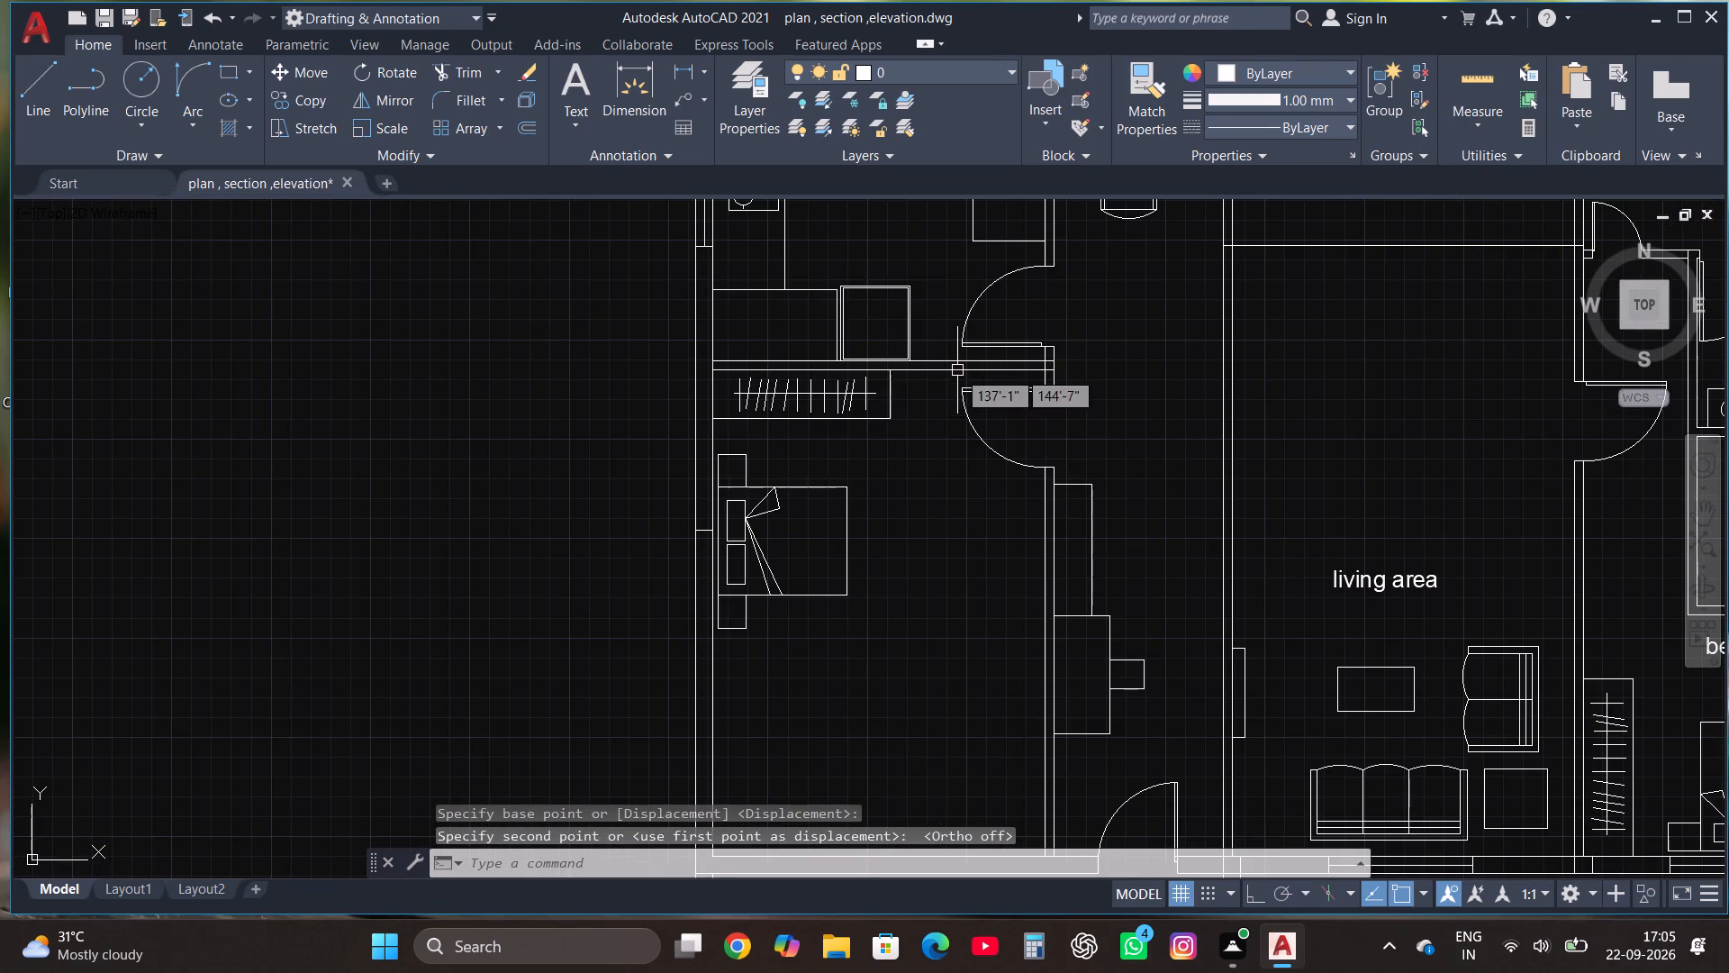
pyautogui.click(231, 72)
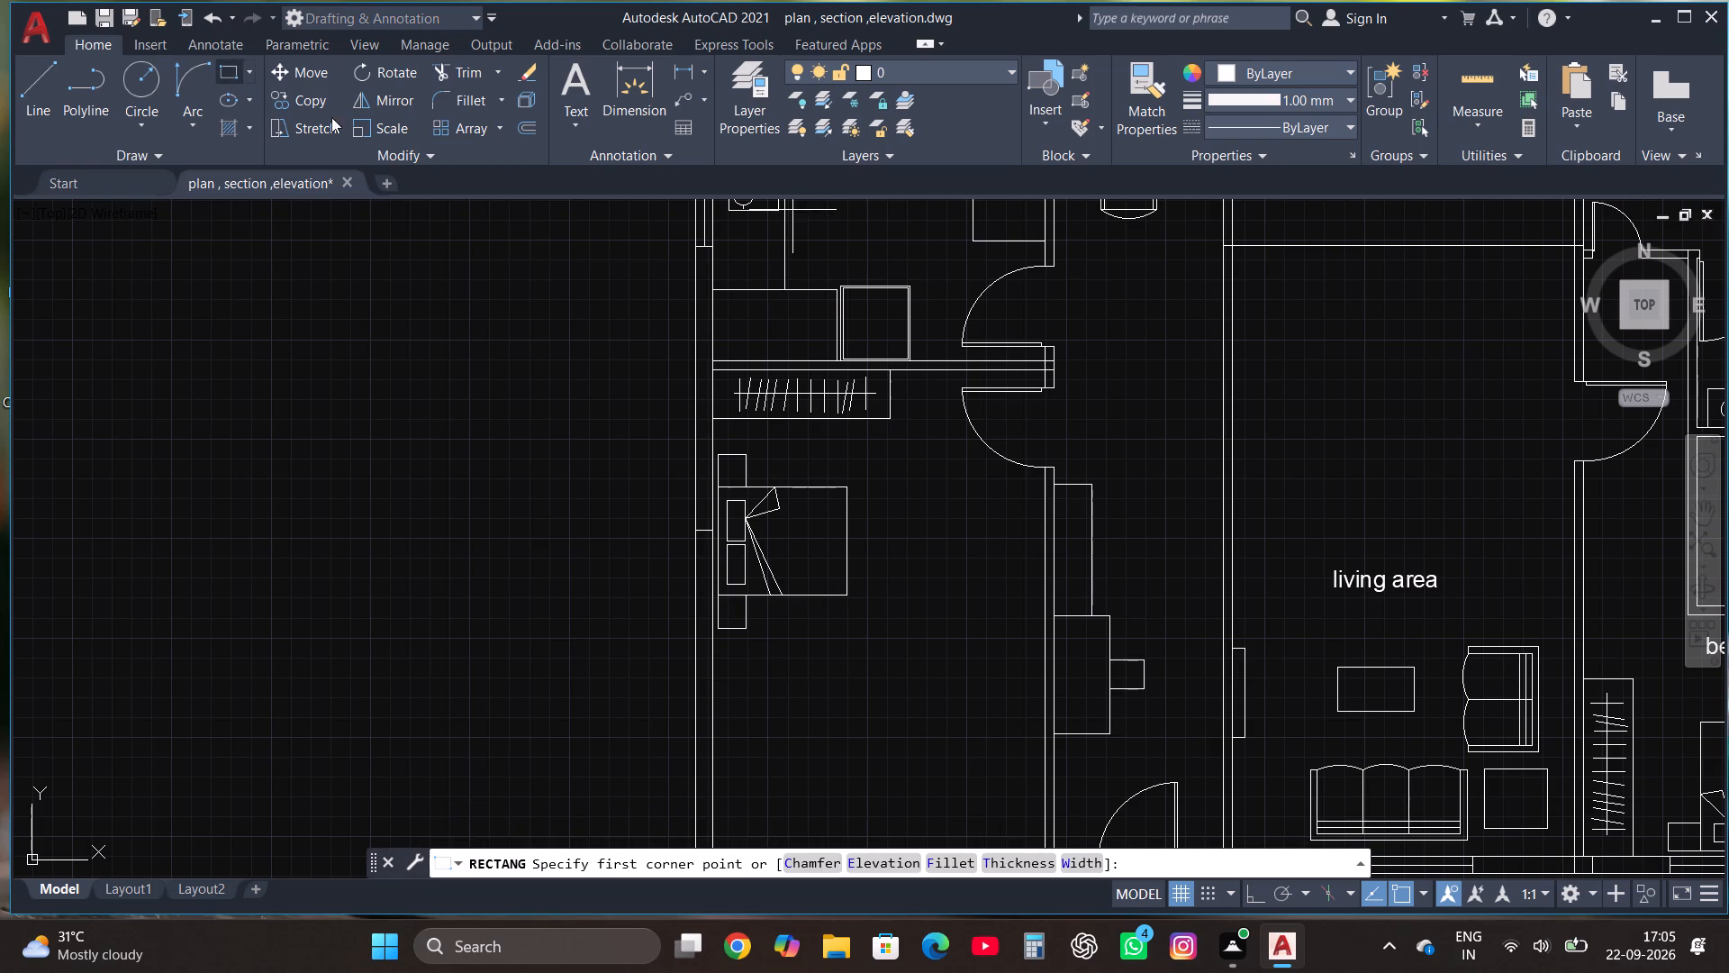
pyautogui.click(1046, 507)
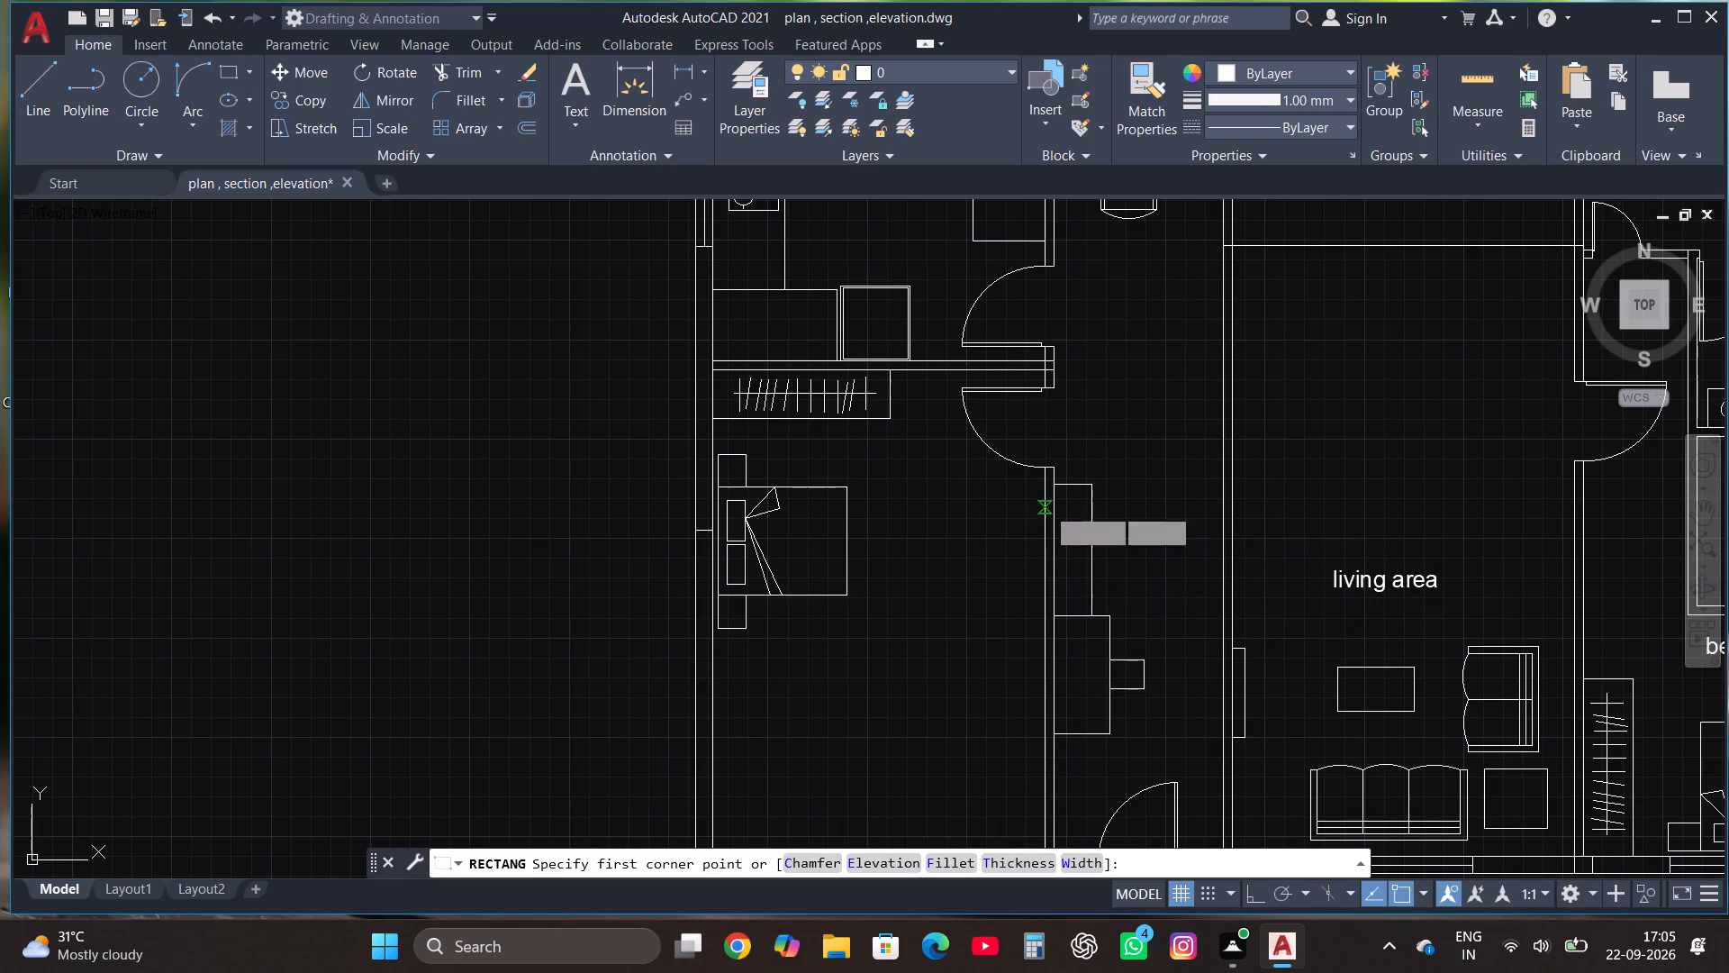
pyautogui.click(1022, 639)
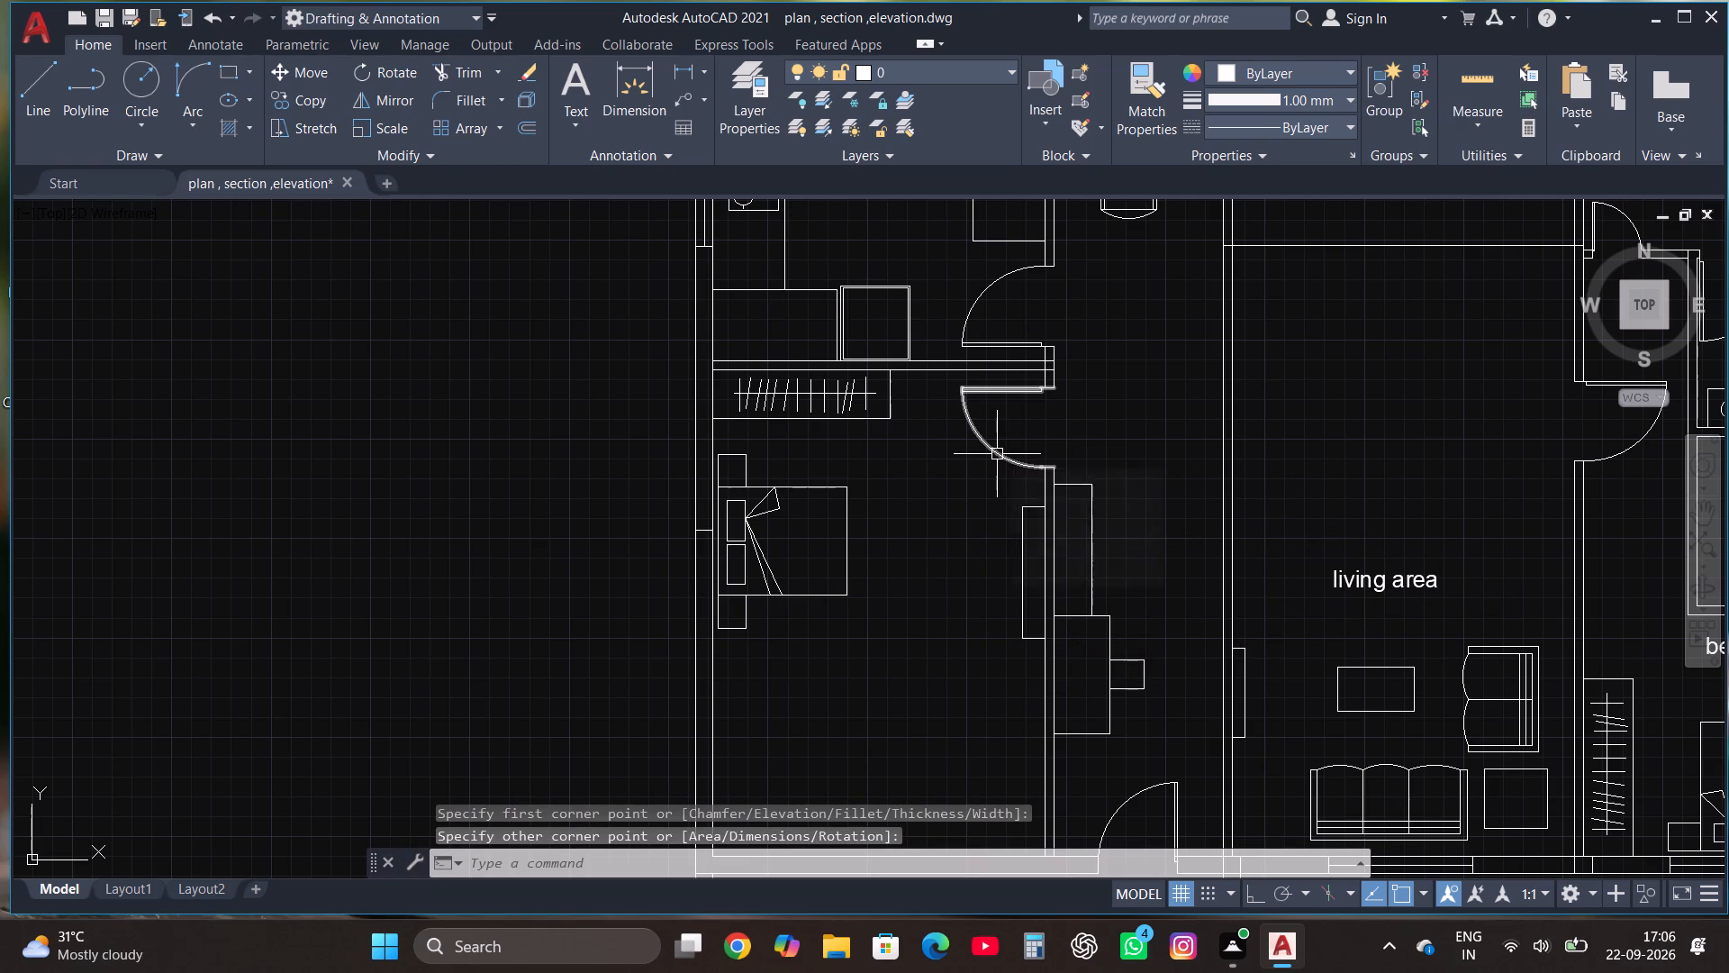
# Copy the kitchen window from the original plan, in multiple mode, onto the reworked plan's north kitchen wall, behind the sink.
pyautogui.scroll(-1, 868, 514)
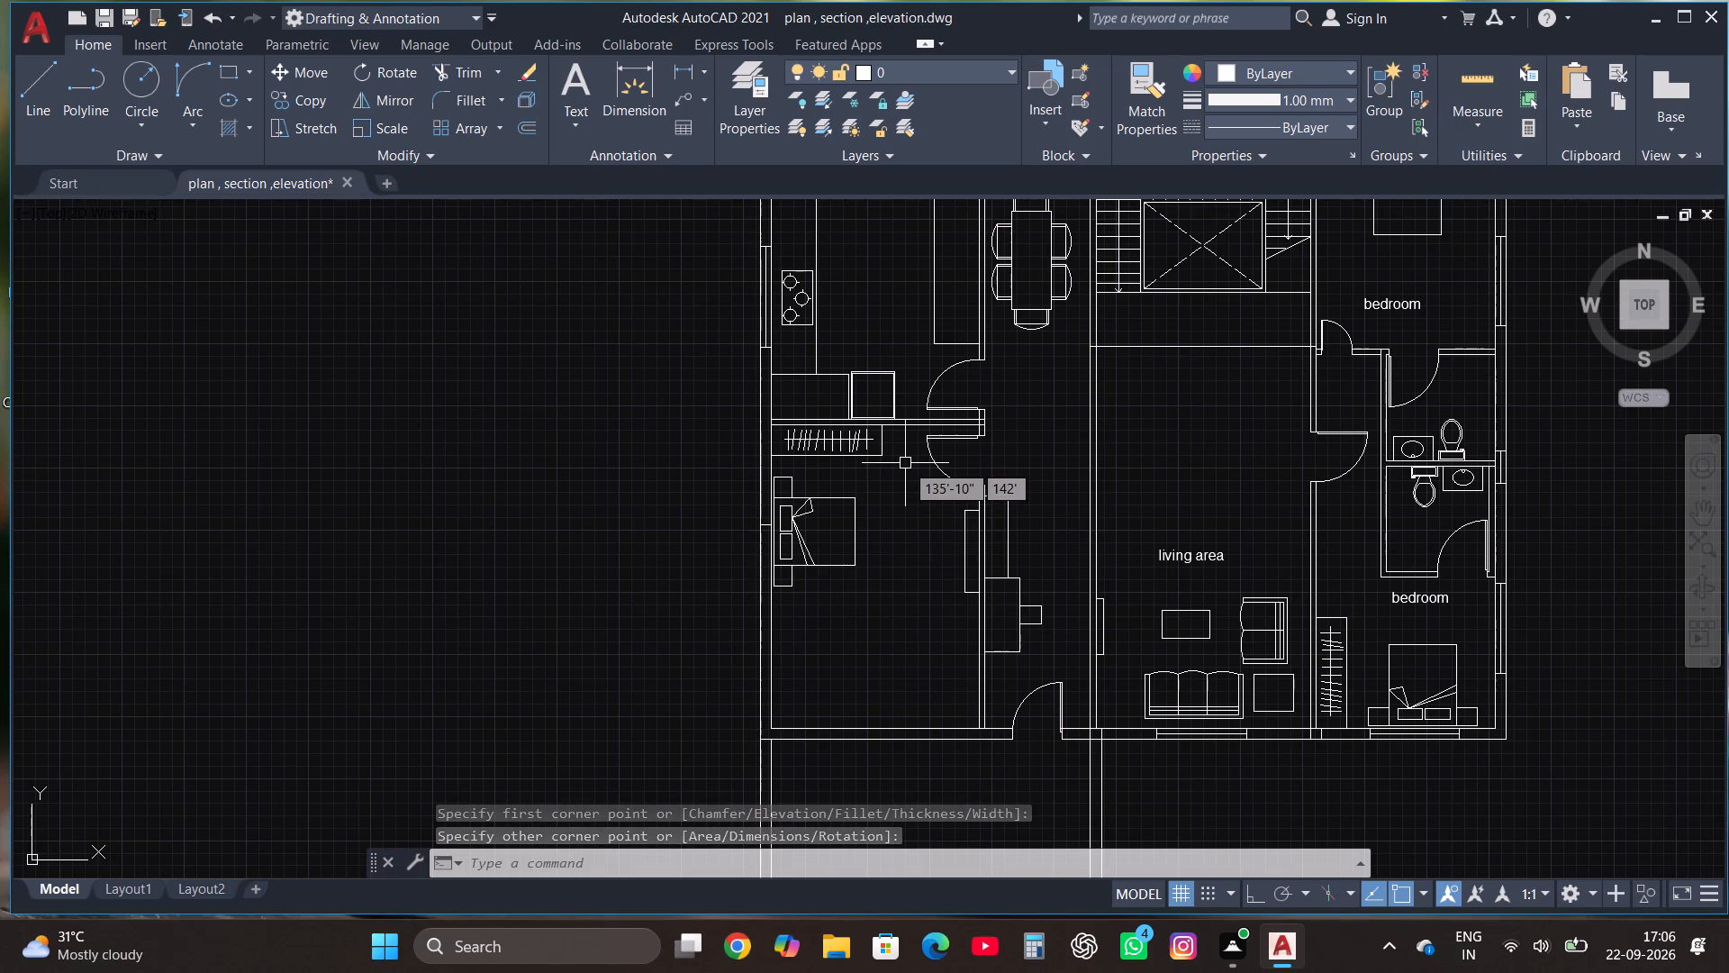
pyautogui.scroll(-1, 956, 623)
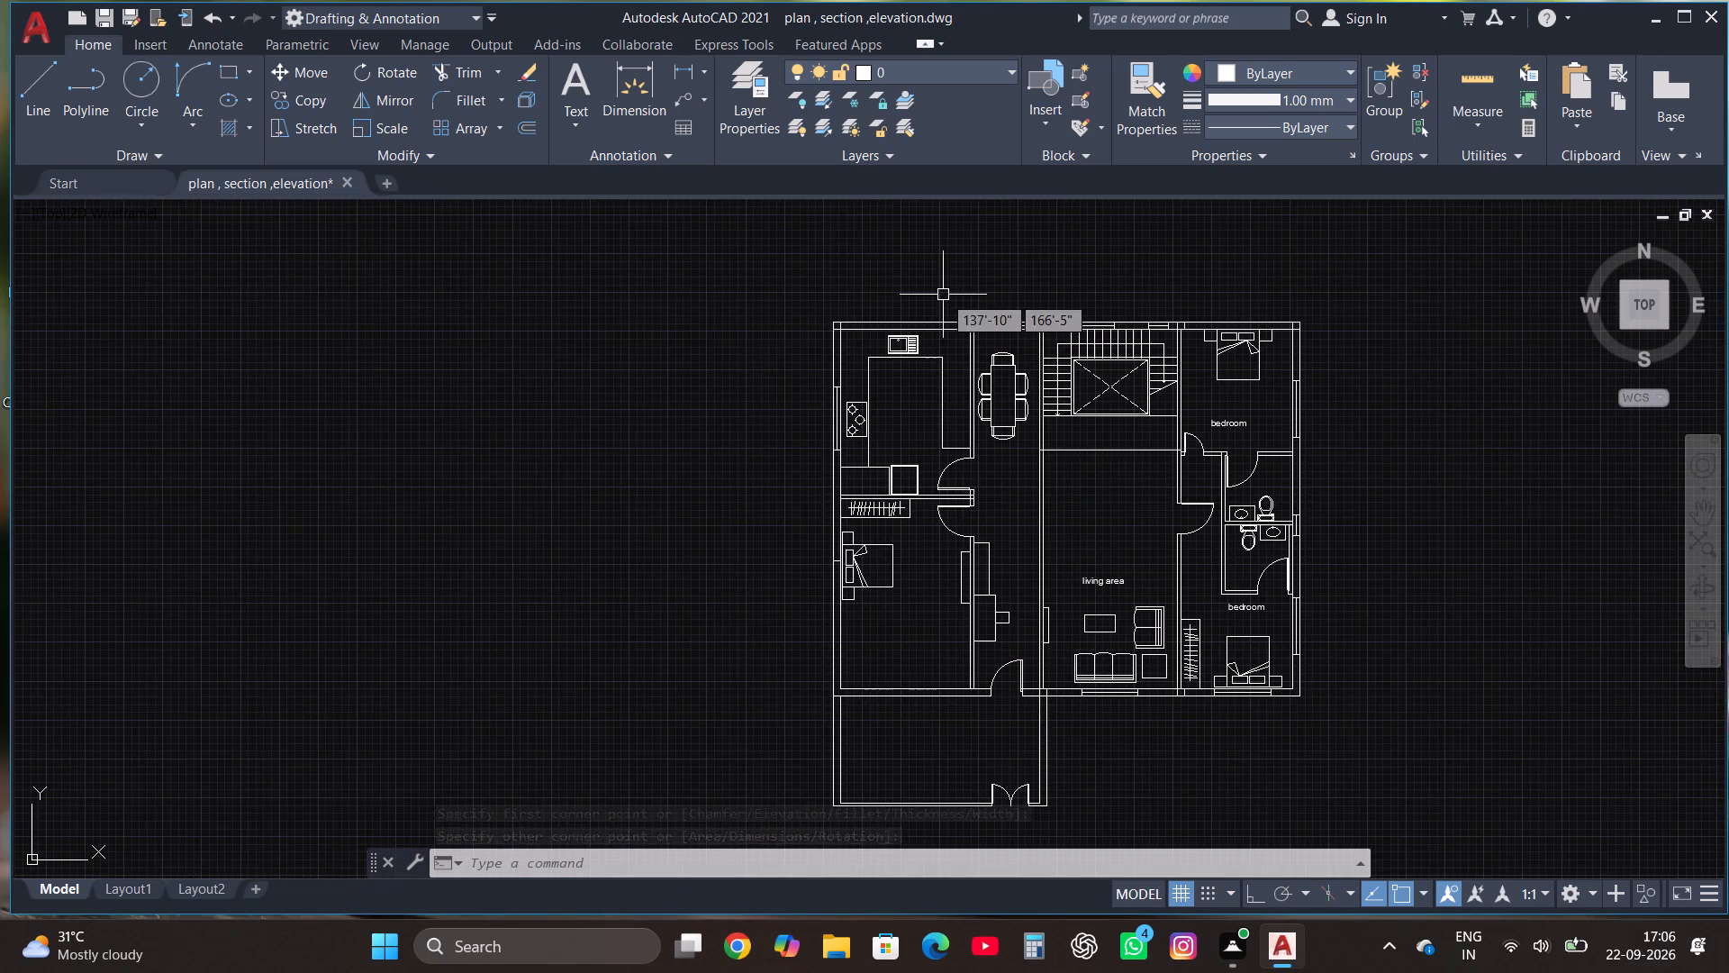
pyautogui.scroll(-3, 986, 544)
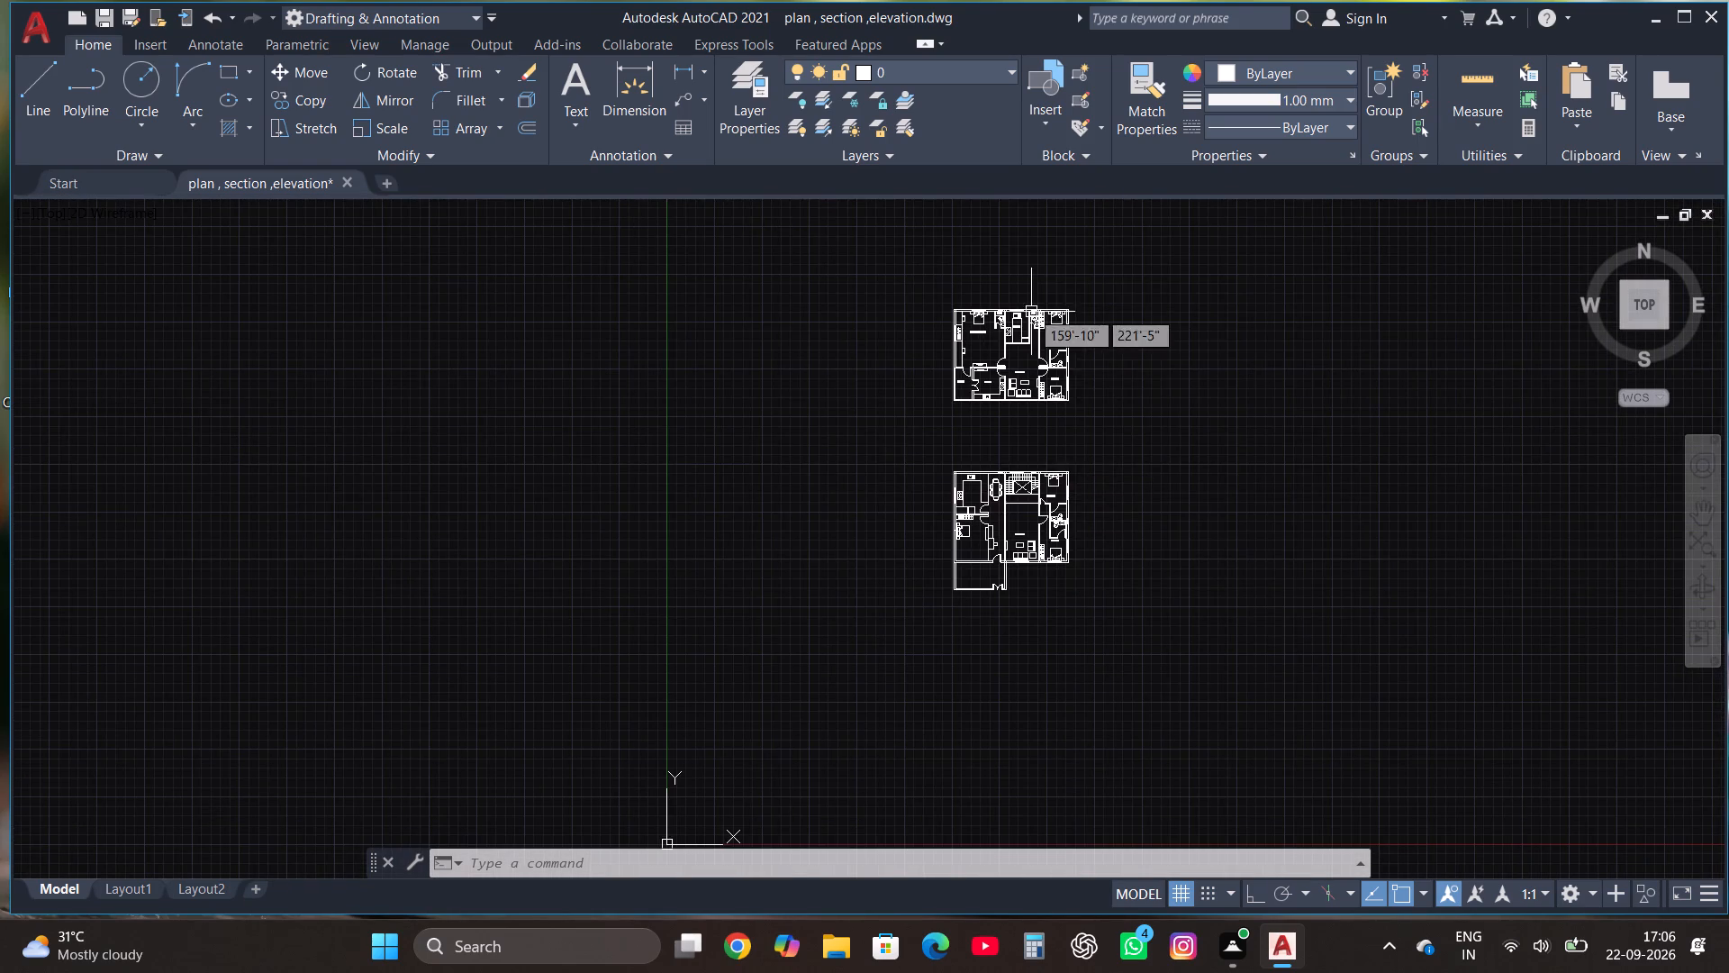
pyautogui.scroll(3, 995, 296)
pyautogui.scroll(2, 1096, 325)
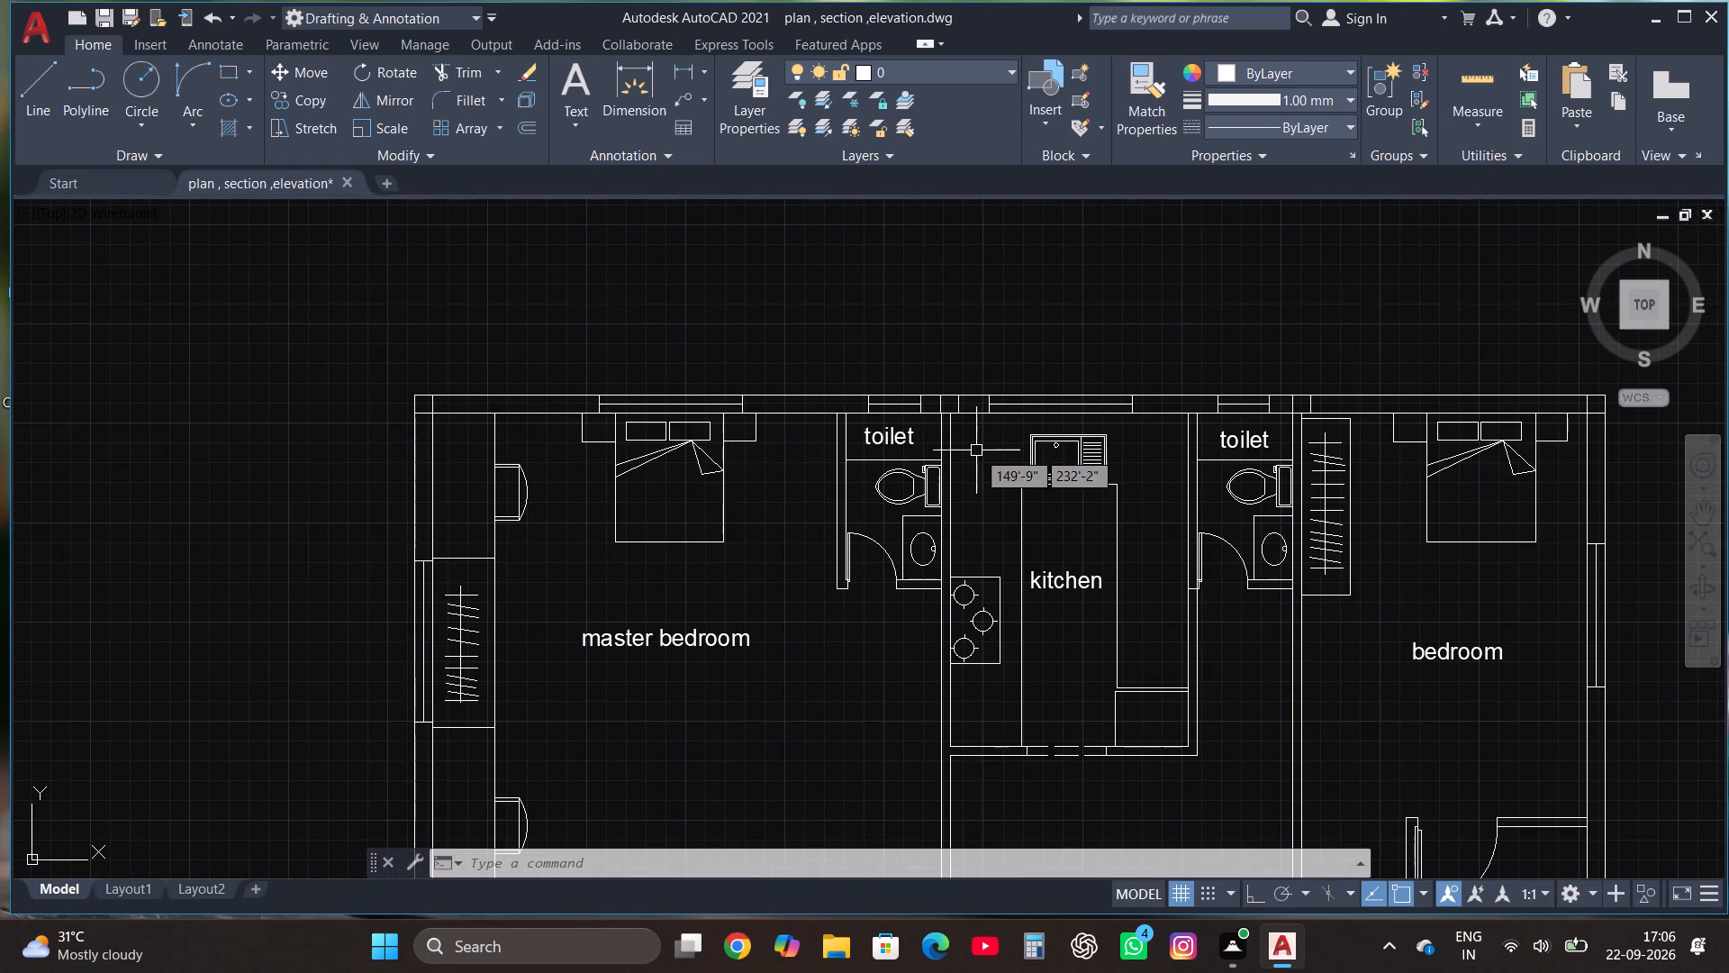
pyautogui.click(978, 449)
pyautogui.click(1149, 364)
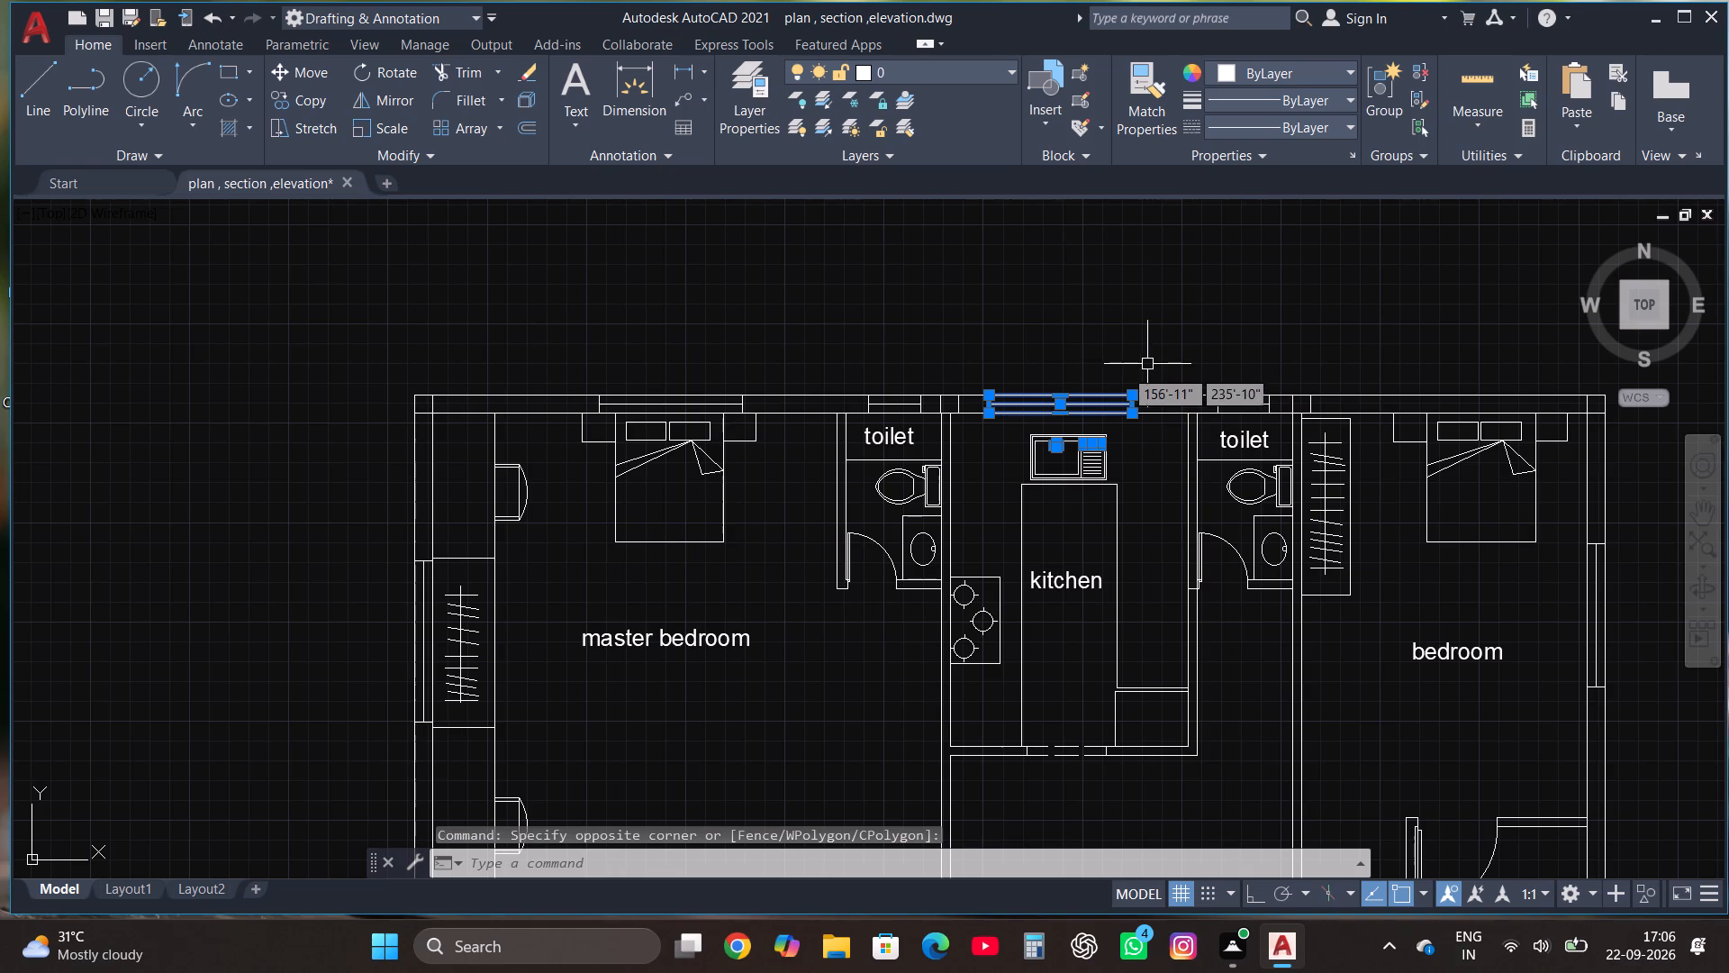
pyautogui.press('Escape')
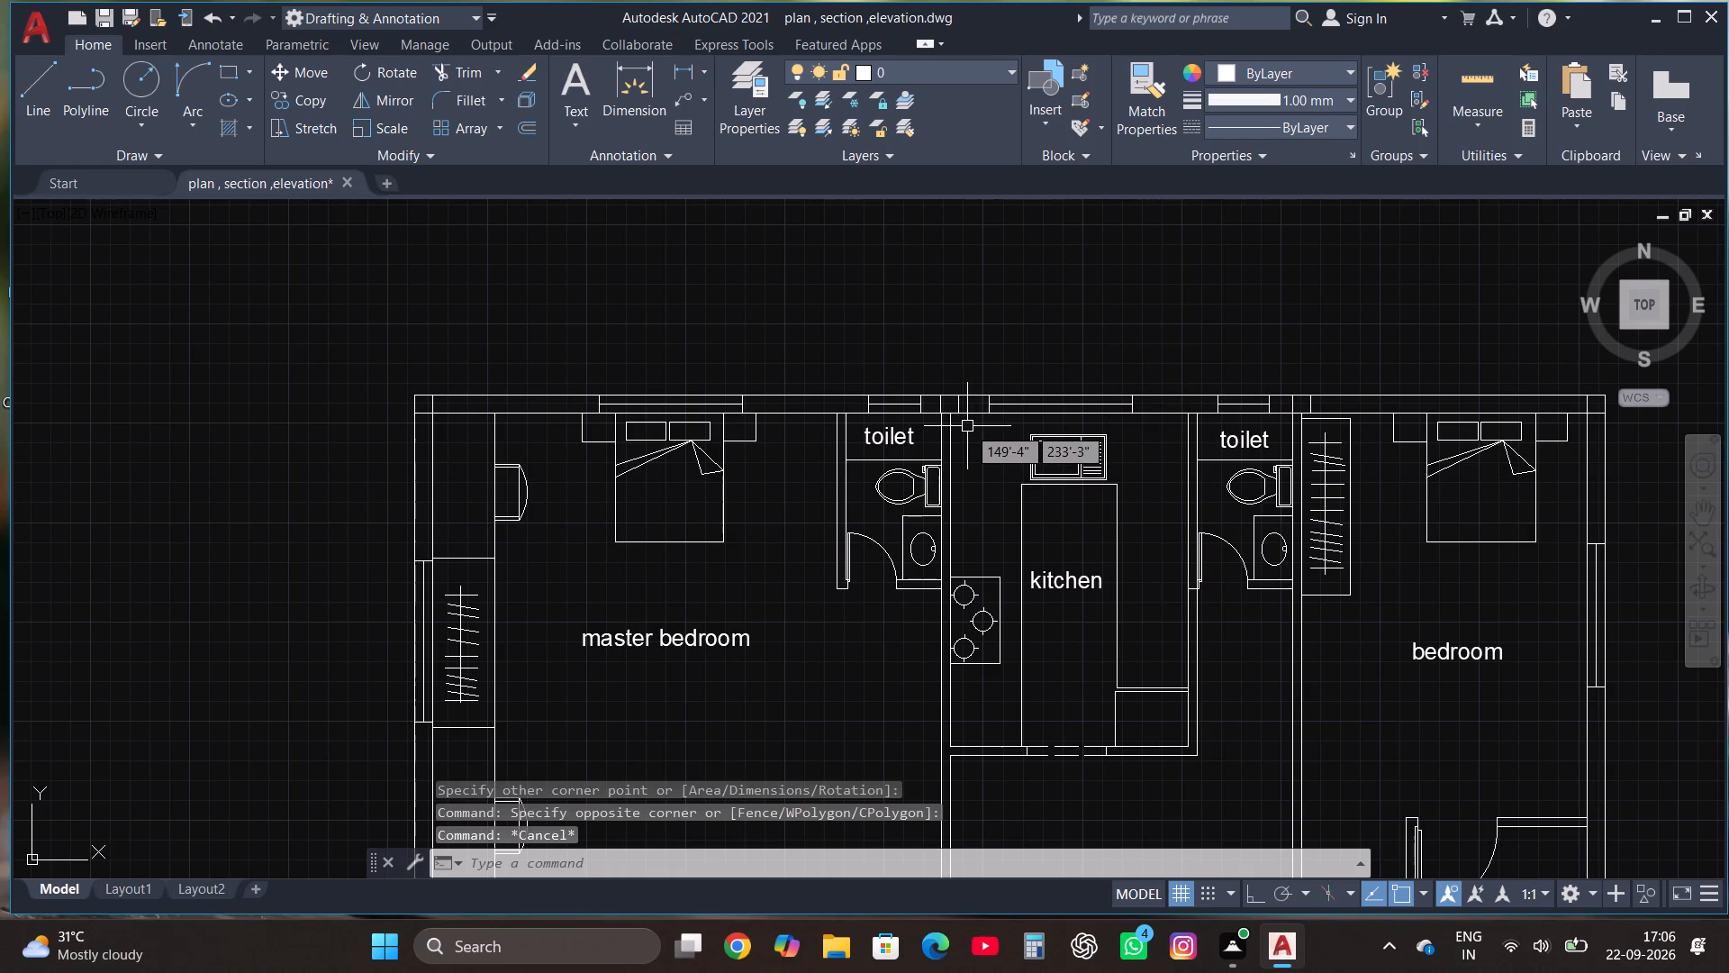
pyautogui.click(967, 426)
pyautogui.click(1145, 377)
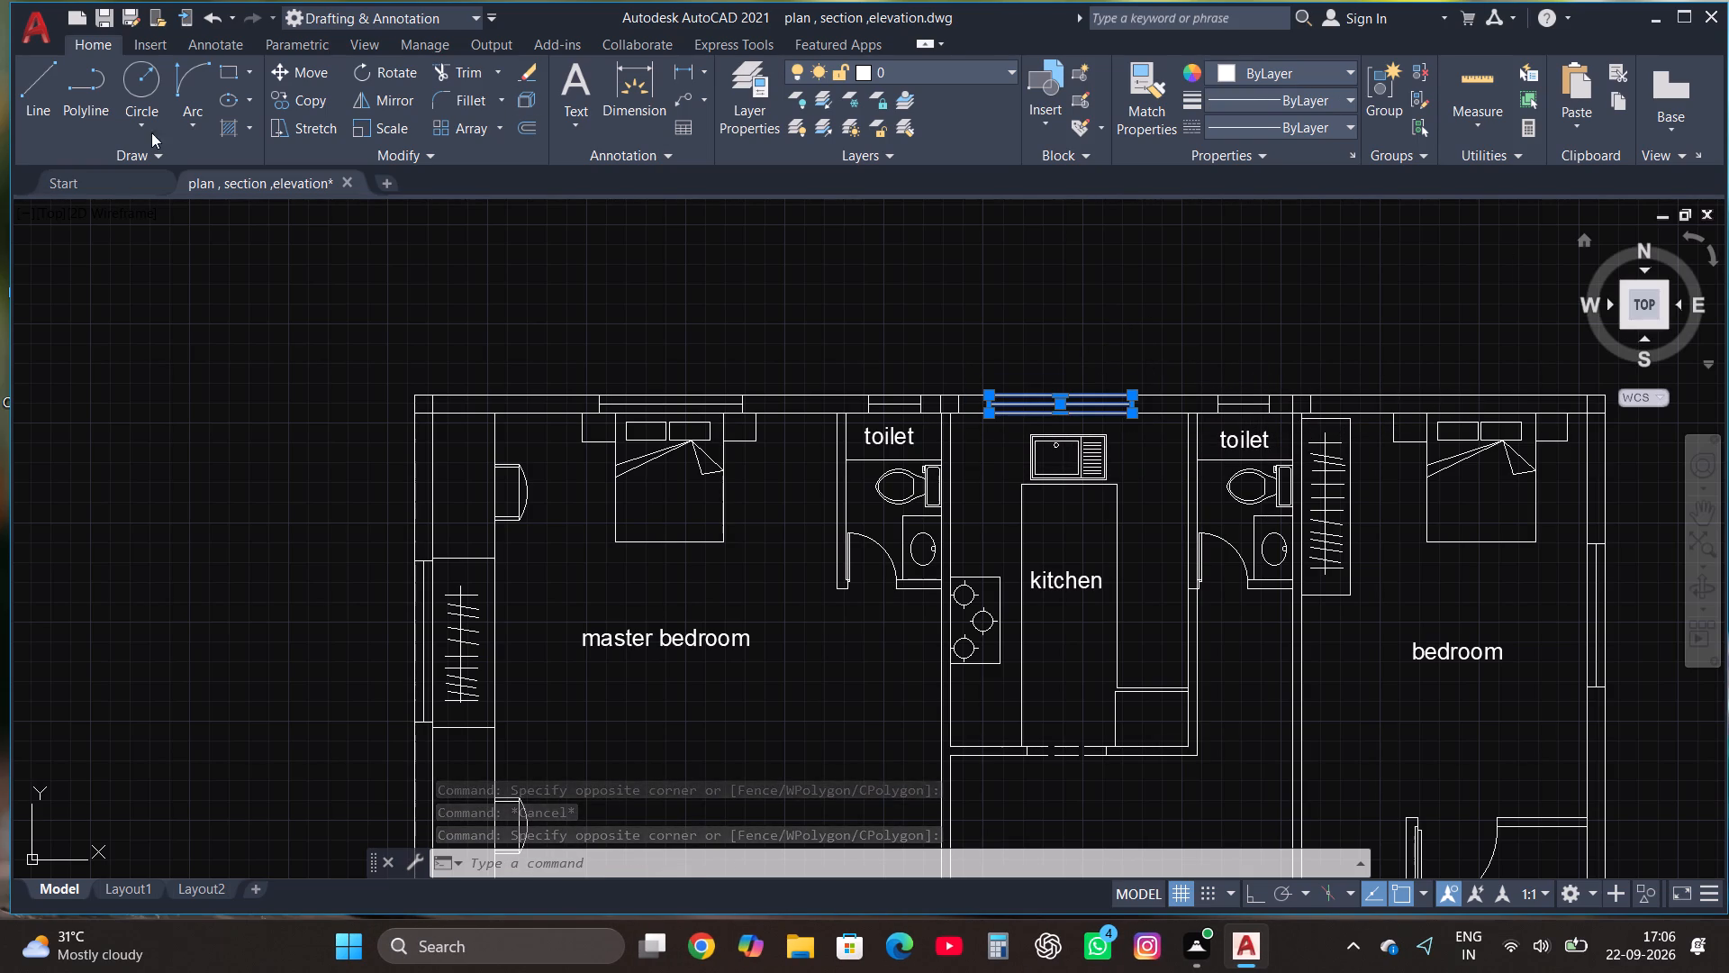
pyautogui.click(293, 109)
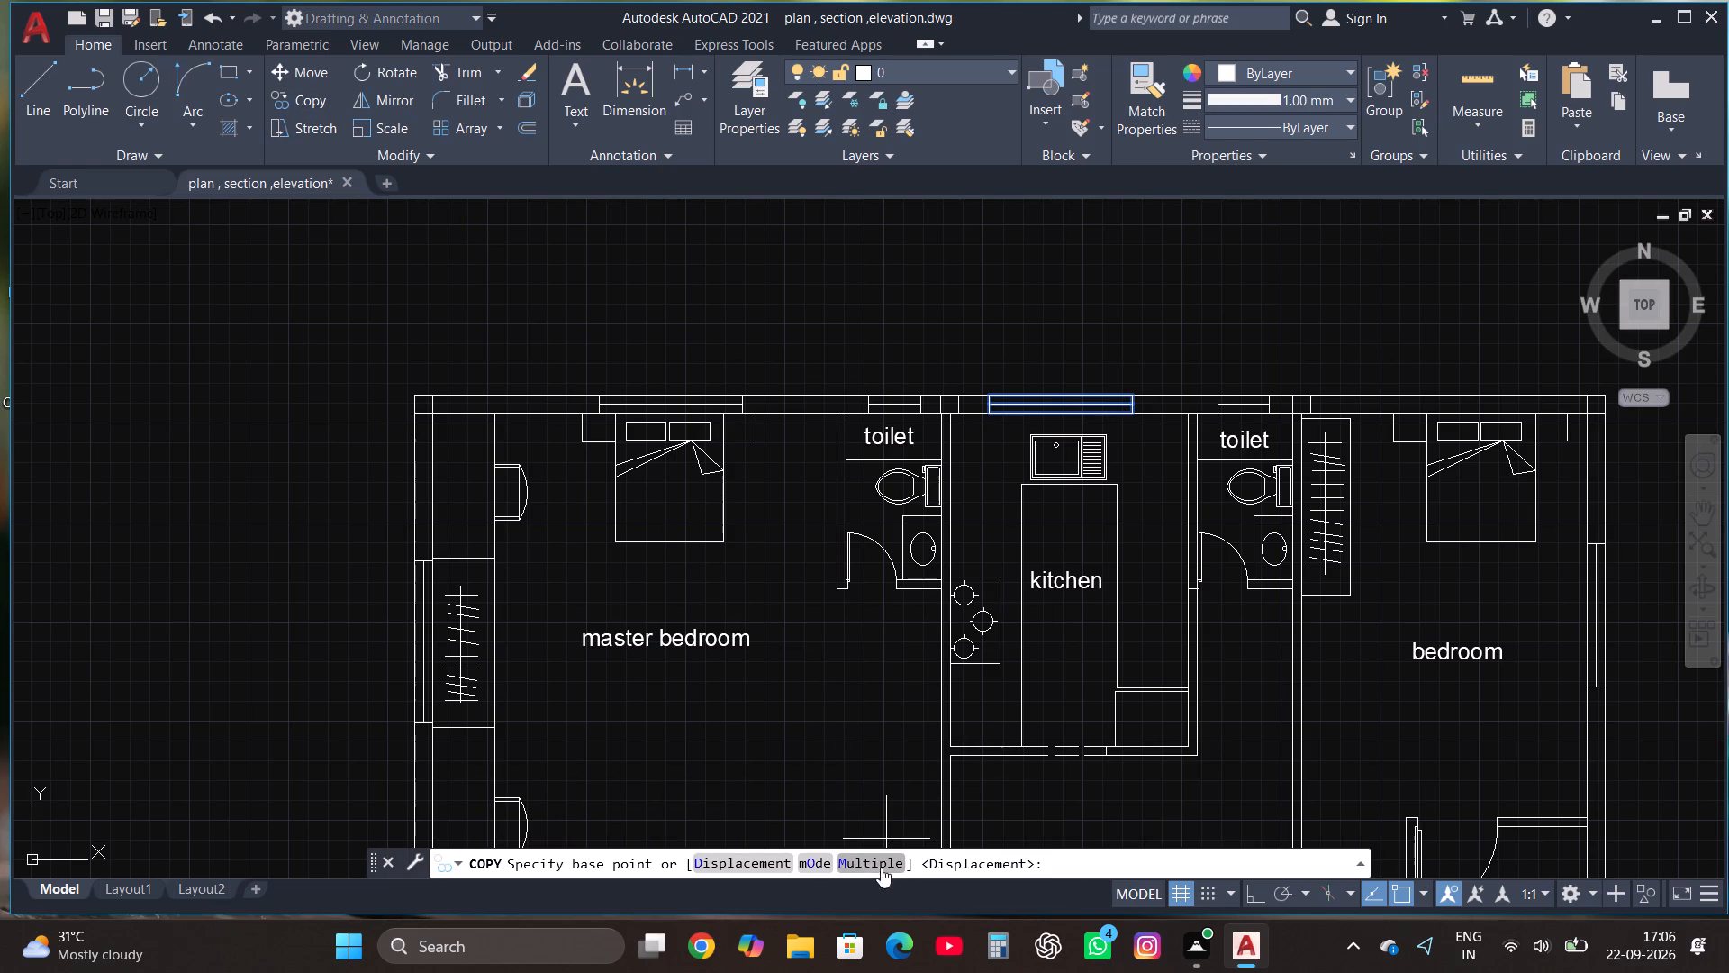
pyautogui.click(873, 870)
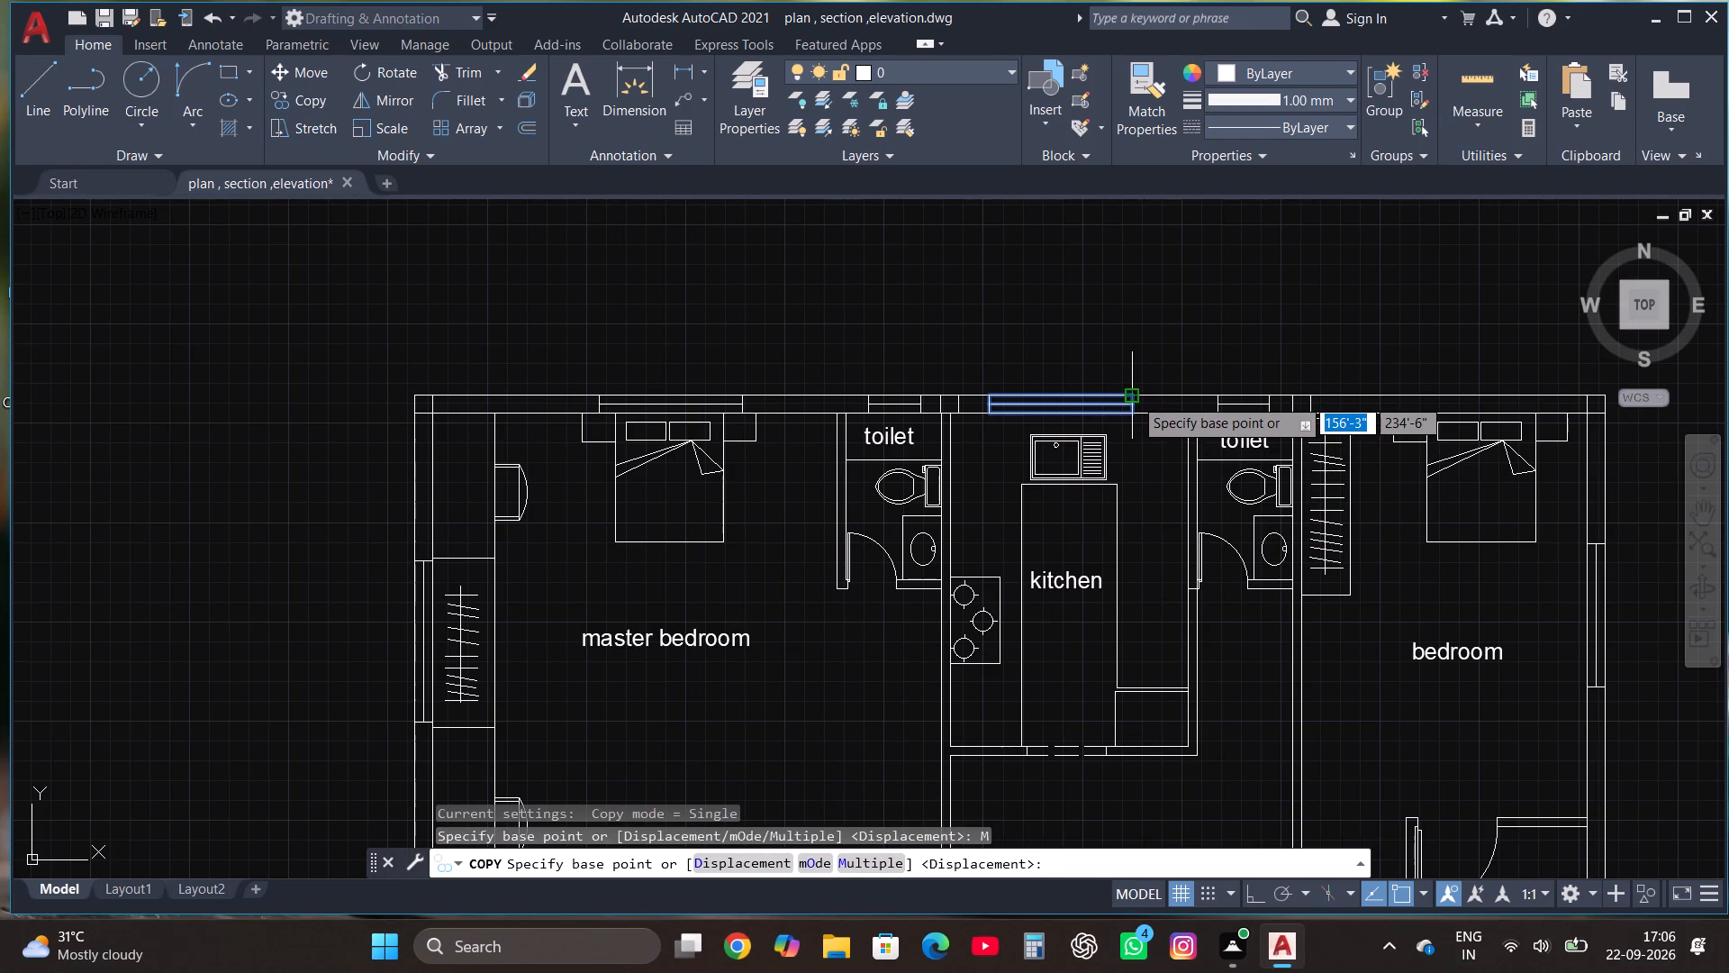
pyautogui.click(1134, 397)
pyautogui.scroll(-4, 1120, 379)
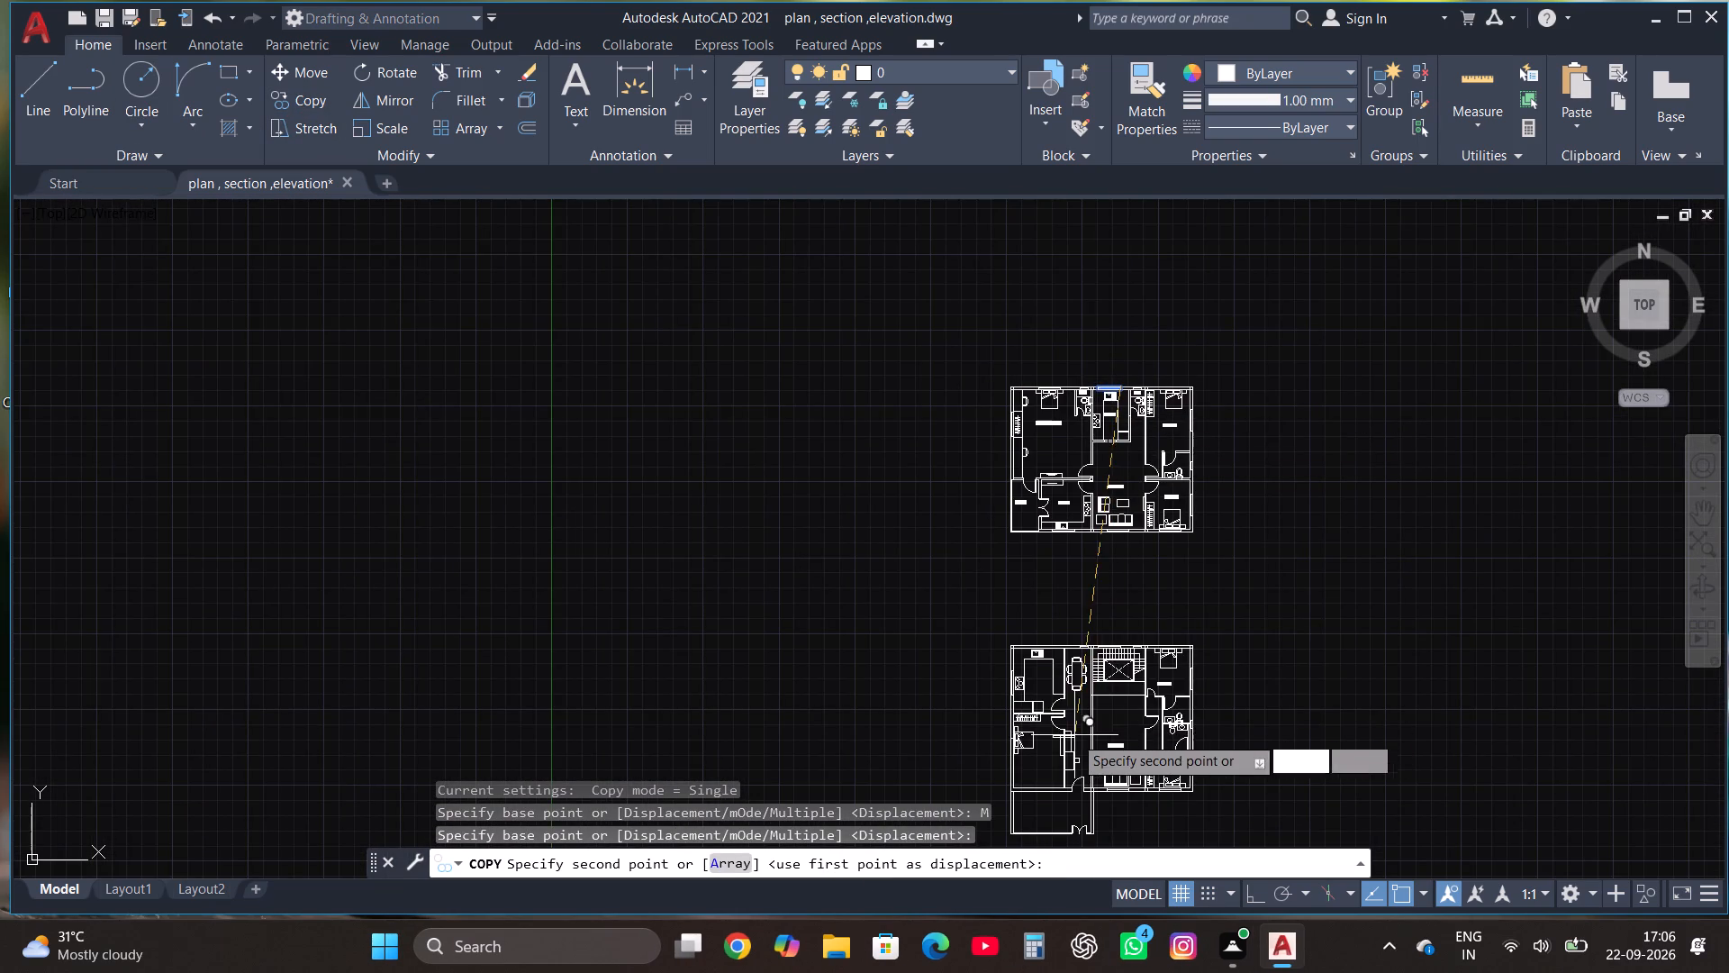
pyautogui.scroll(5, 1045, 663)
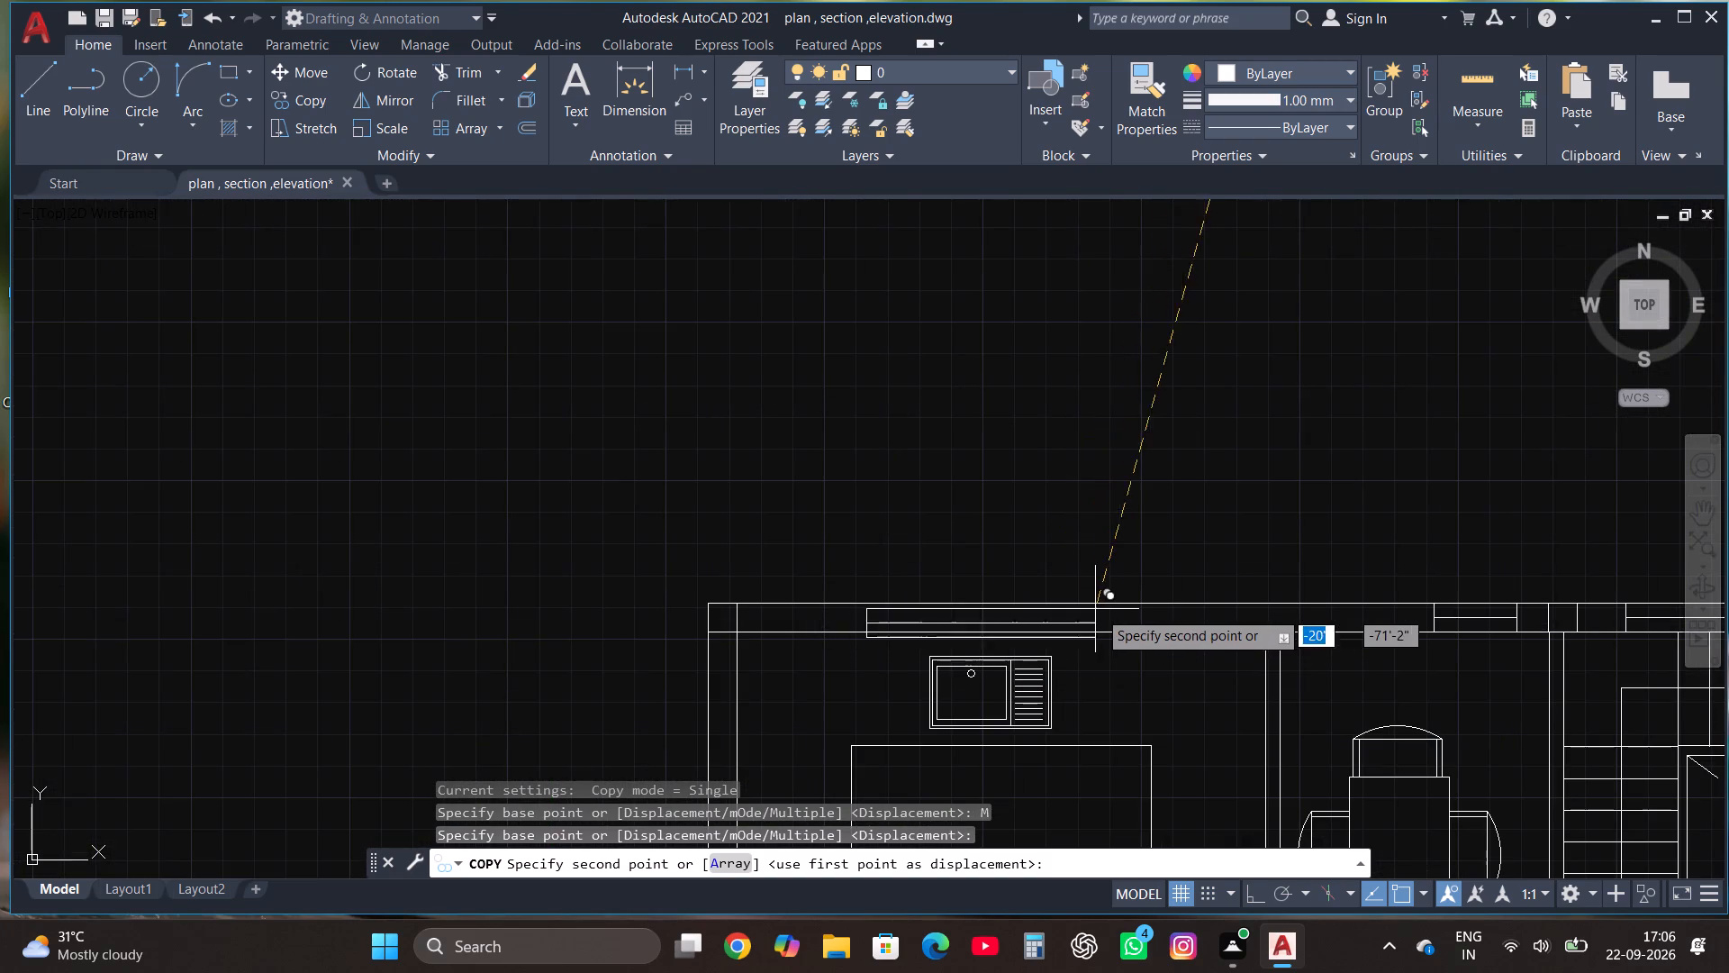
pyautogui.click(1127, 605)
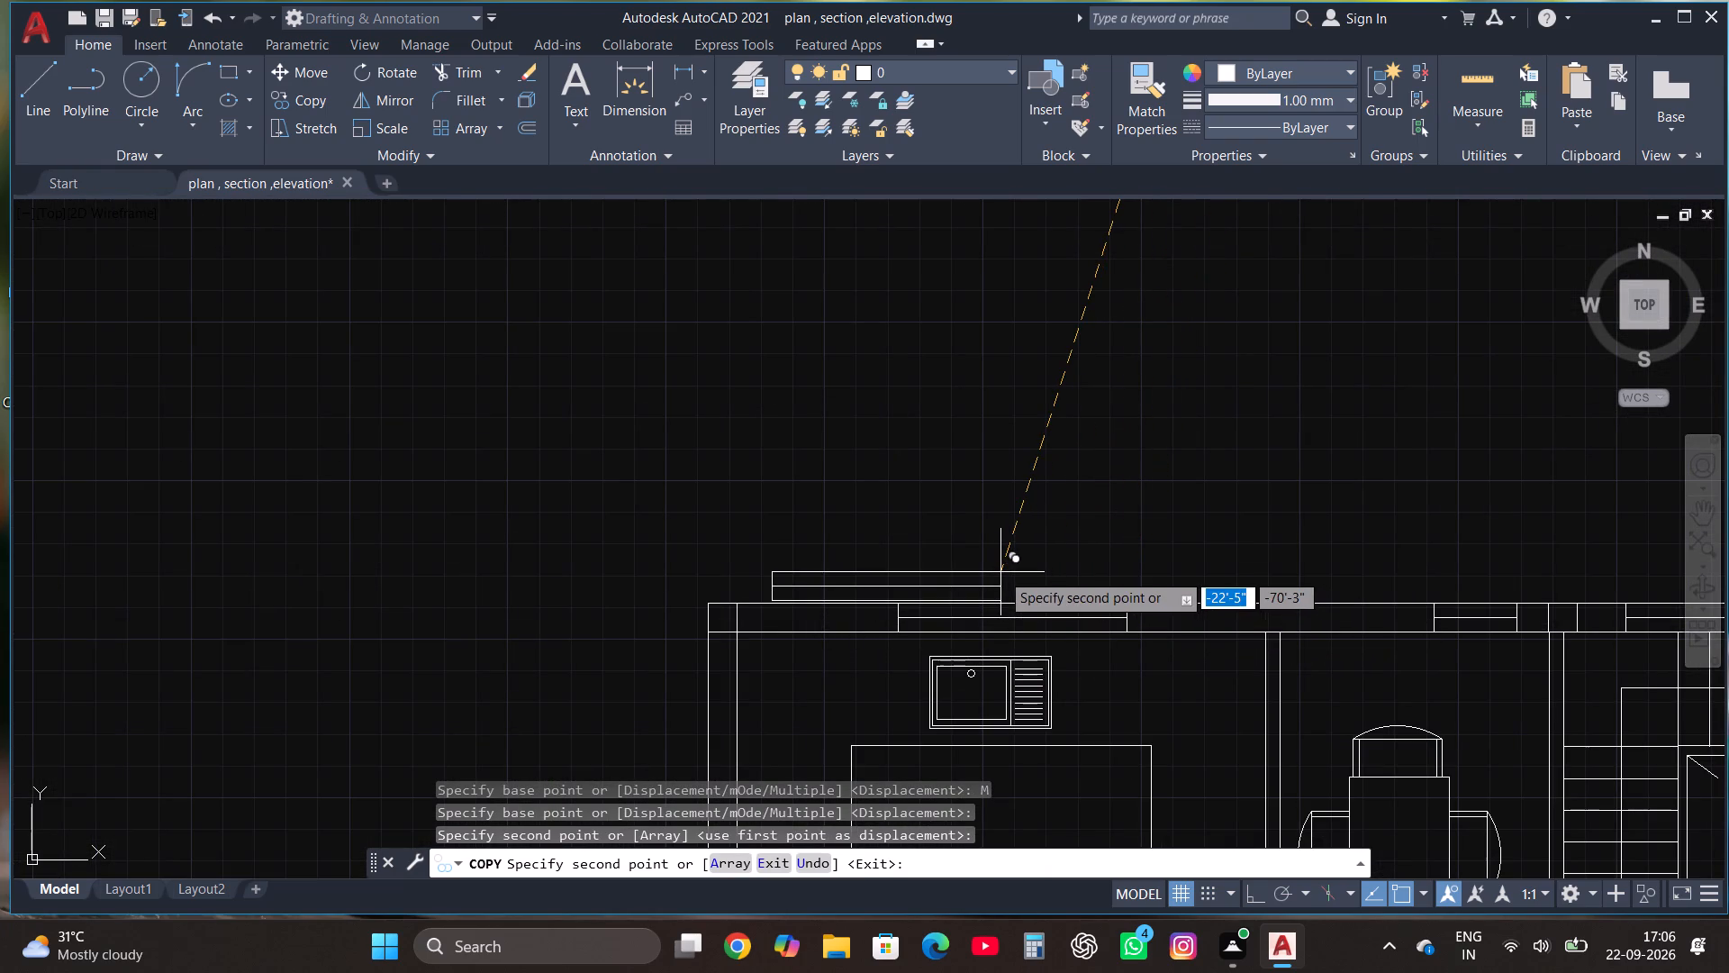
# Place another copy of the kitchen window in the south wall of the reworked plan's southwest bedroom.
pyautogui.scroll(-2, 1112, 452)
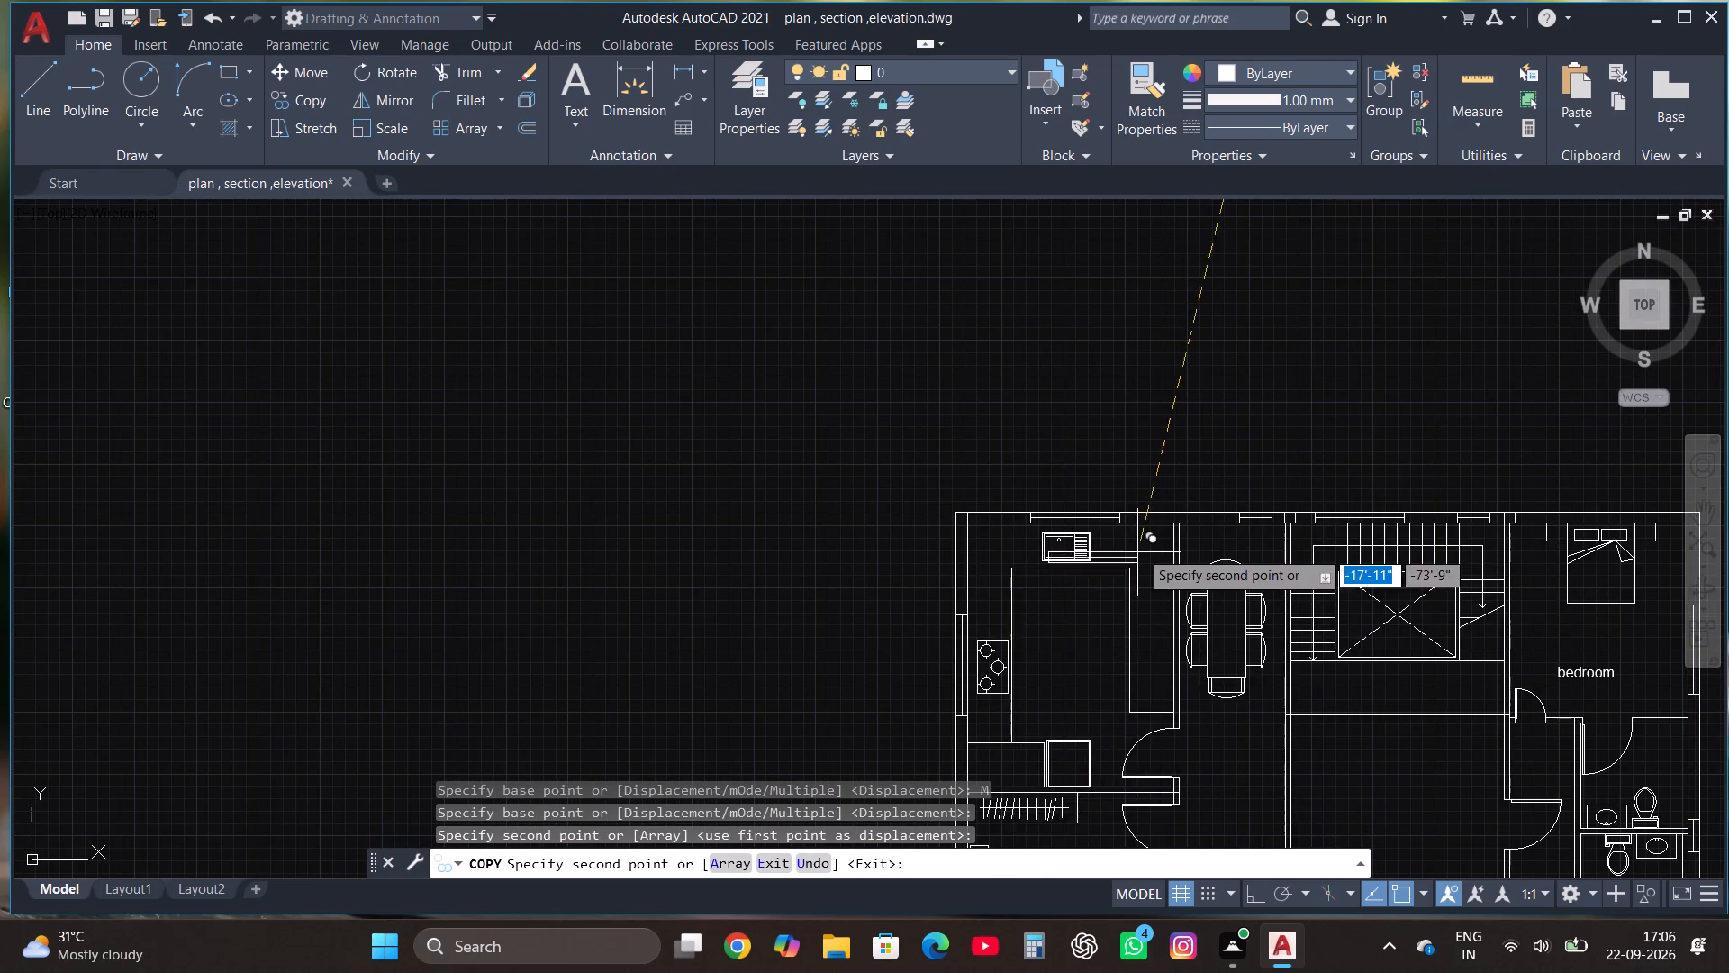
pyautogui.scroll(-2, 1139, 550)
pyautogui.scroll(3, 1130, 804)
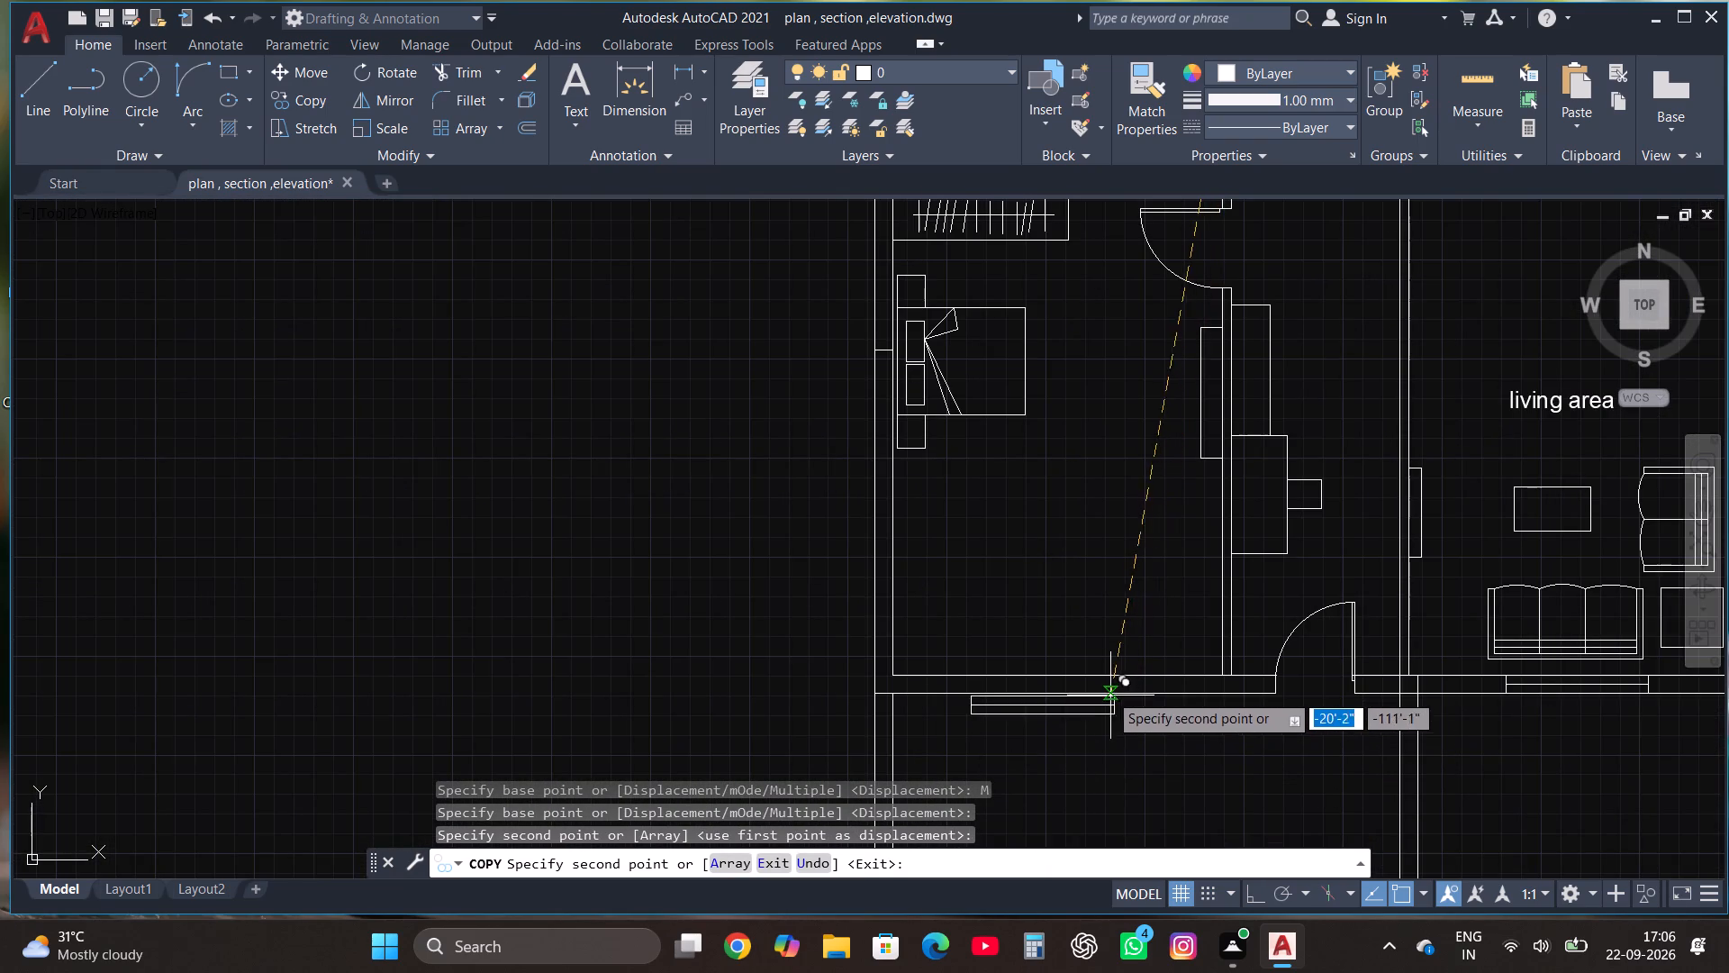
pyautogui.click(1106, 677)
pyautogui.scroll(-2, 916, 583)
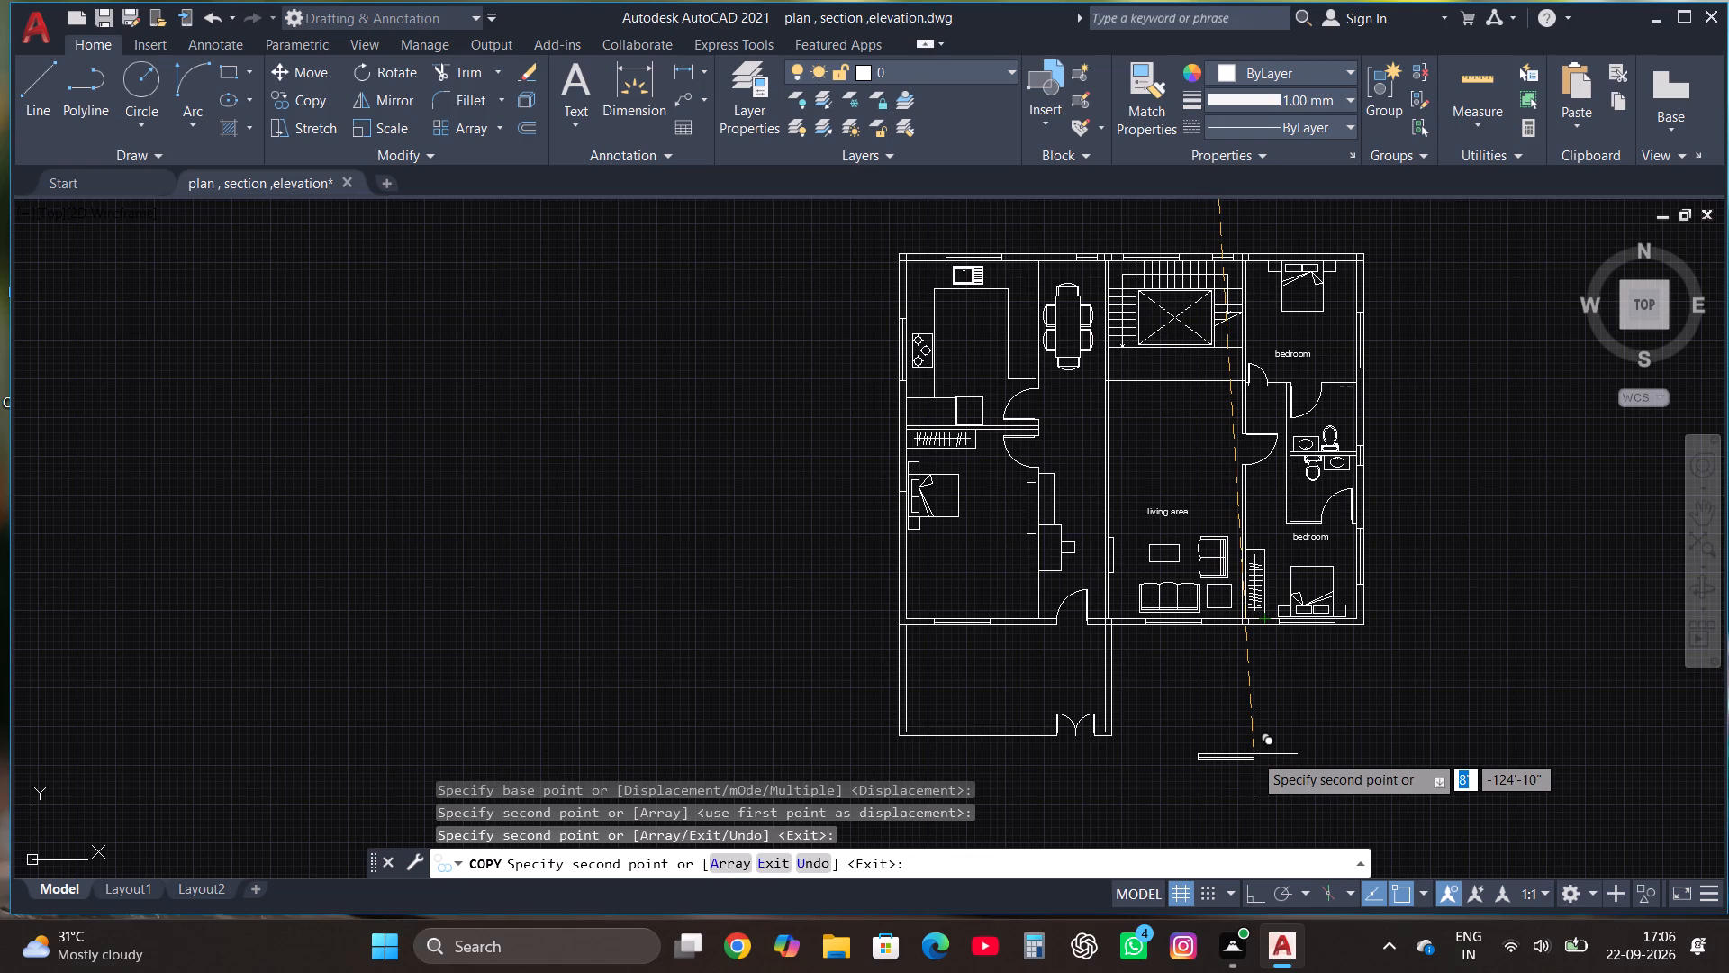
pyautogui.press('Escape')
# Copy the small window of the original plan's east toilet, in multiple mode, onto the east wall of the reworked plan's northern east-side toilet.
pyautogui.scroll(-2, 1254, 754)
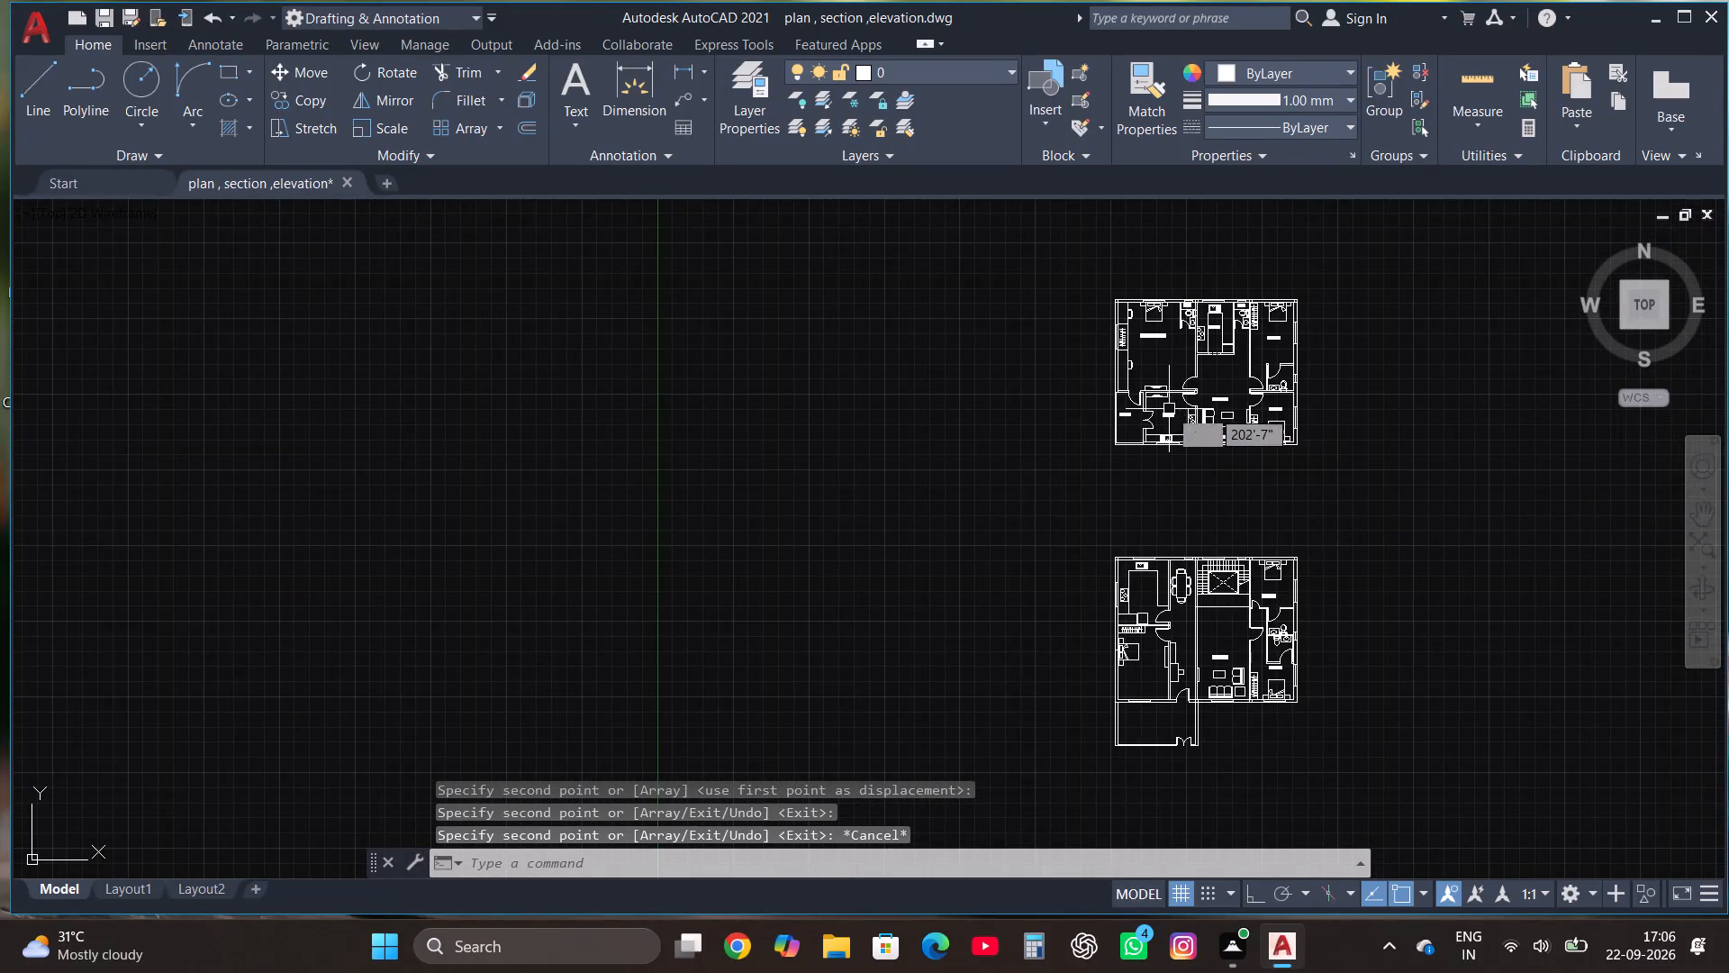
pyautogui.scroll(2, 1159, 368)
pyautogui.scroll(-2, 1167, 369)
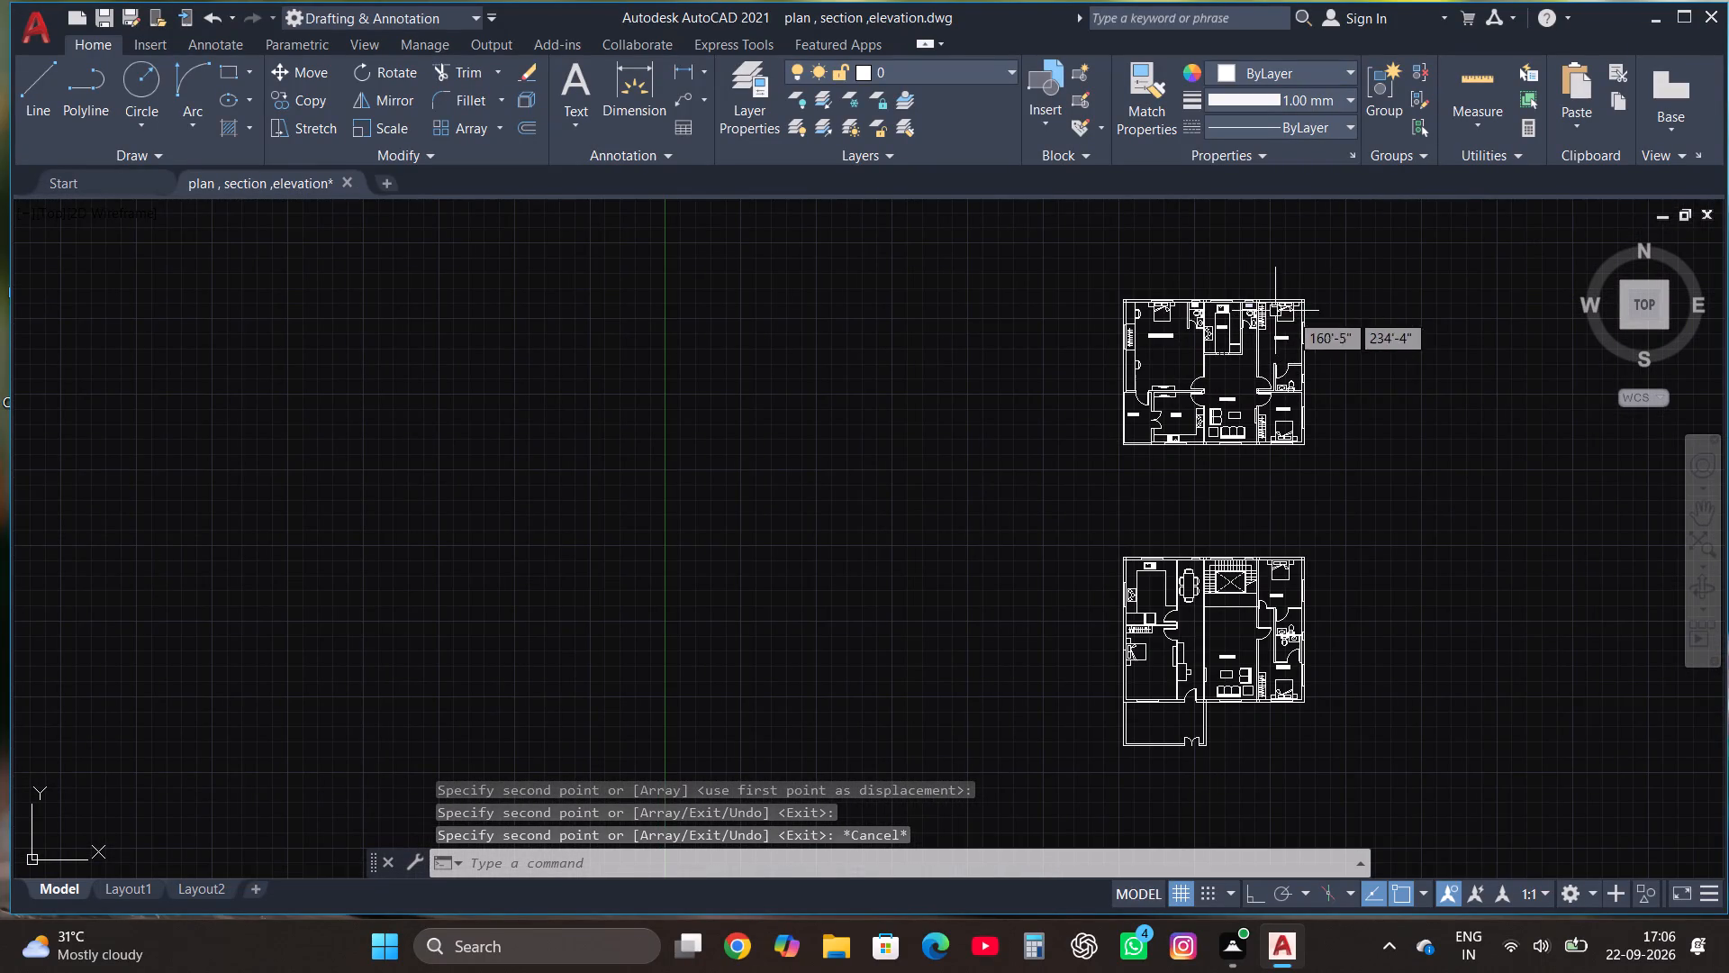
pyautogui.scroll(2, 1285, 263)
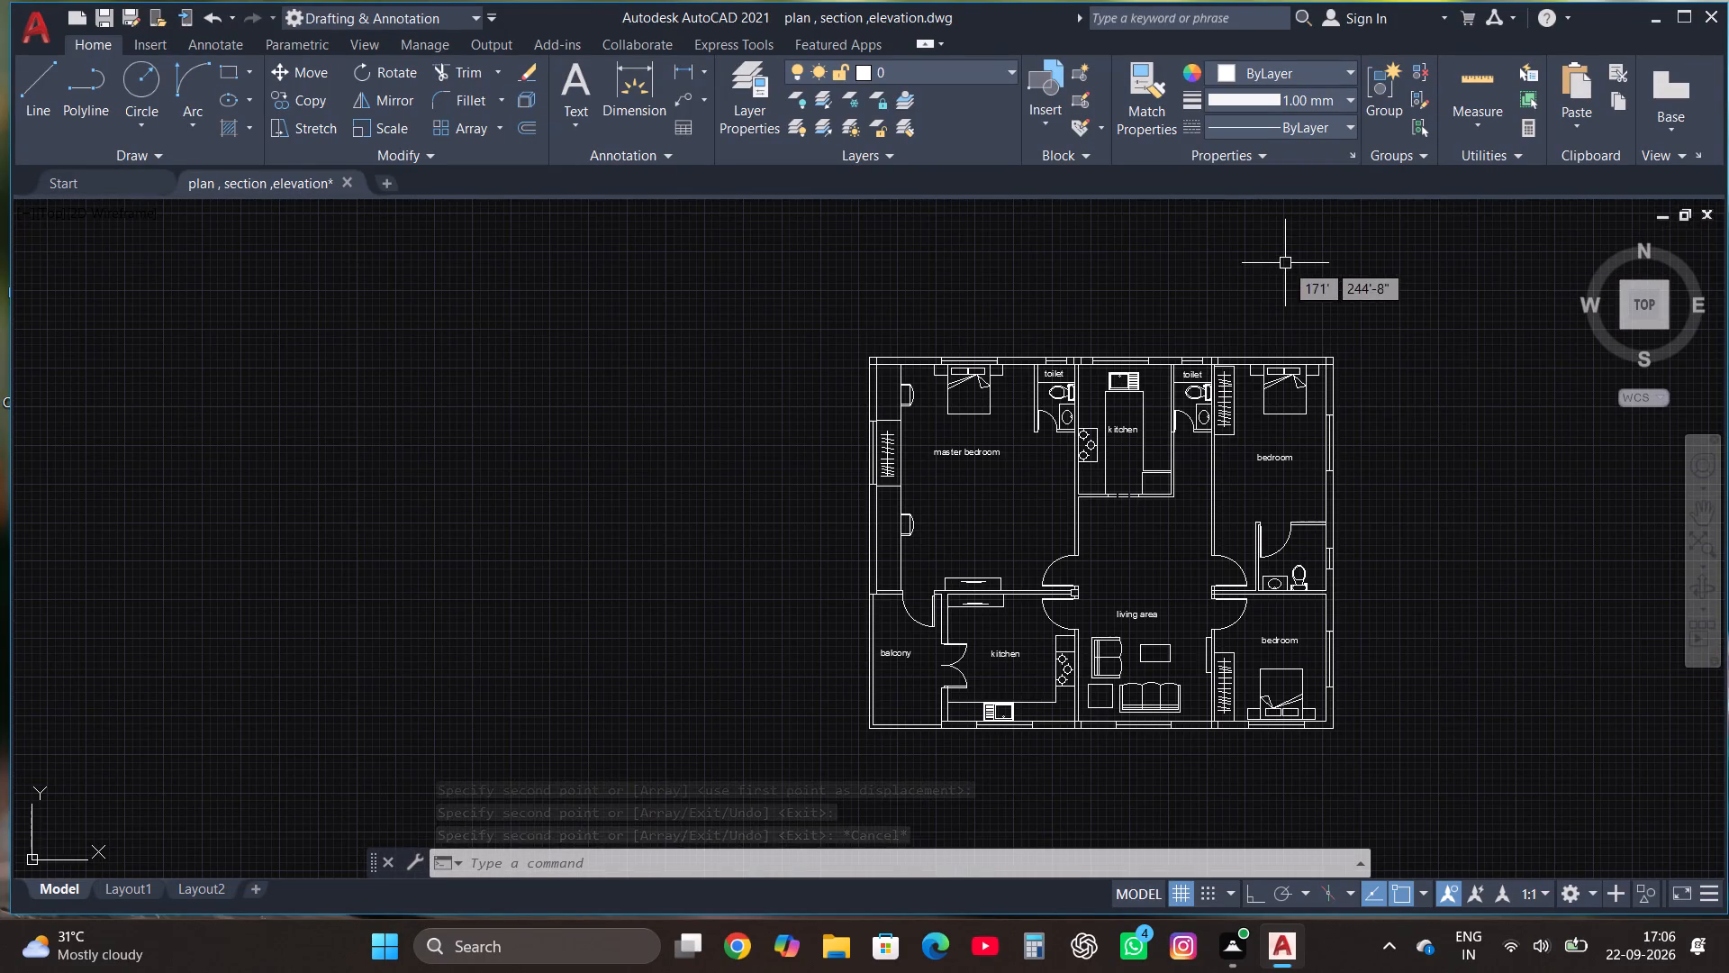
pyautogui.scroll(1, 1358, 583)
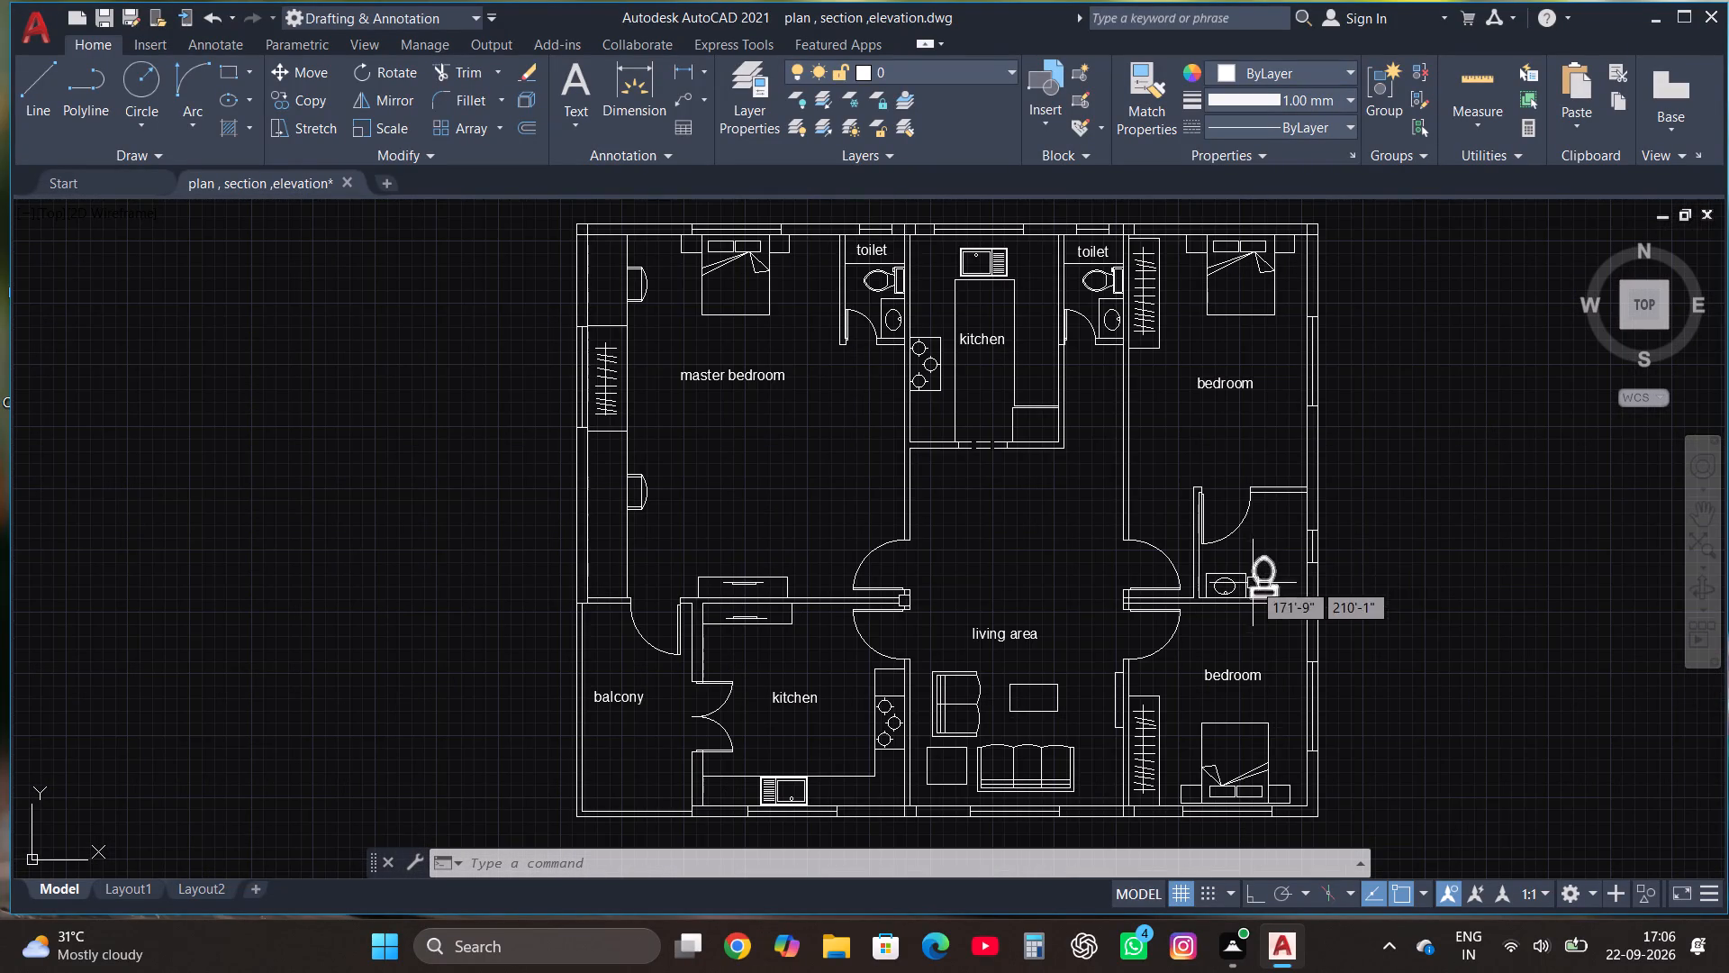
pyautogui.click(1297, 570)
pyautogui.click(1347, 525)
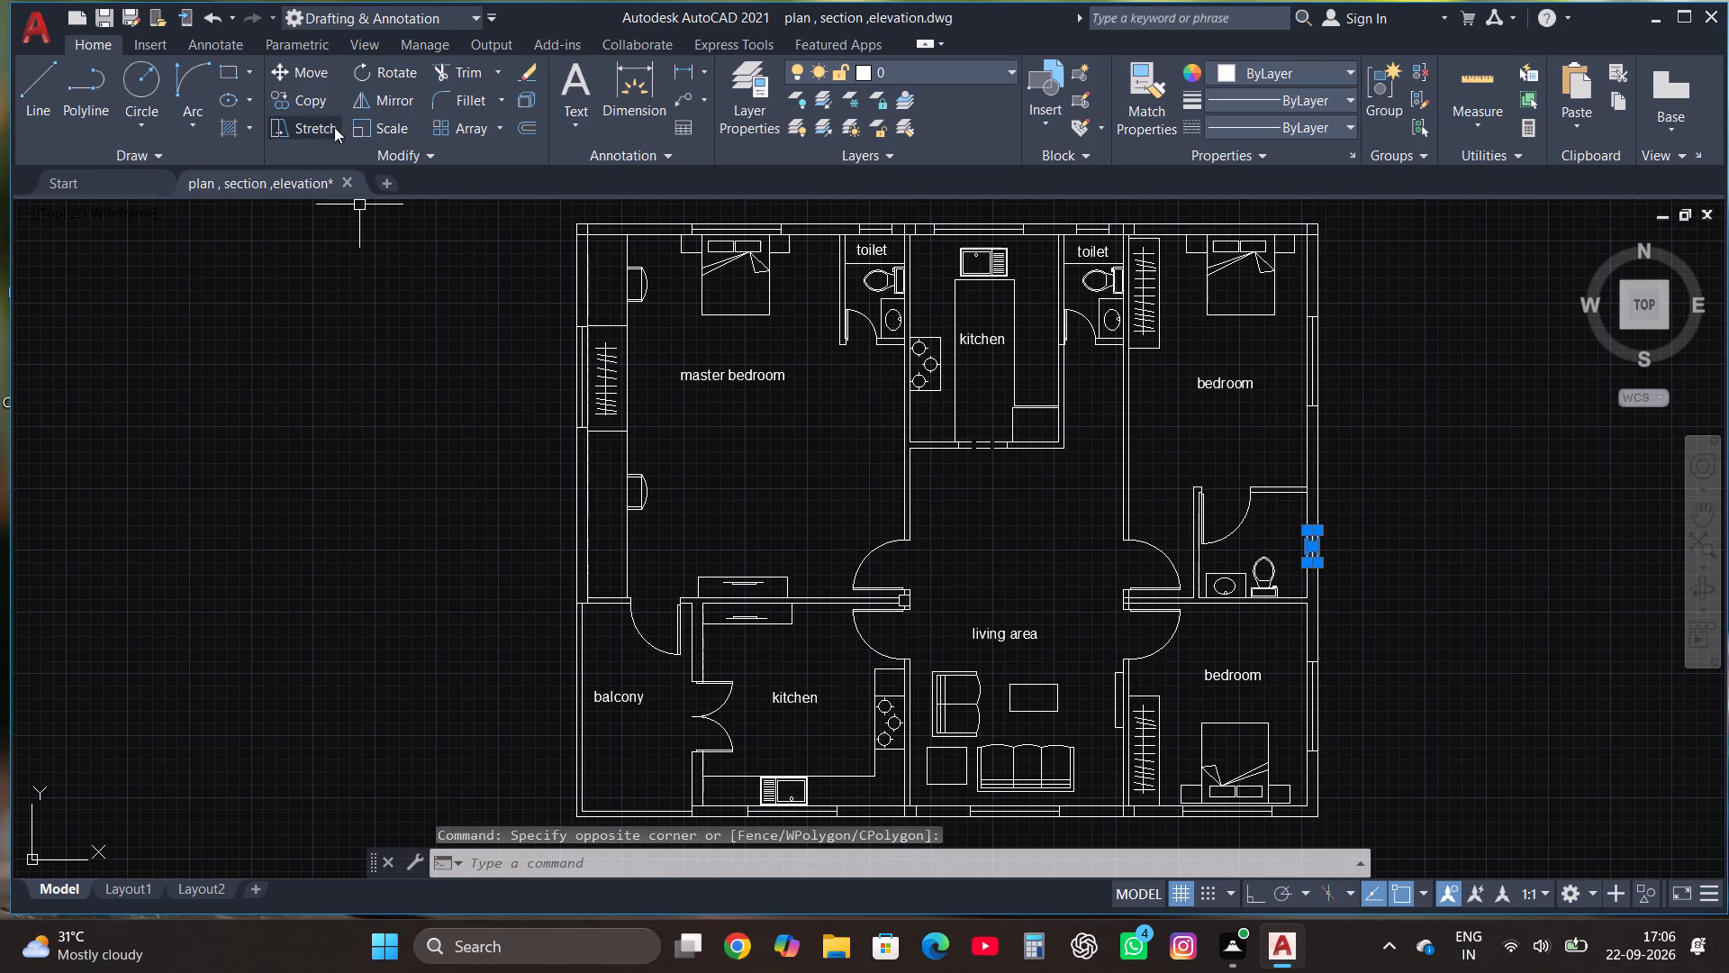
pyautogui.click(308, 95)
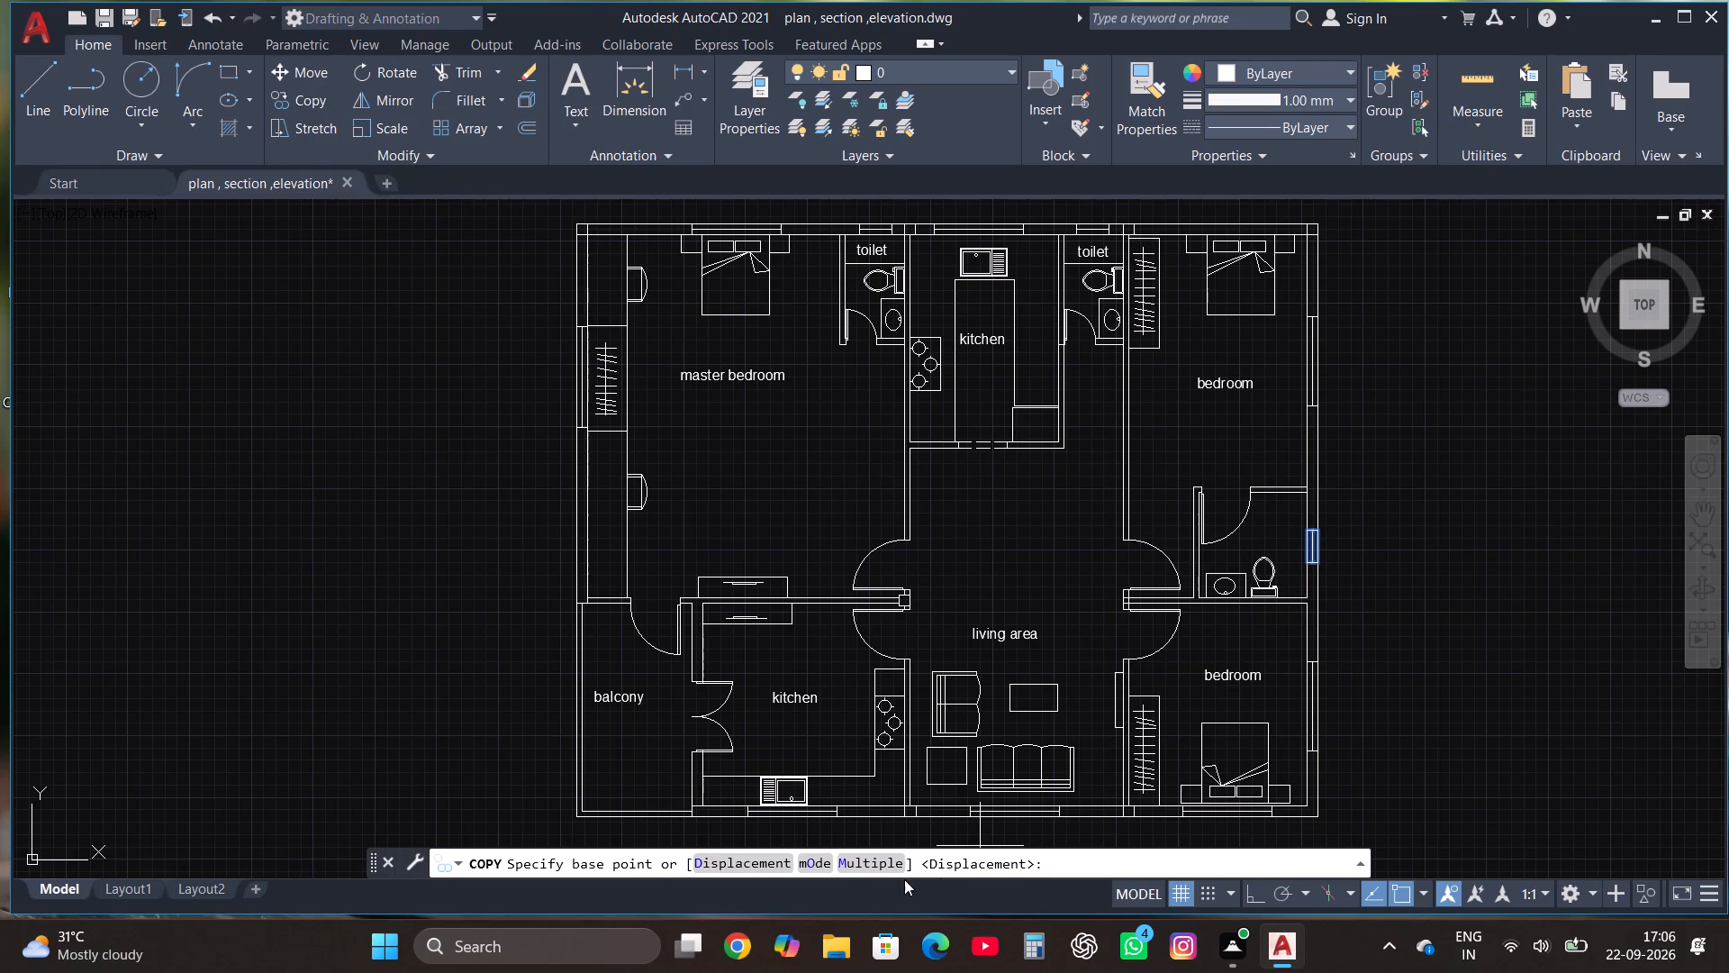
pyautogui.click(886, 861)
pyautogui.scroll(2, 1341, 511)
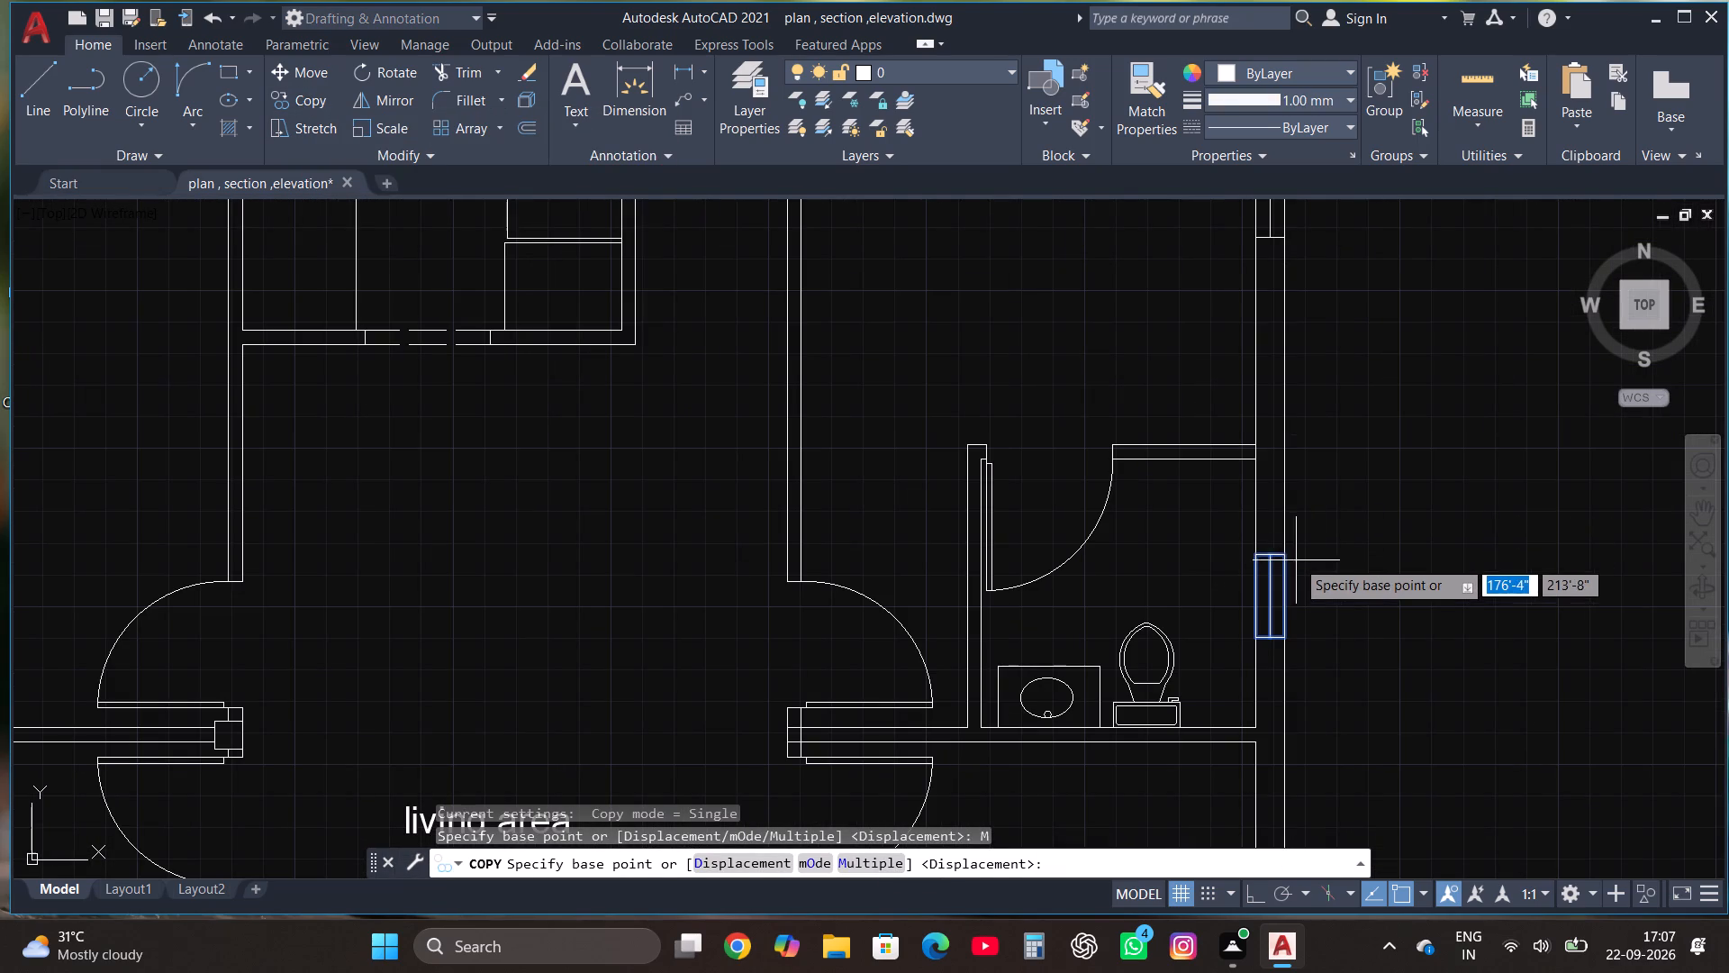
pyautogui.click(1282, 558)
pyautogui.scroll(-2, 1127, 302)
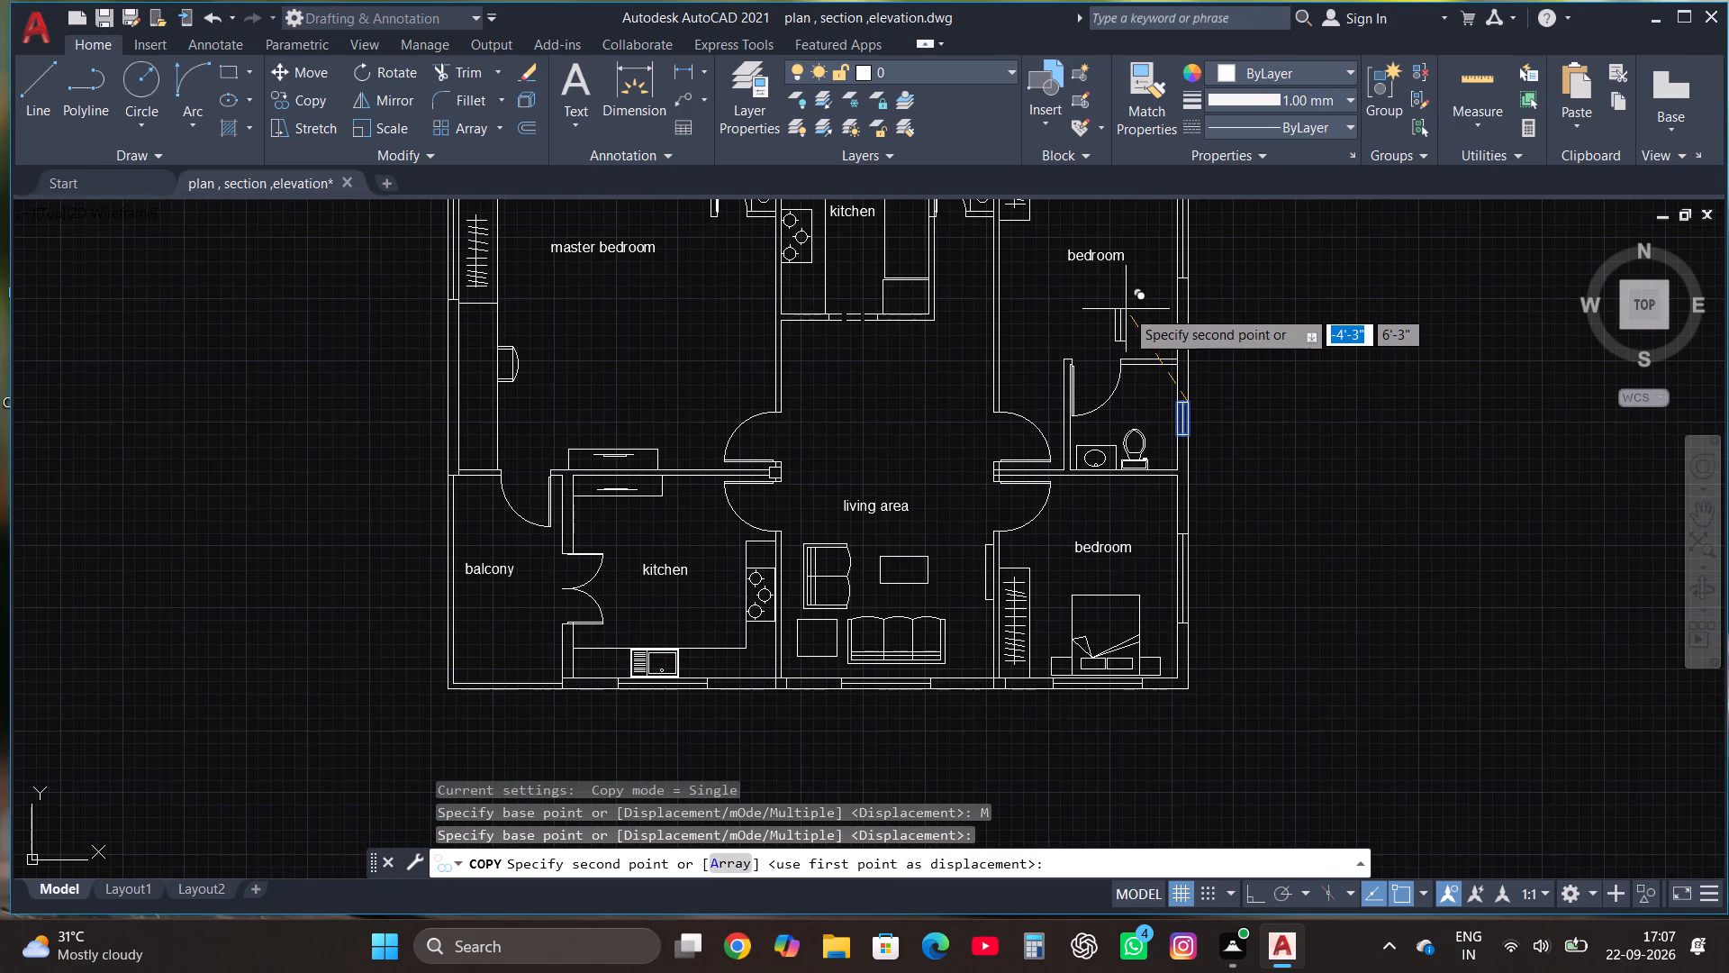
pyautogui.scroll(-2, 1139, 371)
pyautogui.scroll(-1, 1156, 551)
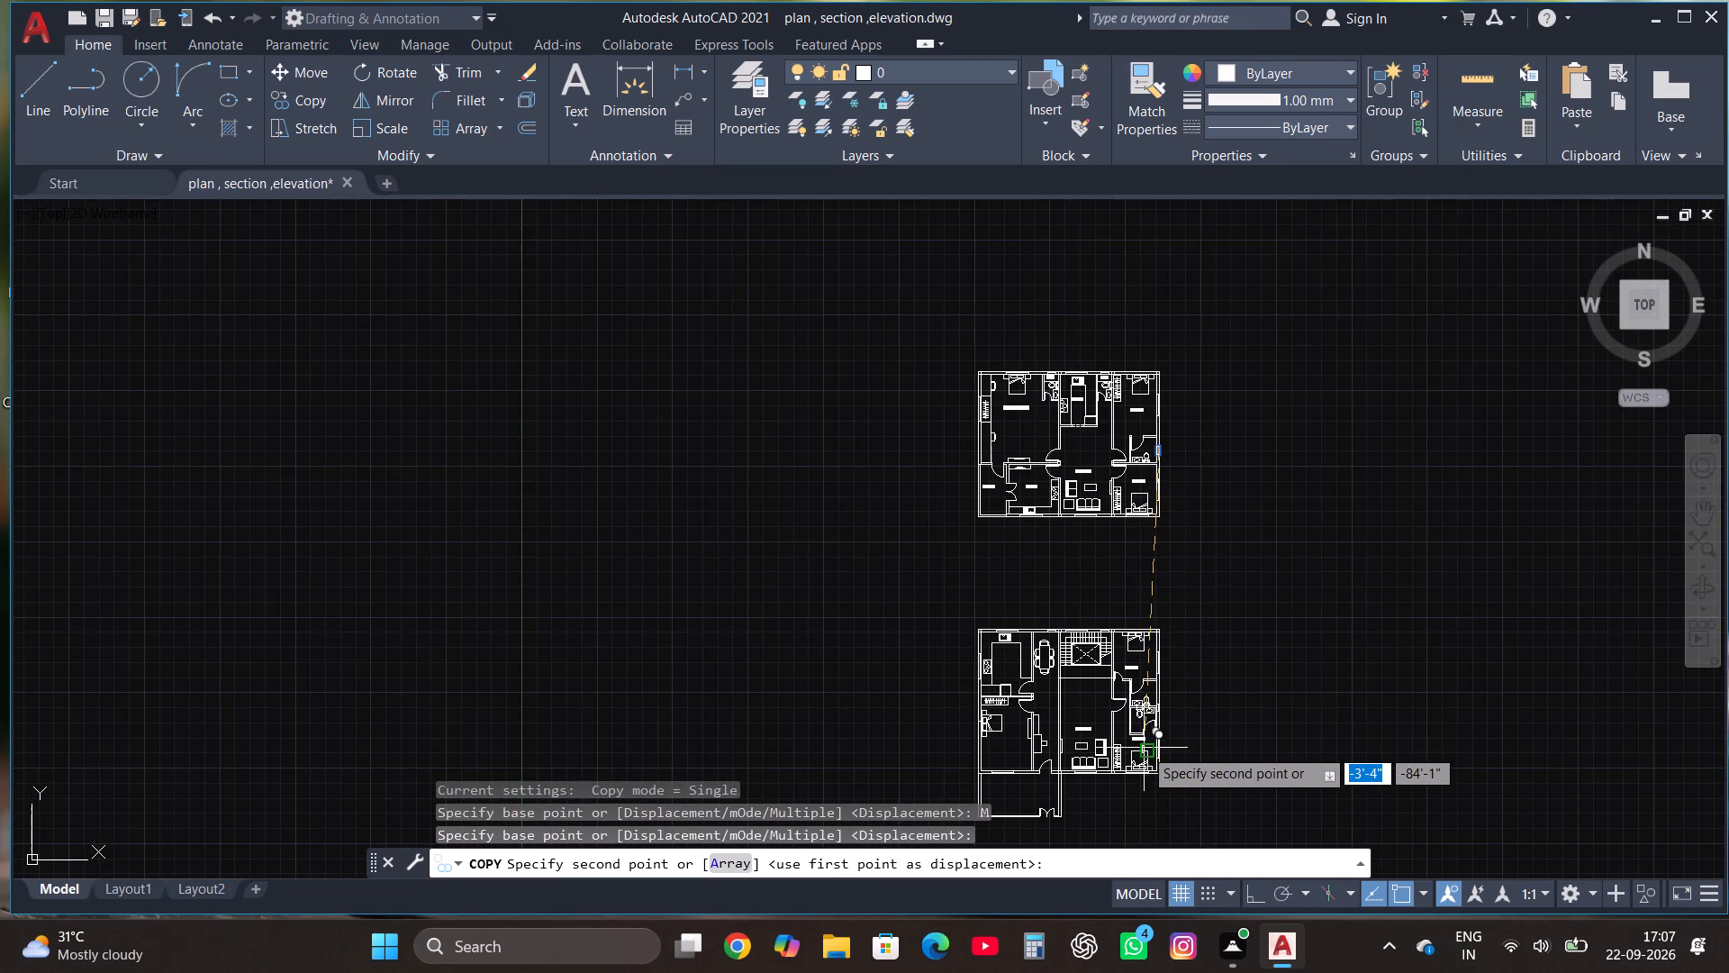
pyautogui.scroll(2, 1137, 675)
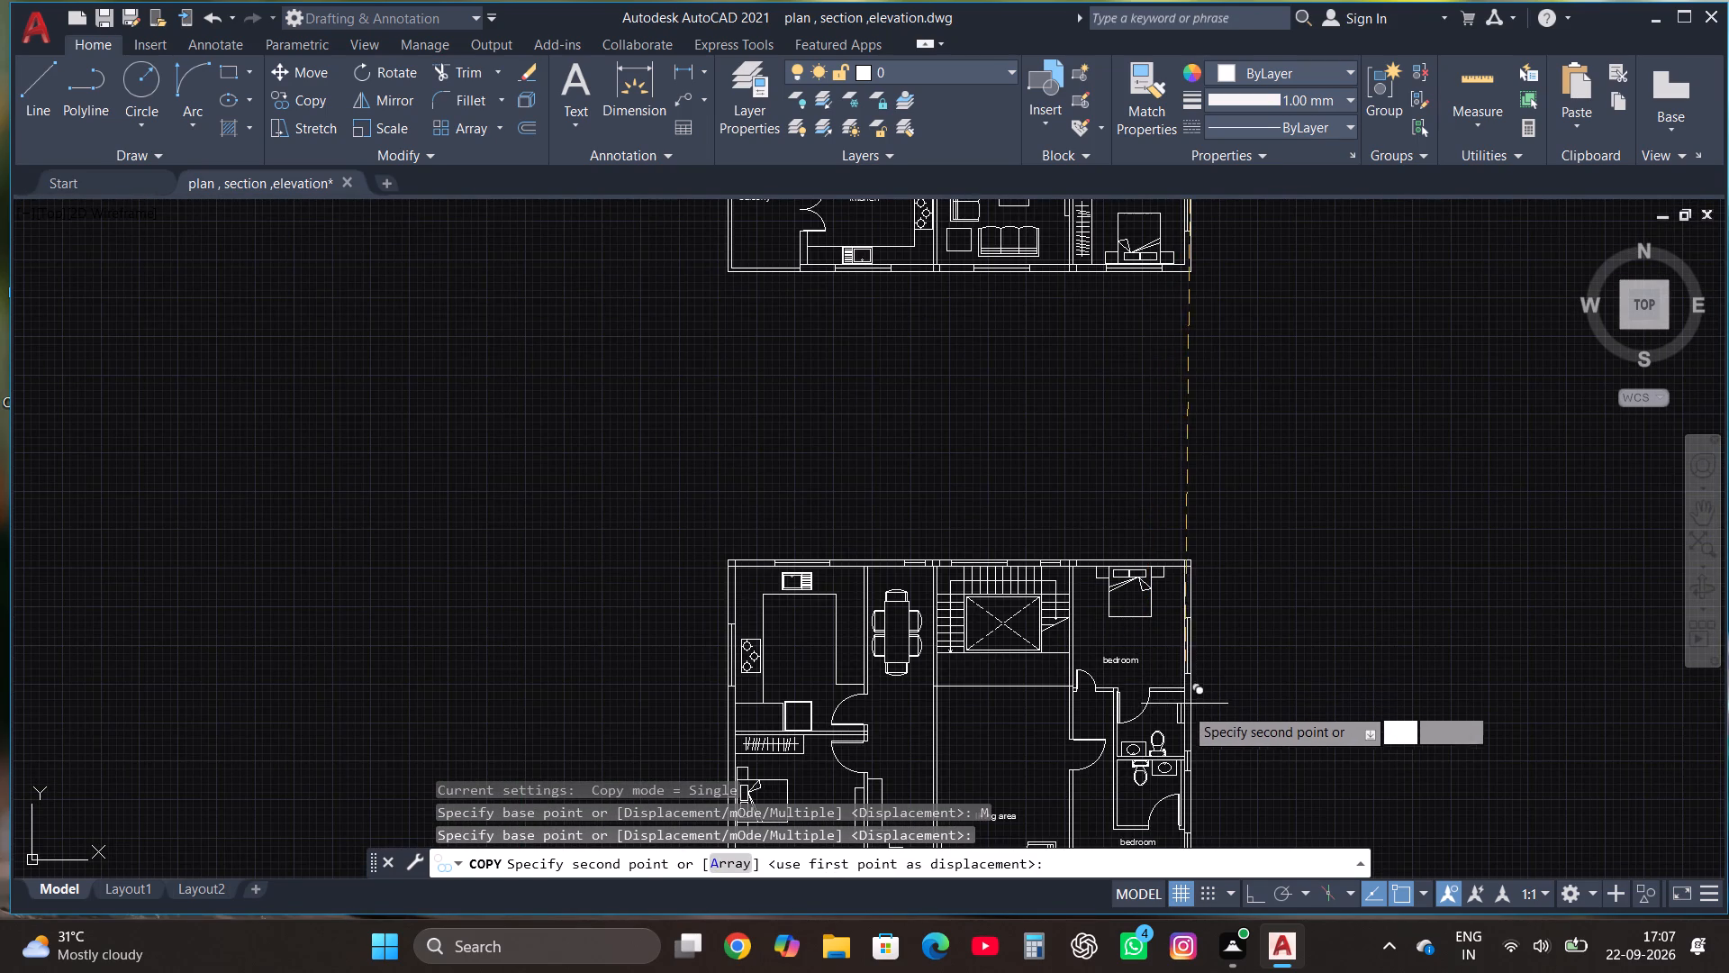
pyautogui.scroll(2, 1182, 720)
pyautogui.click(1205, 704)
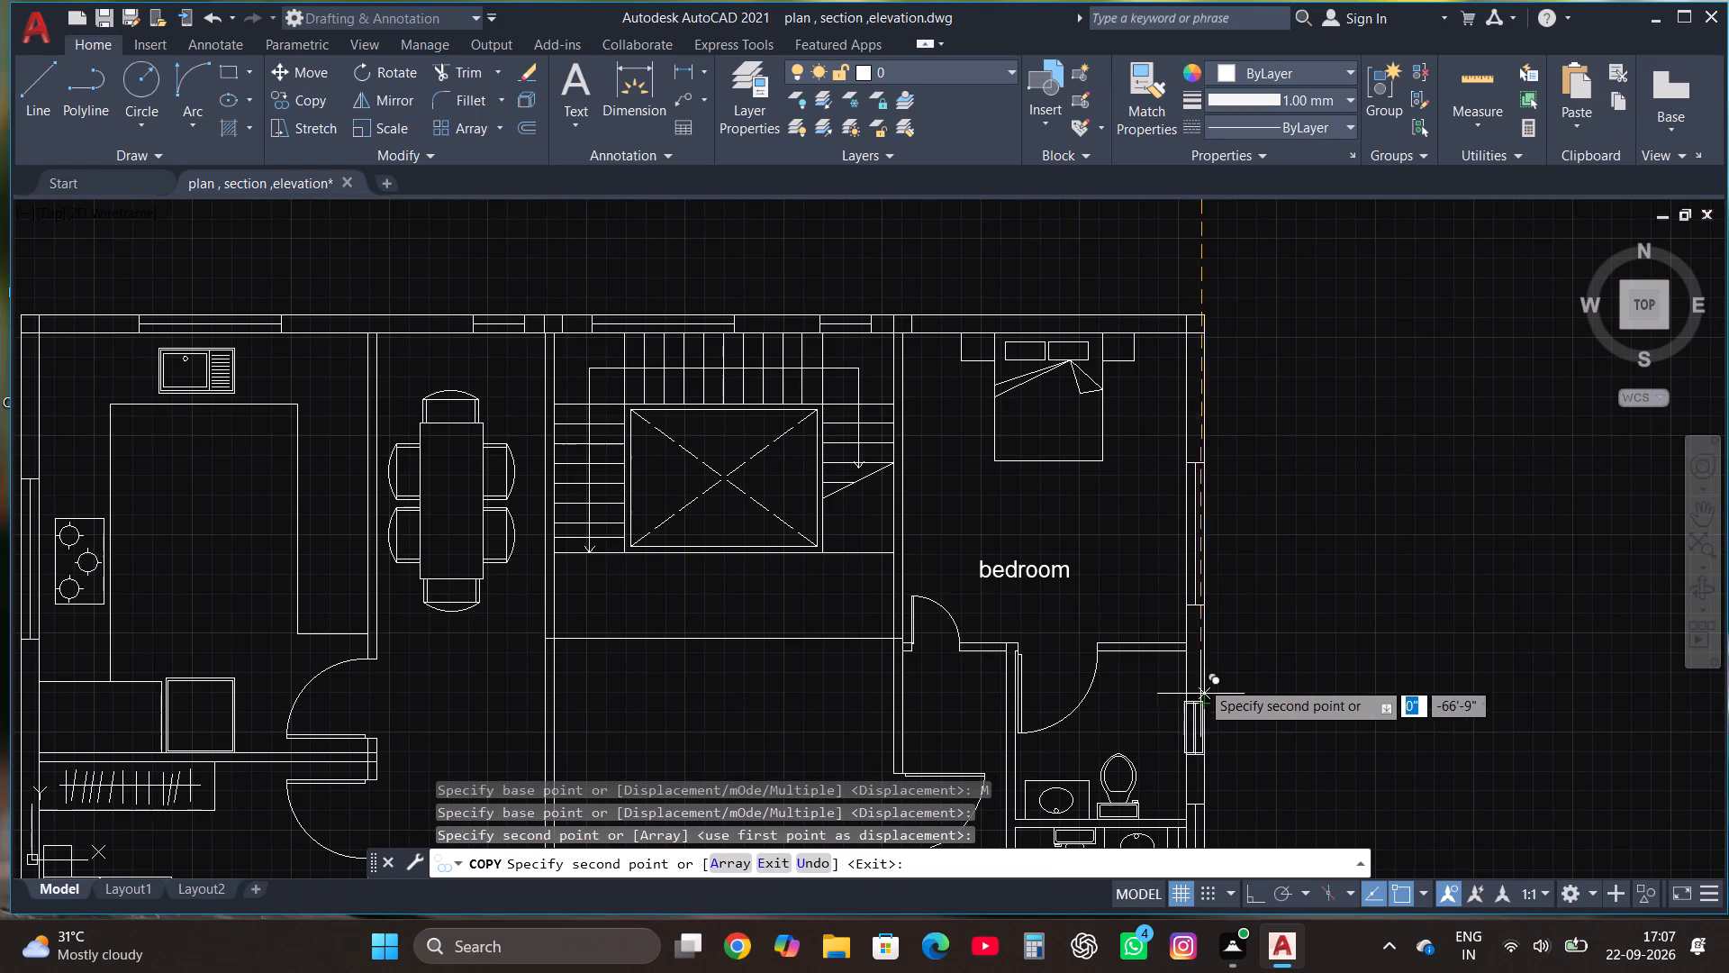
pyautogui.scroll(-1, 1202, 623)
pyautogui.scroll(2, 1215, 774)
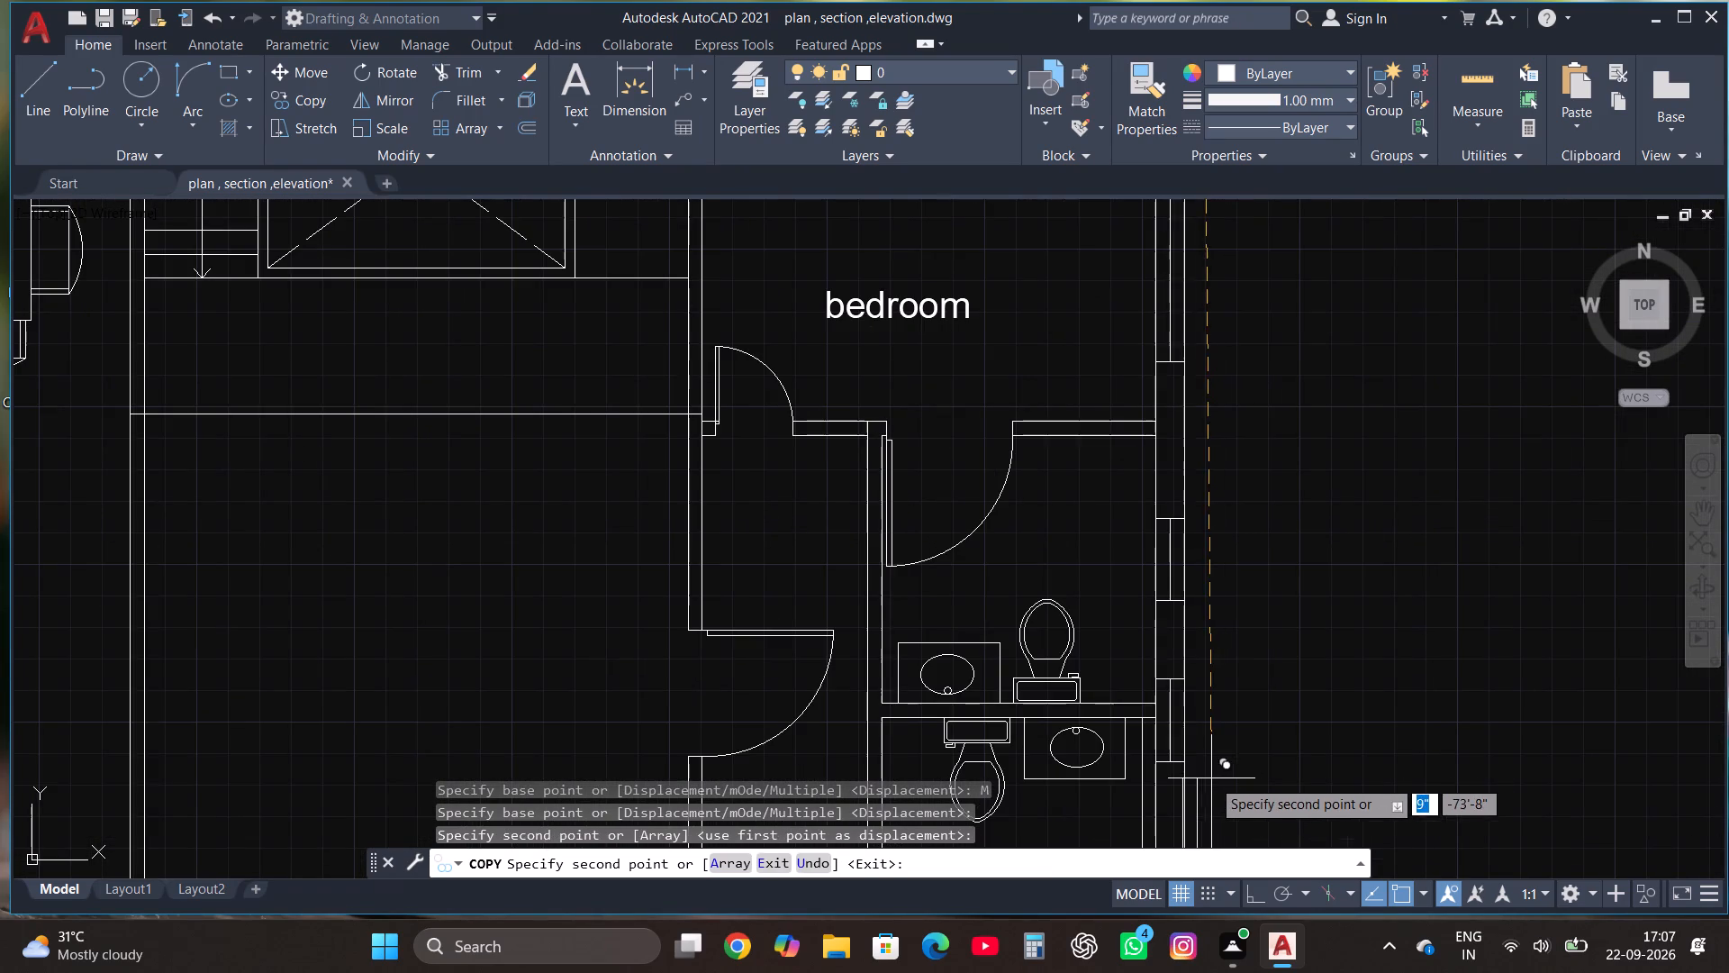
pyautogui.press('Escape')
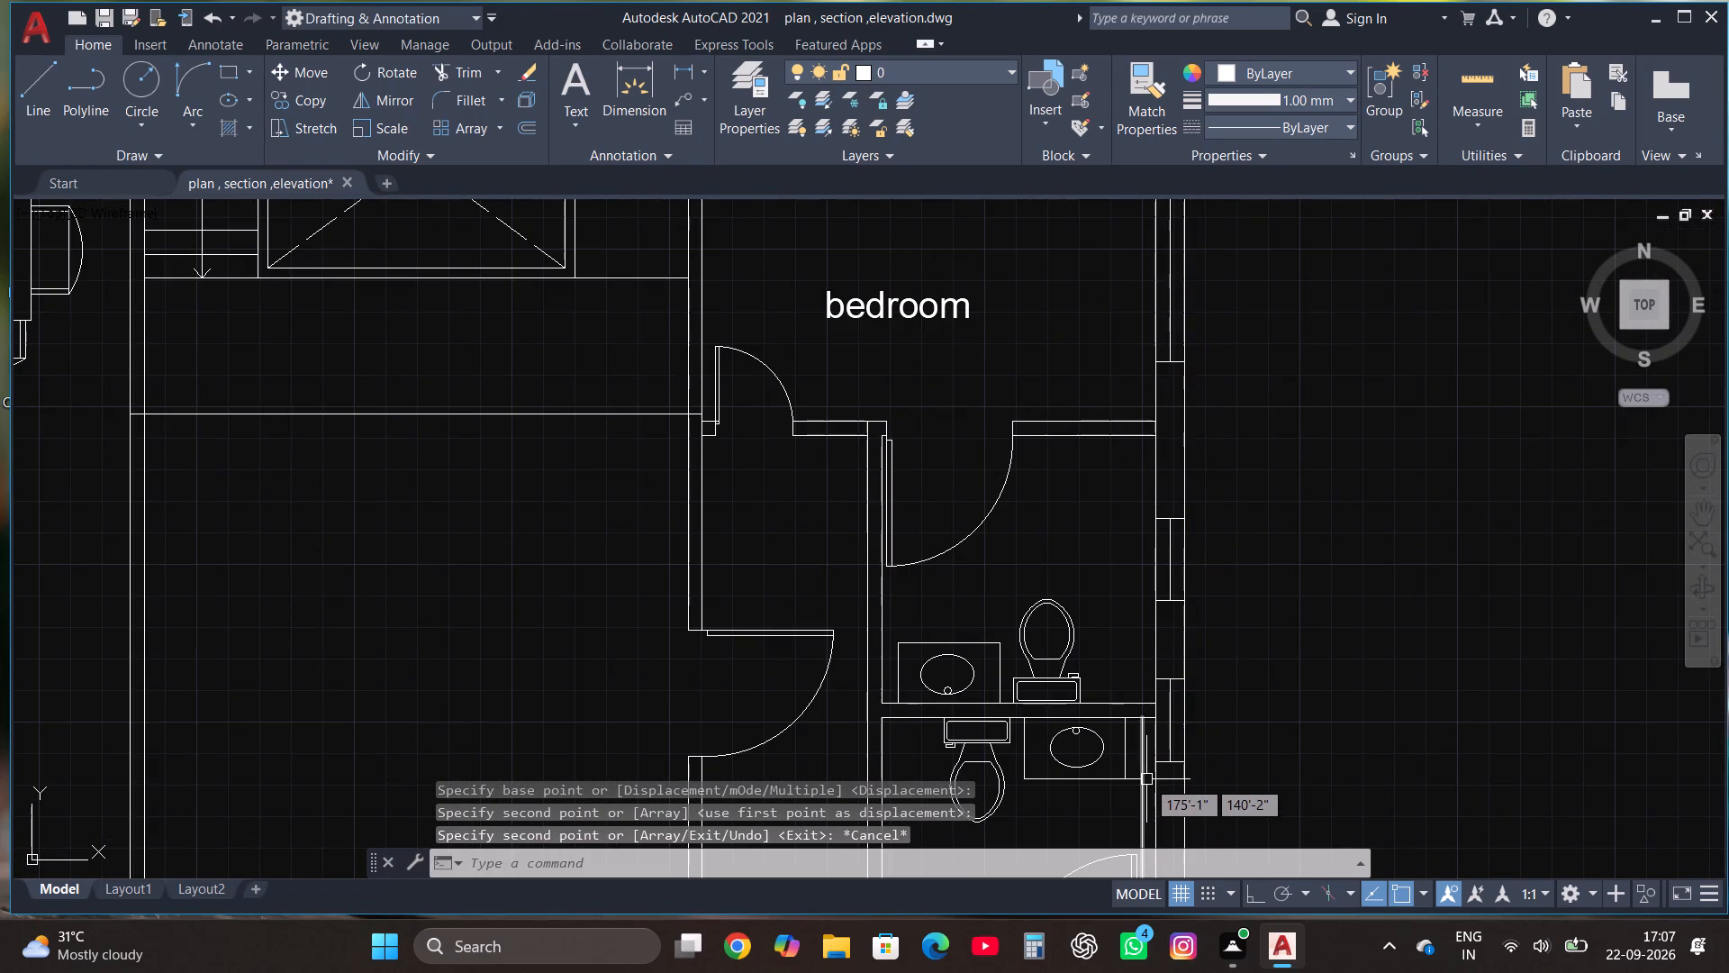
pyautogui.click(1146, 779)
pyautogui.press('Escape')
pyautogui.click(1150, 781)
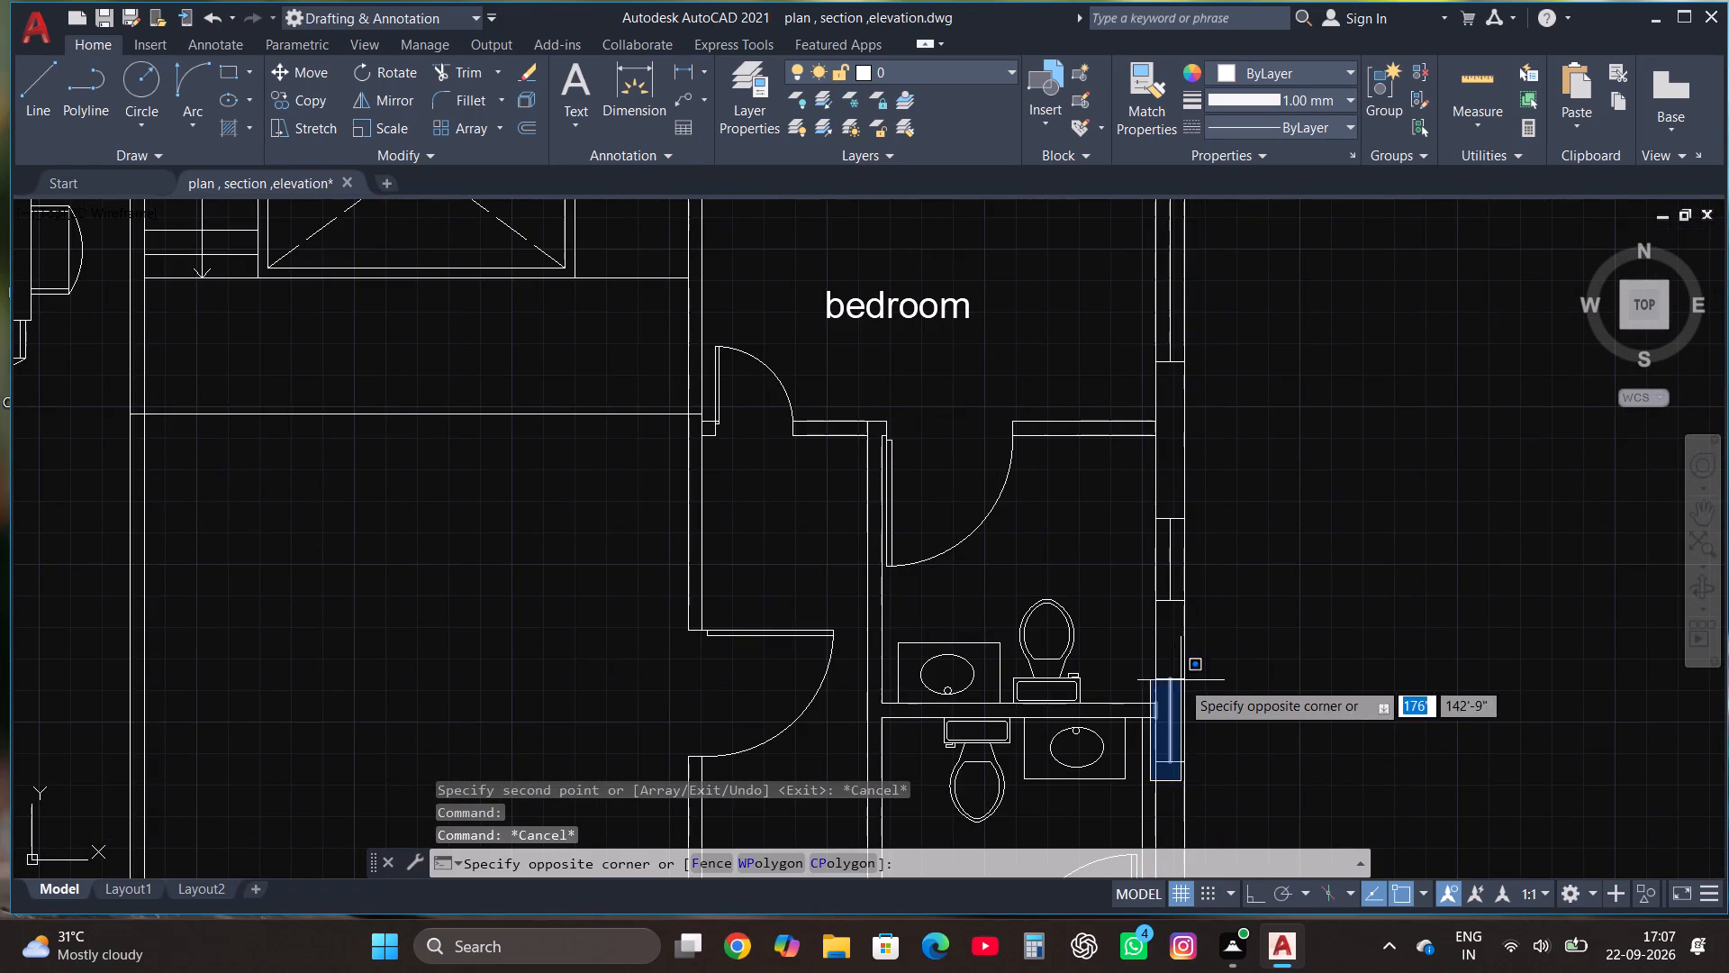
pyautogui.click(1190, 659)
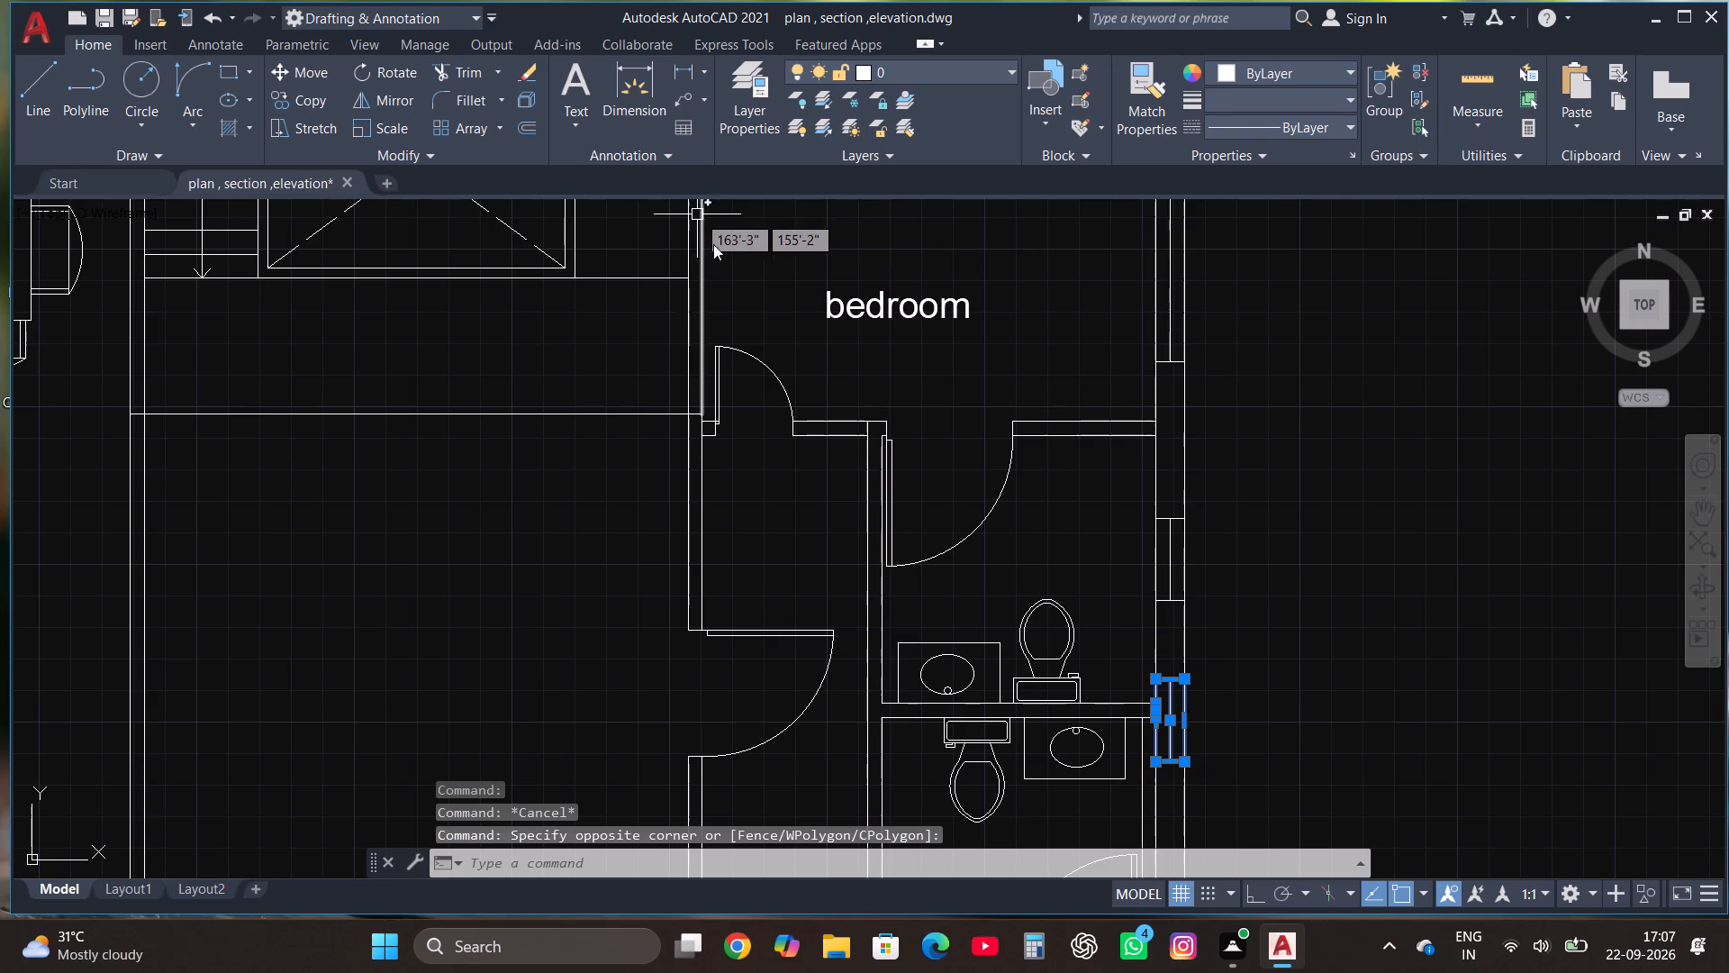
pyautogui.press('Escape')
# Move the small east-wall window straddling the partition between the two toilets south along the wall, into the southern toilet.
pyautogui.scroll(2, 1189, 774)
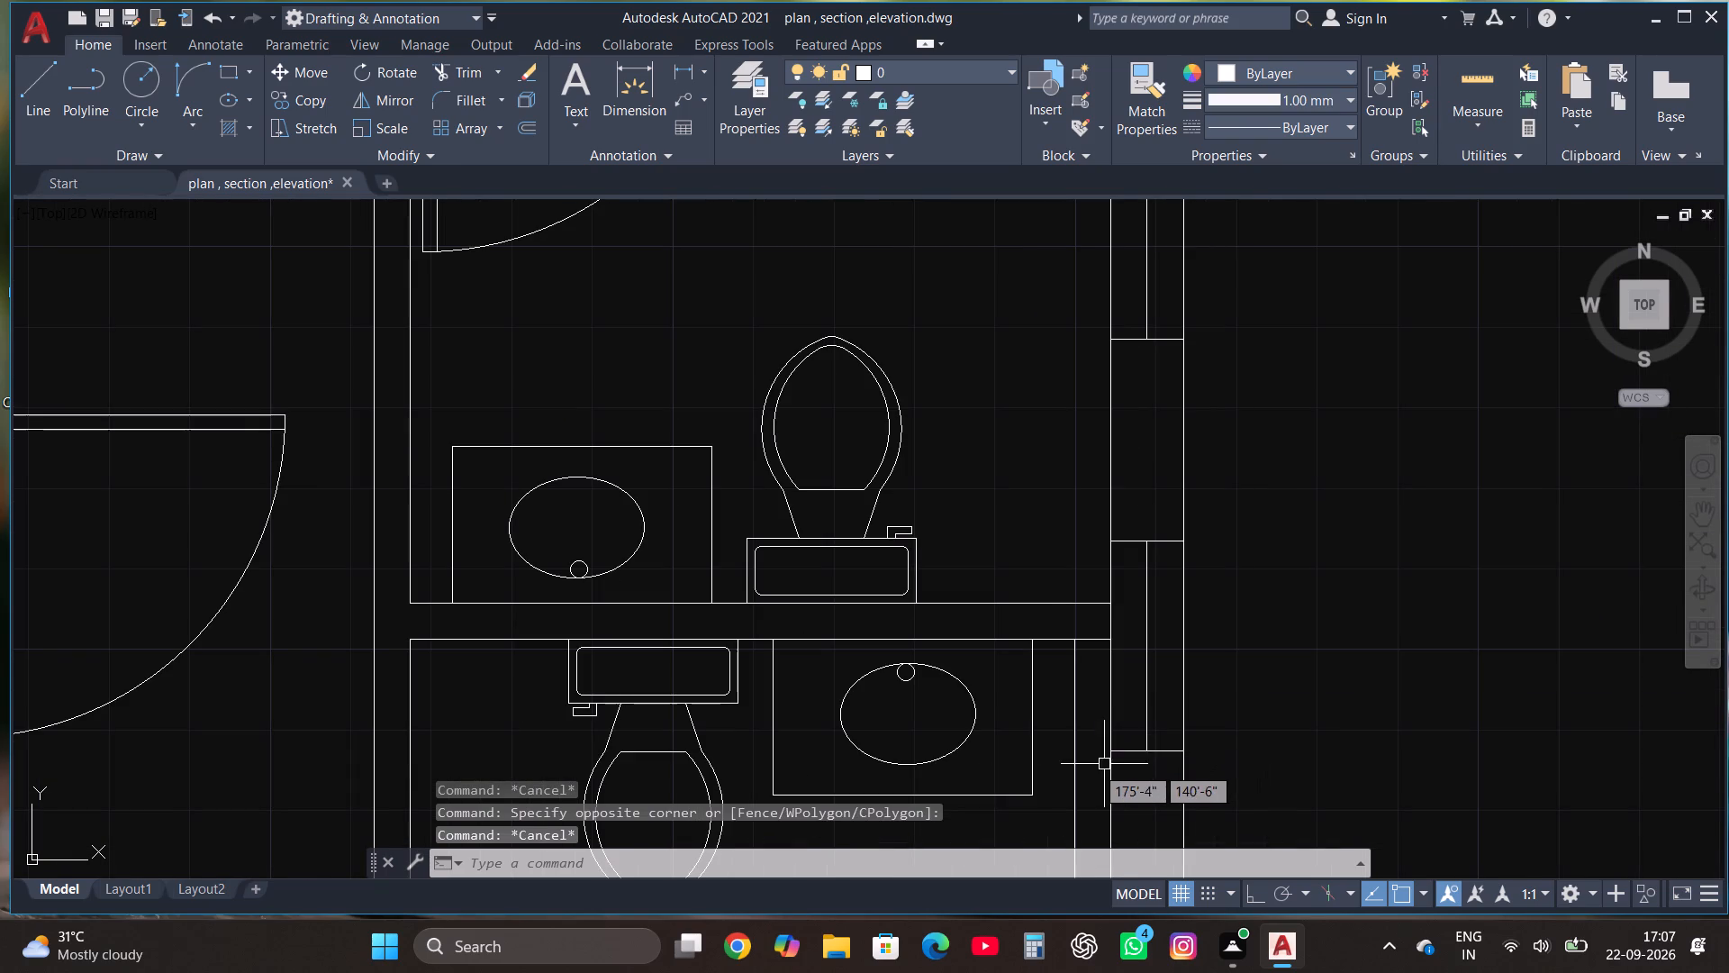
pyautogui.click(1097, 768)
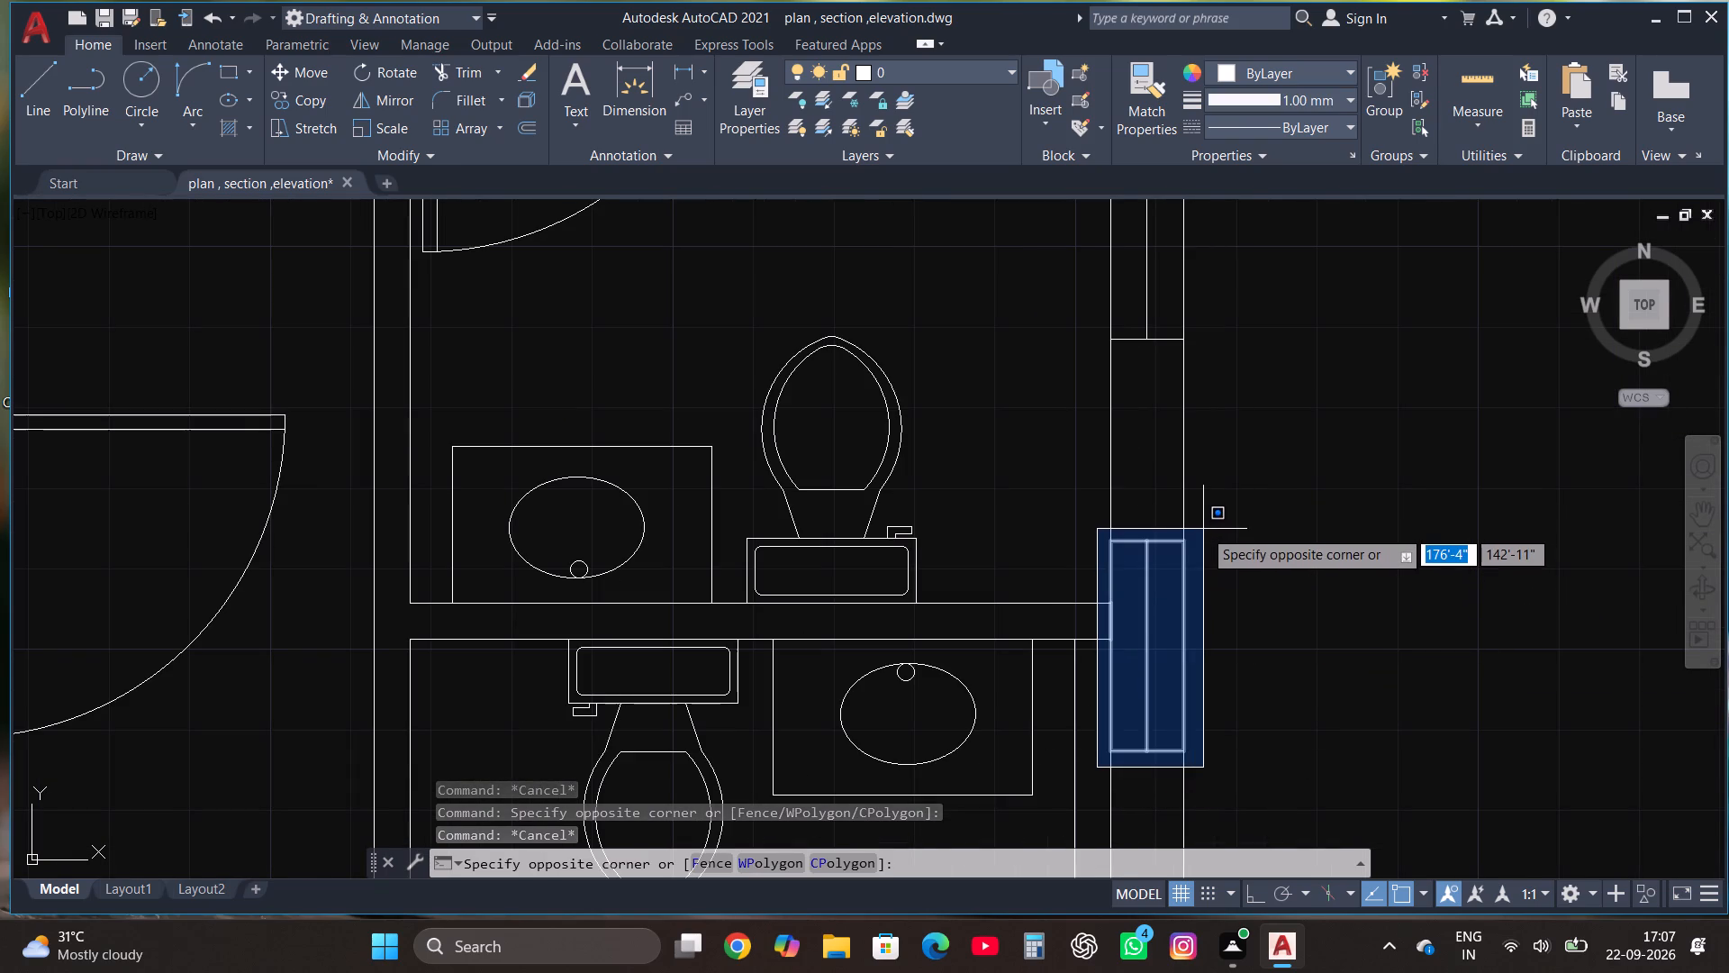
pyautogui.click(1203, 529)
pyautogui.click(292, 78)
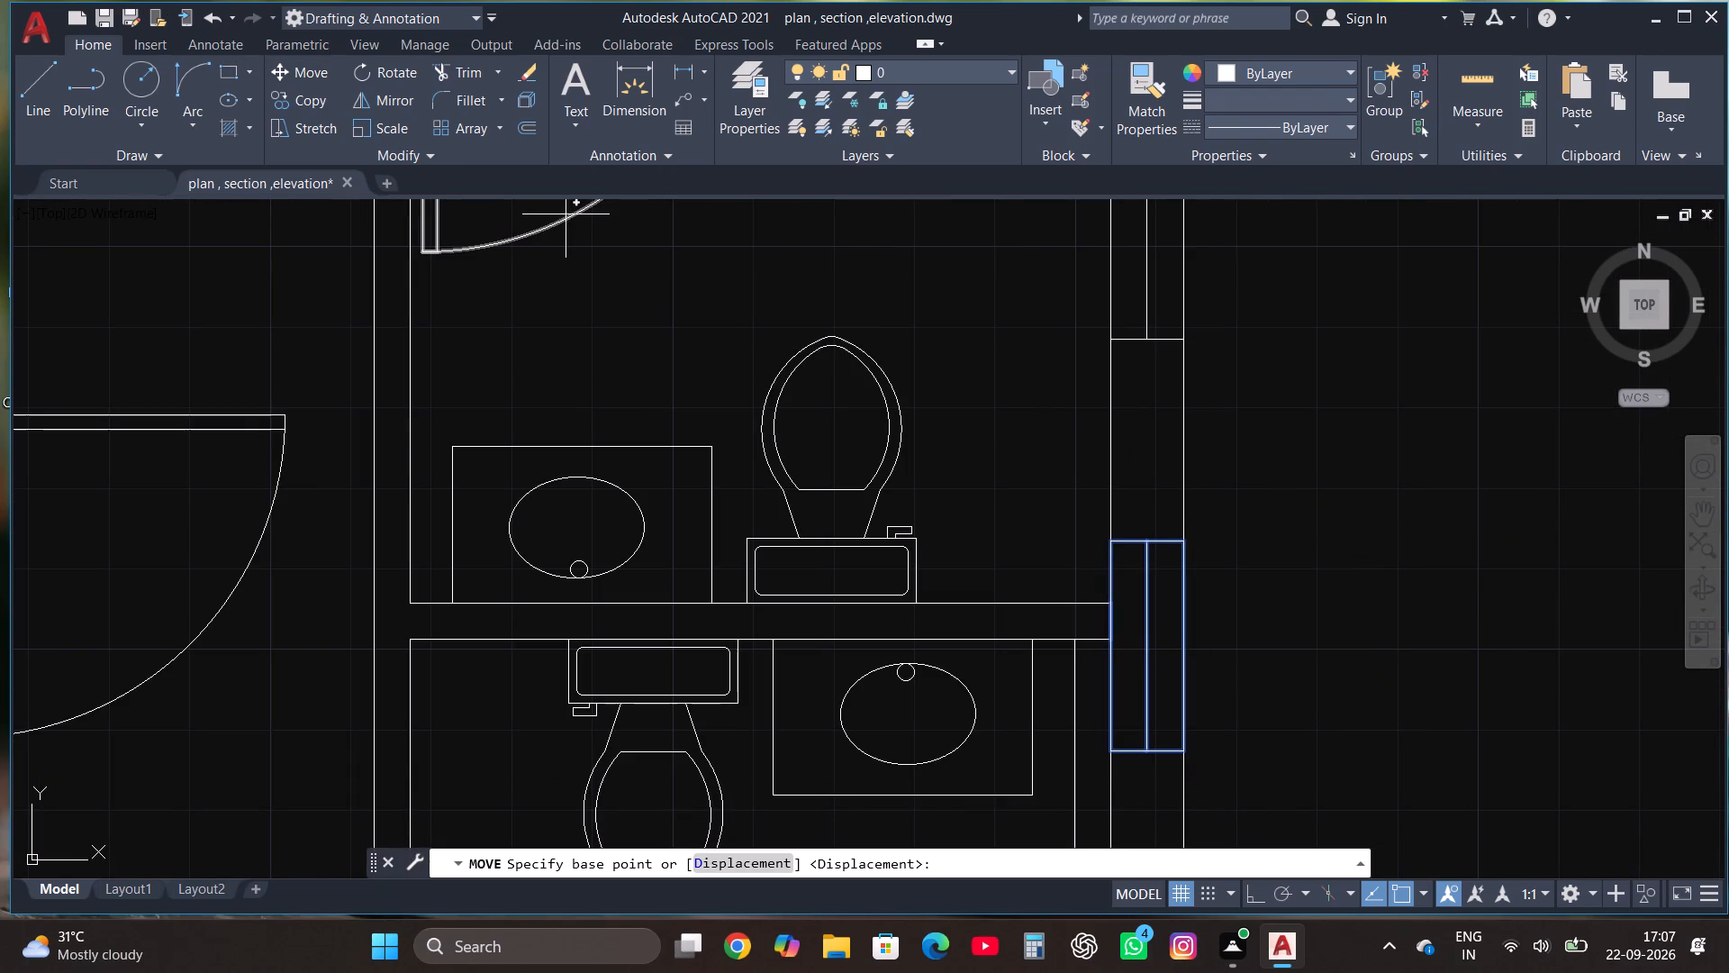
pyautogui.click(1186, 544)
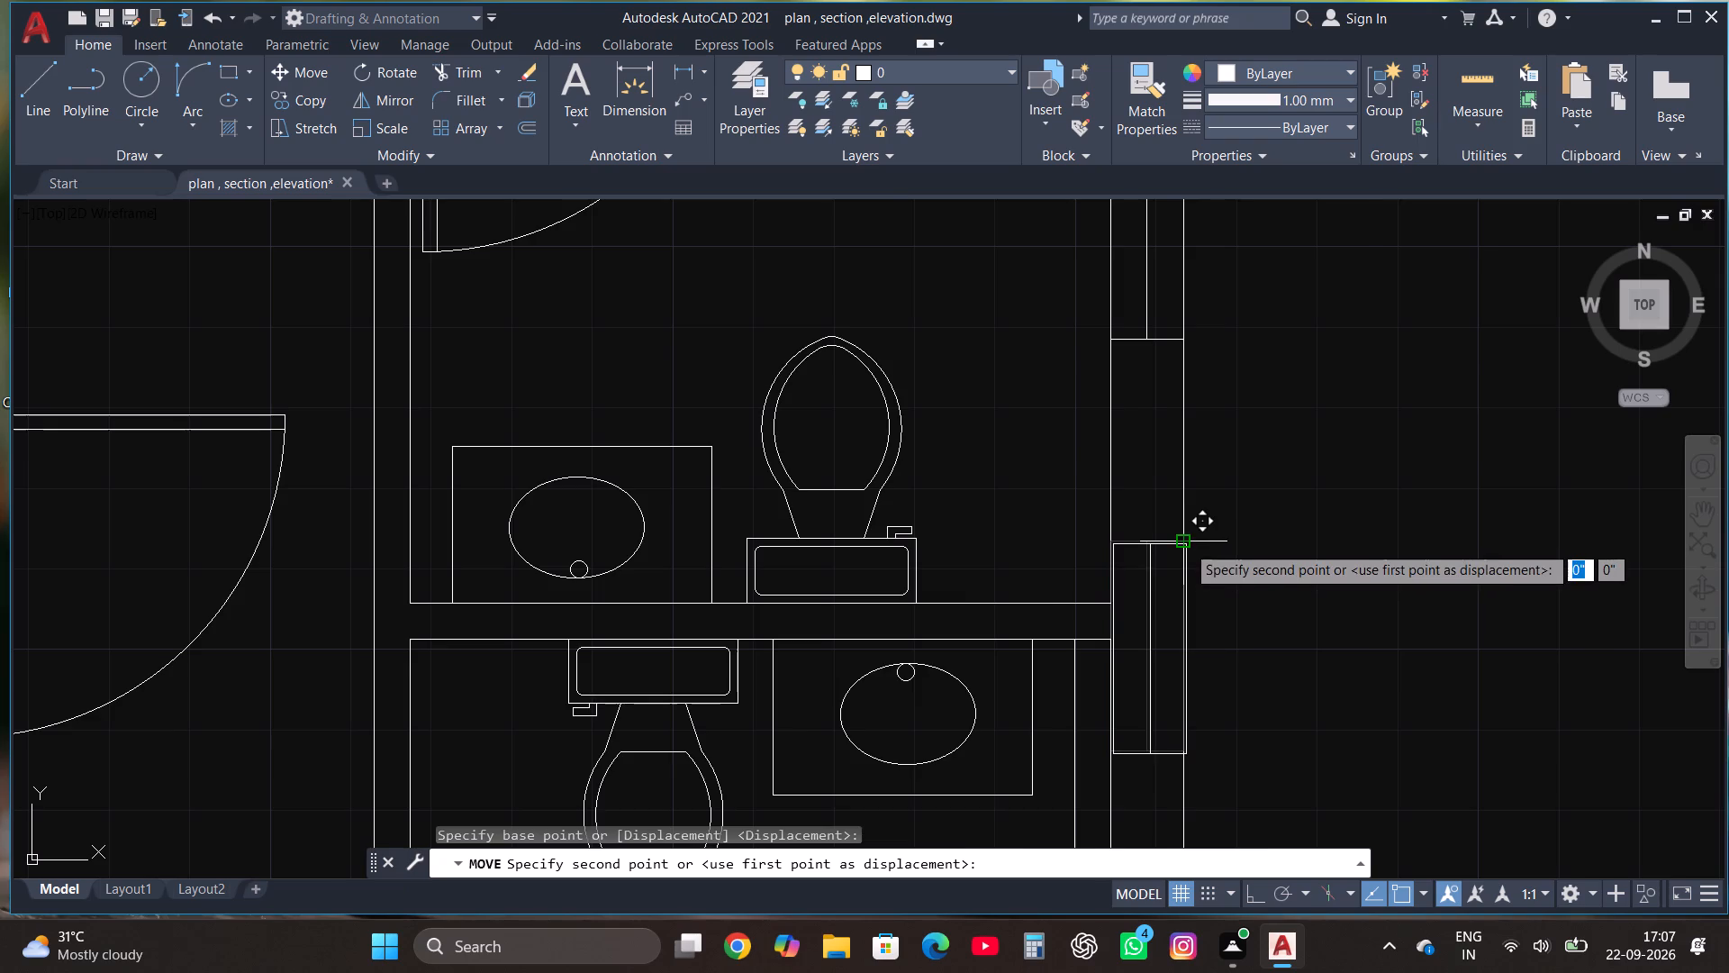
pyautogui.scroll(-1, 1184, 546)
pyautogui.click(1185, 667)
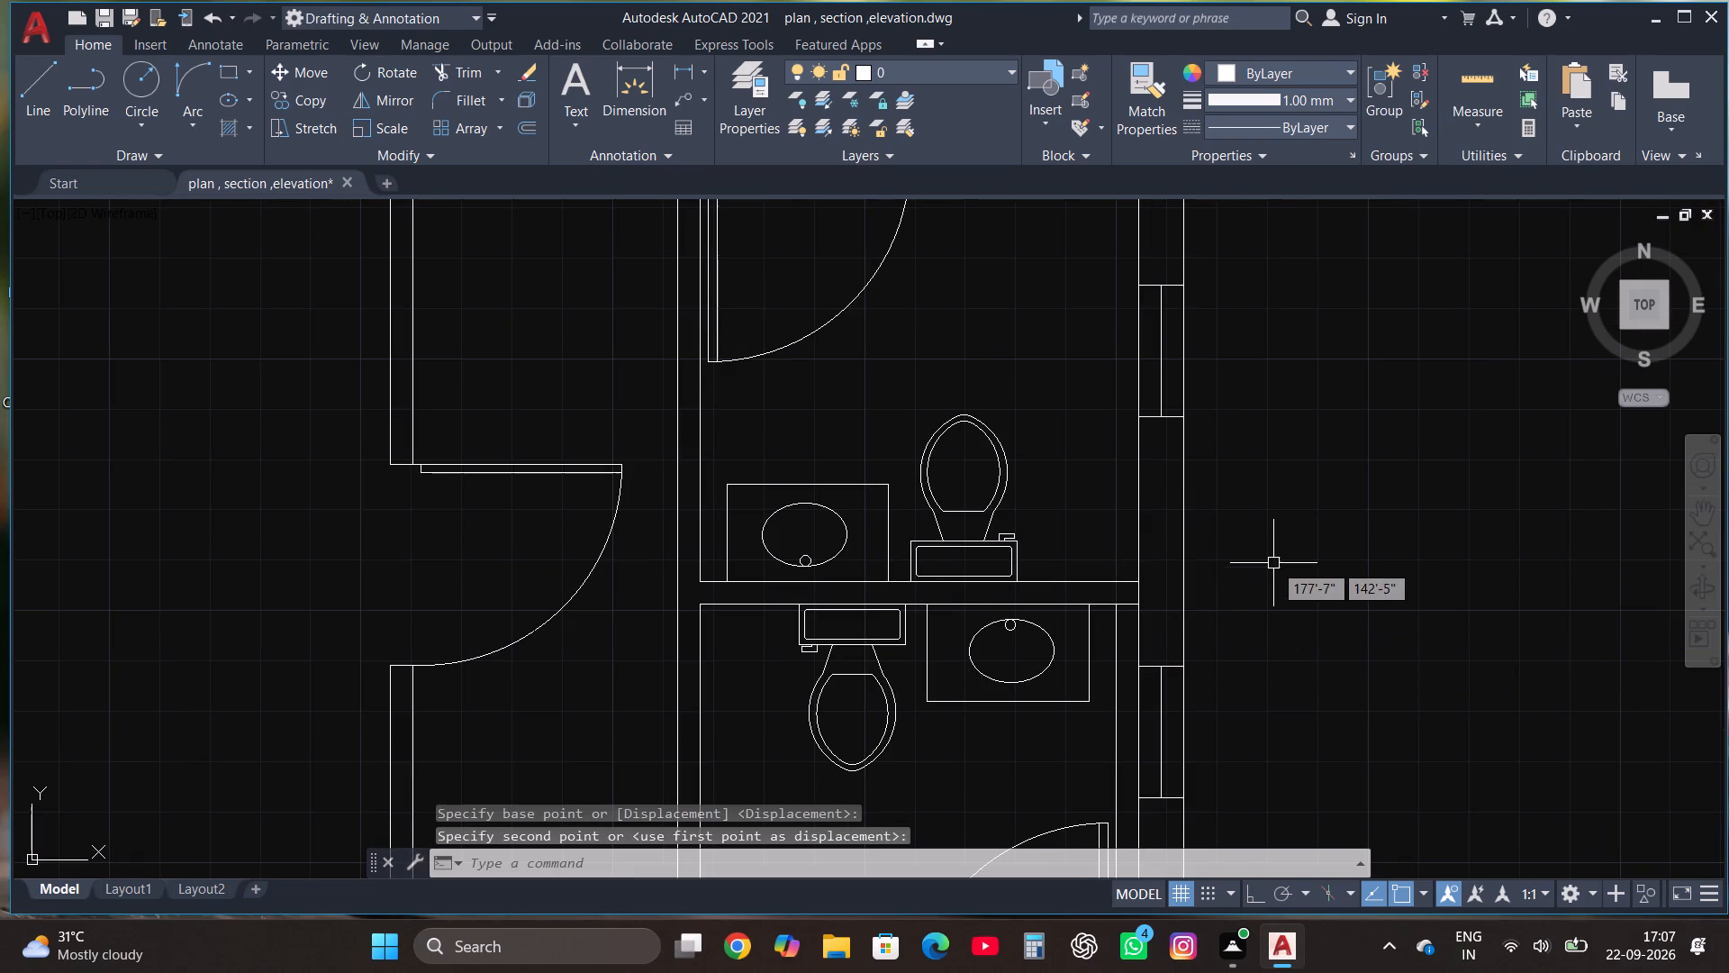
pyautogui.press('Escape')
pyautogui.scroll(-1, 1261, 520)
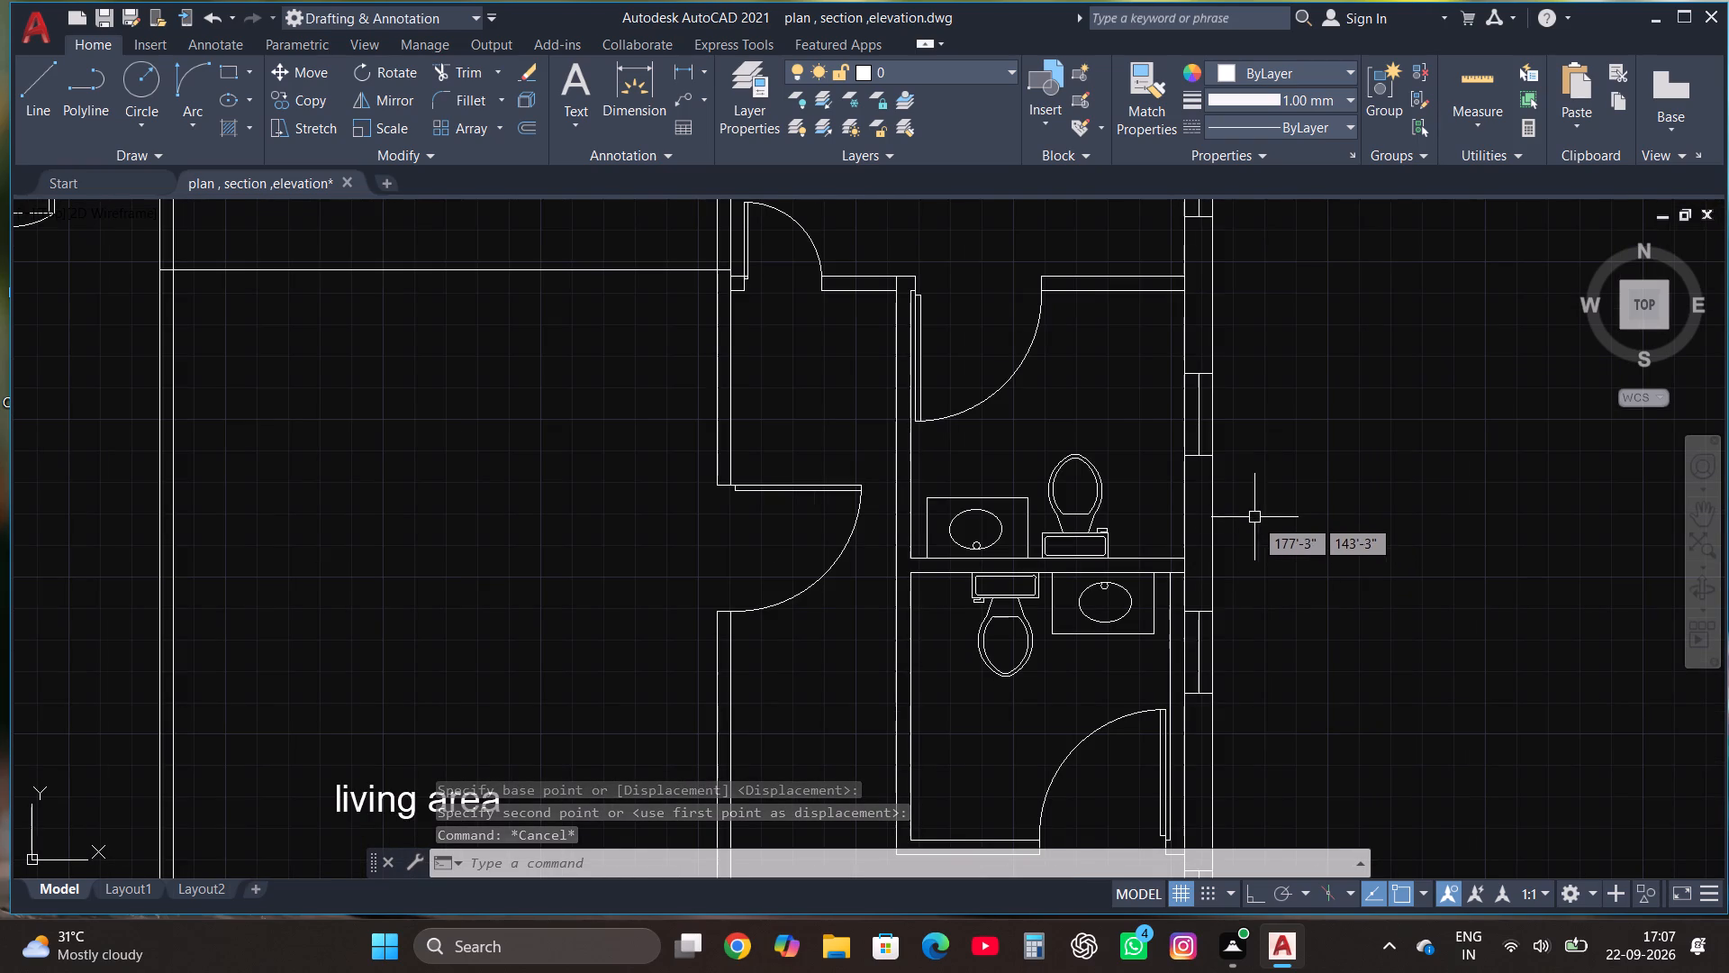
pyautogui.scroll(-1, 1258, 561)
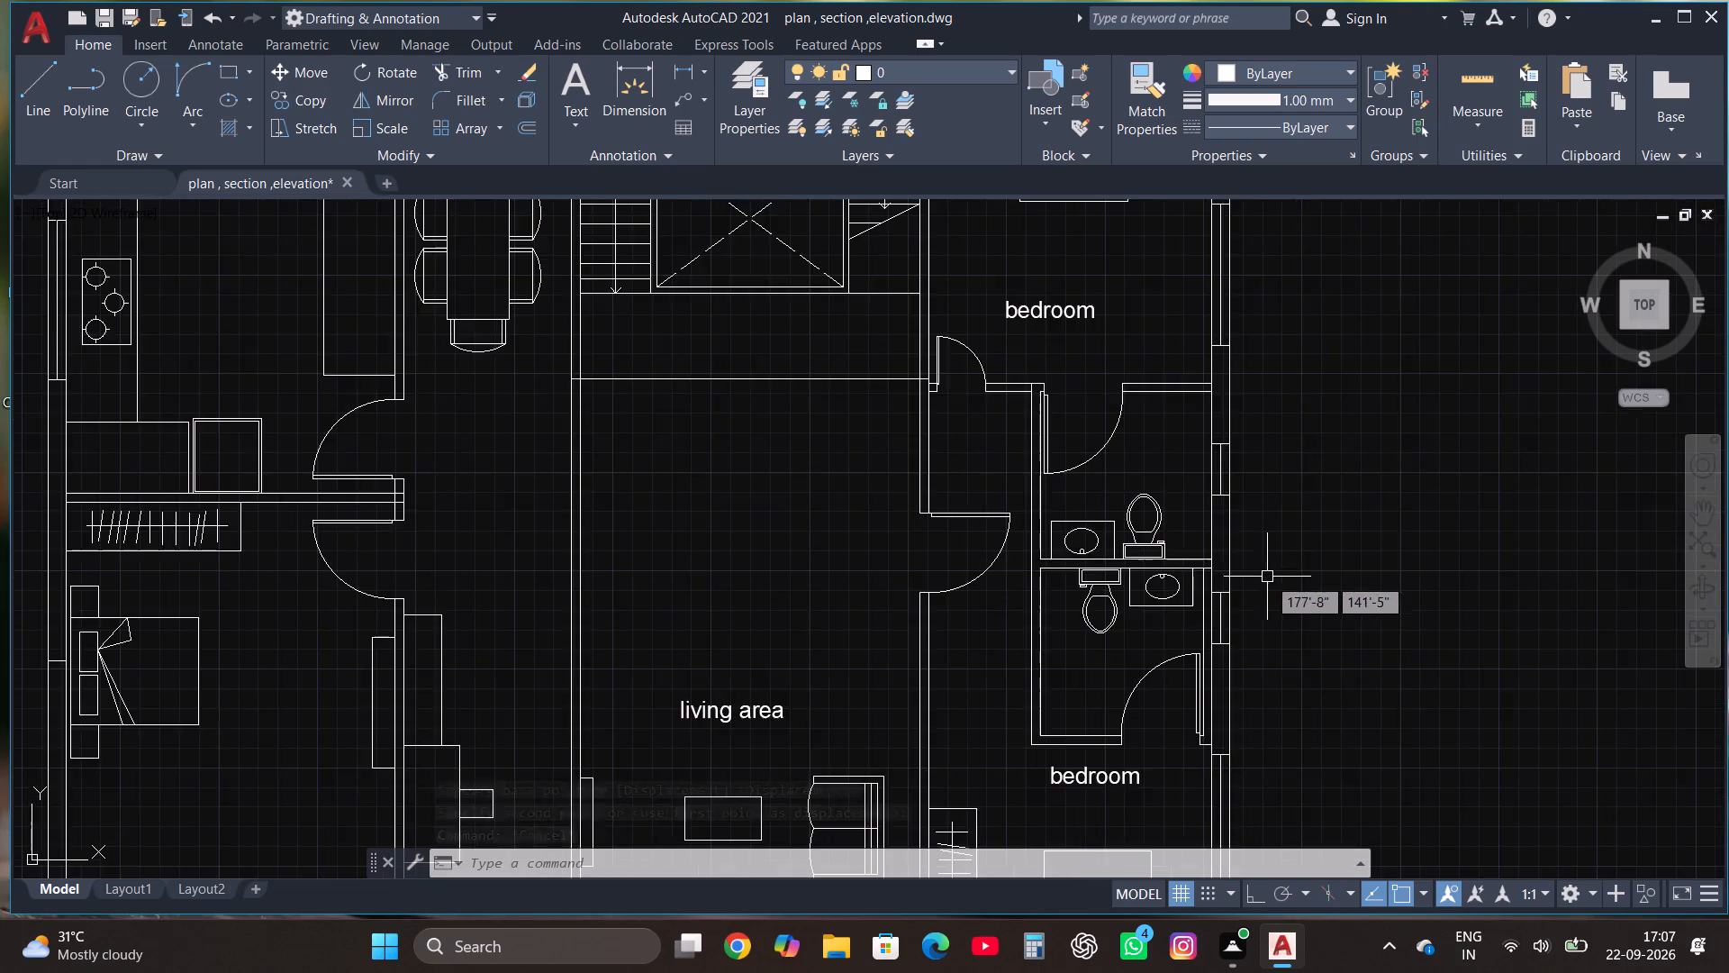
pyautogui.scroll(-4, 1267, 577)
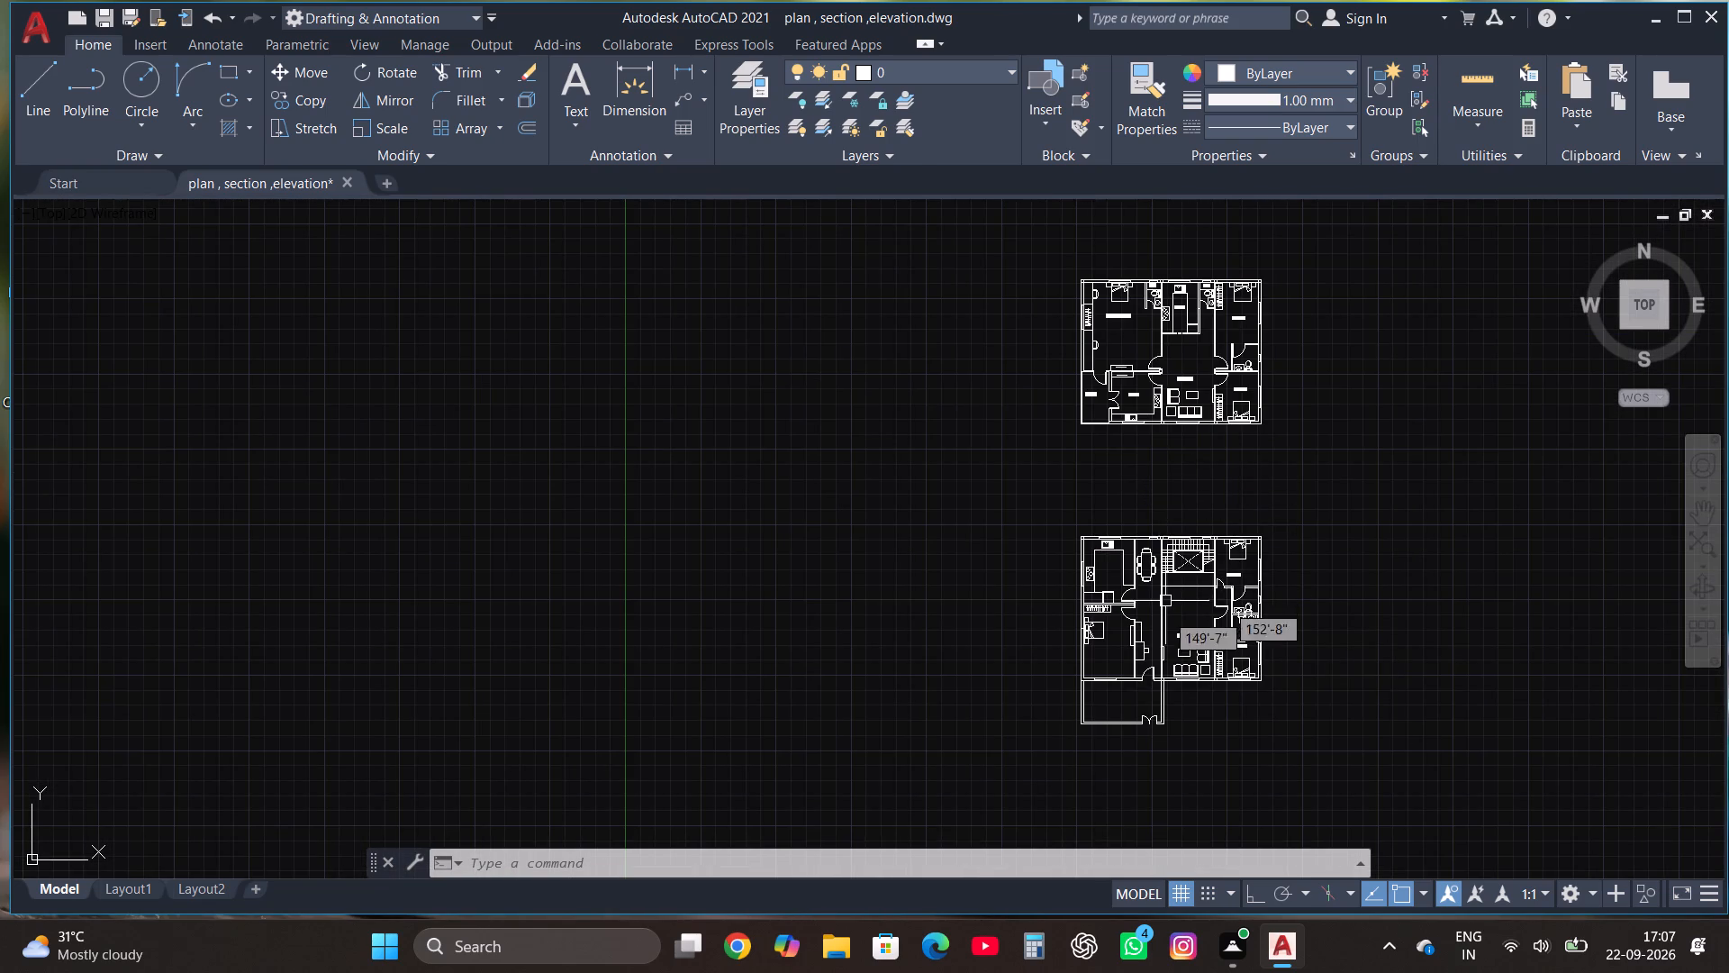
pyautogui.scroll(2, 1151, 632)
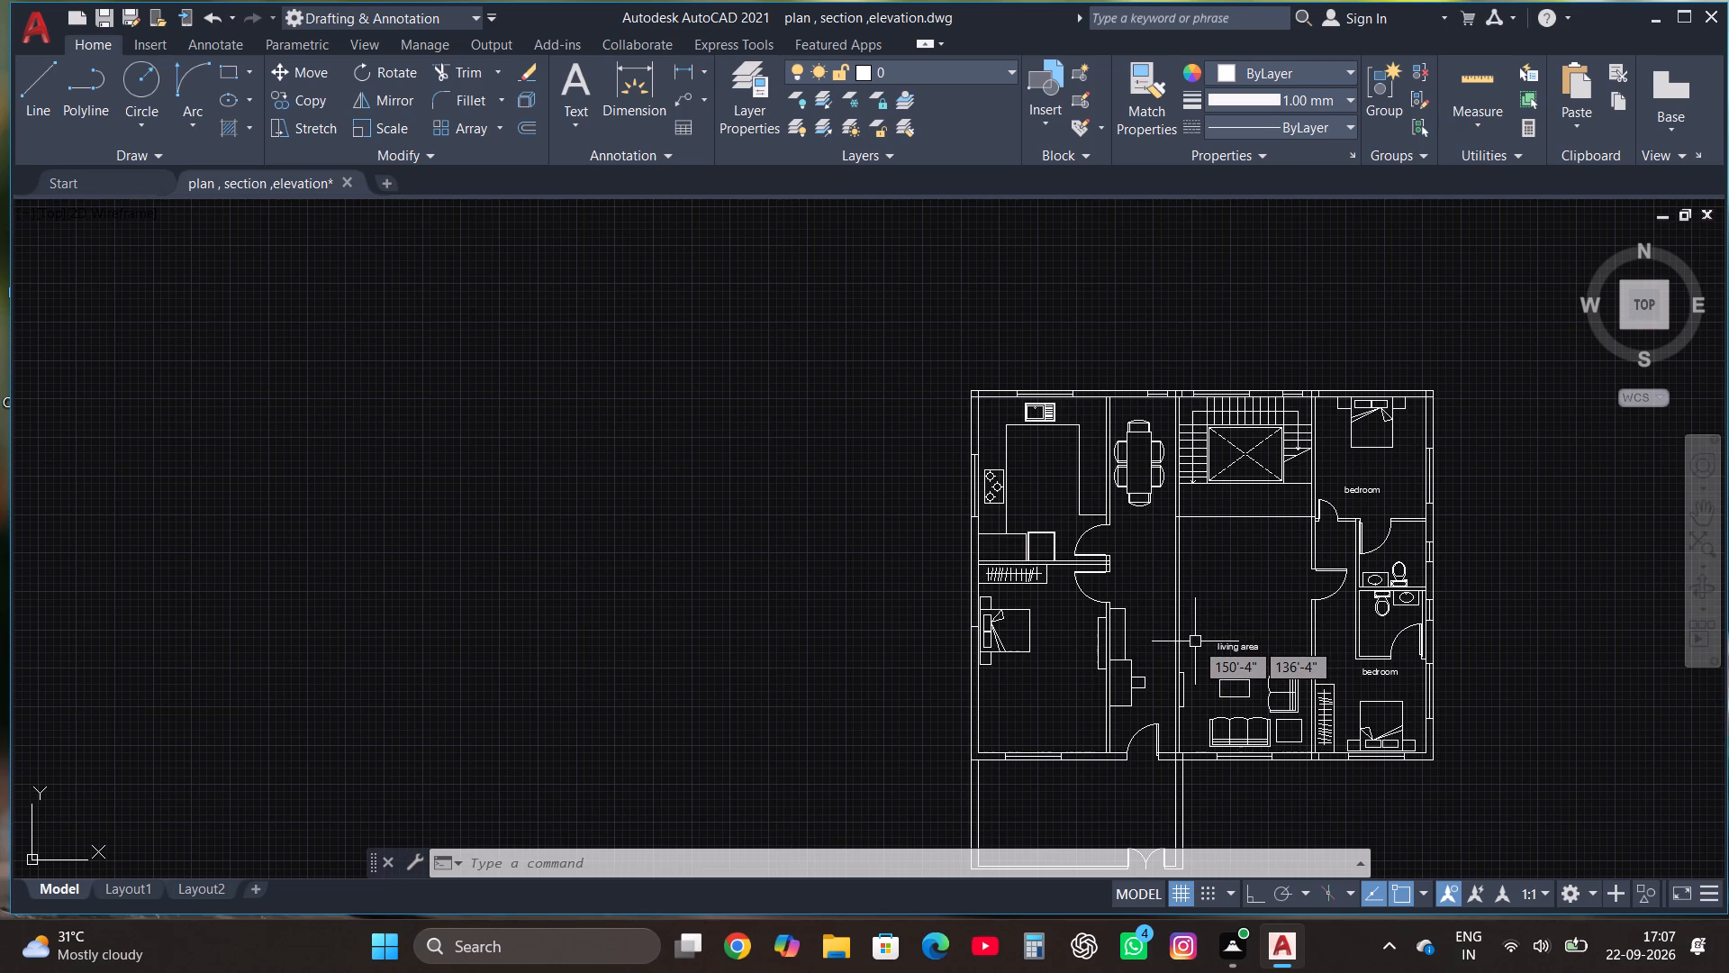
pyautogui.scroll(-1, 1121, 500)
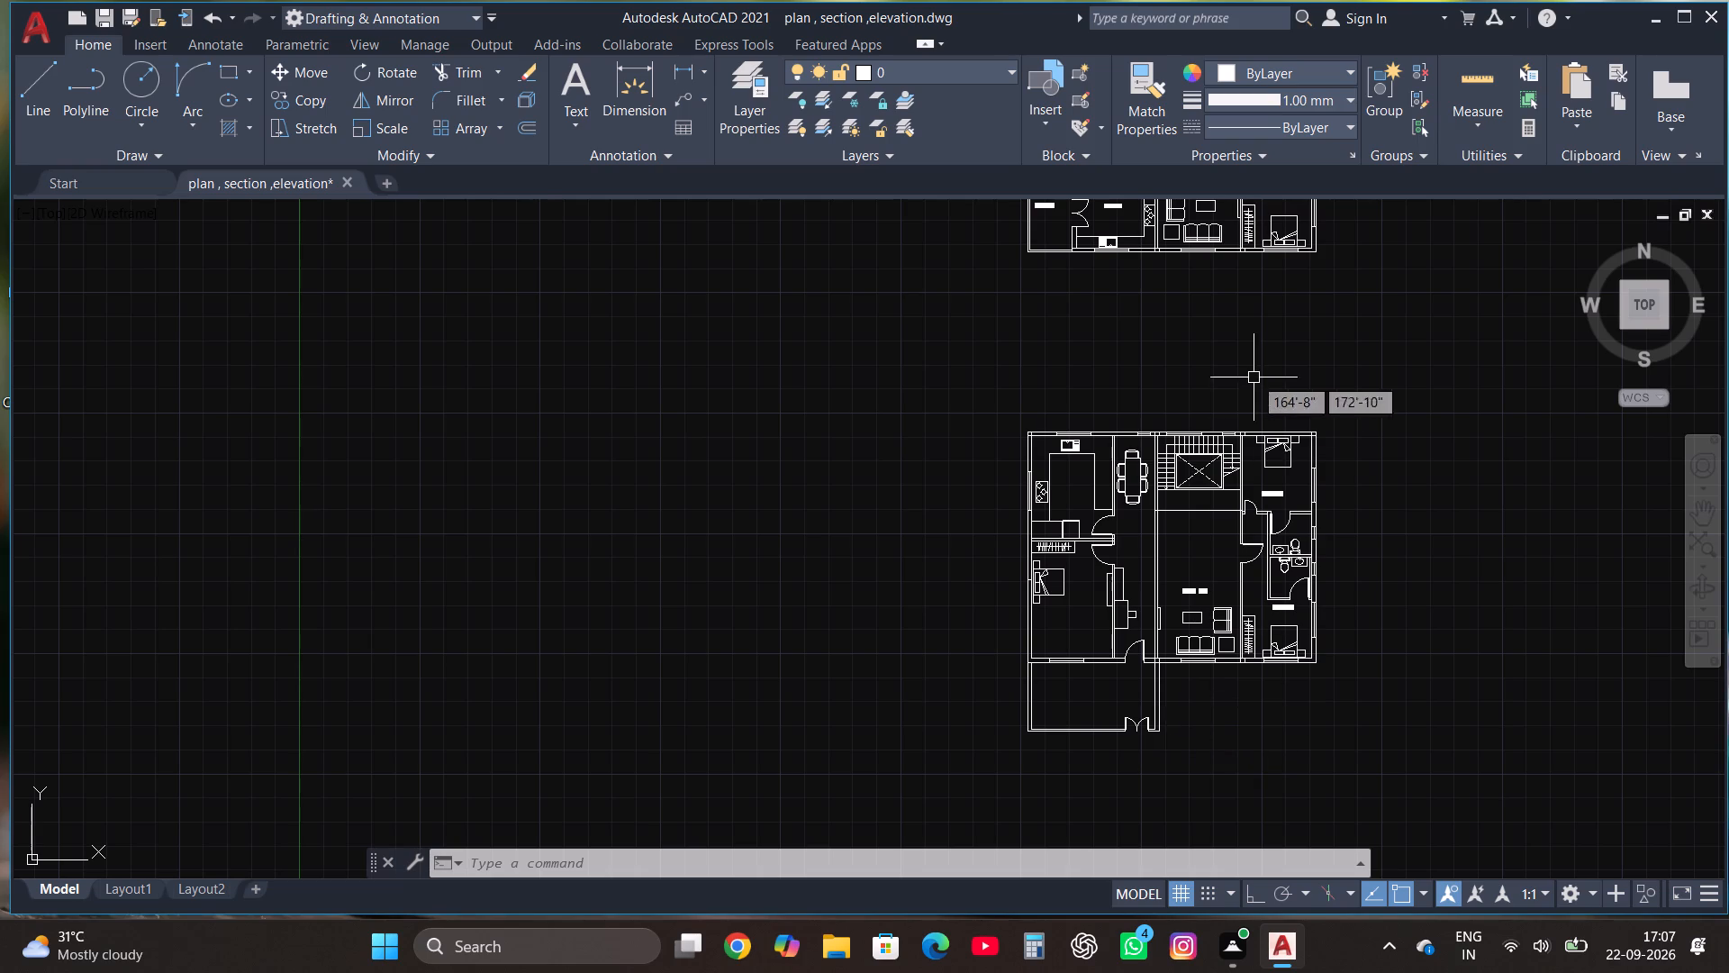
# Copy the "kitchen" label from the original plan's north kitchen into the middle of the reworked plan's northwest kitchen.
pyautogui.scroll(1, 1184, 402)
pyautogui.scroll(-3, 1178, 499)
pyautogui.scroll(2, 1169, 320)
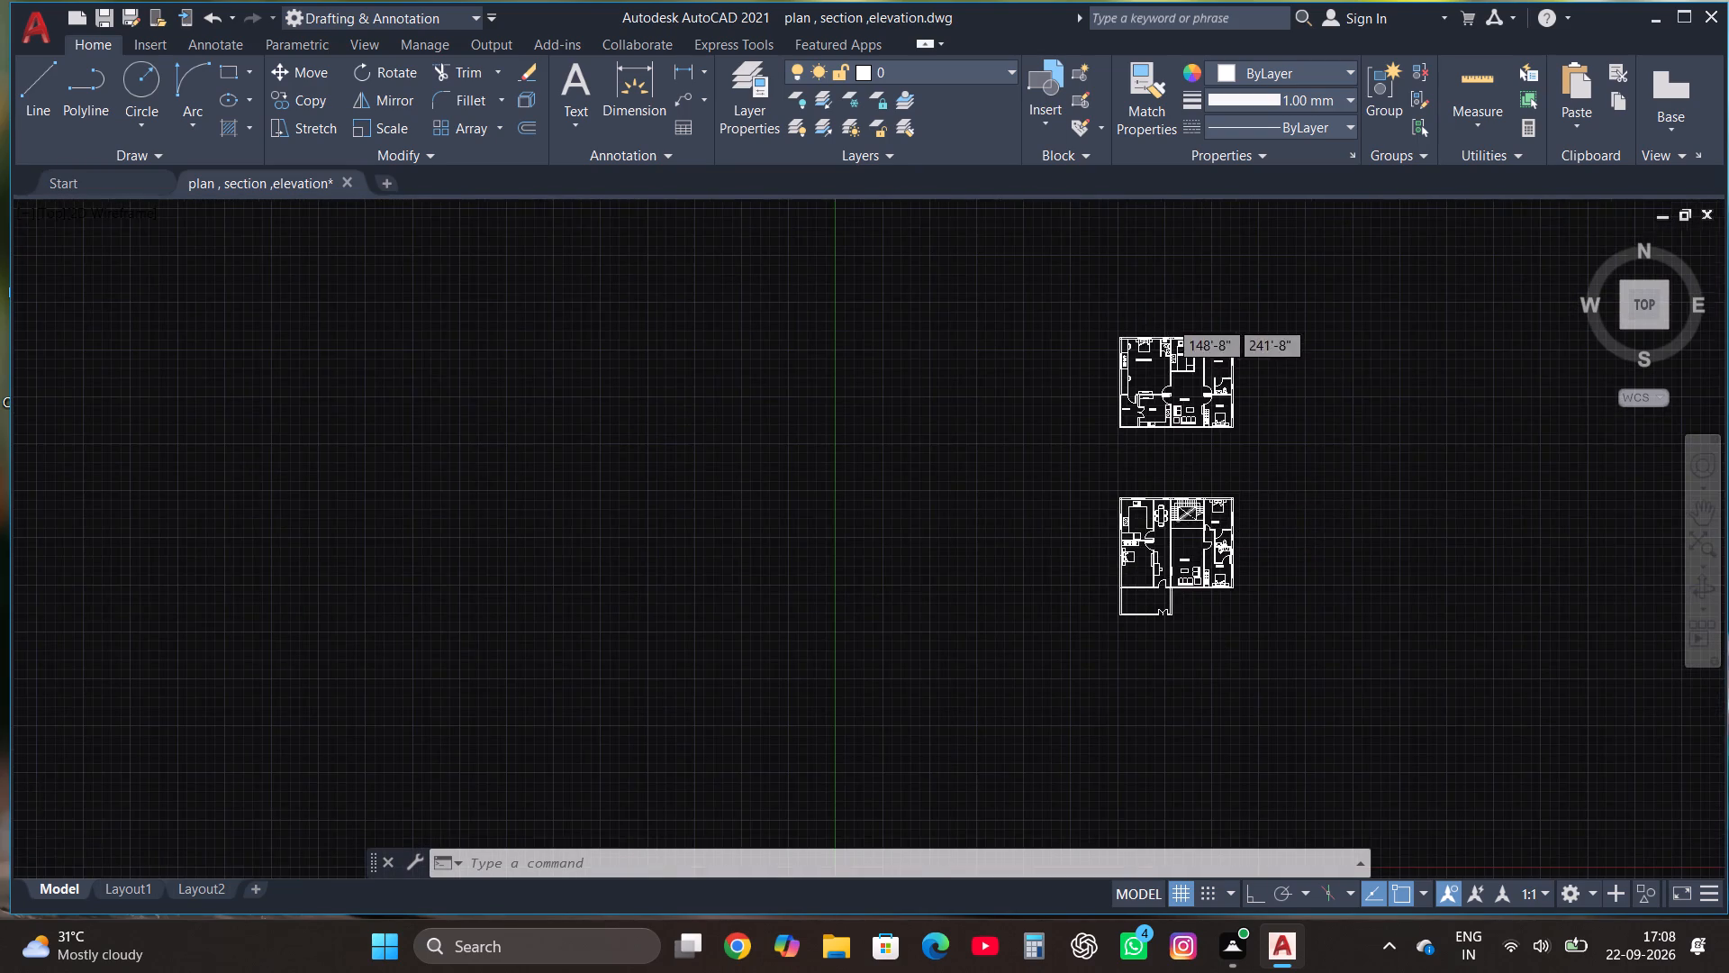
pyautogui.scroll(1, 1169, 320)
pyautogui.click(1221, 460)
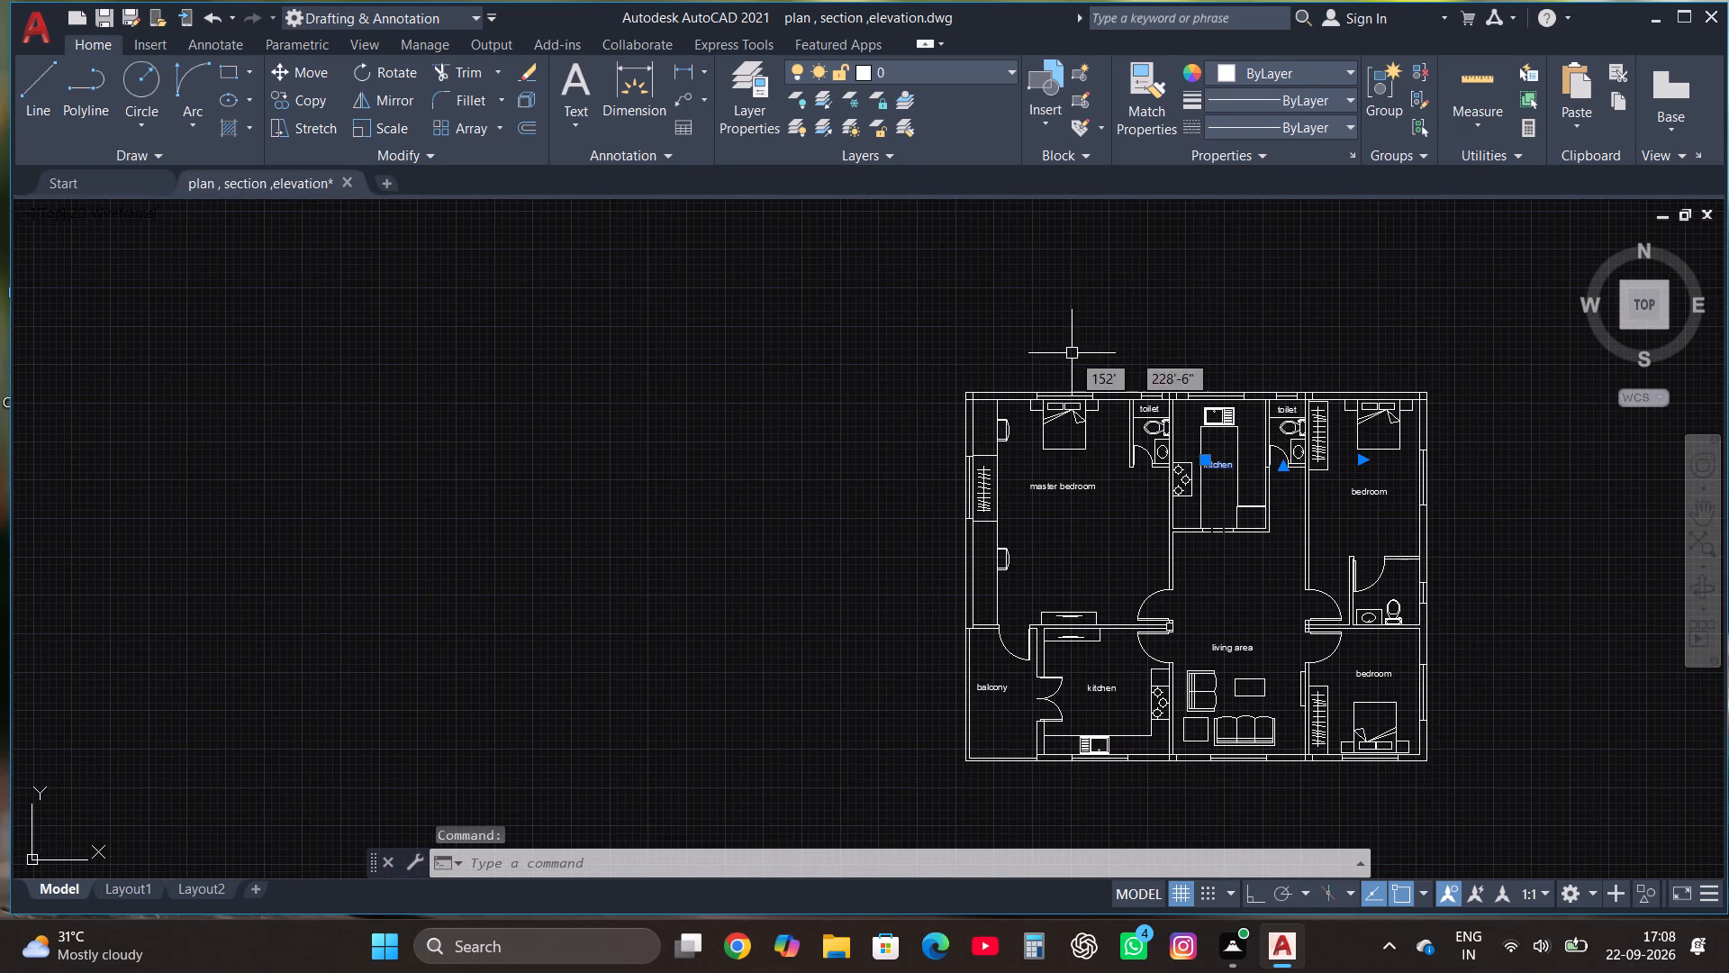
pyautogui.click(308, 95)
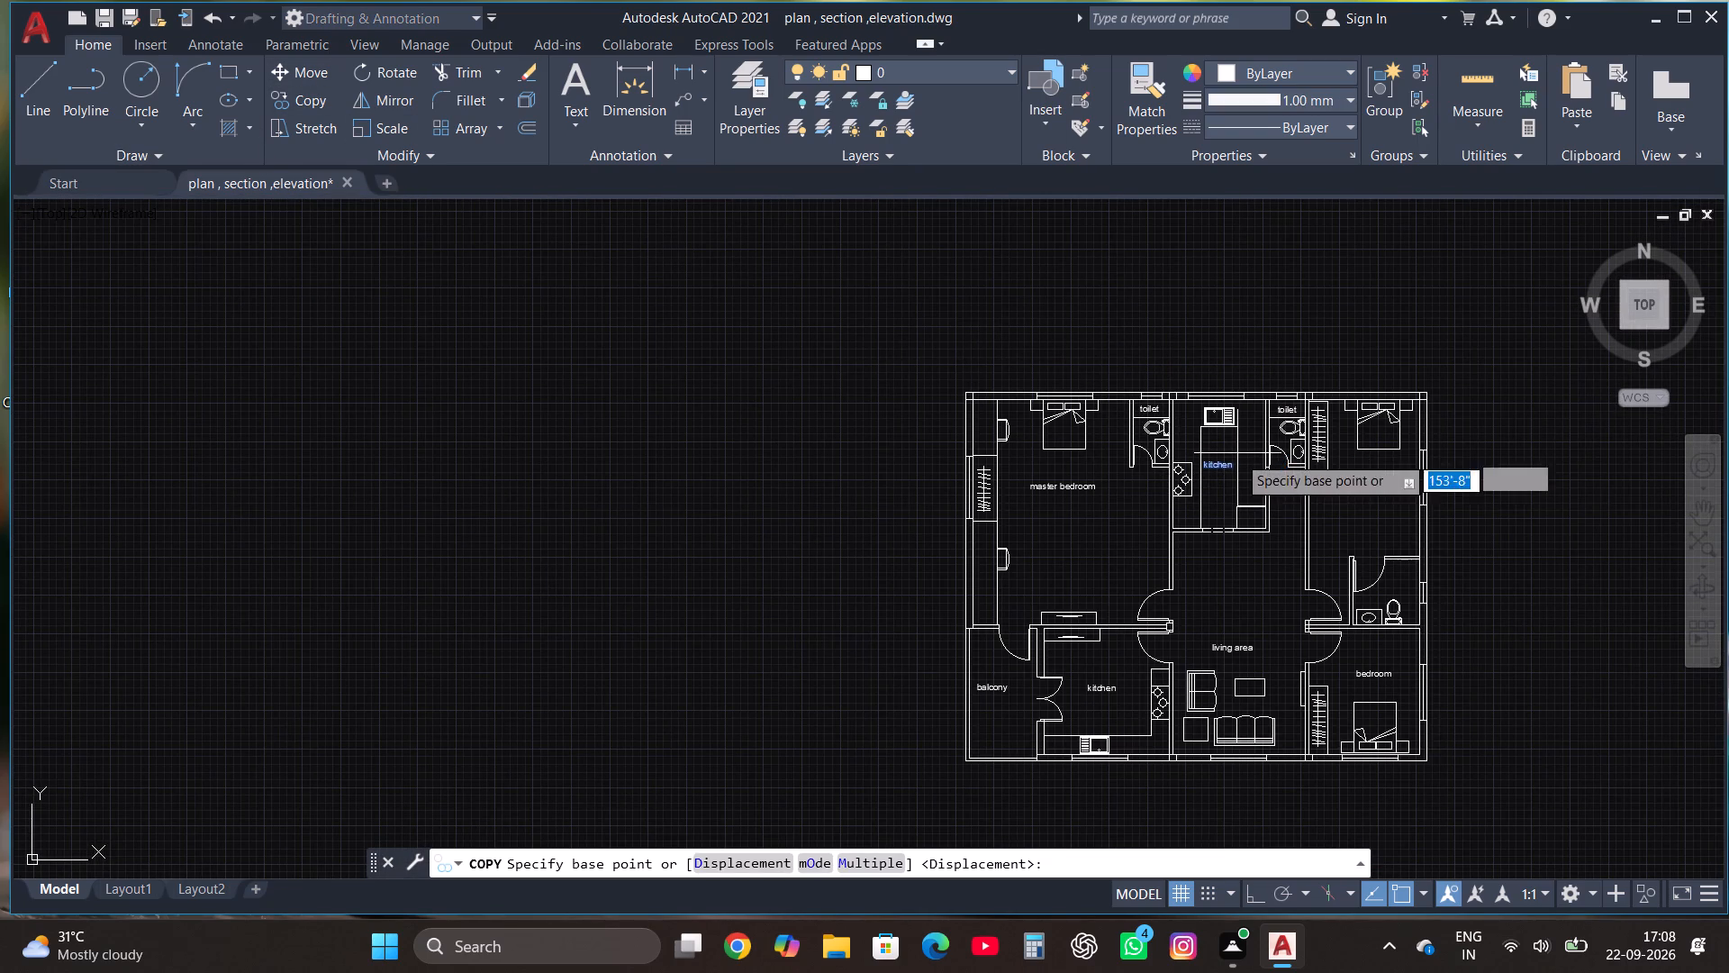
pyautogui.click(1220, 465)
pyautogui.scroll(-3, 1168, 399)
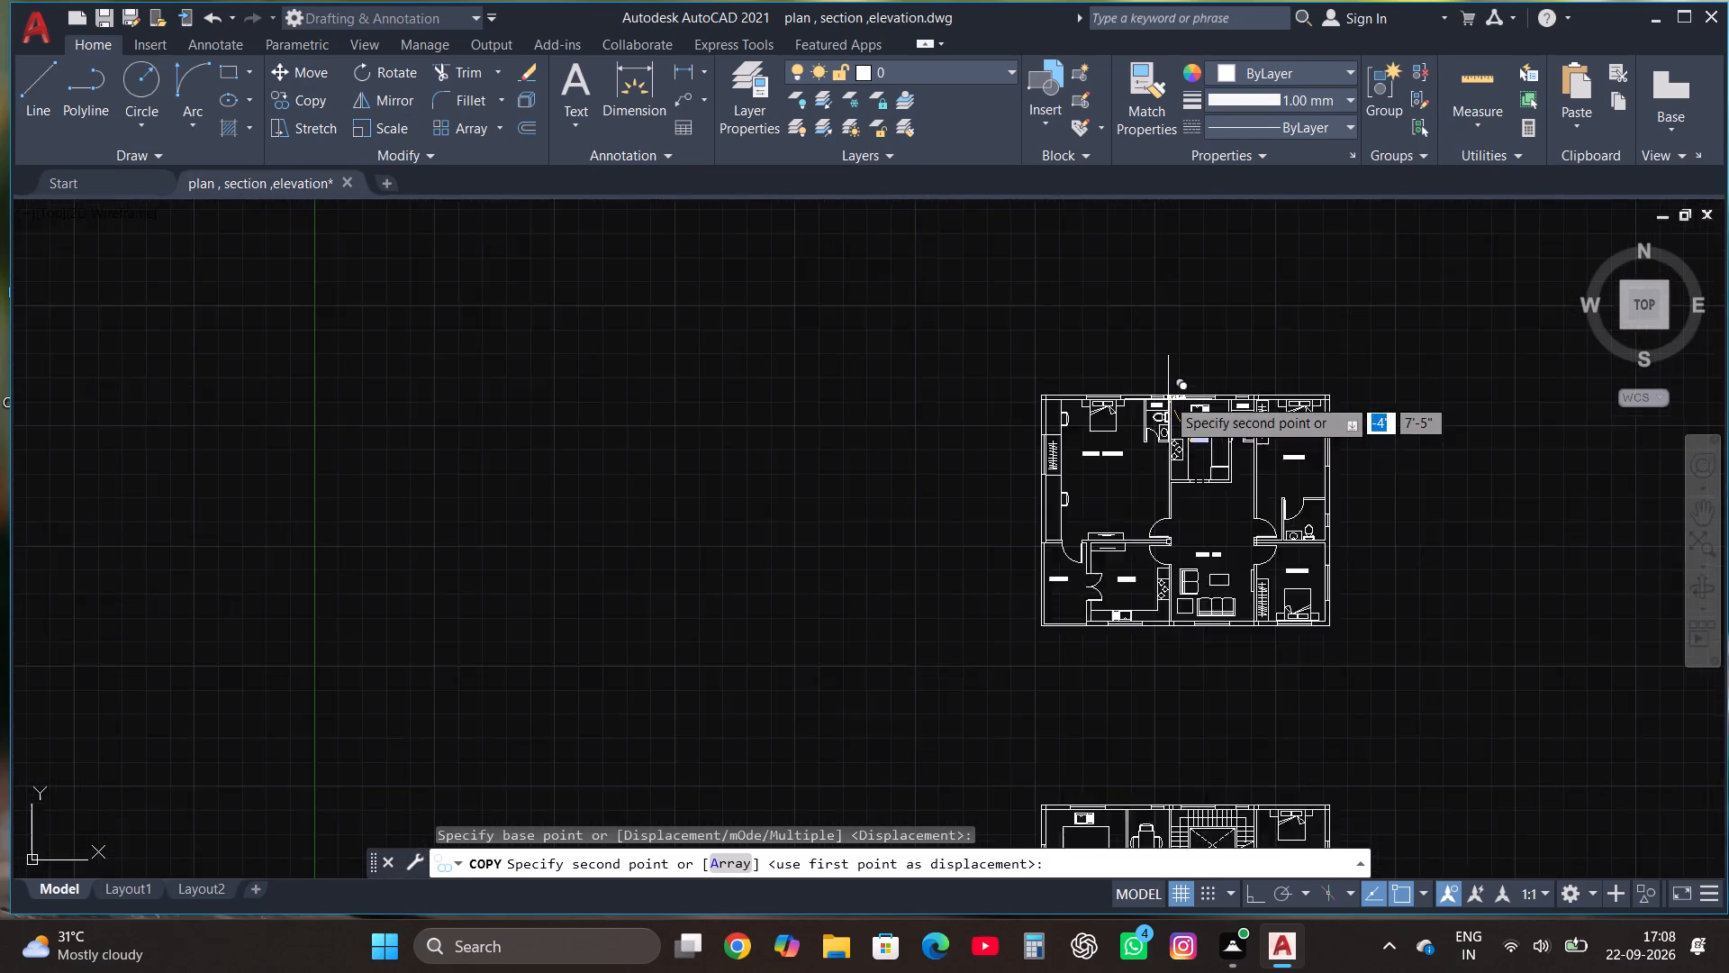
pyautogui.scroll(3, 1157, 568)
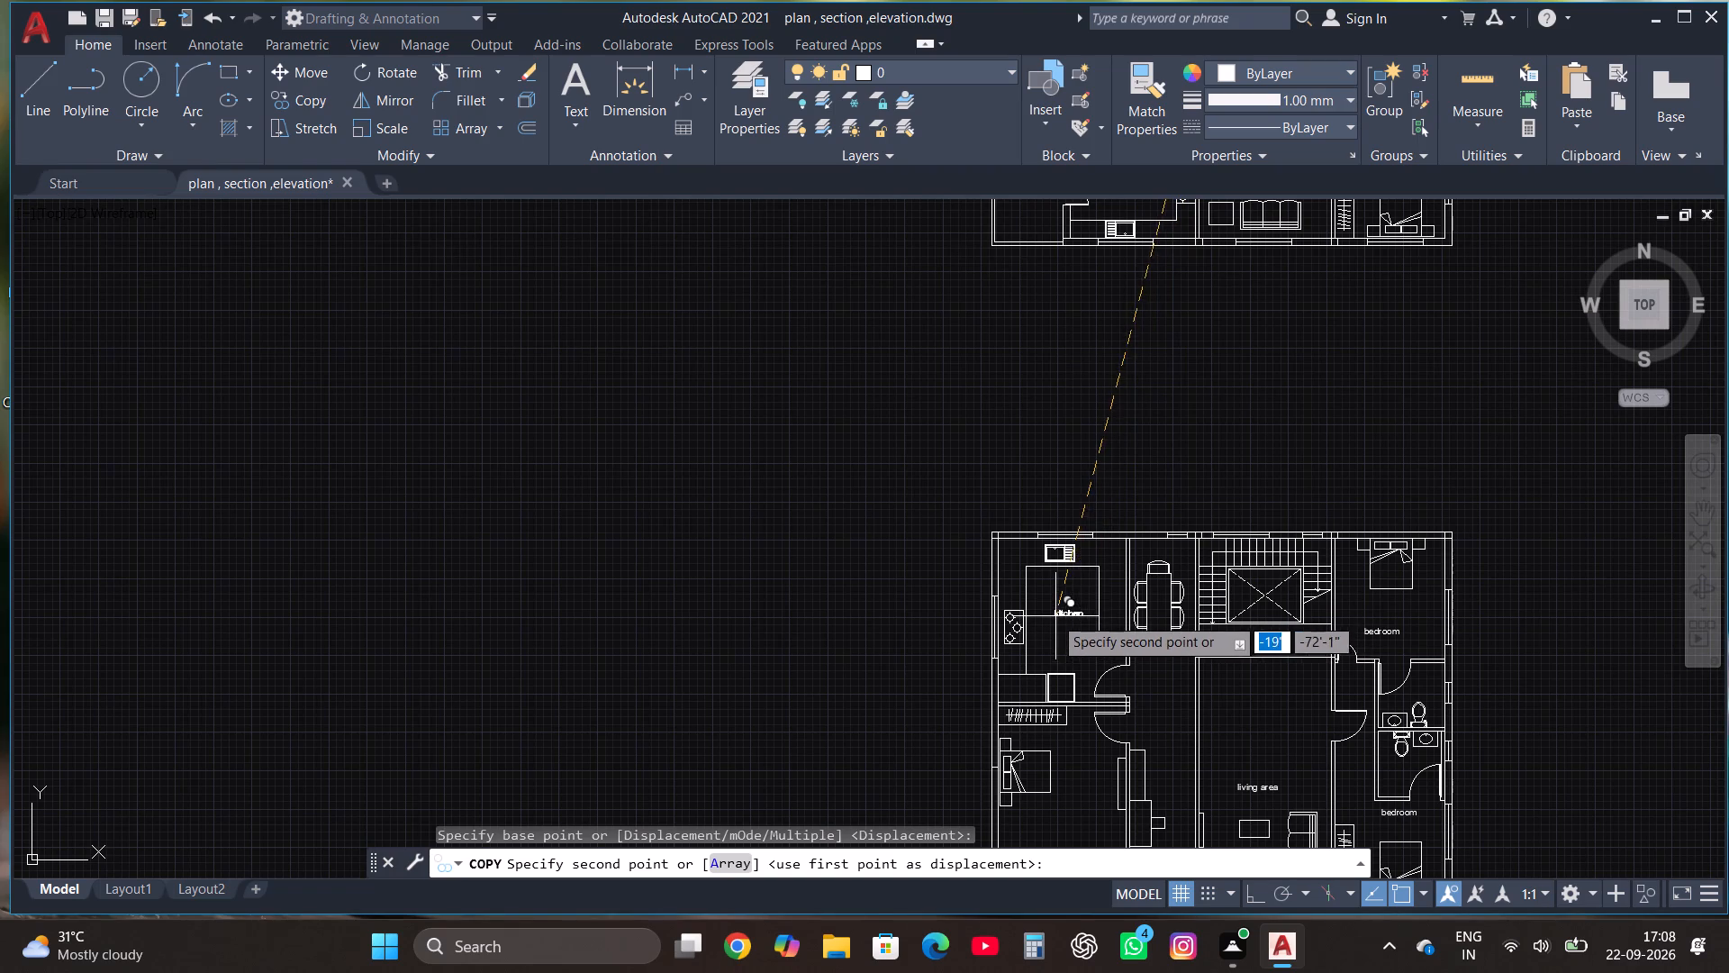
pyautogui.click(1050, 611)
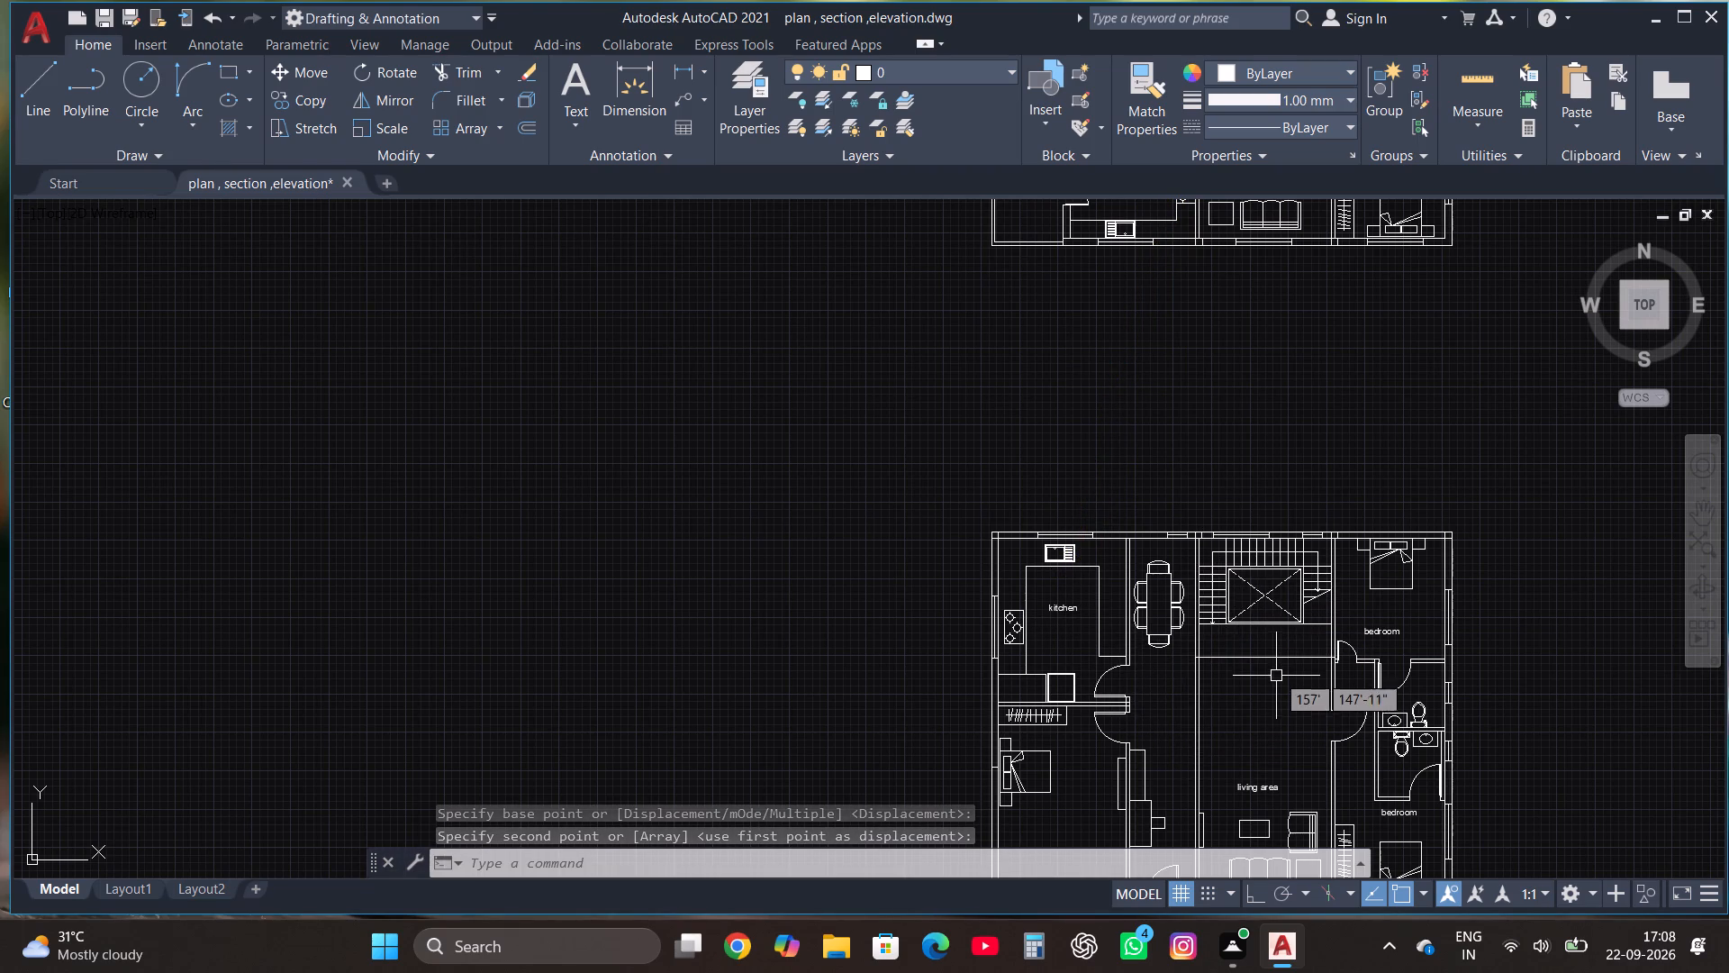
pyautogui.scroll(-1, 1325, 572)
pyautogui.scroll(2, 1360, 714)
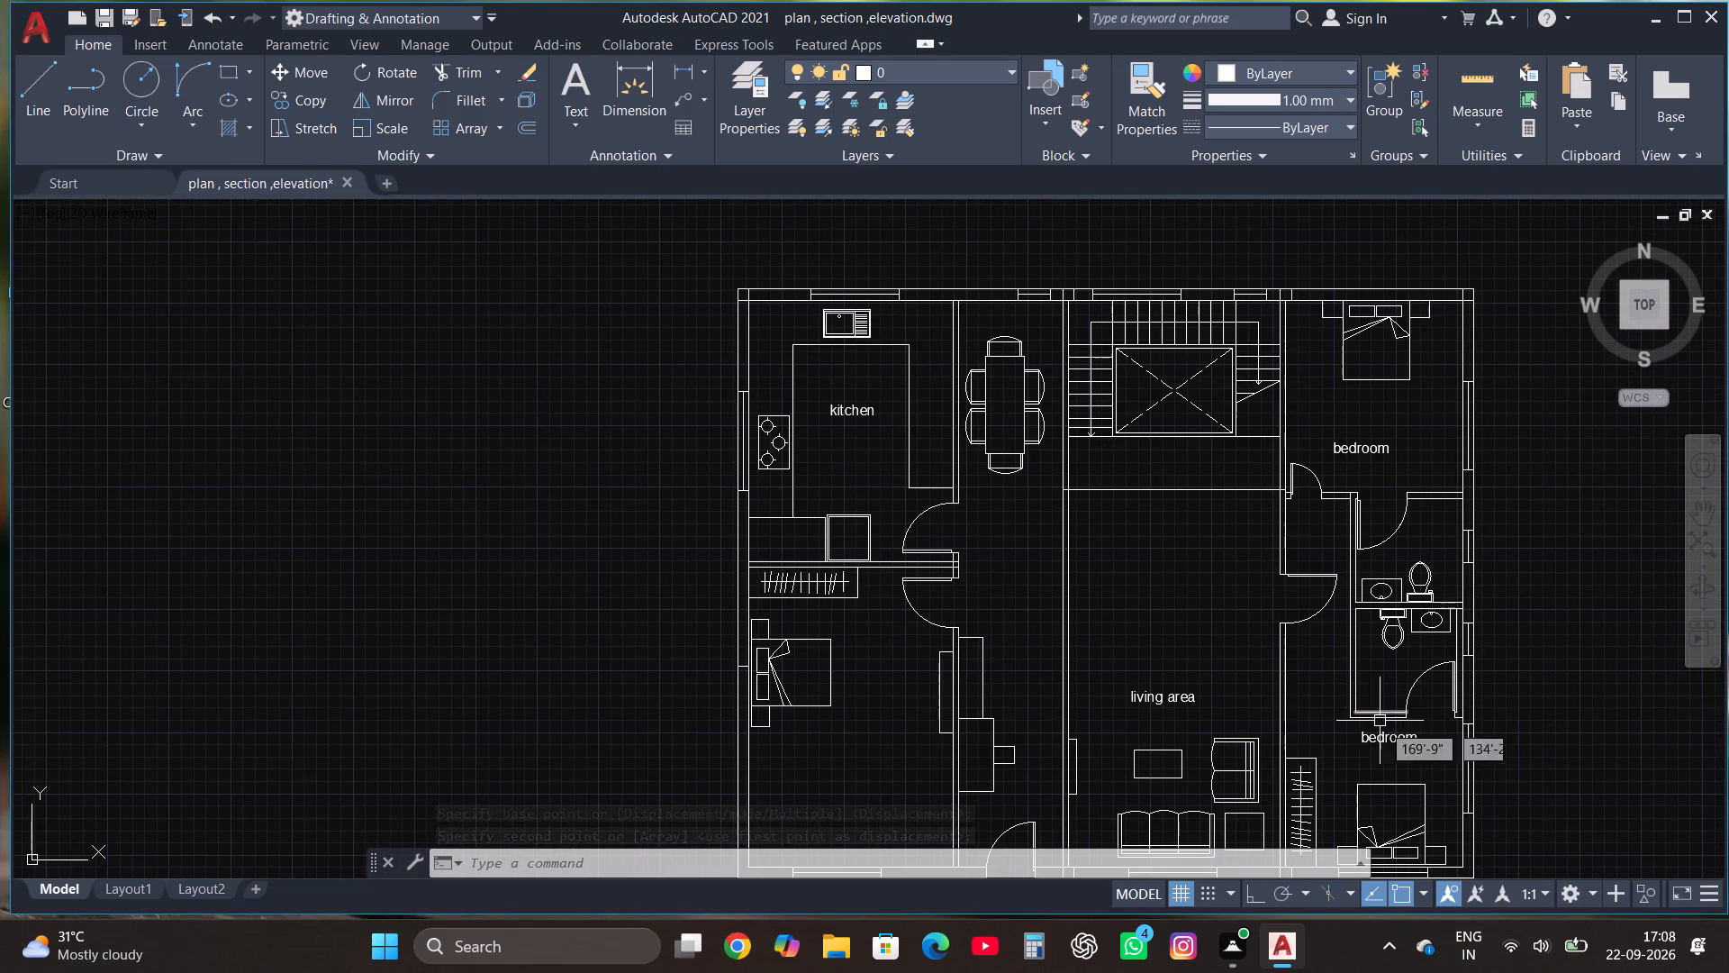
# Copy the "bedroom" label from the reworked plan's southeast bedroom into the southwest bedroom, south of the bed.
pyautogui.click(1386, 741)
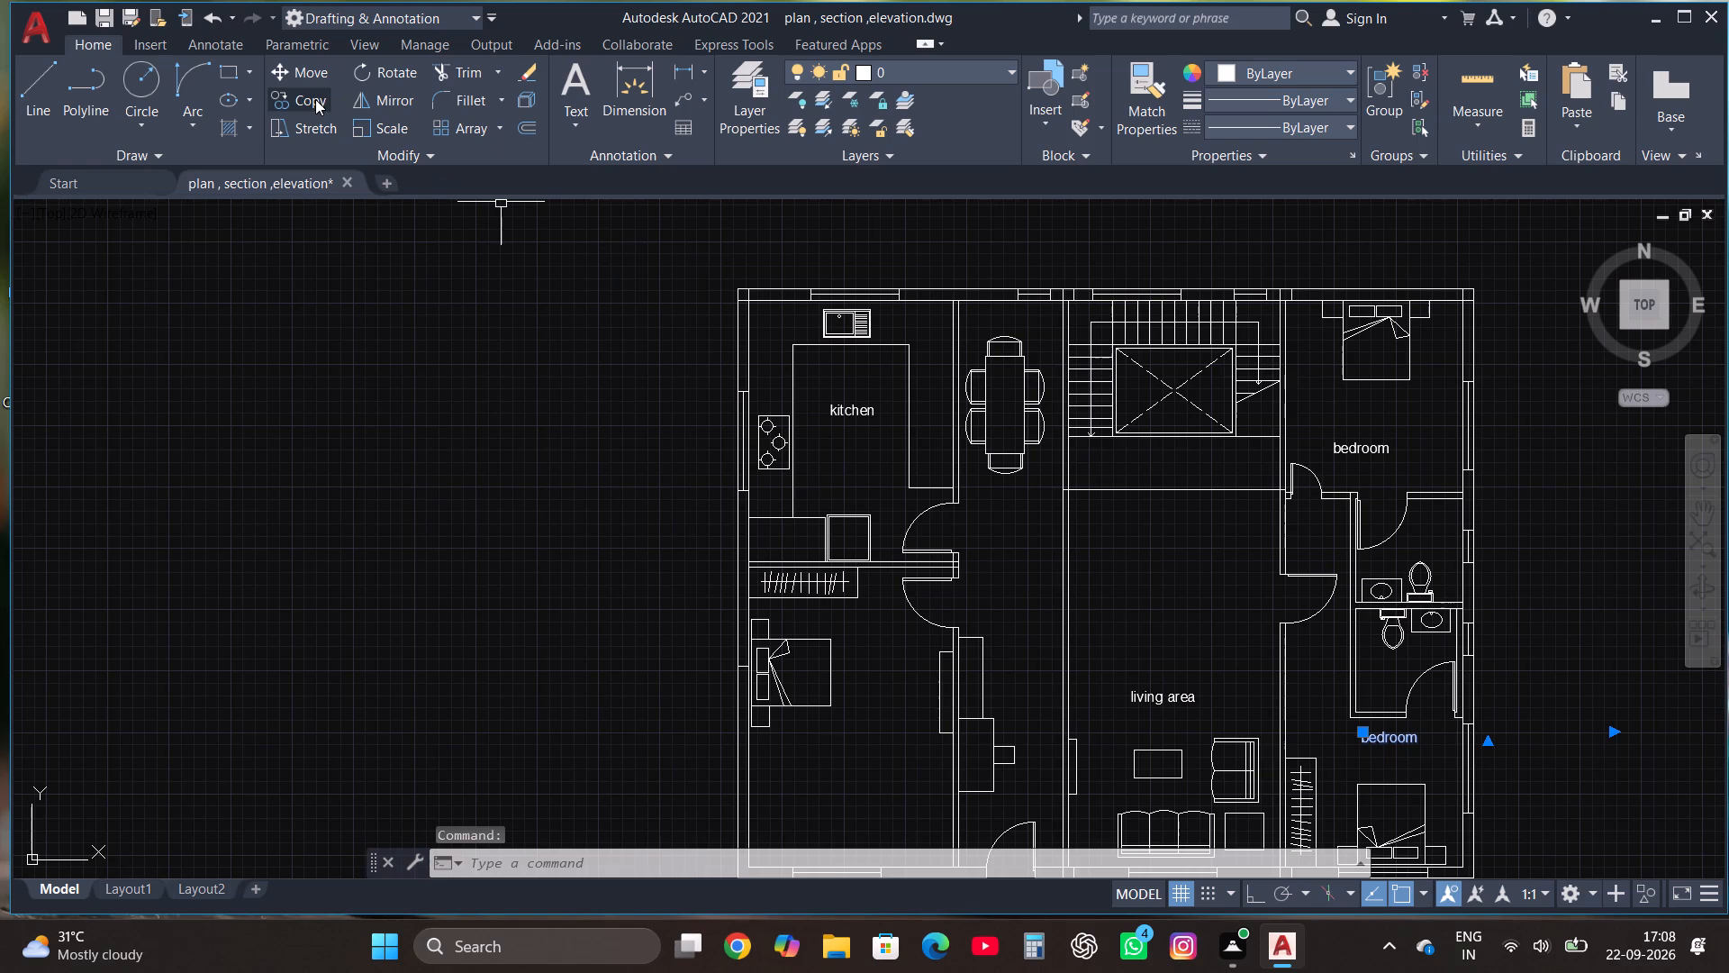
pyautogui.click(315, 99)
pyautogui.click(1404, 745)
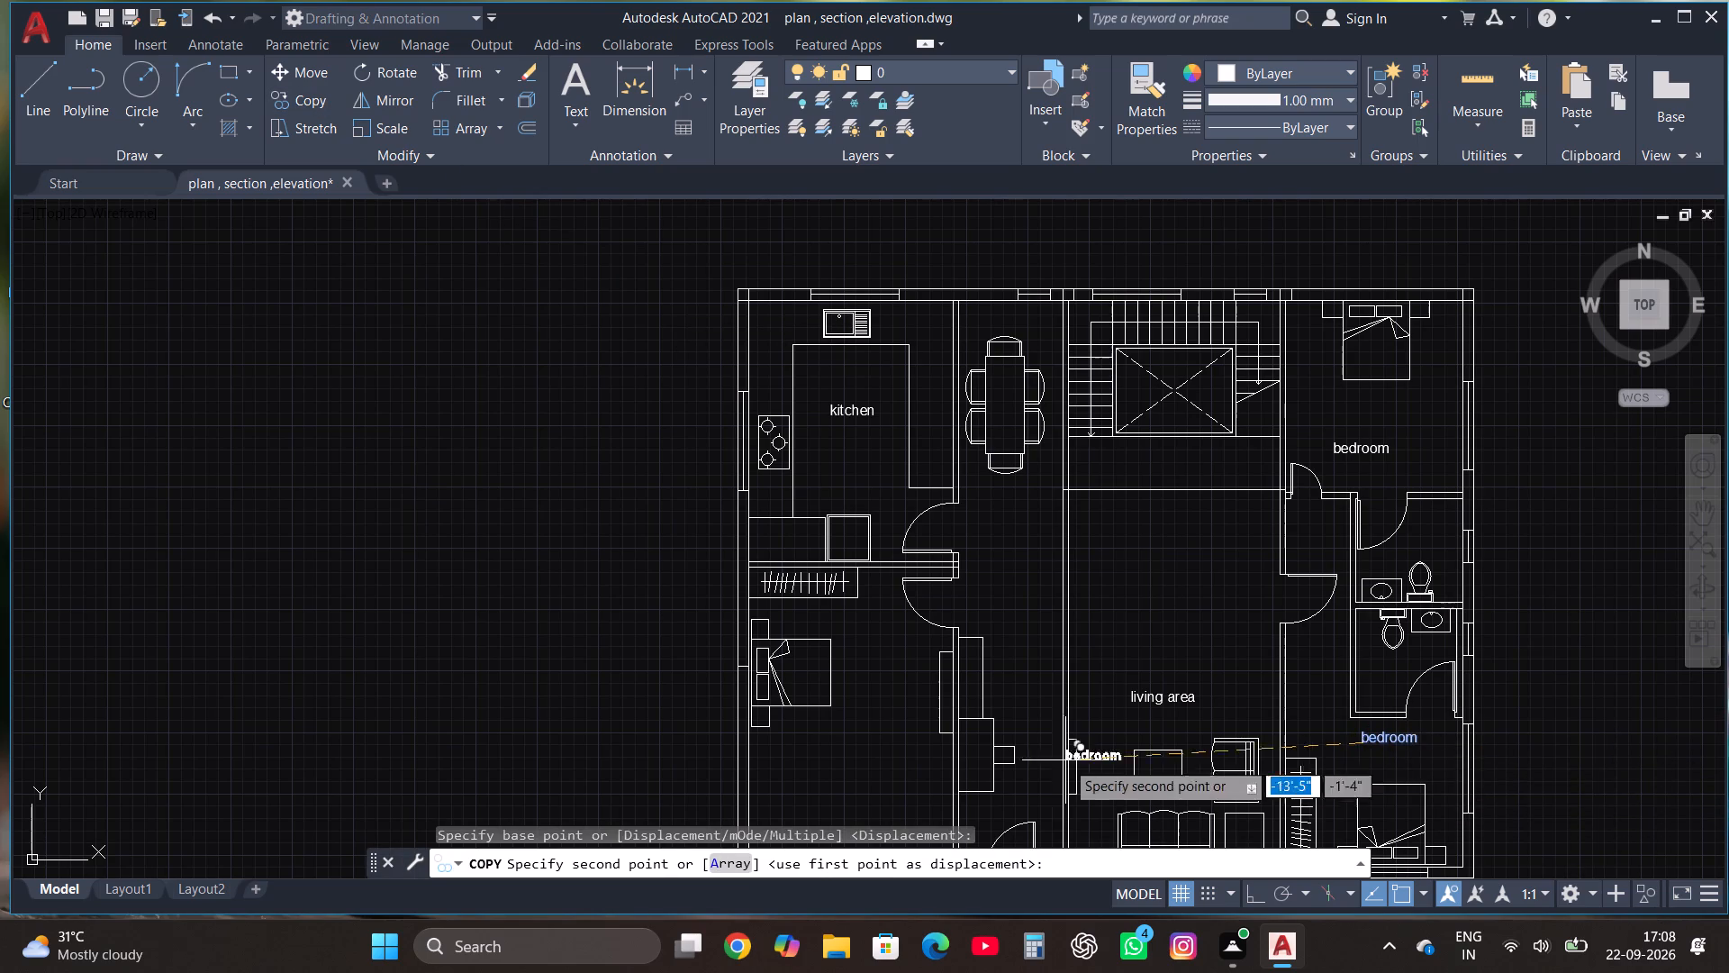
pyautogui.click(820, 758)
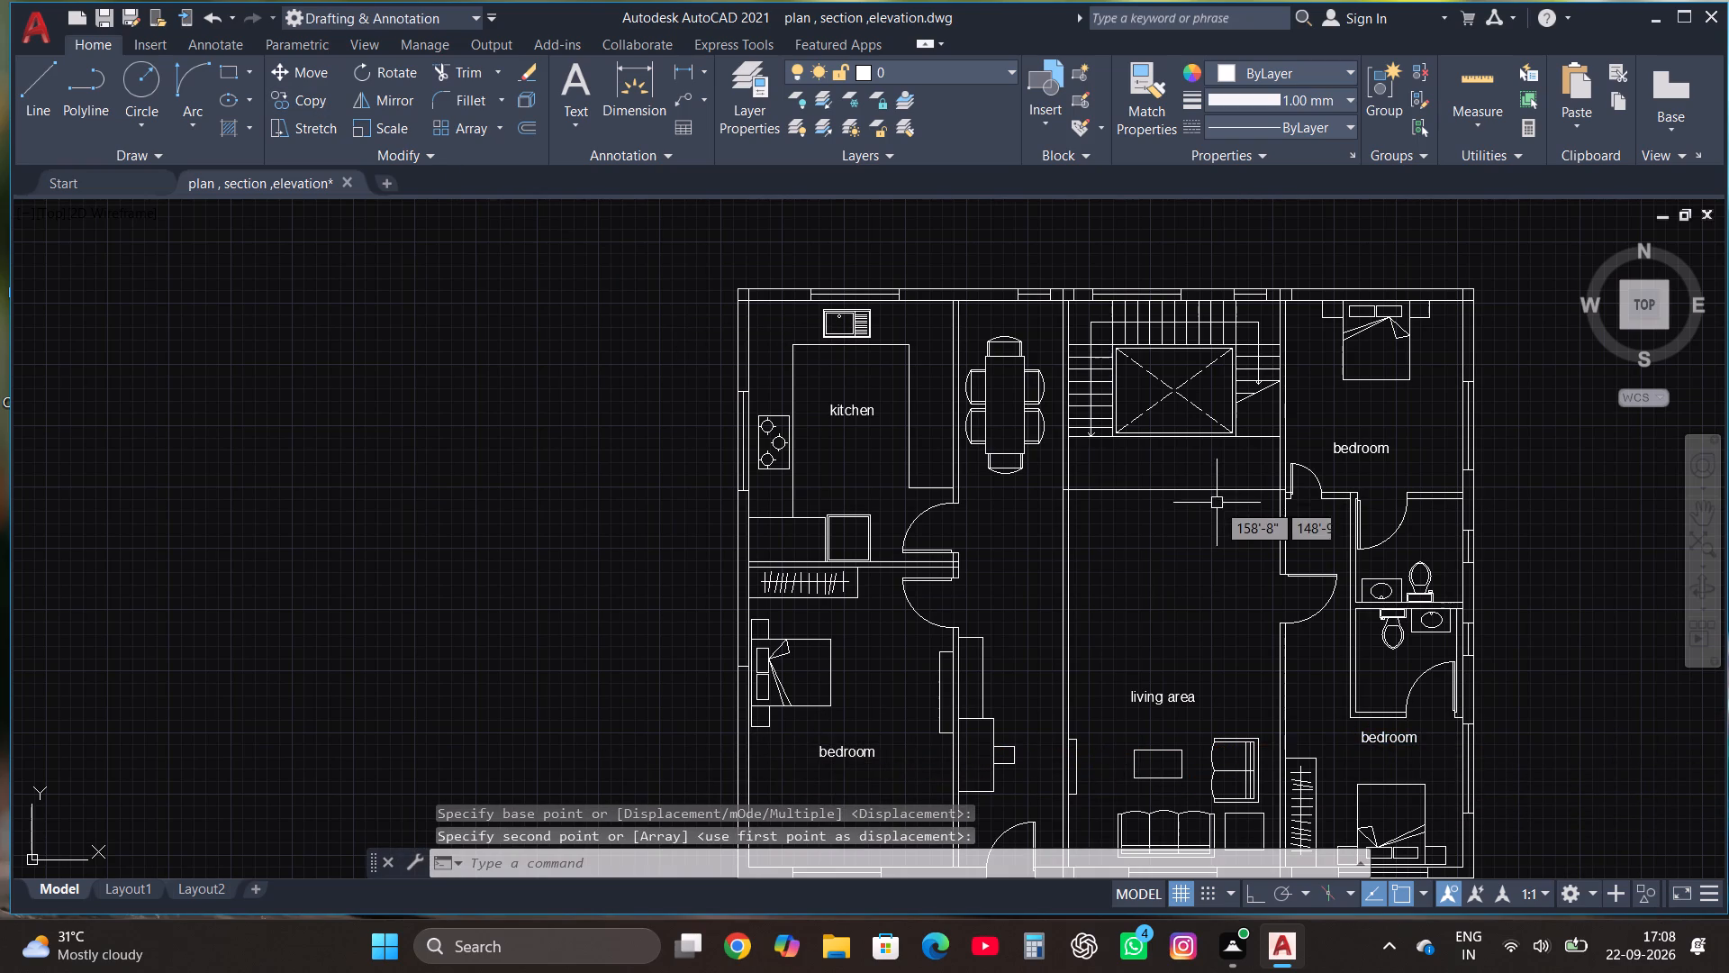
# Copy the "kitchen" label, in multiple mode, into the passage south of the dining table and into the walled south extension.
pyautogui.scroll(-2, 1217, 489)
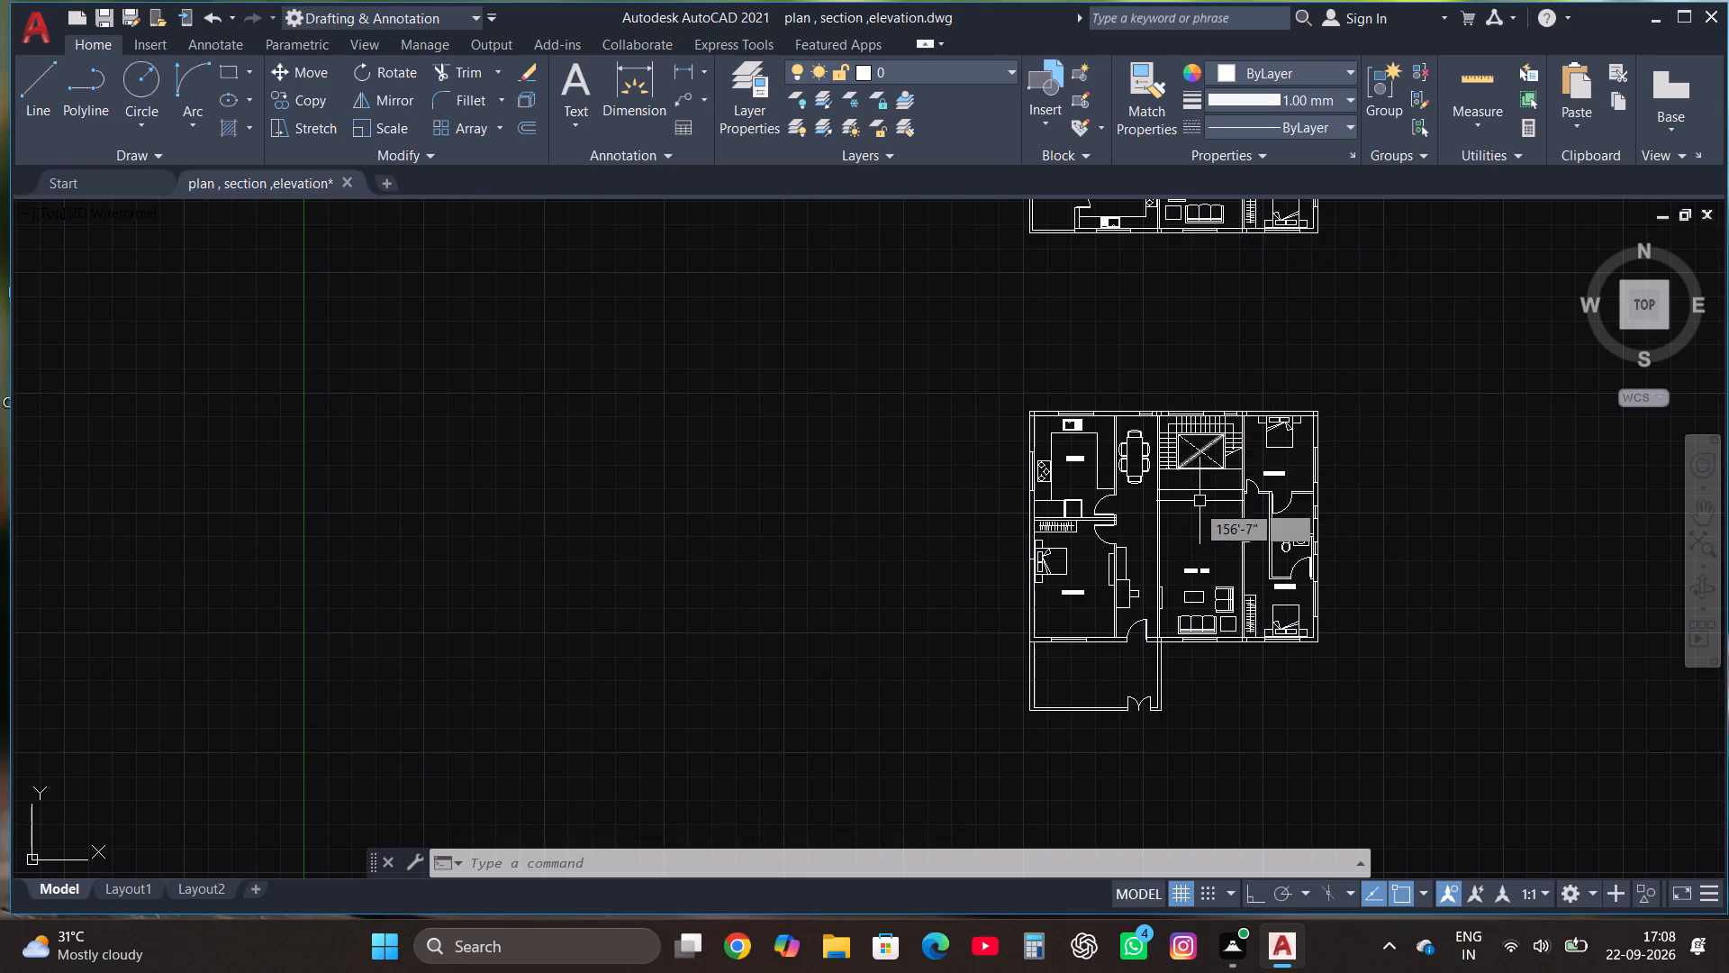
pyautogui.scroll(2, 1182, 501)
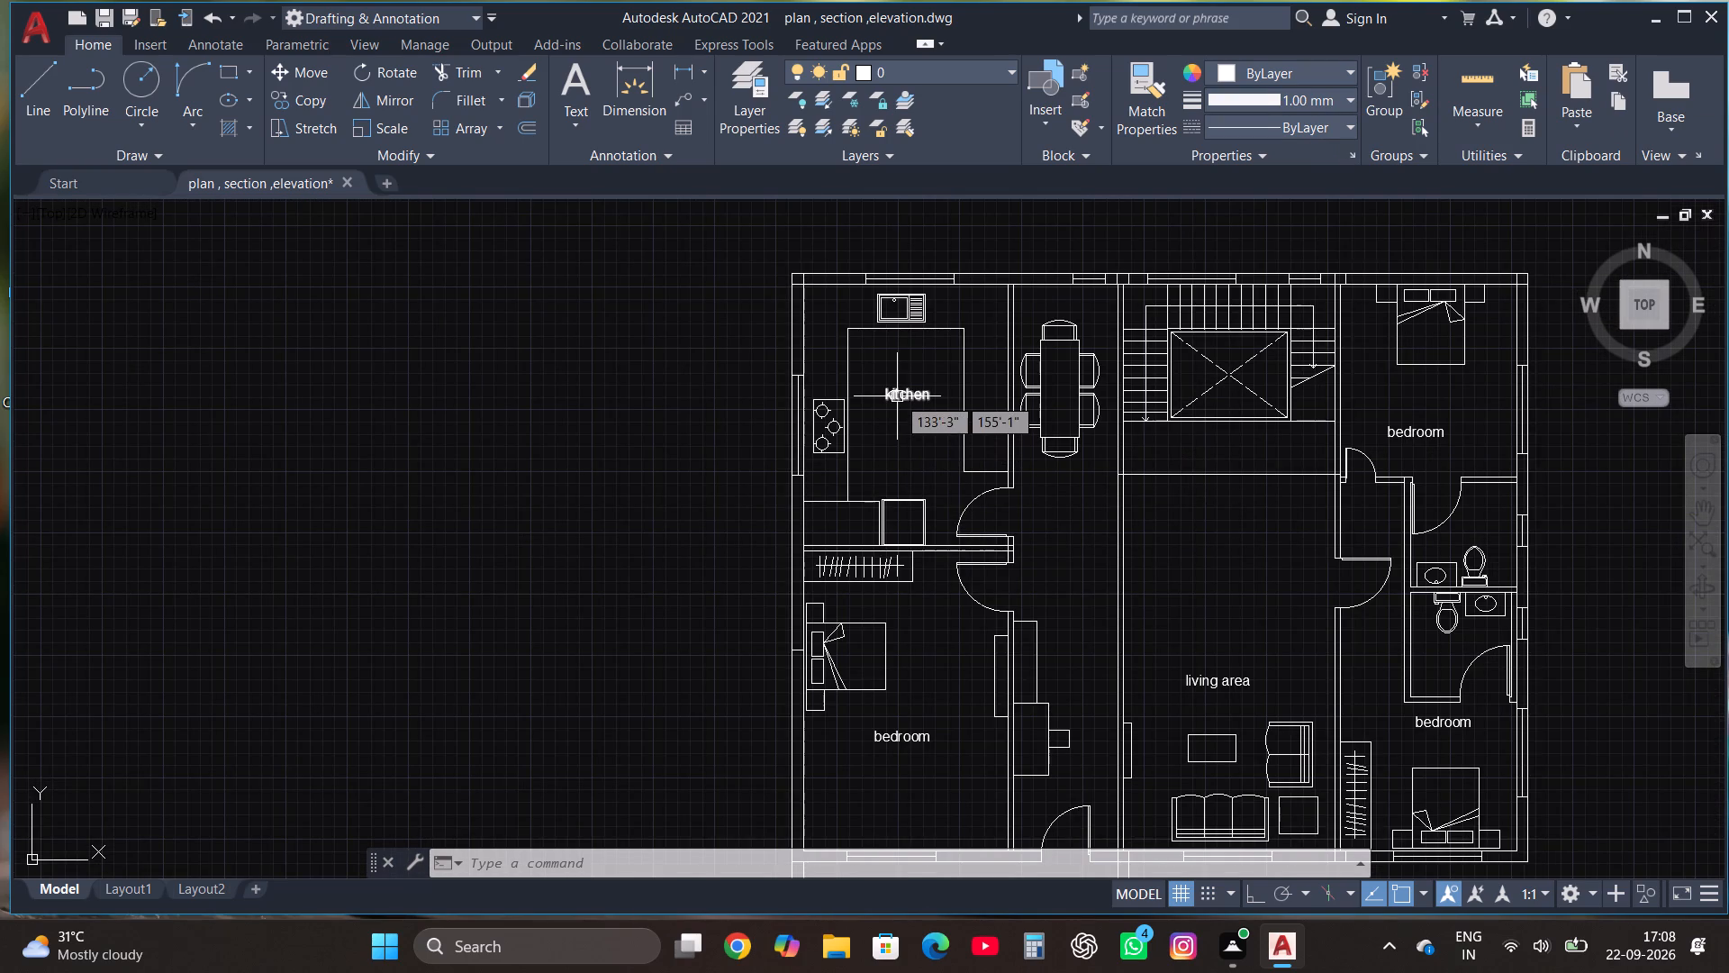
pyautogui.click(897, 396)
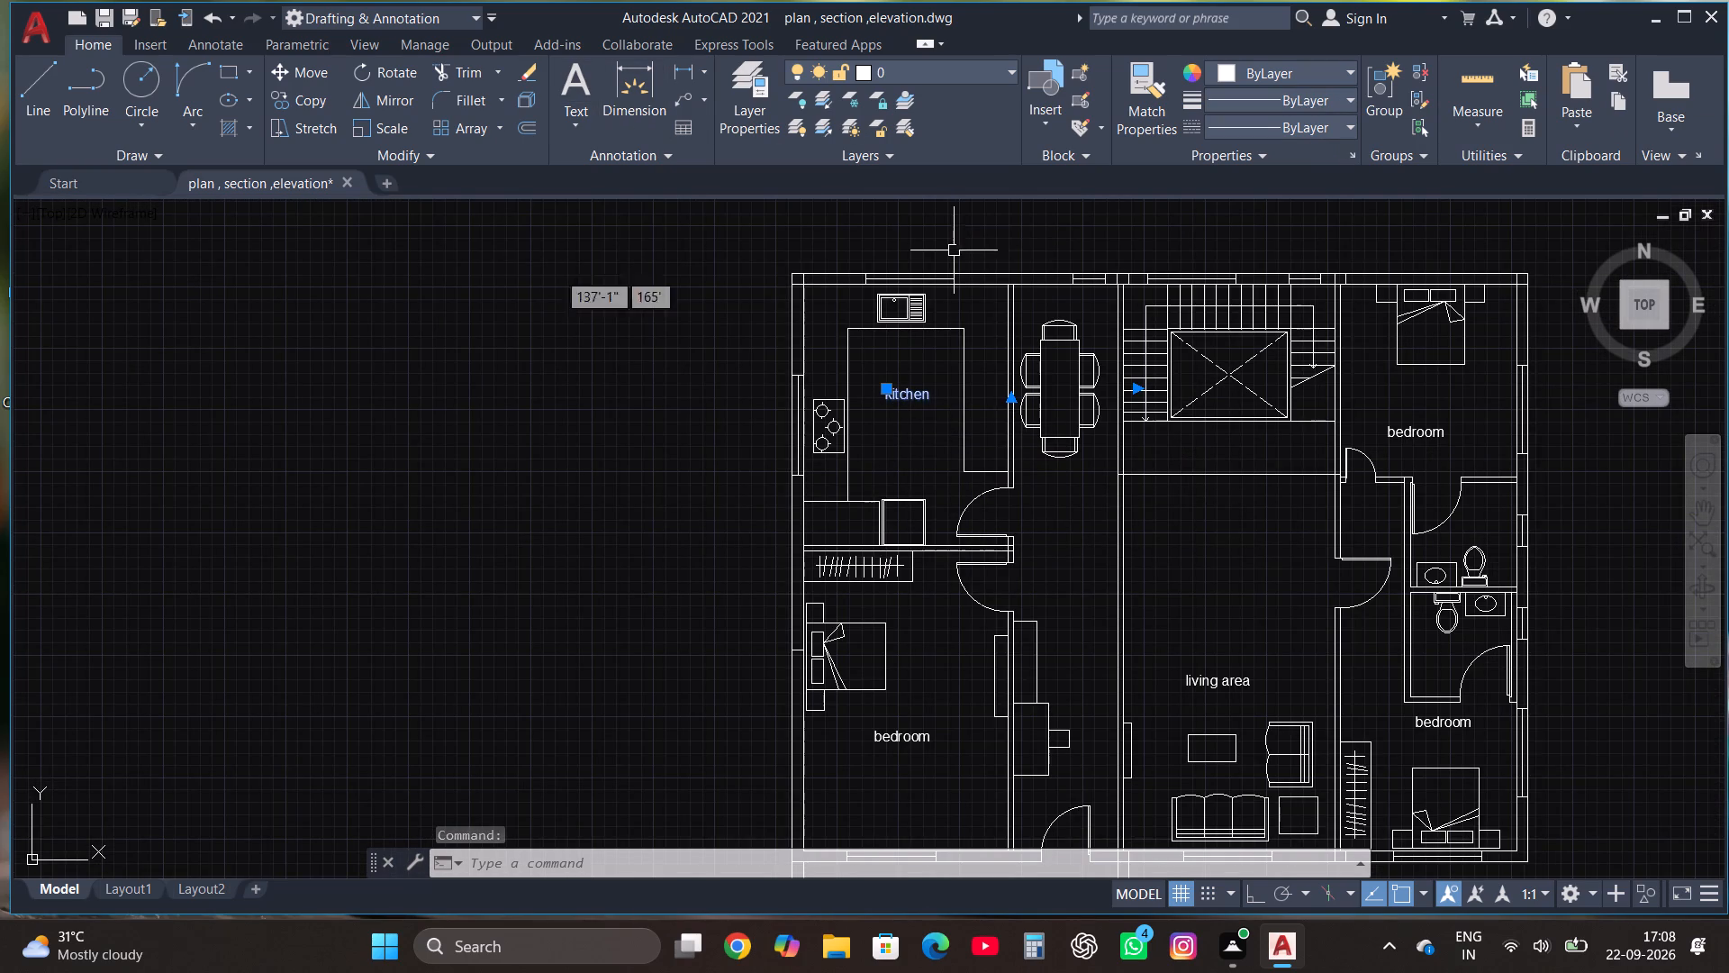
pyautogui.click(304, 96)
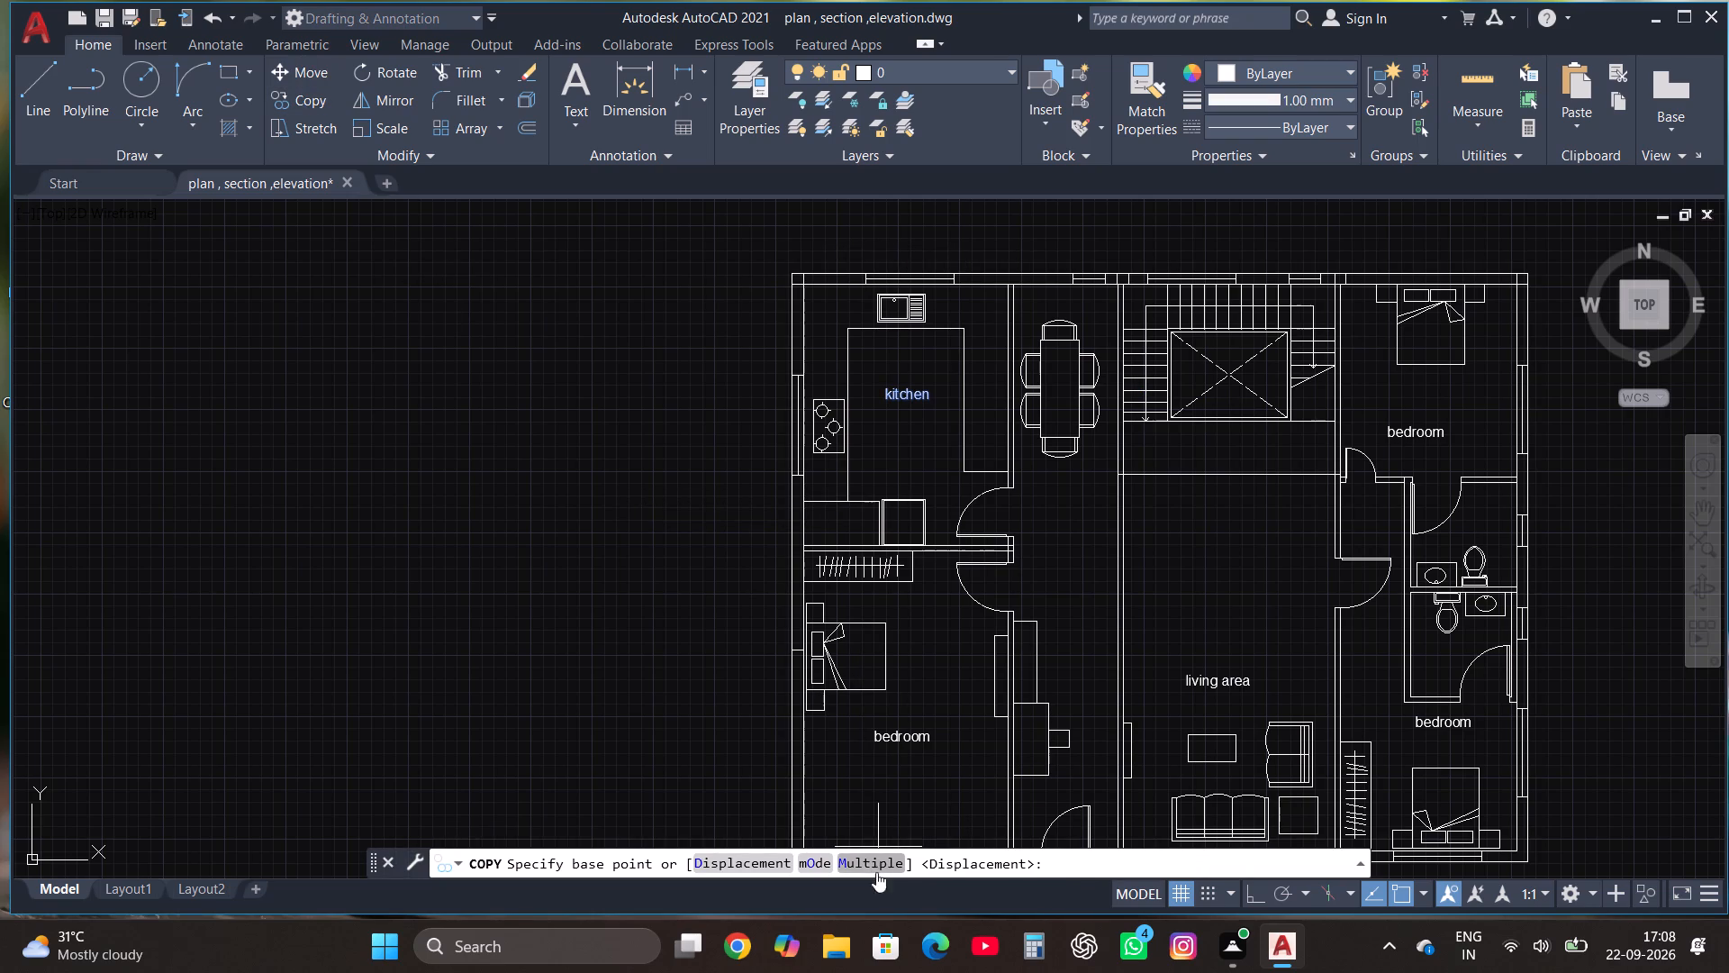
pyautogui.click(866, 856)
pyautogui.click(910, 400)
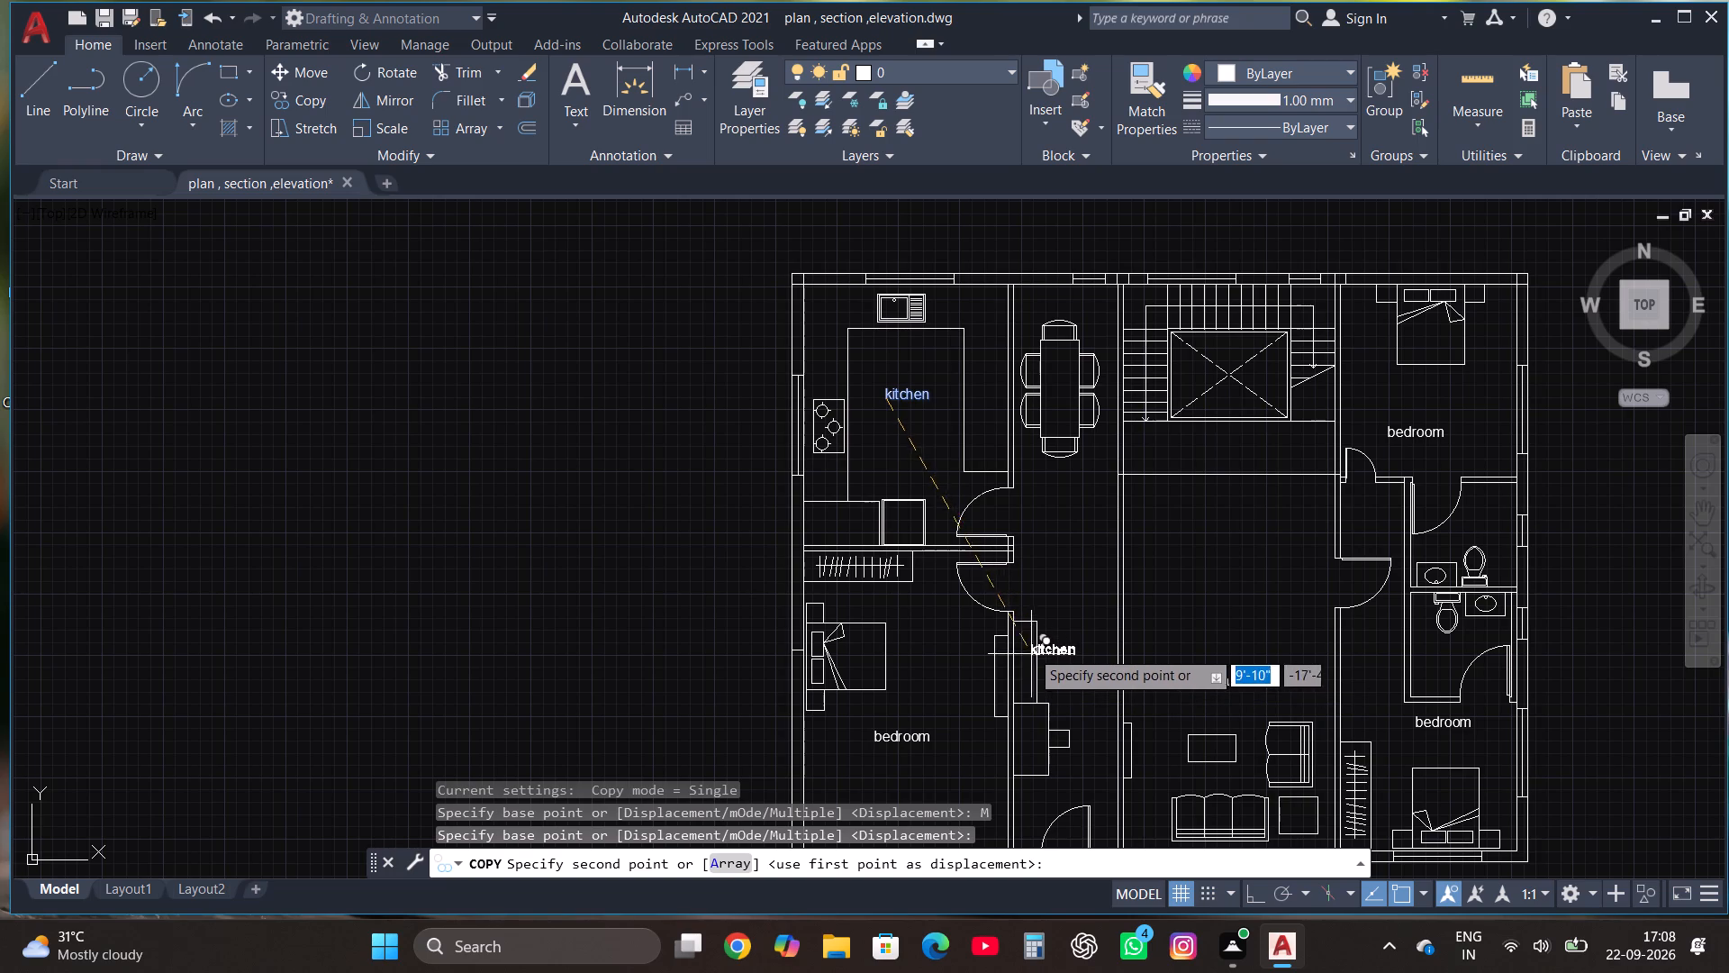
pyautogui.click(1029, 586)
pyautogui.scroll(-3, 1027, 558)
pyautogui.scroll(2, 1006, 684)
pyautogui.click(985, 613)
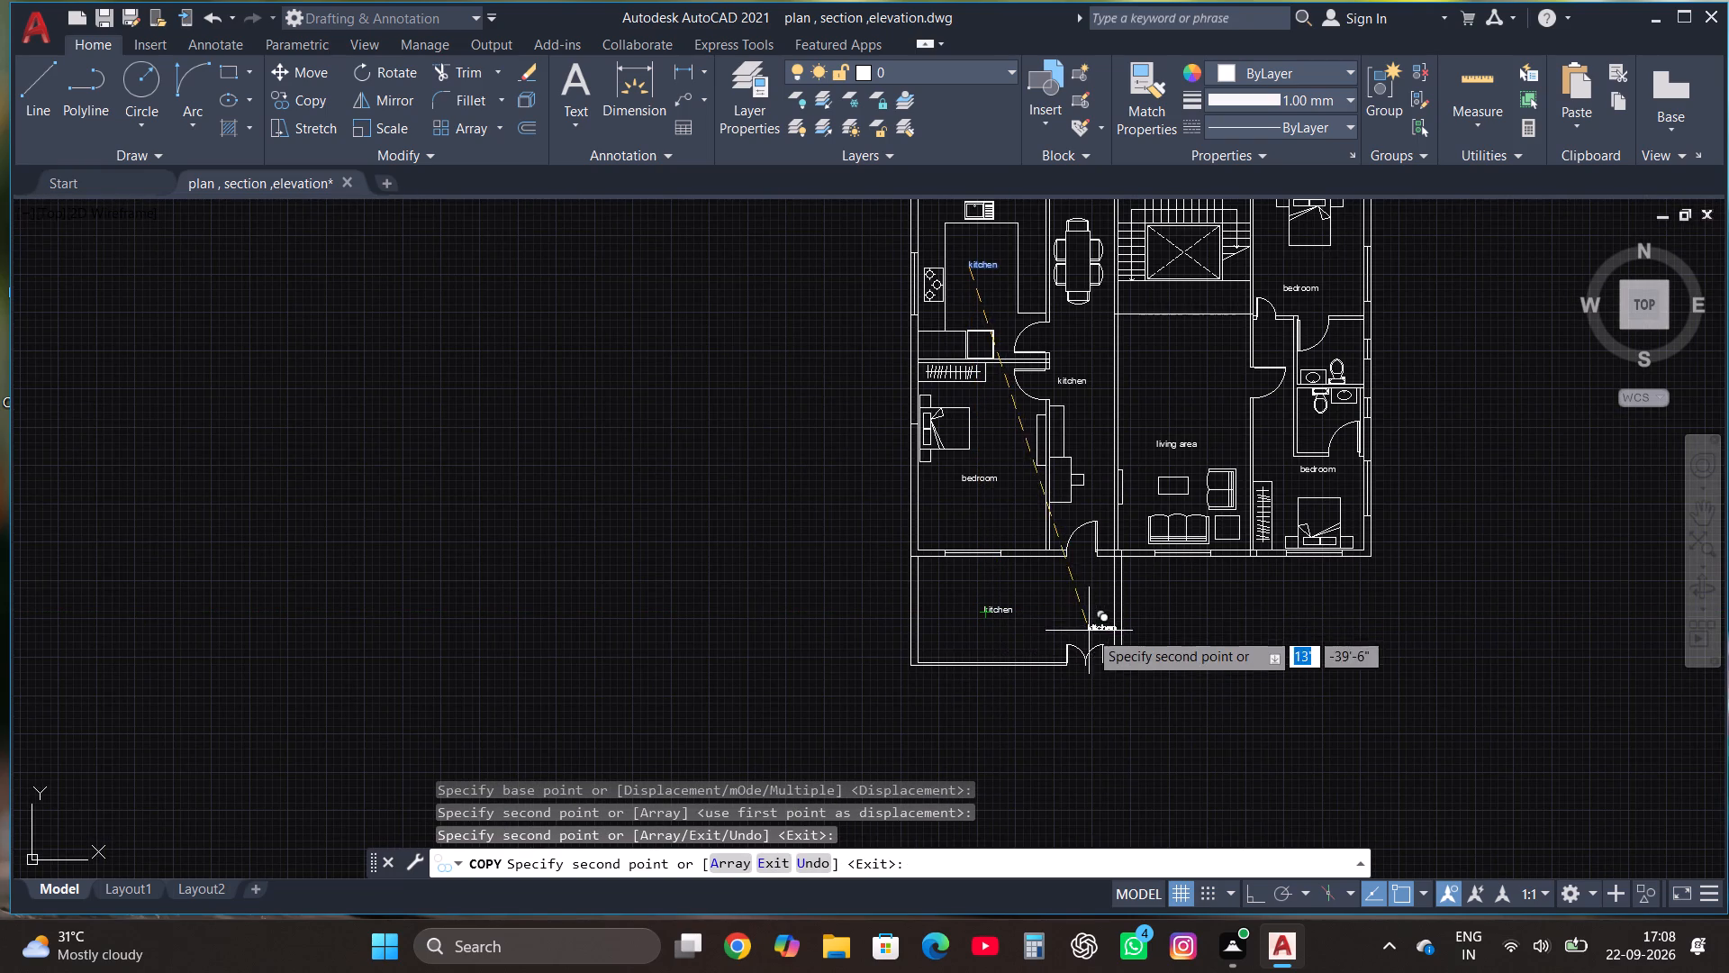
pyautogui.press('Escape')
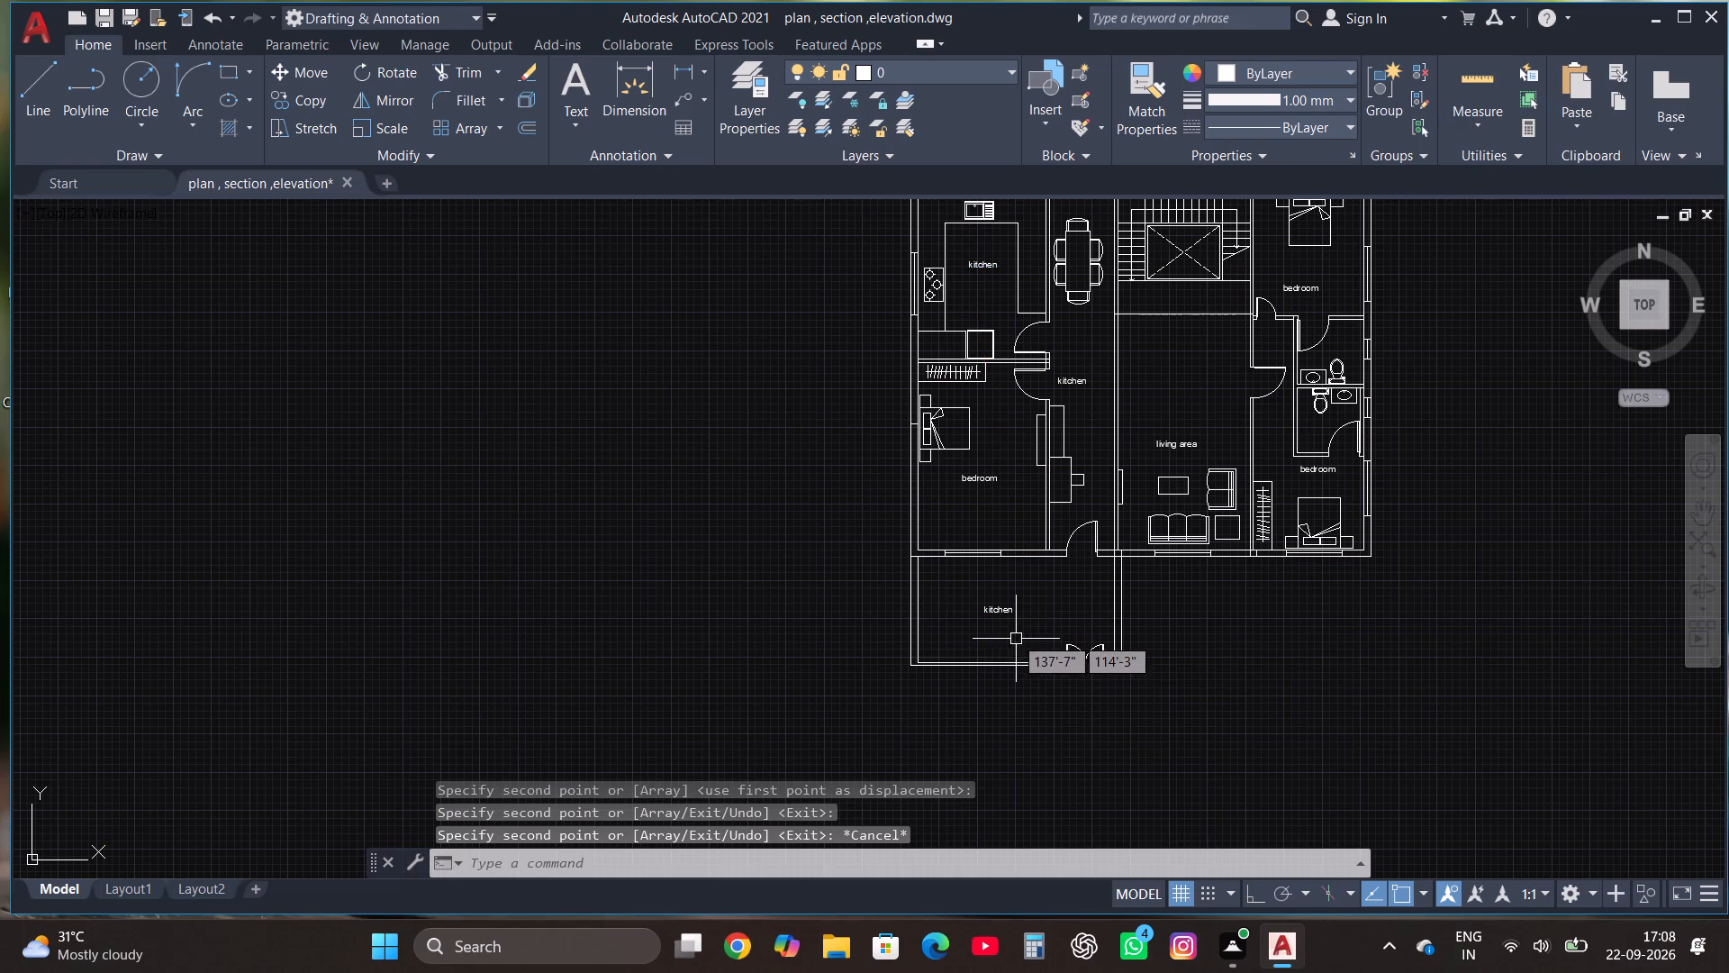
# Change the text of the label in the walled south extension to "front garden".
pyautogui.scroll(2, 1009, 620)
pyautogui.click(995, 600)
pyautogui.rightClick(995, 591)
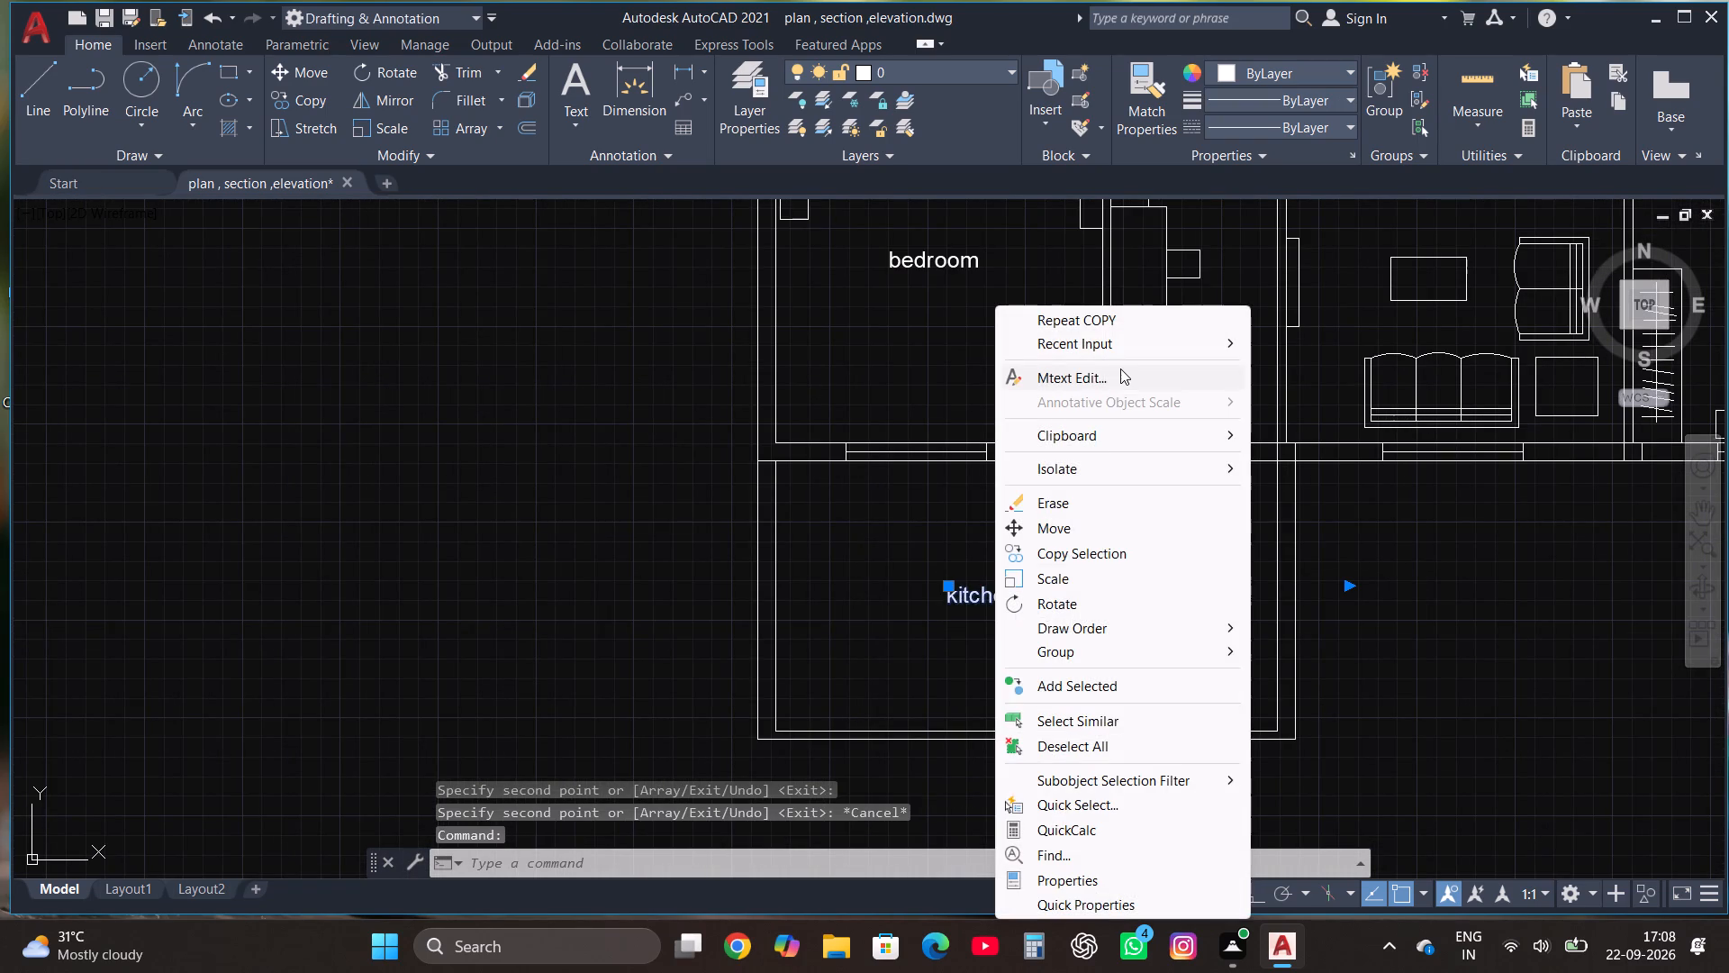
pyautogui.click(1120, 368)
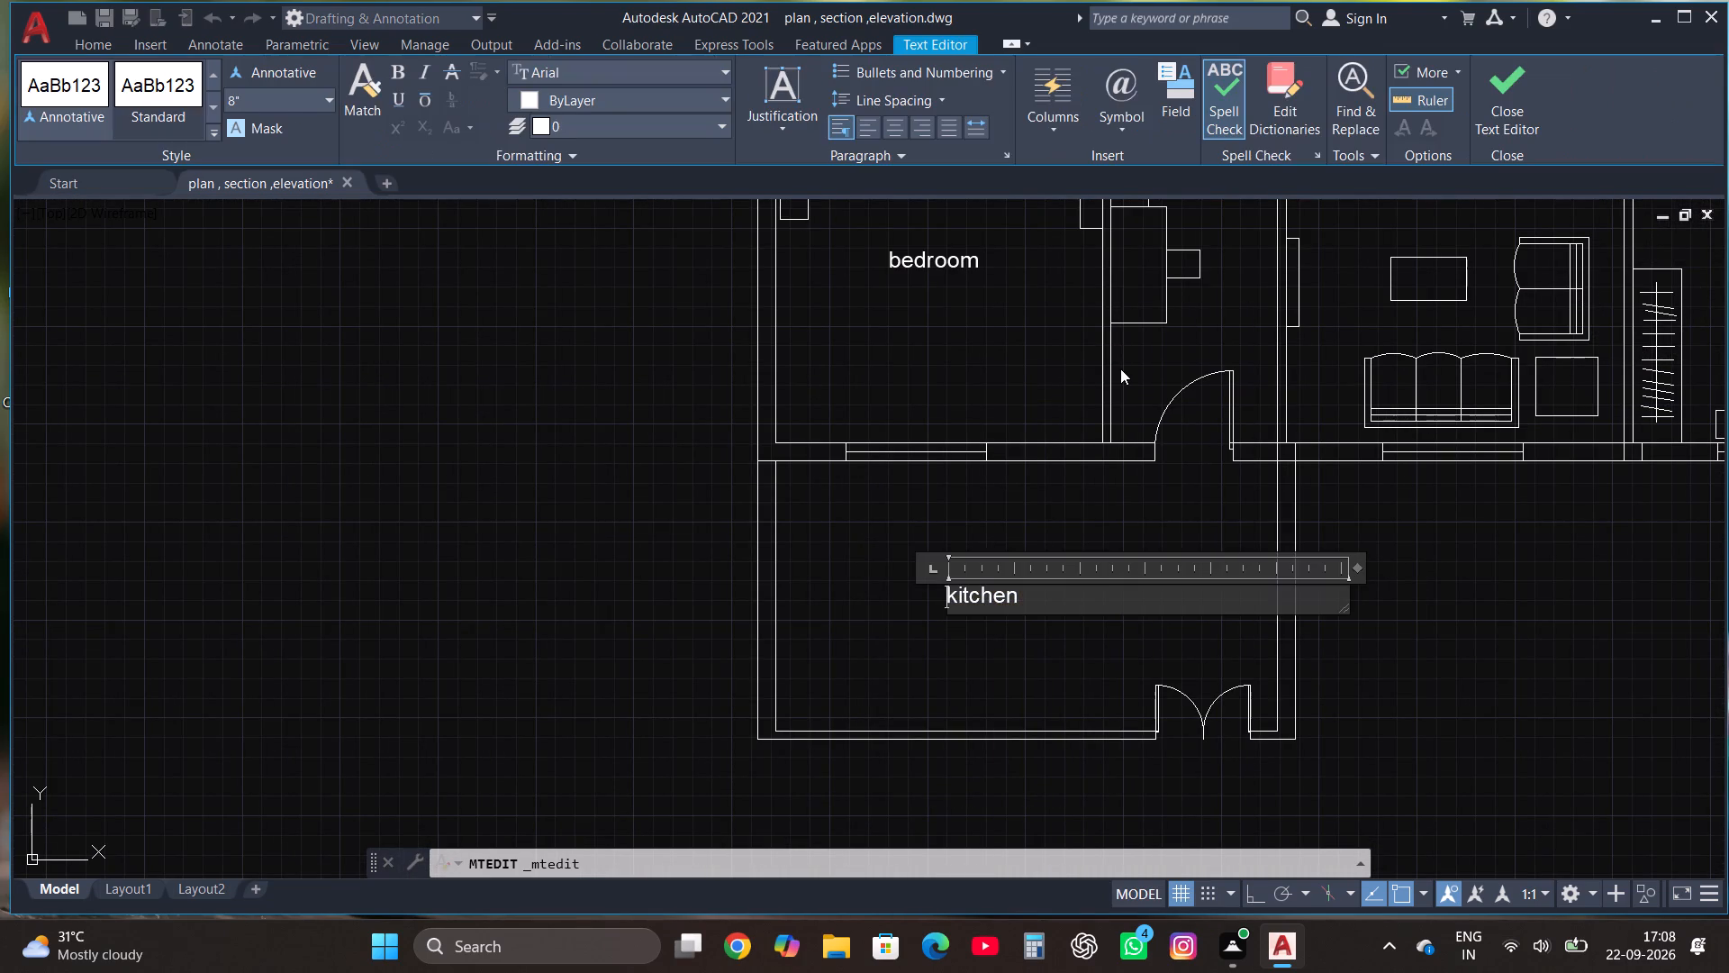
pyautogui.click(1130, 596)
pyautogui.press('BackSpace')
pyautogui.press('BackSpace')
pyautogui.press('BackSpace')
pyautogui.press('BackSpace')
pyautogui.press('BackSpace')
pyautogui.press('BackSpace')
pyautogui.press('BackSpace')
pyautogui.press('BackSpace')
pyautogui.press('BackSpace')
pyautogui.press('BackSpace')
pyautogui.press('BackSpace')
pyautogui.press('BackSpace')
pyautogui.press('BackSpace')
pyautogui.press('BackSpace')
pyautogui.press('BackSpace')
pyautogui.write('front garden')
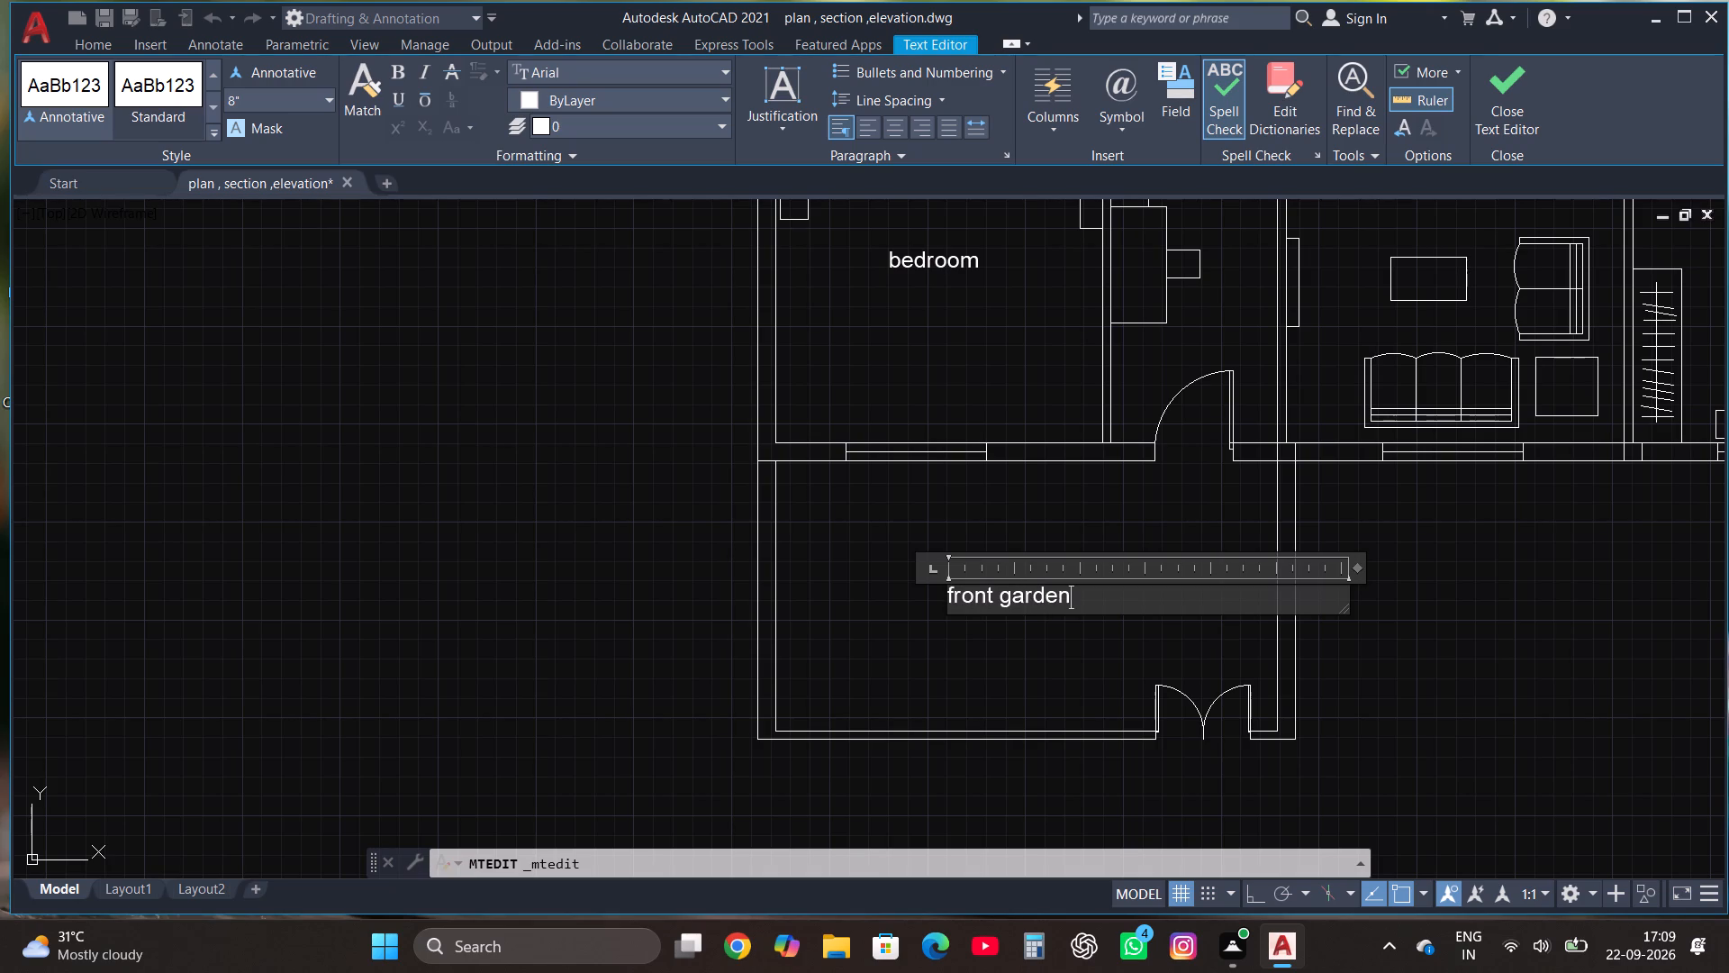
pyautogui.click(1493, 77)
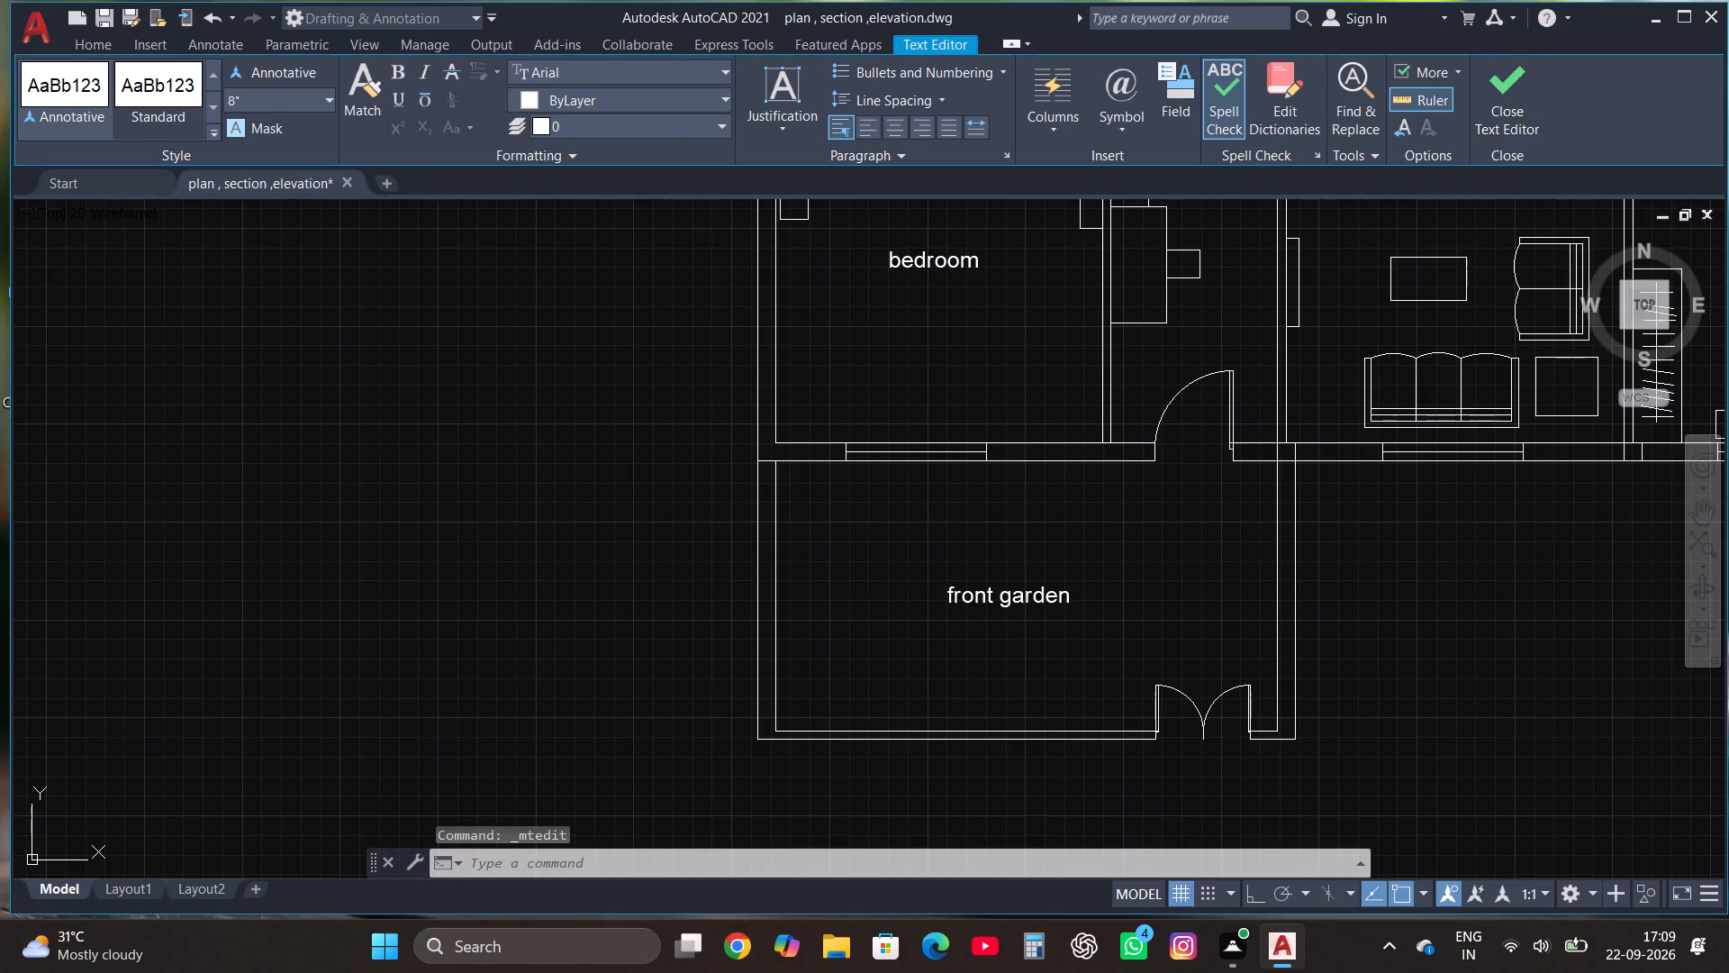
# Change the text of the "kitchen" label in the passage south of the dining table to "living/dining".
pyautogui.scroll(-2, 1014, 669)
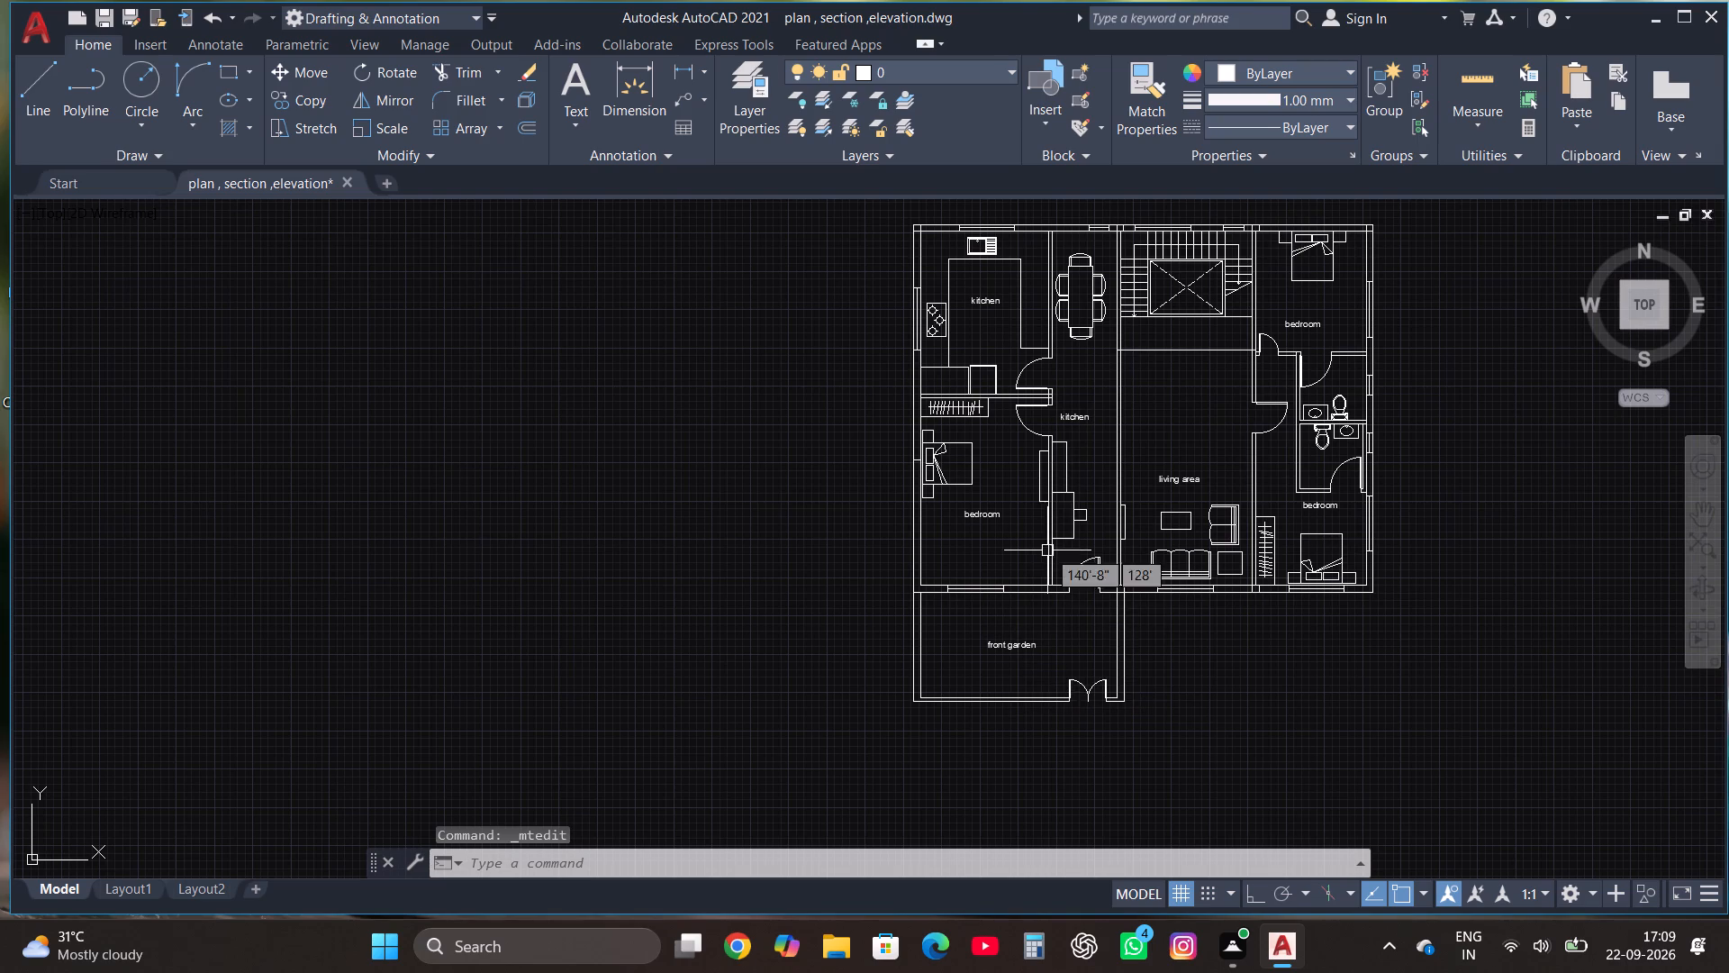
pyautogui.scroll(2, 1077, 397)
pyautogui.click(1073, 441)
pyautogui.rightClick(1074, 441)
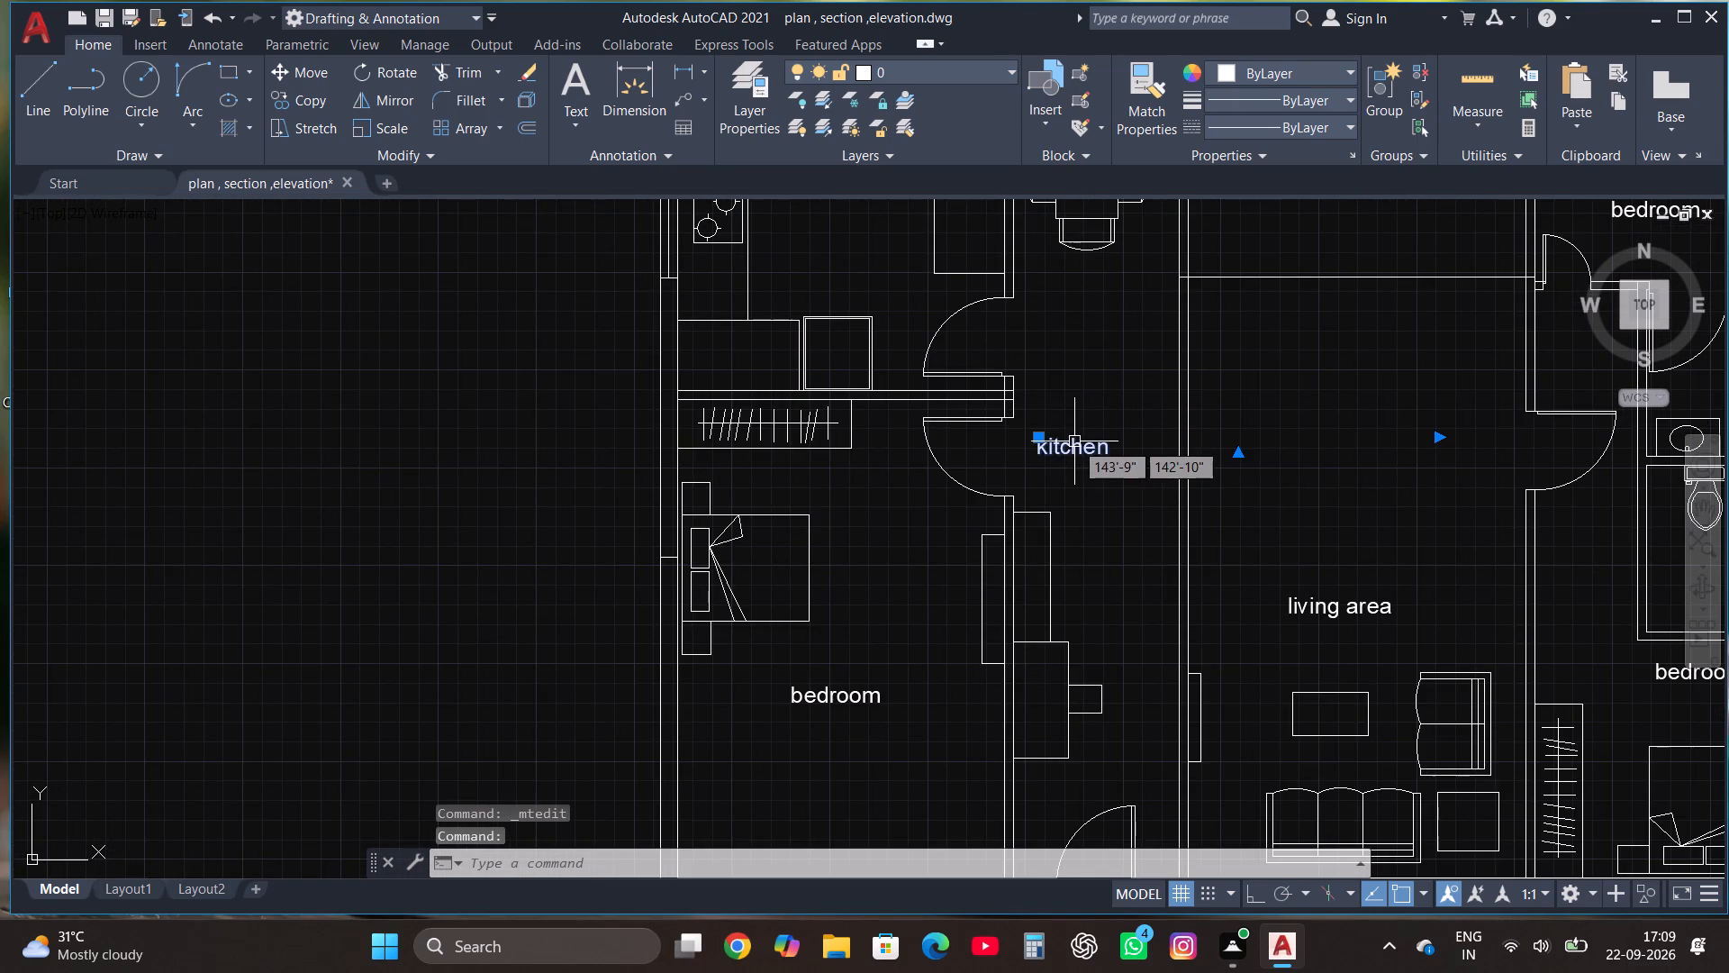
pyautogui.click(1162, 376)
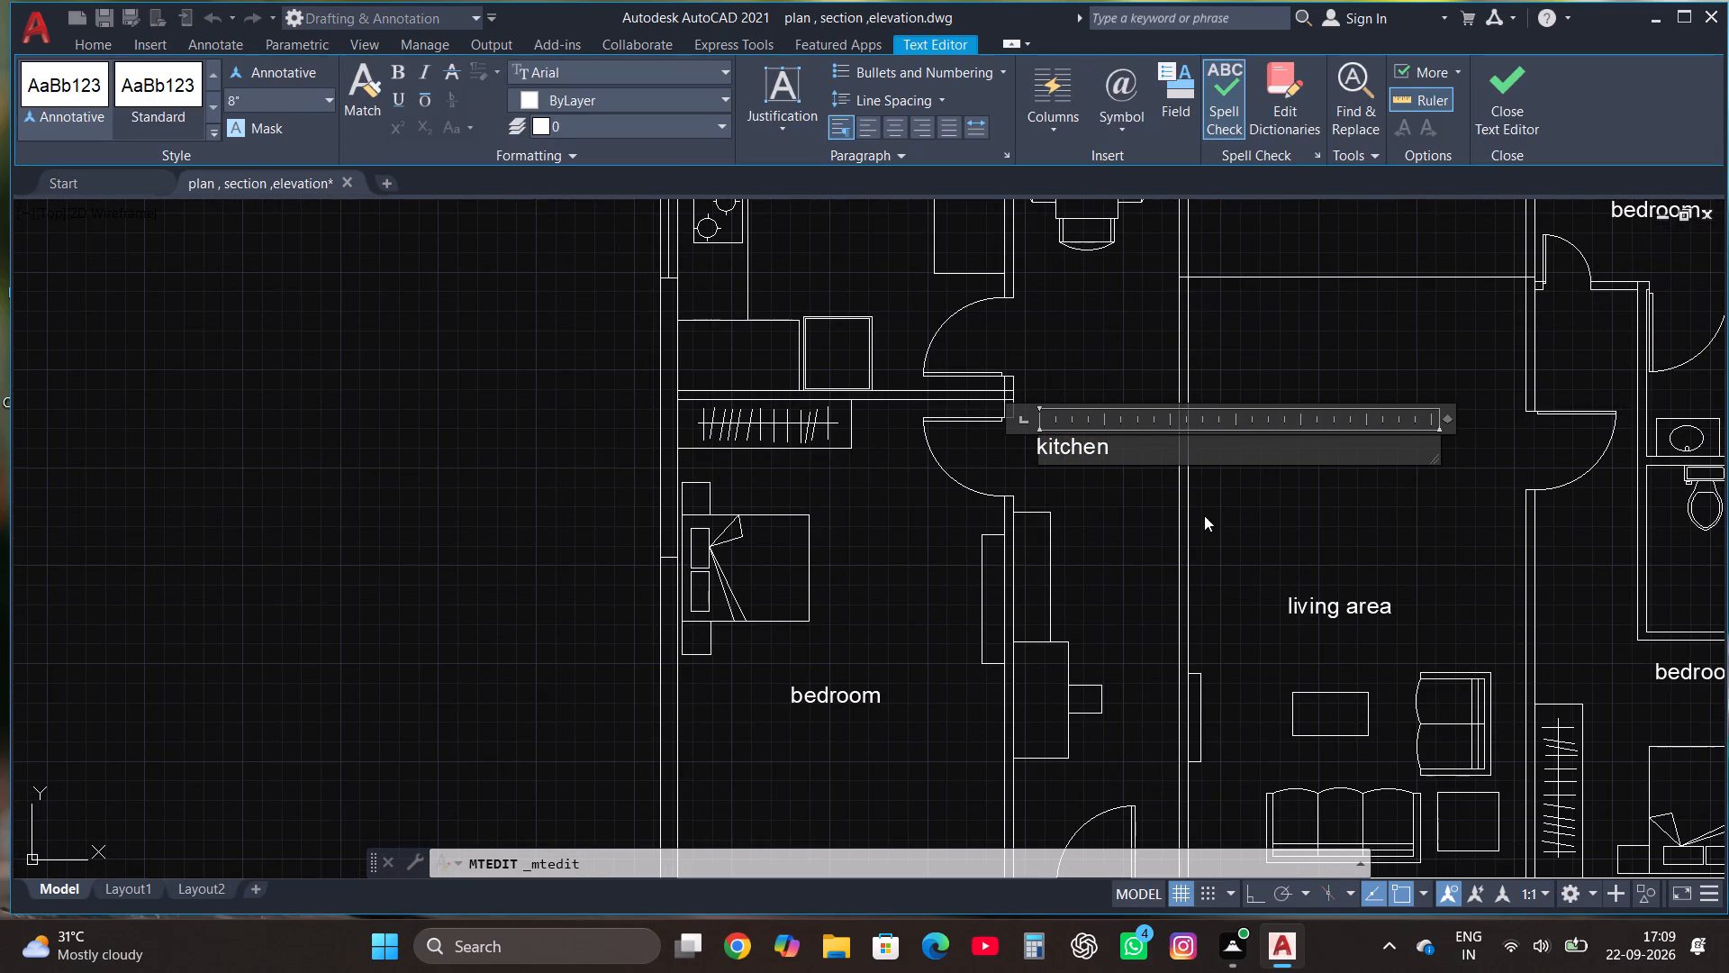
pyautogui.click(1125, 423)
pyautogui.click(1138, 452)
pyautogui.press('BackSpace')
pyautogui.press('BackSpace')
pyautogui.press('BackSpace')
pyautogui.press('BackSpace')
pyautogui.press('BackSpace')
pyautogui.press('BackSpace')
pyautogui.press('BackSpace')
pyautogui.press('BackSpace')
pyautogui.press('BackSpace')
pyautogui.press('BackSpace')
pyautogui.press('BackSpace')
pyautogui.press('BackSpace')
pyautogui.press('BackSpace')
pyautogui.press('BackSpace')
pyautogui.press('BackSpace')
pyautogui.press('BackSpace')
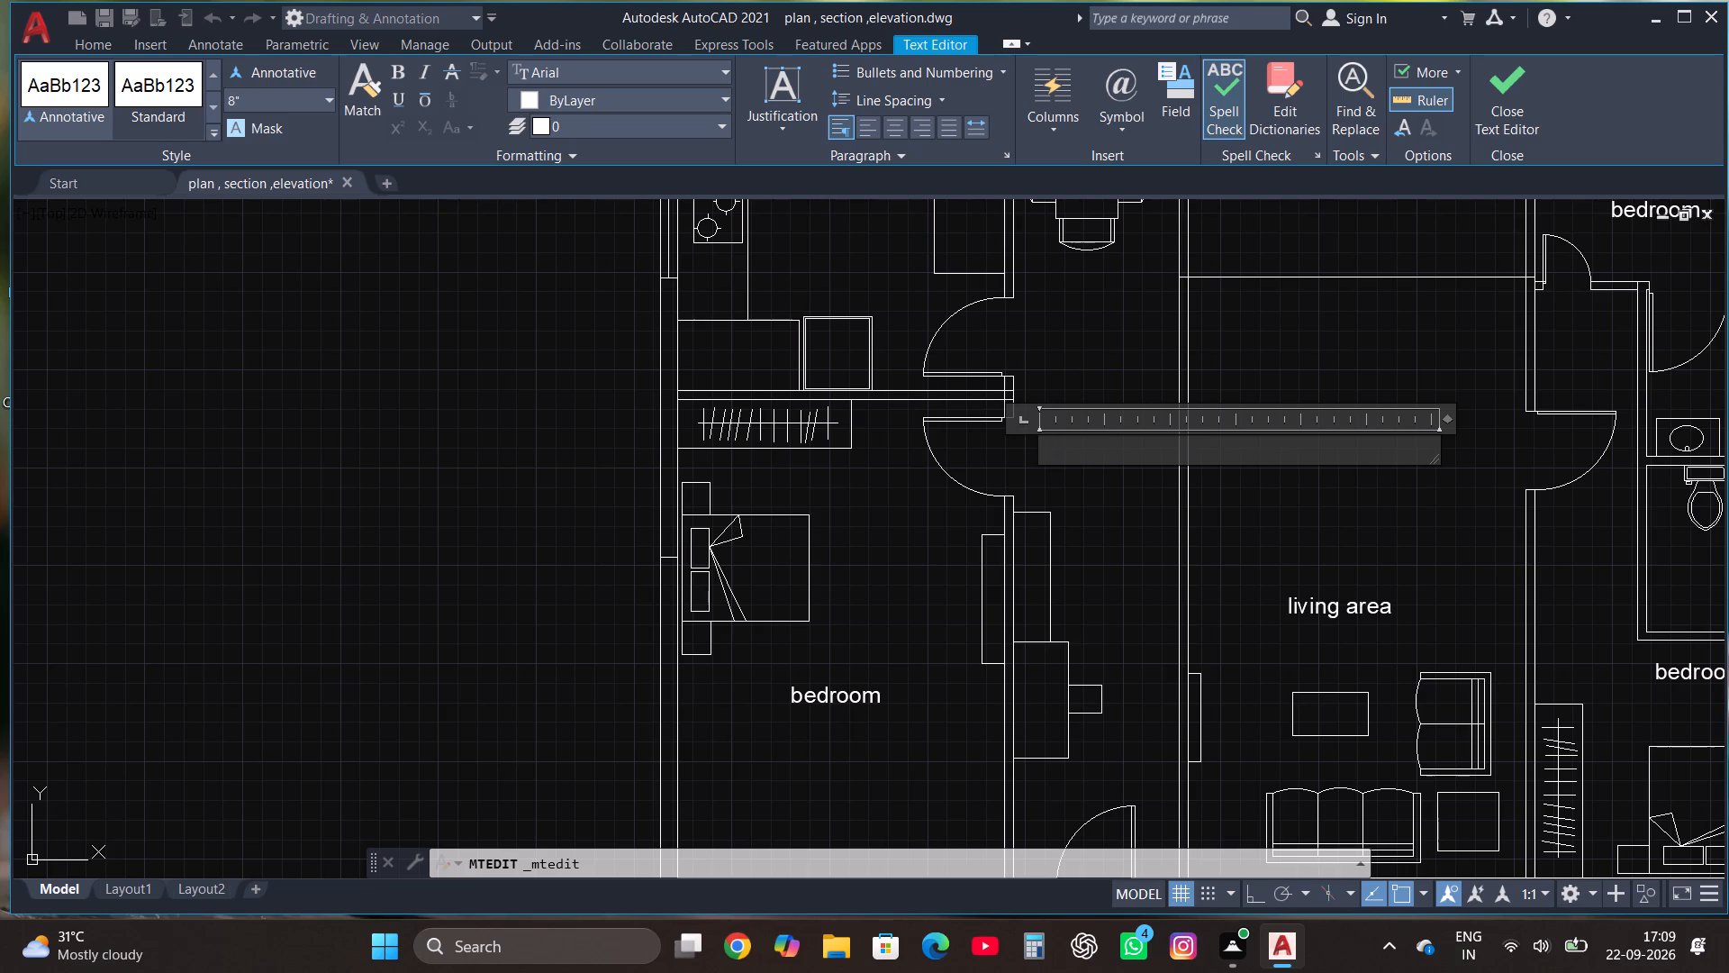
pyautogui.press('l')
pyautogui.press('i')
pyautogui.press('v')
pyautogui.press('i')
pyautogui.press('n')
pyautogui.press('g')
pyautogui.press('/')
pyautogui.press('d')
pyautogui.press('i')
pyautogui.write('nin')
pyautogui.press('g')
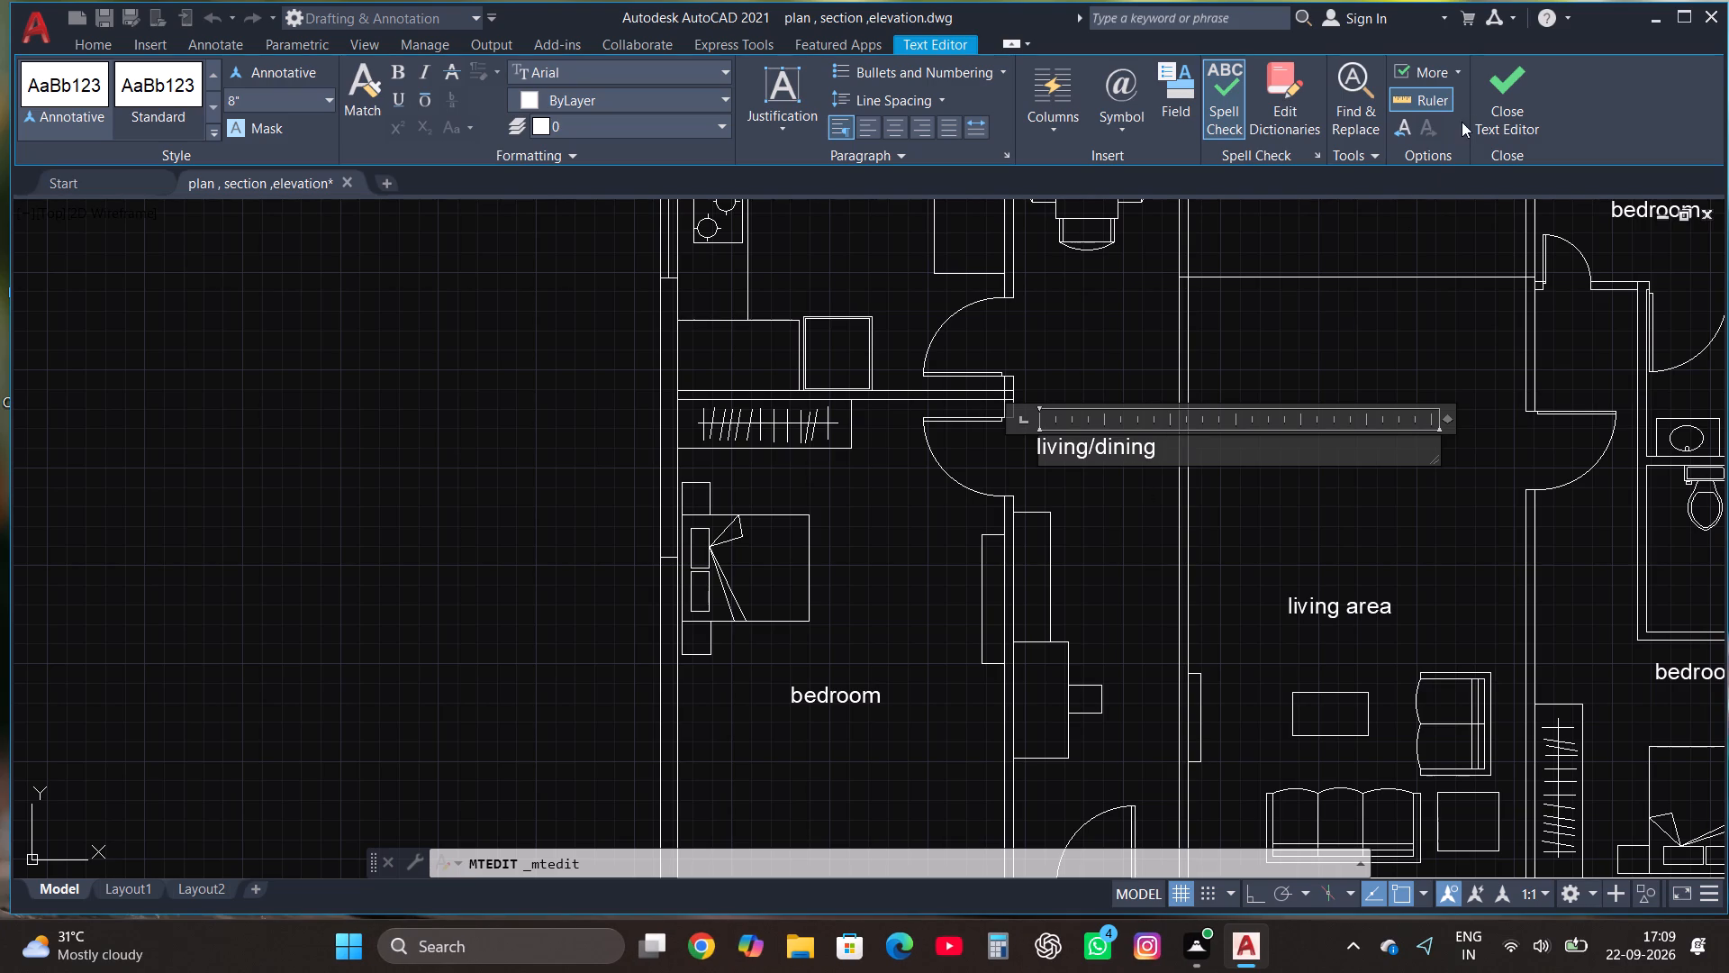
pyautogui.click(1513, 86)
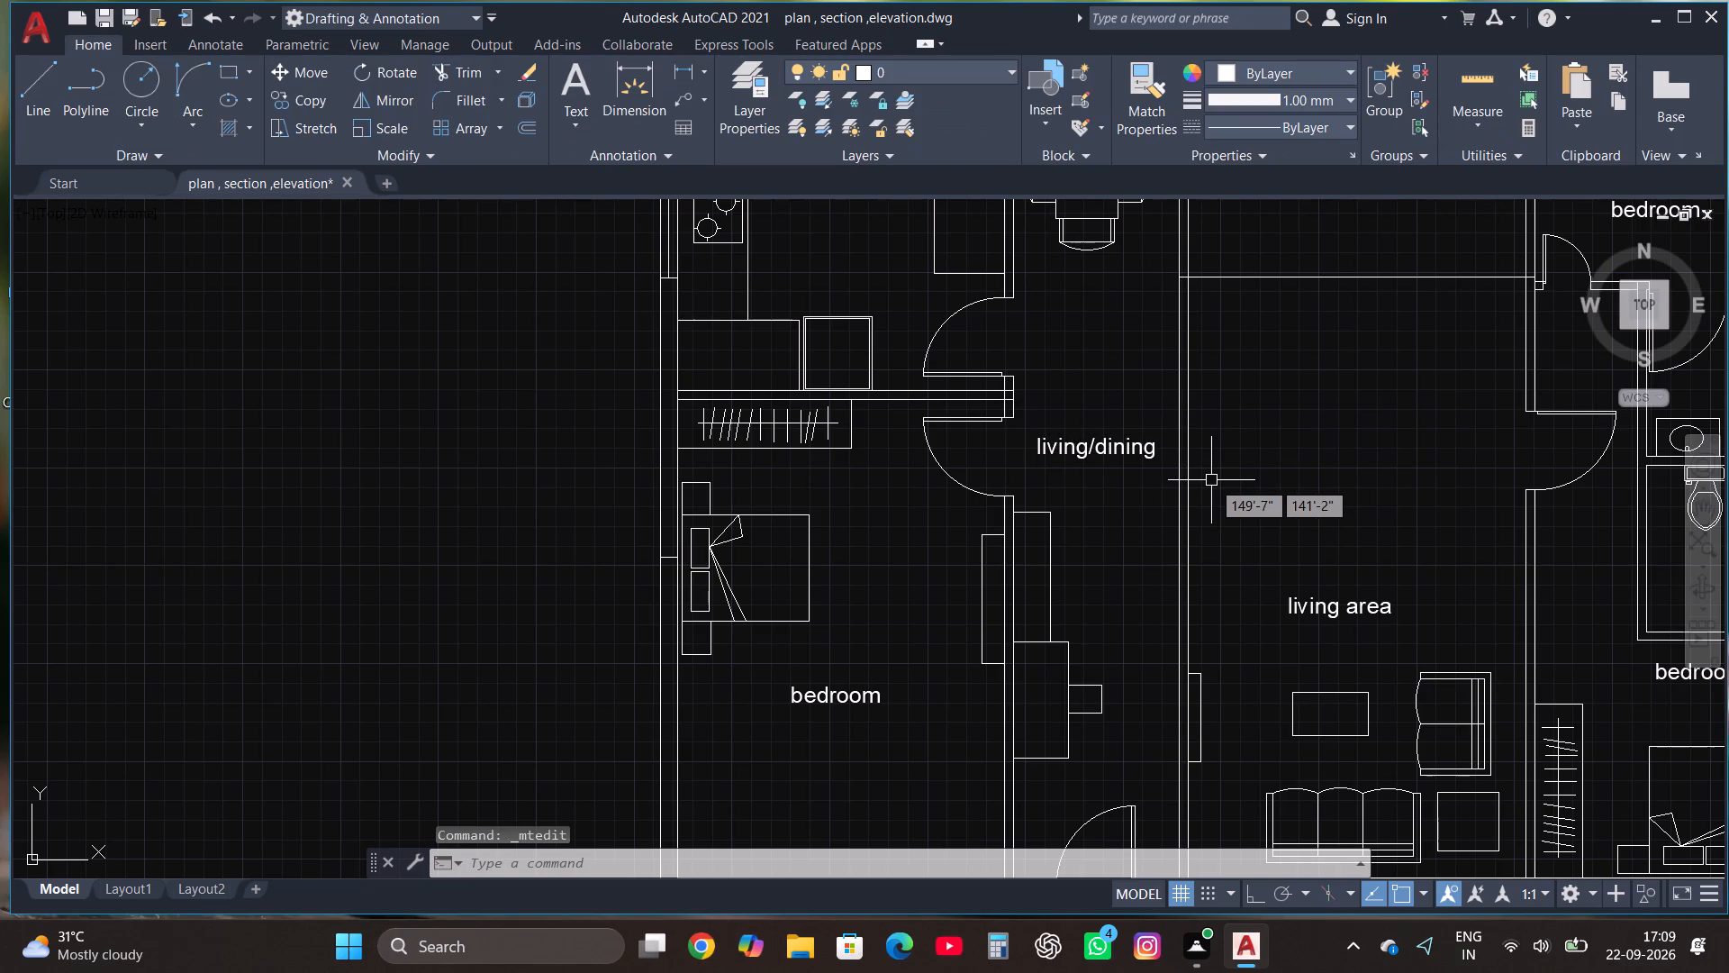
# Move the "living/dining" label a short way south within the passage, beside the furniture on its west wall.
pyautogui.click(1082, 457)
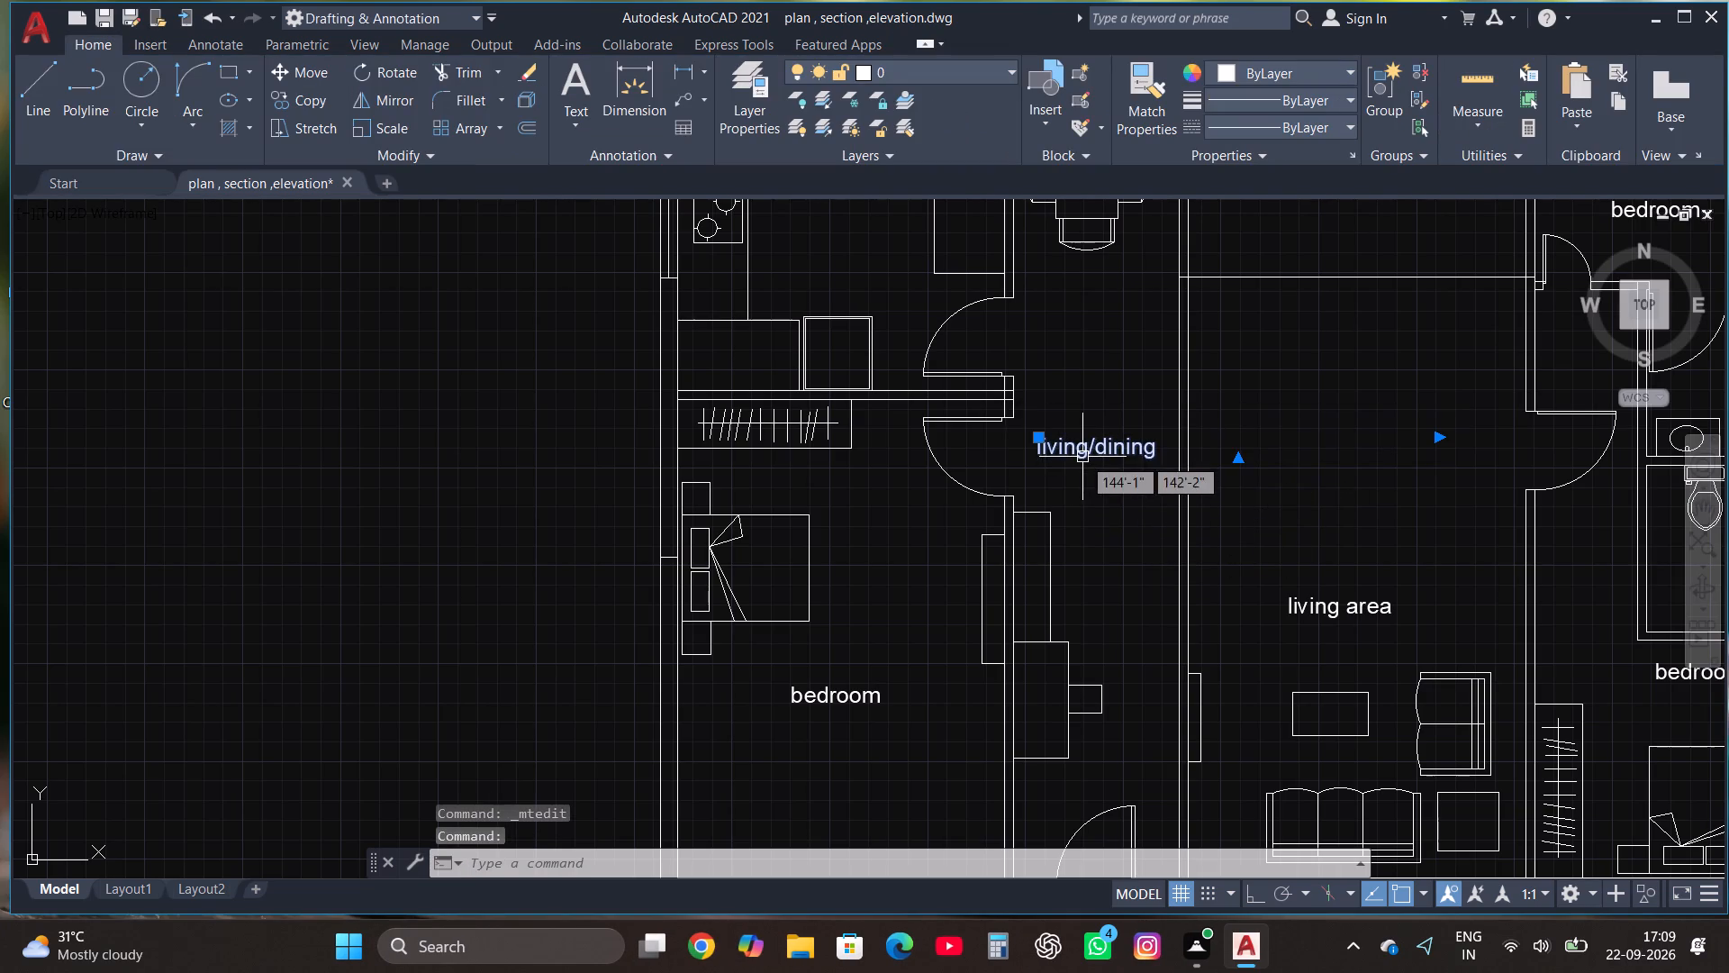
pyautogui.click(288, 68)
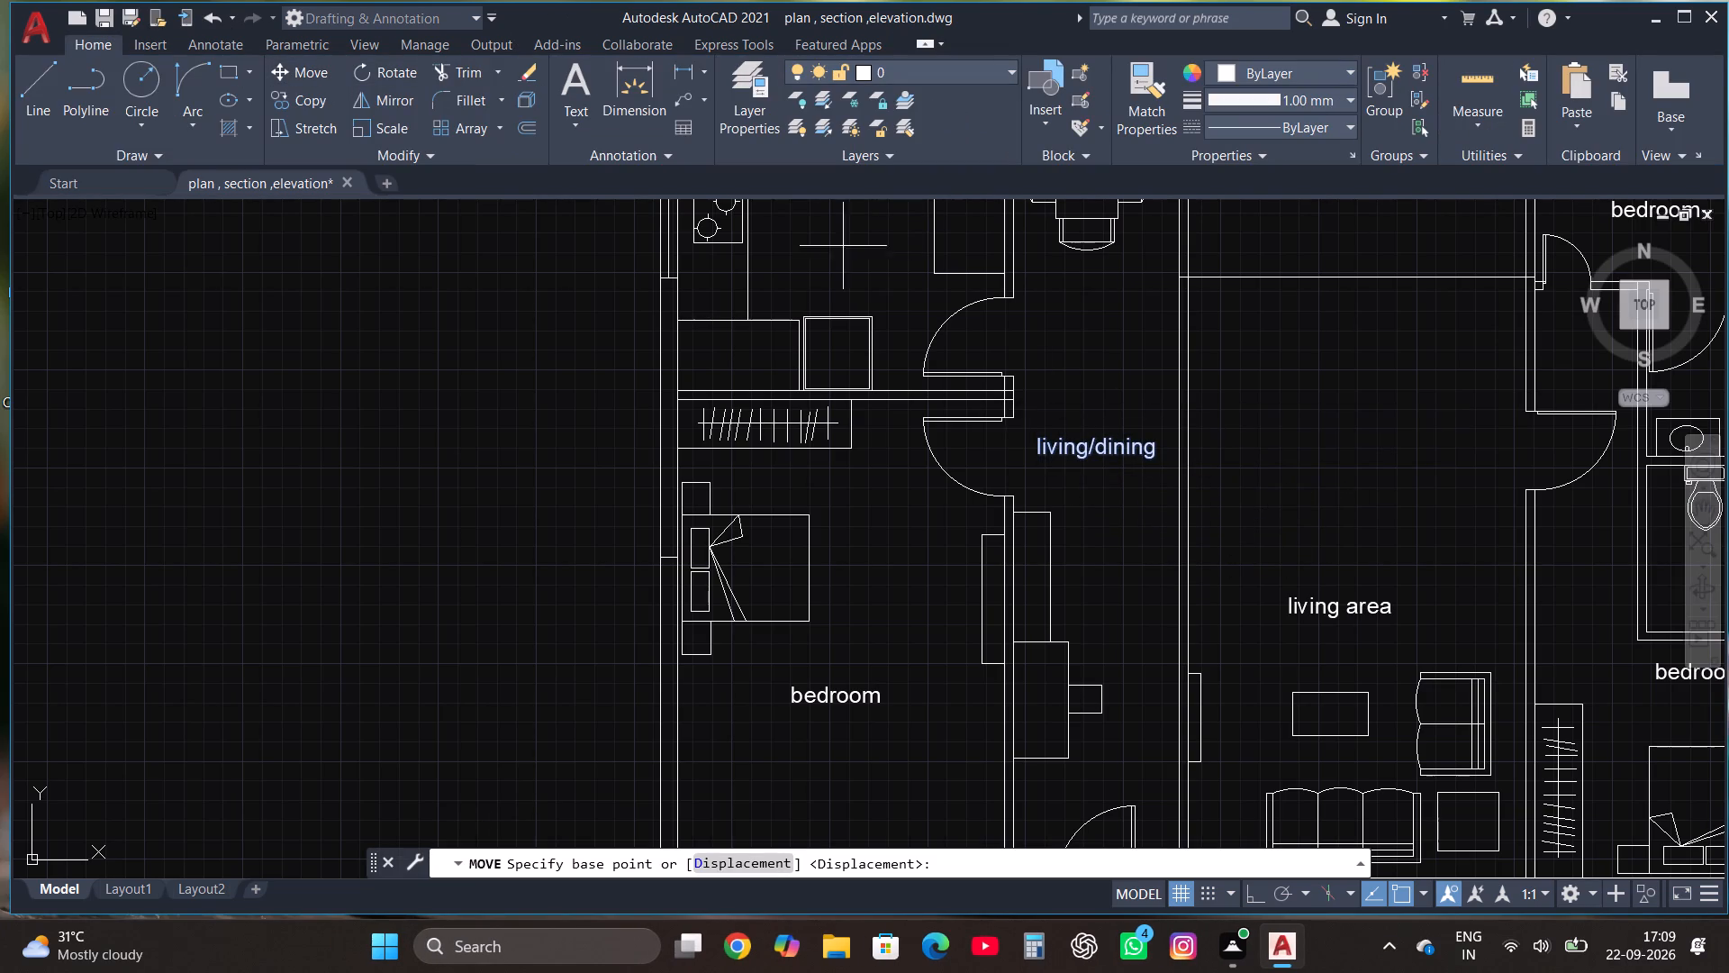
pyautogui.click(1085, 445)
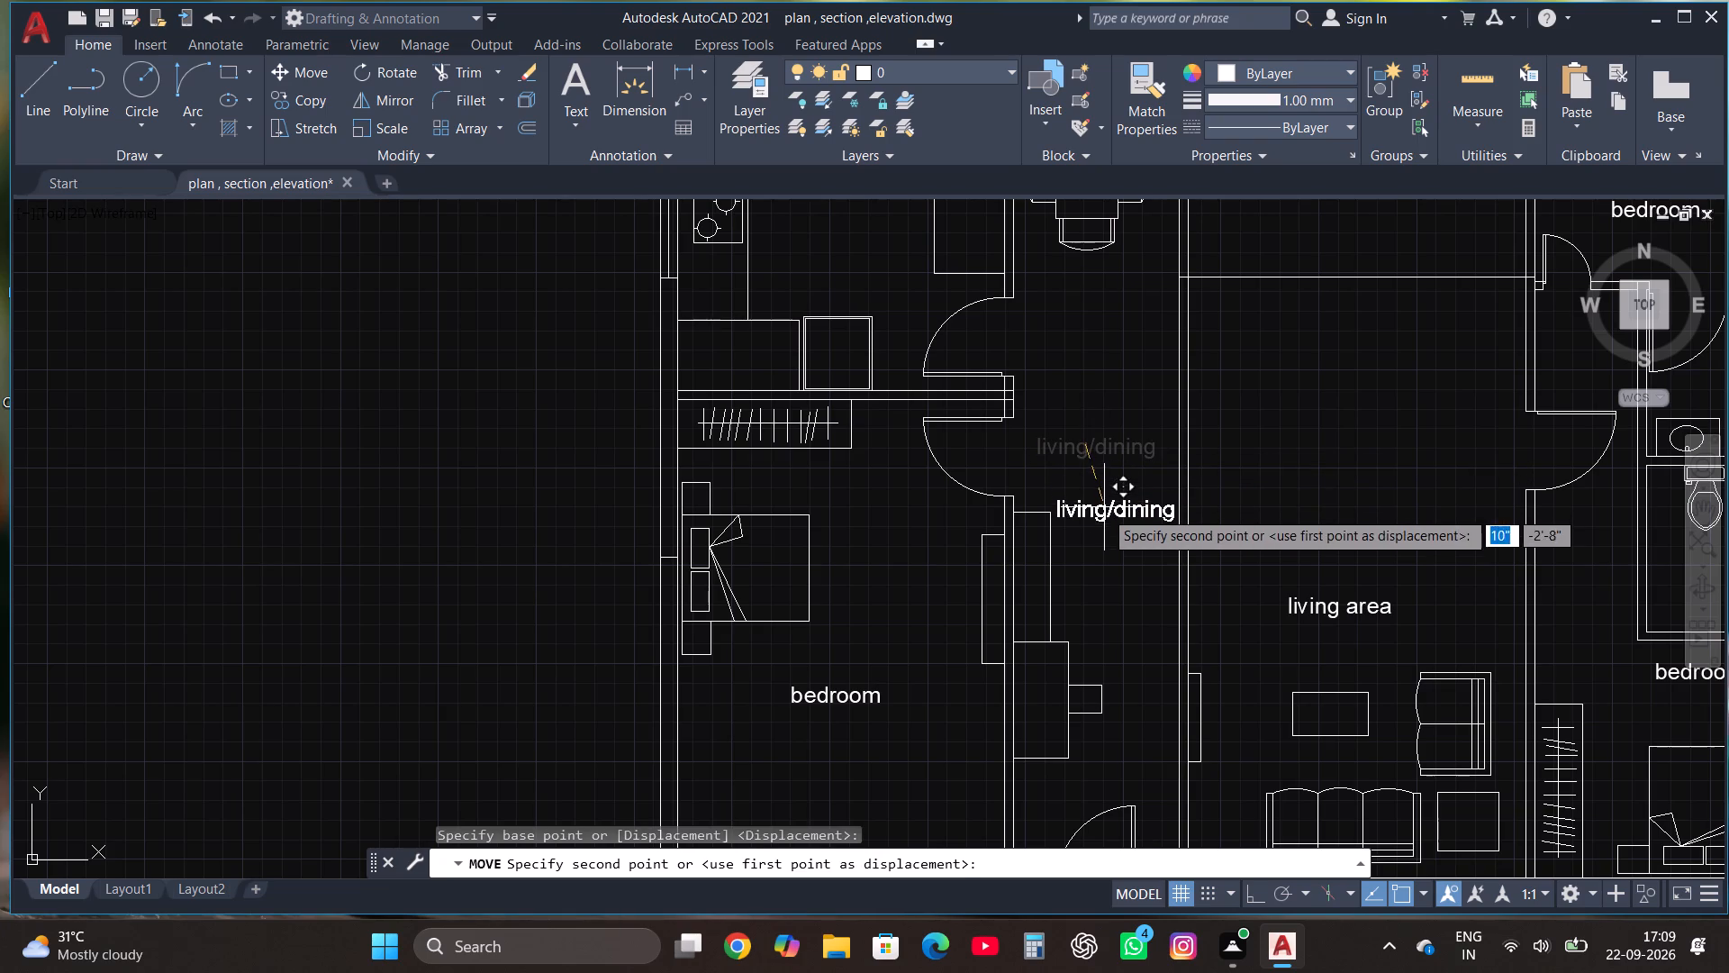
pyautogui.click(1099, 556)
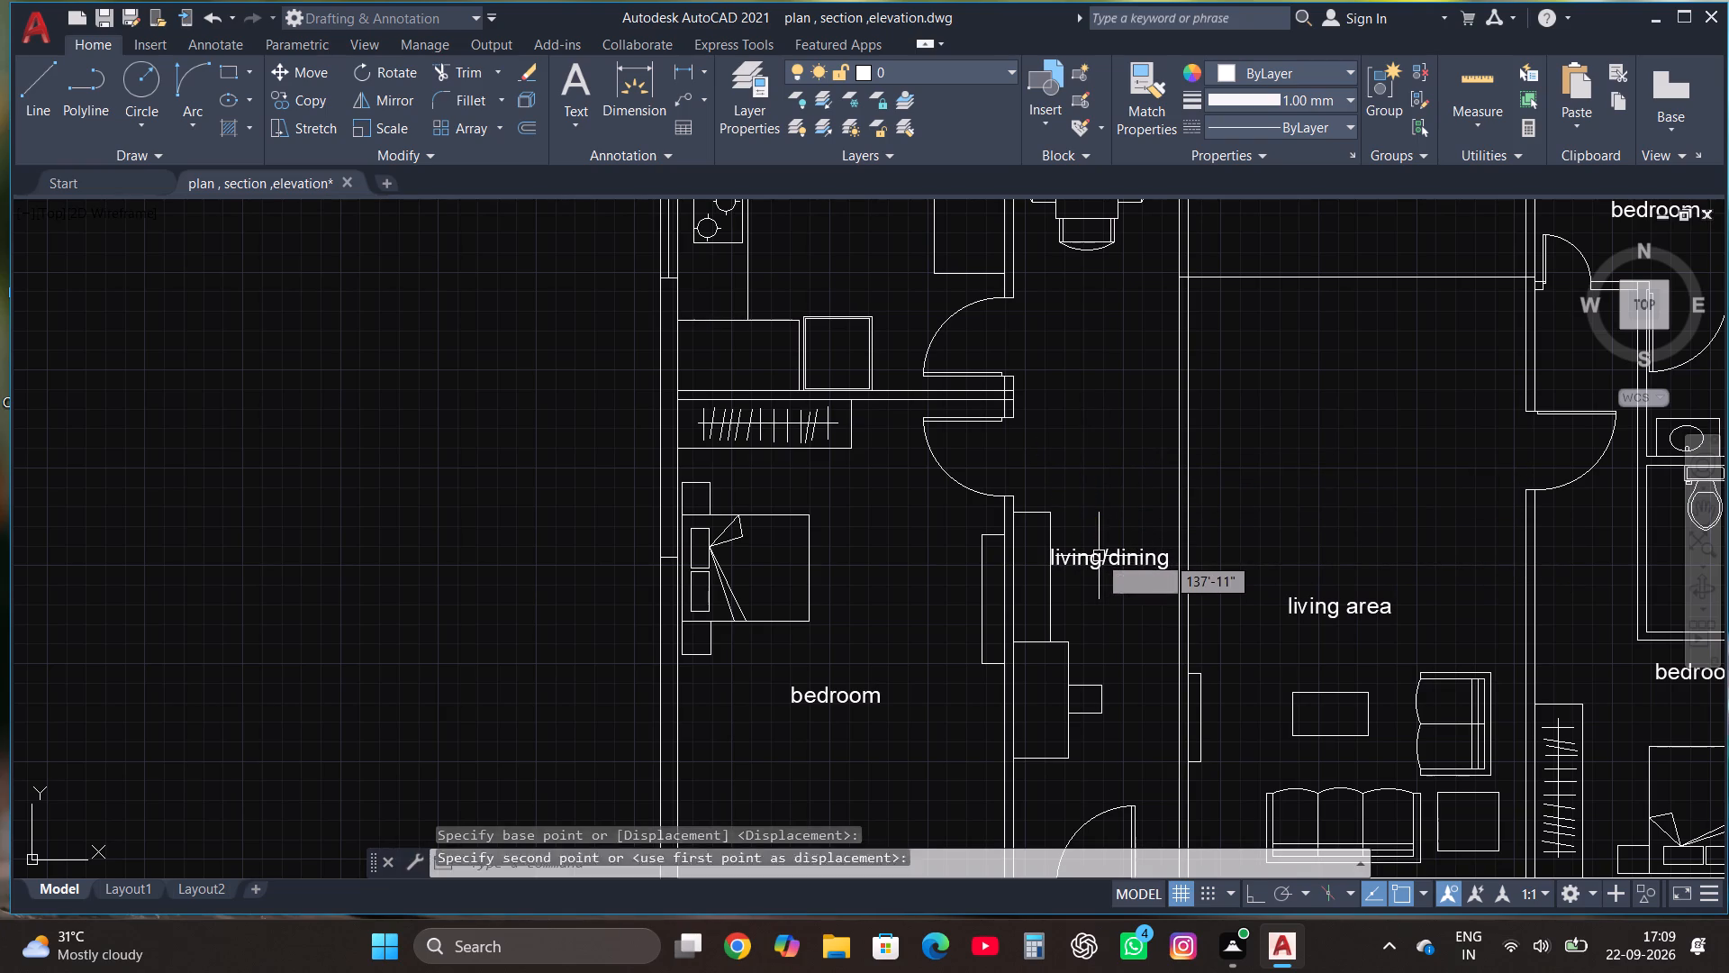
pyautogui.press('Escape')
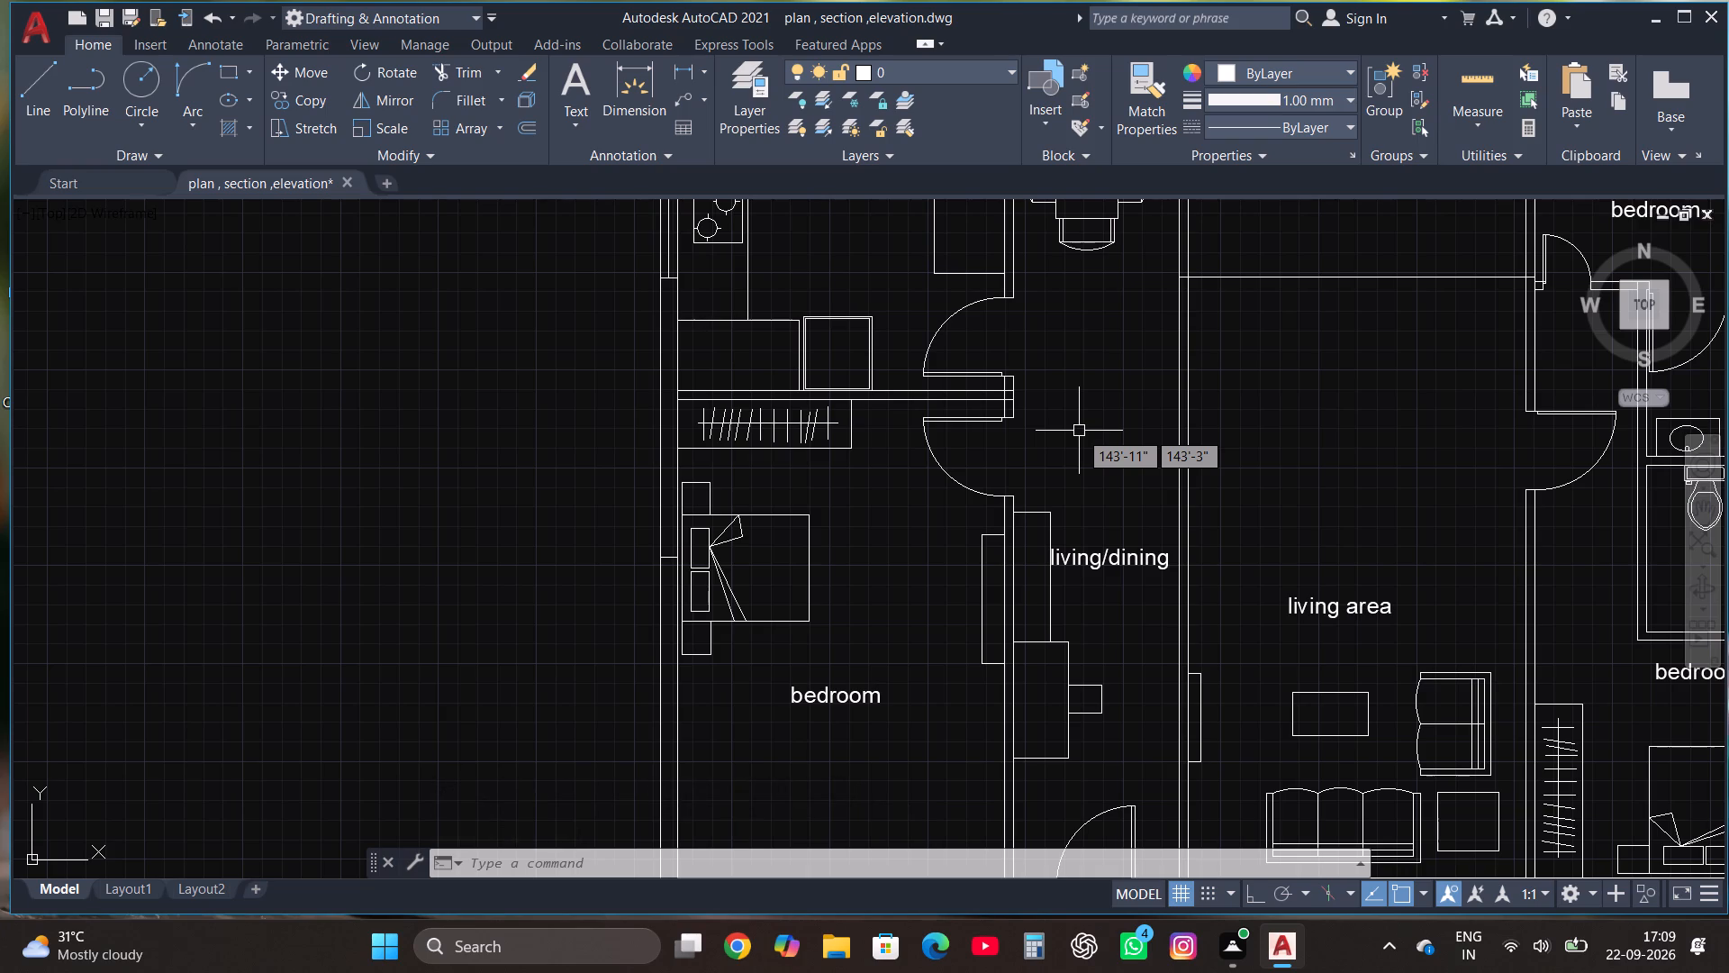
# Insert the "Trees - Imperial" block from the architectural tool palette in the empty space west of the front garden.
pyautogui.scroll(-1, 1109, 492)
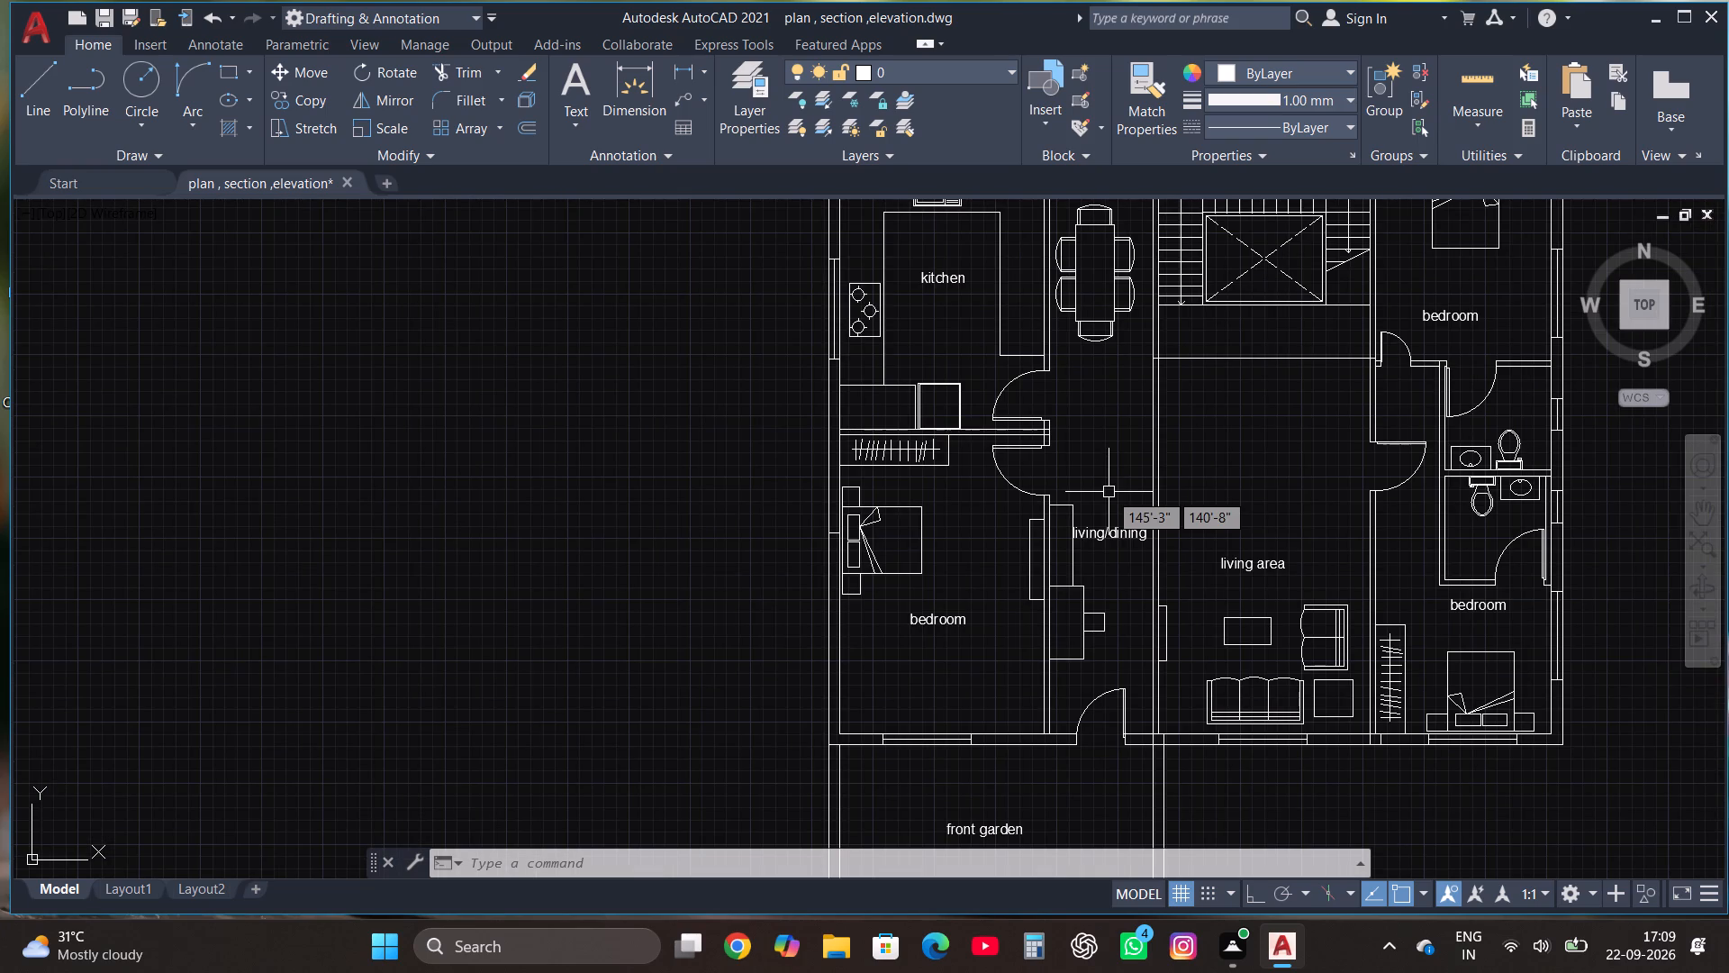
pyautogui.scroll(-3, 1094, 552)
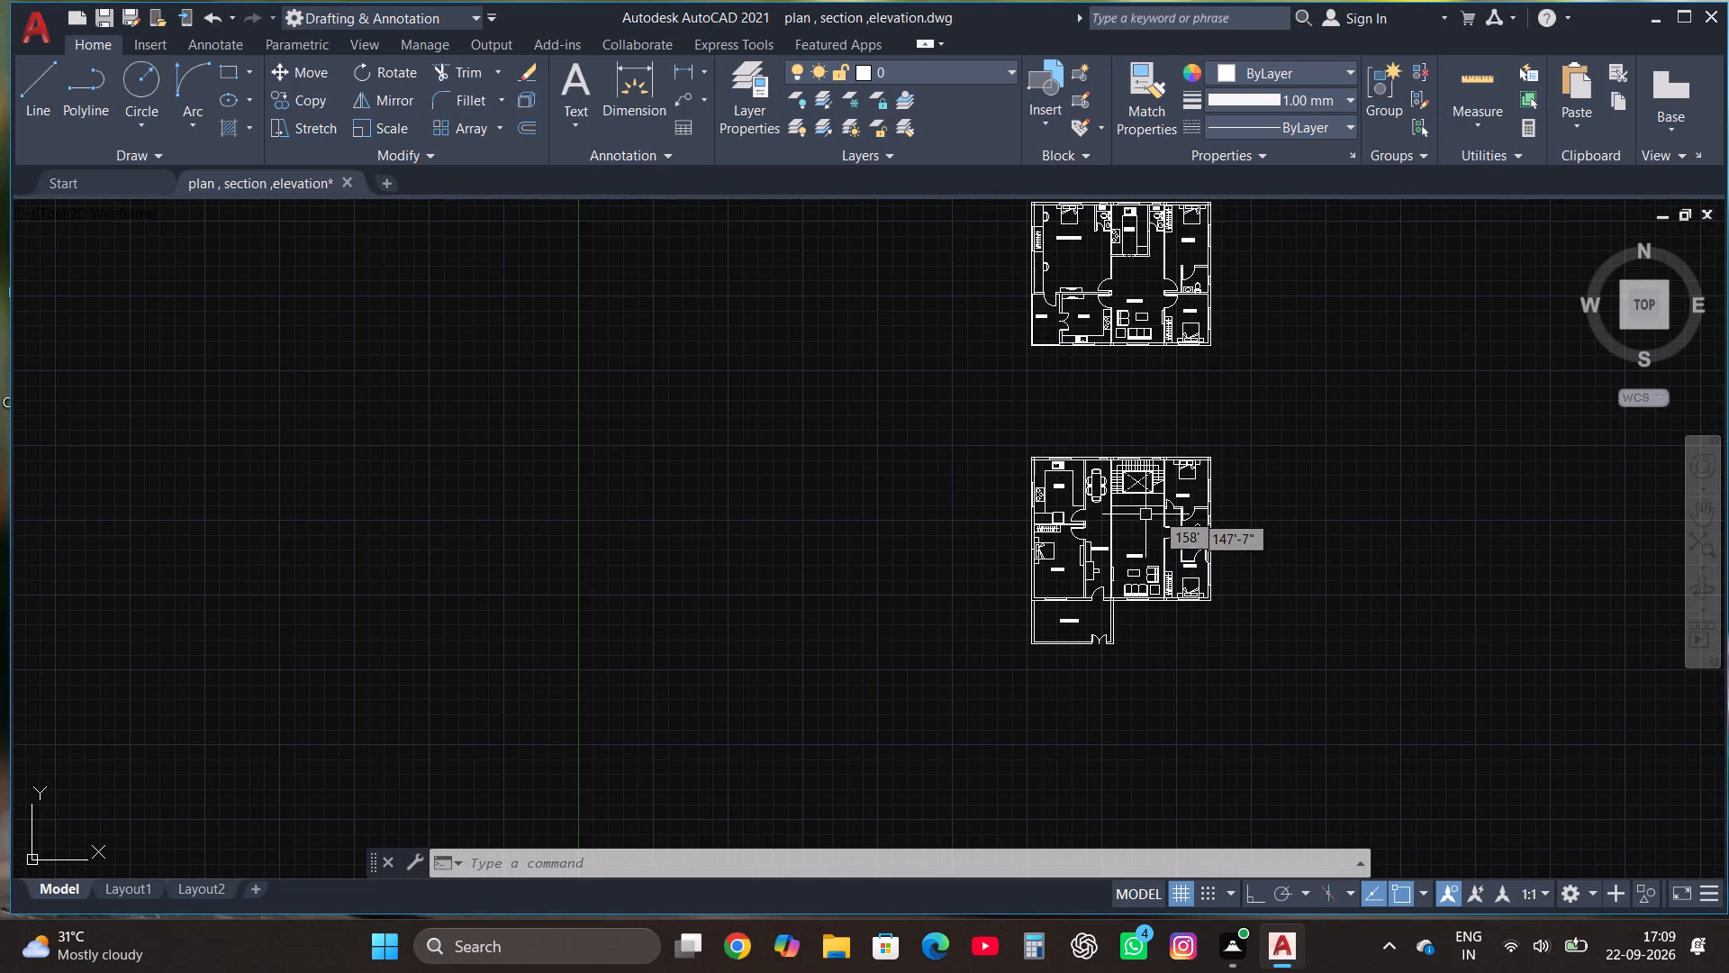
pyautogui.scroll(1, 1133, 656)
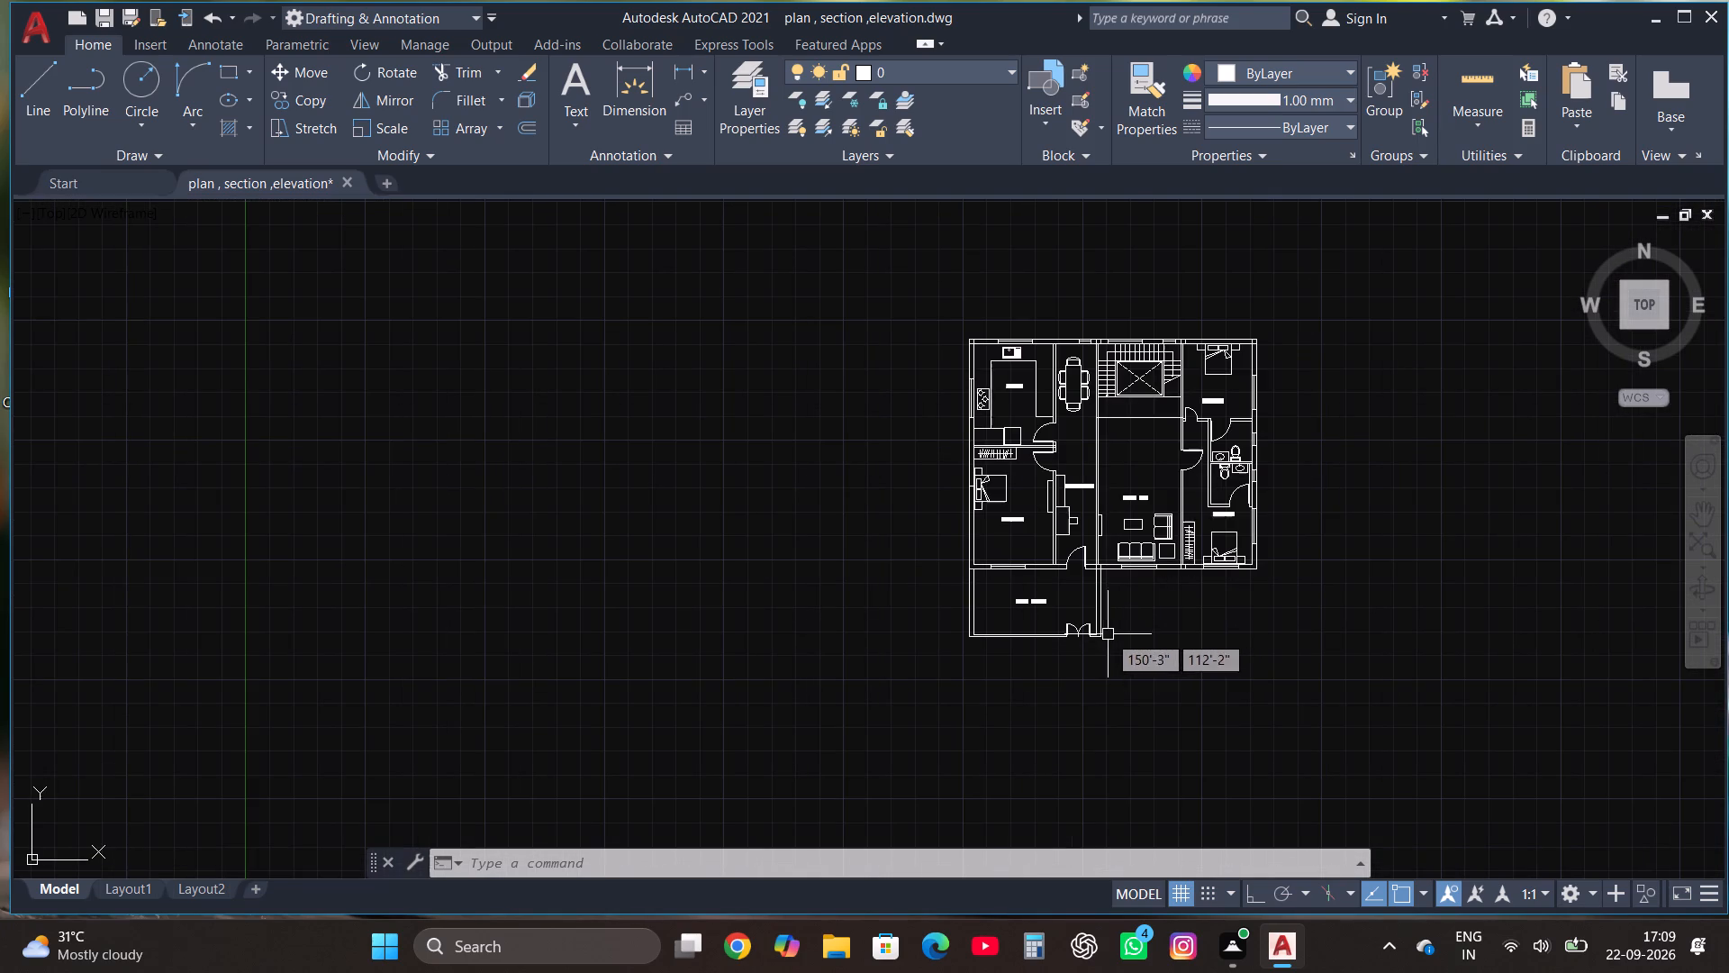
pyautogui.scroll(2, 1103, 630)
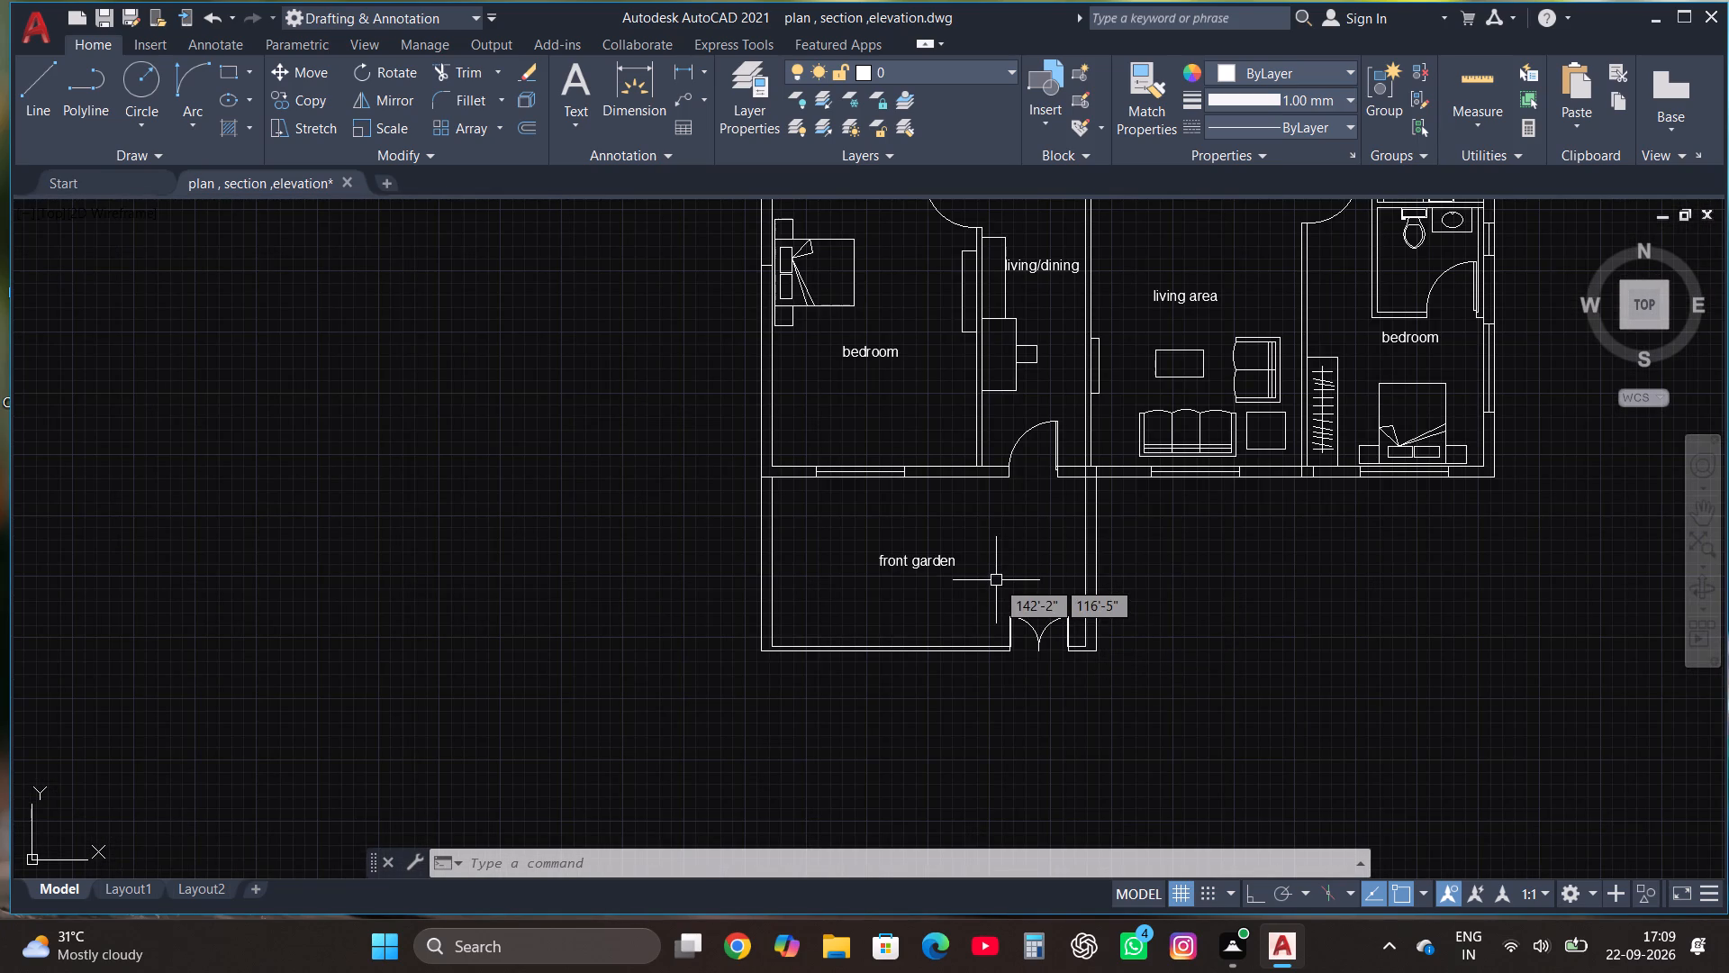
pyautogui.write('tool')
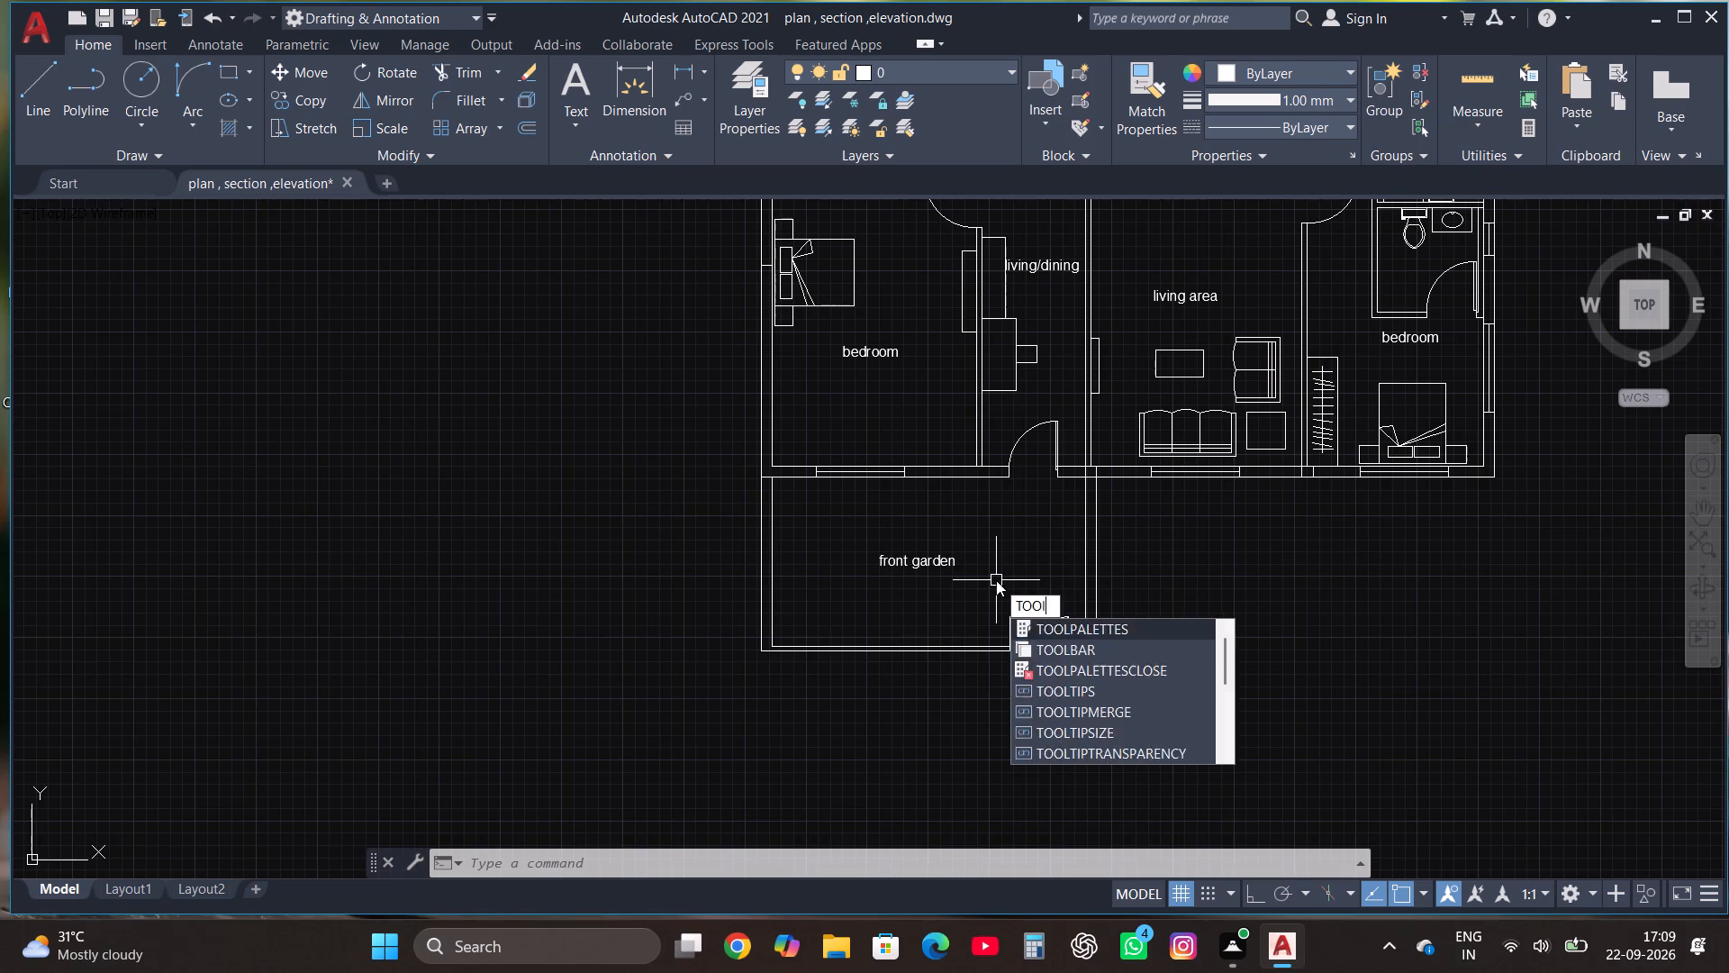
pyautogui.click(1083, 632)
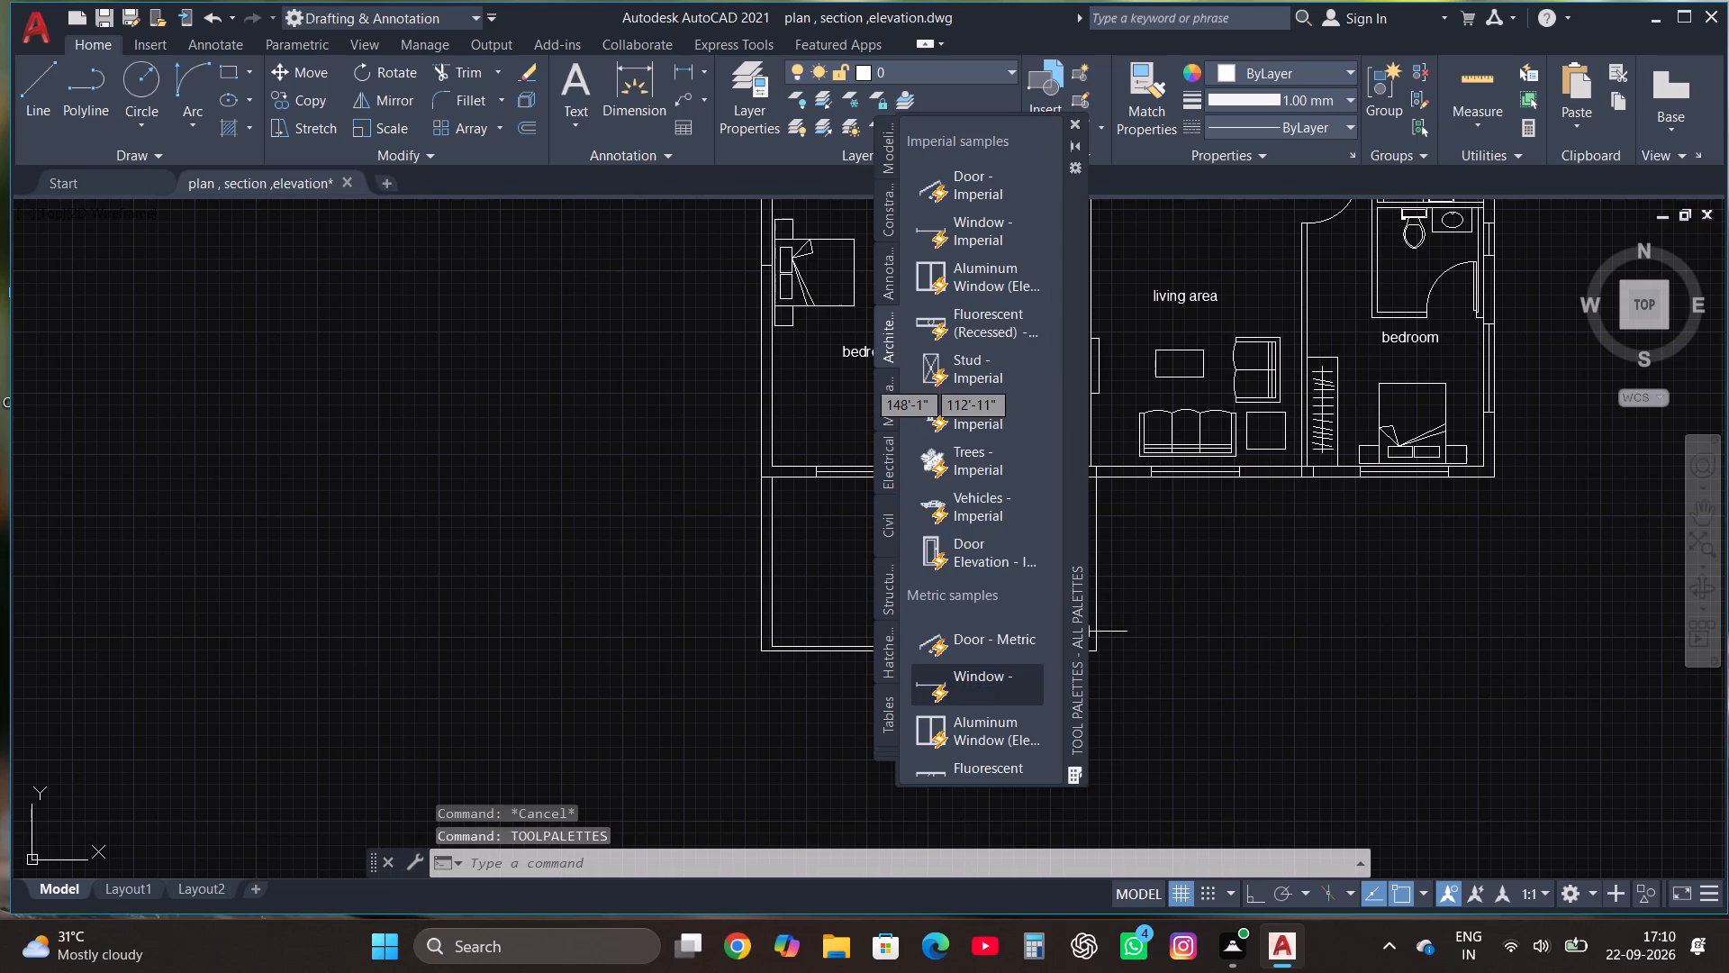
pyautogui.click(983, 468)
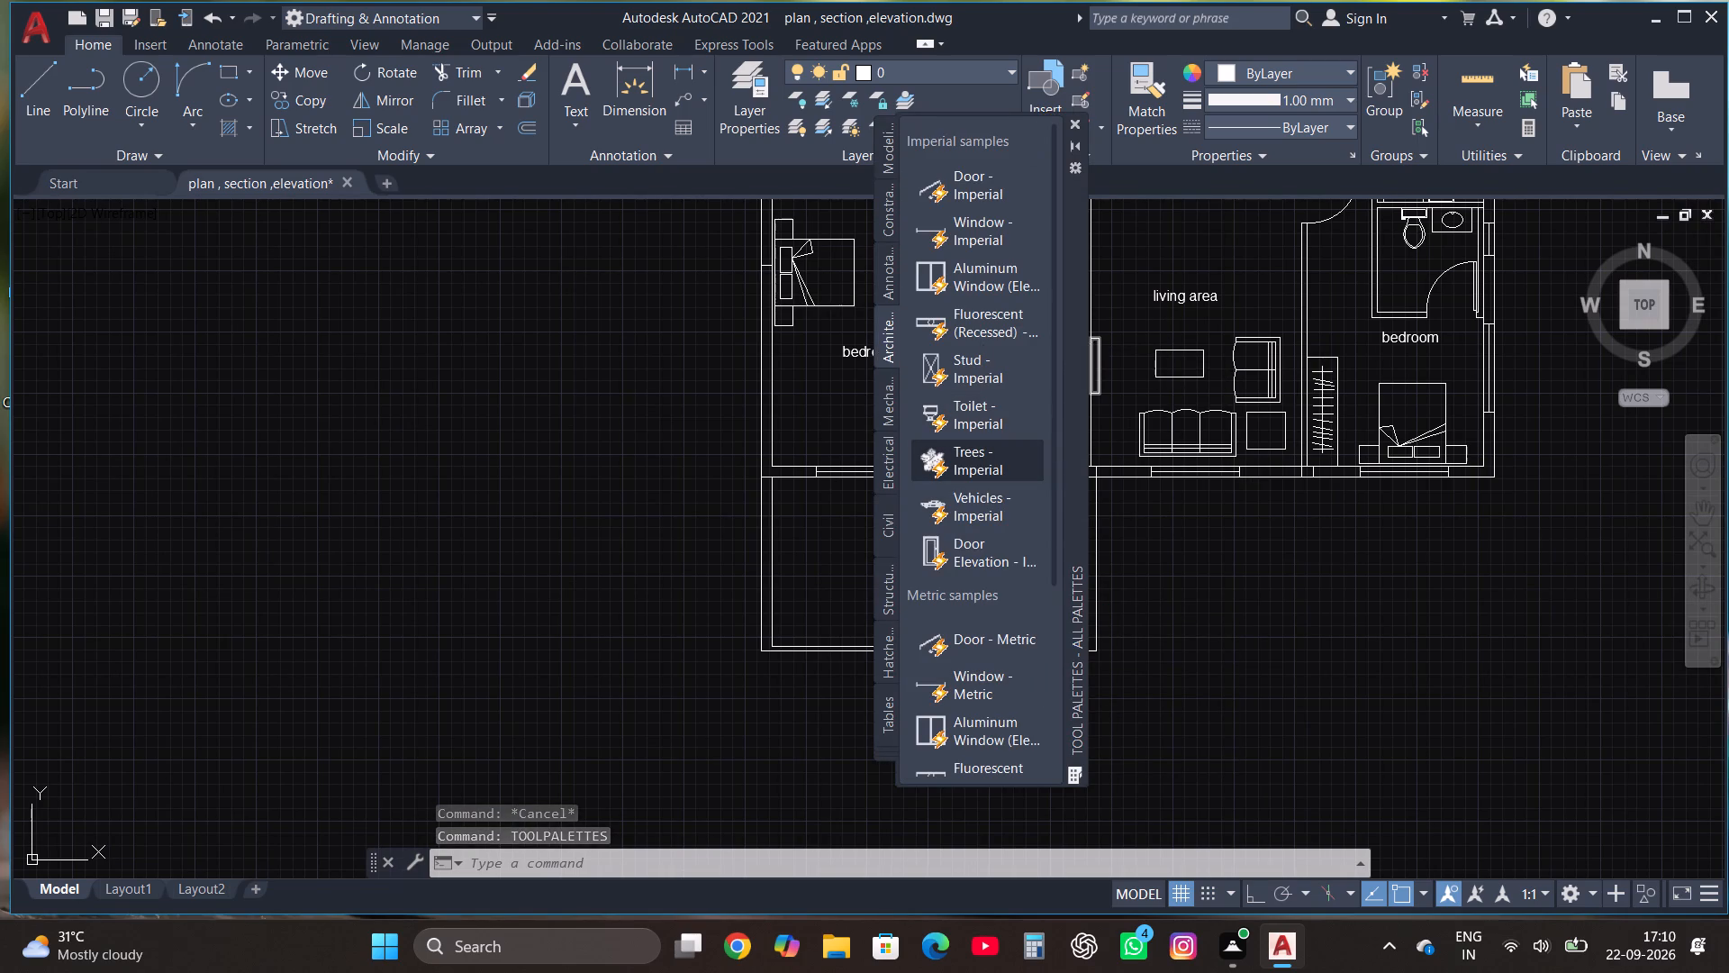
pyautogui.click(501, 606)
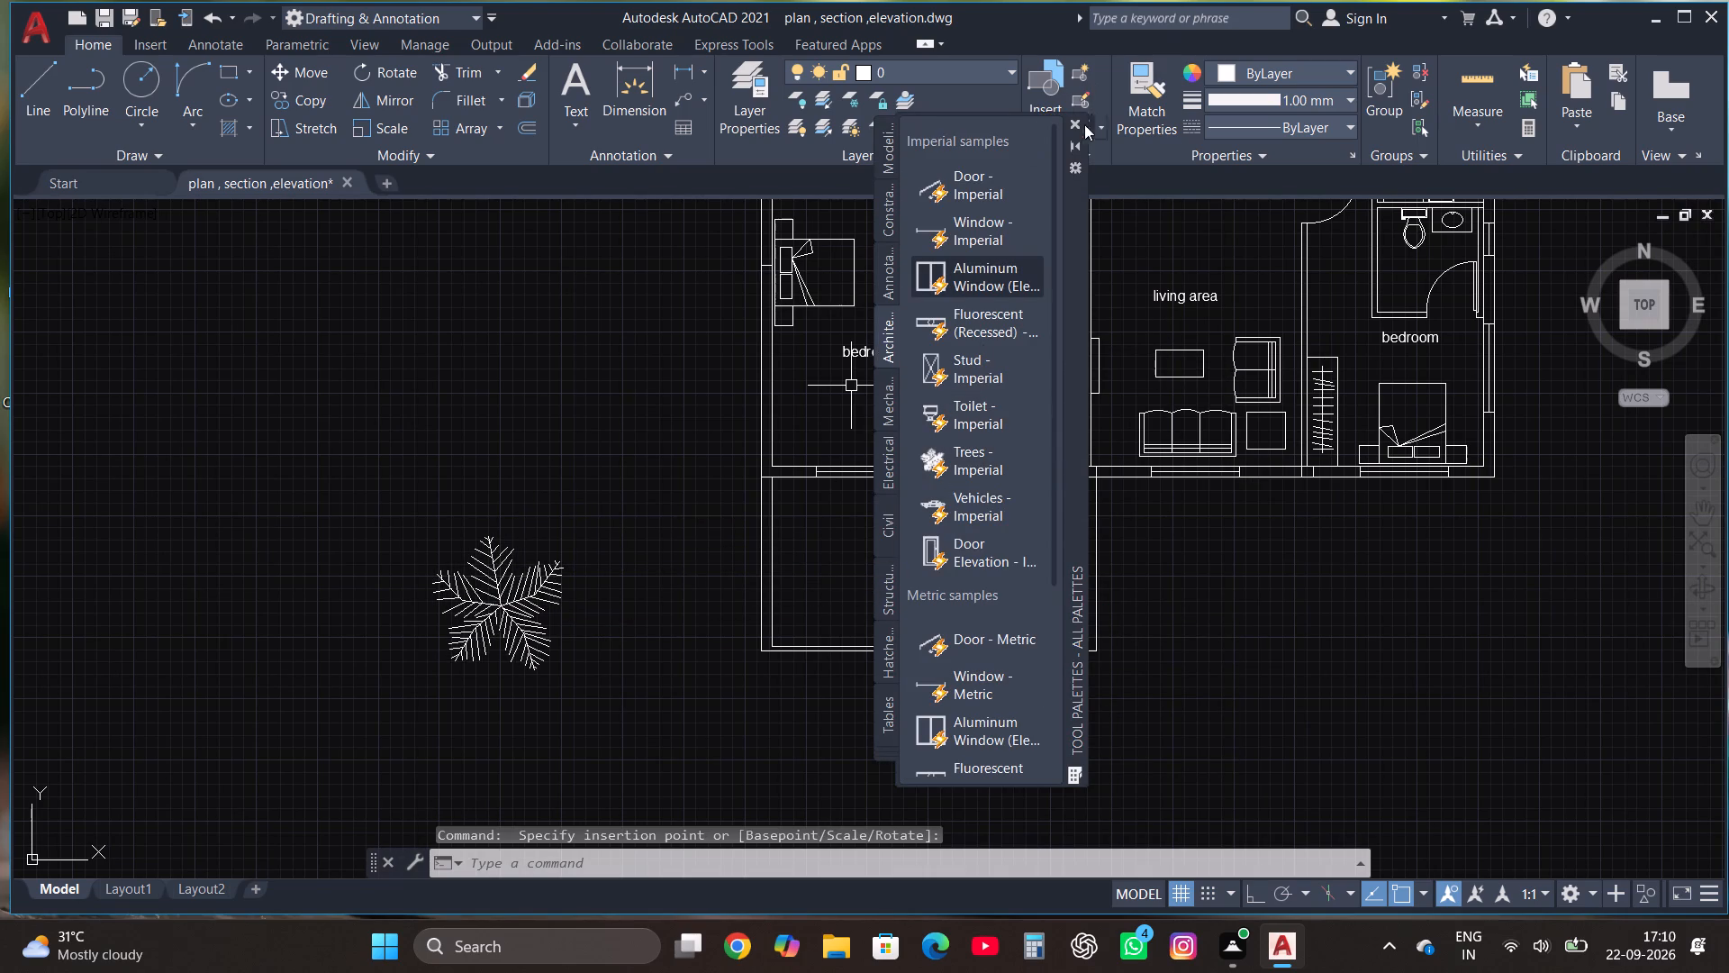
pyautogui.click(1079, 123)
# Scale the inserted tree down freehand to about a third of its size.
pyautogui.click(514, 574)
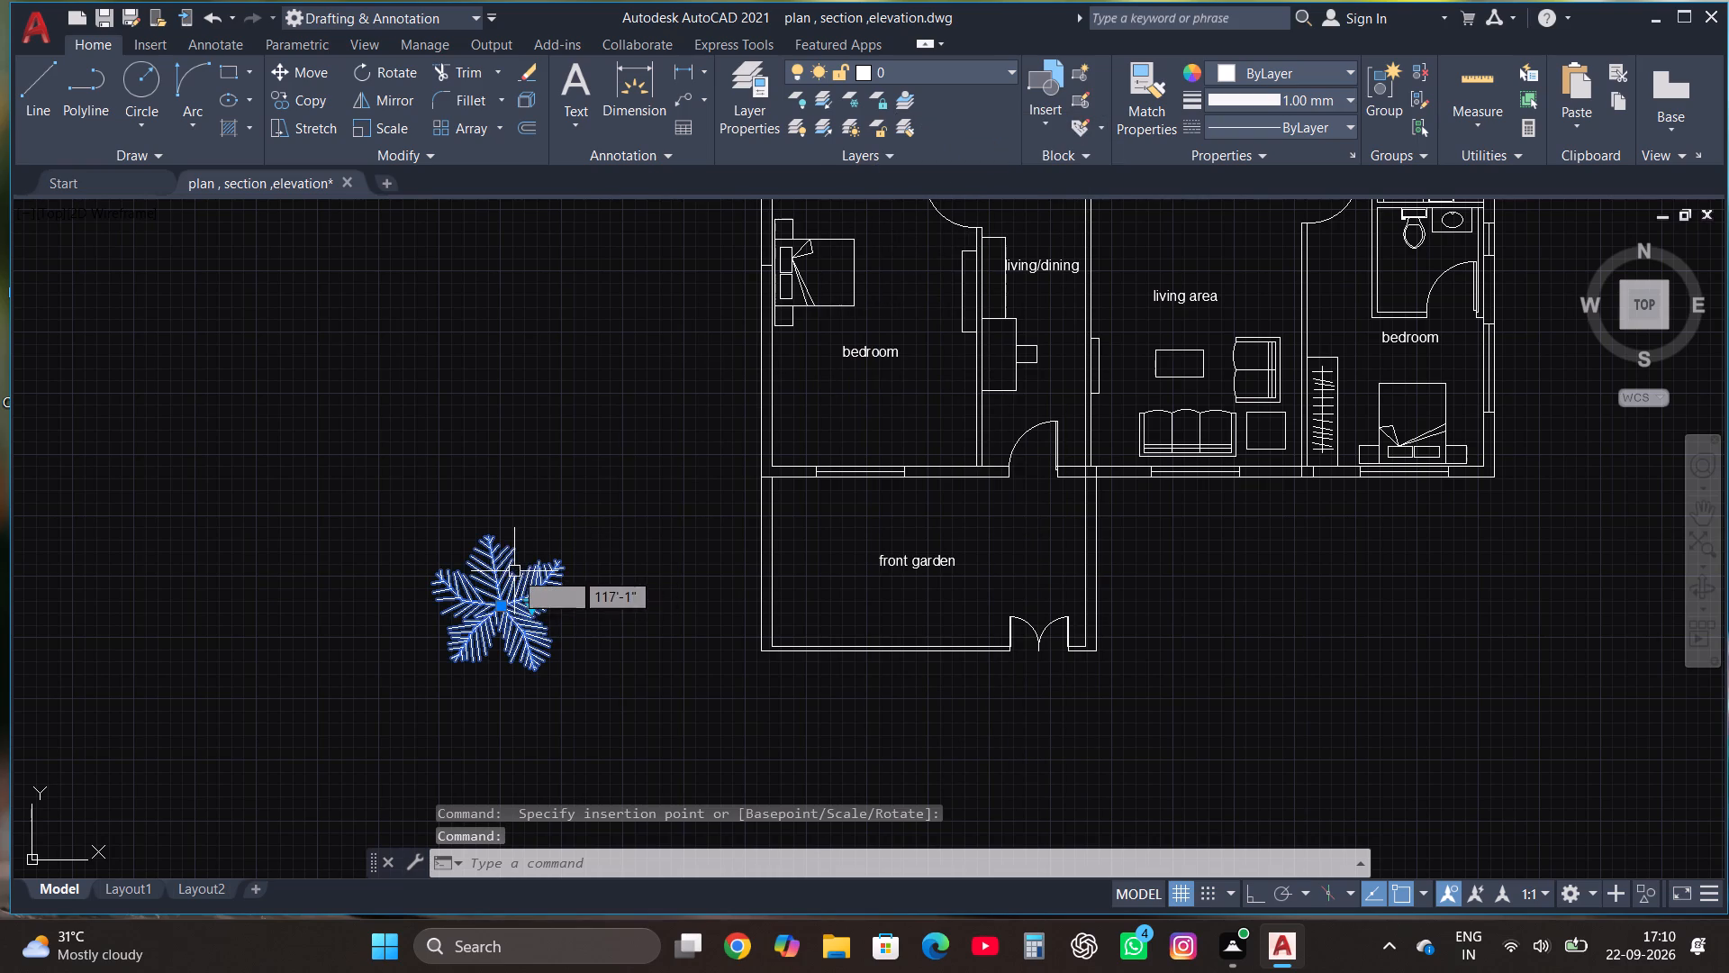
pyautogui.click(375, 130)
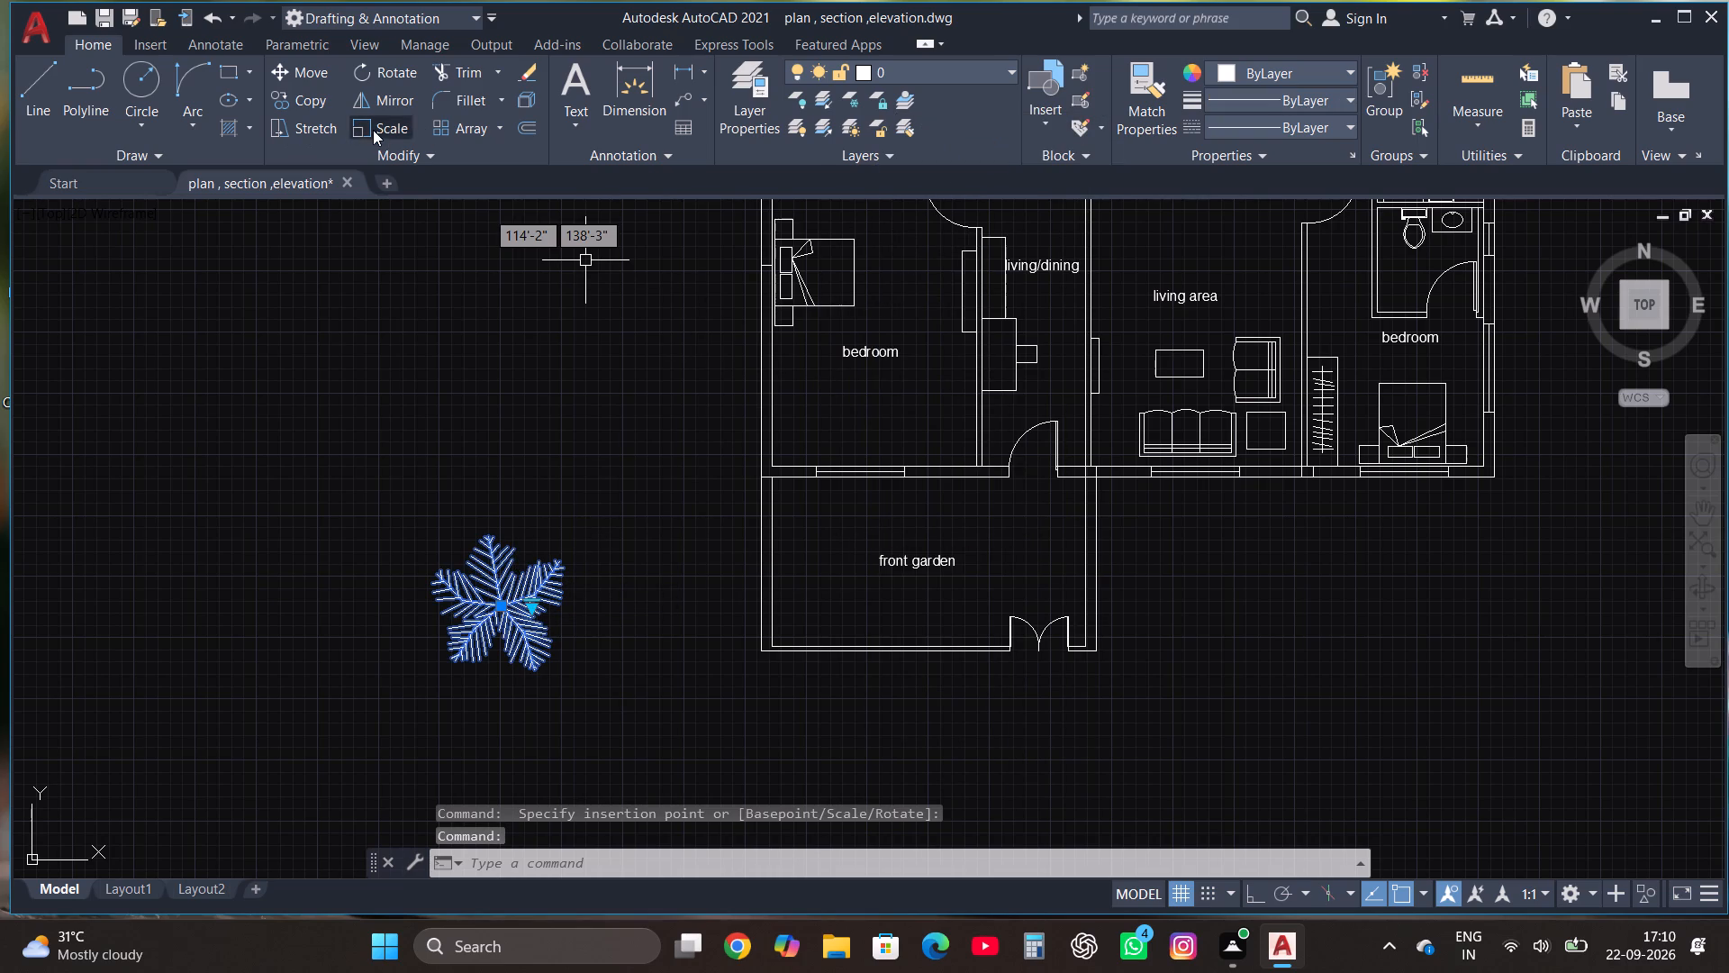
pyautogui.click(488, 589)
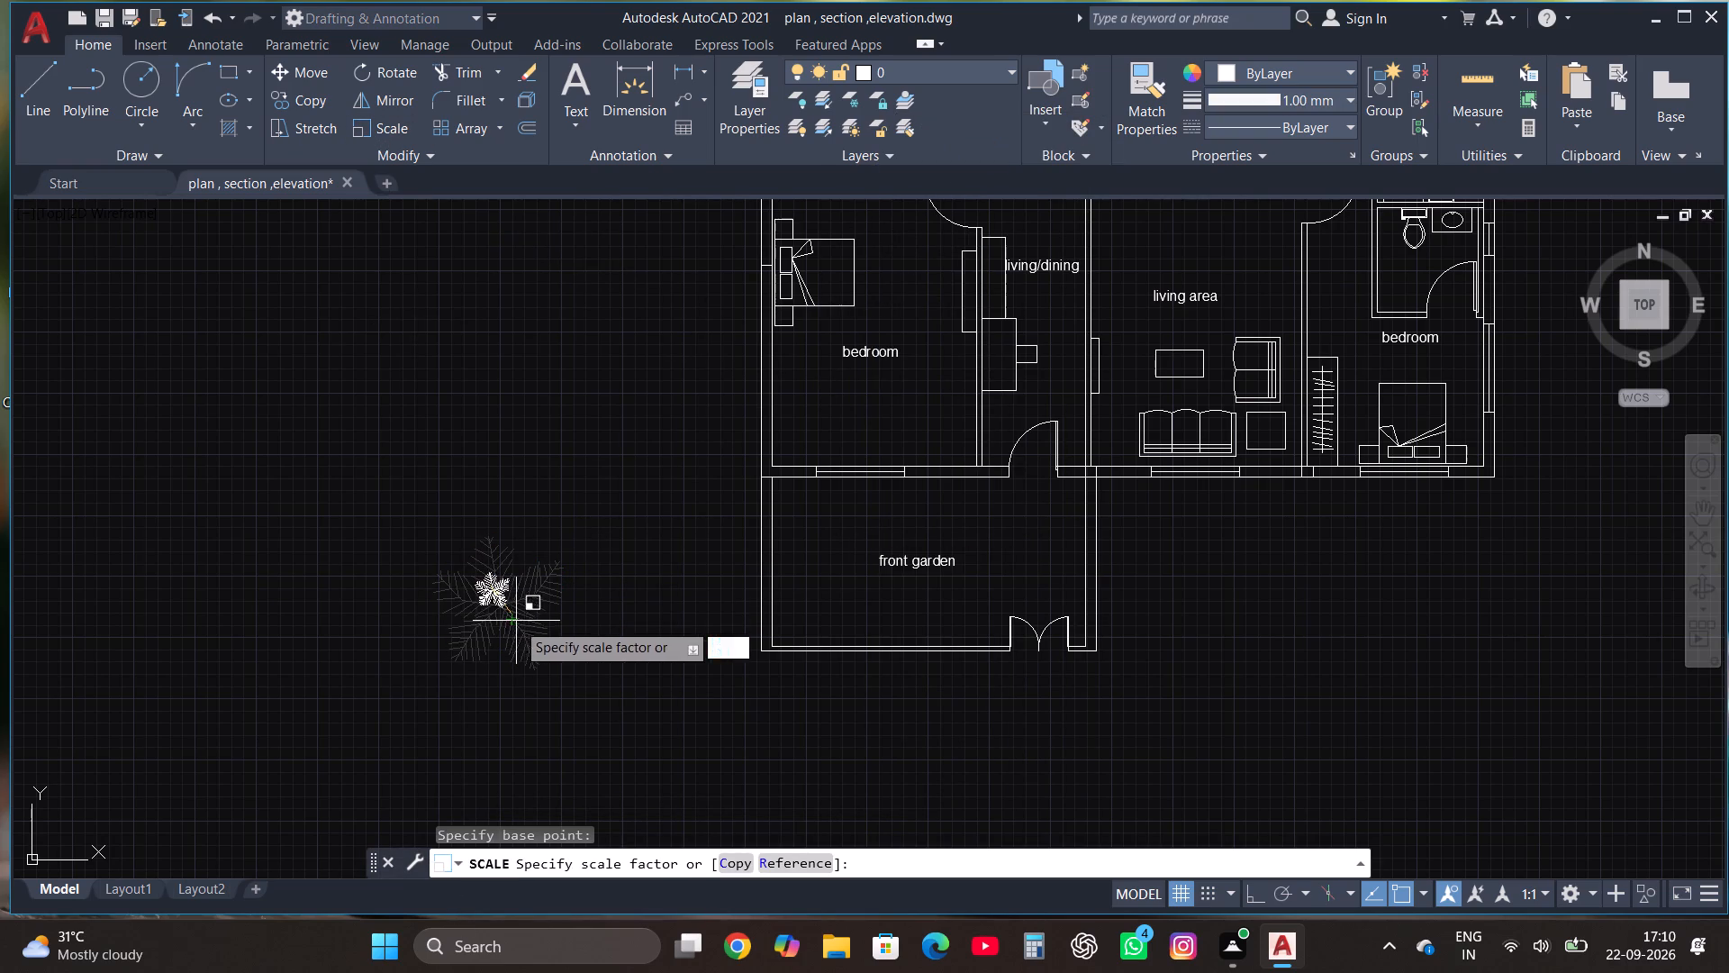
pyautogui.click(517, 628)
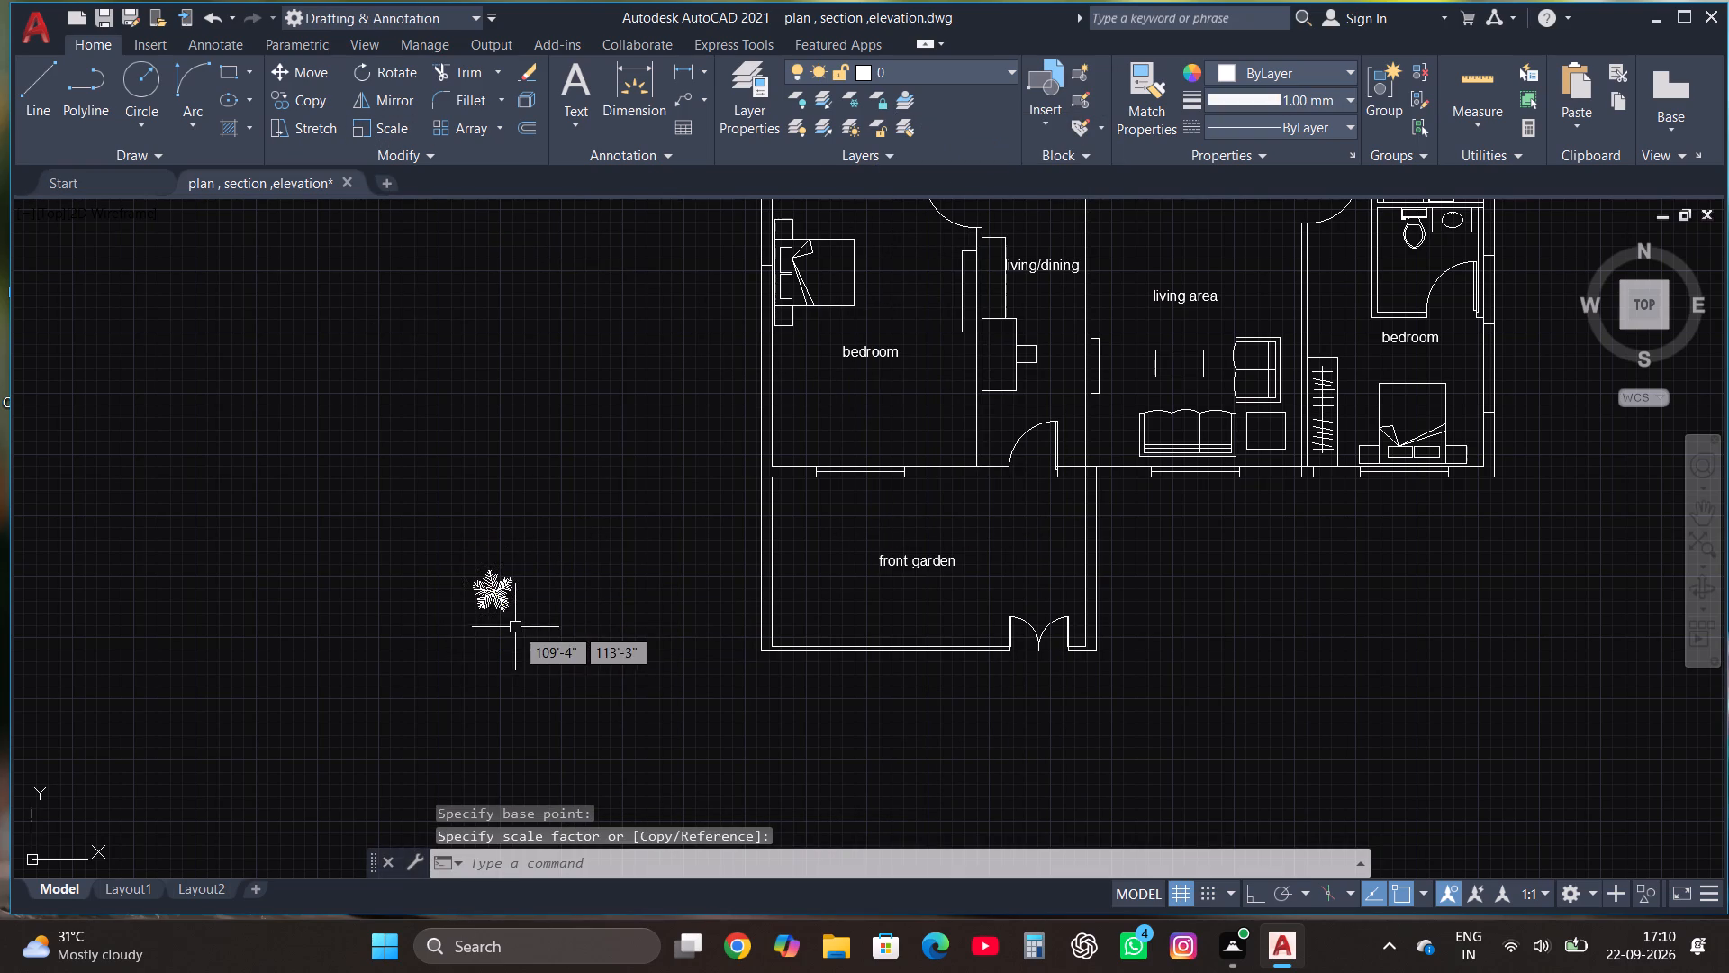
# Create a new layer named "garden" with green index colour 80.
pyautogui.scroll(2, 500, 599)
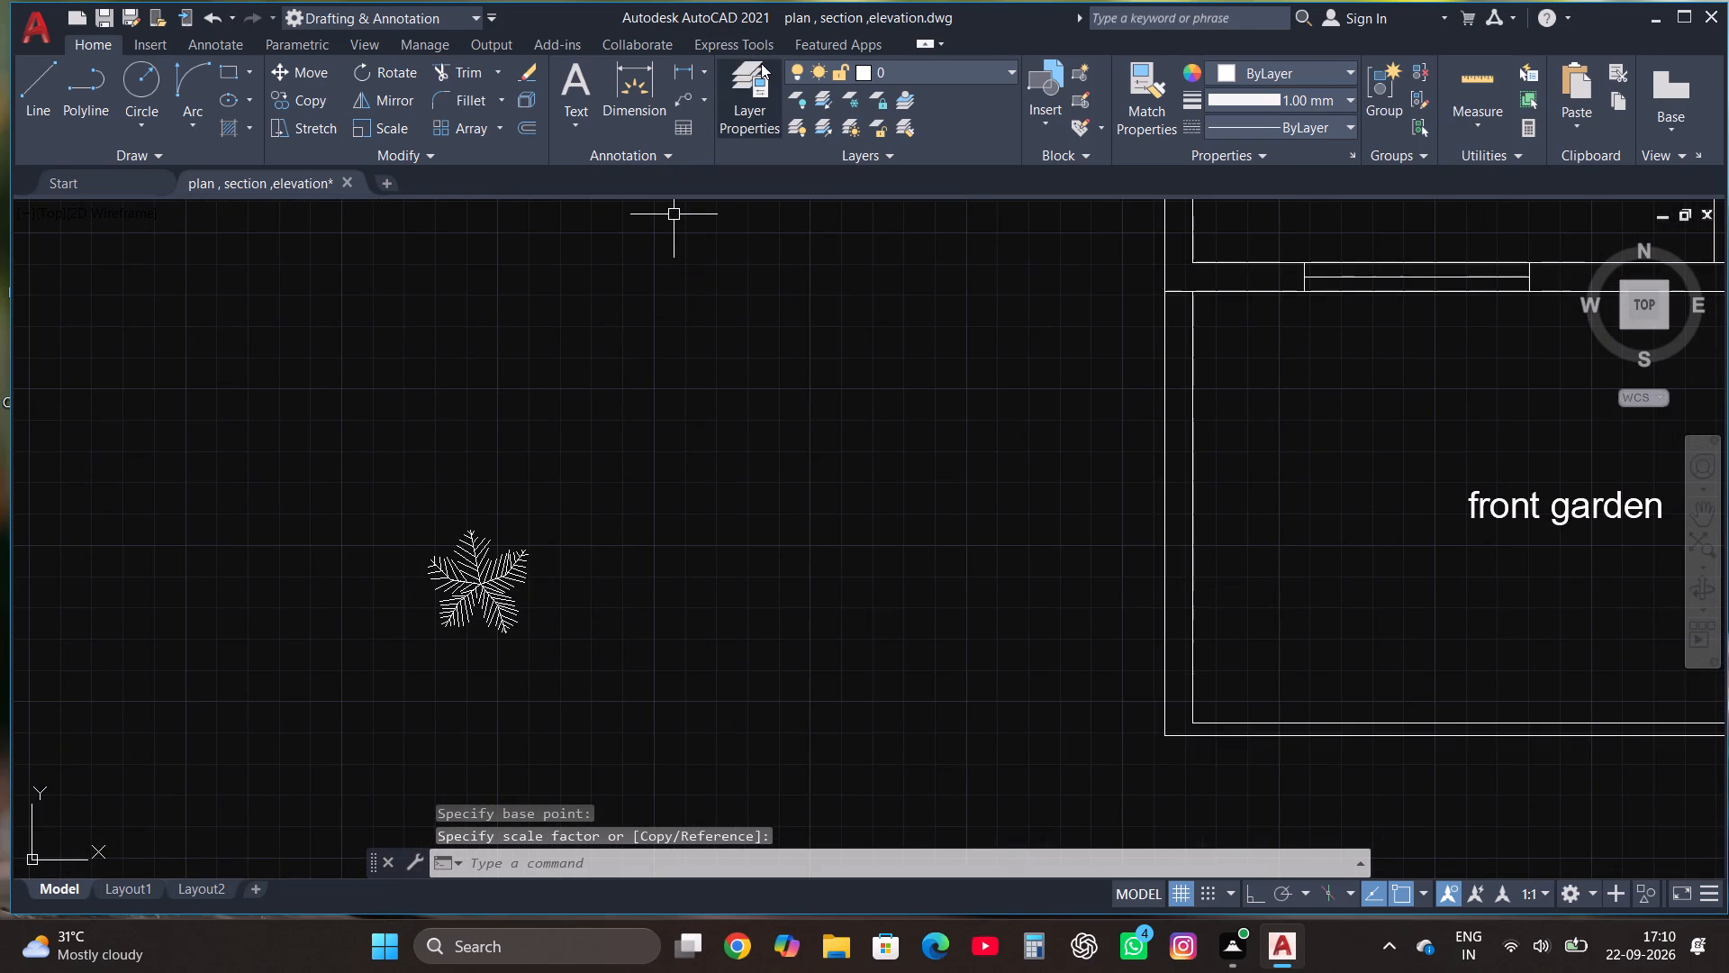
pyautogui.click(761, 65)
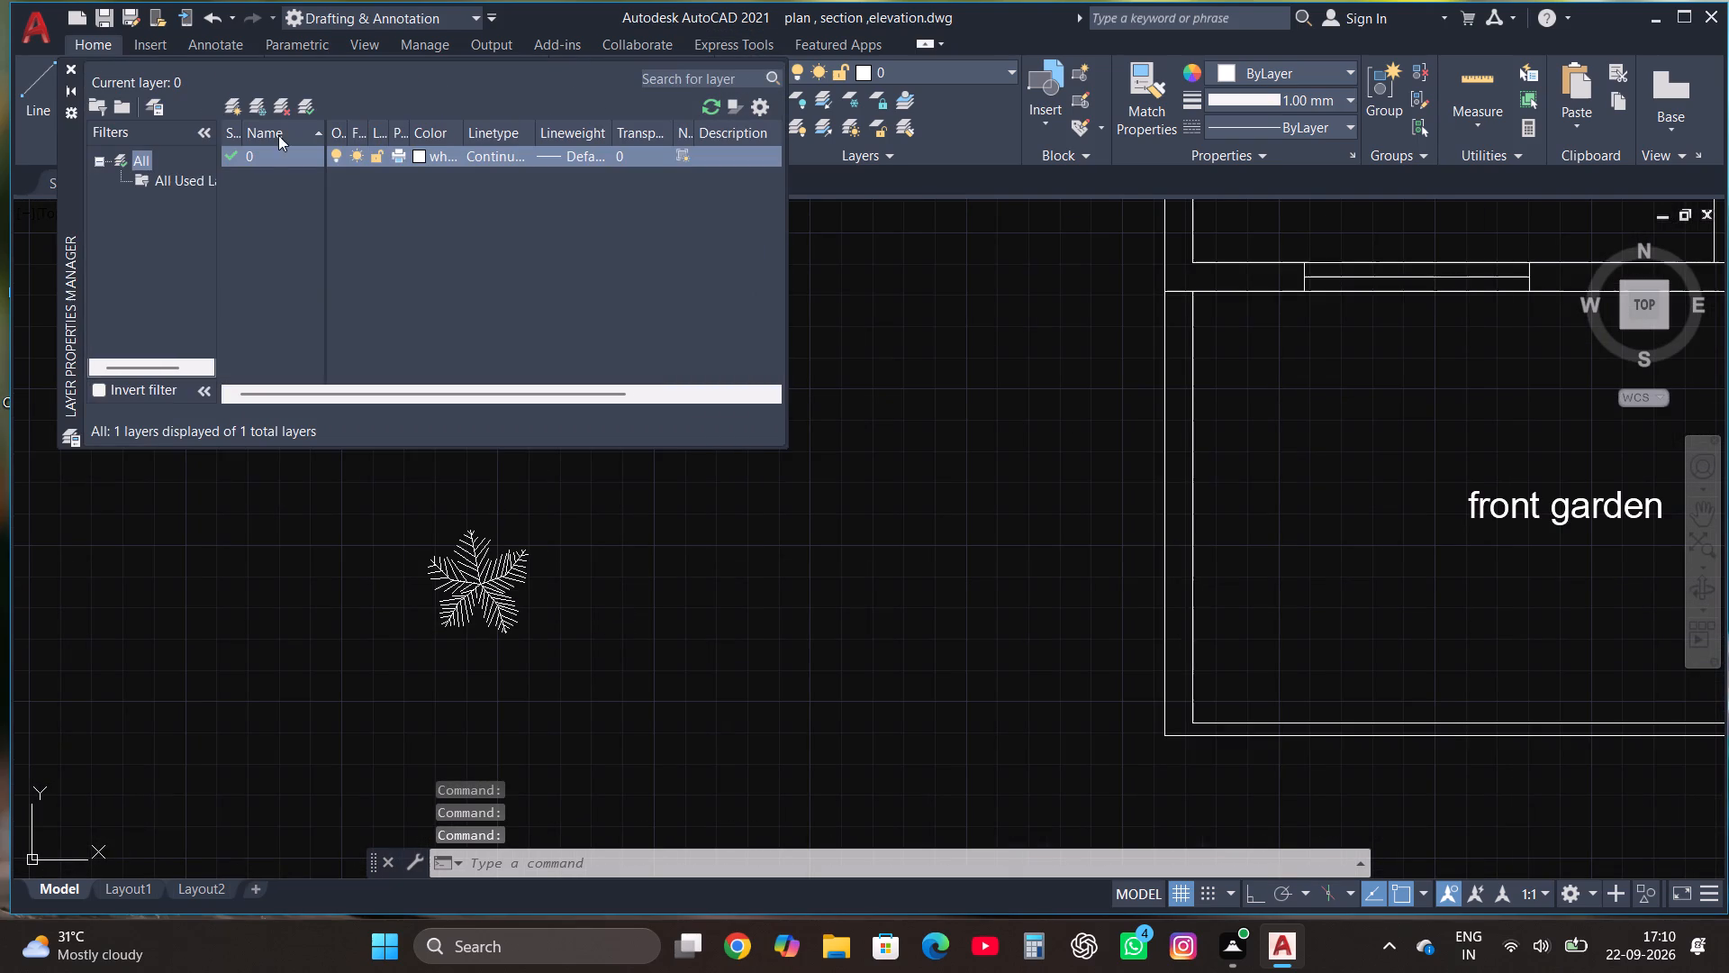
pyautogui.click(230, 99)
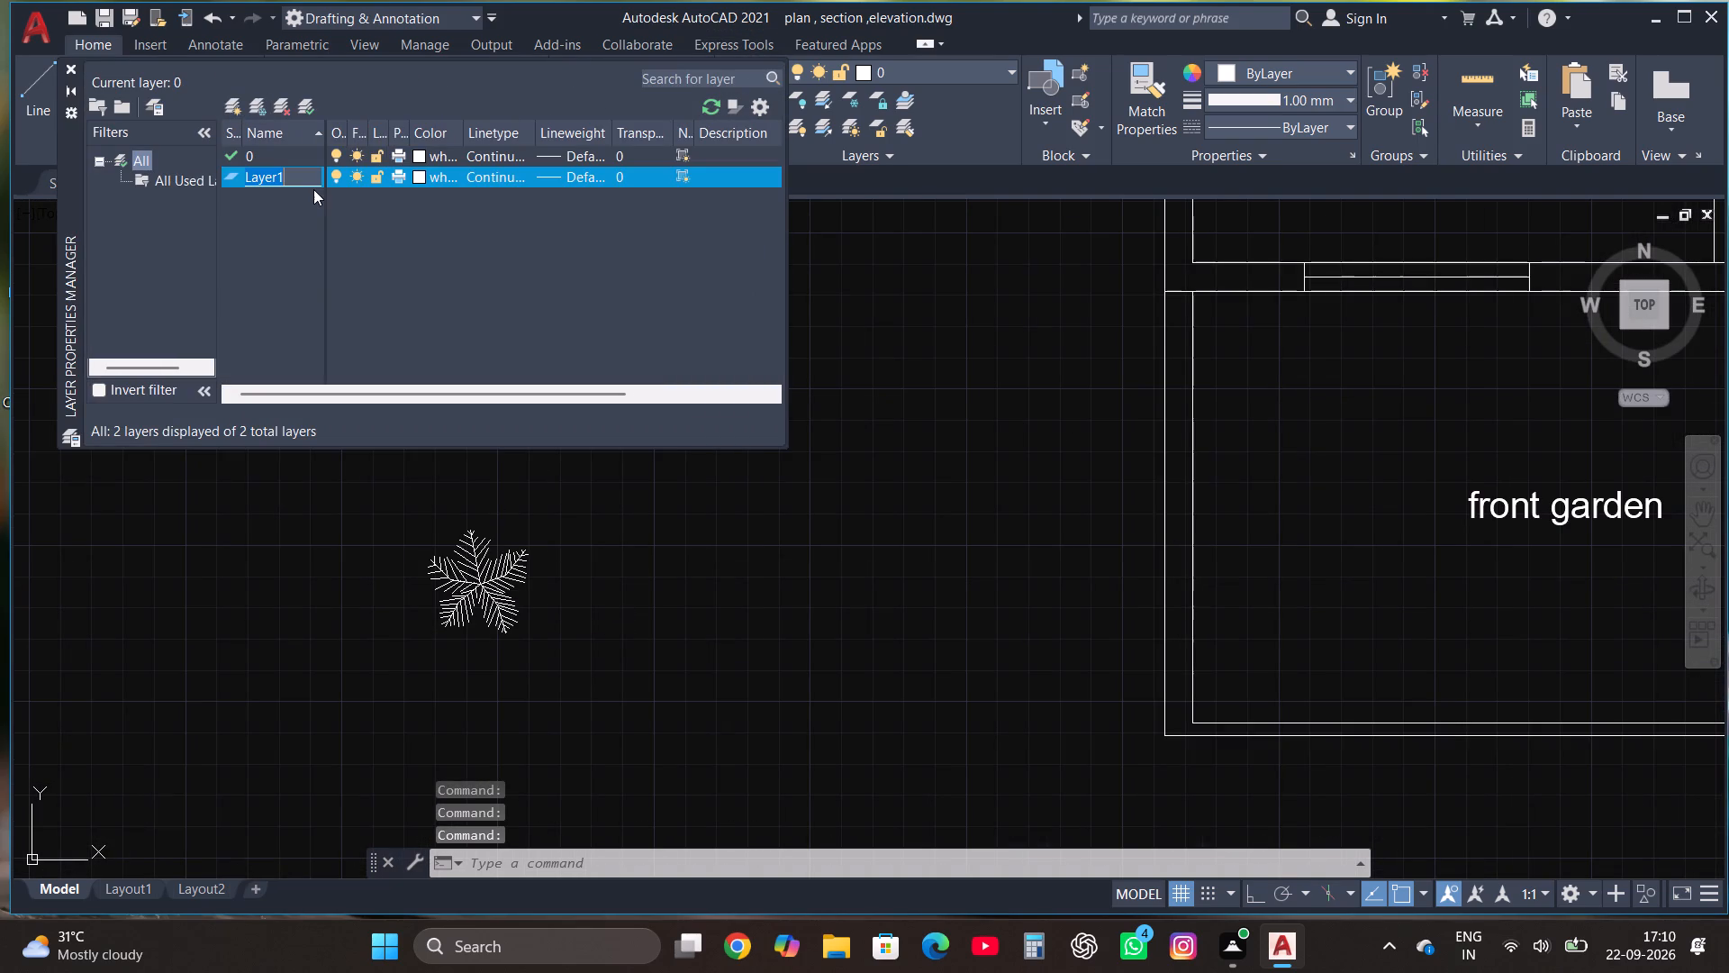
pyautogui.write('garden')
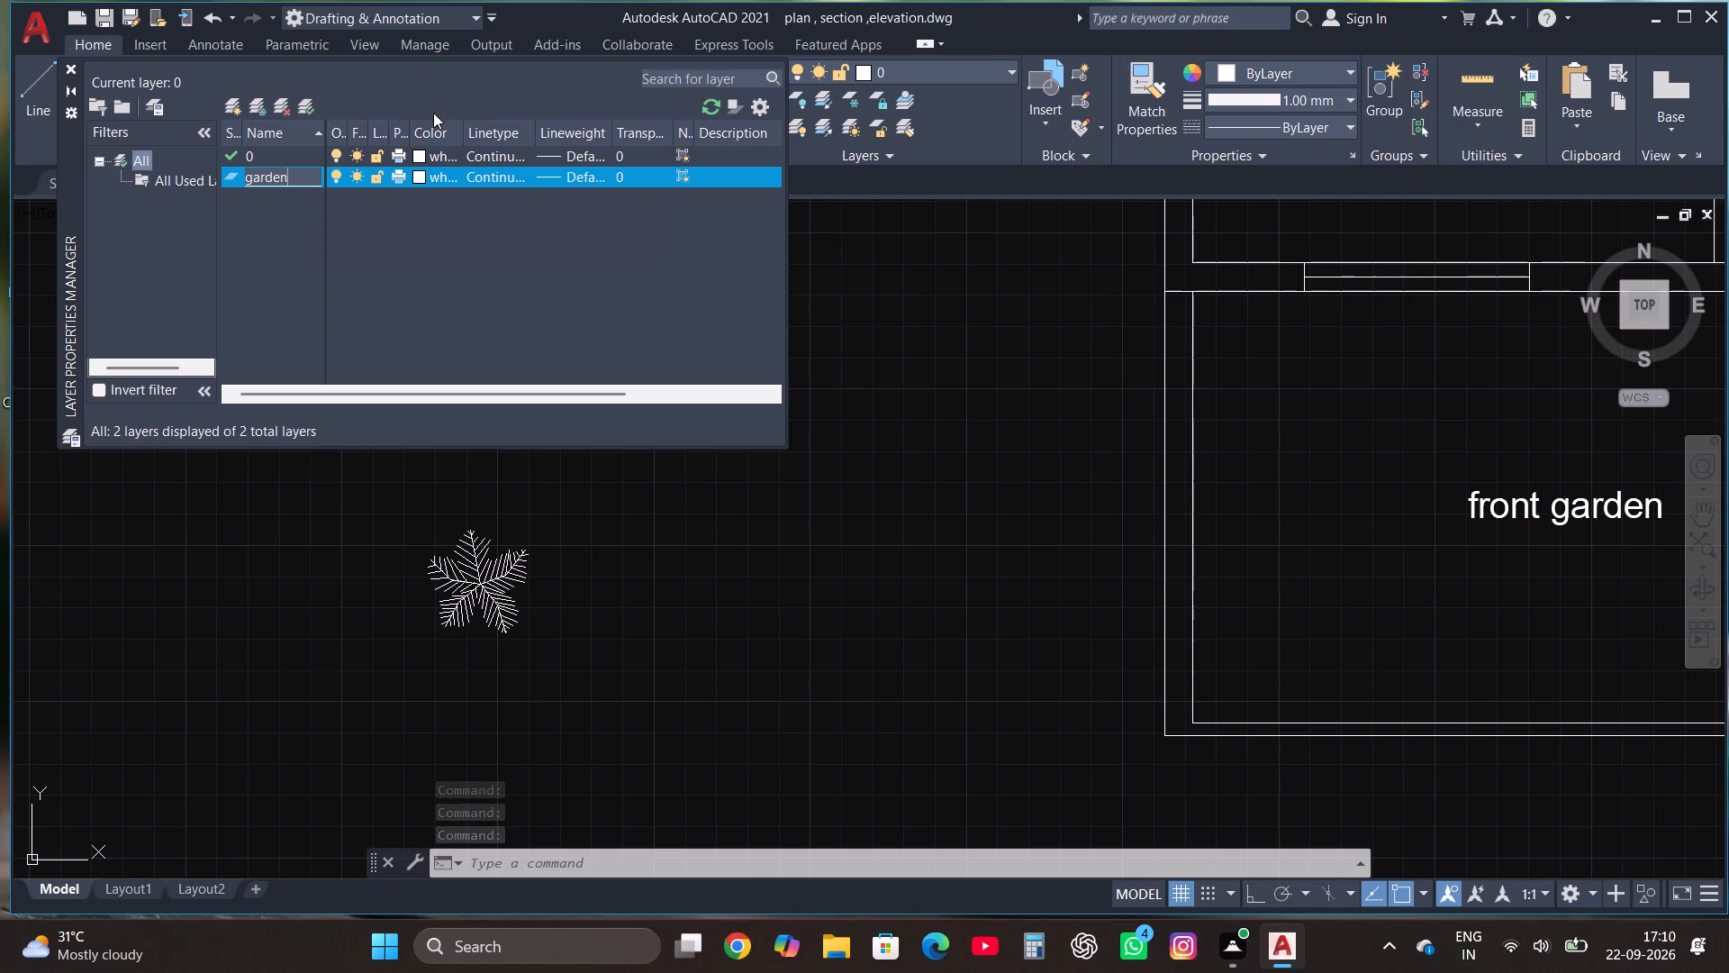
pyautogui.click(417, 177)
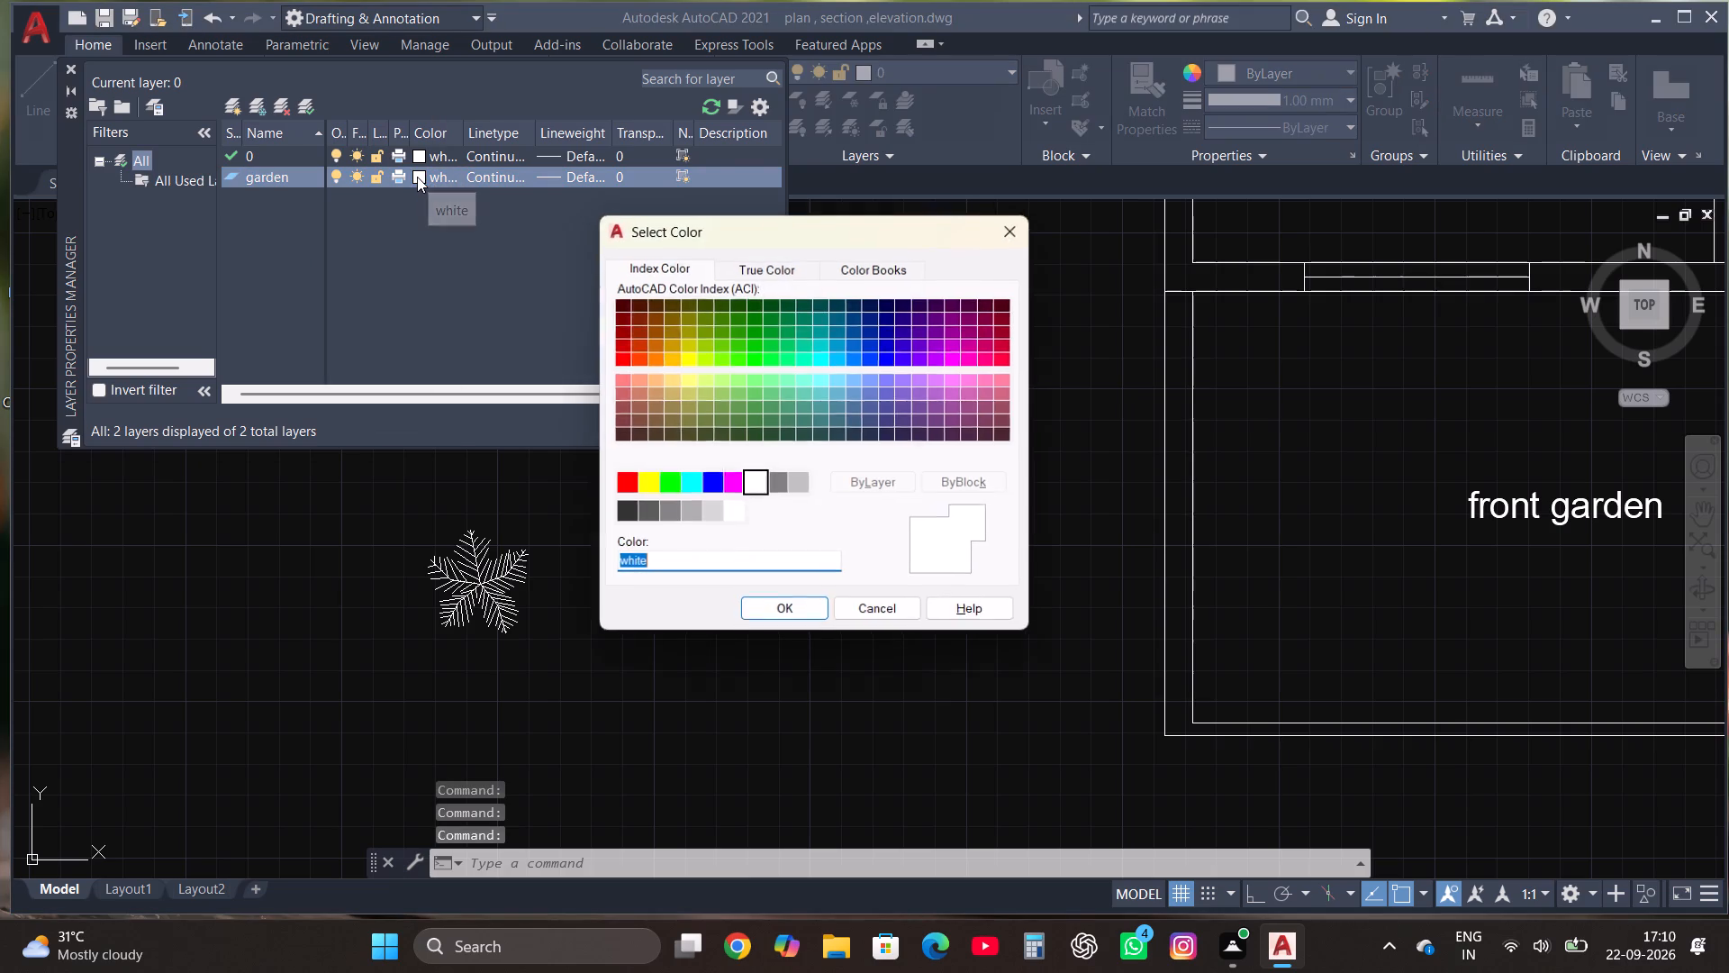
pyautogui.click(736, 359)
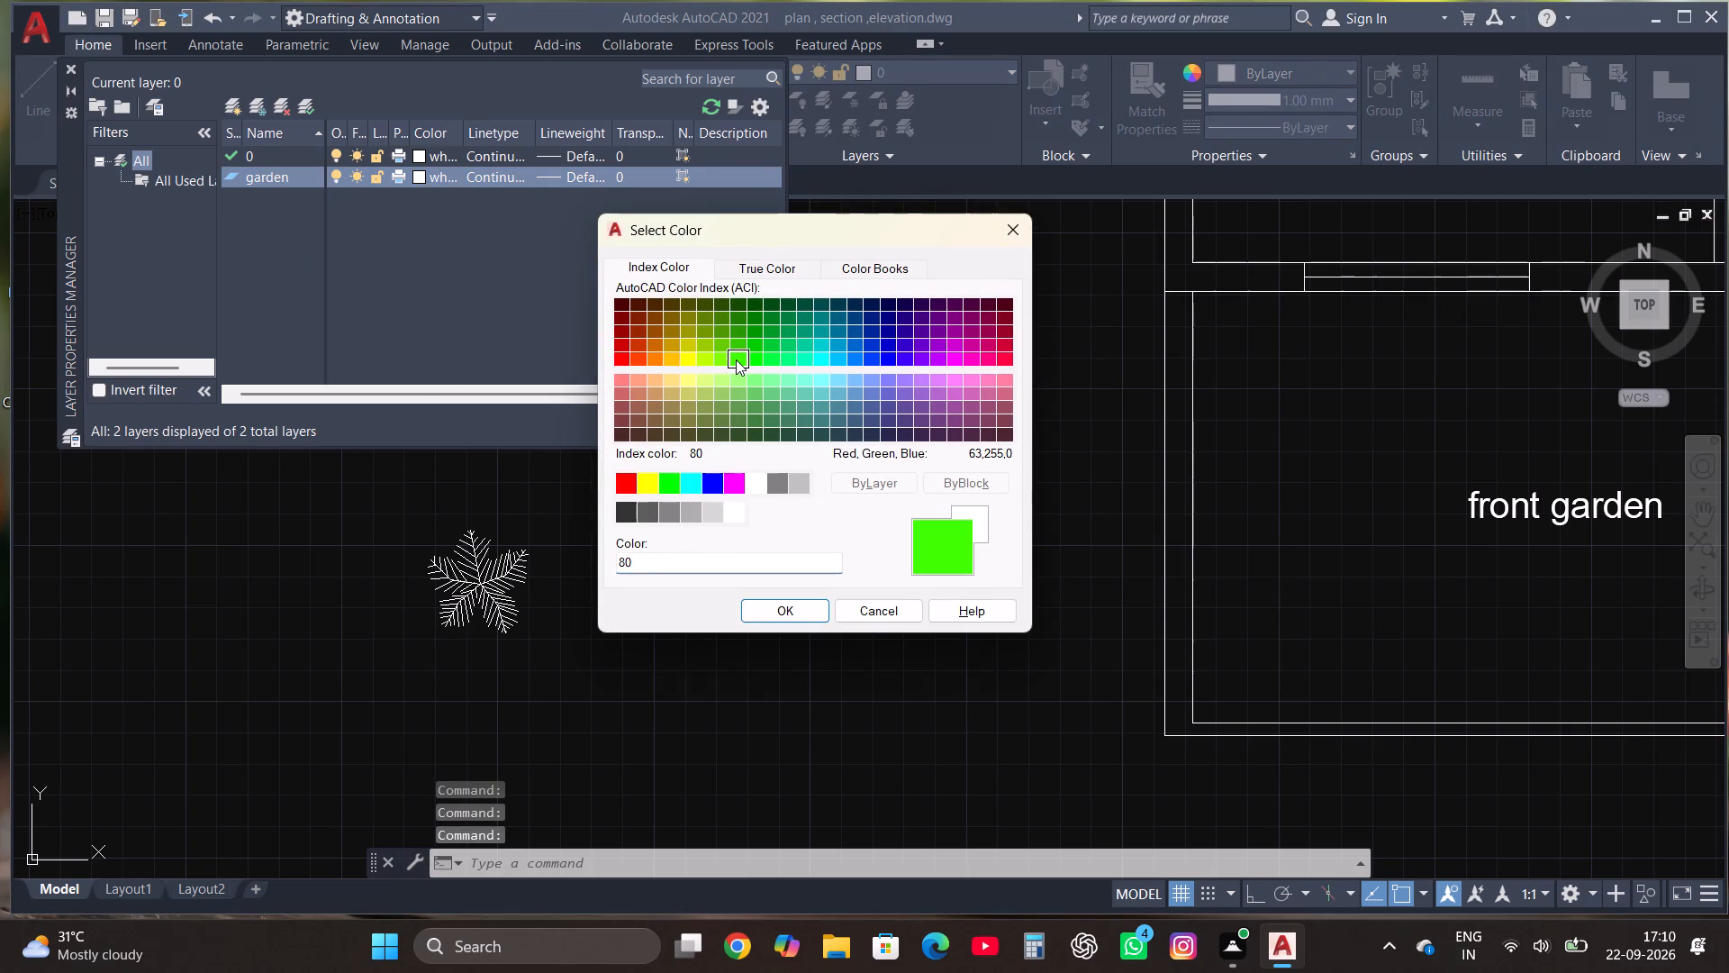
pyautogui.click(783, 609)
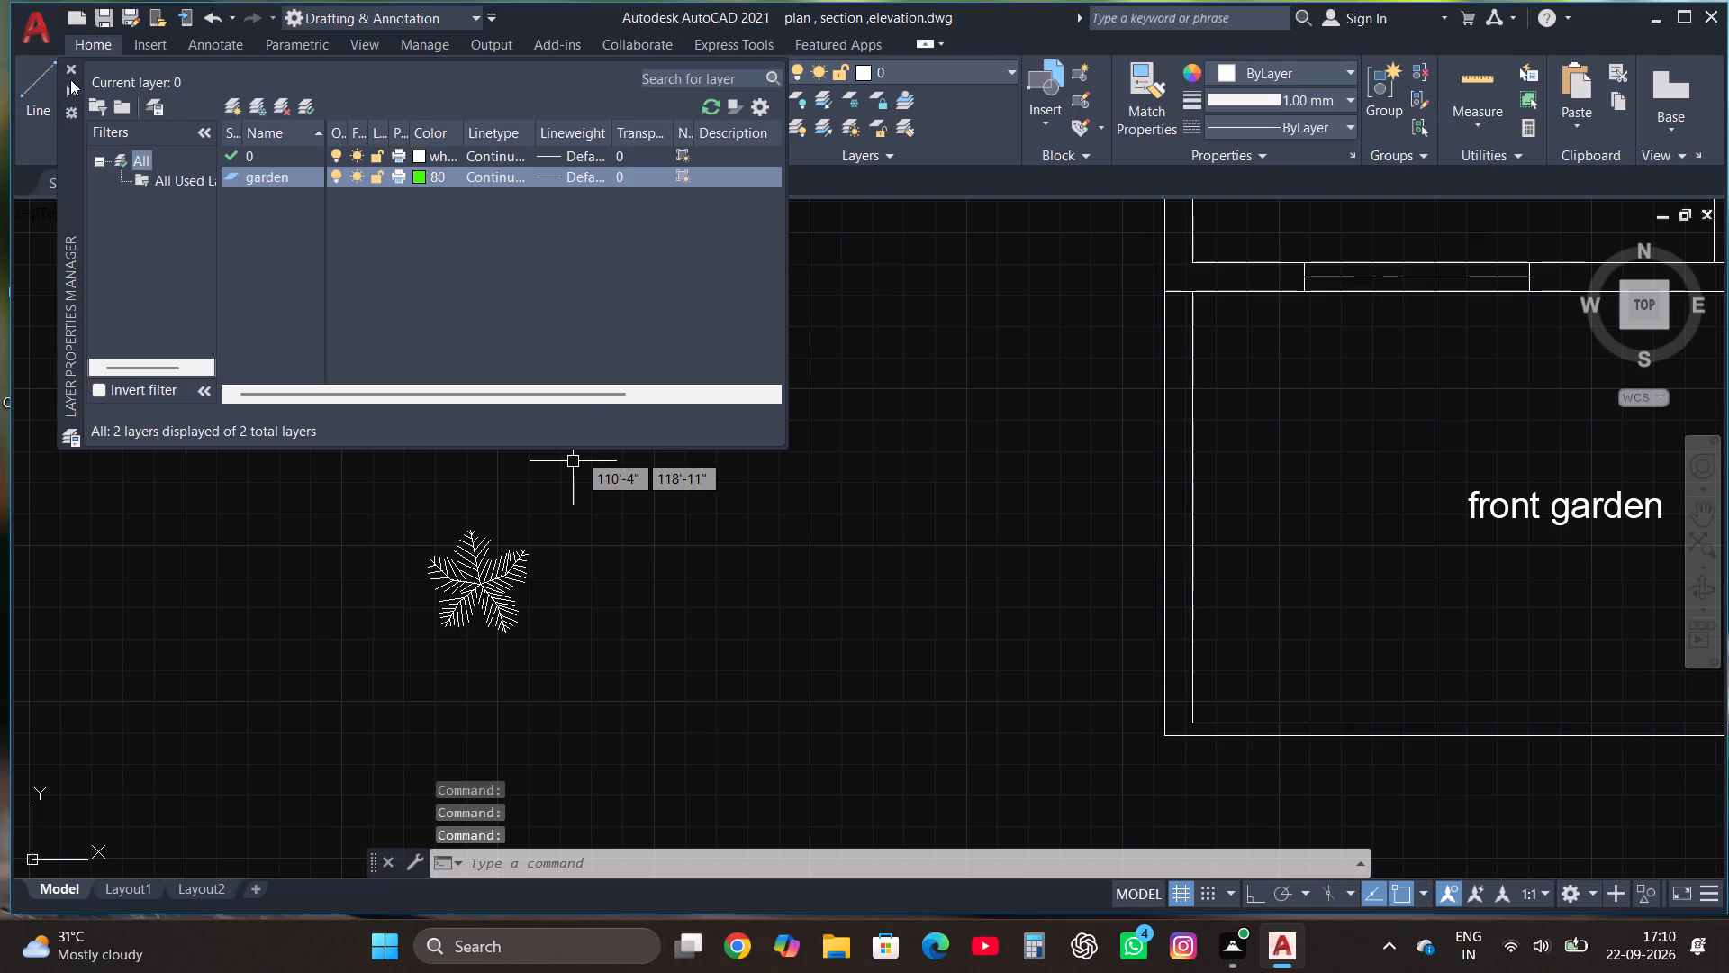
pyautogui.click(66, 72)
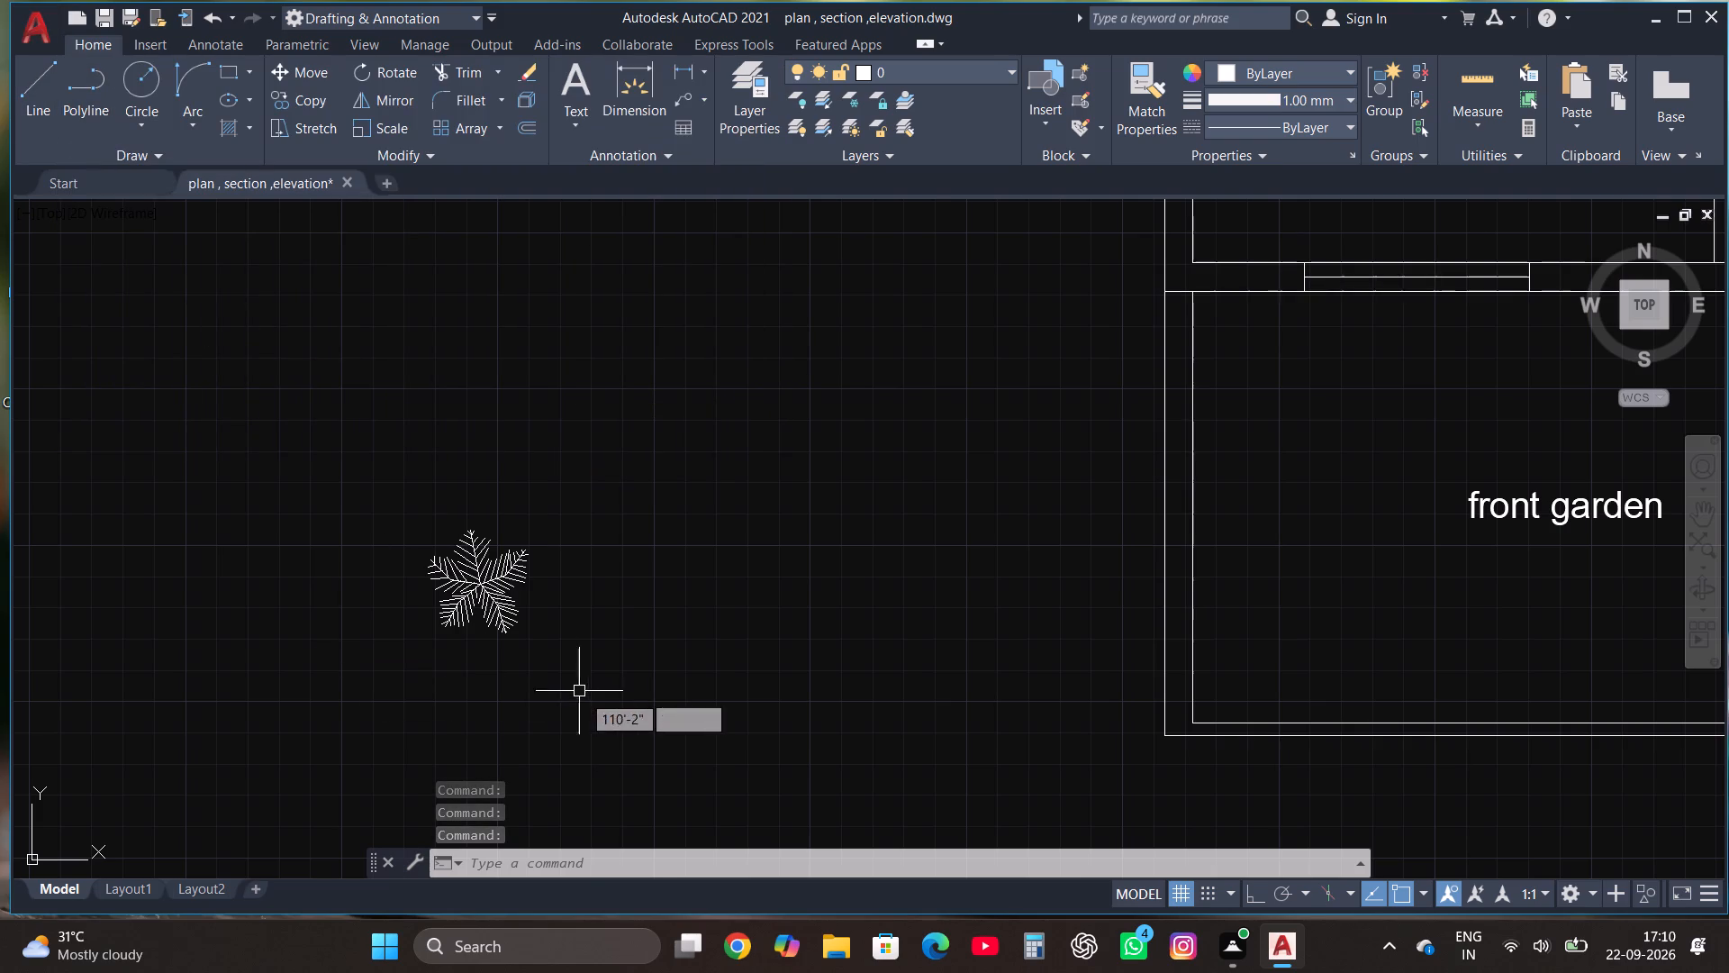
# Assign the tree to the "garden" layer.
pyautogui.moveTo(582, 694); pyautogui.dragTo(544, 645)
pyautogui.click(307, 445)
pyautogui.click(982, 66)
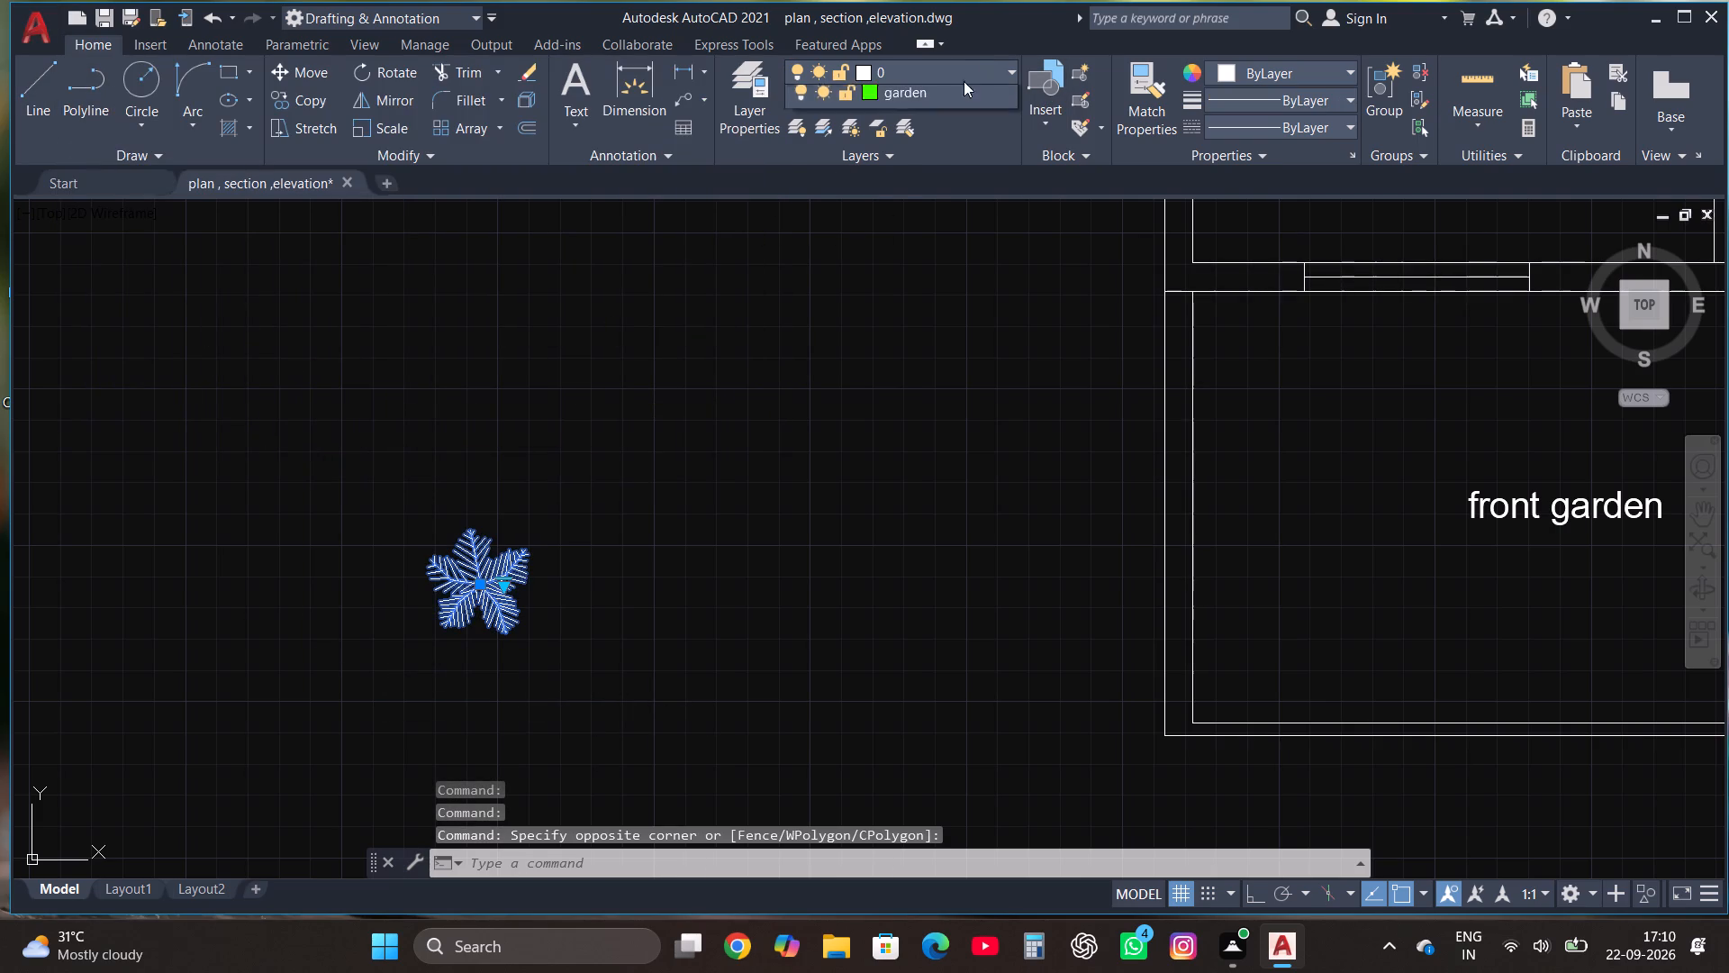
pyautogui.click(926, 120)
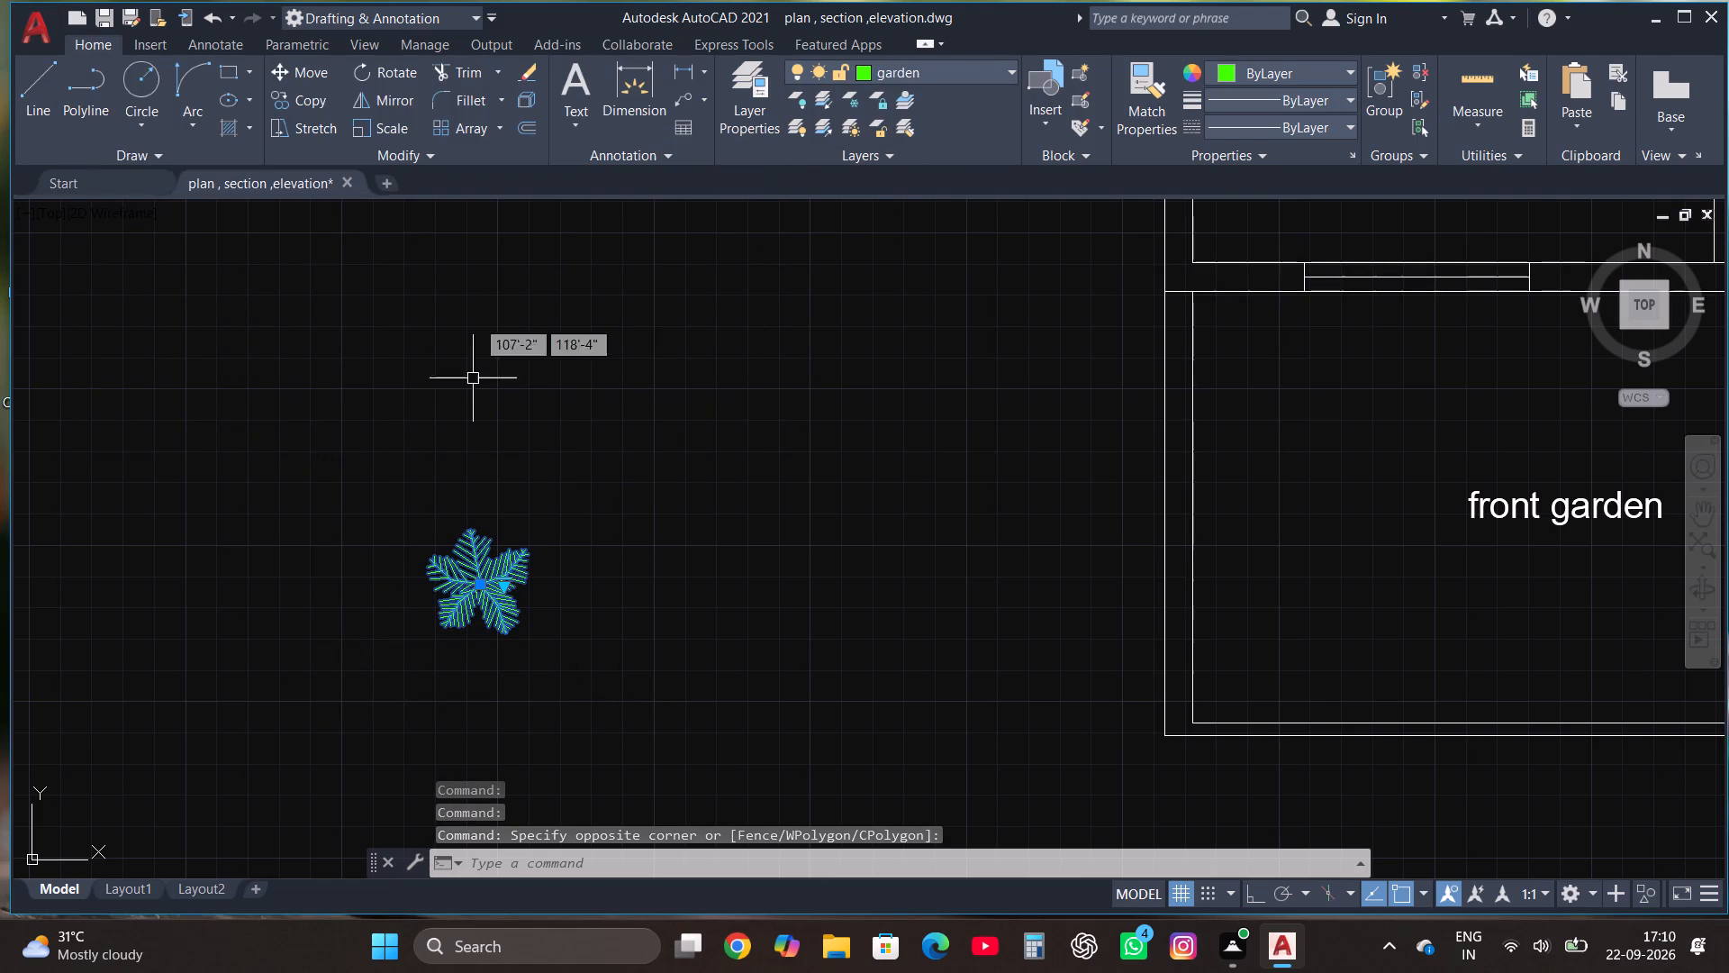
# Move the tree into the northwest corner of the front garden, just inside the walls.
pyautogui.click(320, 72)
pyautogui.click(484, 569)
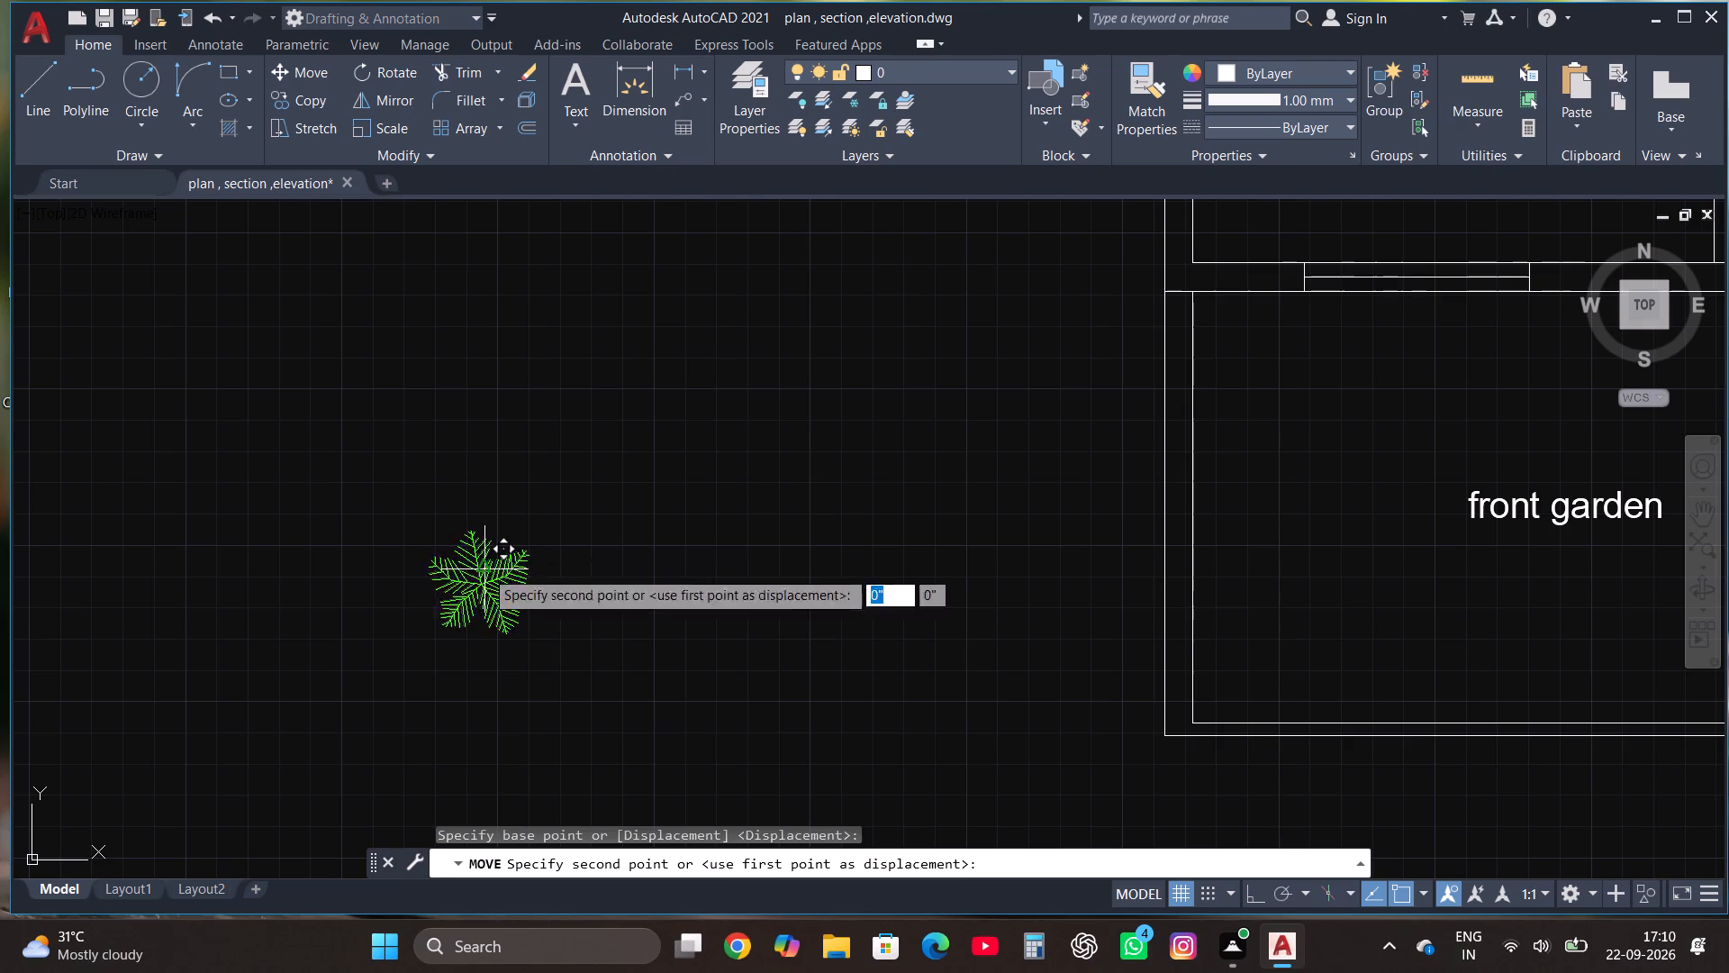
pyautogui.scroll(-1, 1060, 505)
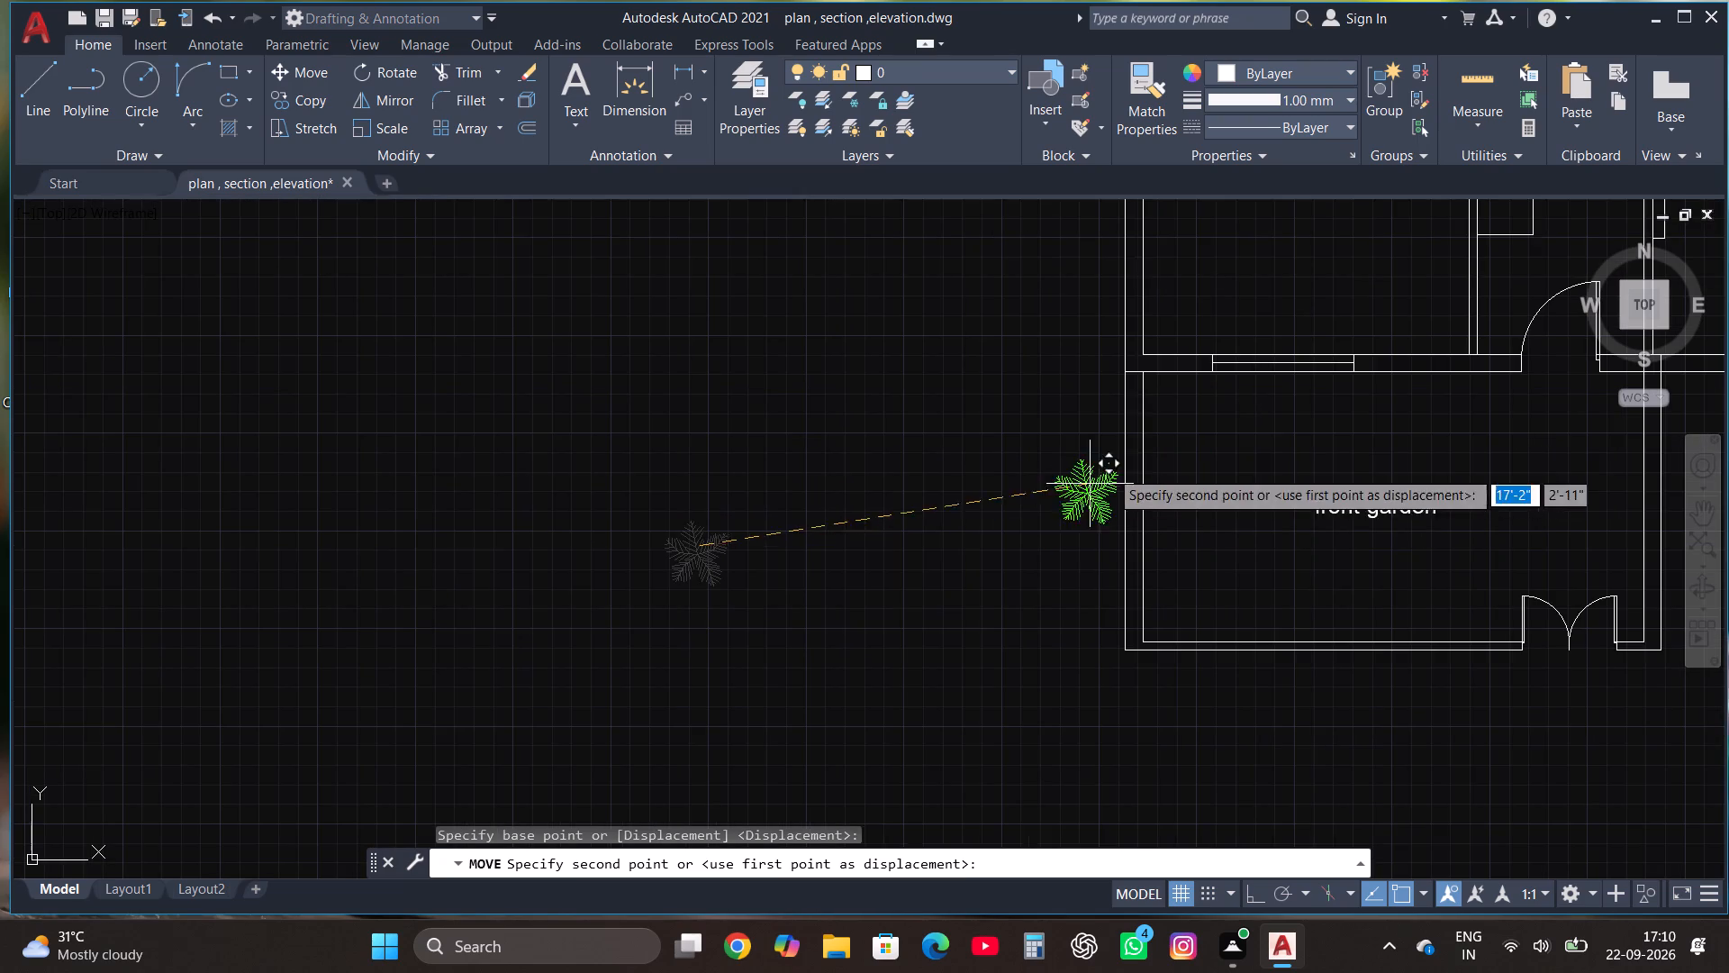
pyautogui.scroll(3, 1186, 405)
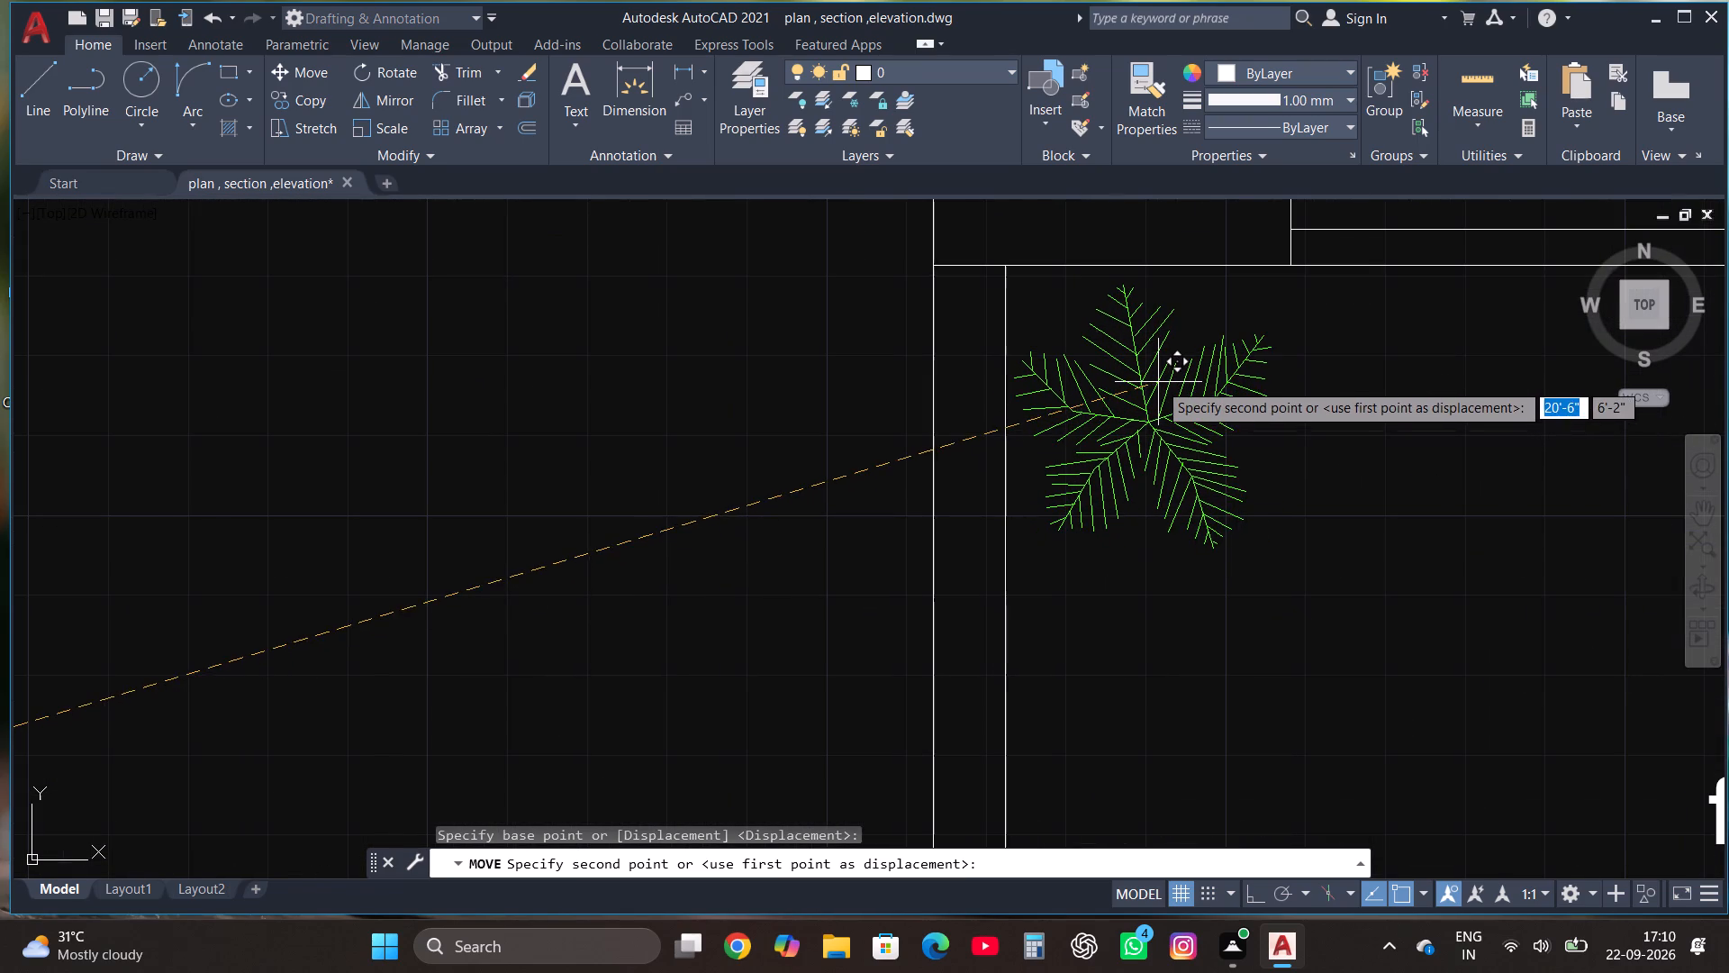
pyautogui.click(1165, 386)
# Copy the tree in multiple mode, placing three evenly spaced copies southward along the front garden's west wall.
pyautogui.click(1154, 435)
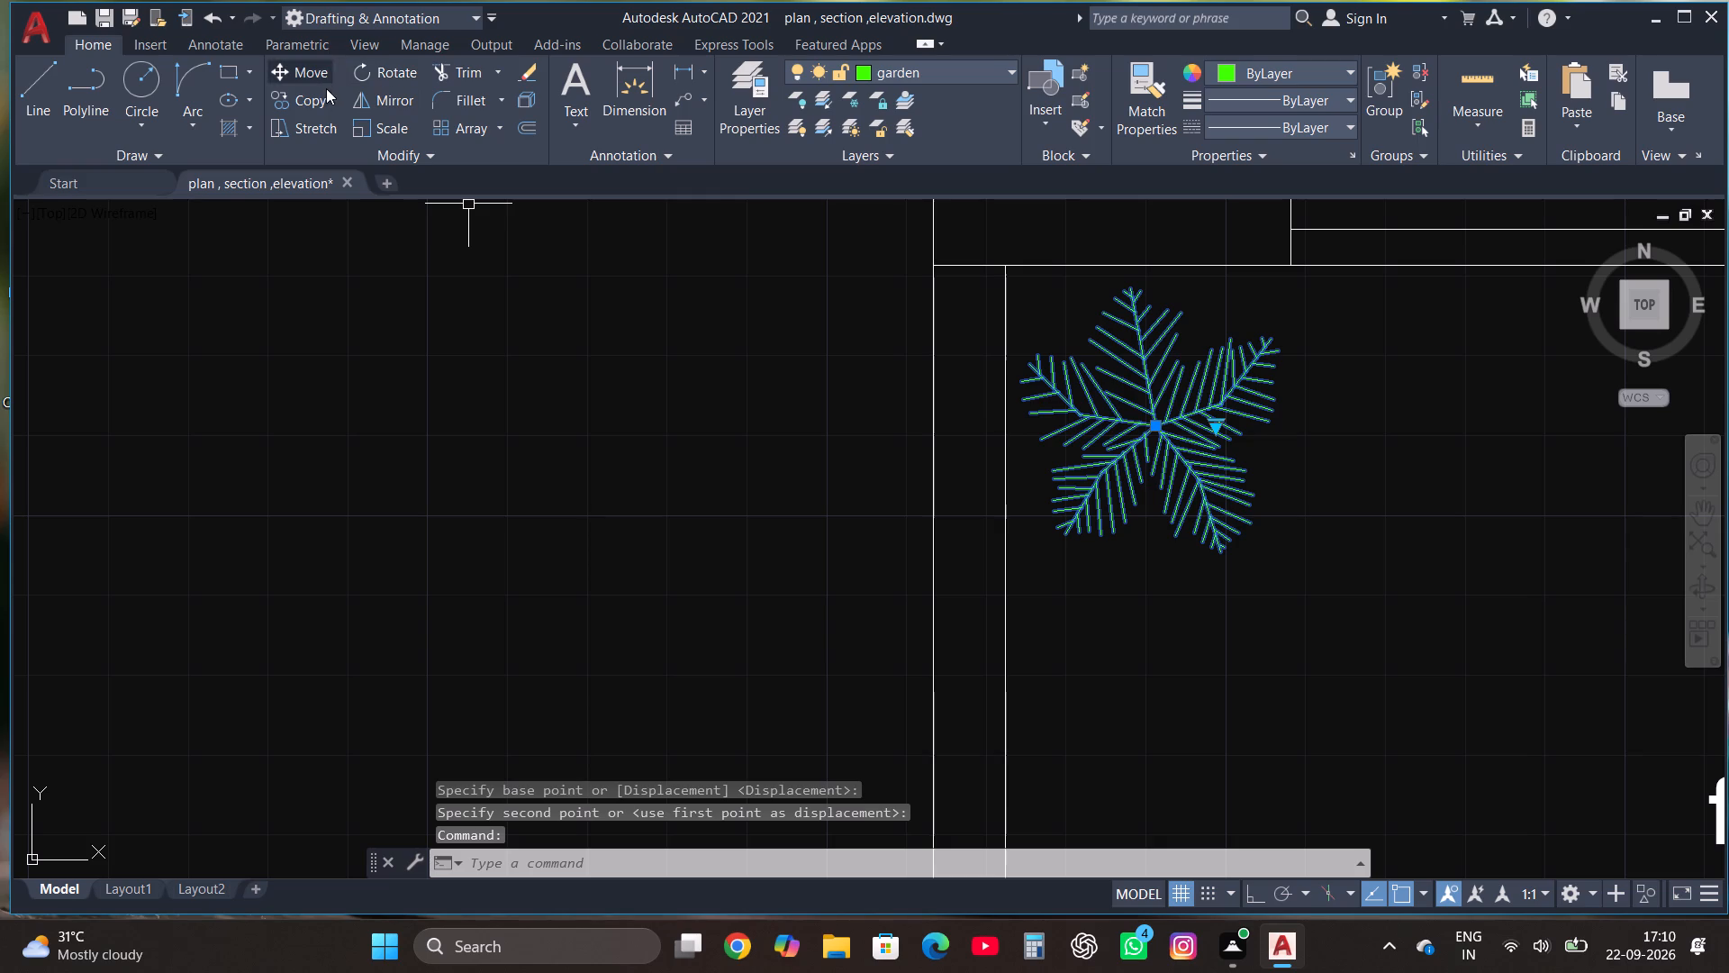
pyautogui.click(298, 103)
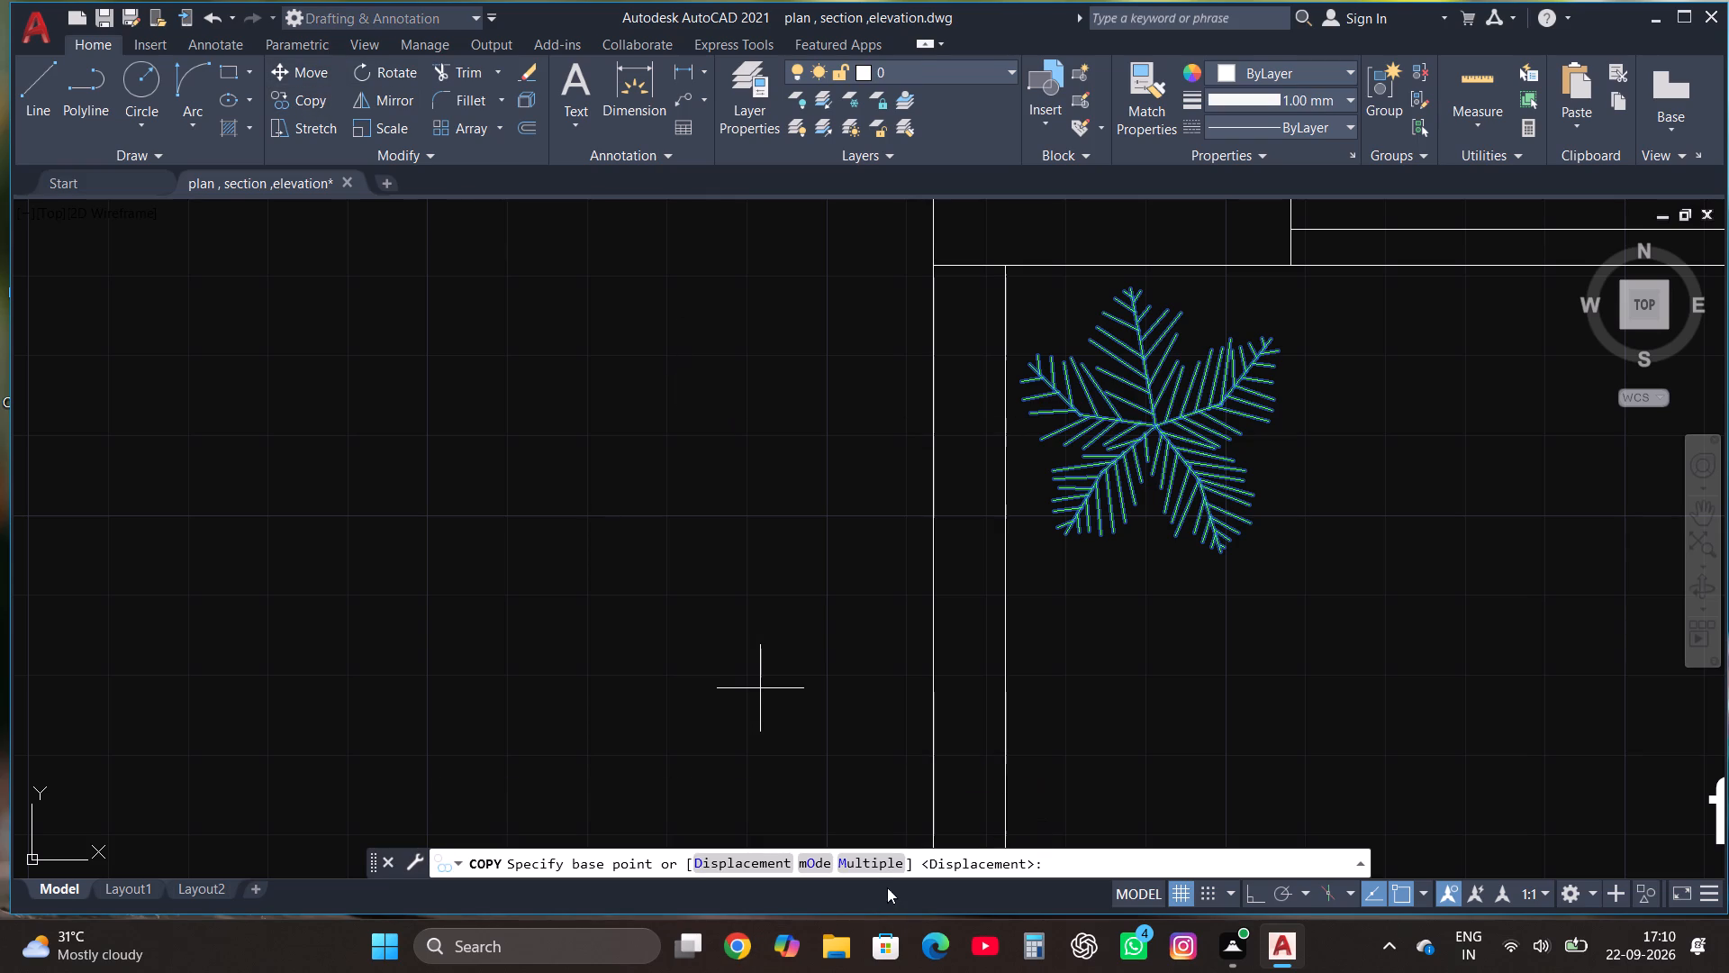
pyautogui.click(876, 860)
pyautogui.click(1143, 463)
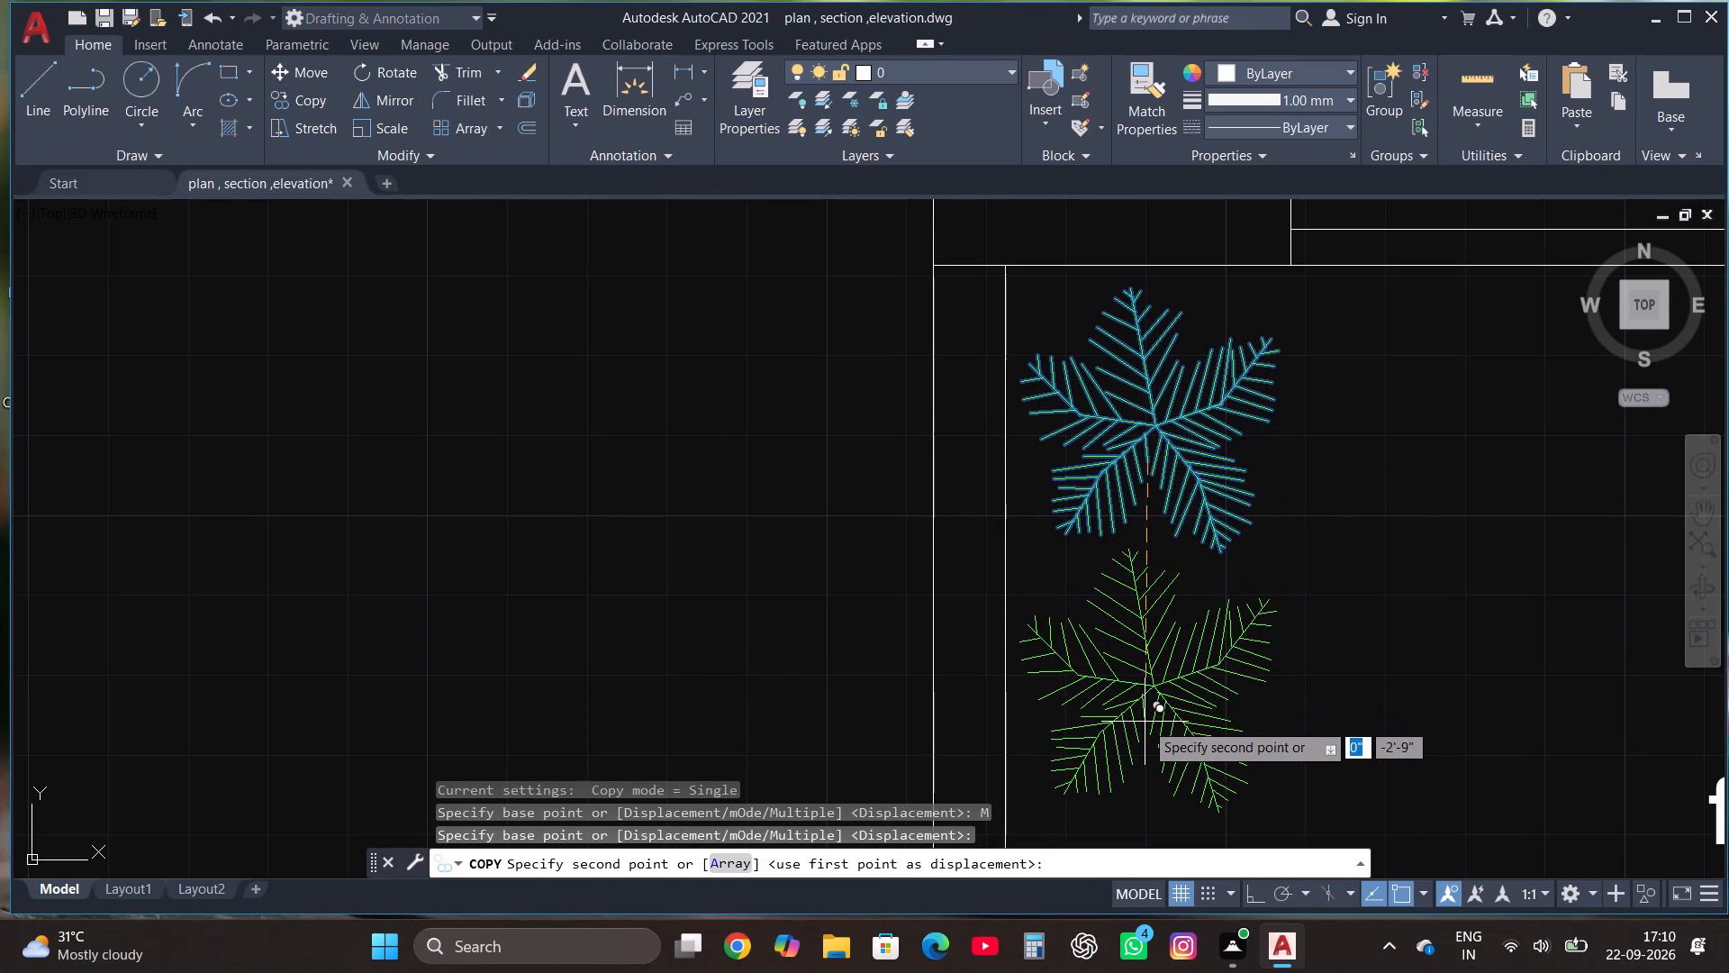
pyautogui.click(1145, 722)
pyautogui.scroll(-3, 1143, 562)
pyautogui.scroll(2, 1145, 644)
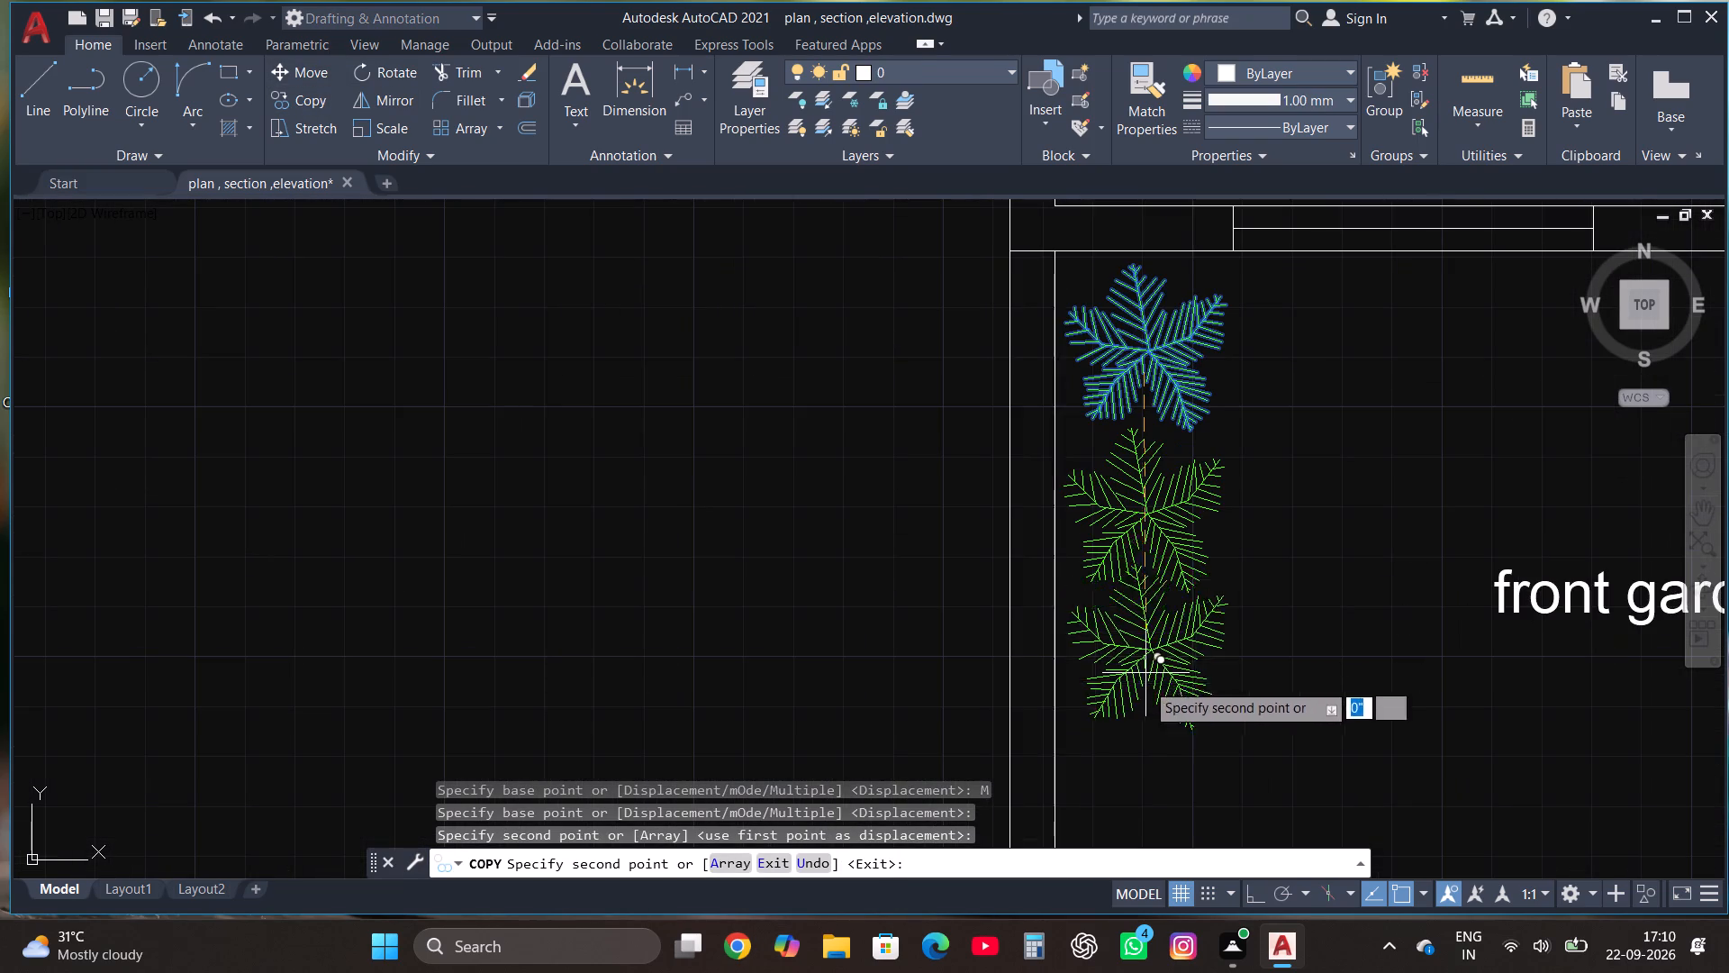
pyautogui.click(1145, 709)
pyautogui.scroll(-3, 1146, 664)
pyautogui.scroll(2, 1147, 715)
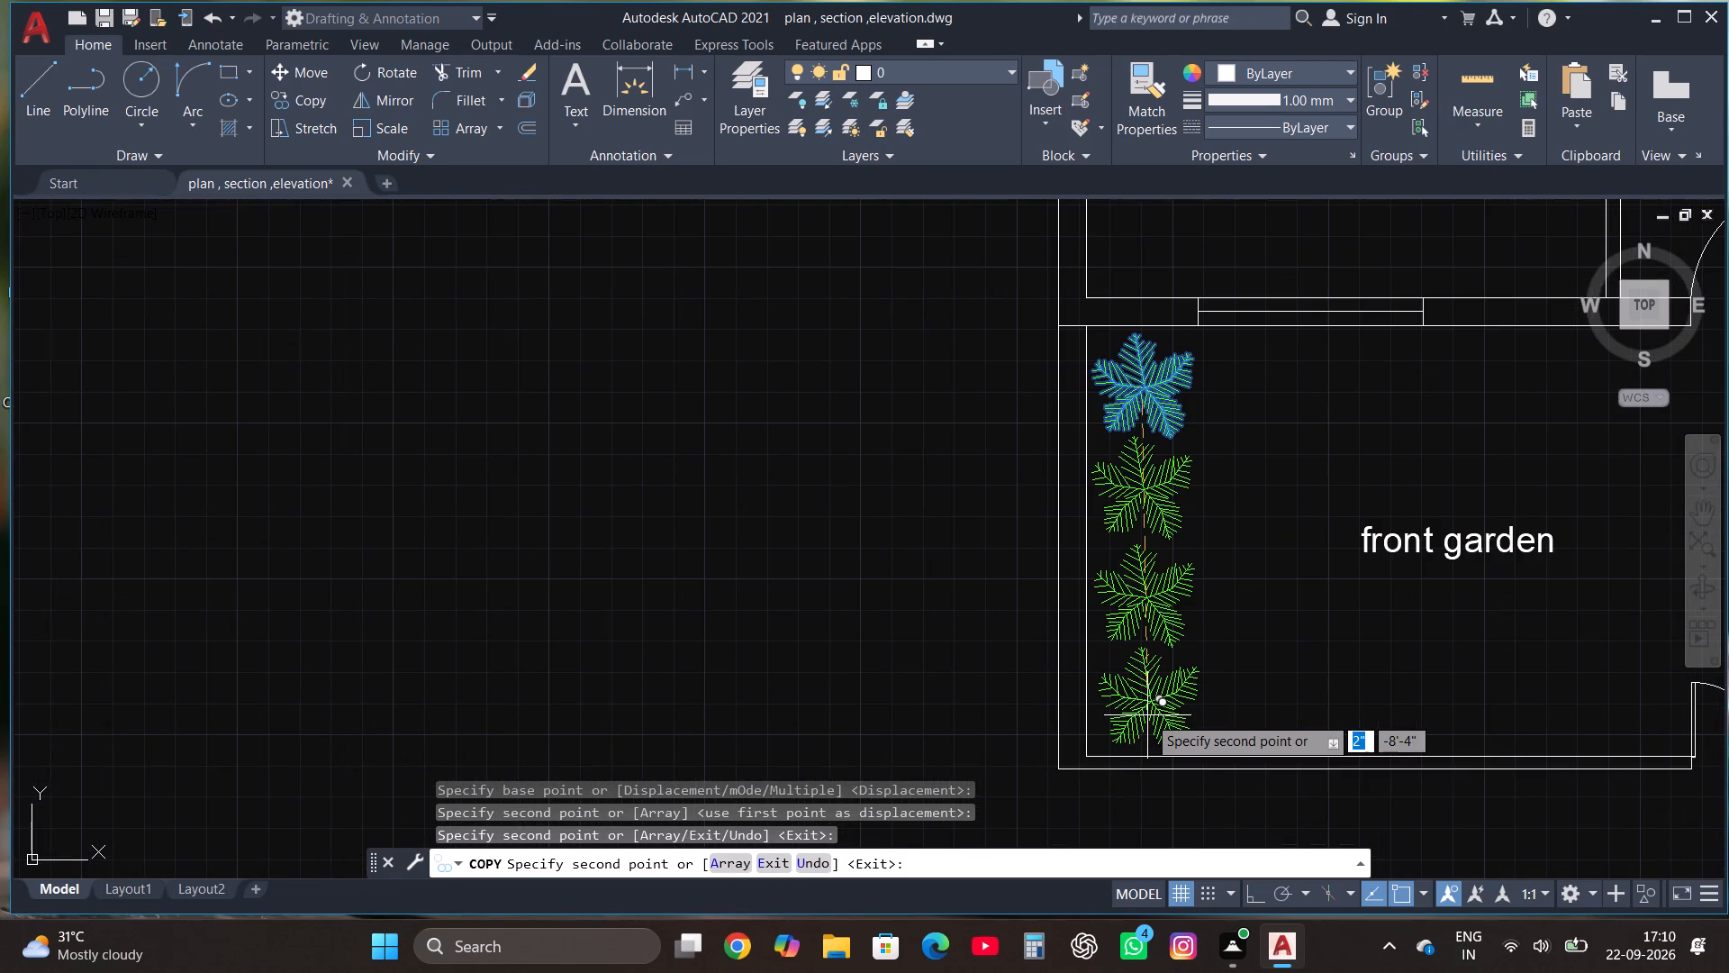
pyautogui.click(1149, 715)
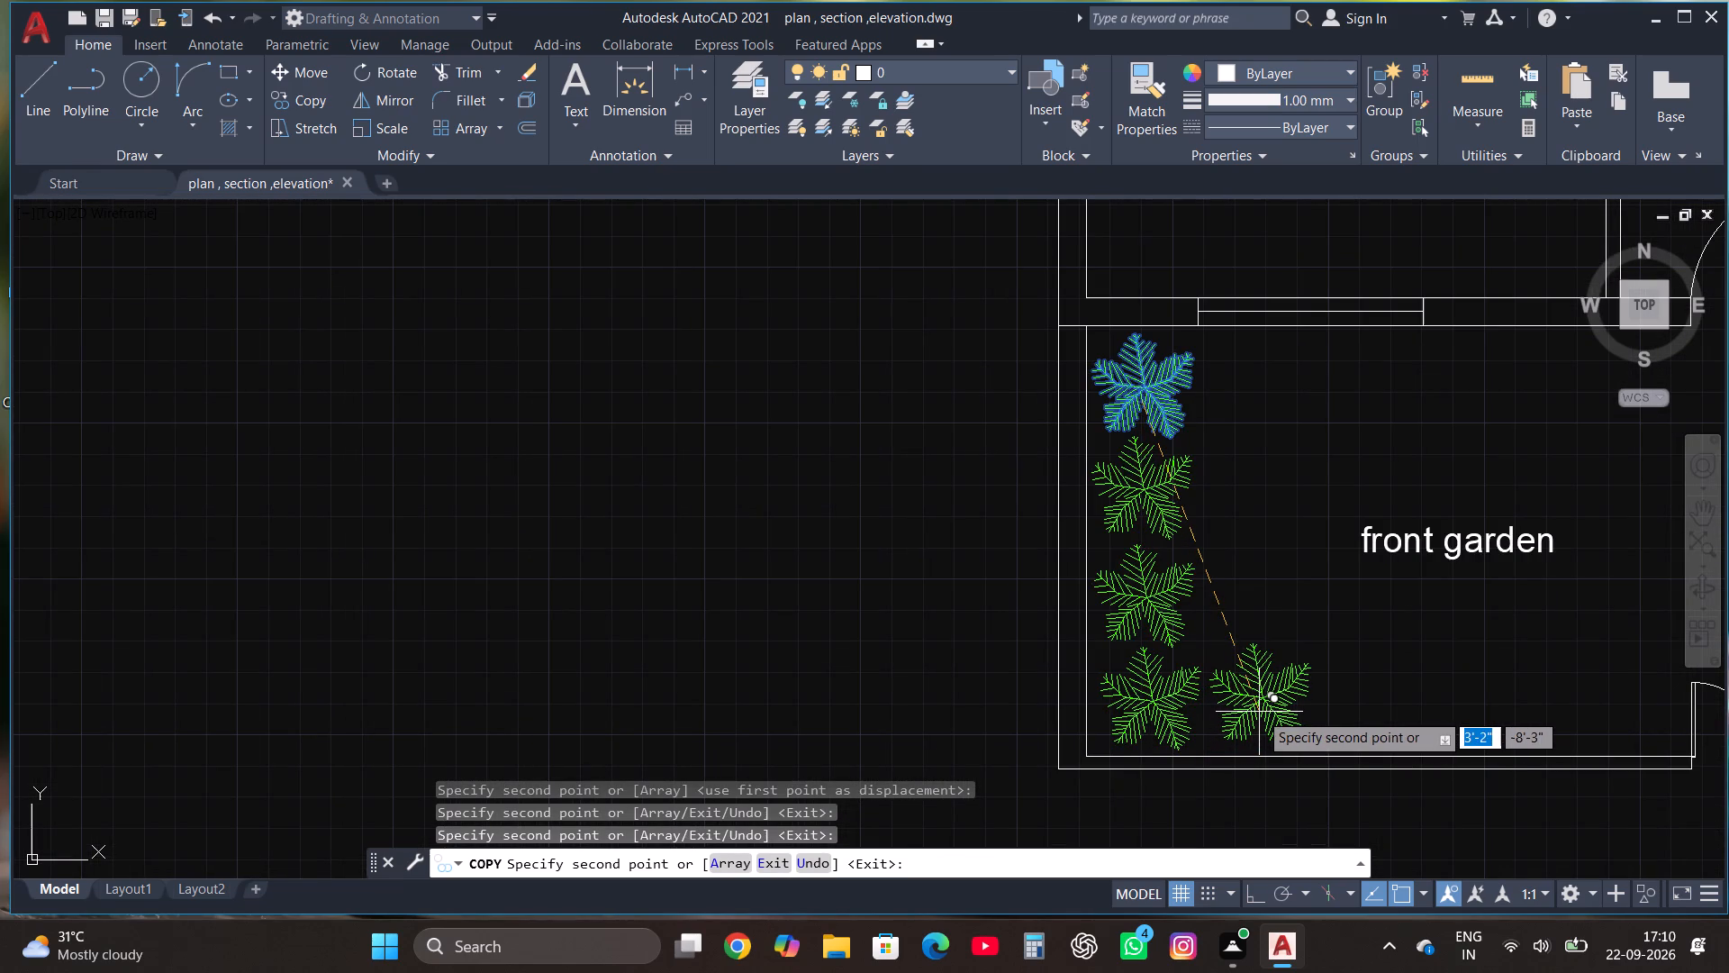
# Place four more tree copies eastward along the front garden's south wall, up to the double gate.
pyautogui.click(1259, 712)
pyautogui.click(1380, 708)
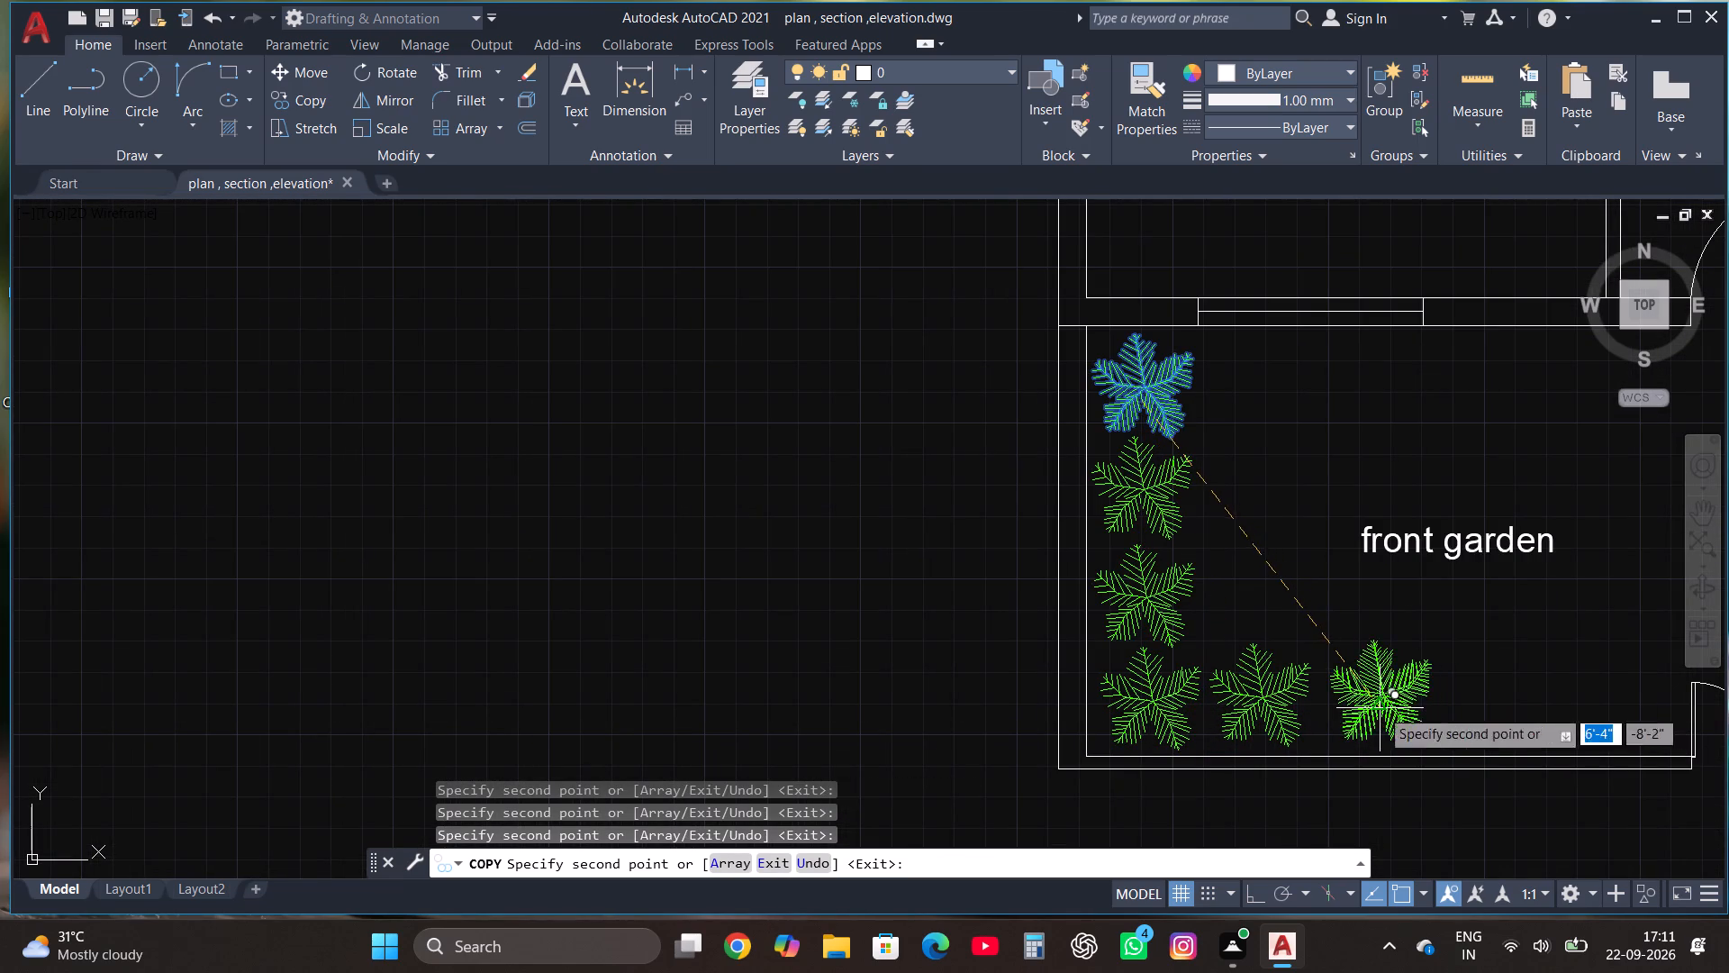
pyautogui.click(1498, 711)
pyautogui.click(1621, 707)
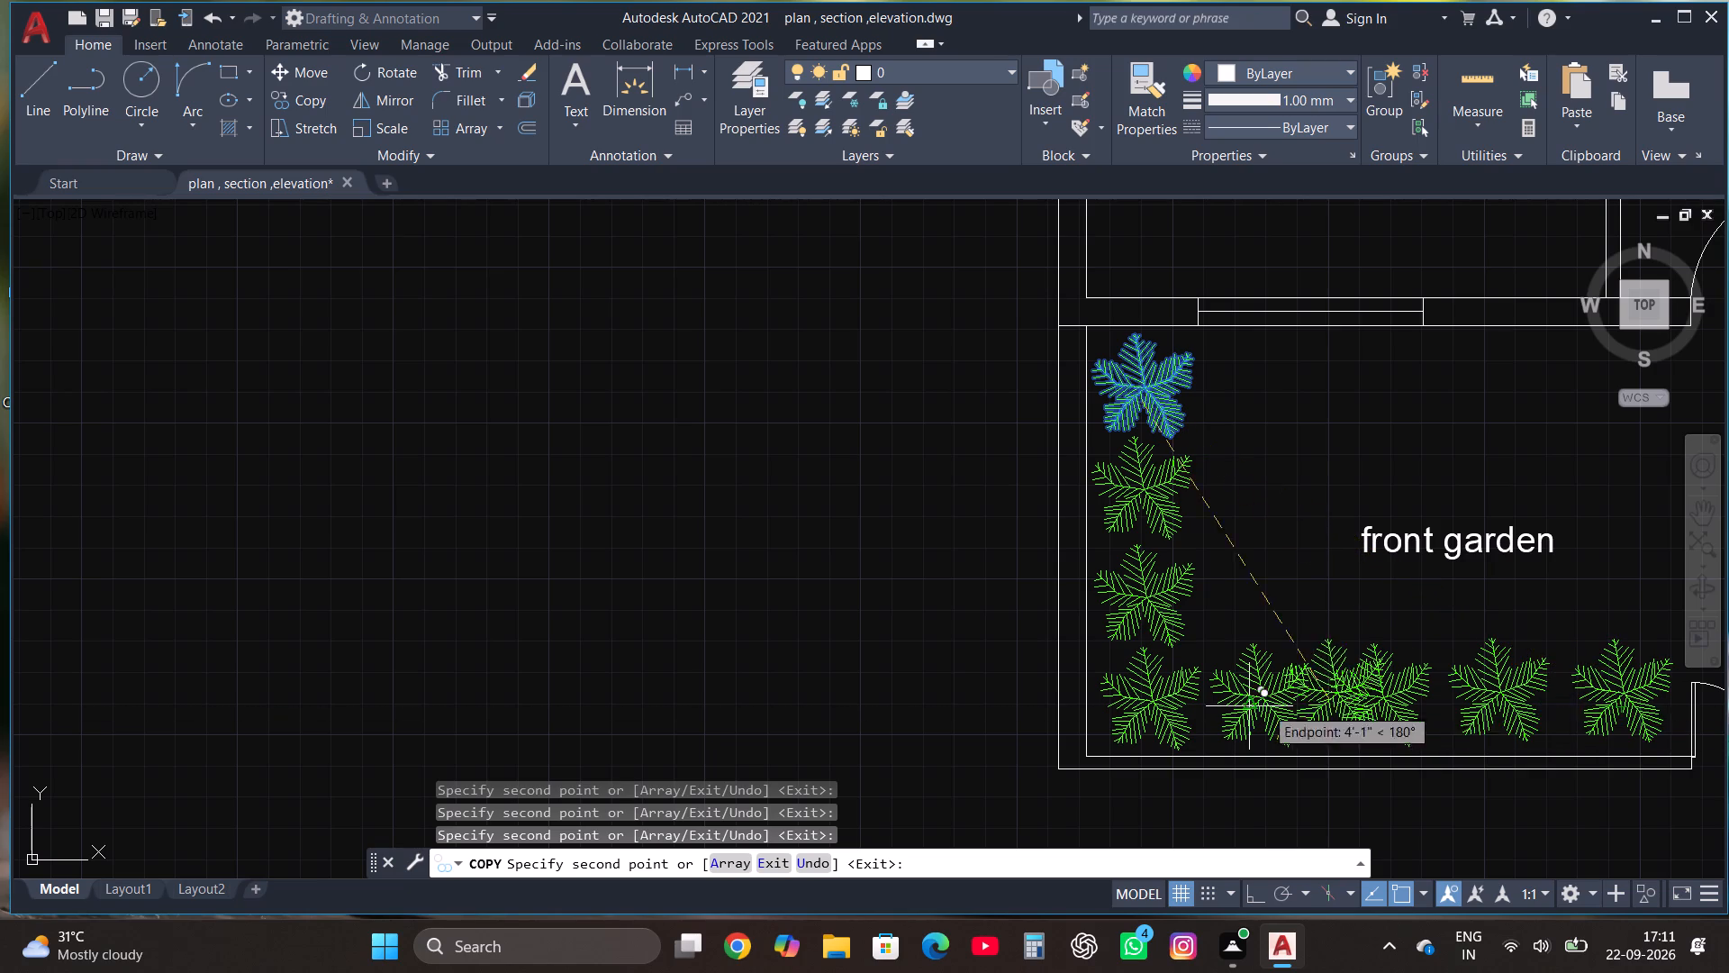
pyautogui.scroll(-3, 1207, 693)
pyautogui.scroll(2, 1288, 765)
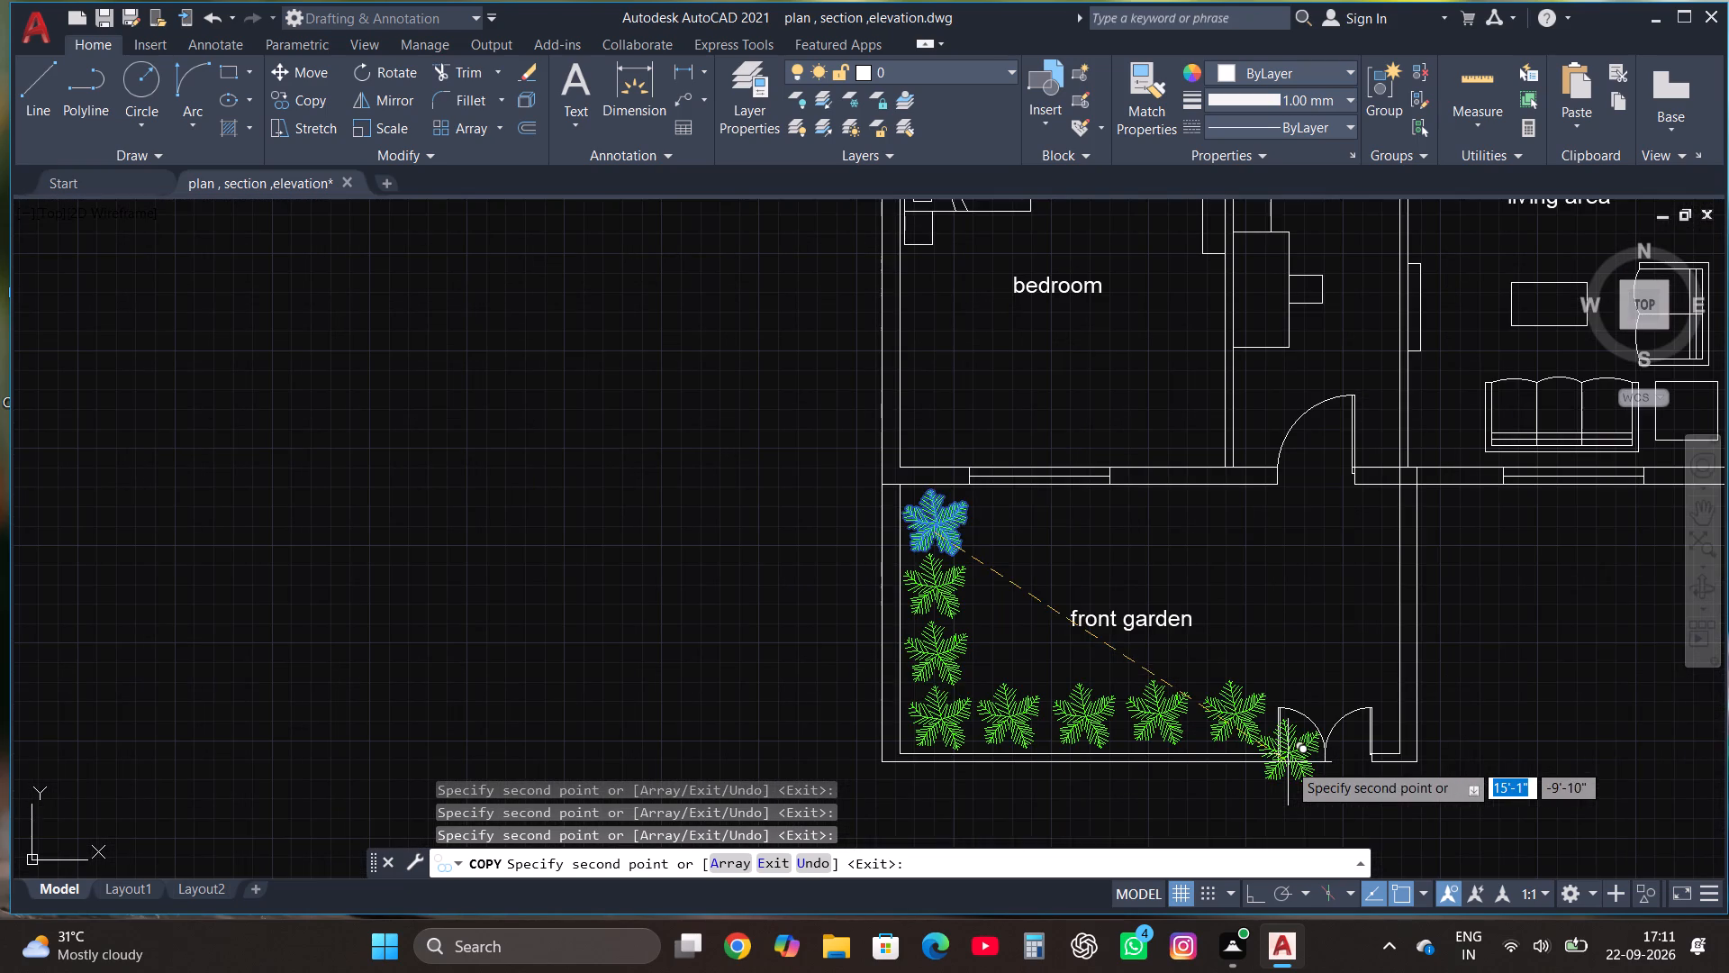
pyautogui.press('Escape')
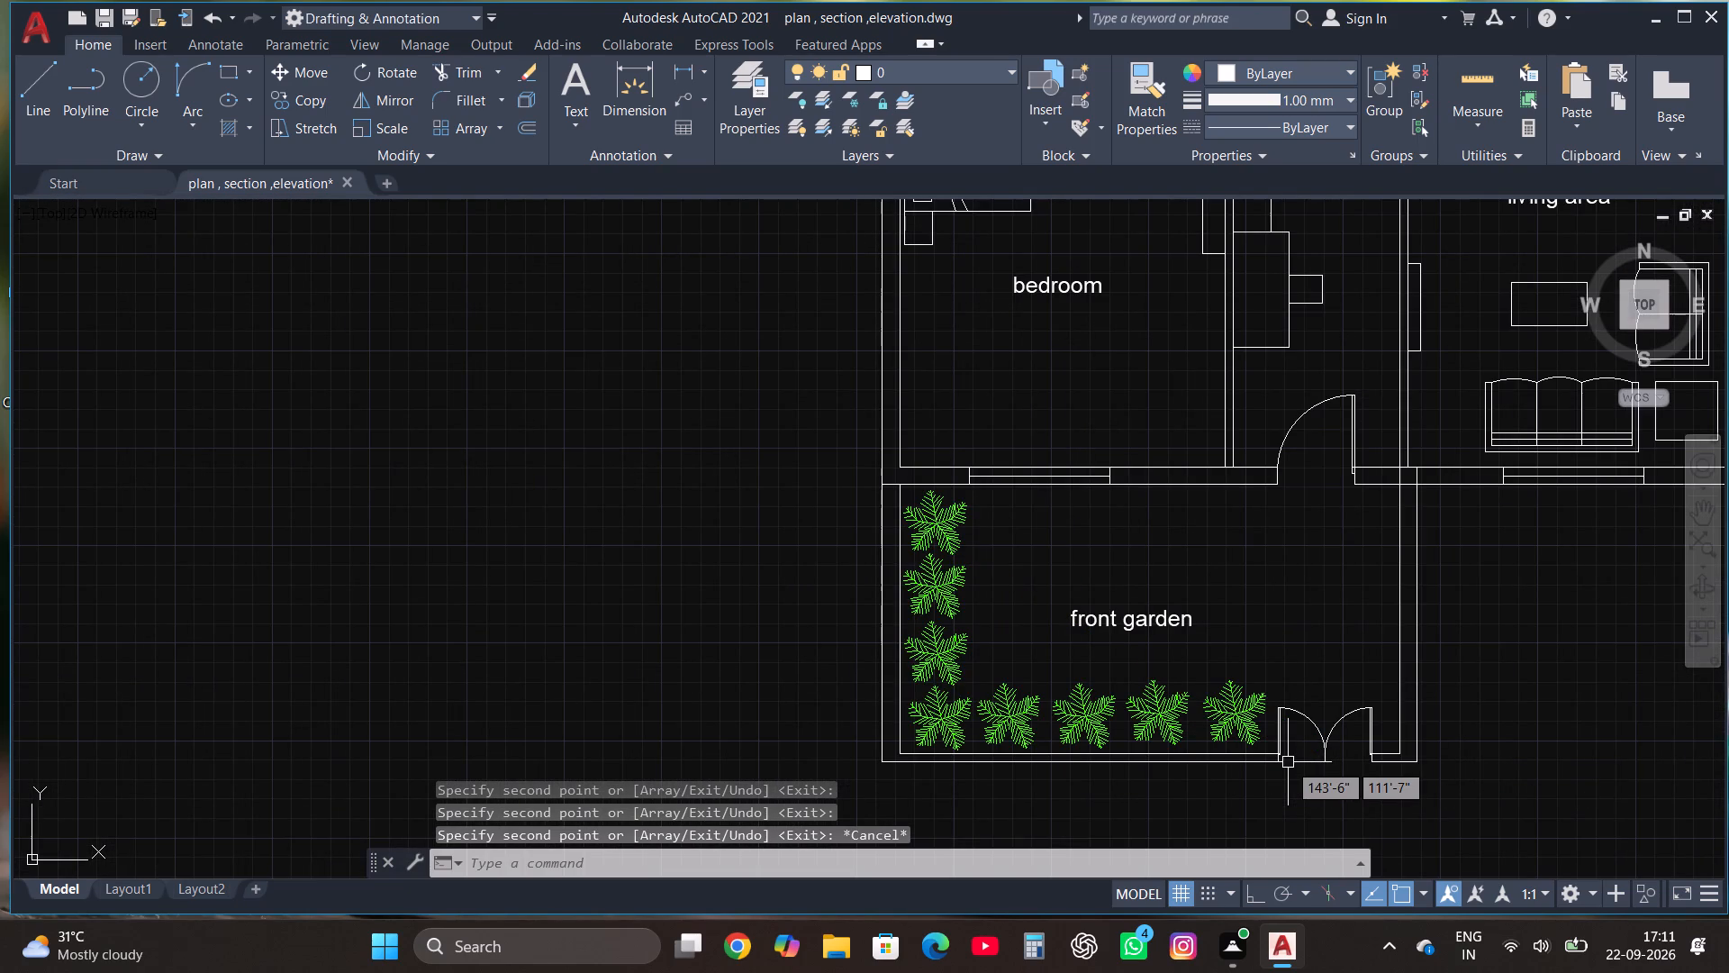
# Copy the front garden's northwest tree in multiple mode, placing the first copy in the northwest corner of the upper plan's balcony.
pyautogui.scroll(-2, 1148, 739)
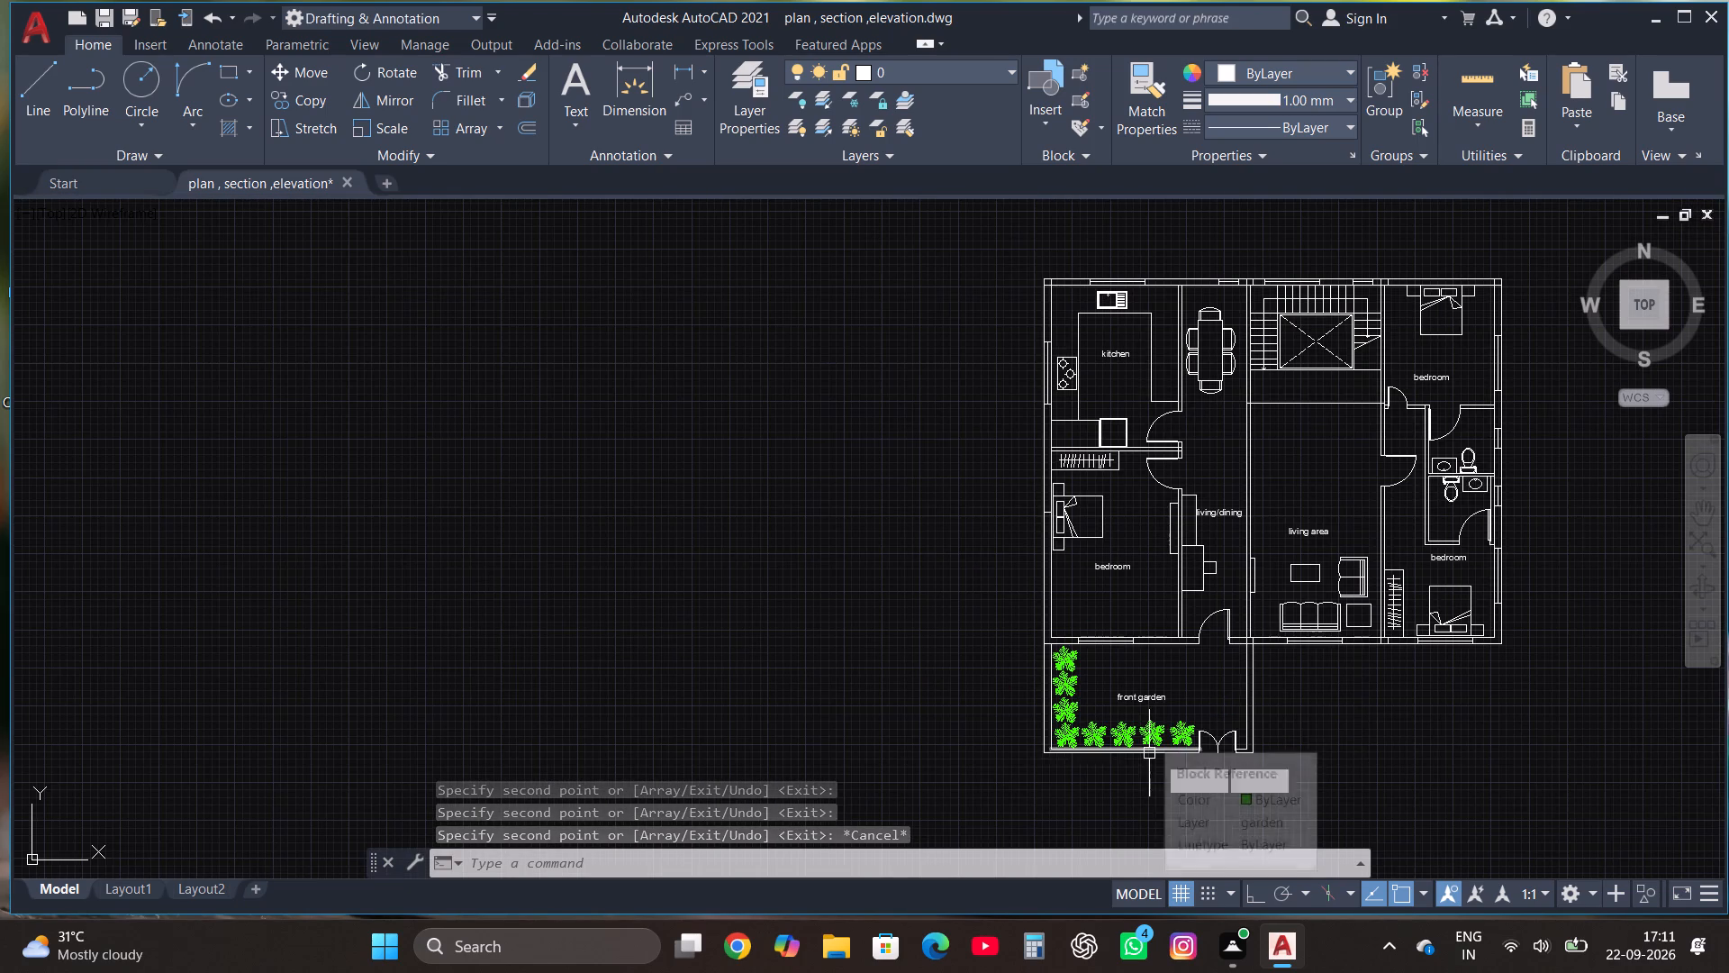
pyautogui.scroll(-2, 968, 750)
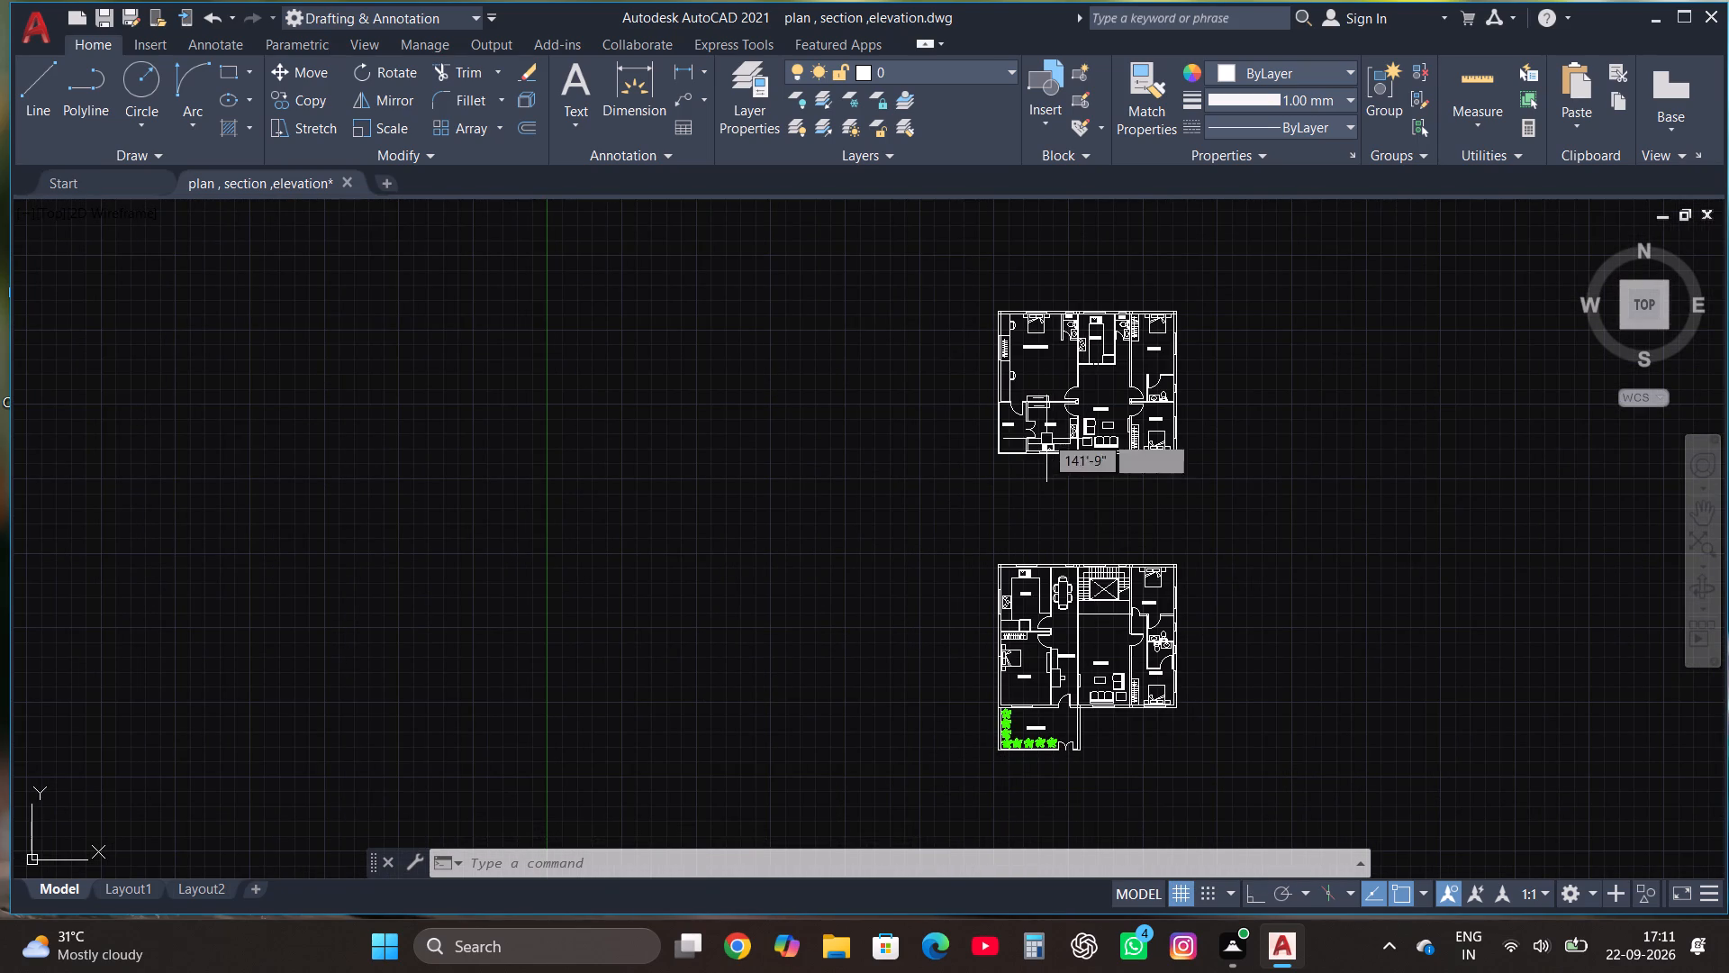
pyautogui.scroll(3, 1023, 405)
pyautogui.scroll(-1, 1021, 412)
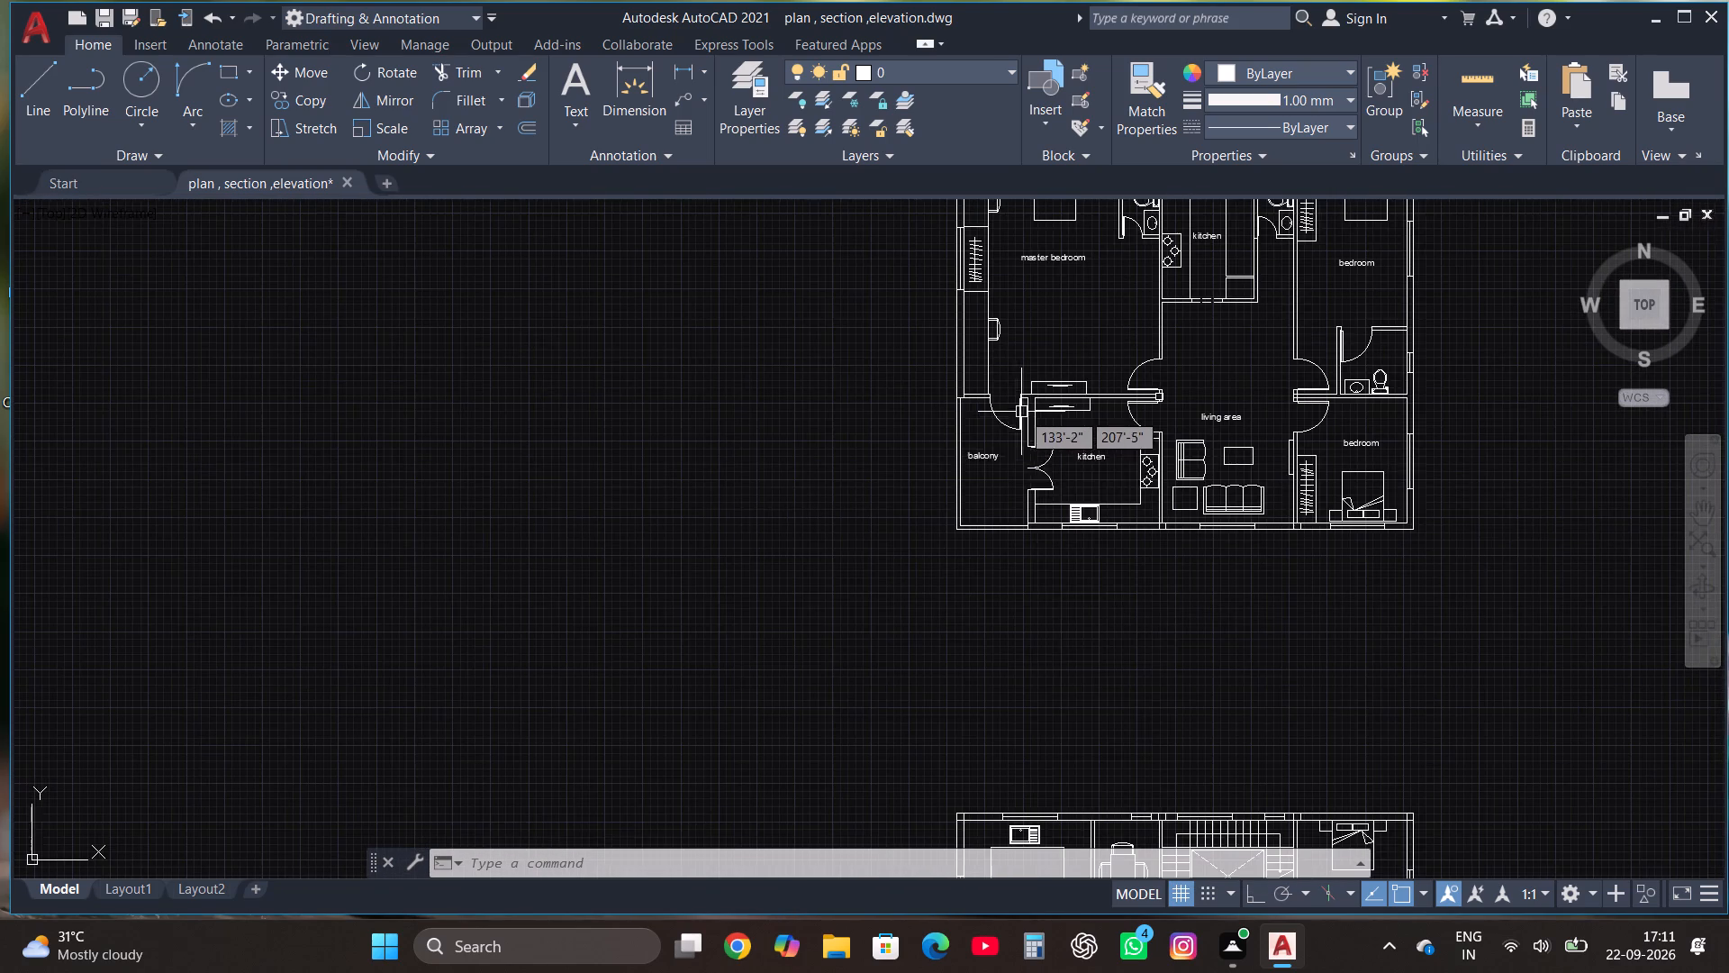
pyautogui.scroll(-3, 1063, 668)
pyautogui.scroll(3, 1067, 802)
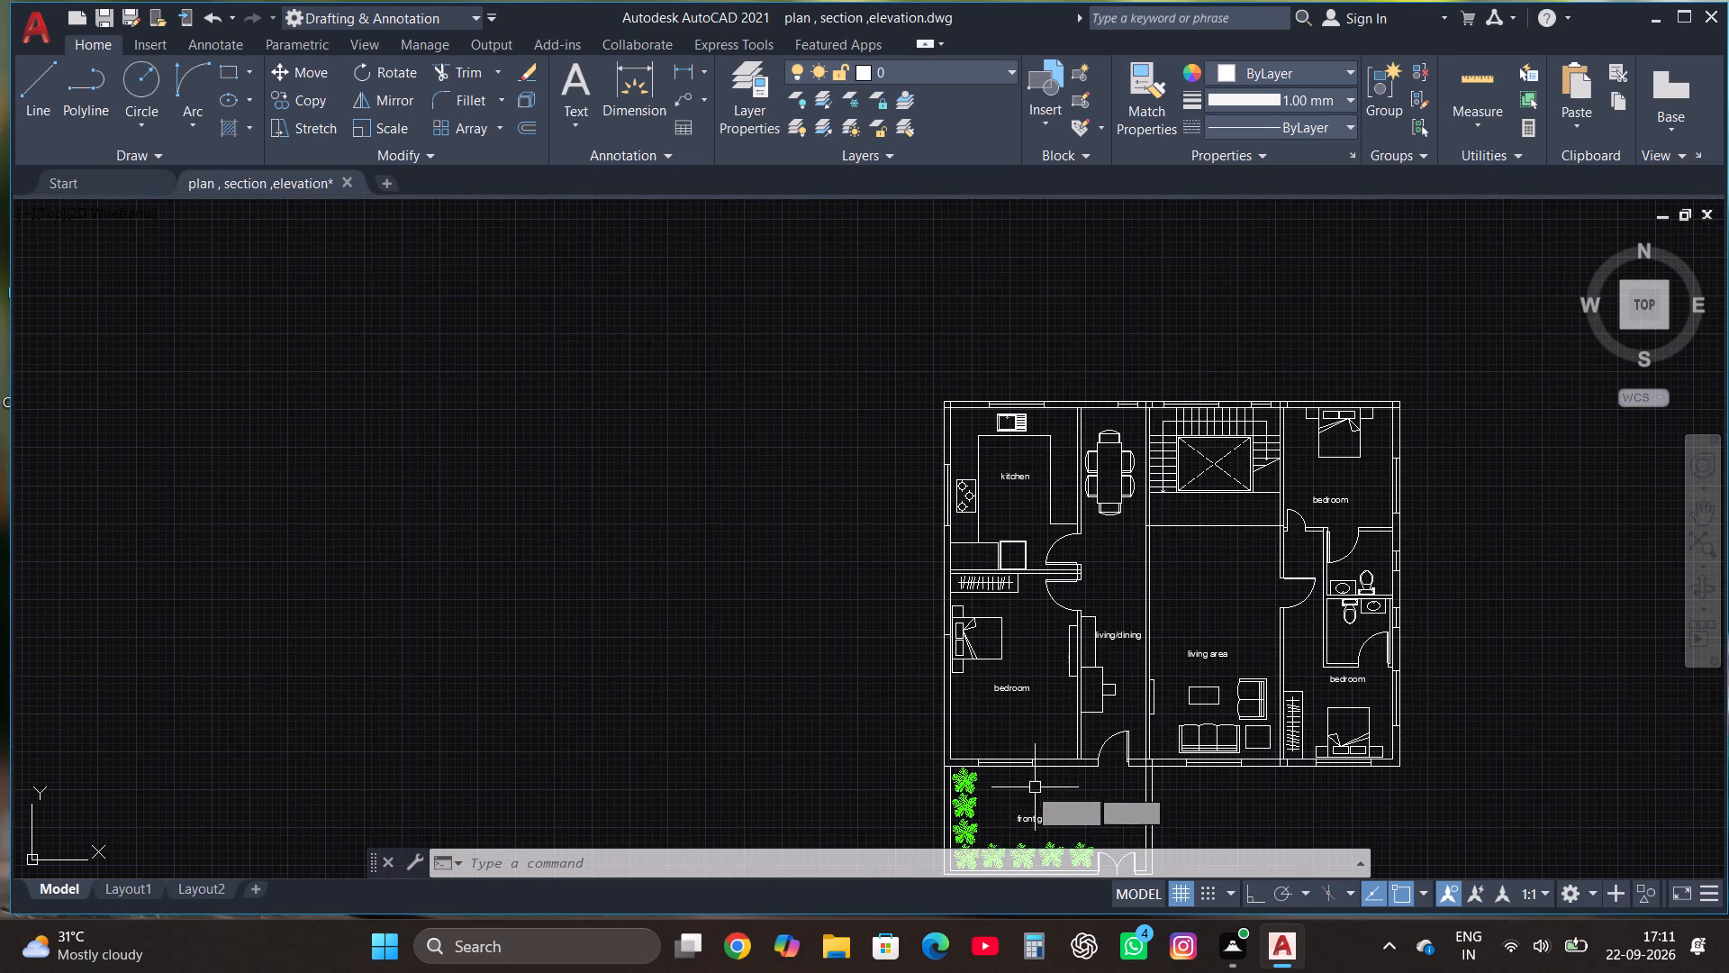
pyautogui.click(973, 788)
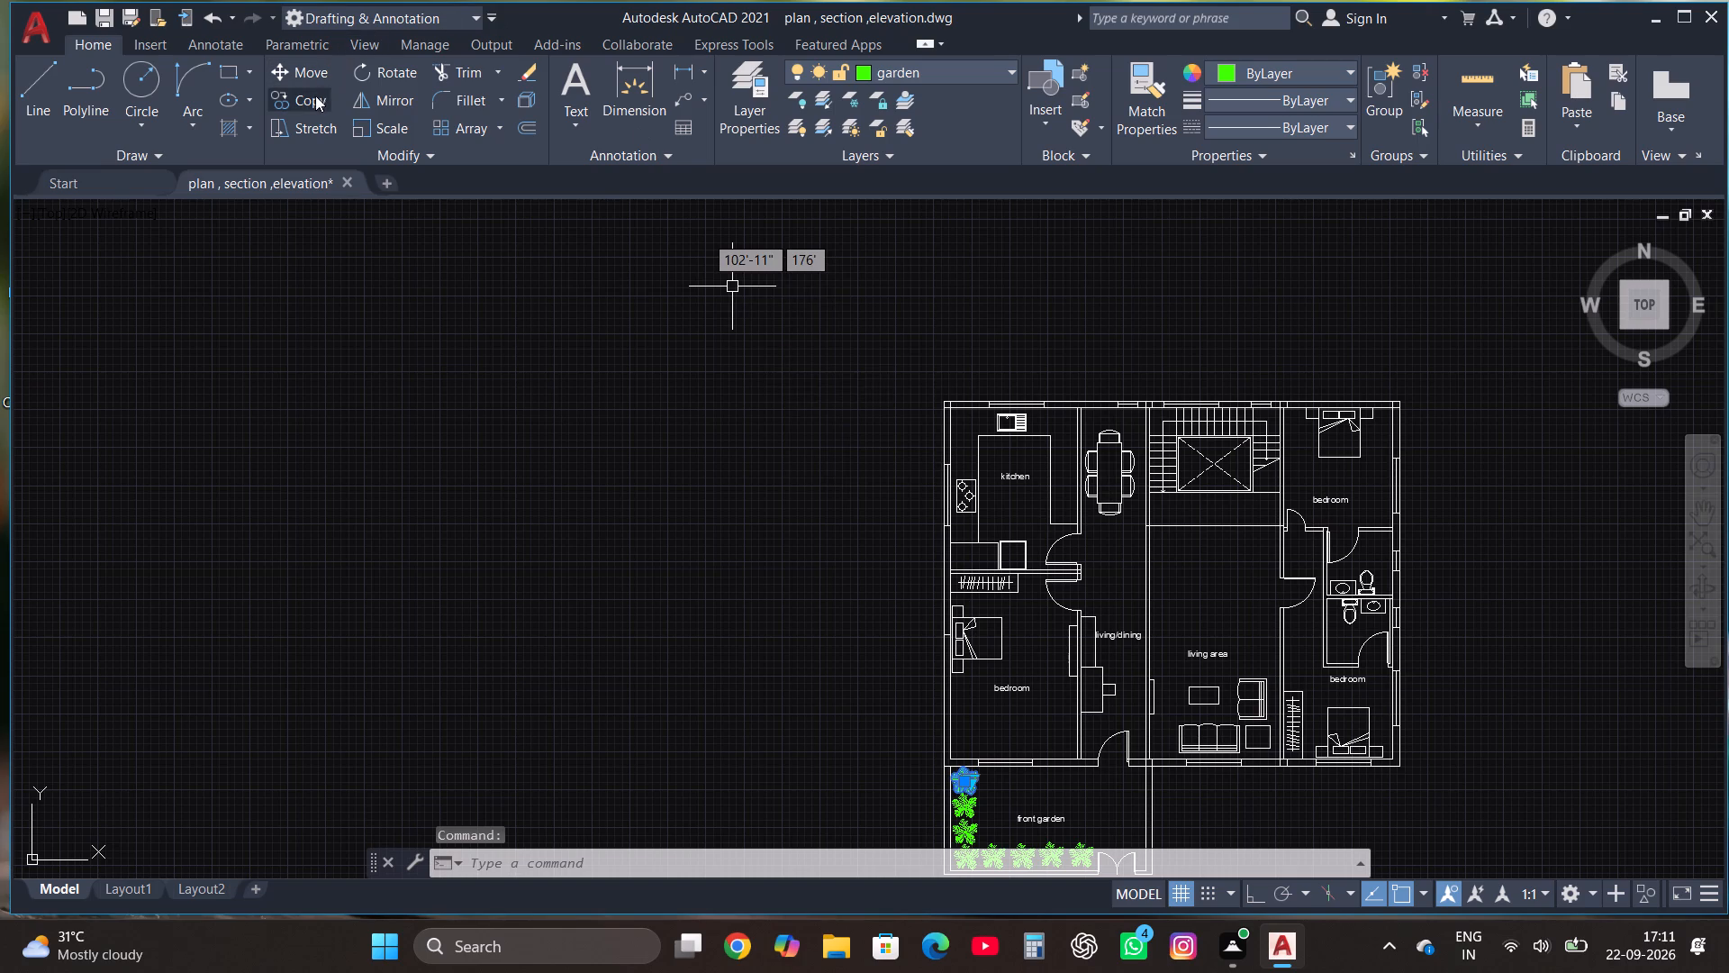
pyautogui.click(308, 109)
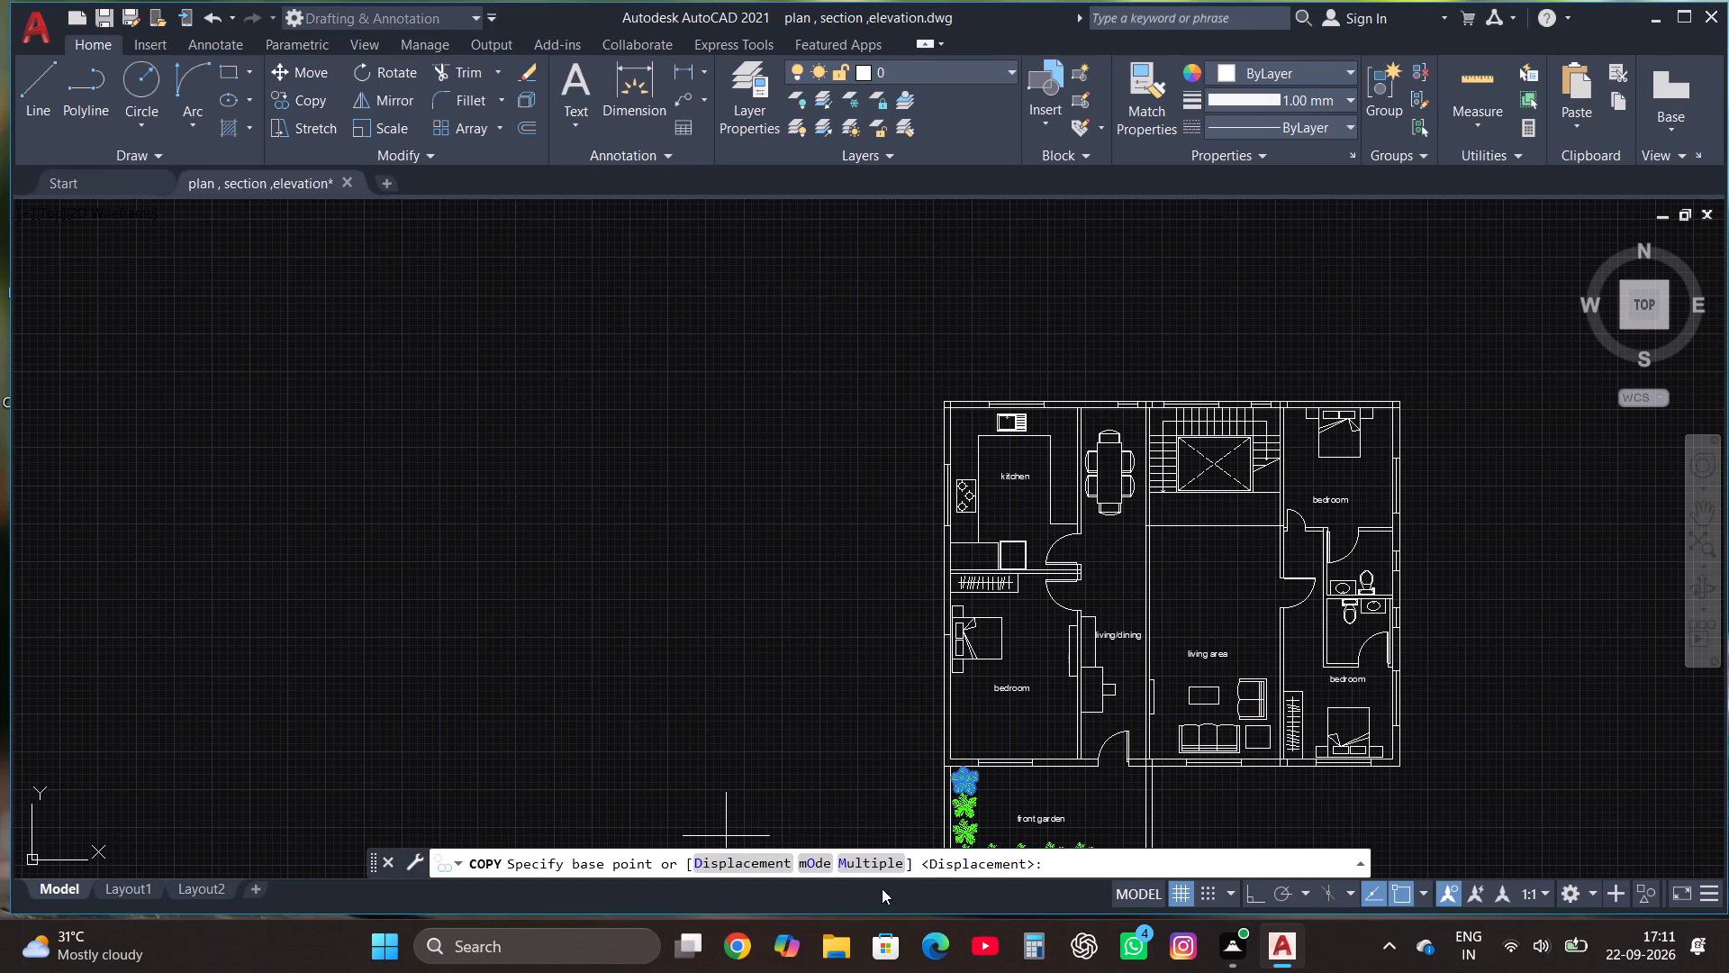
pyautogui.click(877, 873)
pyautogui.click(863, 862)
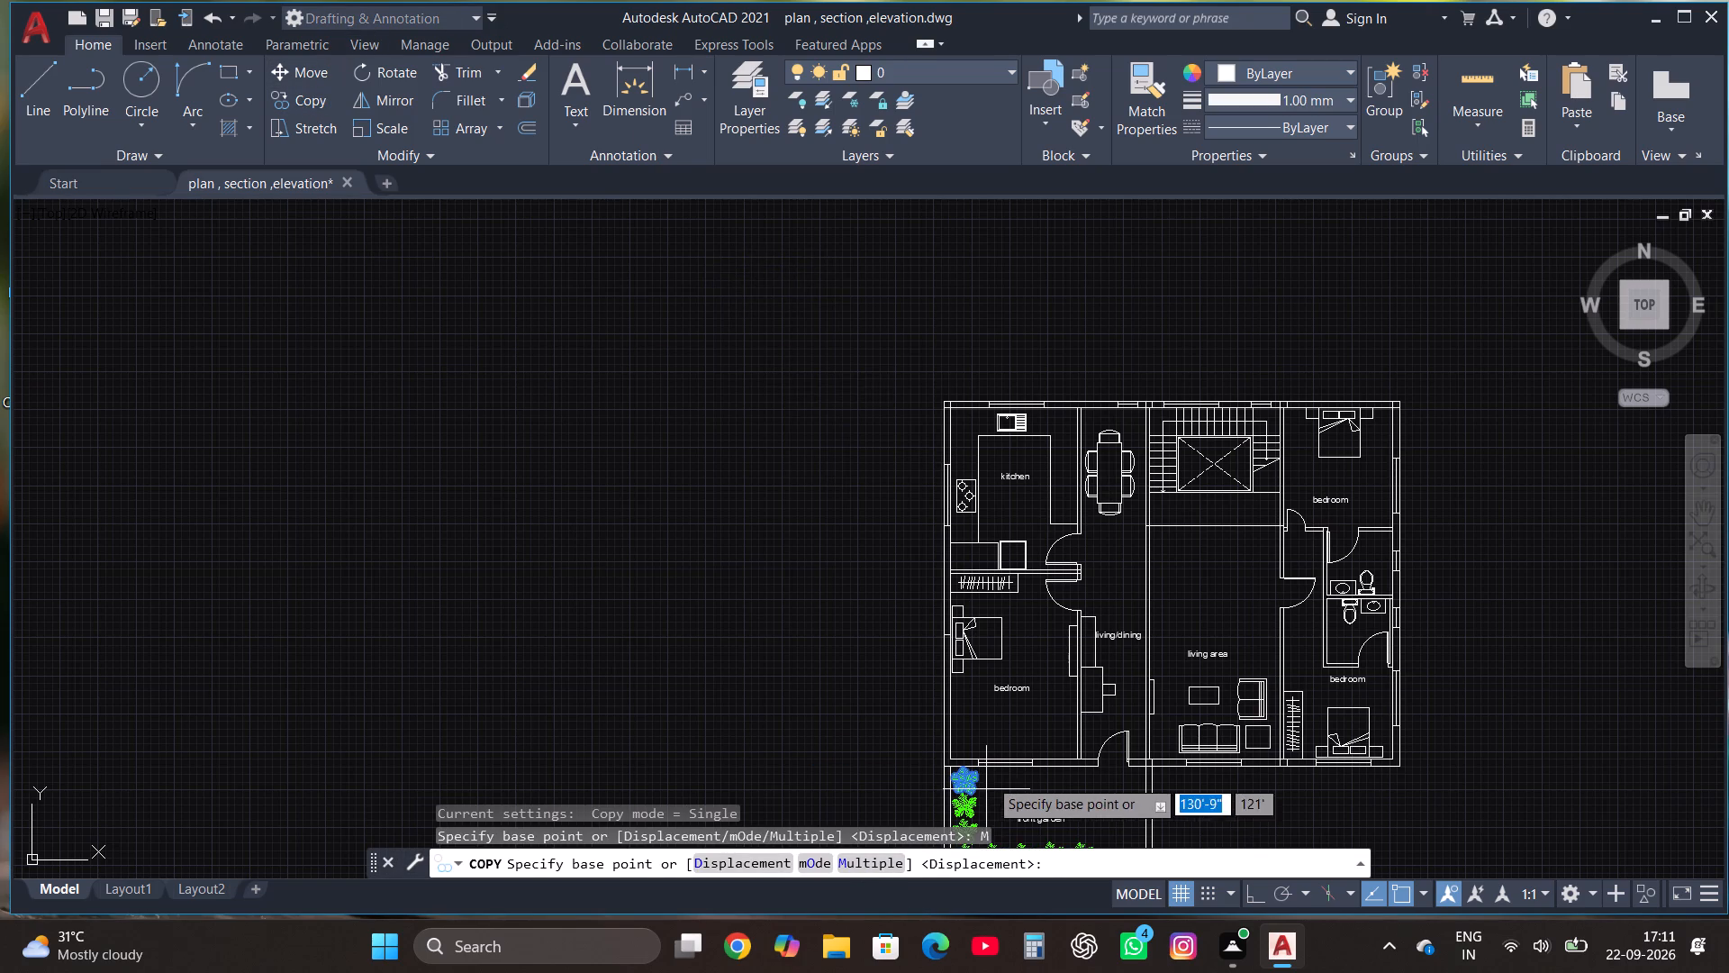
pyautogui.click(964, 789)
pyautogui.scroll(-2, 964, 786)
pyautogui.scroll(1, 954, 619)
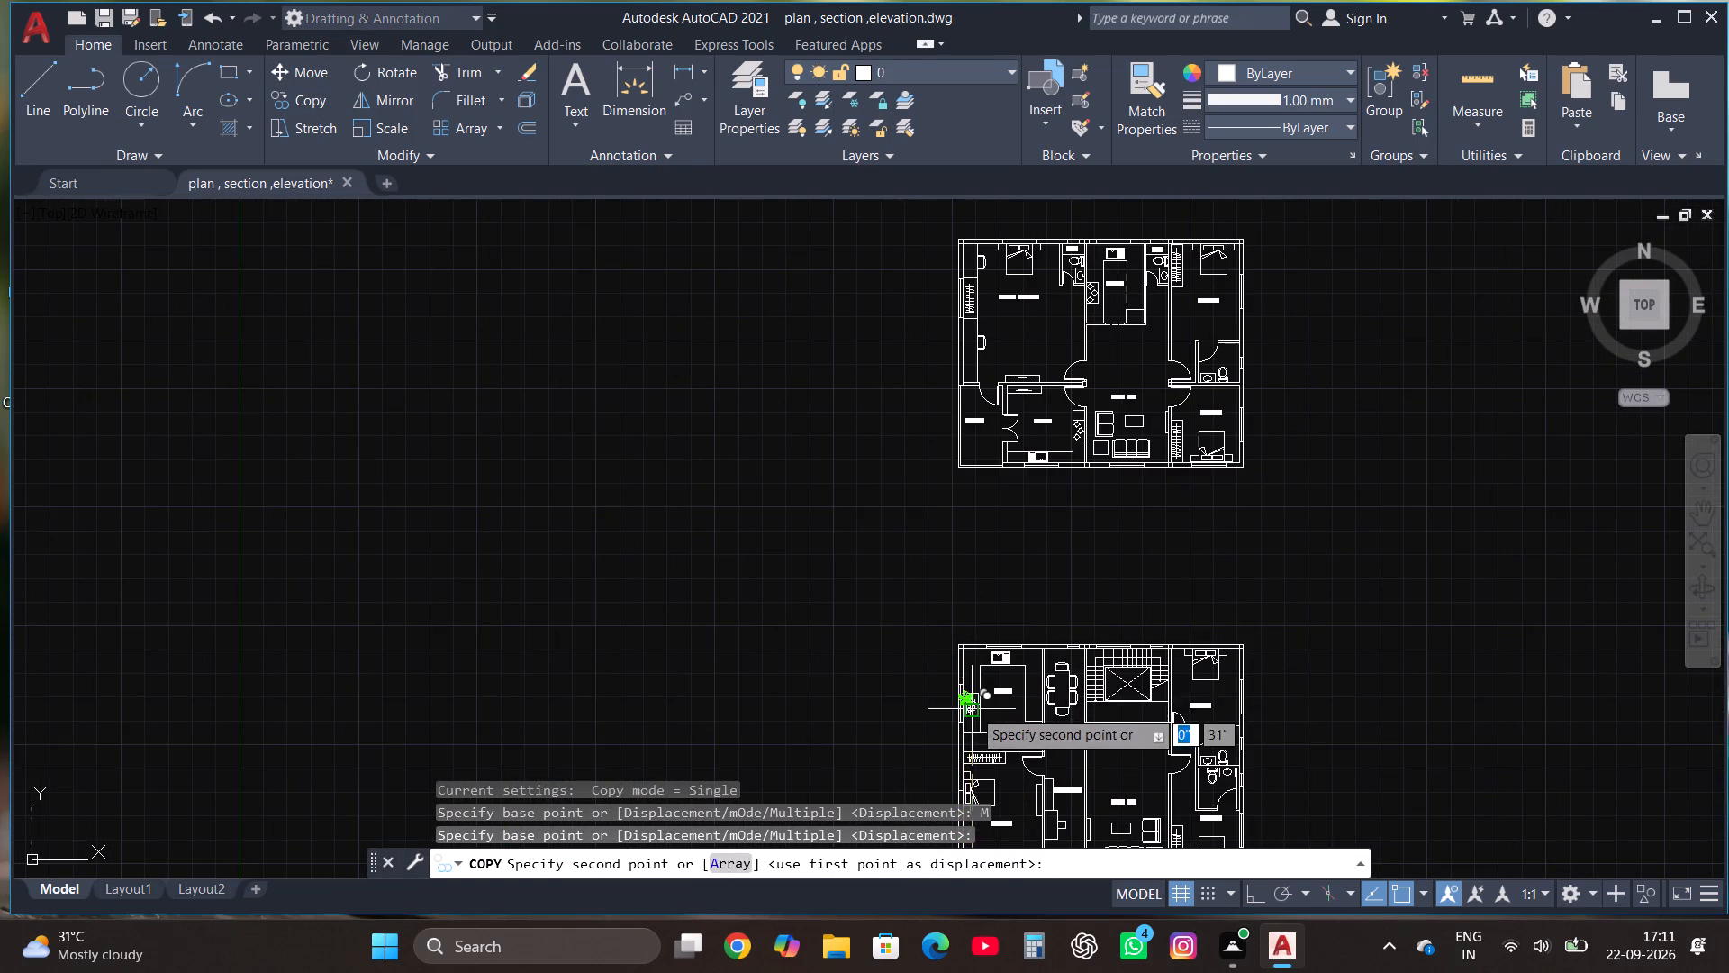
pyautogui.scroll(1, 992, 718)
pyautogui.scroll(-1, 982, 587)
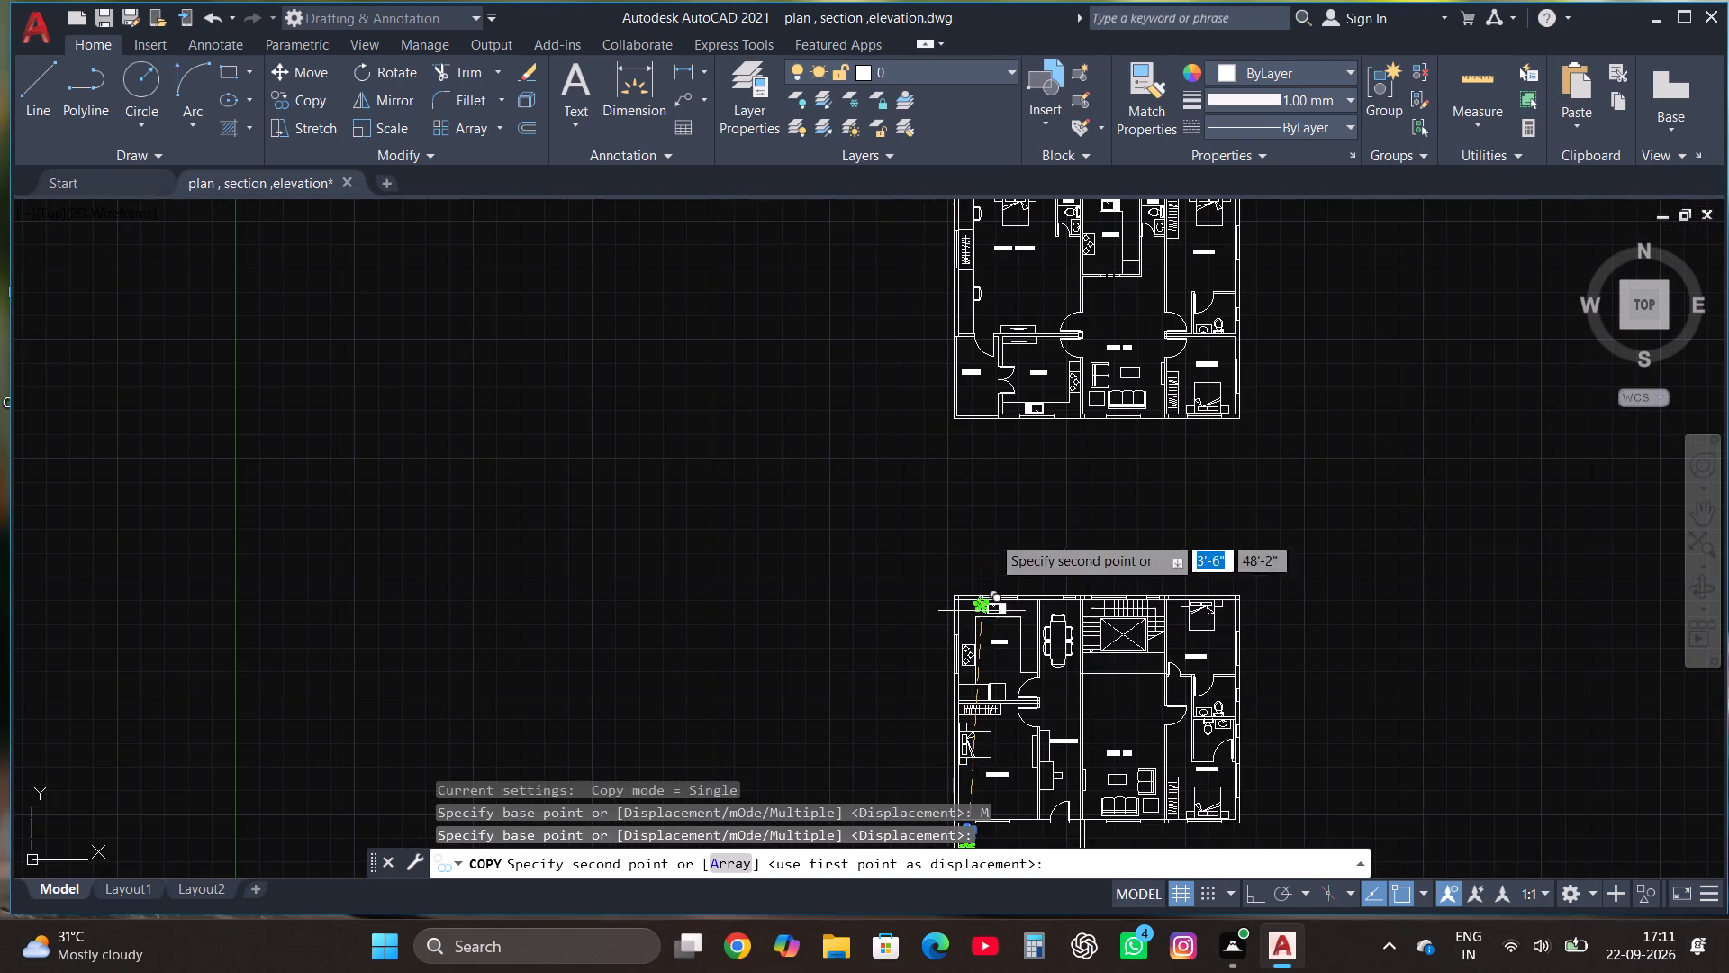
pyautogui.scroll(3, 978, 337)
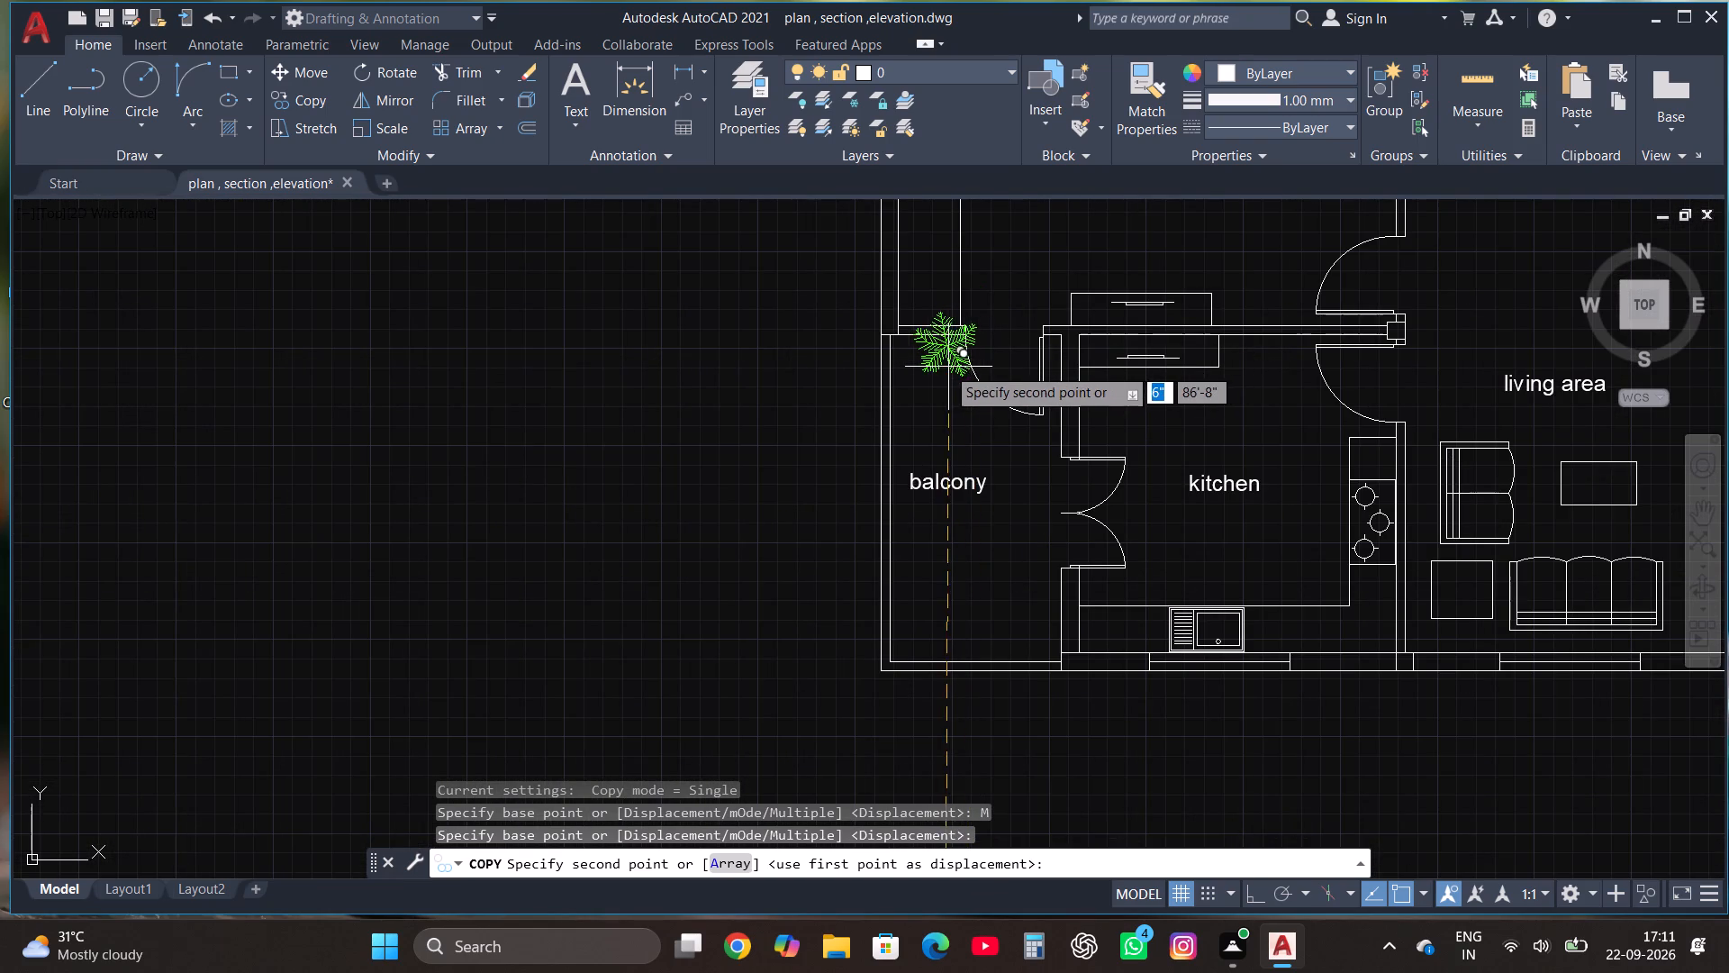
pyautogui.click(927, 393)
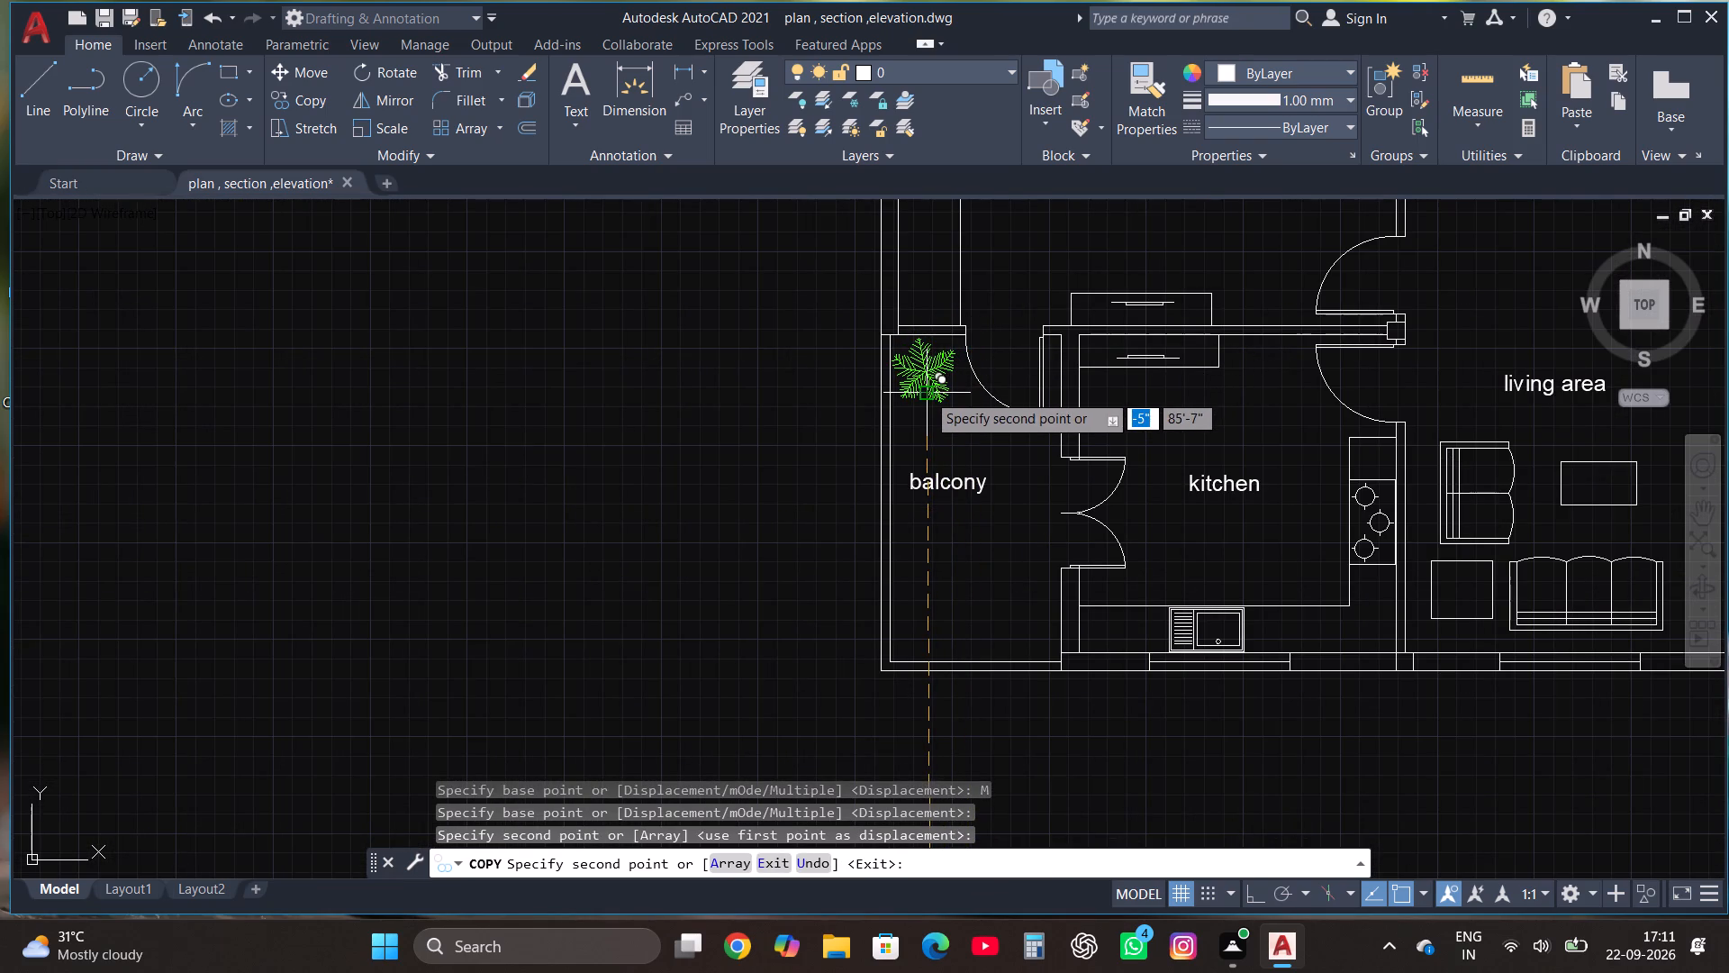
# Place three more tree copies down the balcony's west wall to its southwest corner and two eastward along its south wall.
pyautogui.scroll(1, 932, 647)
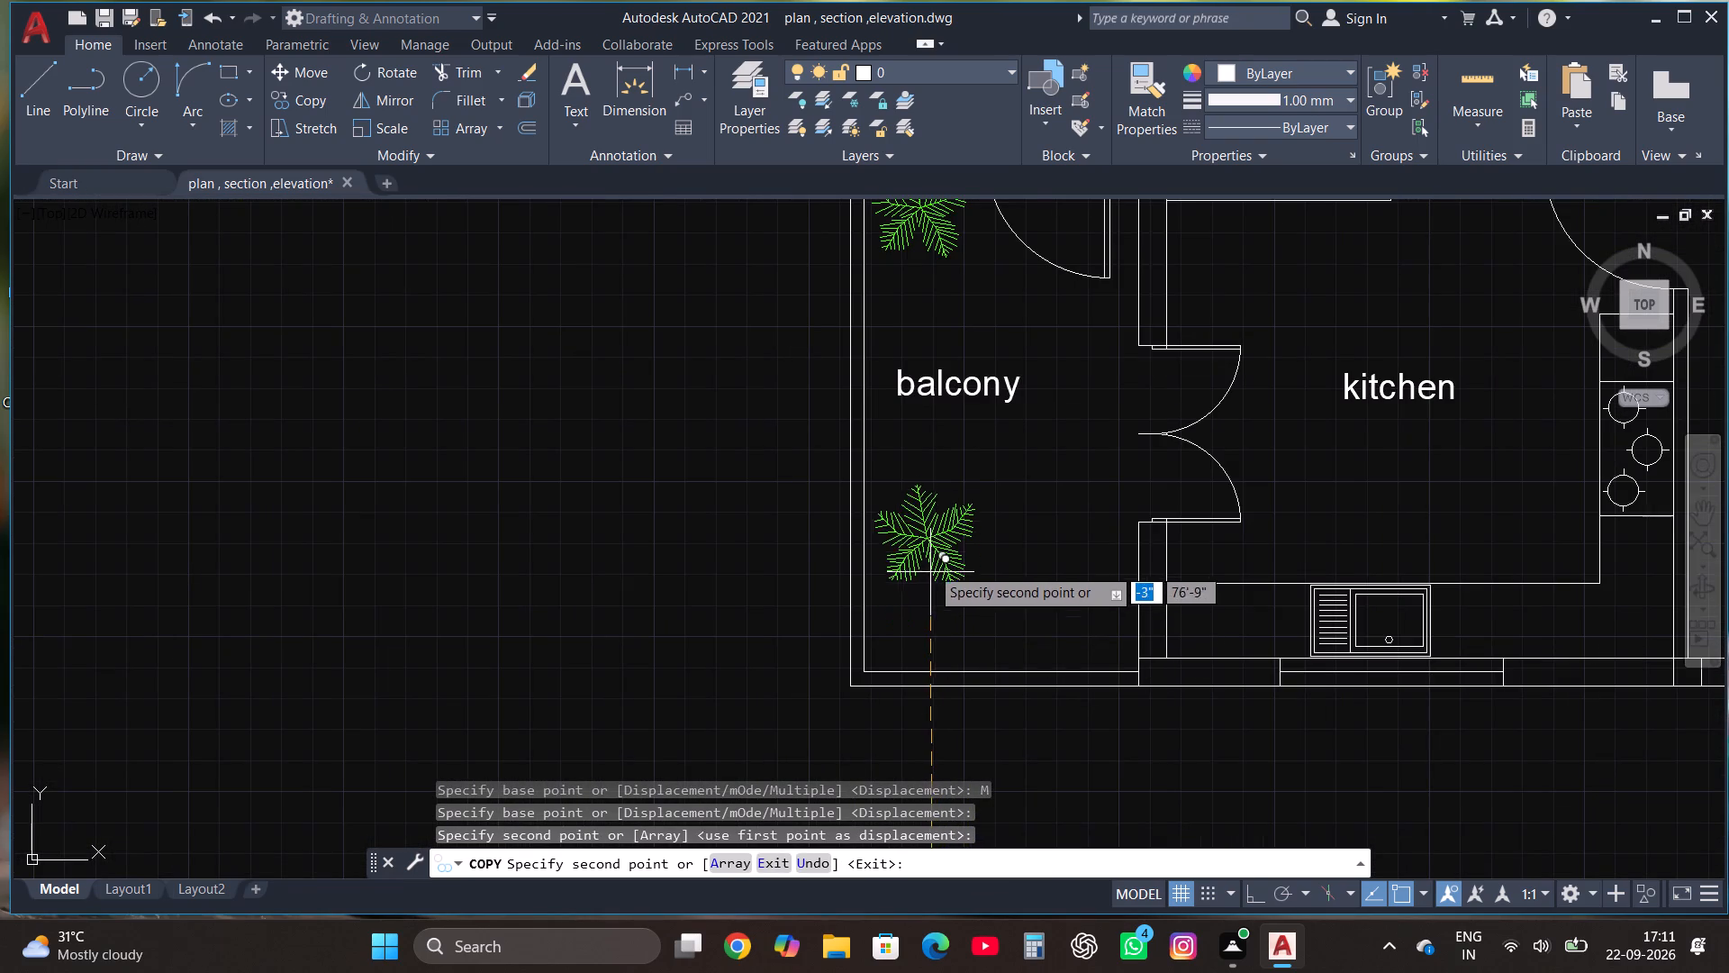
pyautogui.click(922, 493)
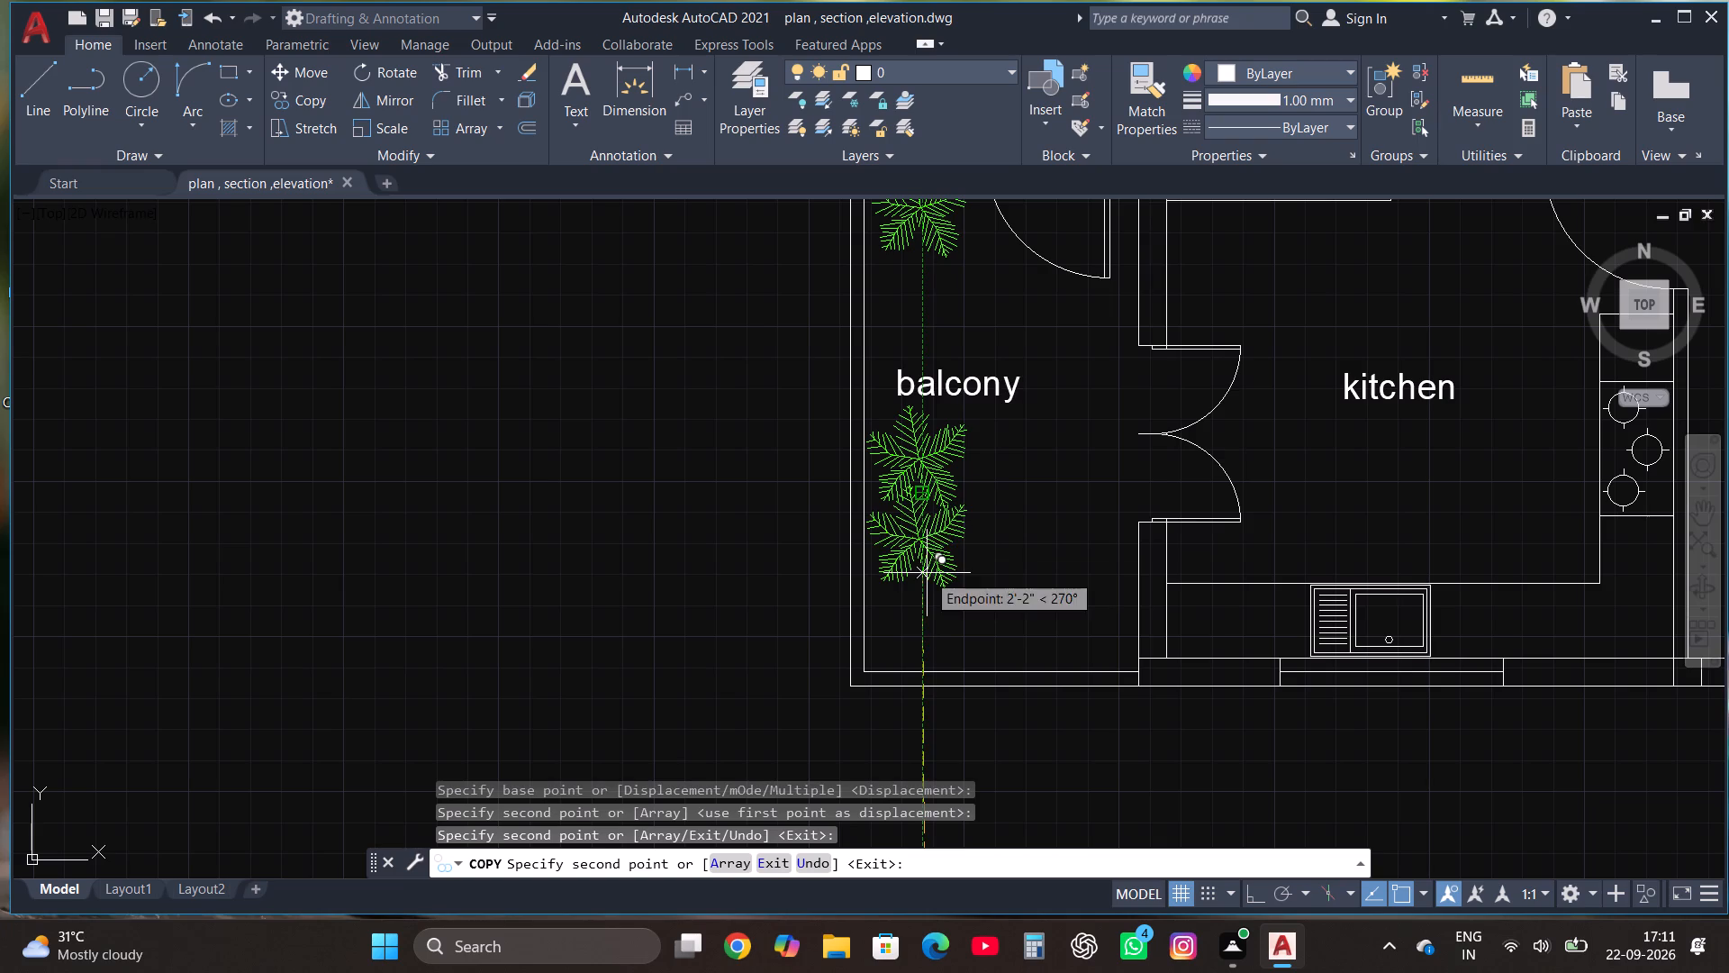
pyautogui.click(927, 573)
pyautogui.click(922, 657)
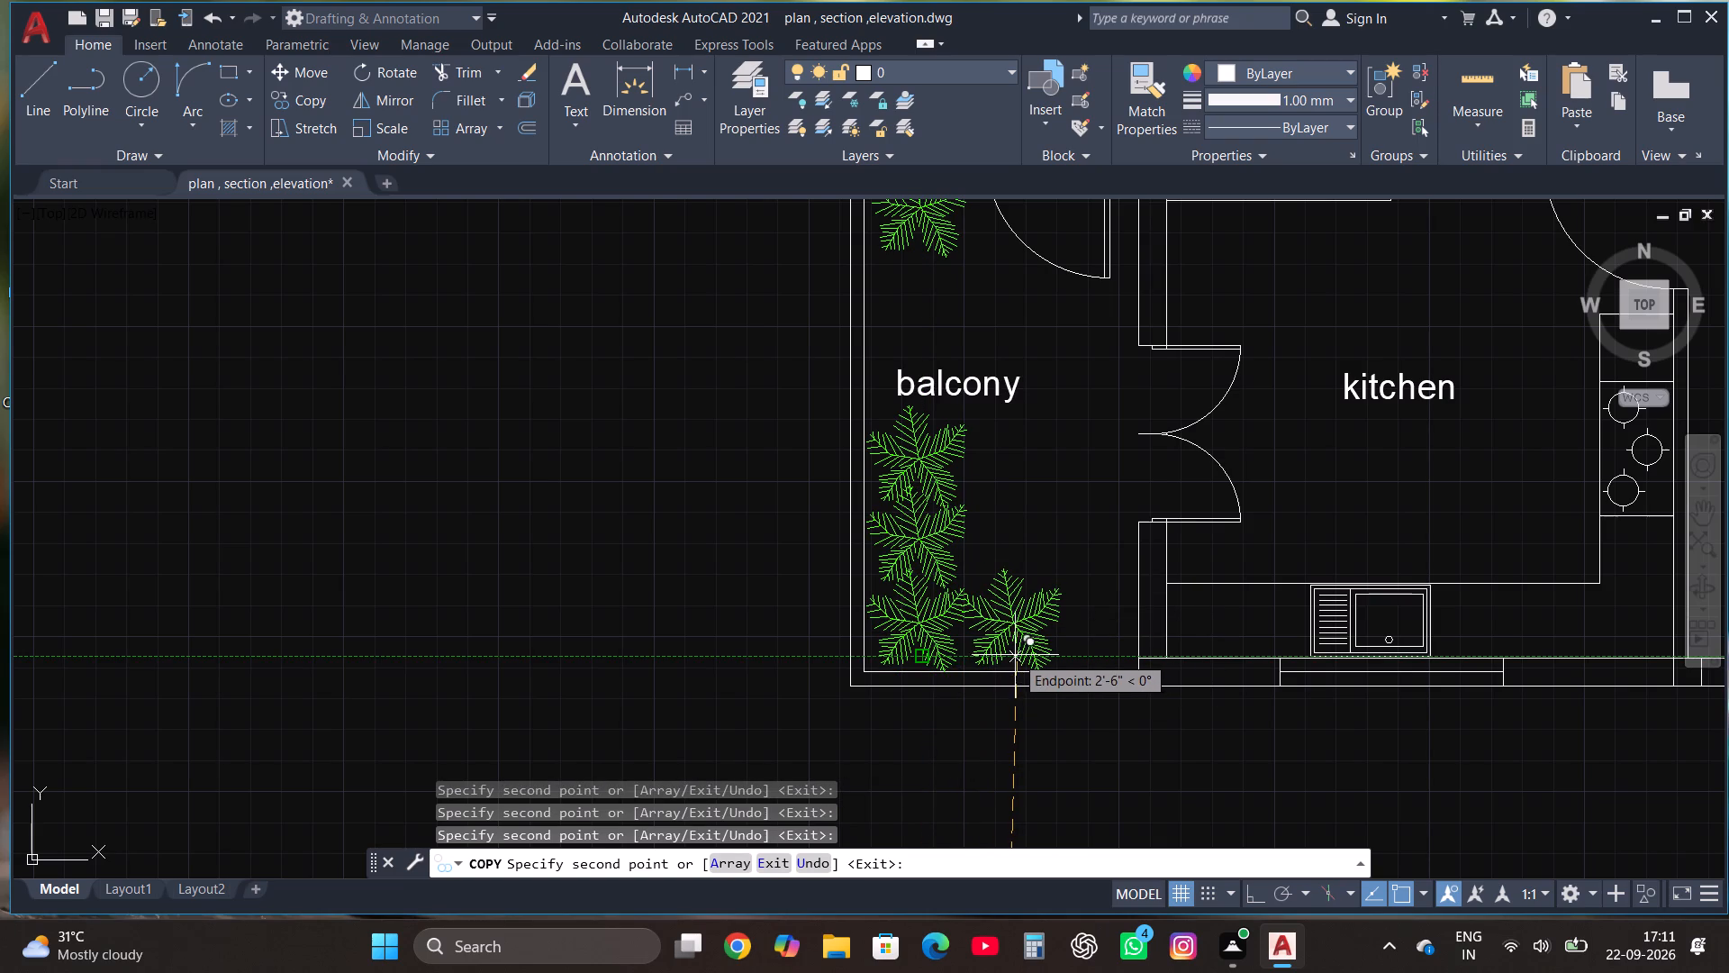
pyautogui.click(1009, 649)
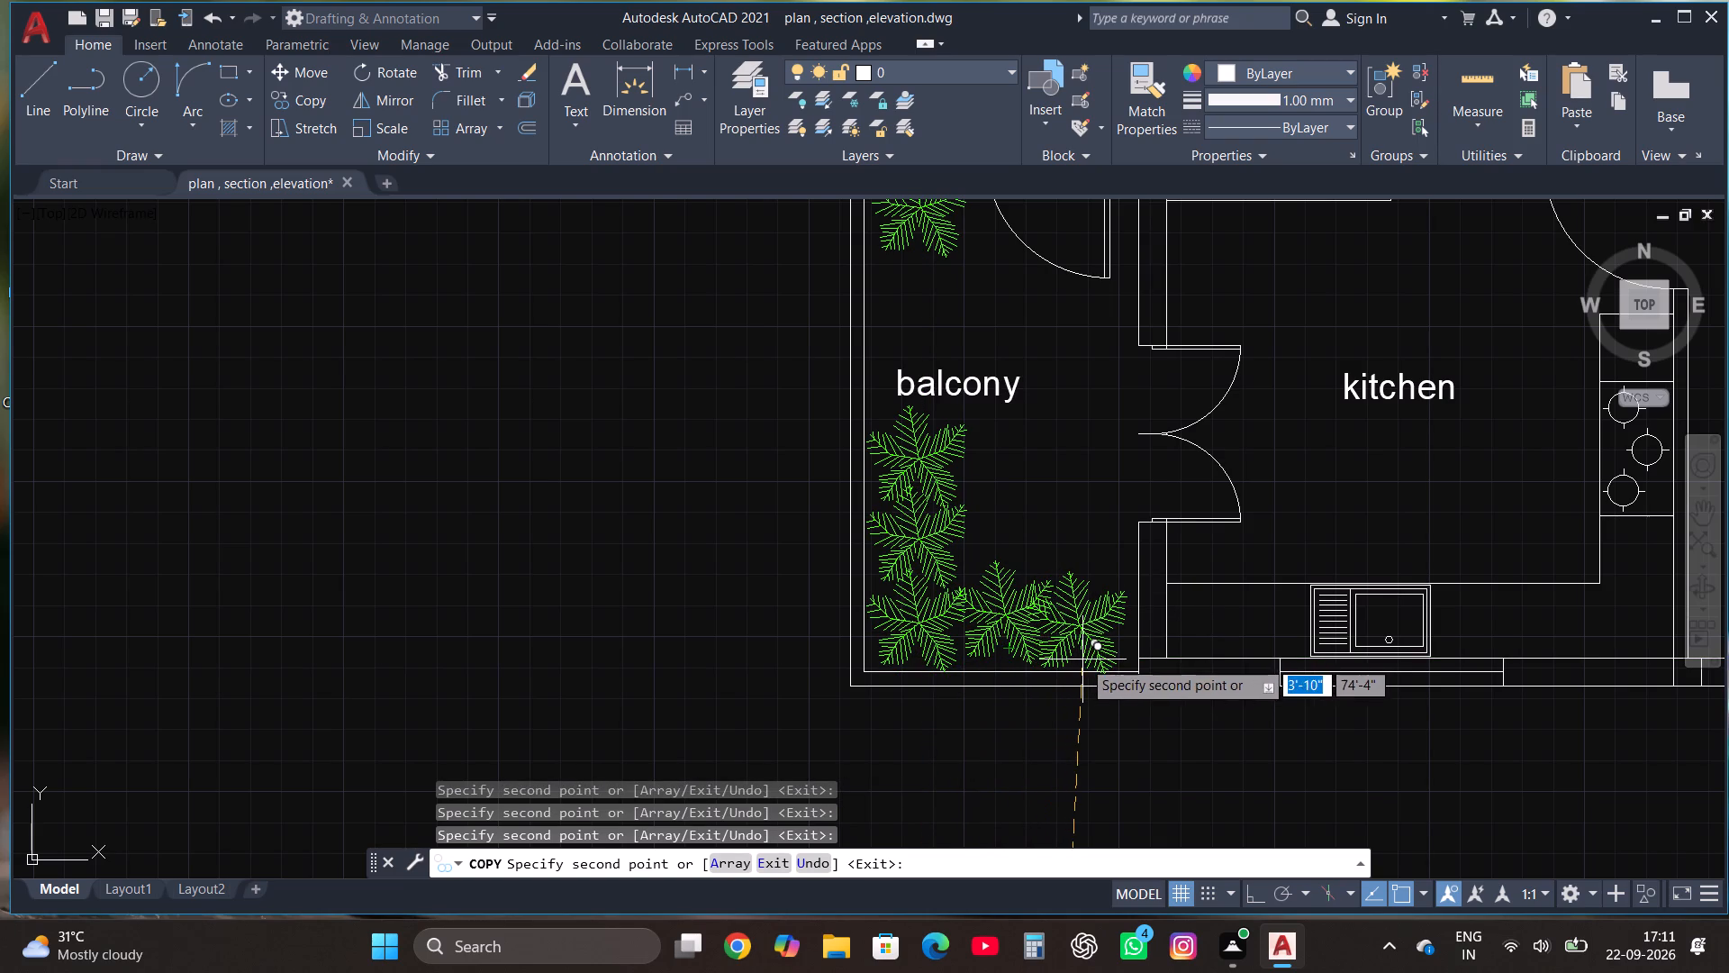
pyautogui.click(1082, 659)
pyautogui.press('Escape')
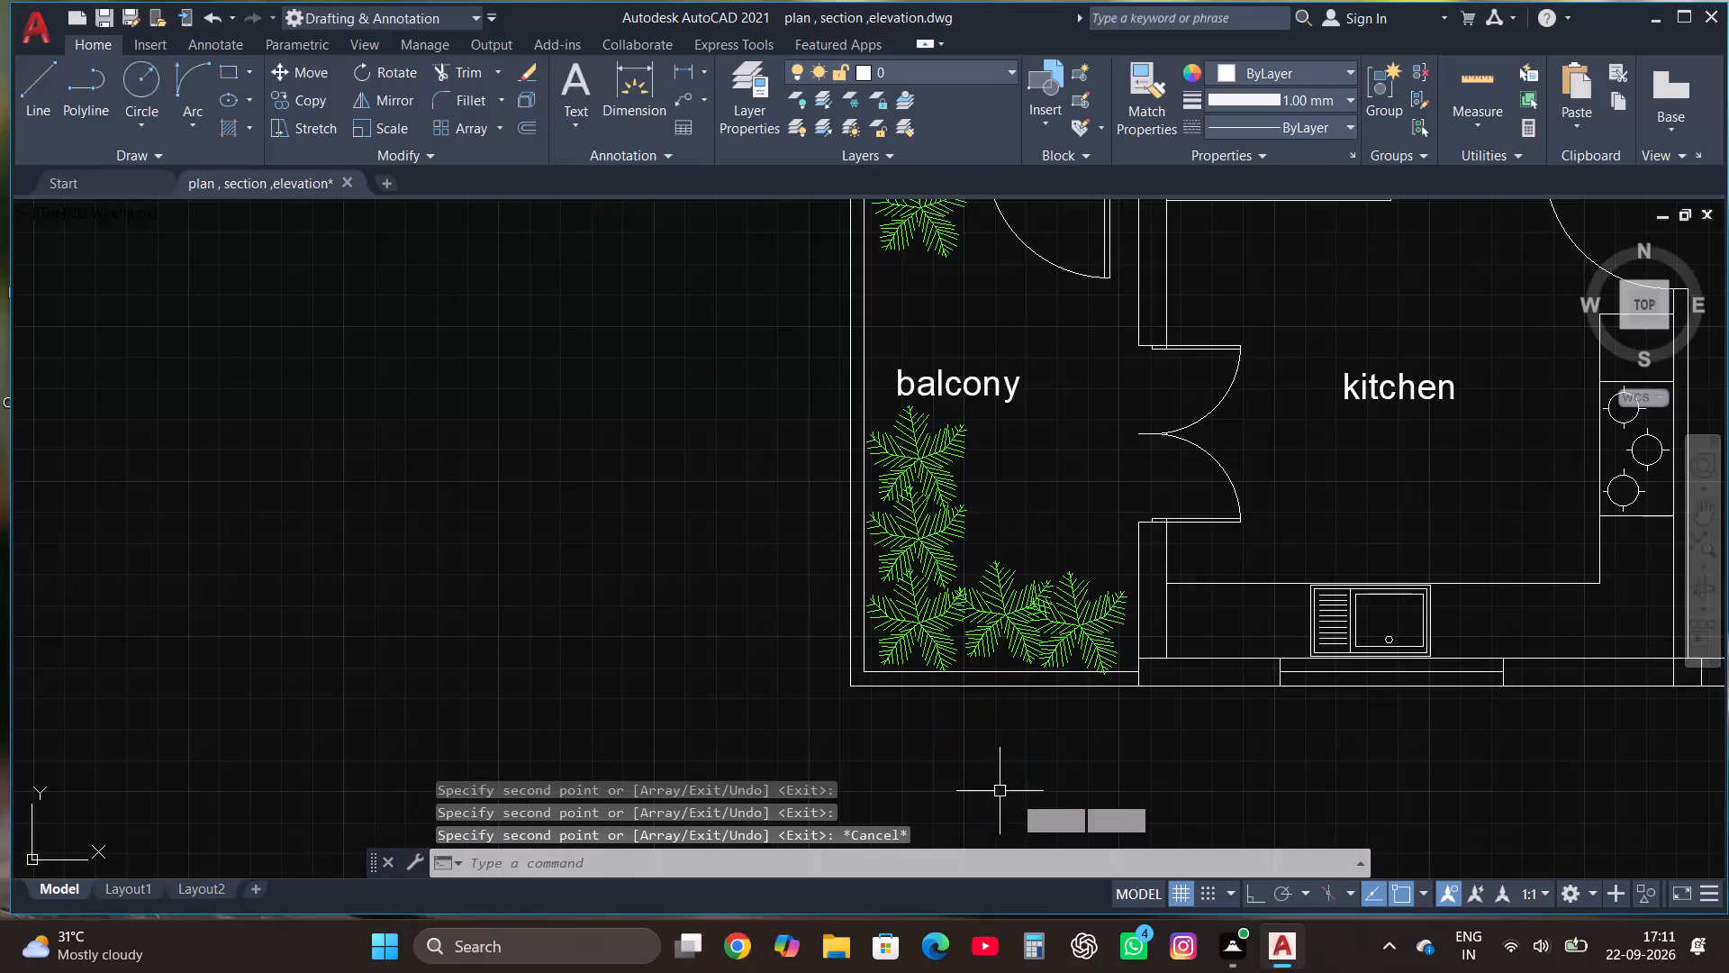
# Examine the two floor plans, including the newly planted balcony and the space around them.
pyautogui.scroll(-2, 1016, 795)
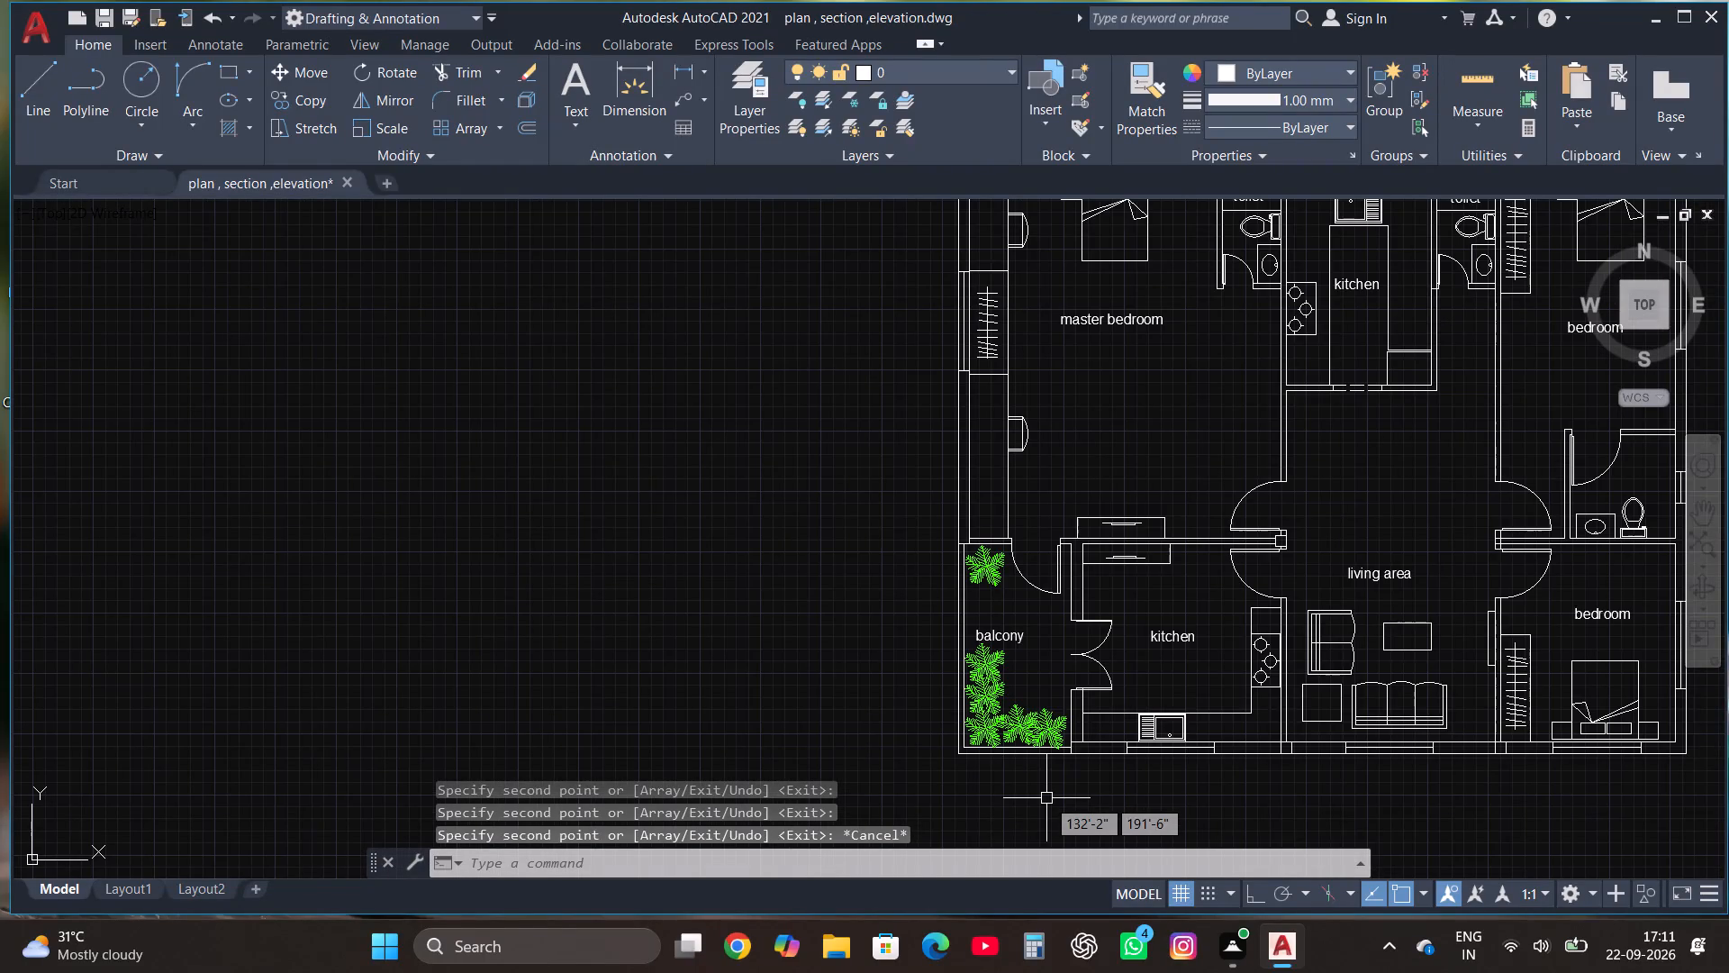
pyautogui.scroll(-1, 1177, 724)
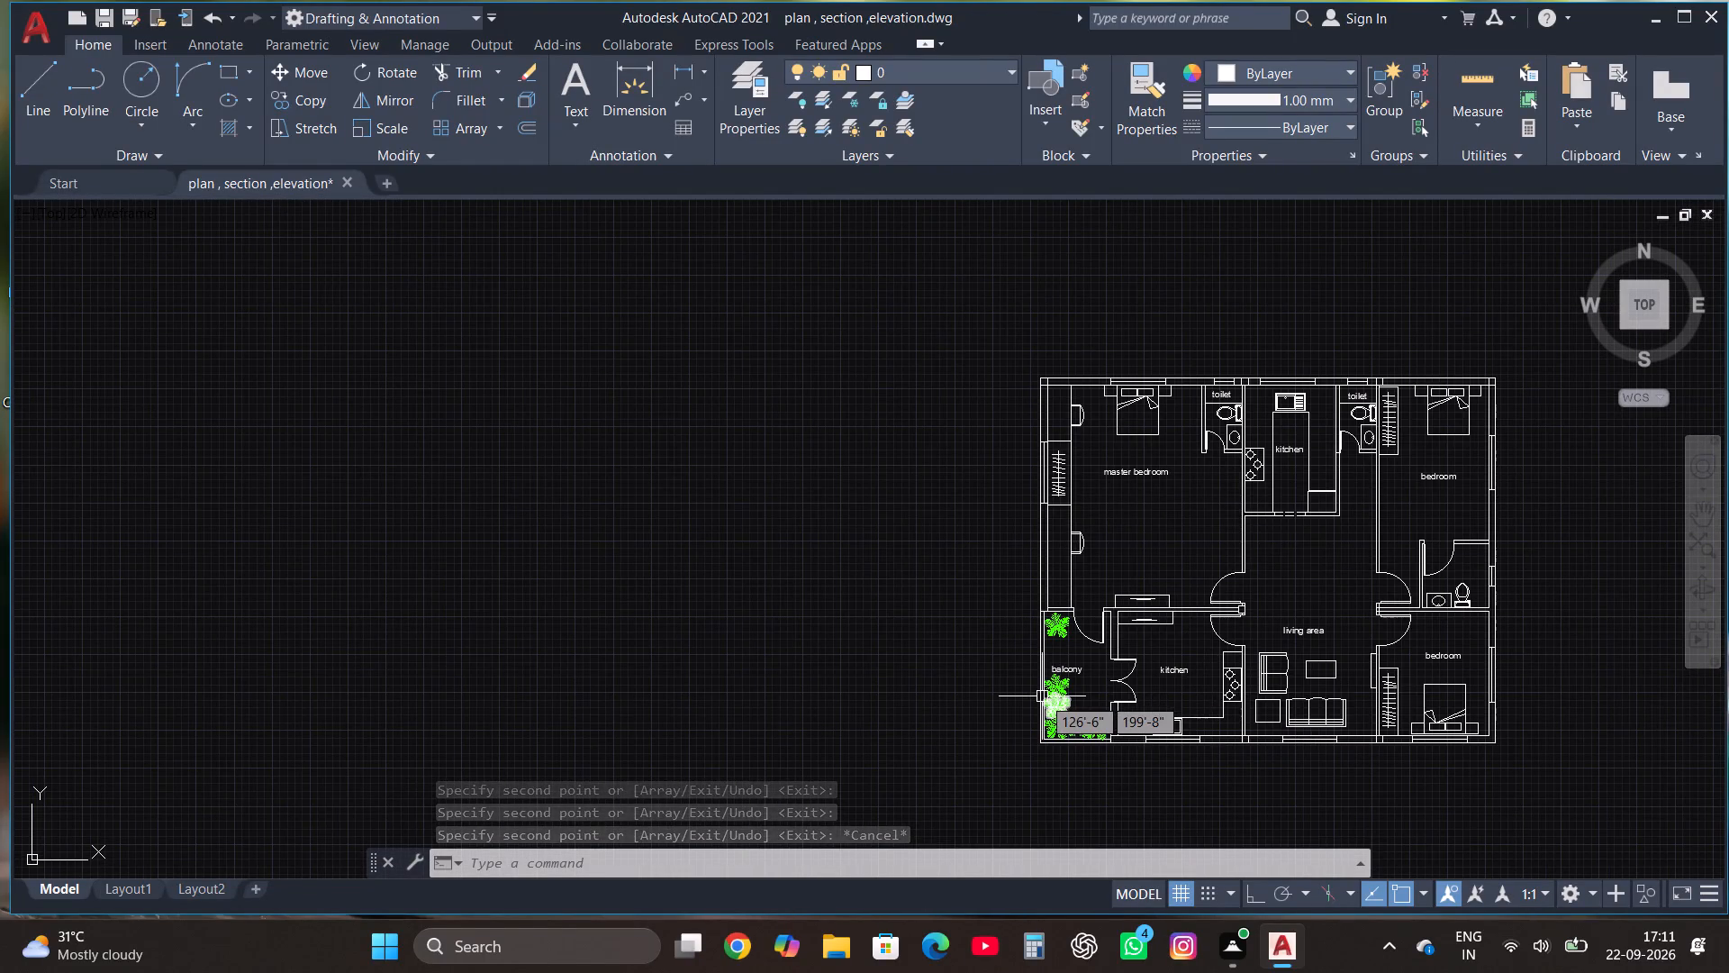
pyautogui.scroll(-1, 1109, 721)
pyautogui.scroll(2, 1317, 654)
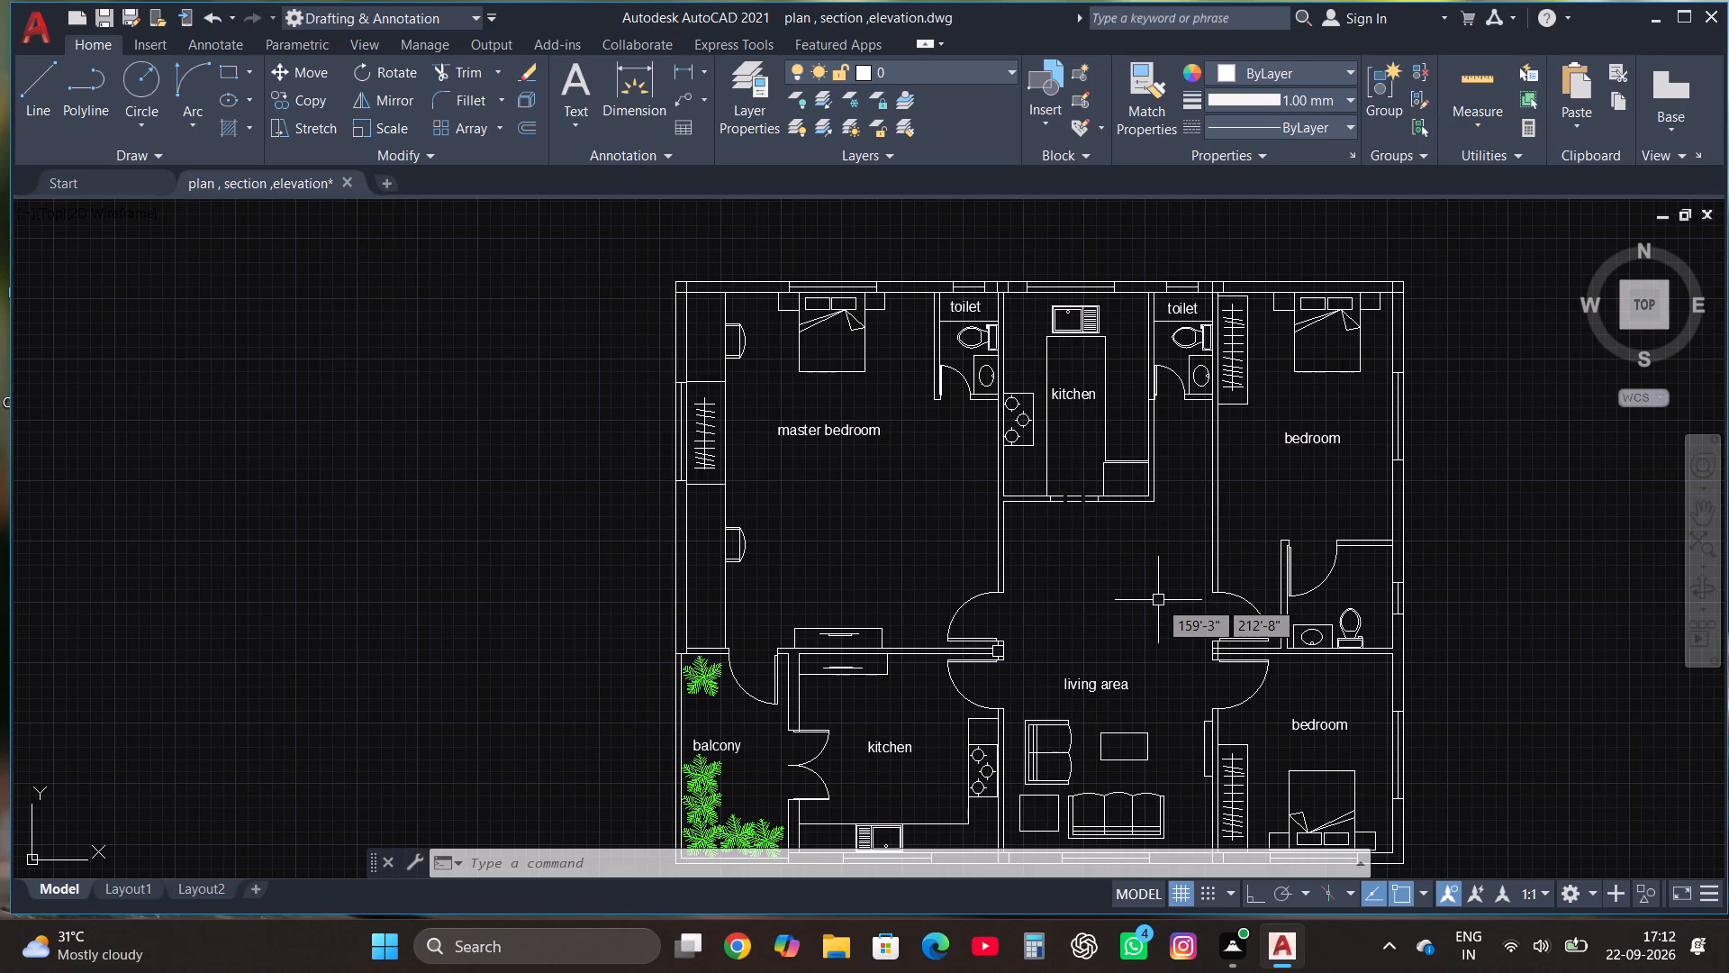
pyautogui.scroll(-2, 1147, 579)
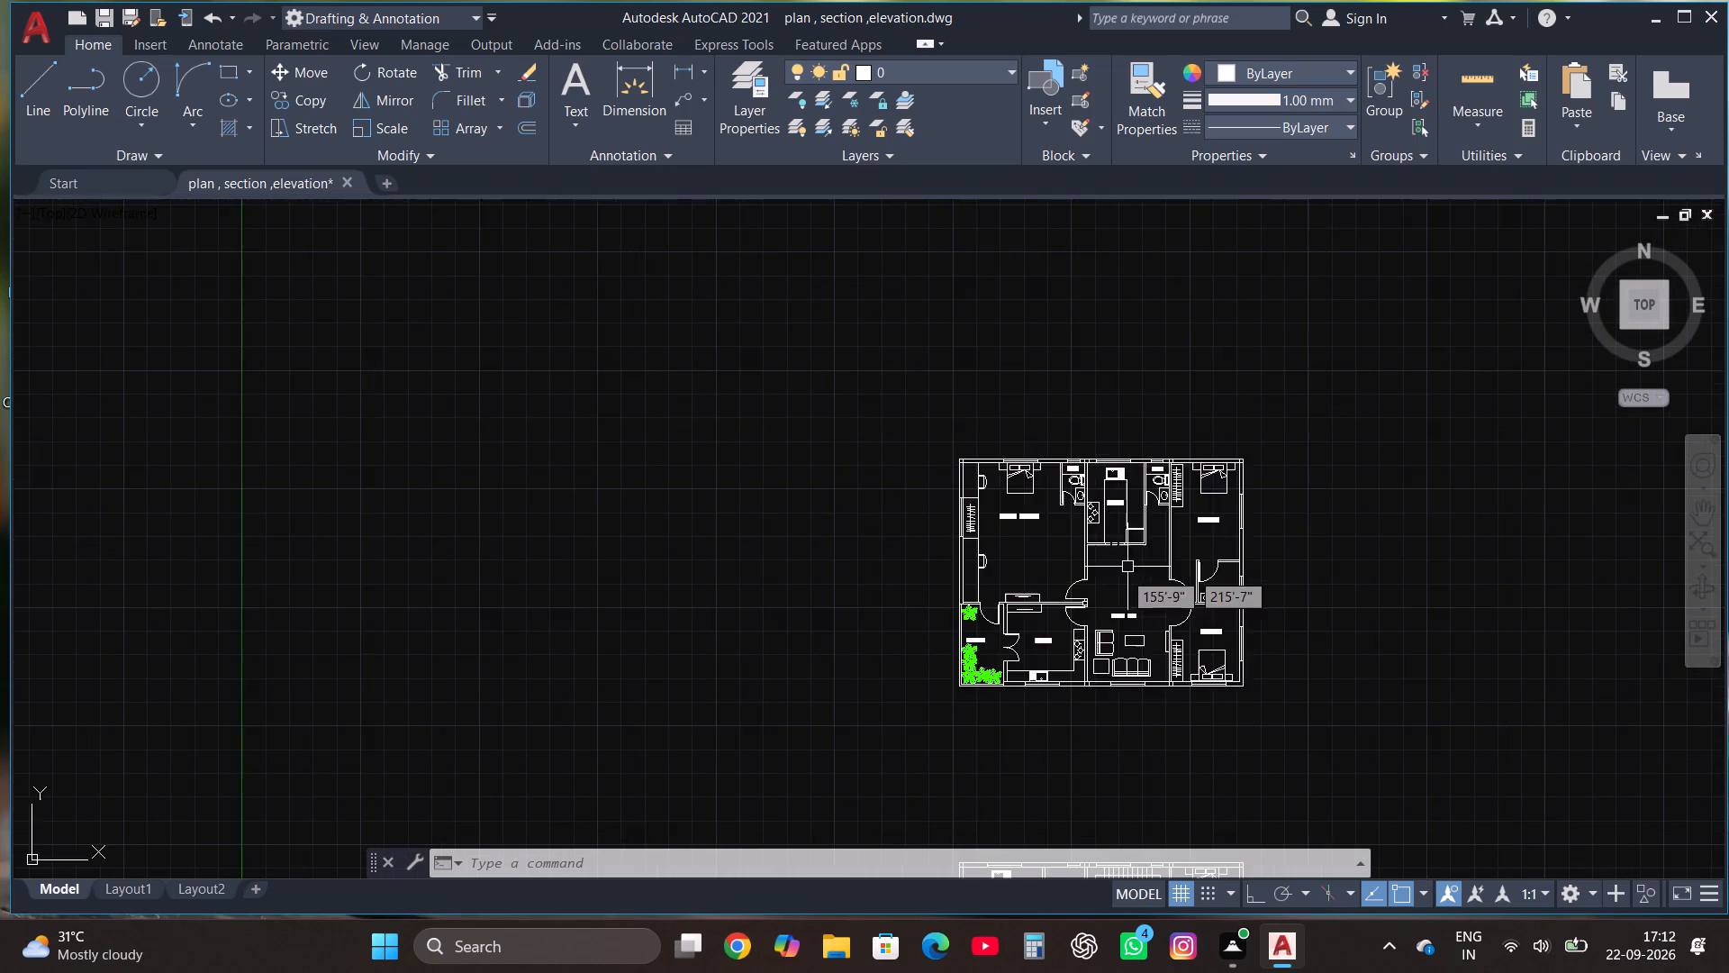
pyautogui.scroll(-3, 1119, 584)
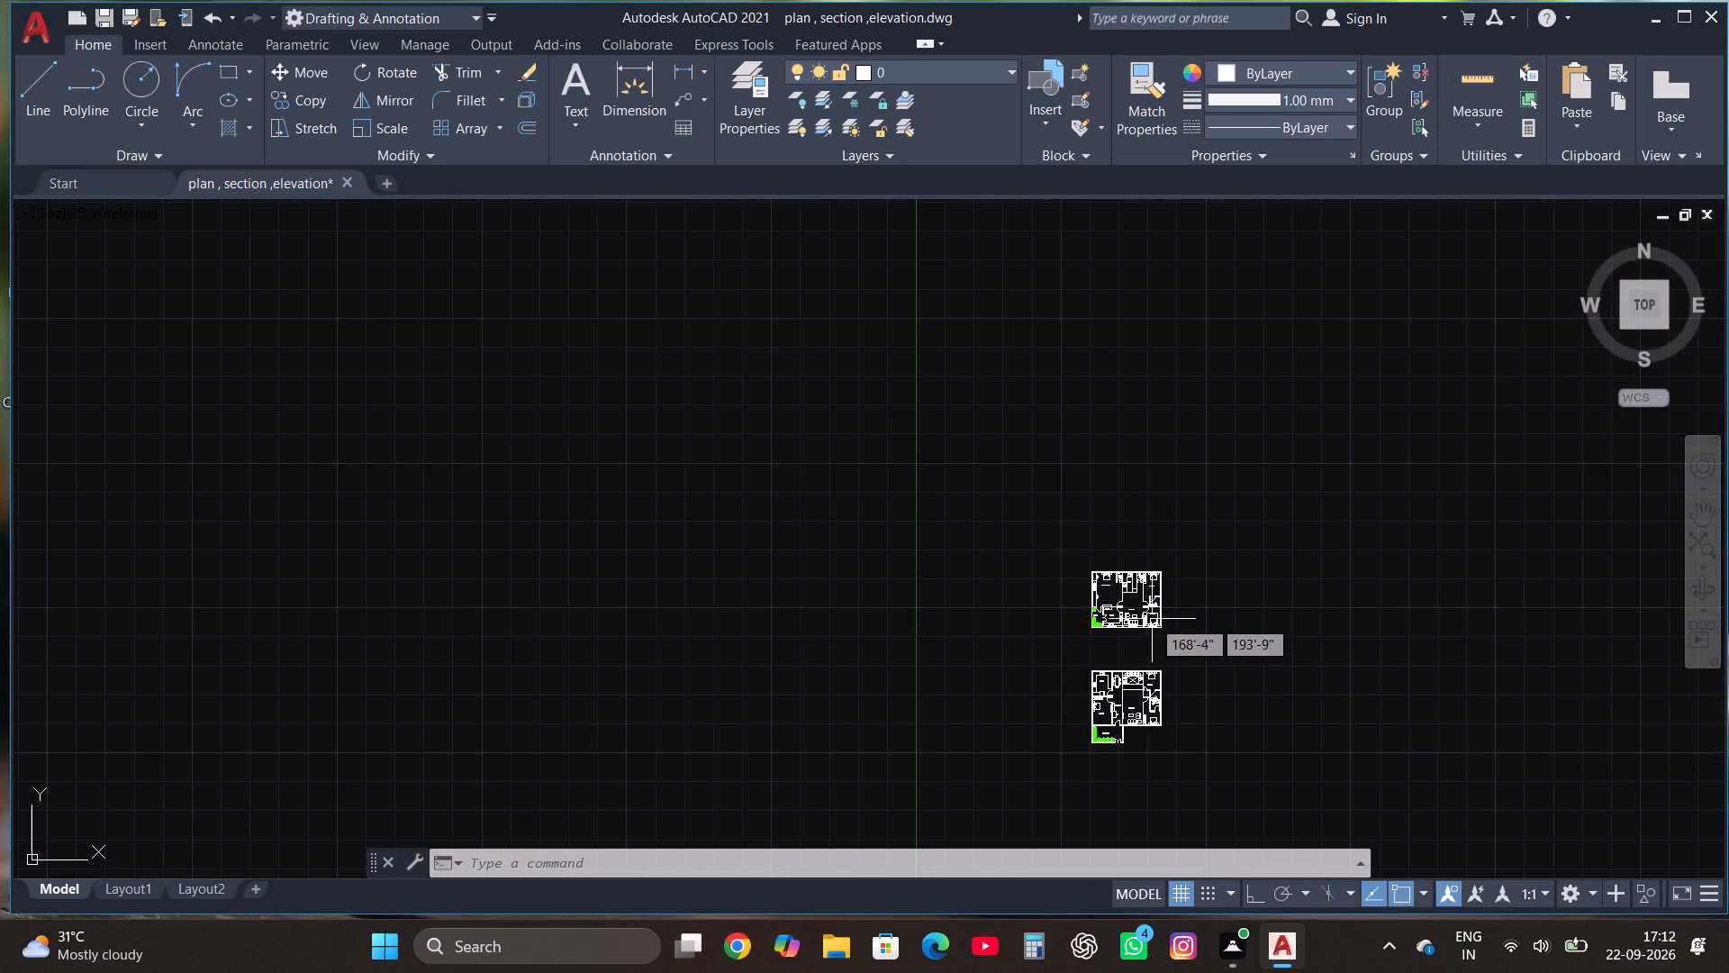
# With Ortho on, draw a closed 50' by 9" horizontal strip of lines above the upper plan, aligned with its outer side walls.
pyautogui.scroll(3, 1162, 542)
pyautogui.scroll(2, 901, 723)
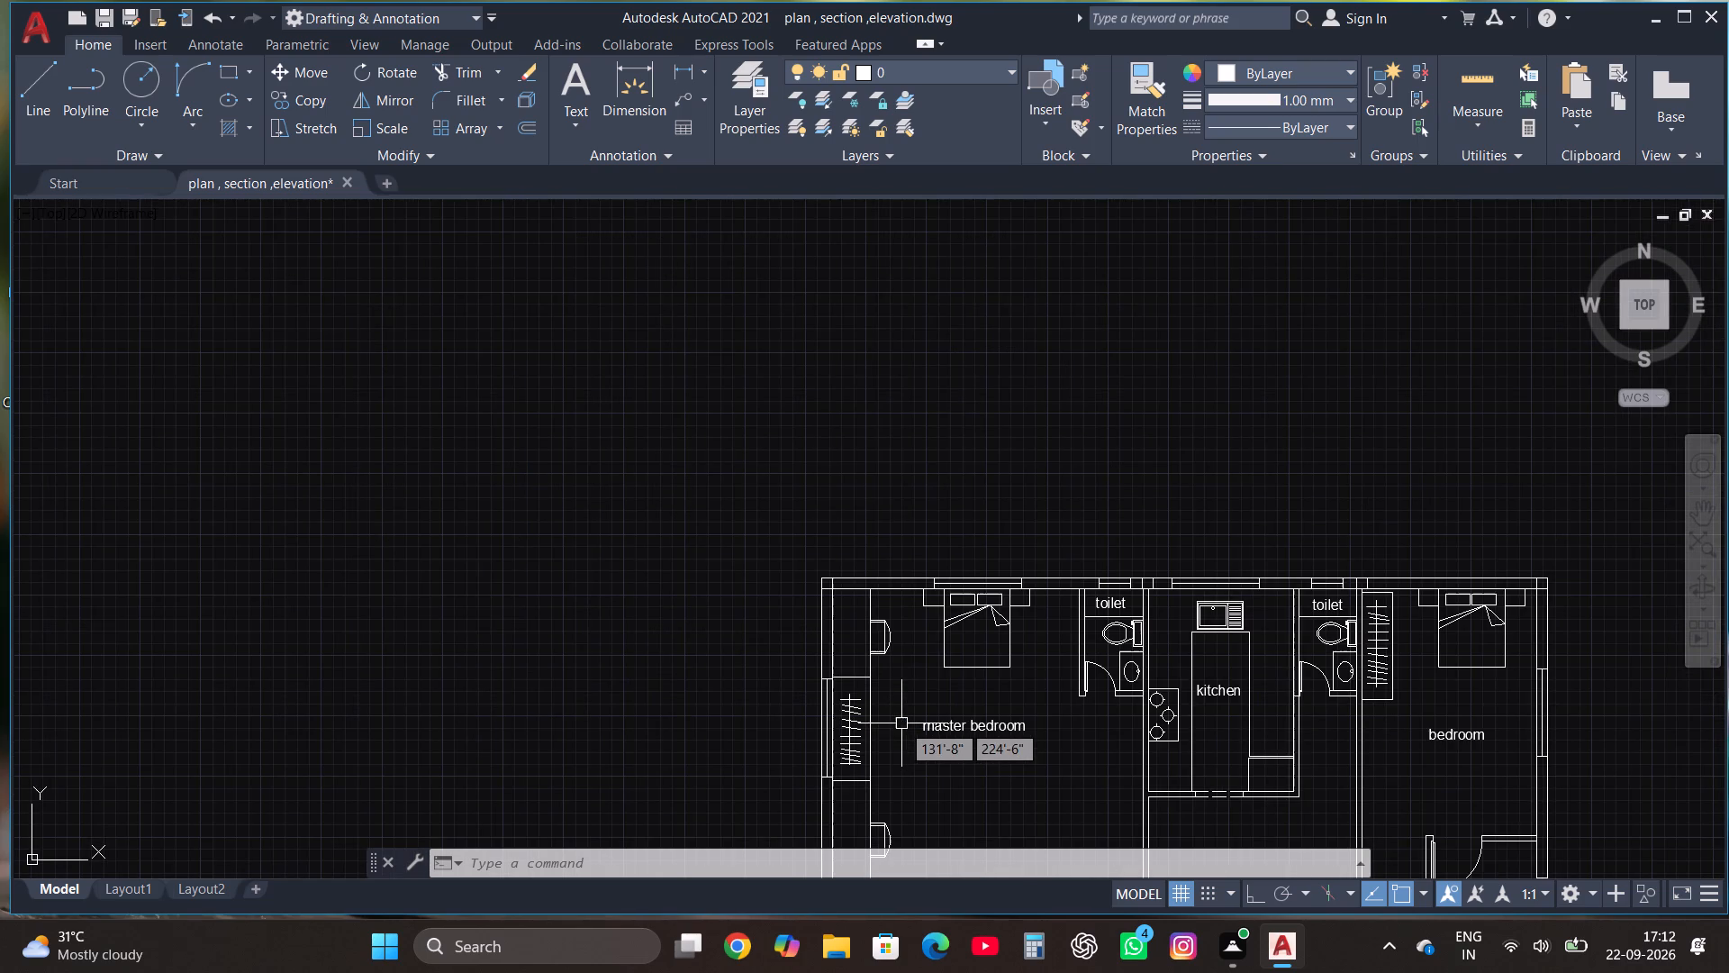
pyautogui.click(36, 76)
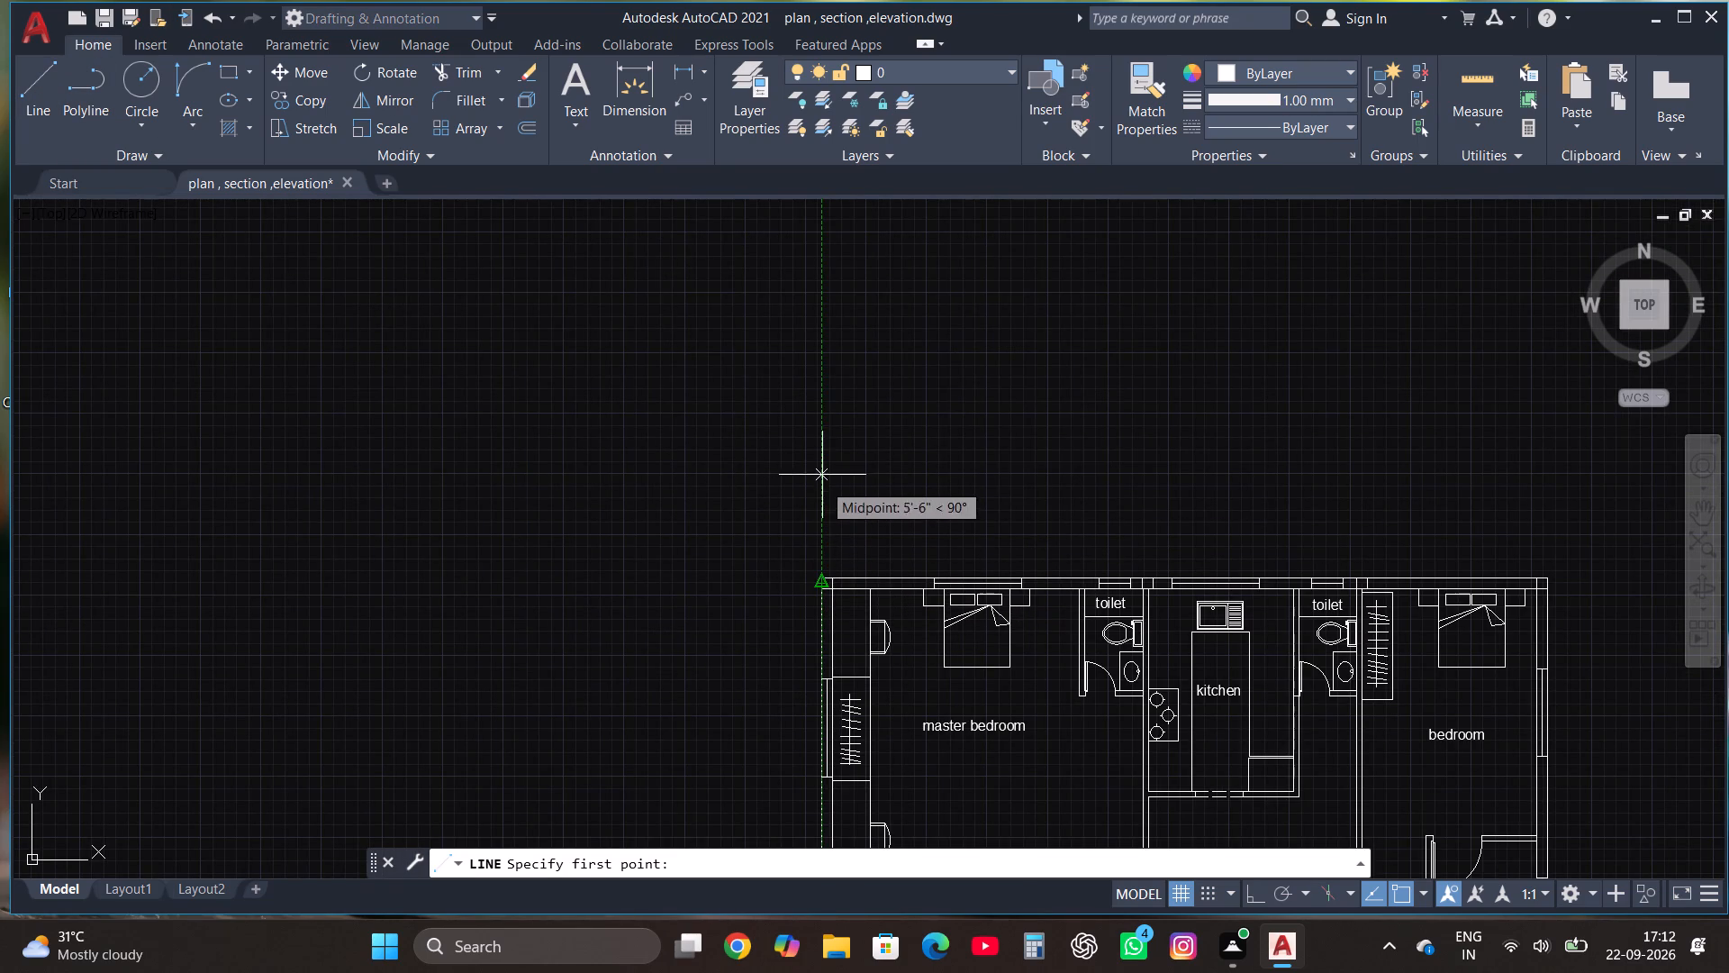
pyautogui.click(818, 384)
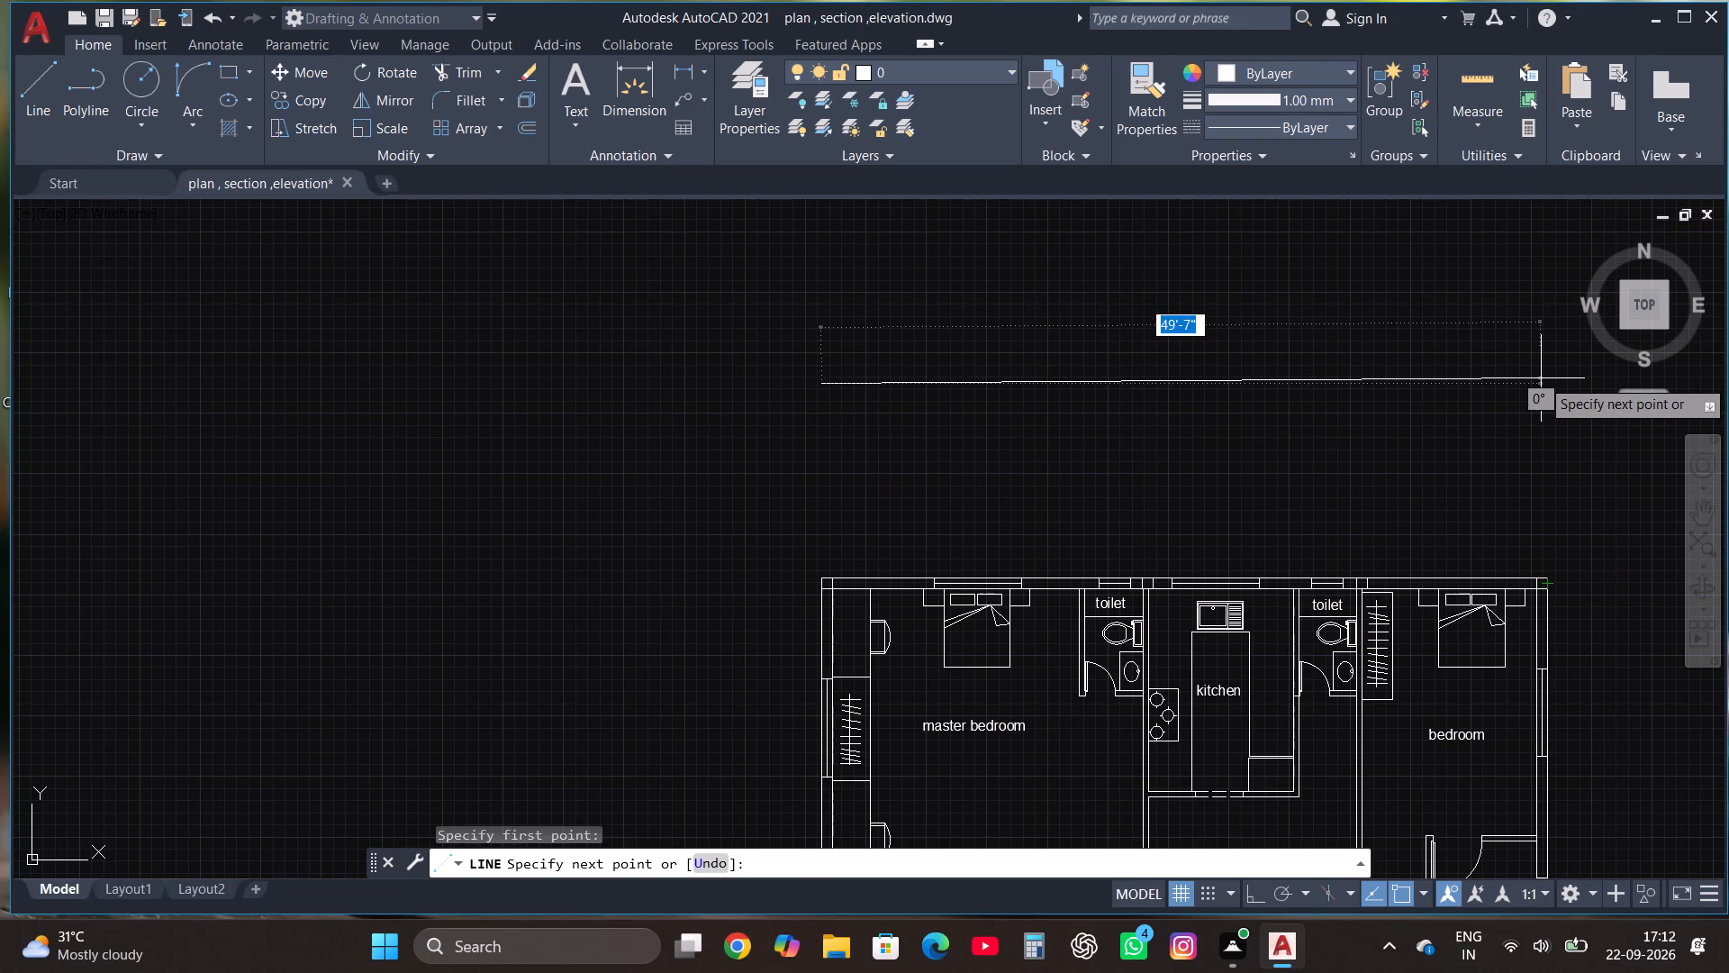
pyautogui.press('F8')
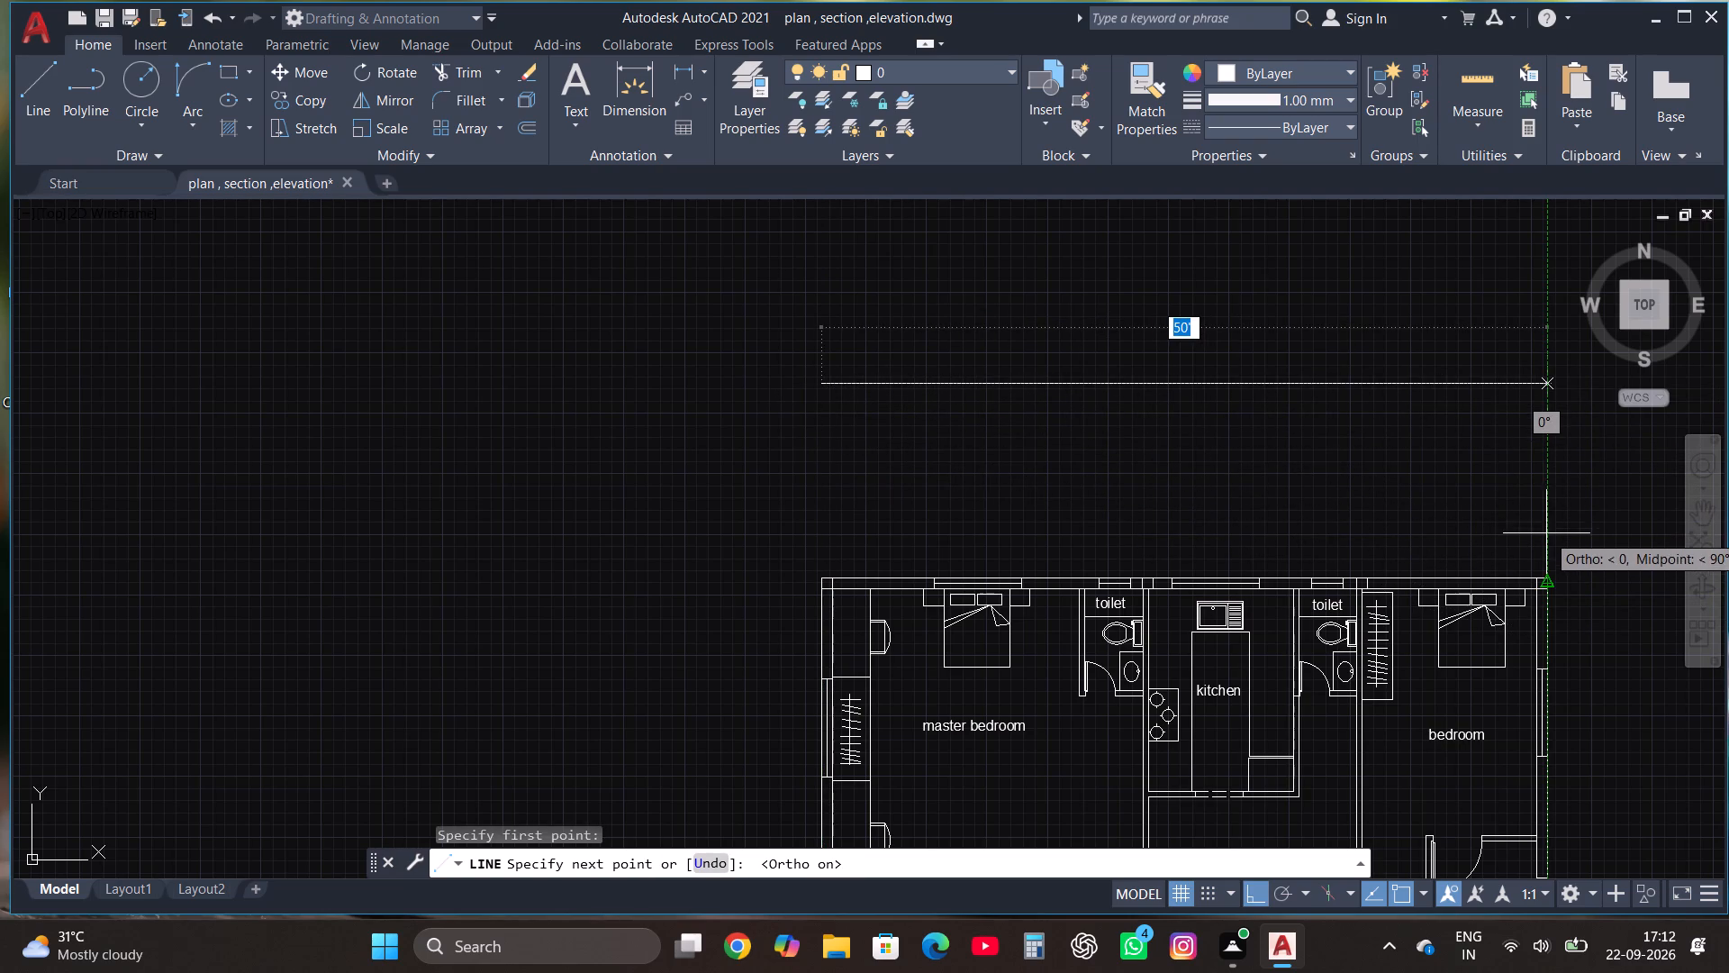
pyautogui.click(1549, 500)
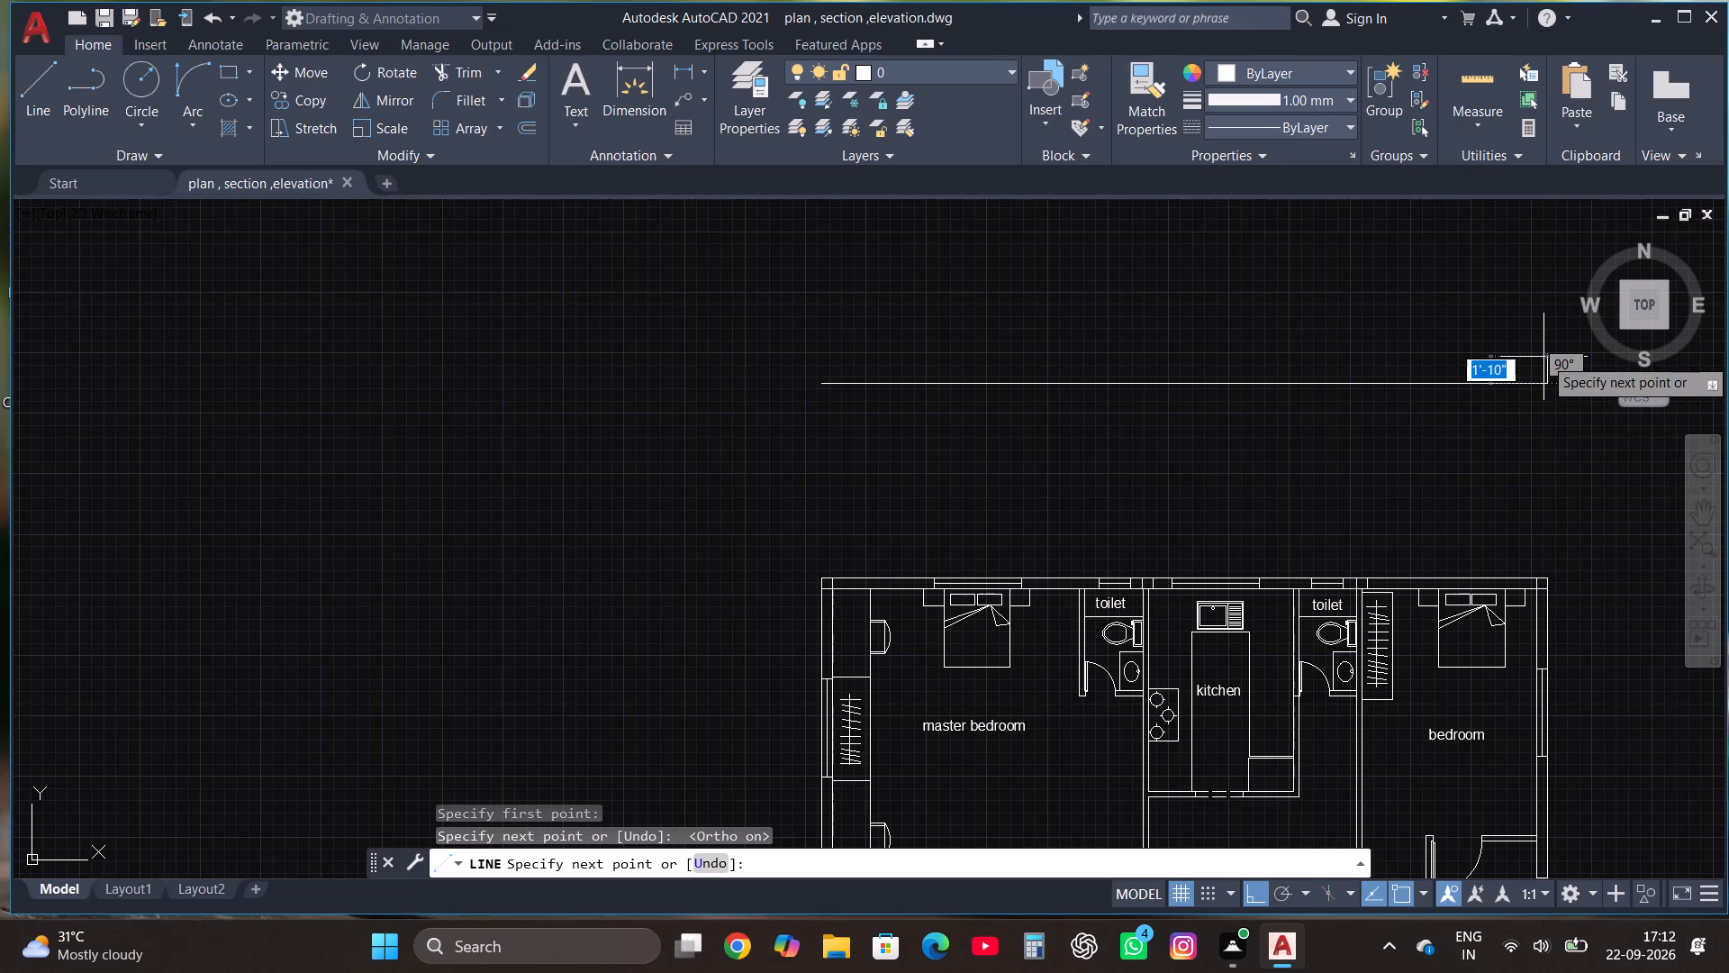
pyautogui.write('9"')
pyautogui.press('Return')
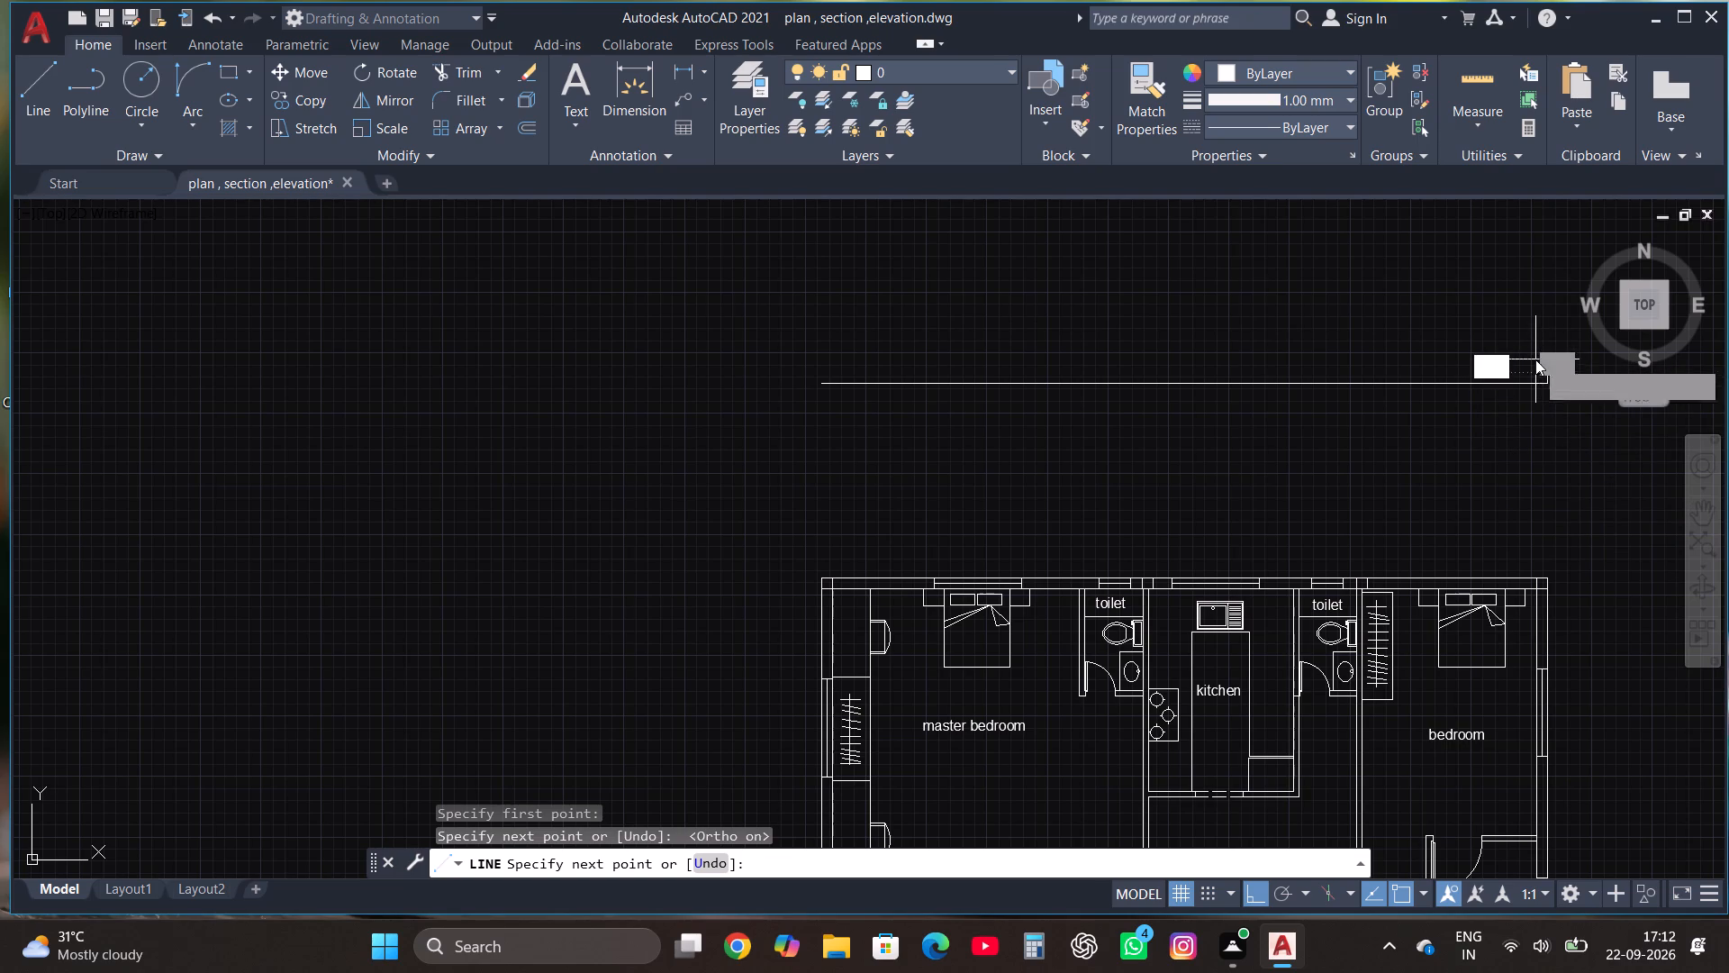
pyautogui.scroll(2, 819, 353)
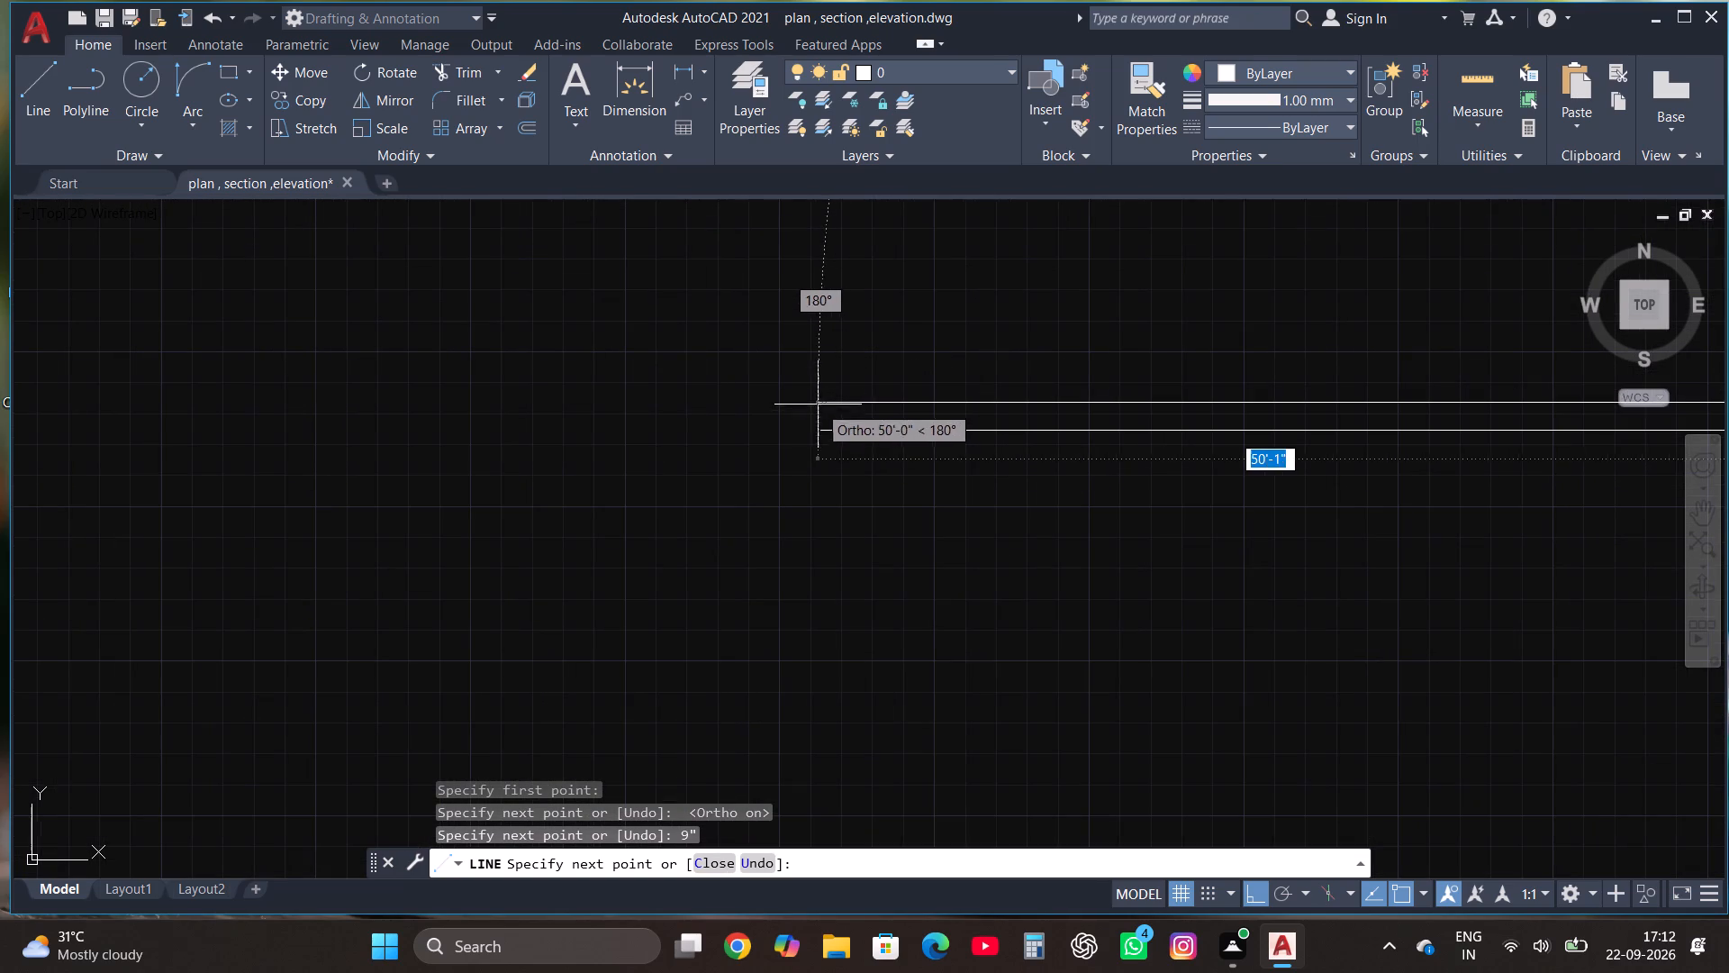
pyautogui.click(820, 396)
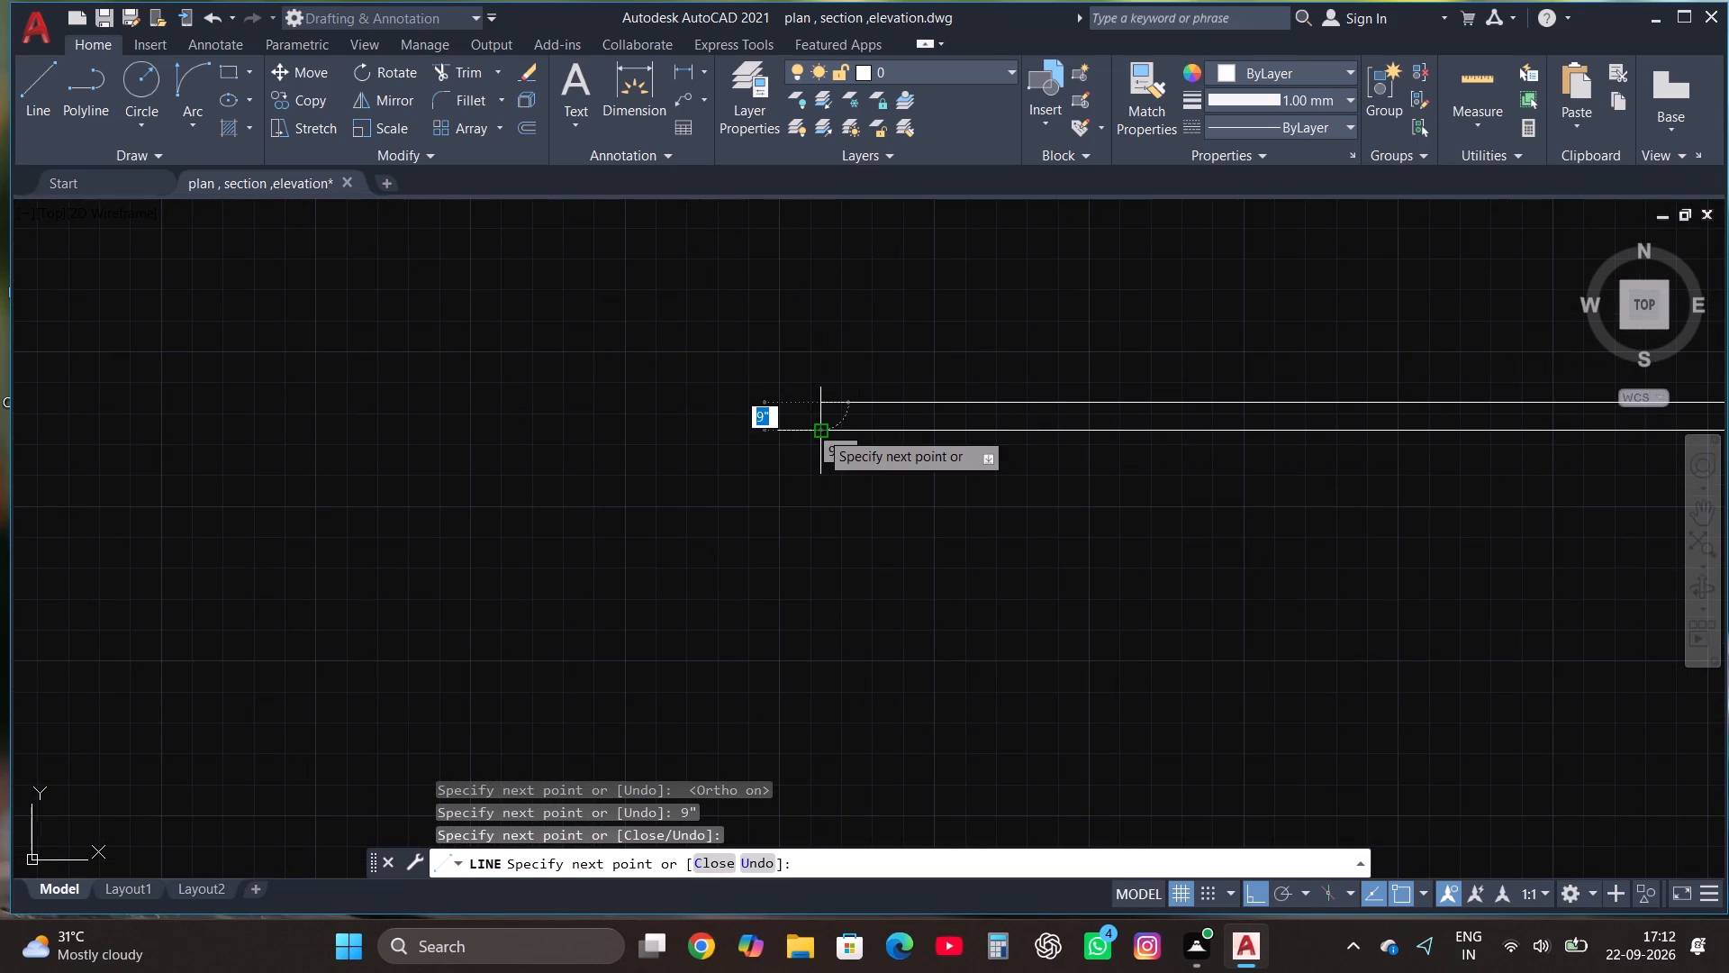
pyautogui.click(819, 431)
pyautogui.press('Escape')
# Draw an outline from the strip's lower west corner: 25' up, about 20'-2" east, and down past the strip's bottom edge.
pyautogui.scroll(-3, 721, 636)
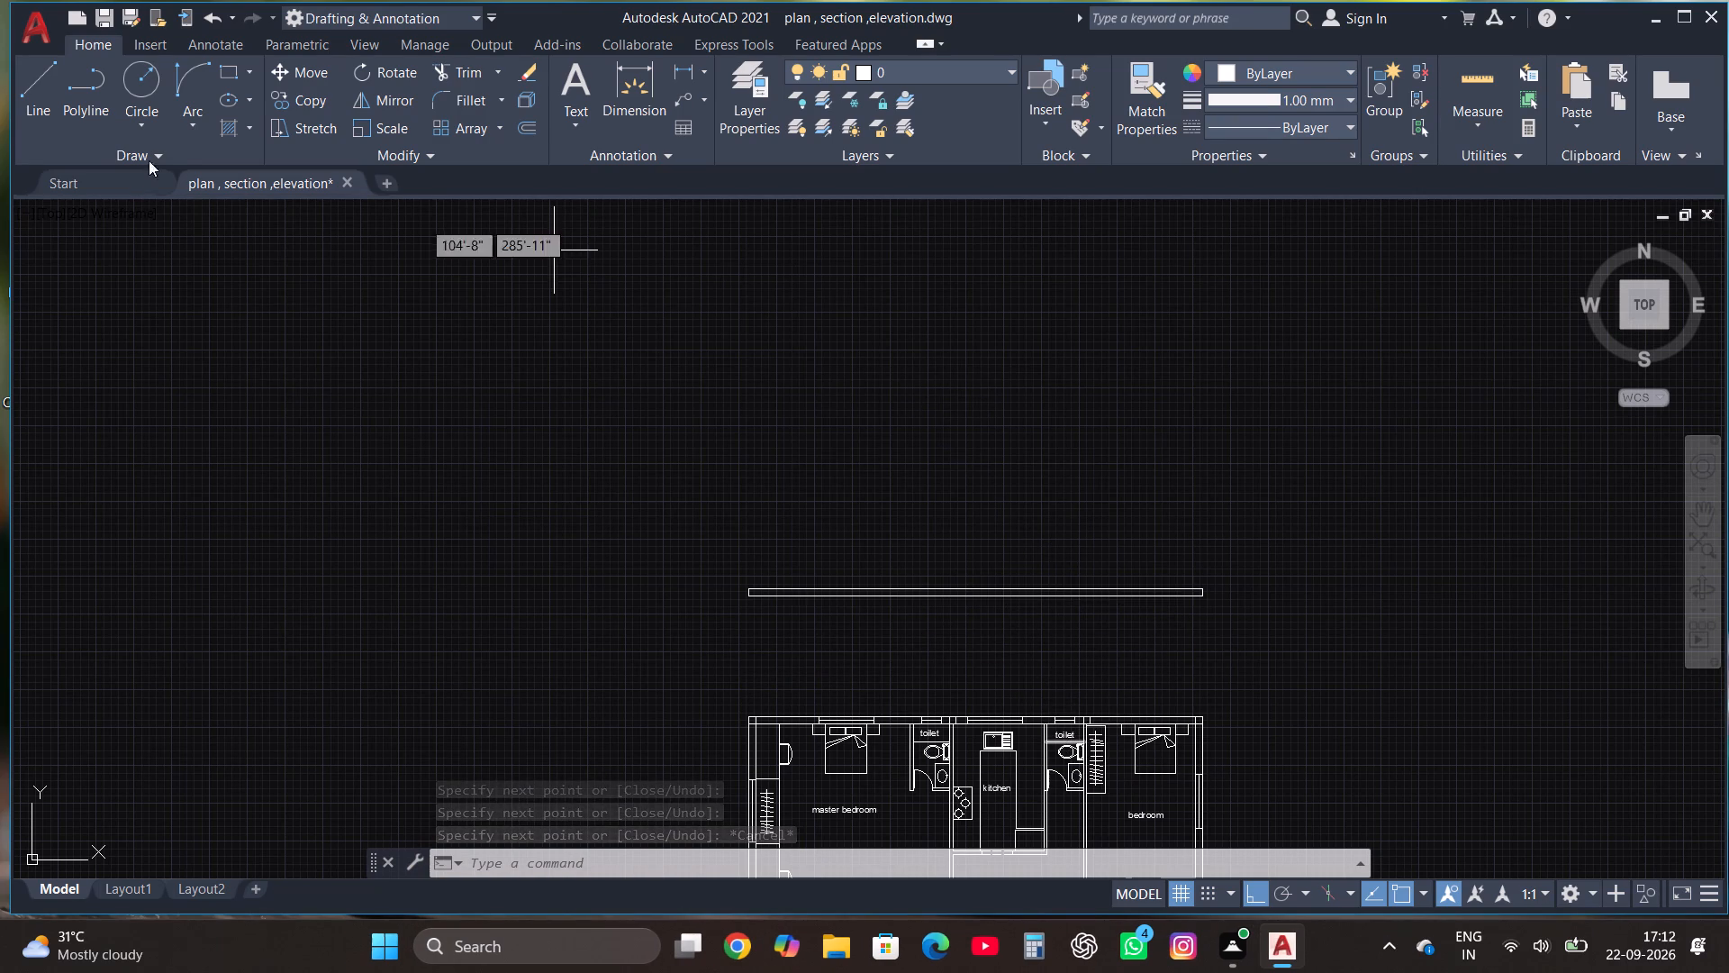
pyautogui.click(55, 79)
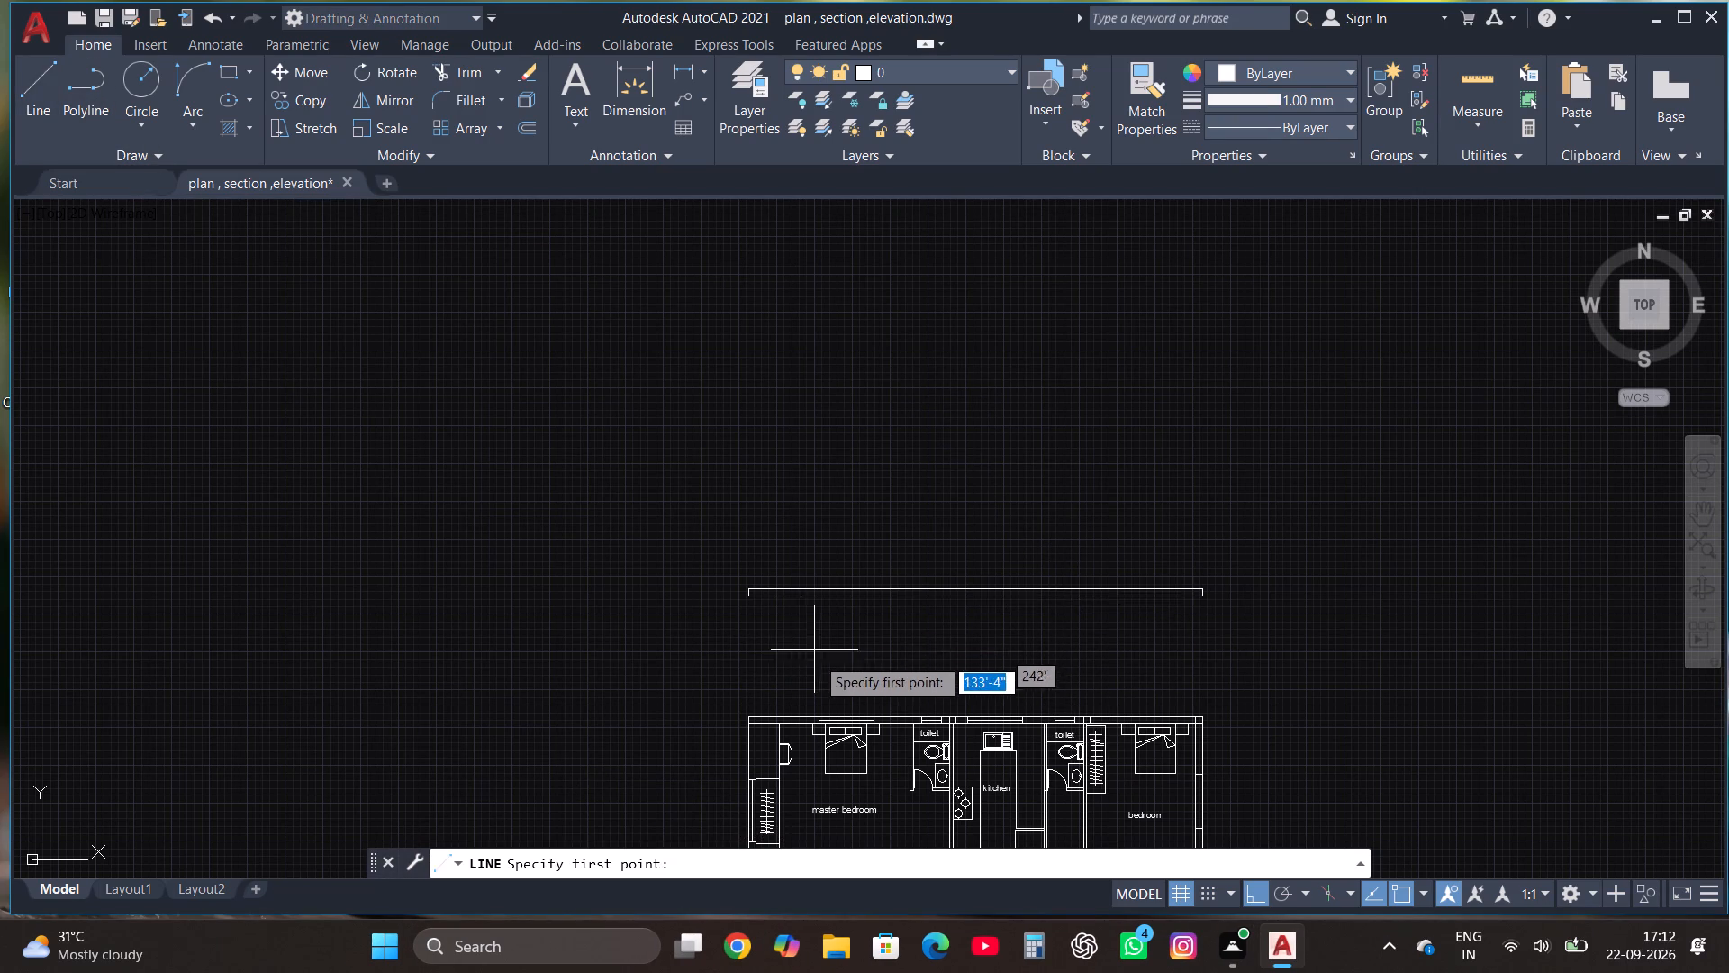
pyautogui.click(747, 596)
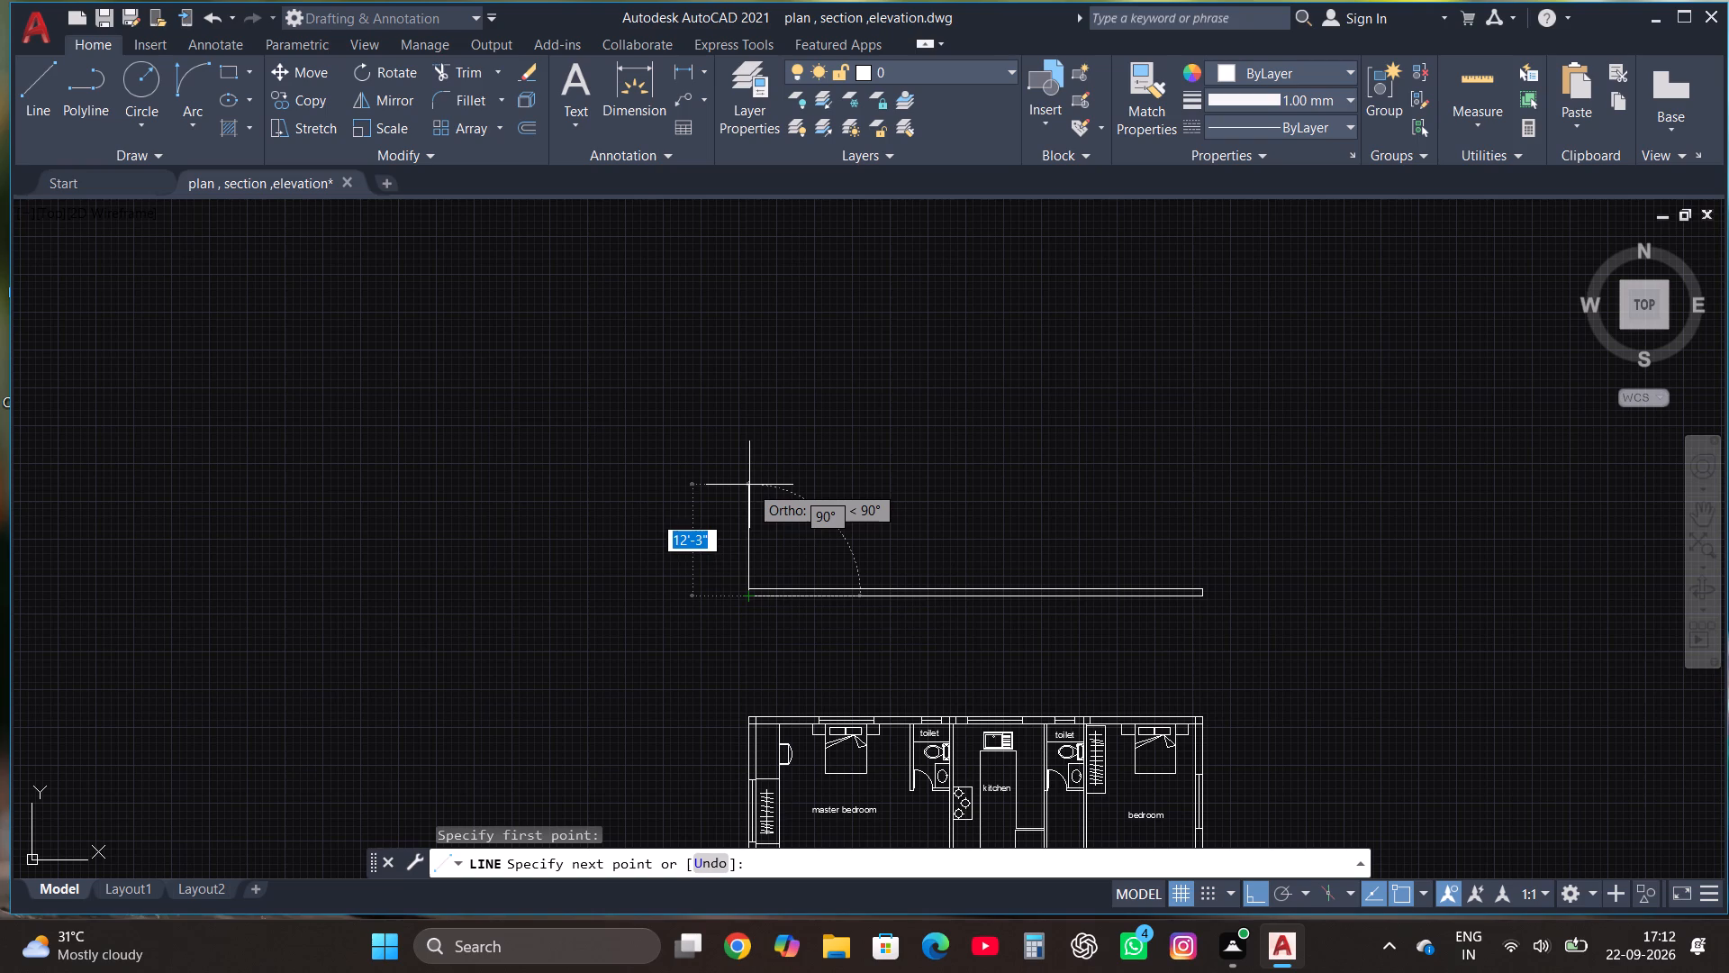
pyautogui.write("25'")
pyautogui.press('Return')
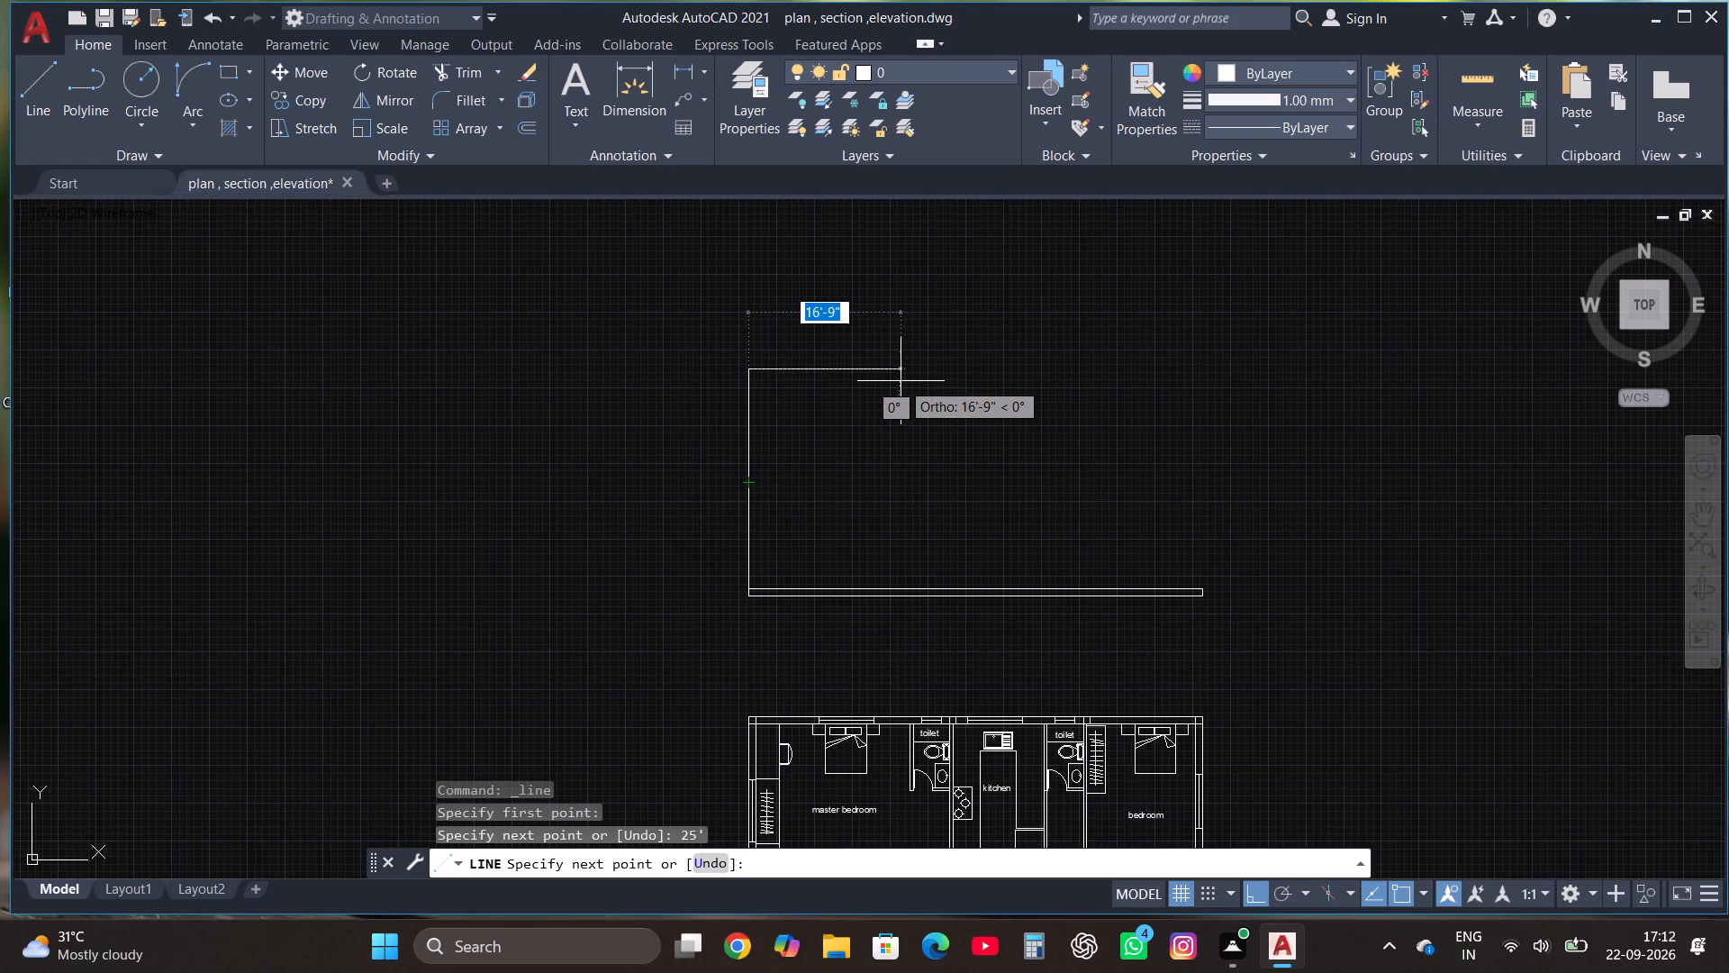
pyautogui.scroll(1, 899, 381)
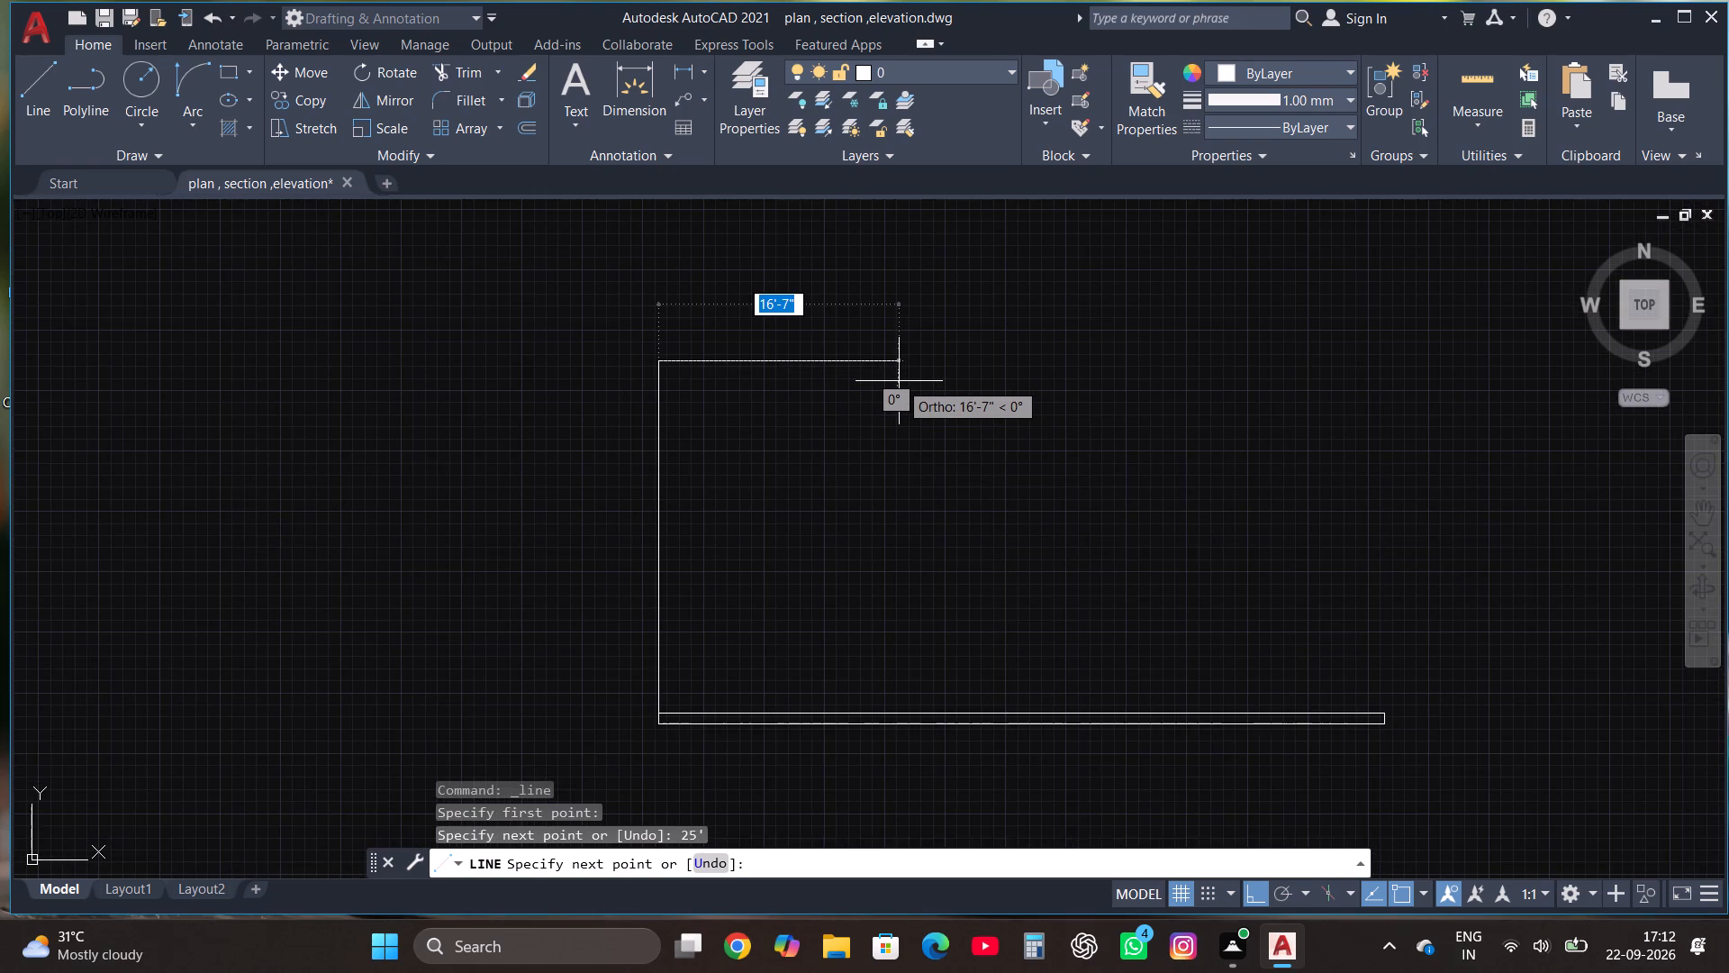
pyautogui.scroll(-1, 899, 381)
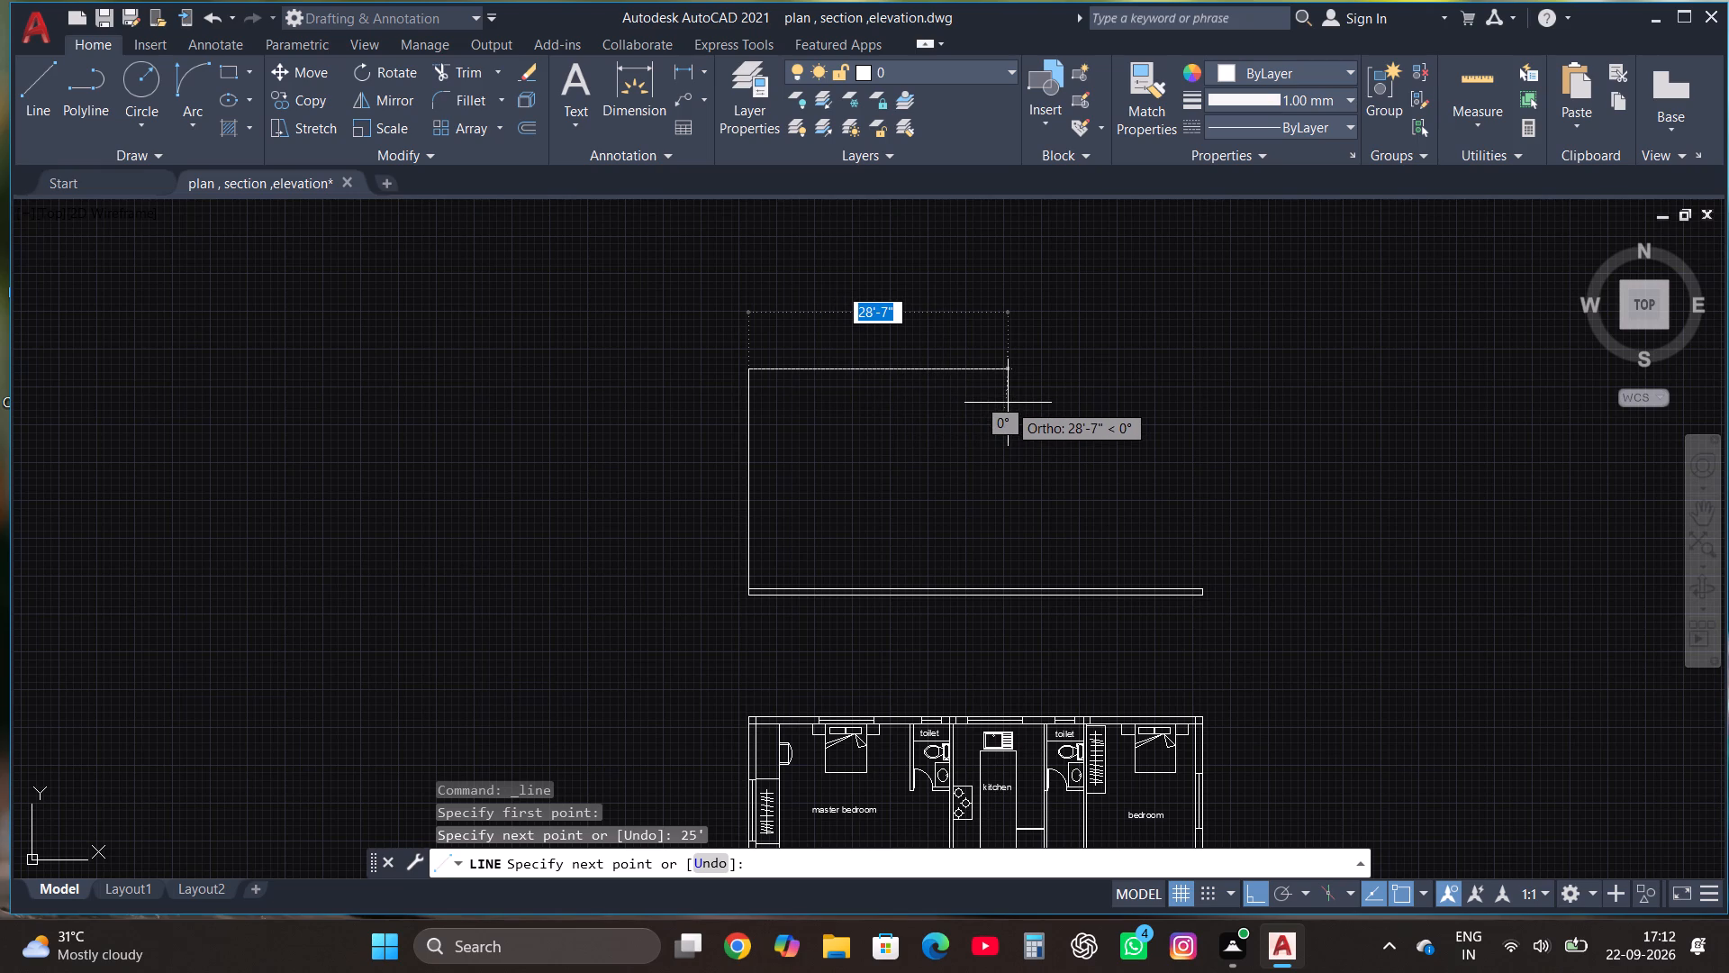
pyautogui.click(931, 416)
pyautogui.click(938, 619)
pyautogui.press('Escape')
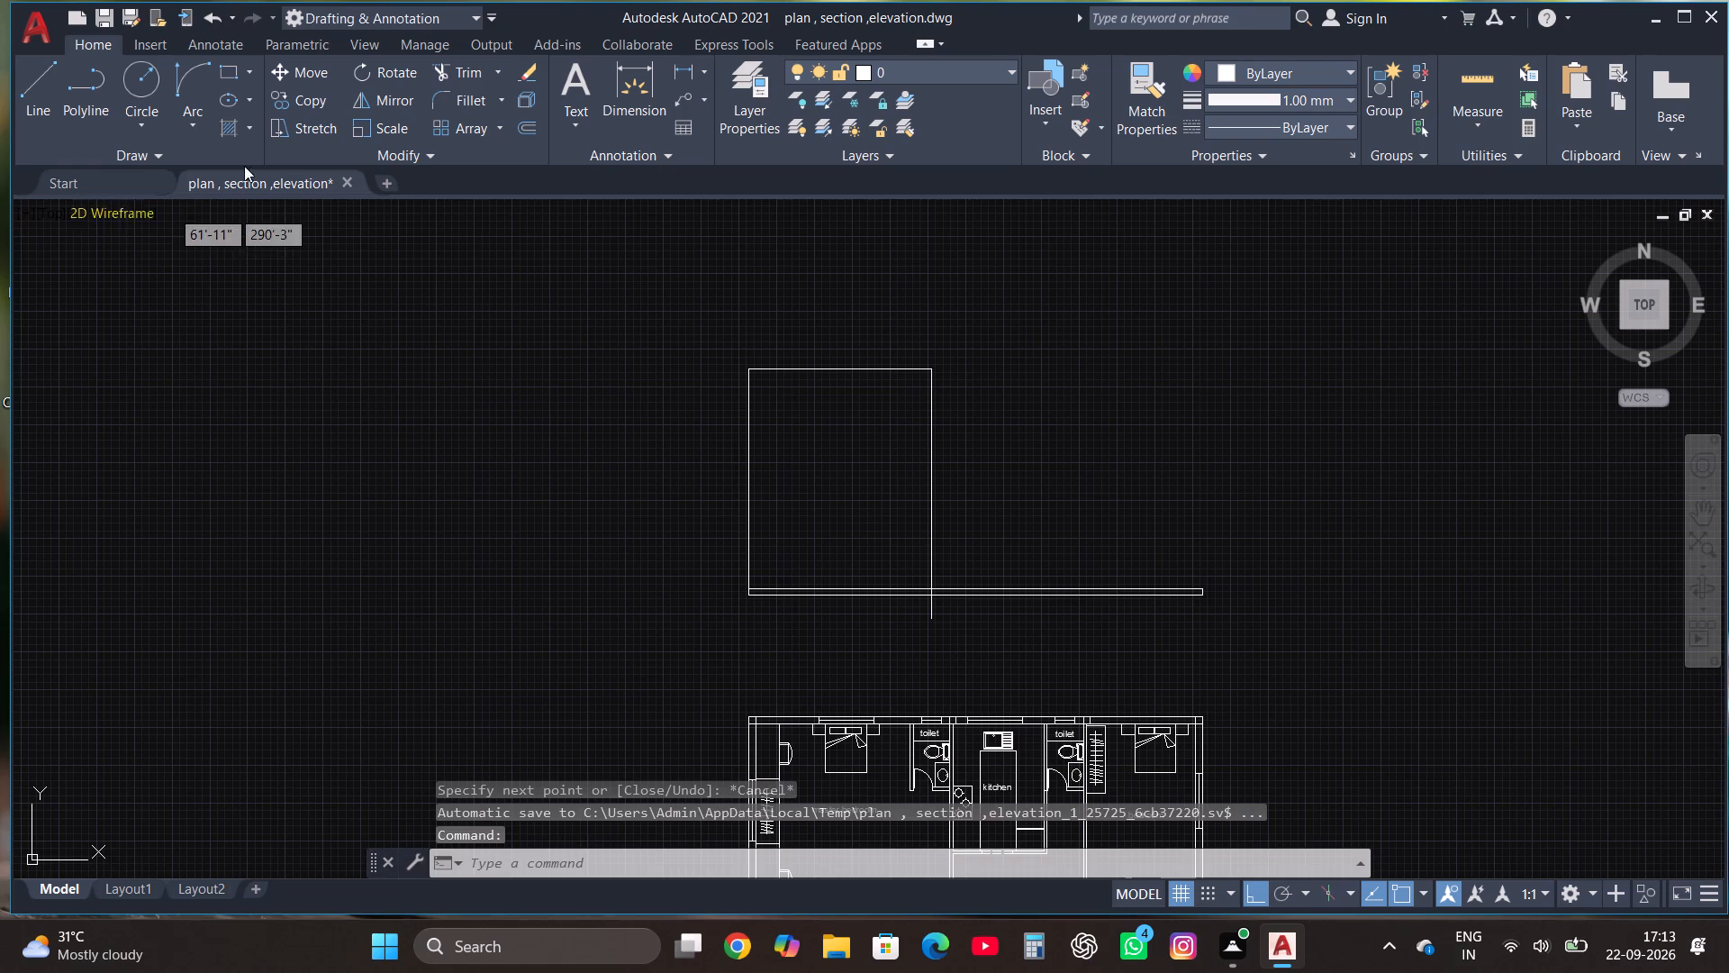
# Trim the east vertical line's overhang below and within the strip, so it stops at the strip's top edge.
pyautogui.click(468, 81)
pyautogui.scroll(1, 919, 623)
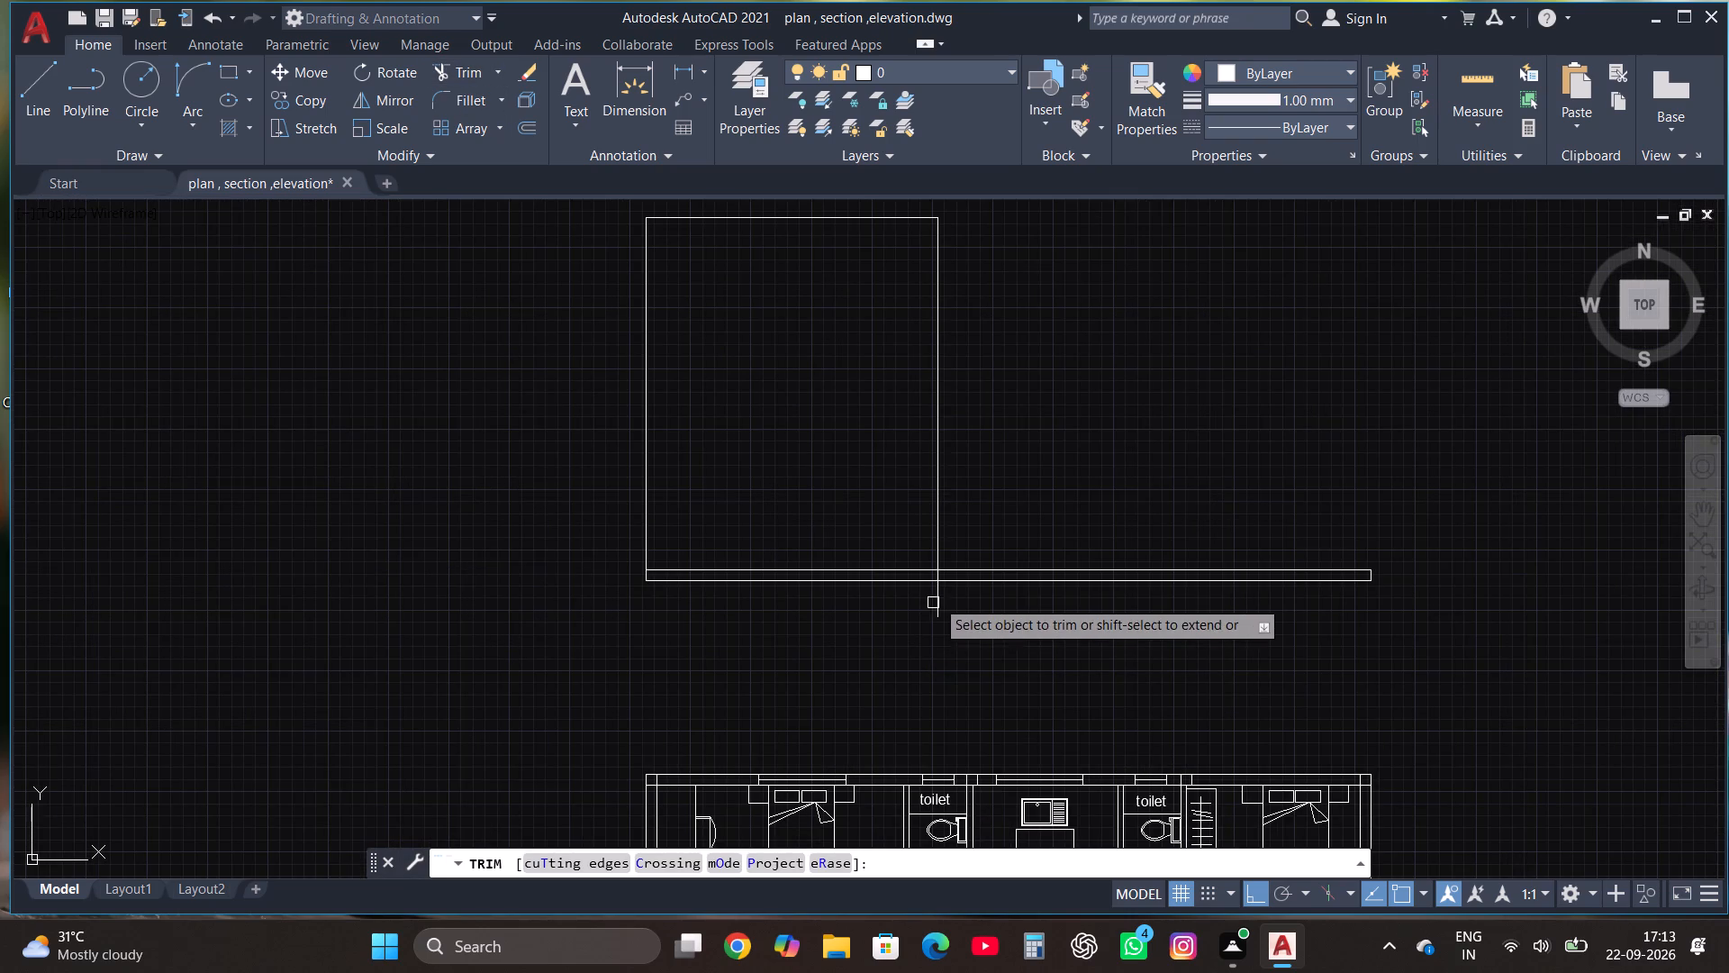
pyautogui.click(940, 602)
pyautogui.scroll(3, 938, 594)
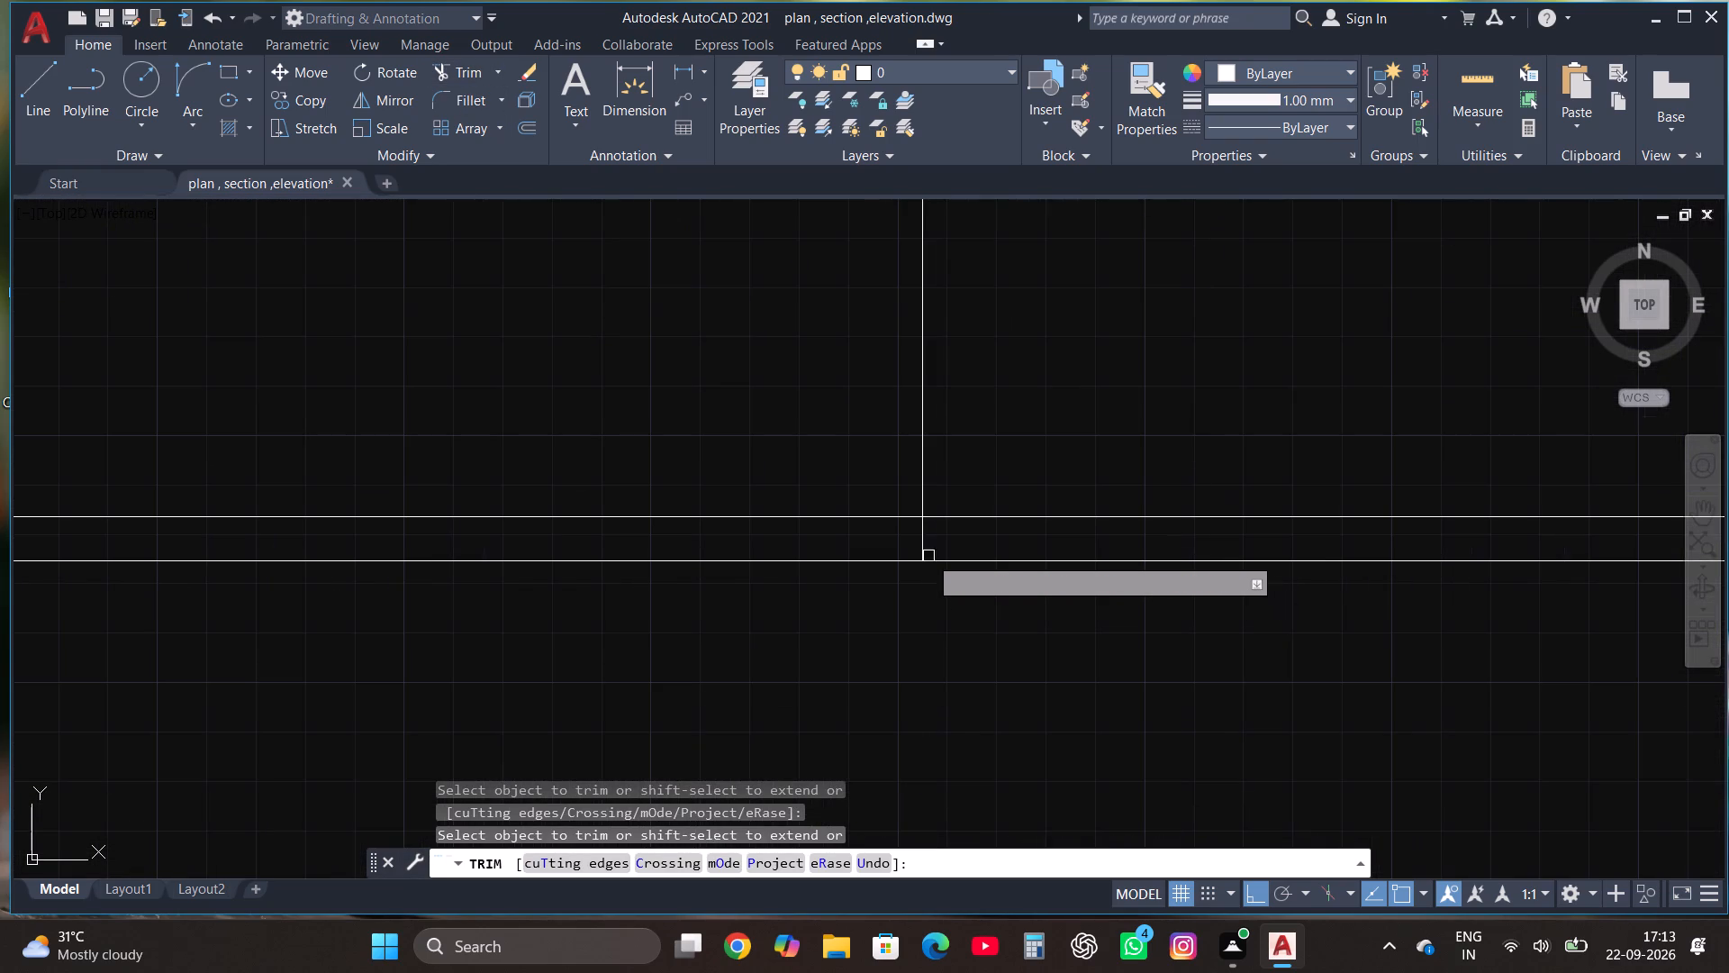
pyautogui.click(921, 535)
pyautogui.press('Escape')
pyautogui.scroll(-2, 944, 681)
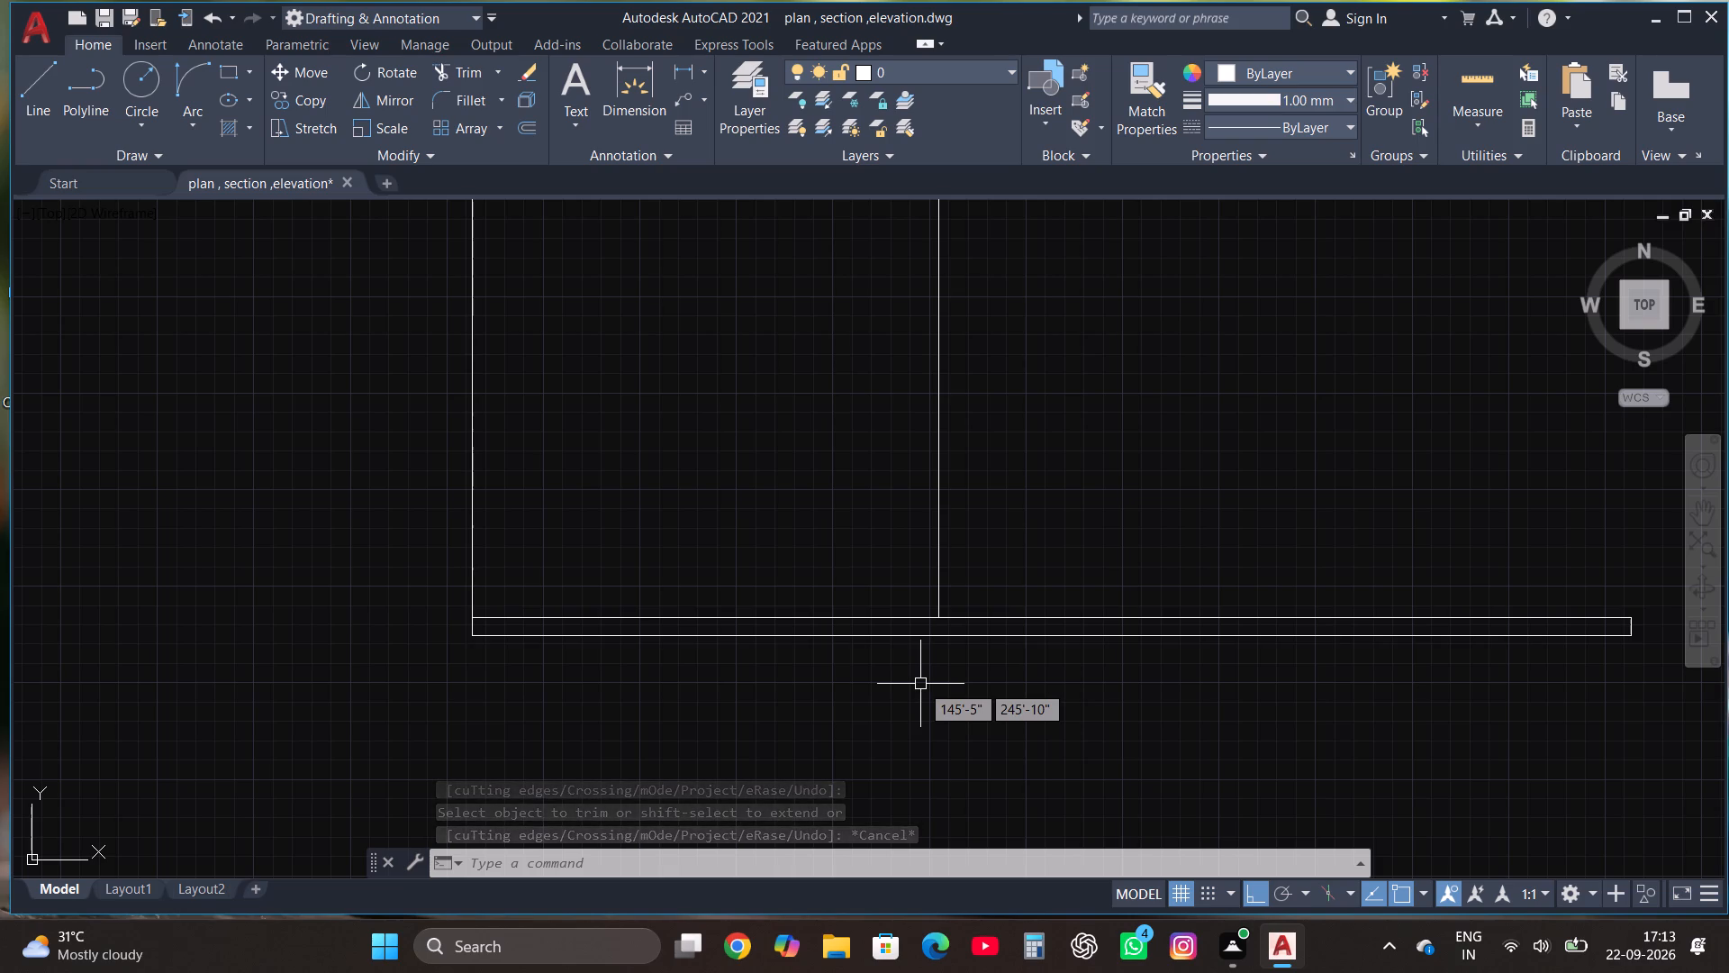
pyautogui.scroll(-2, 920, 684)
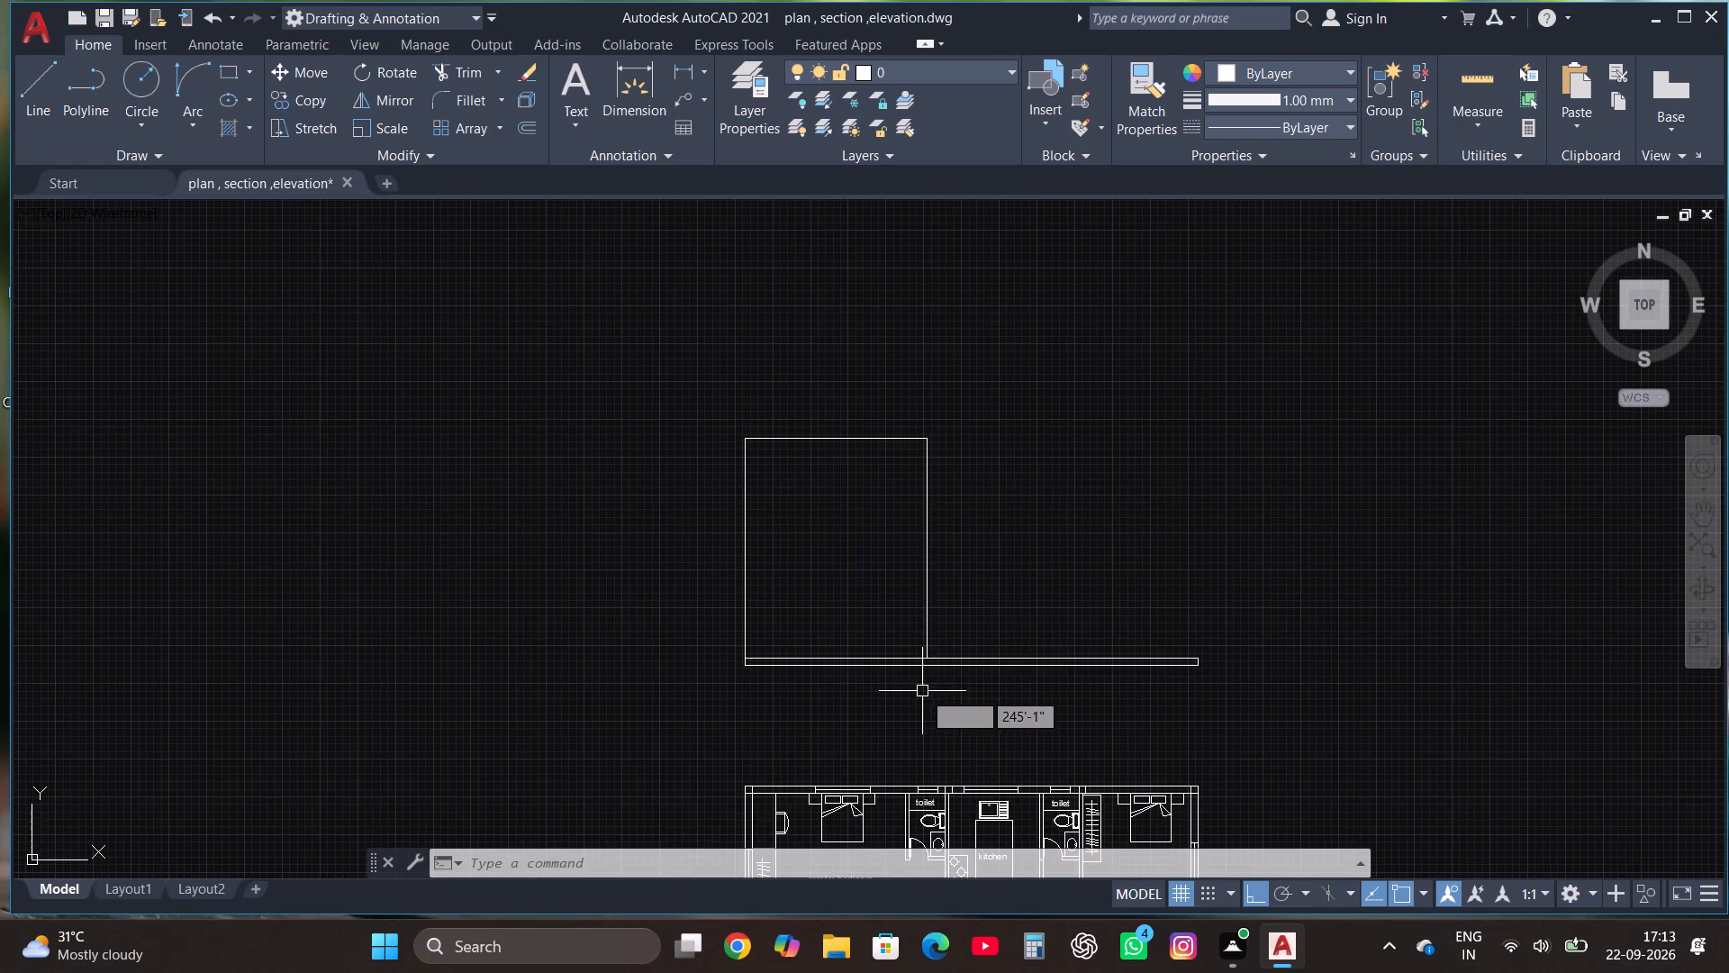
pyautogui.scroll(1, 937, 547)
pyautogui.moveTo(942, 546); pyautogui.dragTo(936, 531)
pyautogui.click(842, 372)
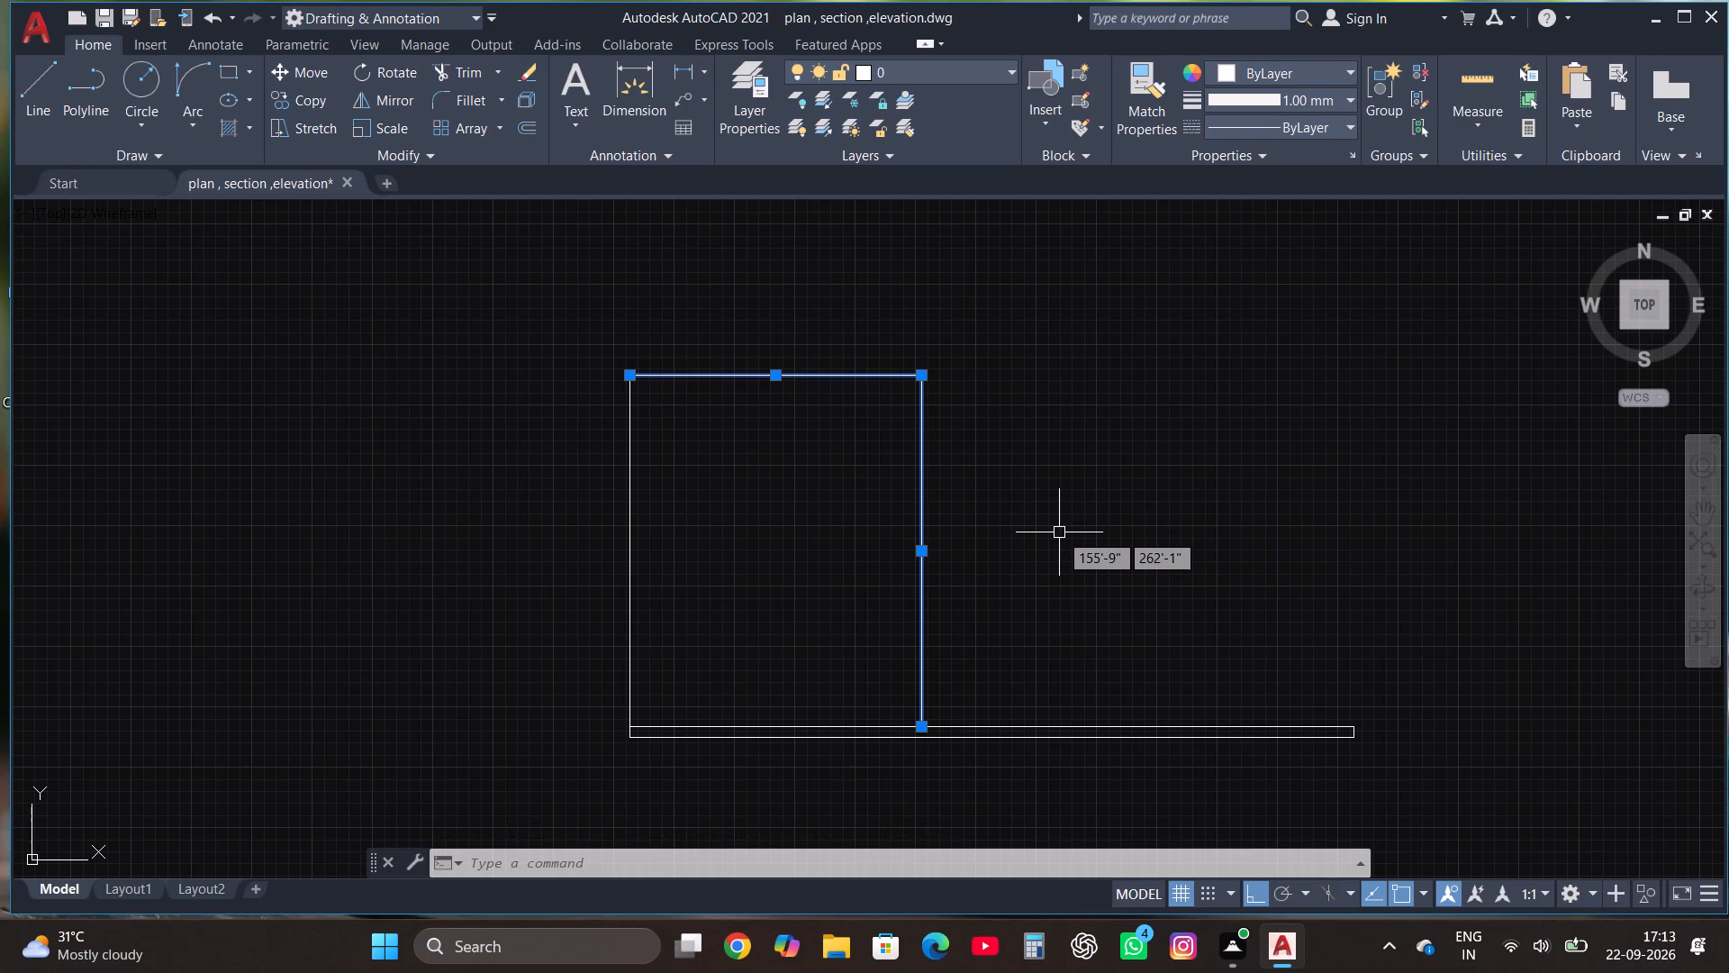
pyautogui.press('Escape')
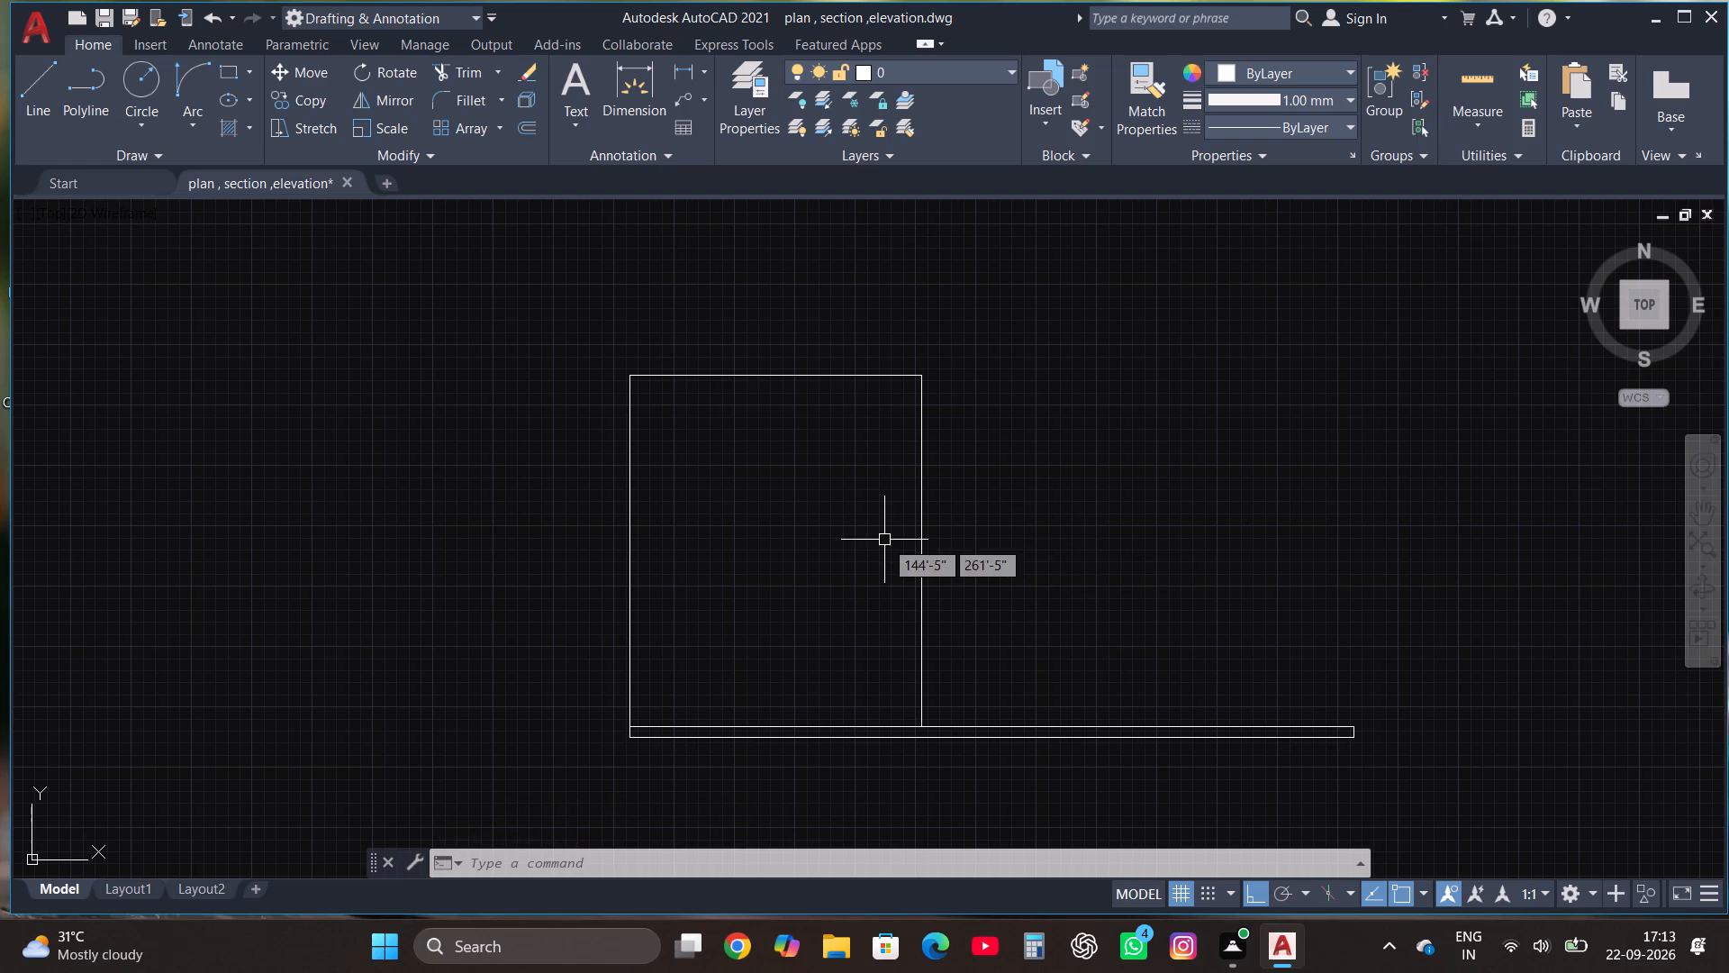
# Offset the outline's east vertical line 4.5" outward to give that wall its thickness.
pyautogui.click(937, 514)
pyautogui.click(872, 341)
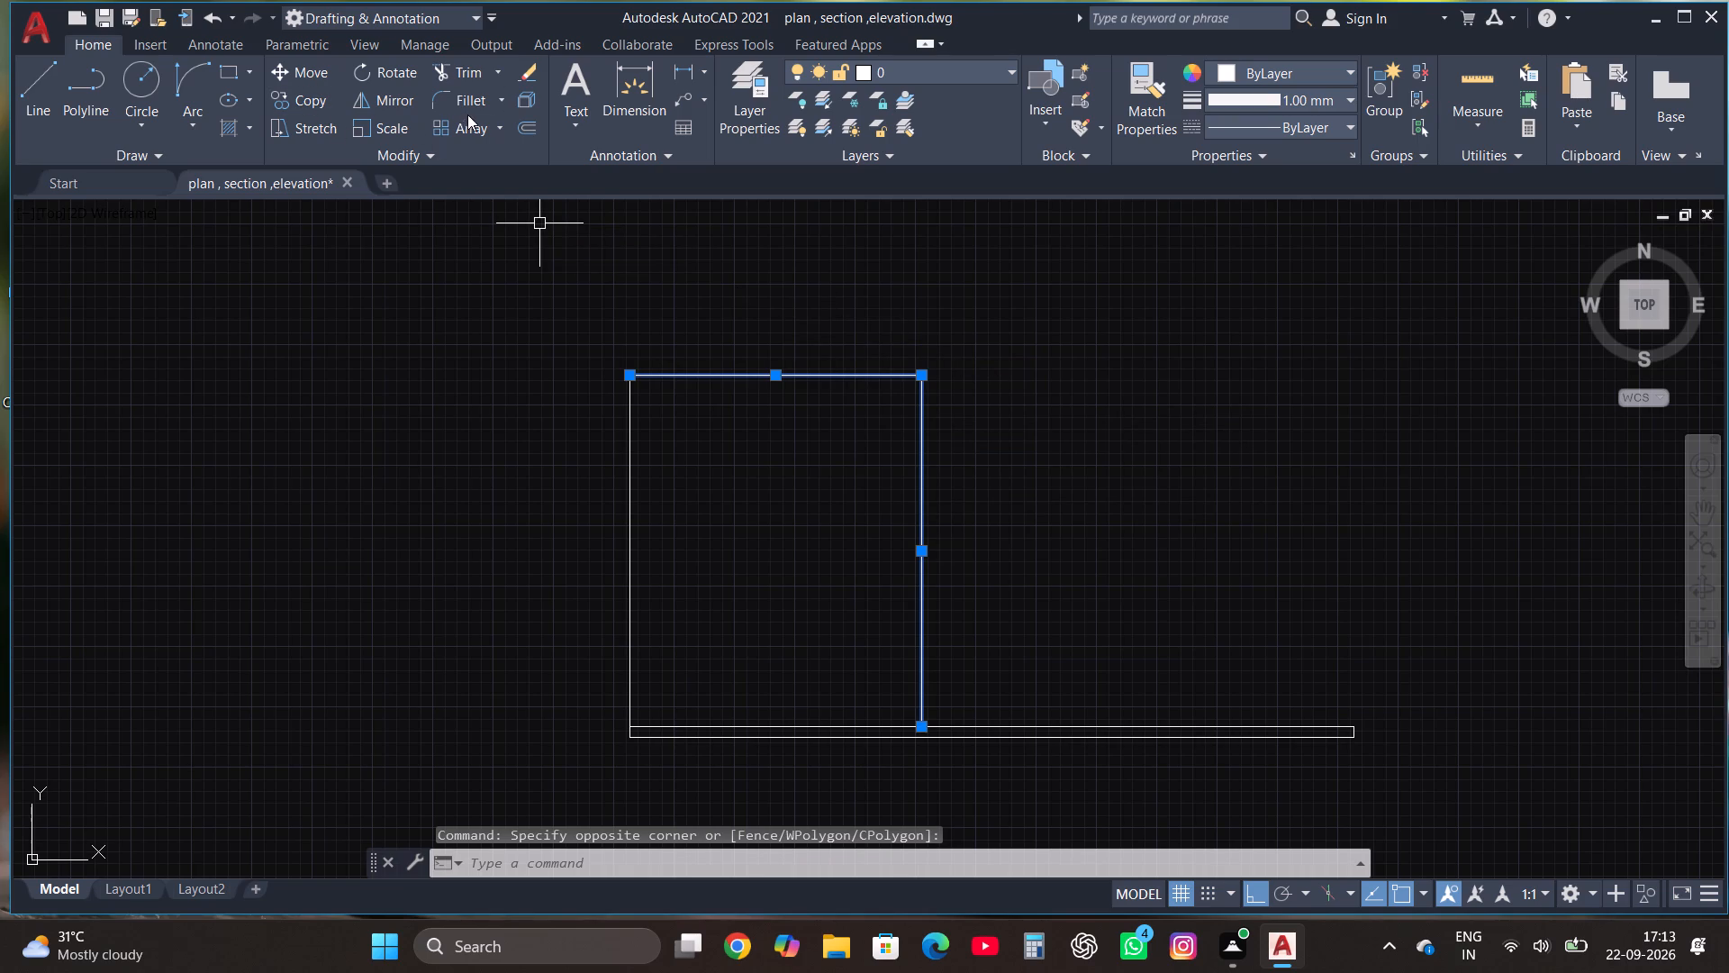
pyautogui.click(521, 131)
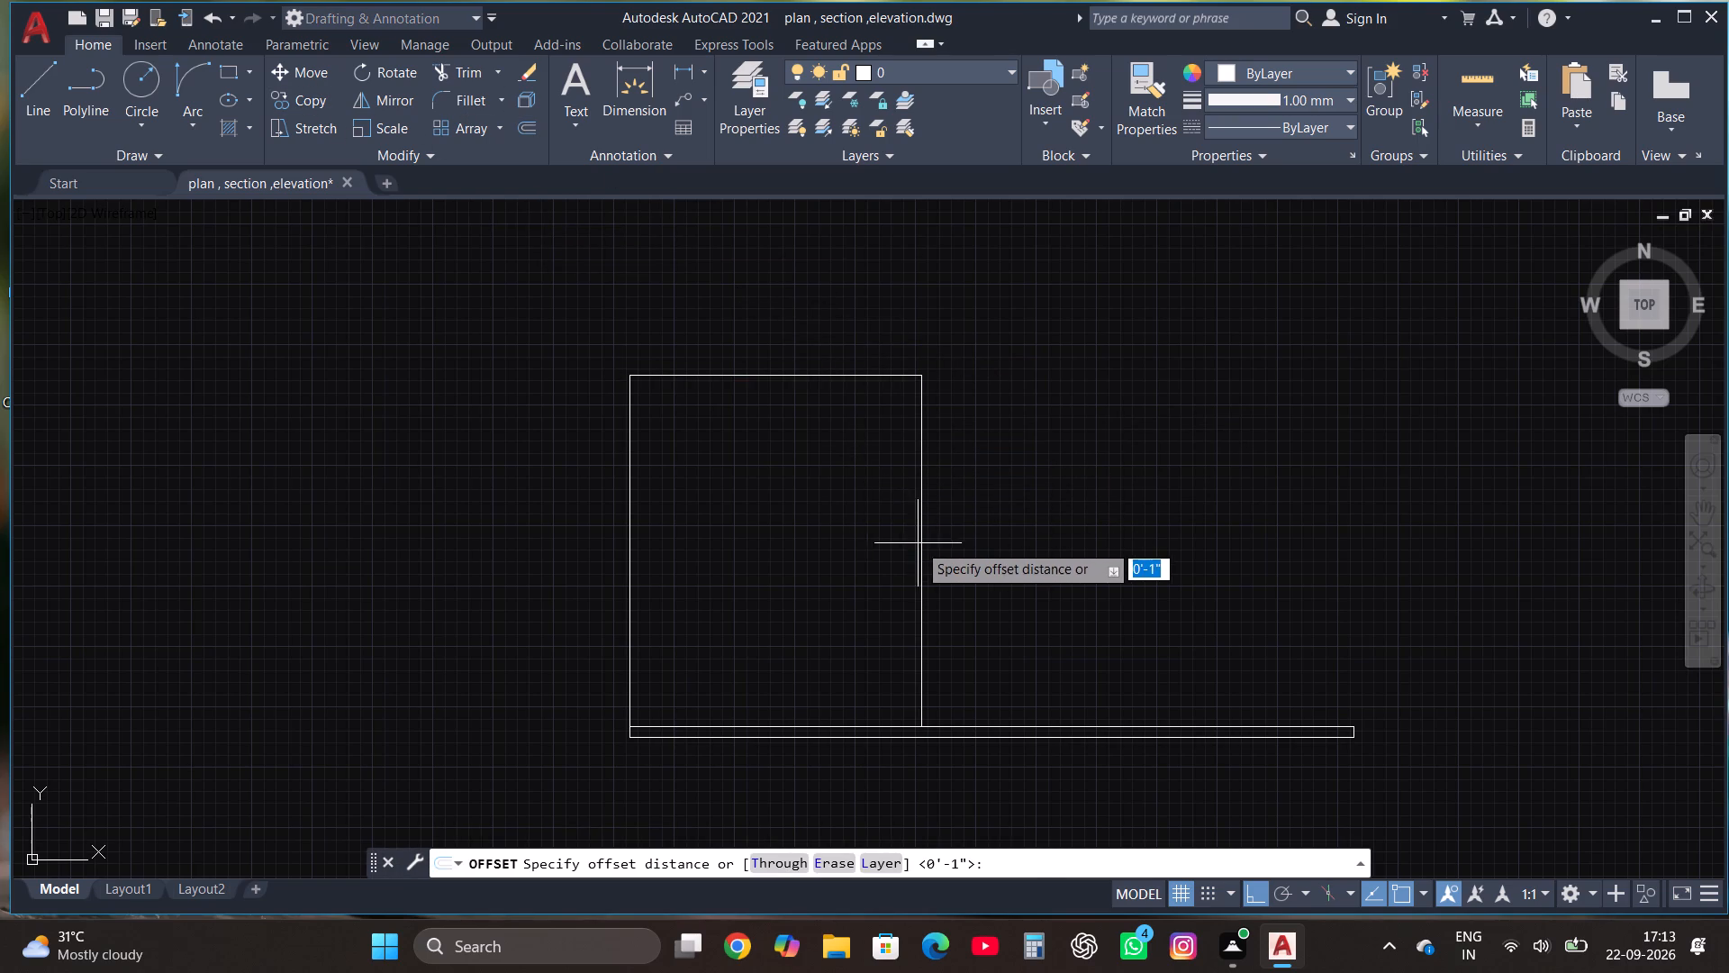
pyautogui.click(923, 546)
pyautogui.click(935, 550)
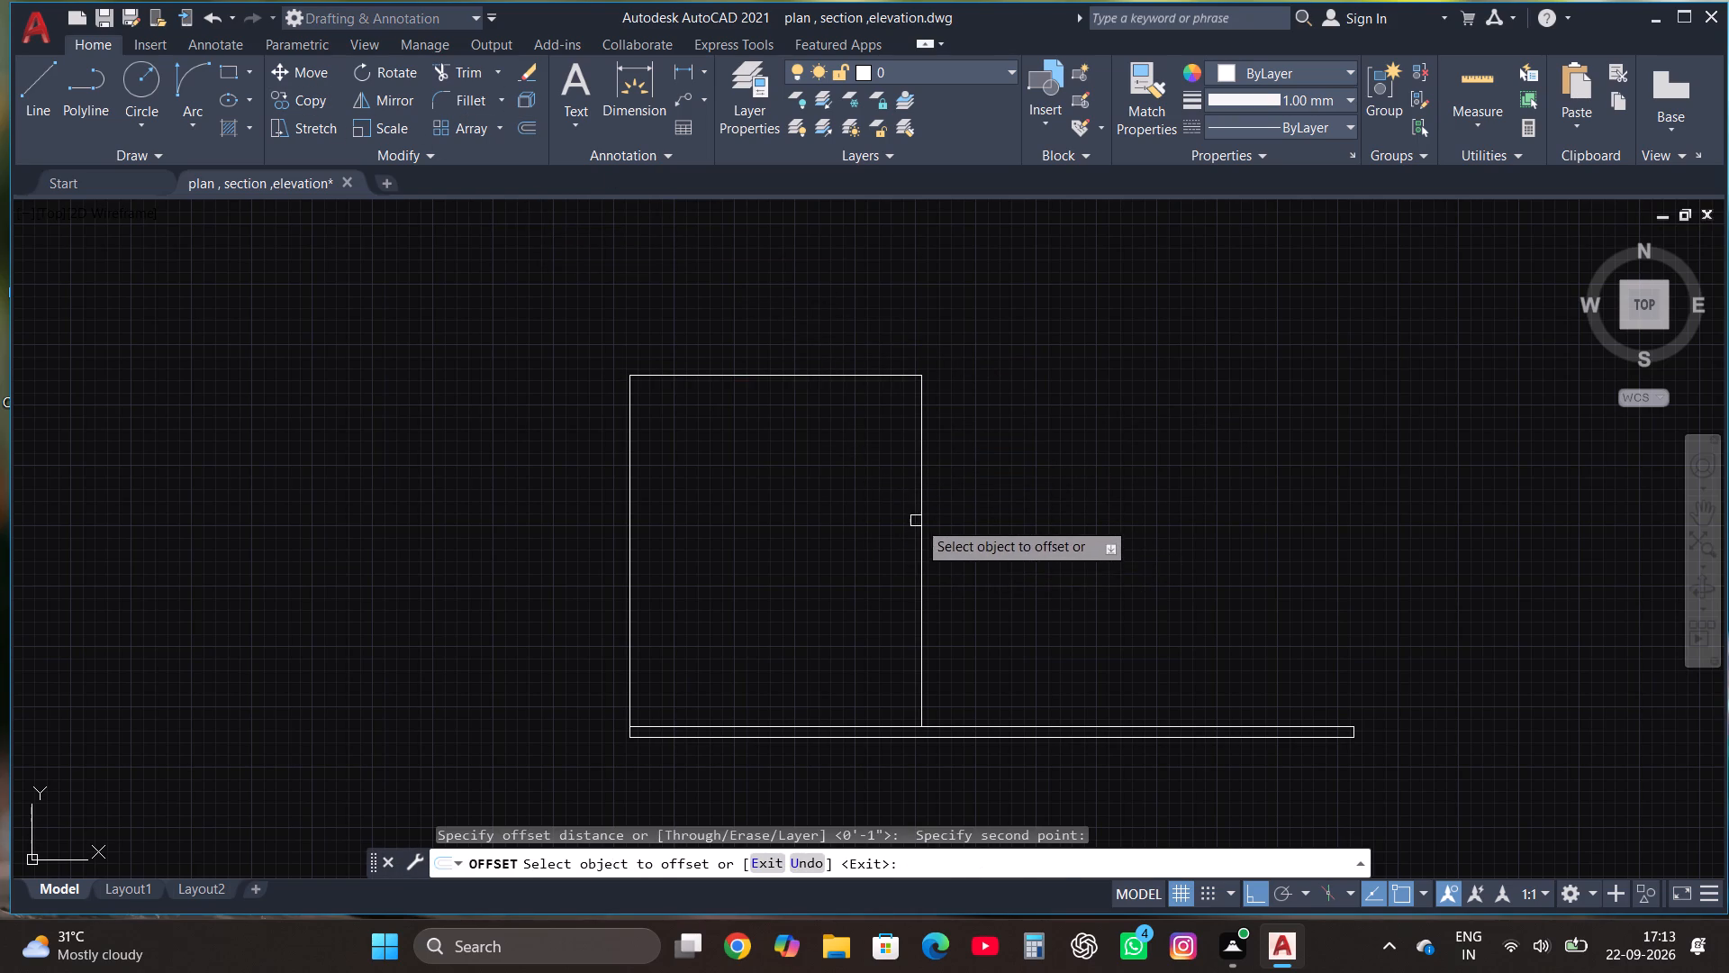
pyautogui.click(927, 527)
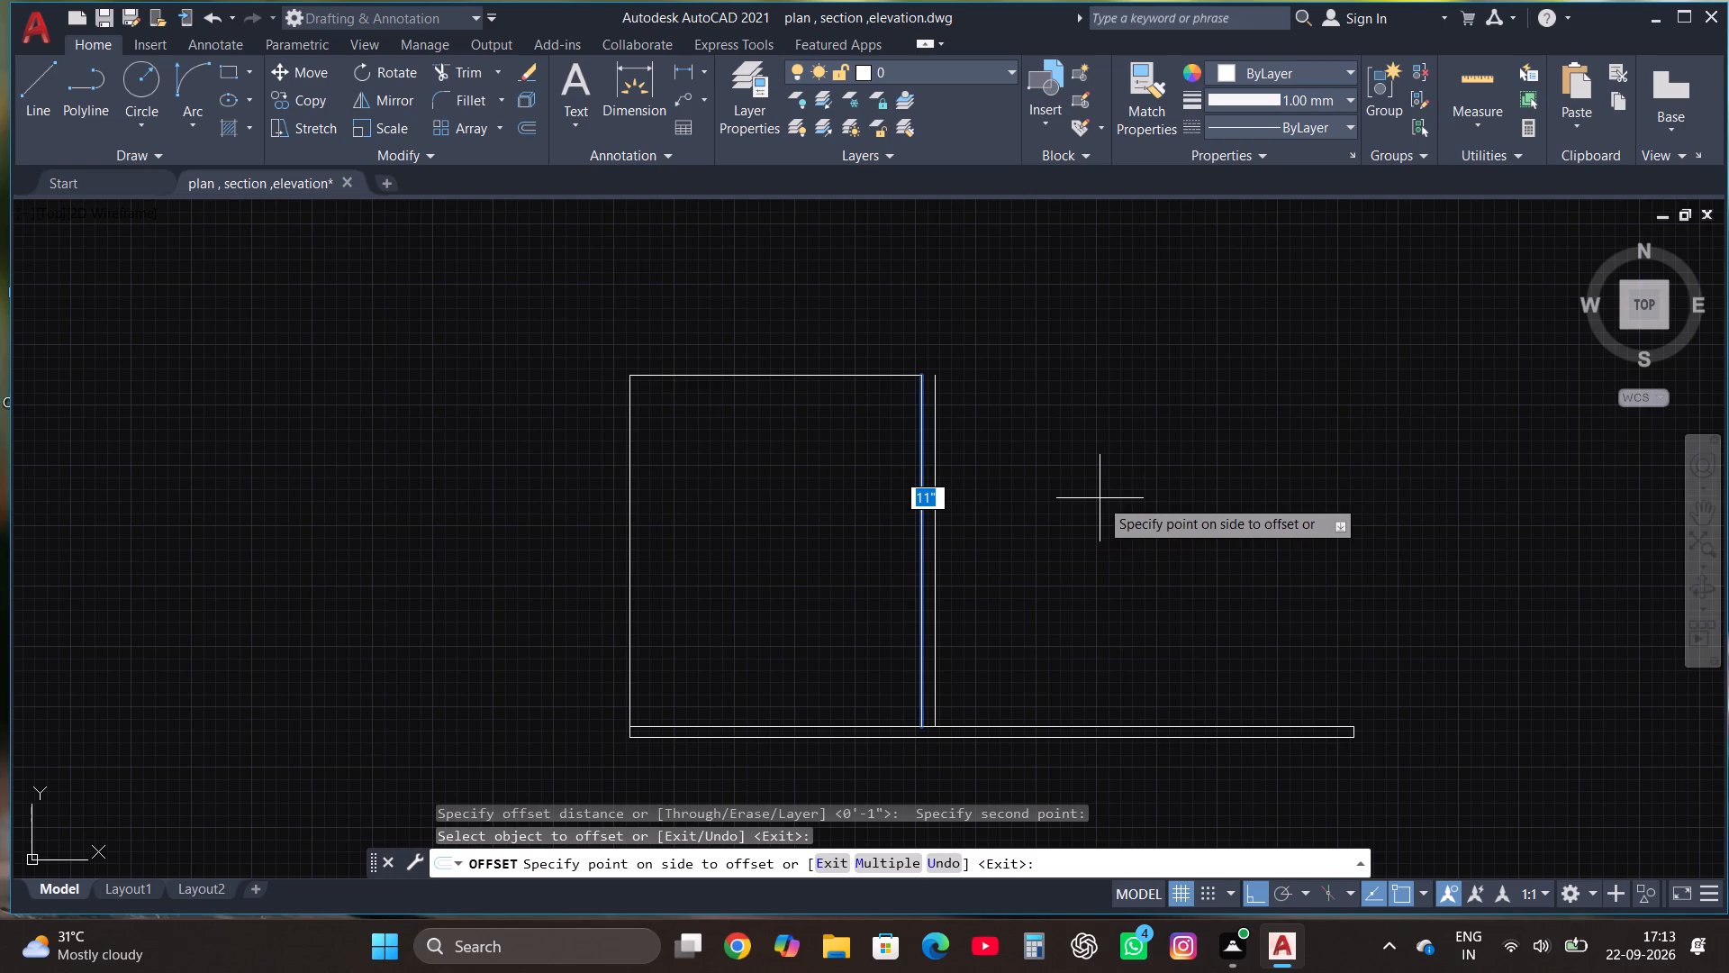
pyautogui.write('4.5"')
pyautogui.press('Return')
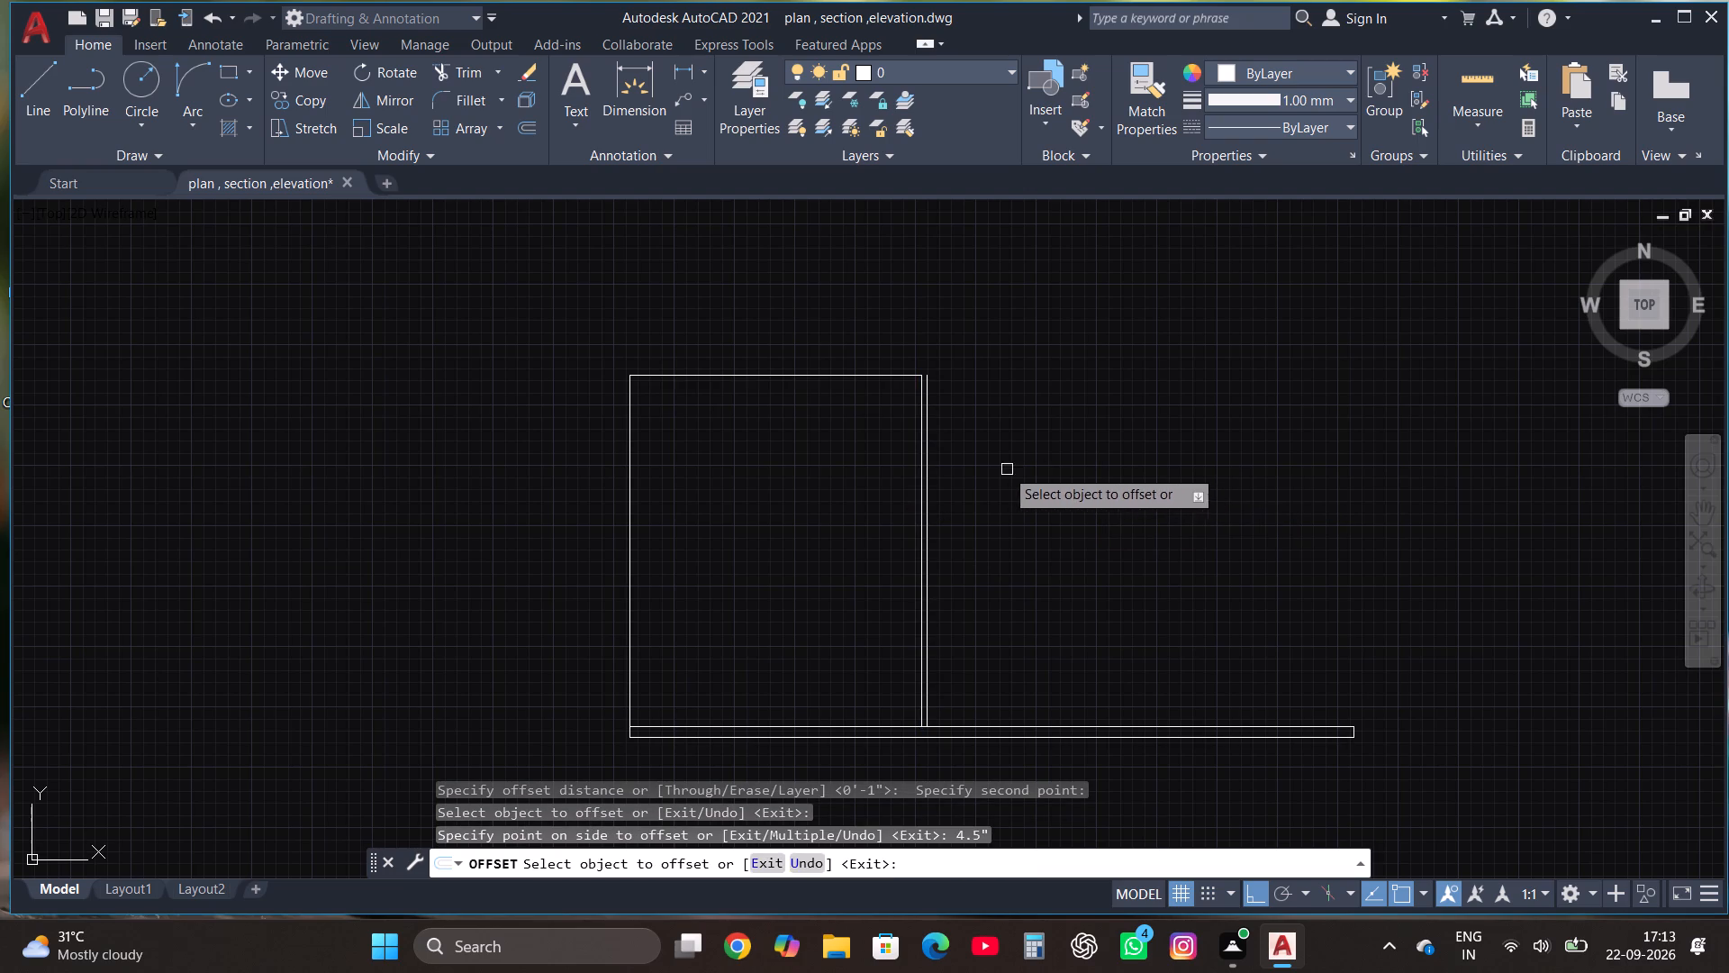
# Offset the outline's top line 9" upward and its west vertical line 9" outward.
pyautogui.click(834, 380)
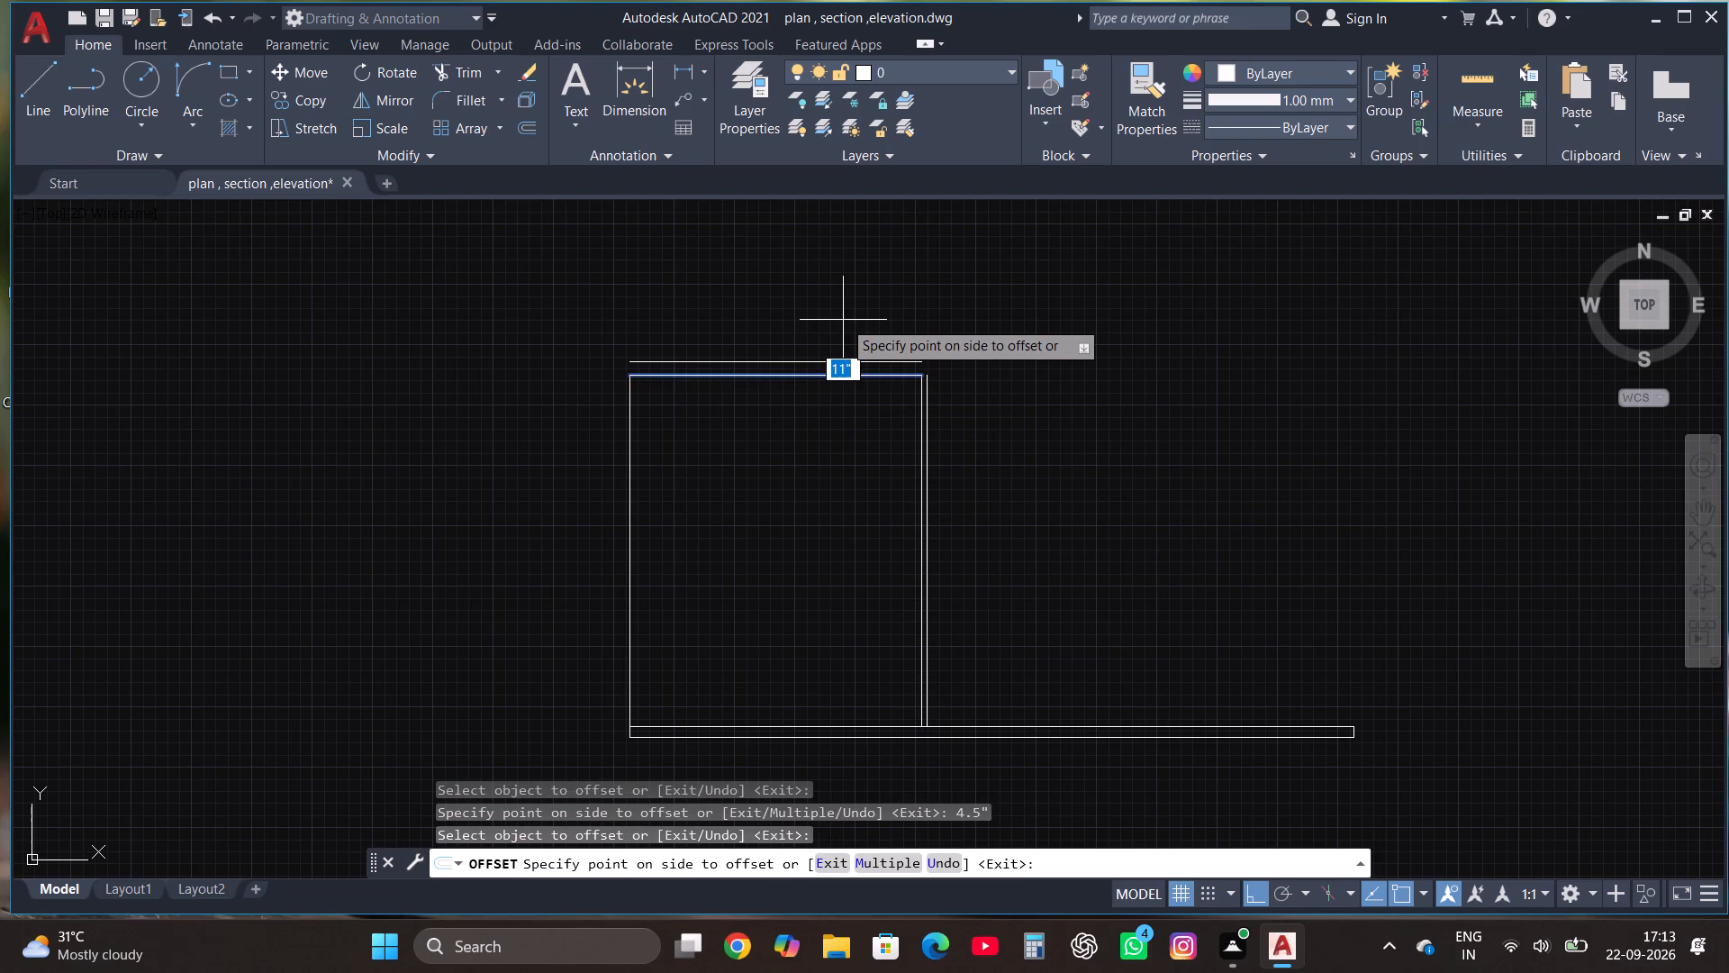
pyautogui.write('9"')
pyautogui.press('Return')
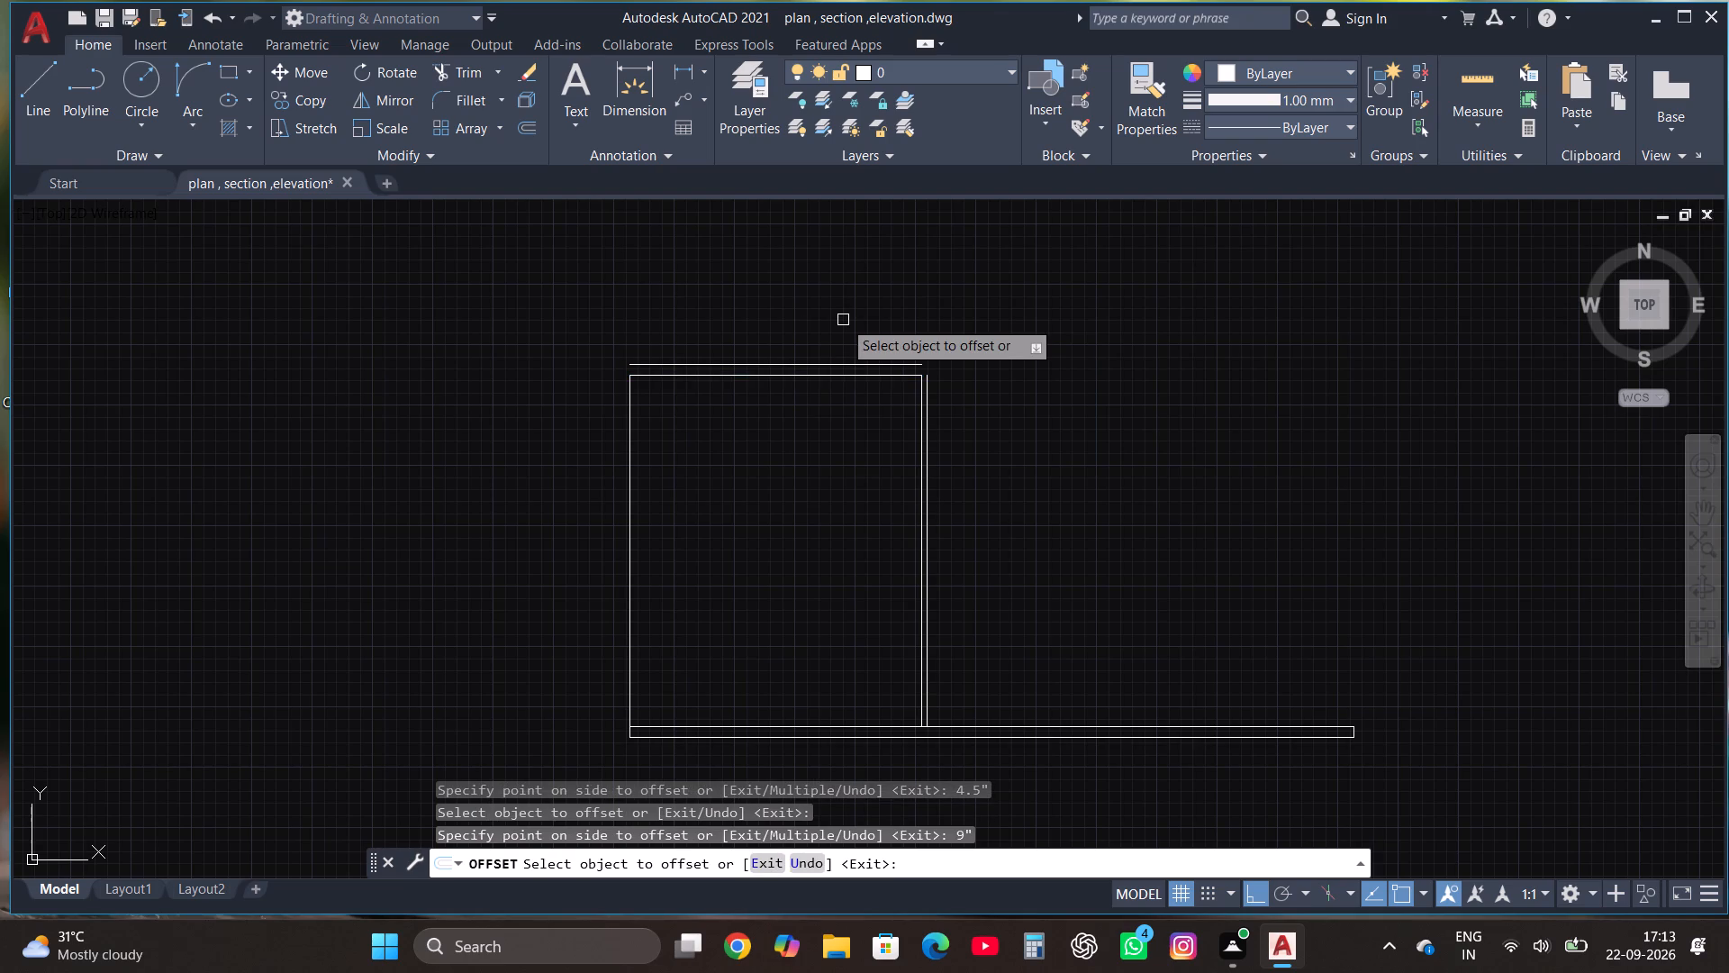
pyautogui.click(627, 528)
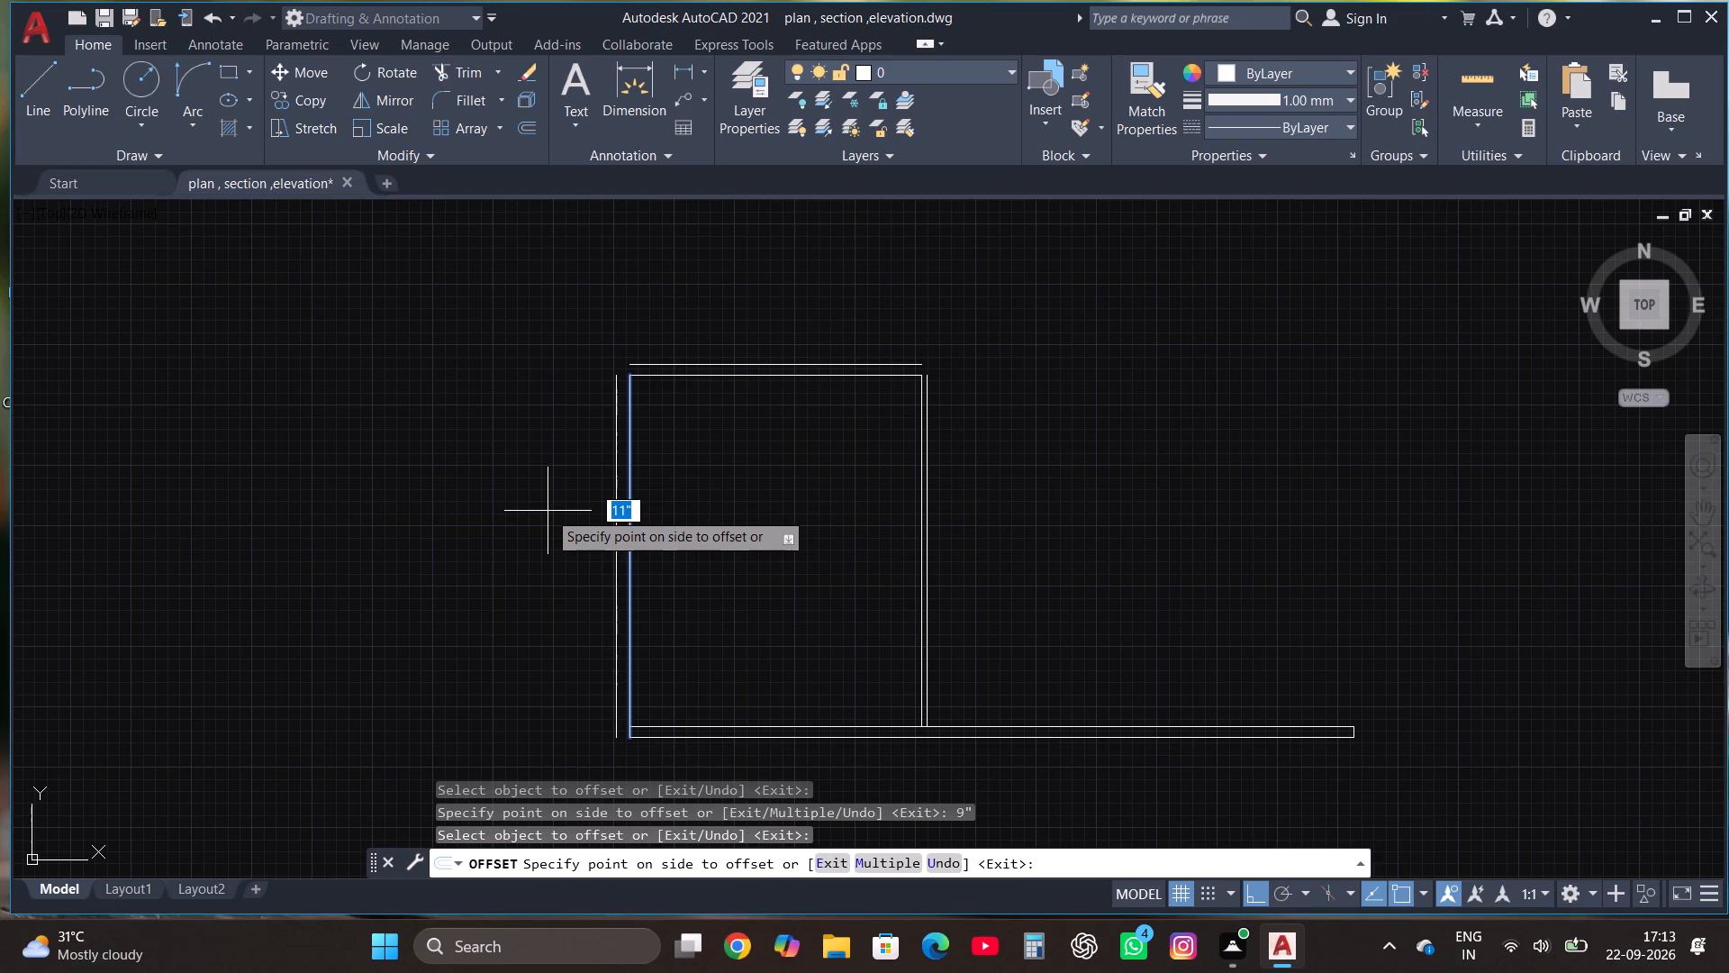
pyautogui.write('9"')
pyautogui.press('Return')
pyautogui.press('Escape')
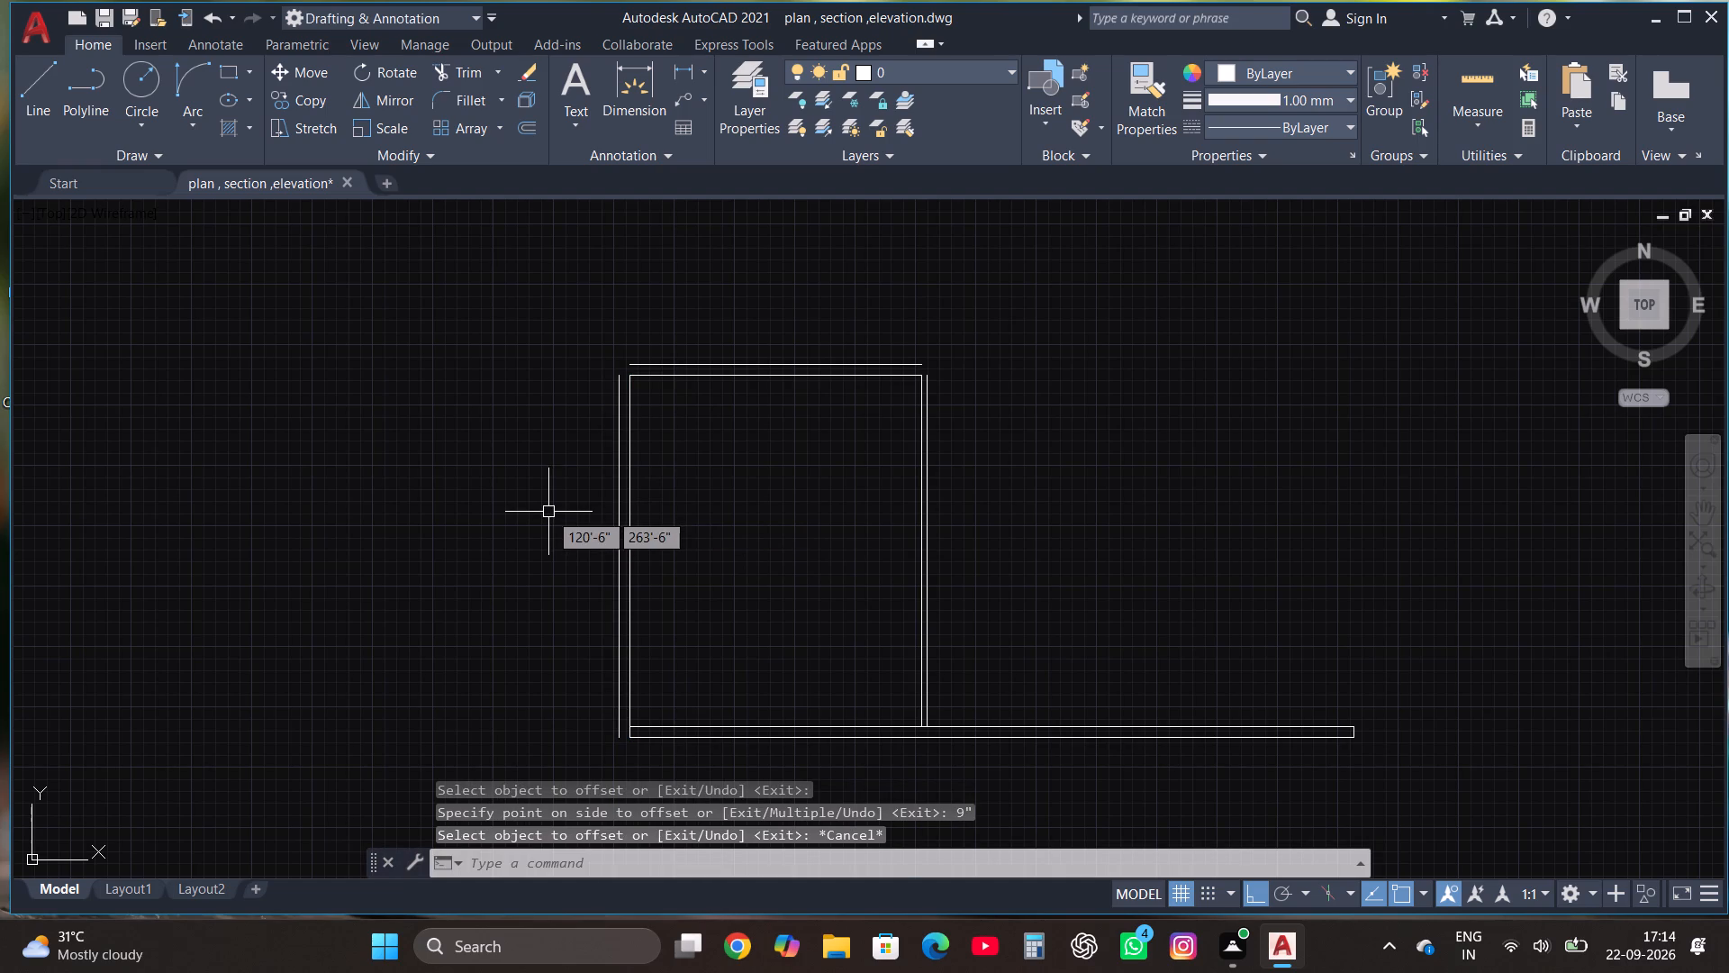
# Fillet the outer offset lines into sharp corners at the outline's upper west and upper east corners.
pyautogui.scroll(-2, 573, 561)
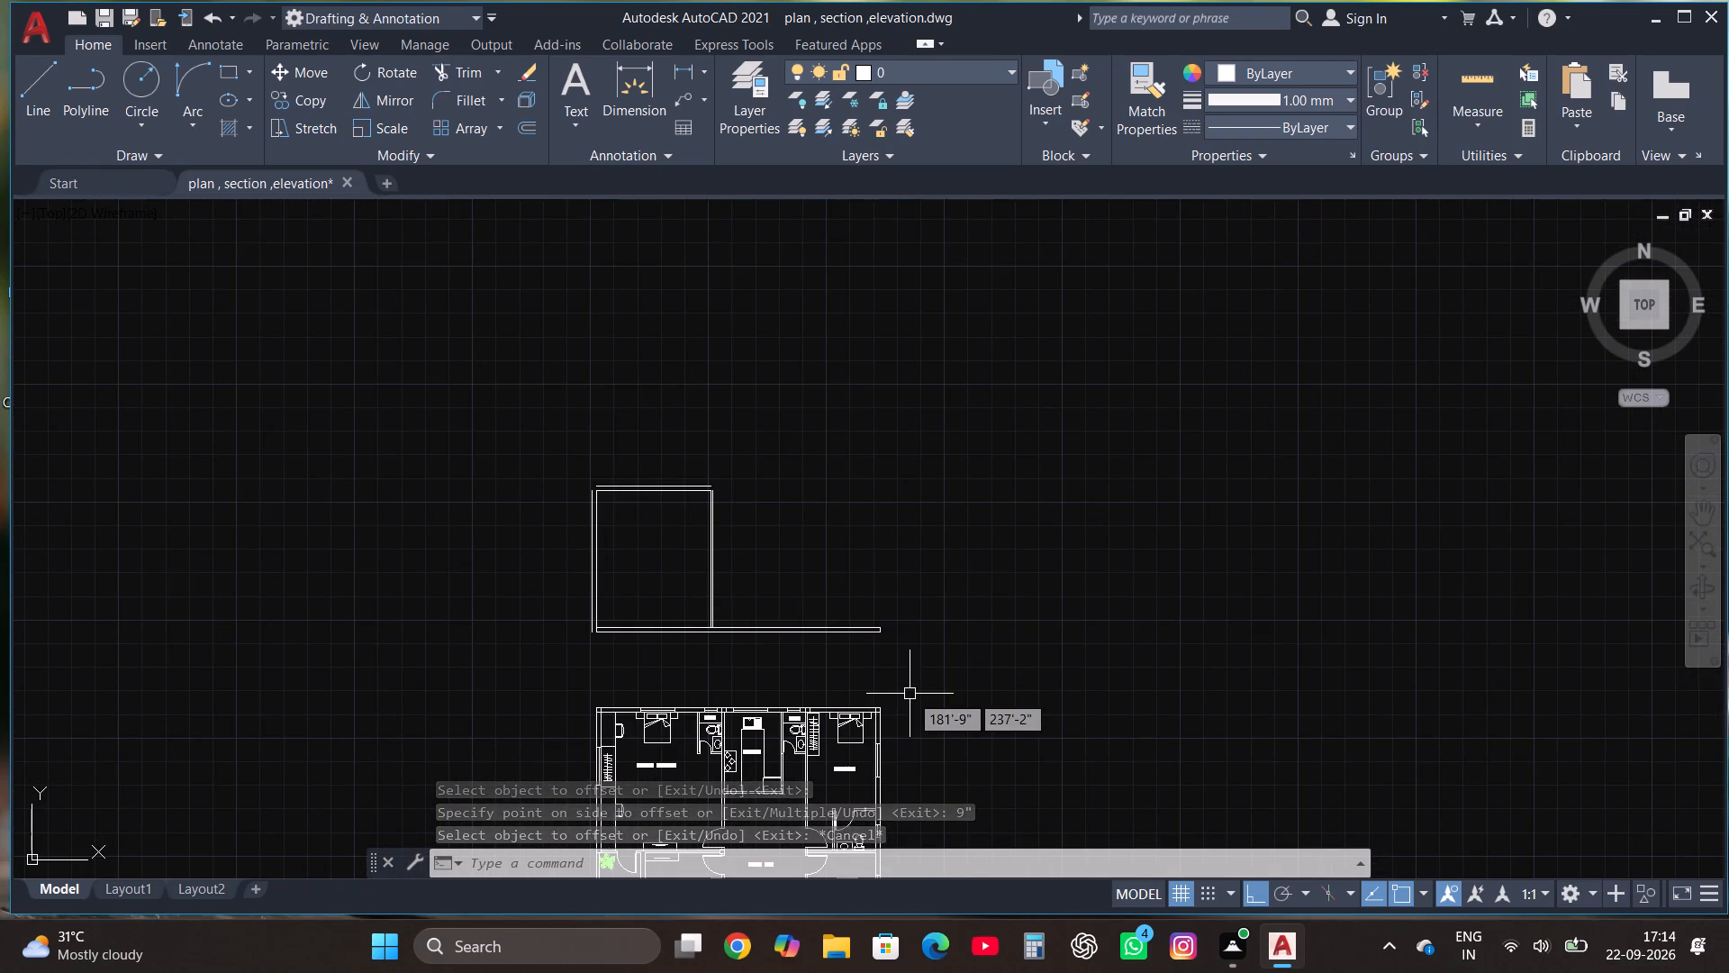
pyautogui.scroll(1, 910, 694)
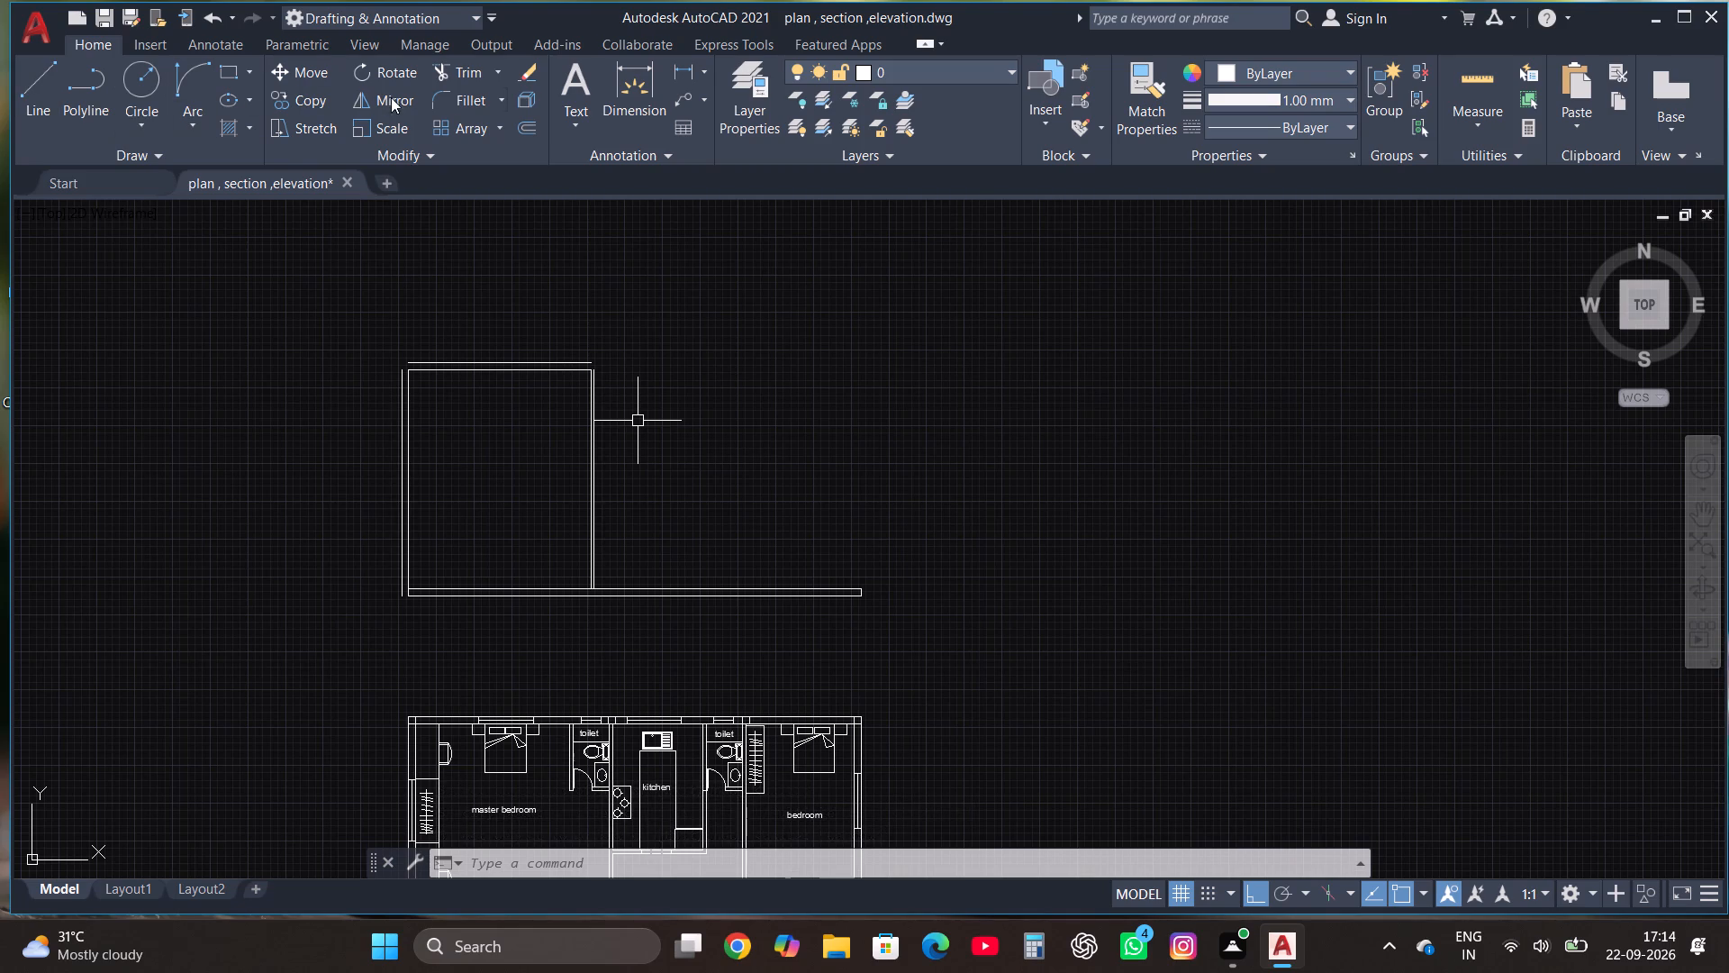
pyautogui.click(452, 98)
pyautogui.scroll(2, 314, 377)
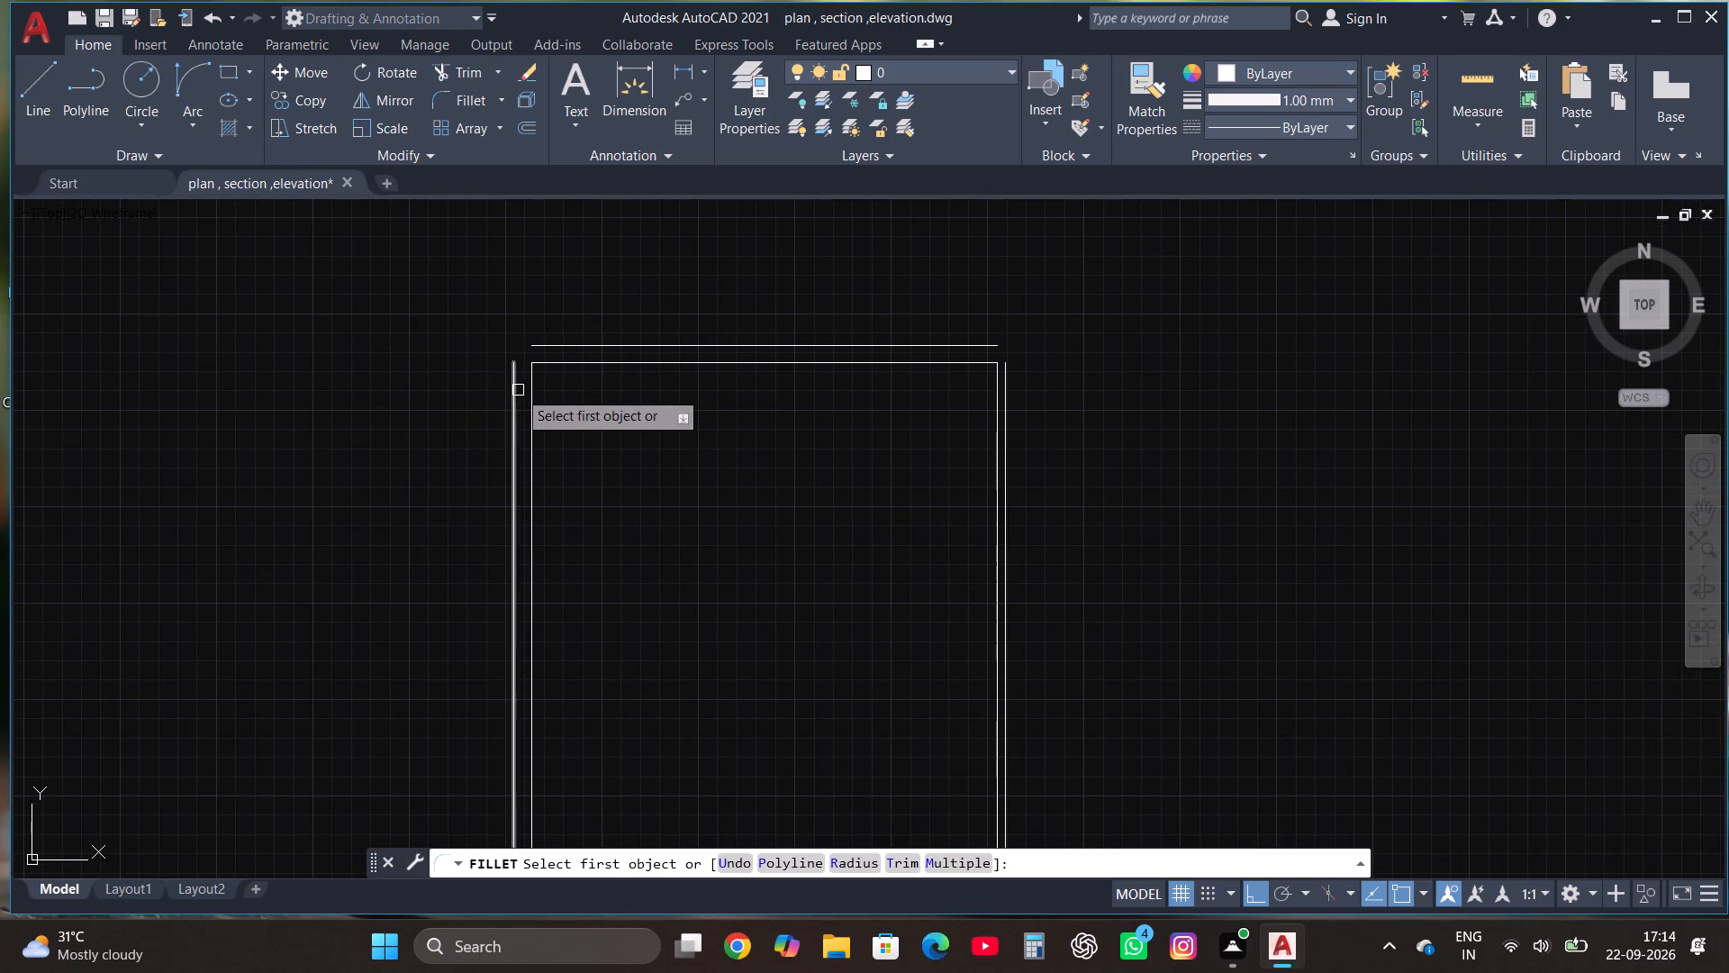
pyautogui.click(518, 390)
pyautogui.click(580, 343)
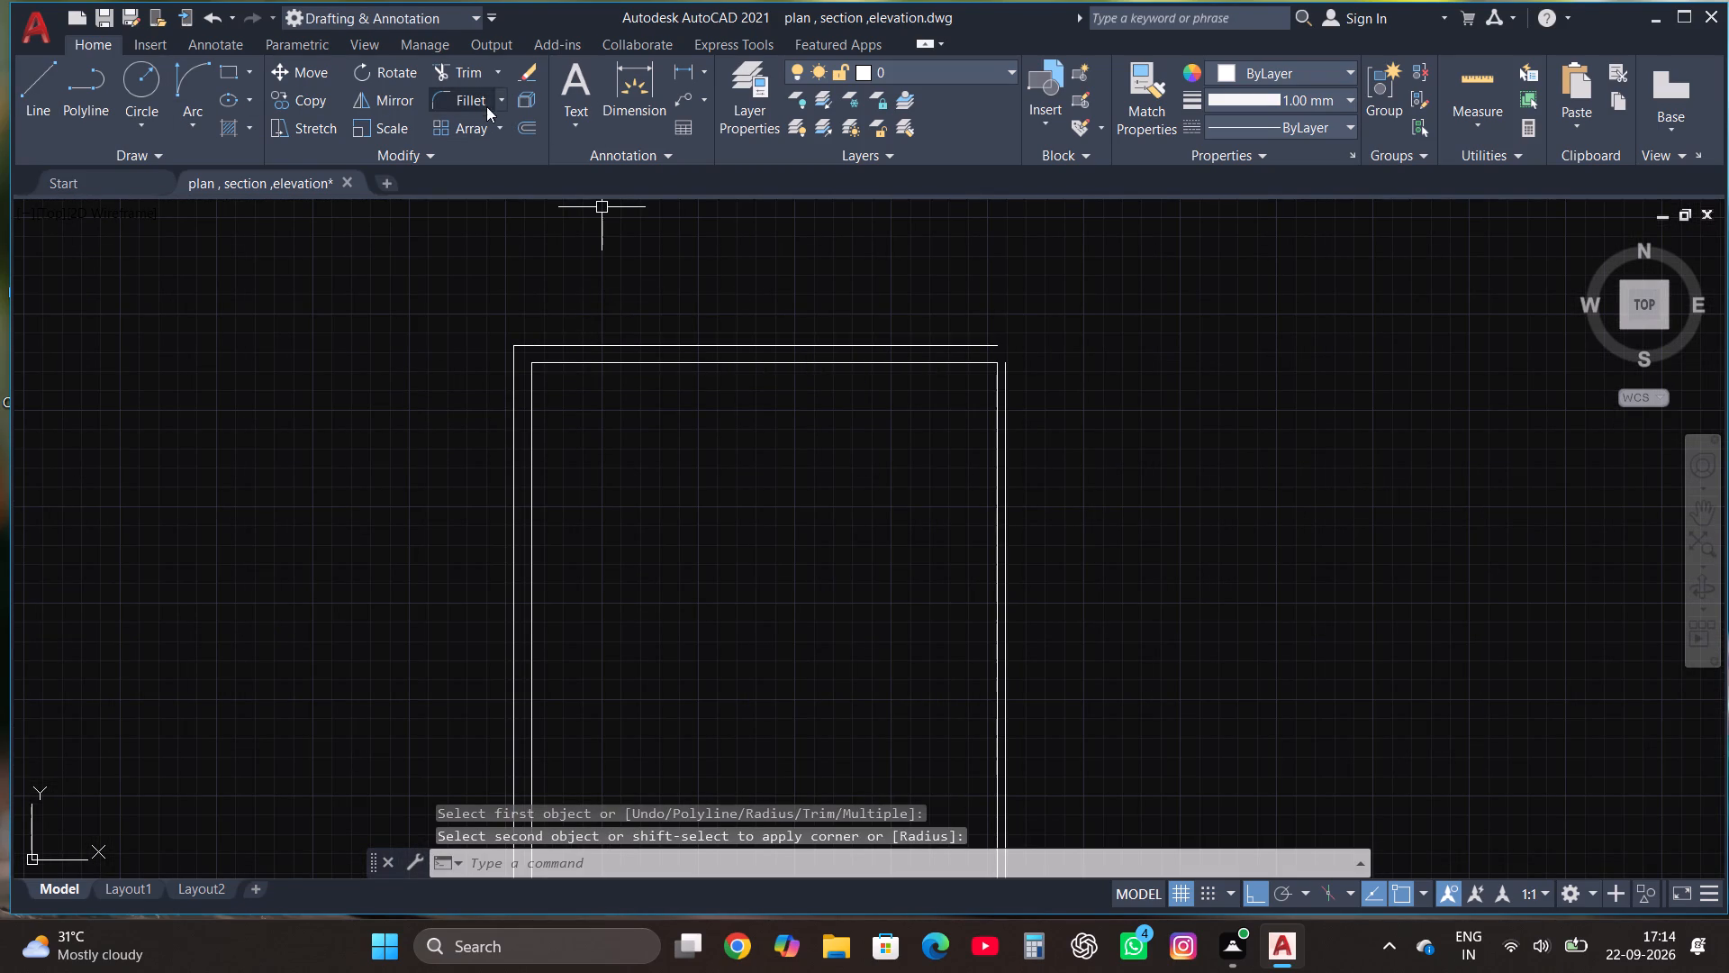
pyautogui.click(477, 96)
pyautogui.click(985, 343)
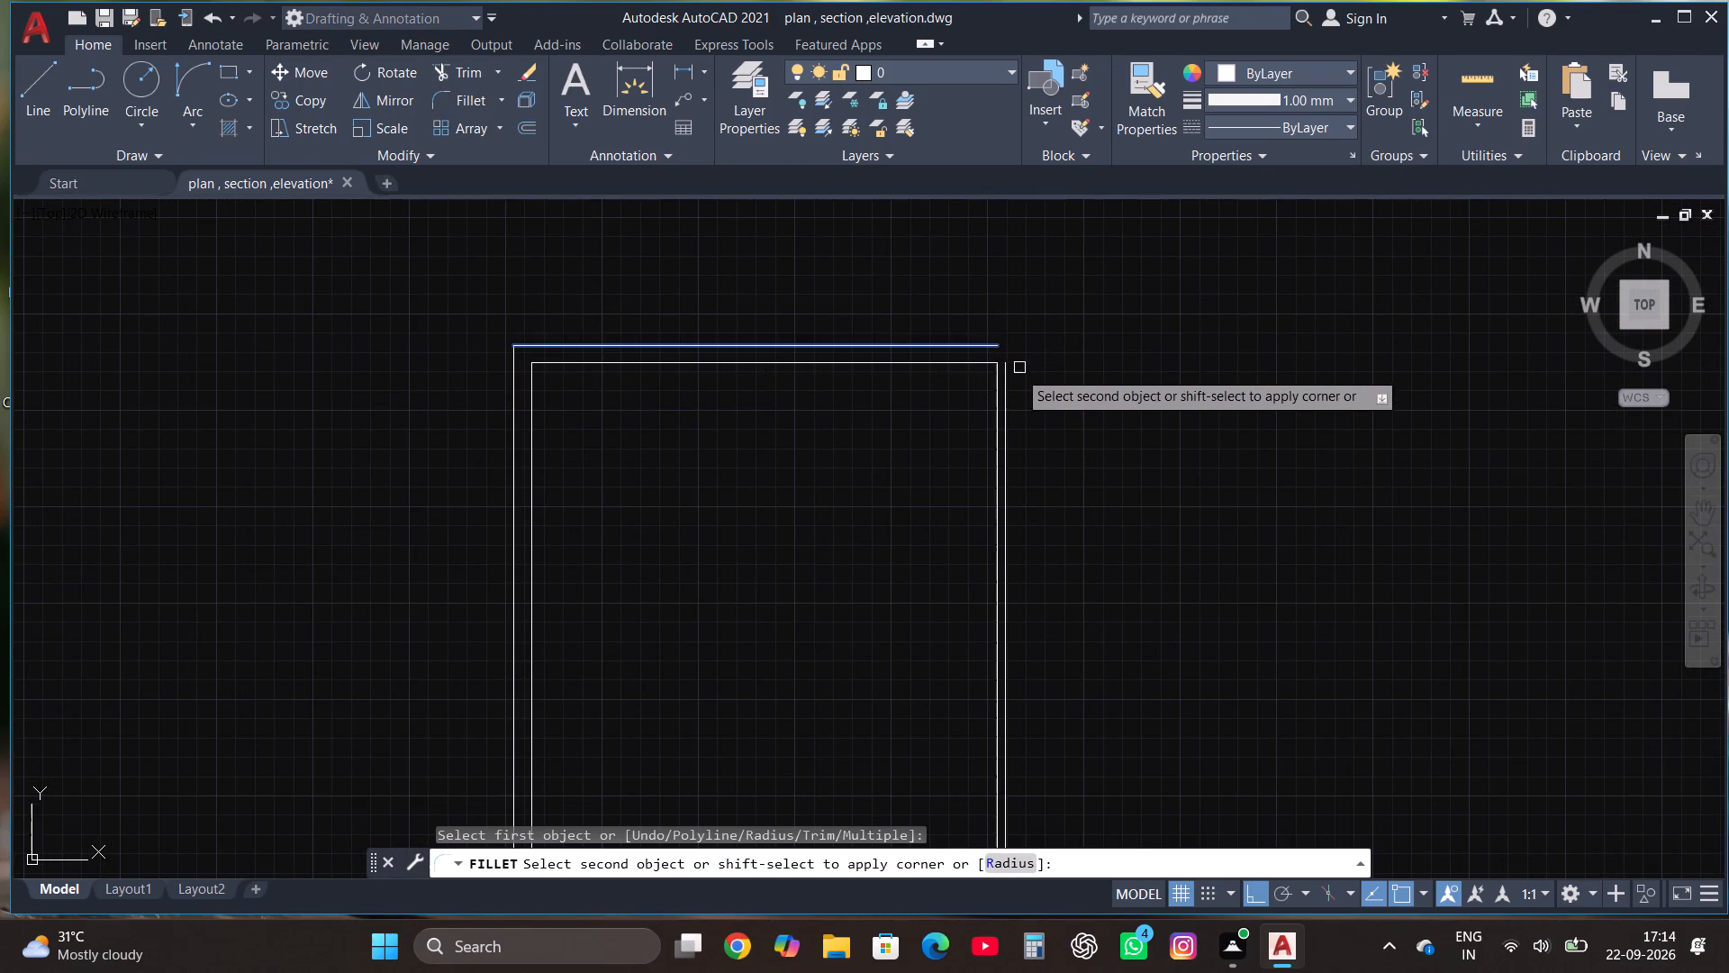
pyautogui.click(1006, 390)
# Fillet the outer west wall line with the strip's bottom edge to close the lower west corner.
pyautogui.click(467, 95)
pyautogui.scroll(-1, 544, 196)
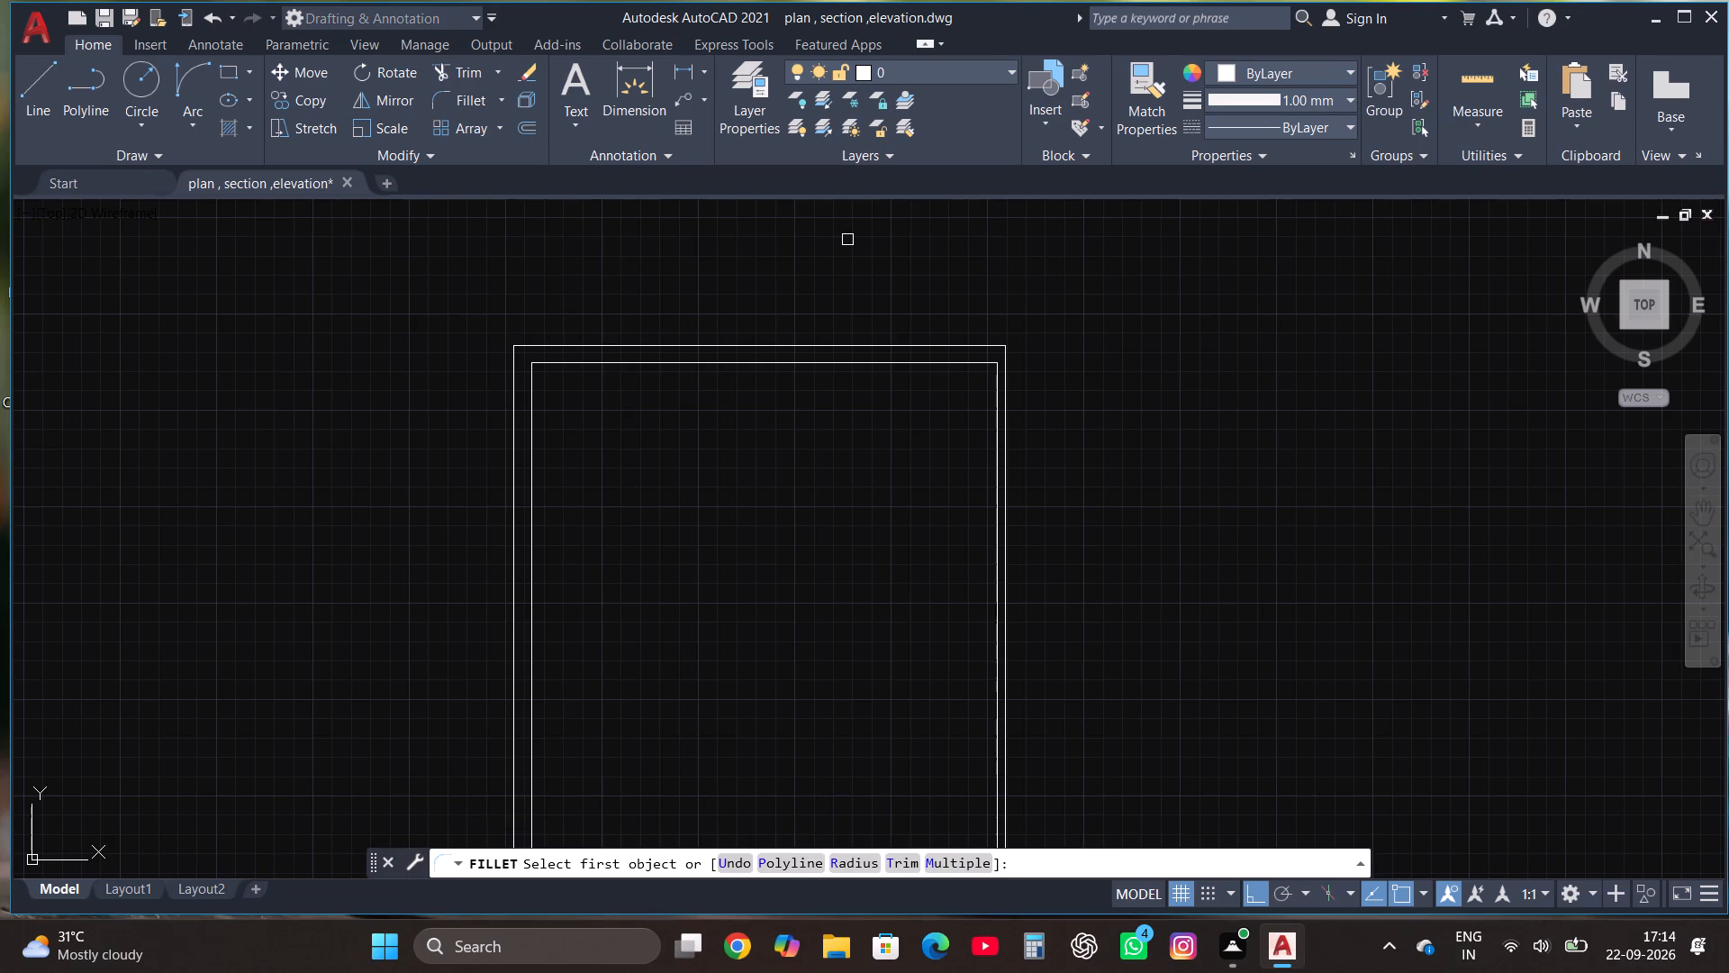
pyautogui.scroll(-2, 547, 204)
pyautogui.scroll(3, 550, 514)
pyautogui.click(511, 645)
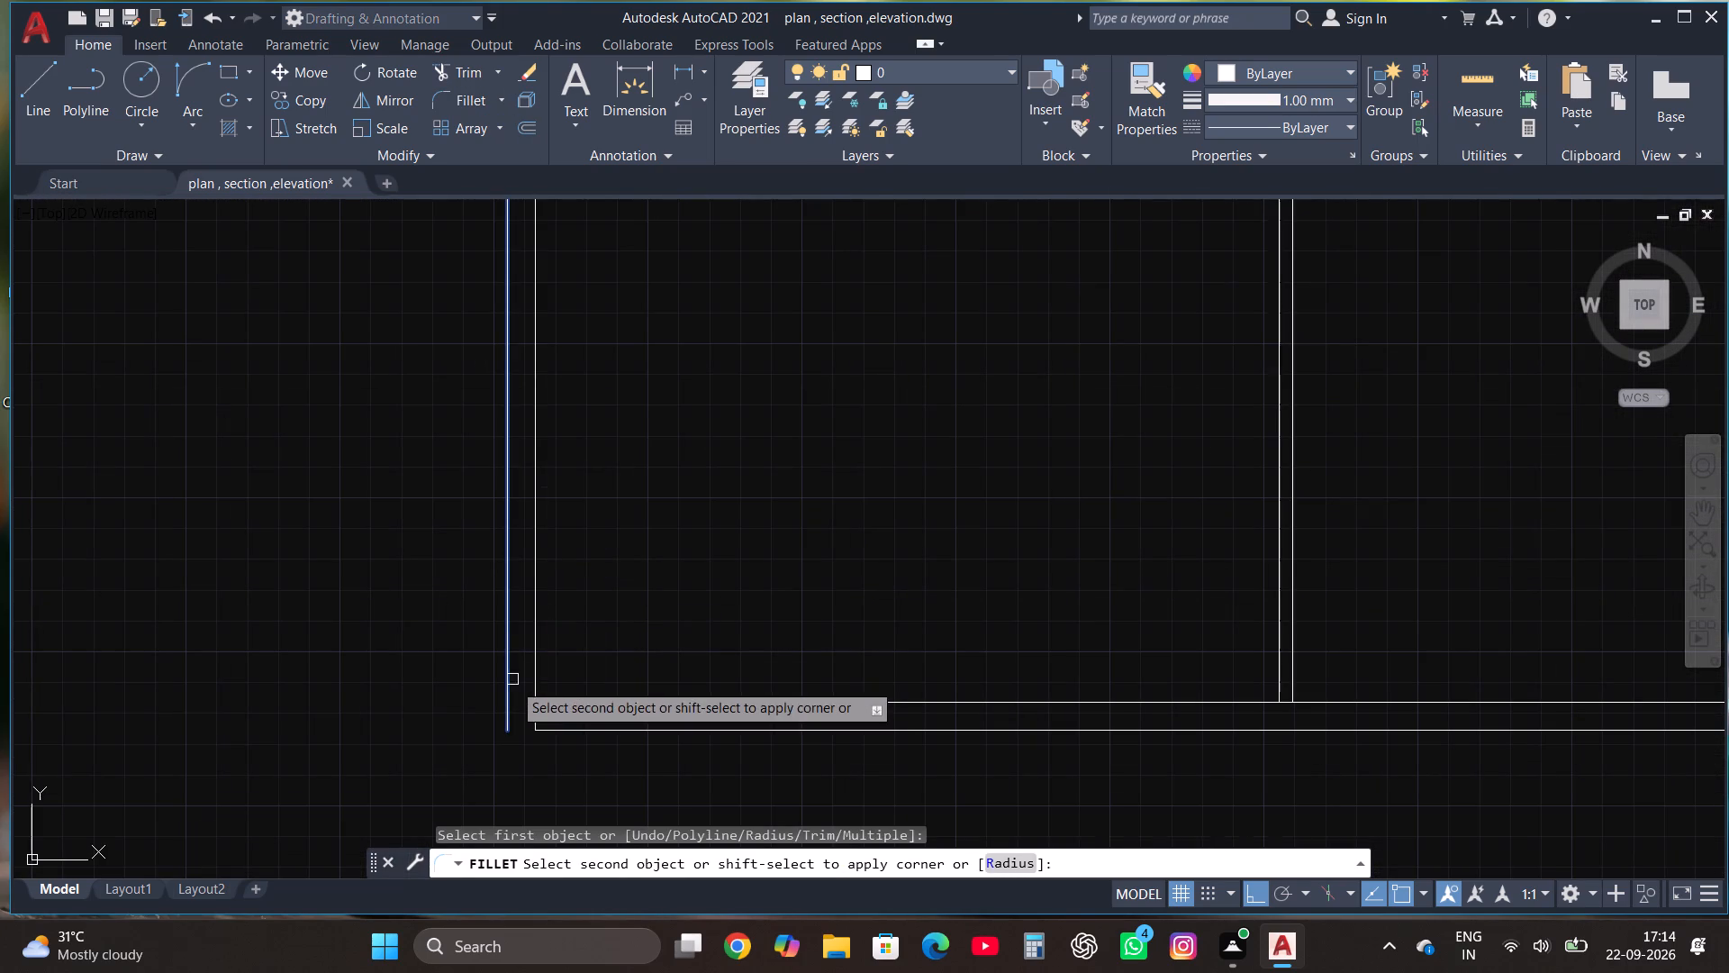
pyautogui.click(554, 727)
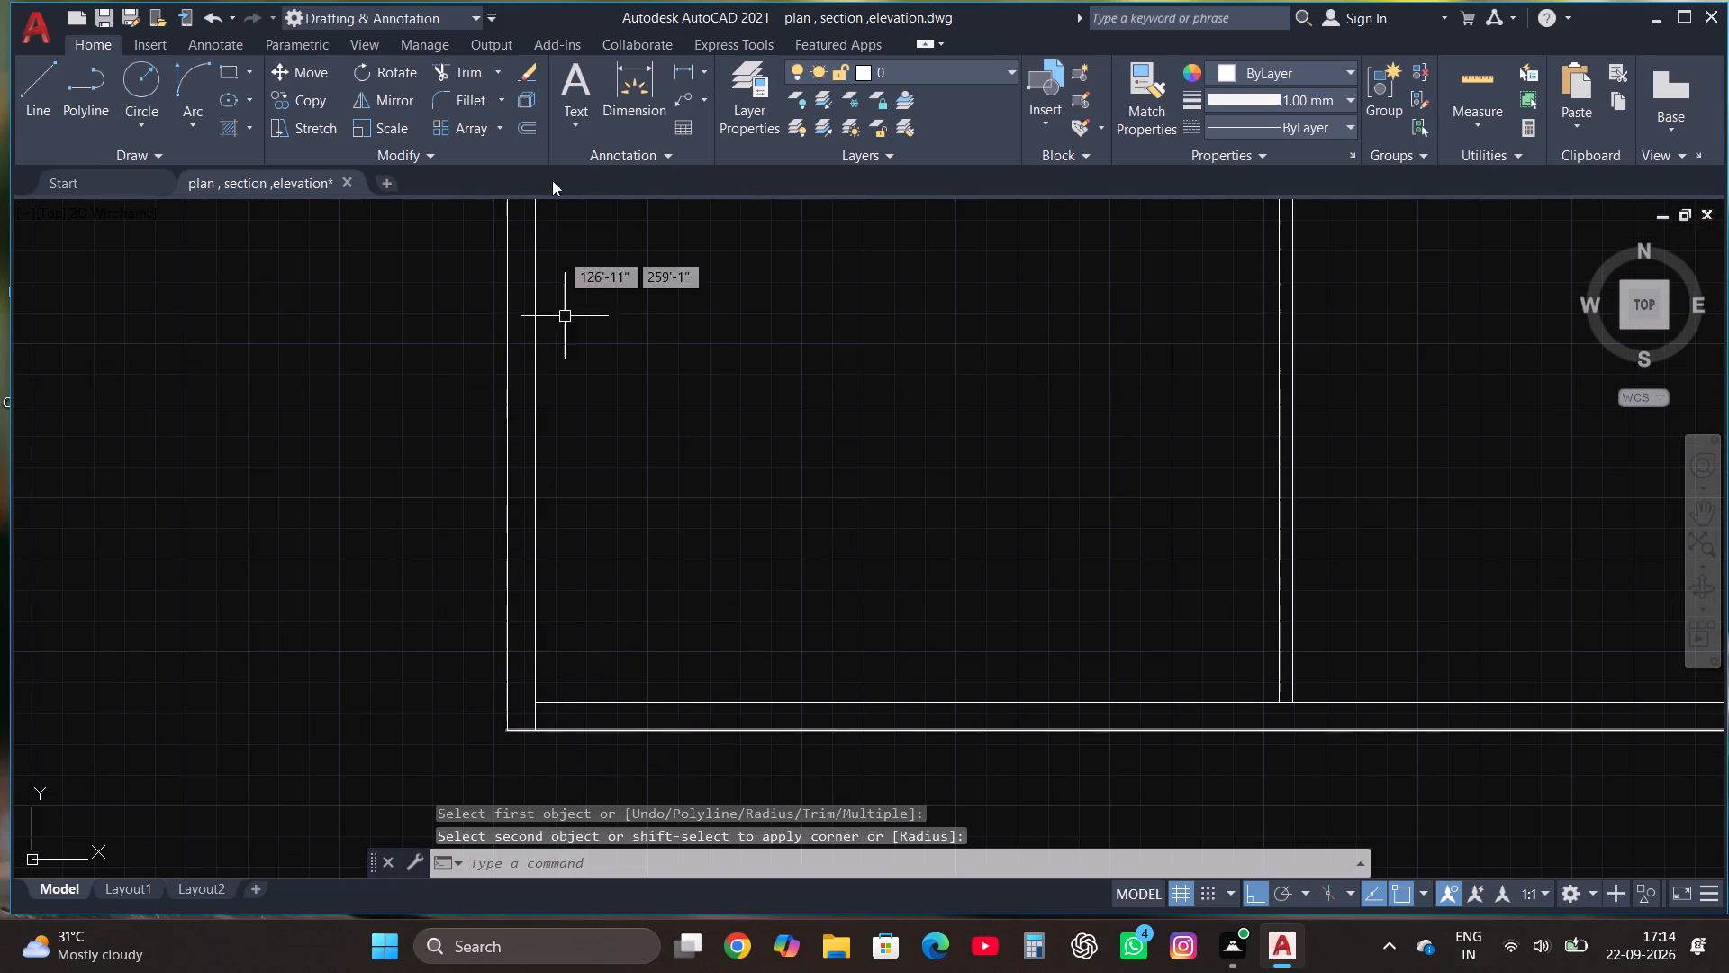
# Trim the inner west wall line where it crosses the base strip at the lower west corner.
pyautogui.click(472, 73)
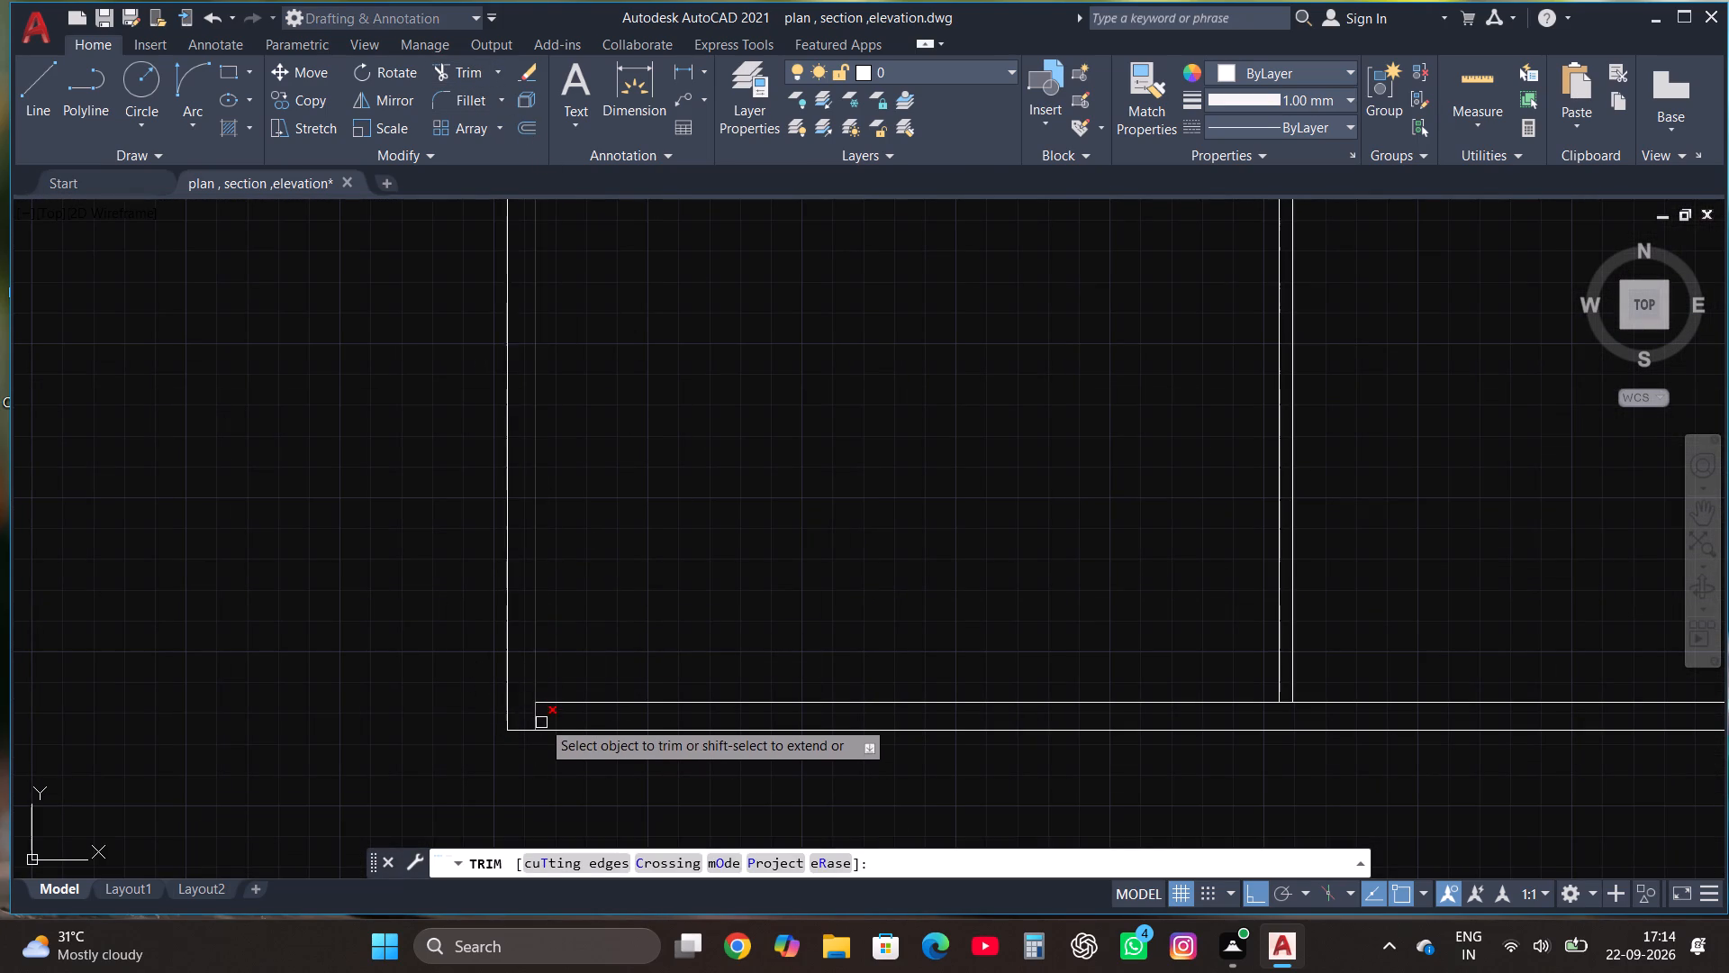
pyautogui.click(535, 715)
pyautogui.click(535, 715)
pyautogui.click(530, 716)
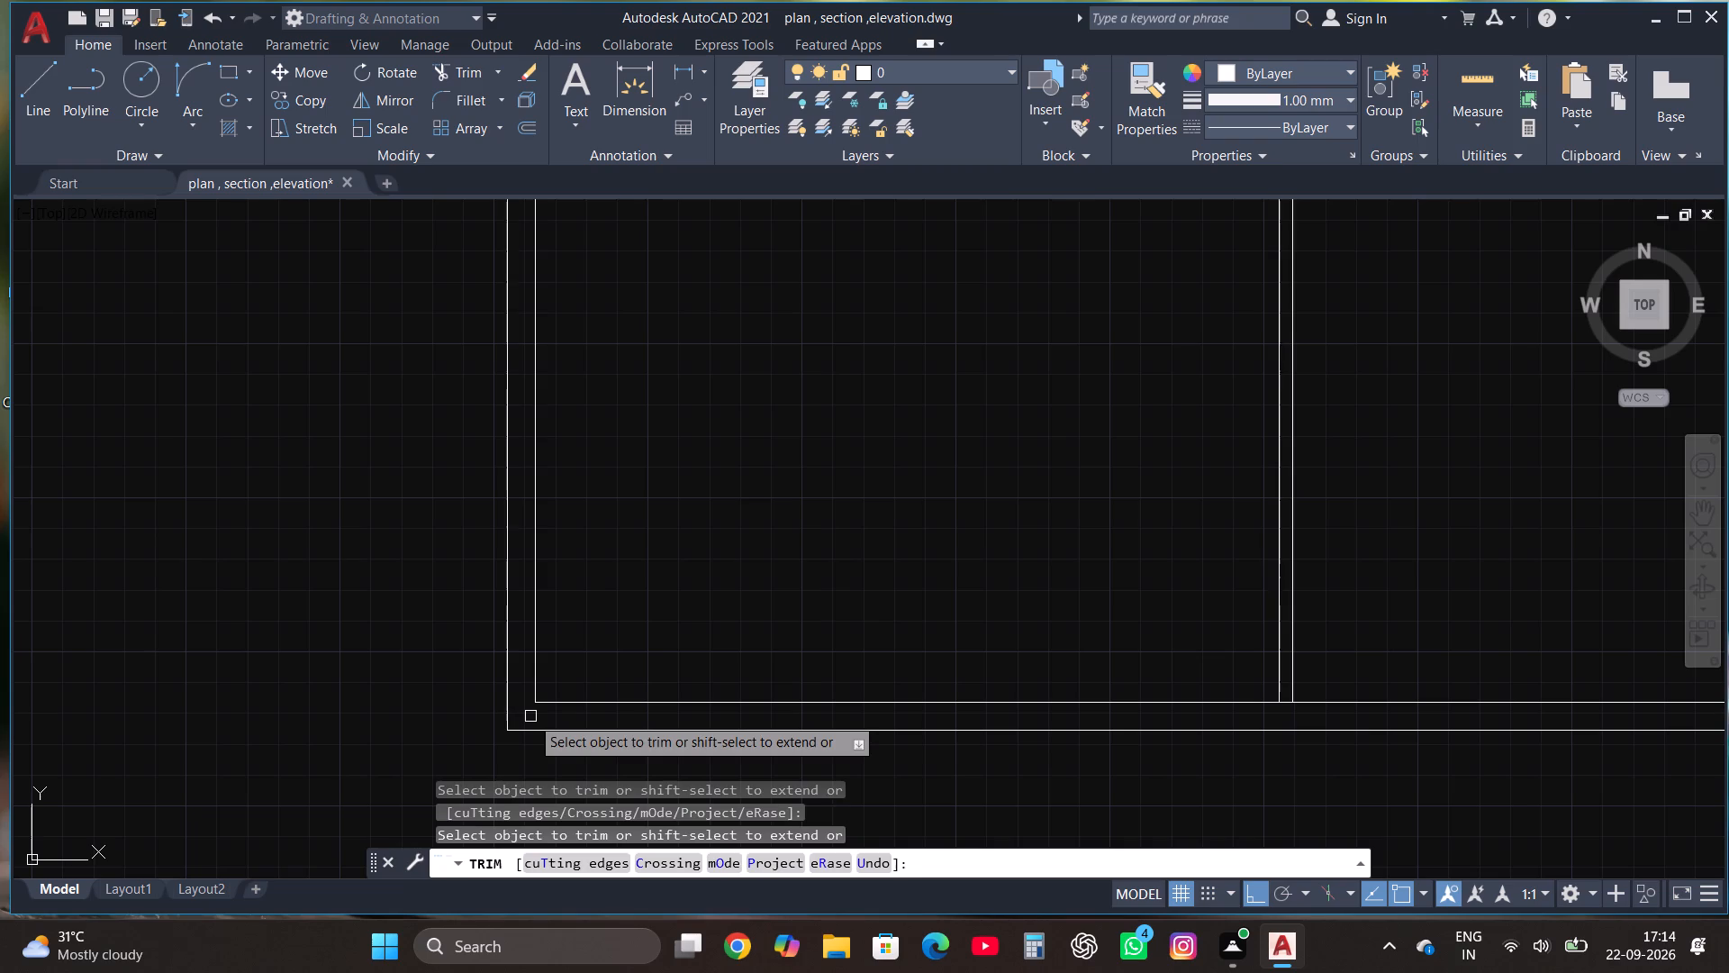
pyautogui.press('Escape')
# Trim the strip's top edge between the two lines of the 4.5" east wall.
pyautogui.scroll(-2, 530, 716)
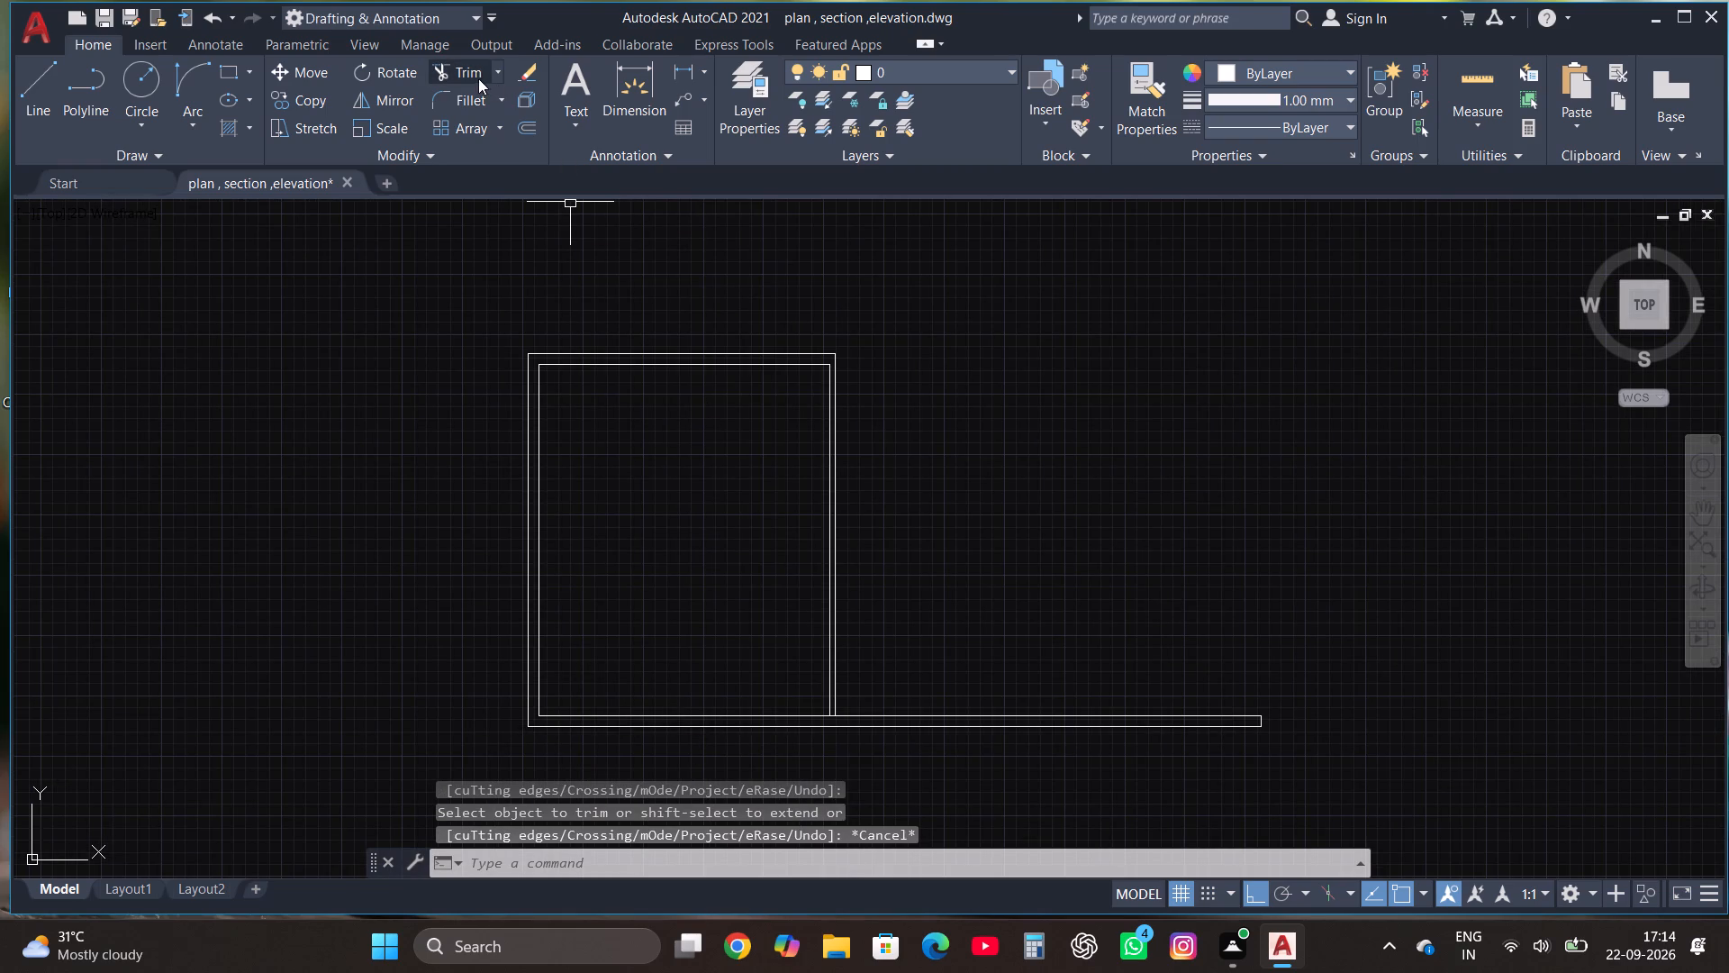
pyautogui.click(478, 78)
pyautogui.scroll(3, 844, 739)
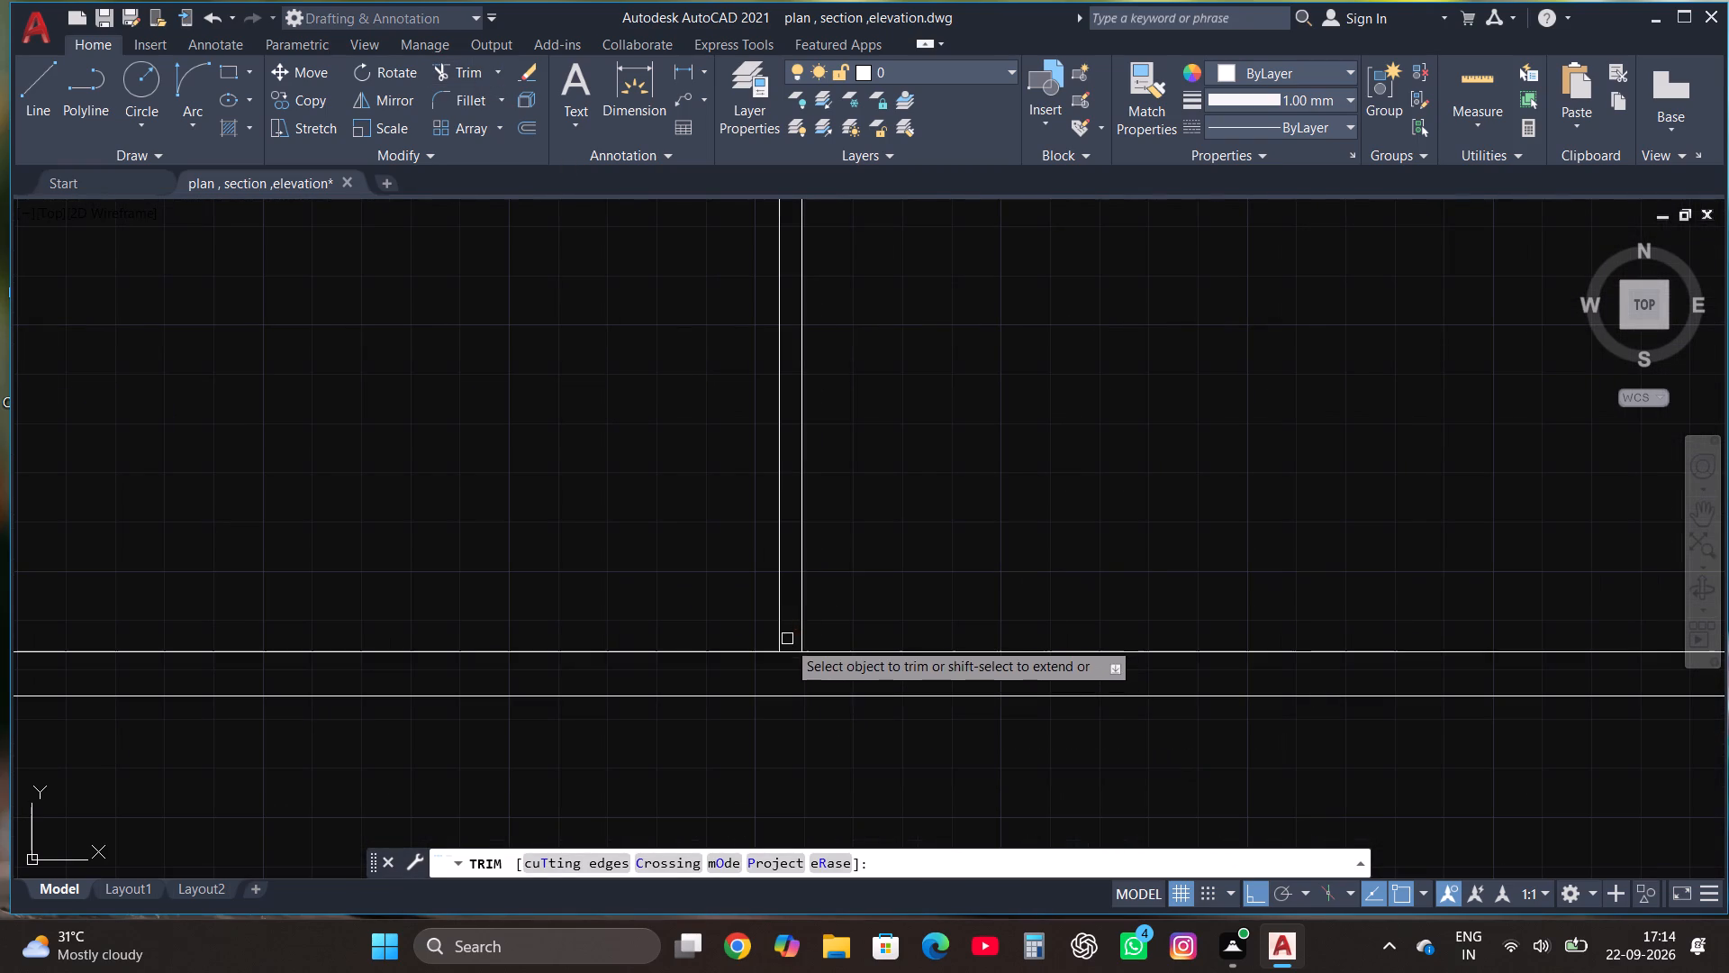
pyautogui.click(791, 653)
pyautogui.scroll(-3, 864, 753)
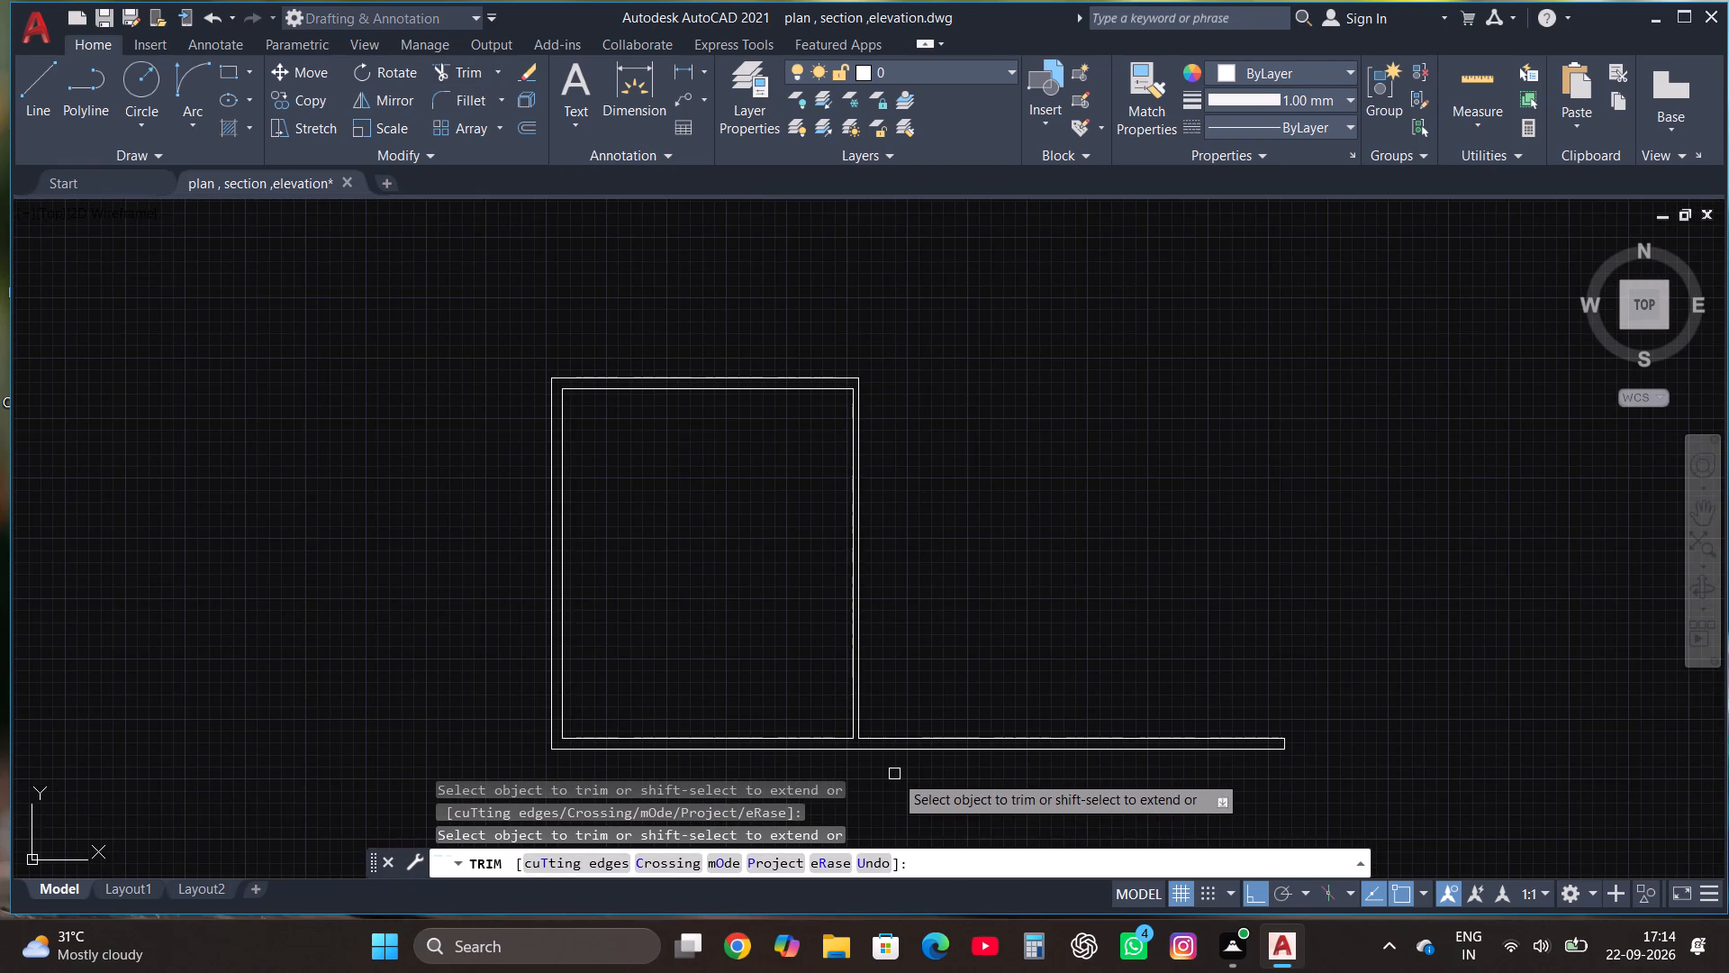
# Draw an 8' vertical line upward from the east end of the base strip's top edge.
pyautogui.press('Escape')
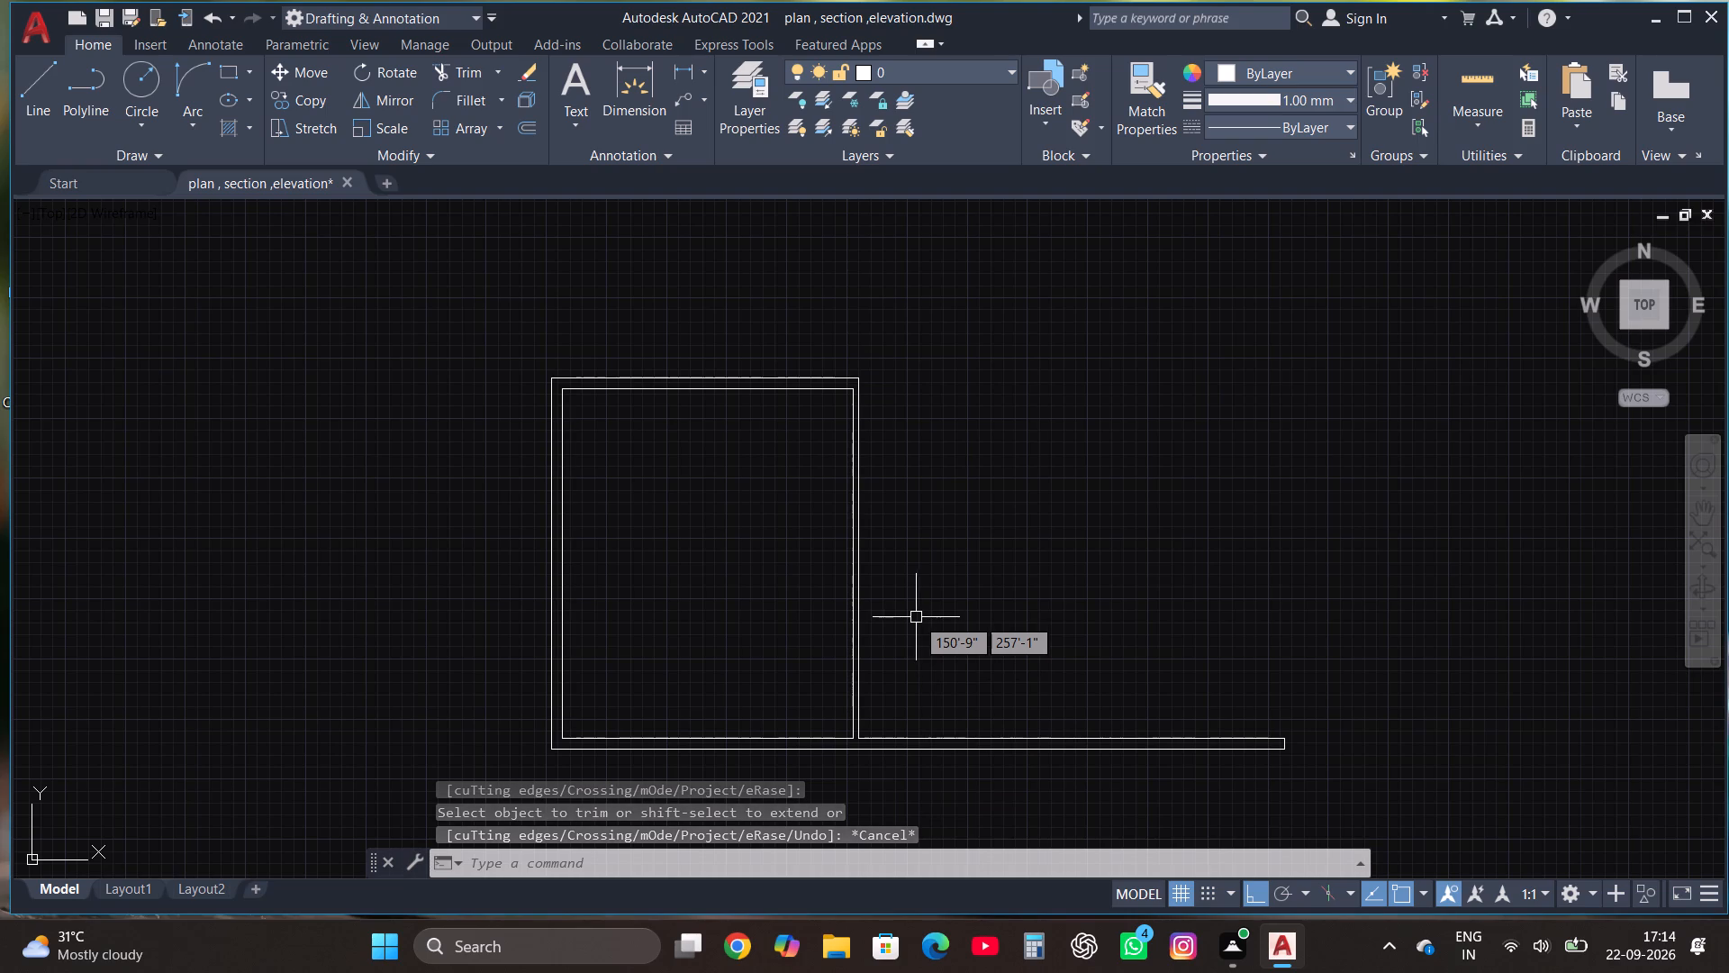
pyautogui.click(30, 69)
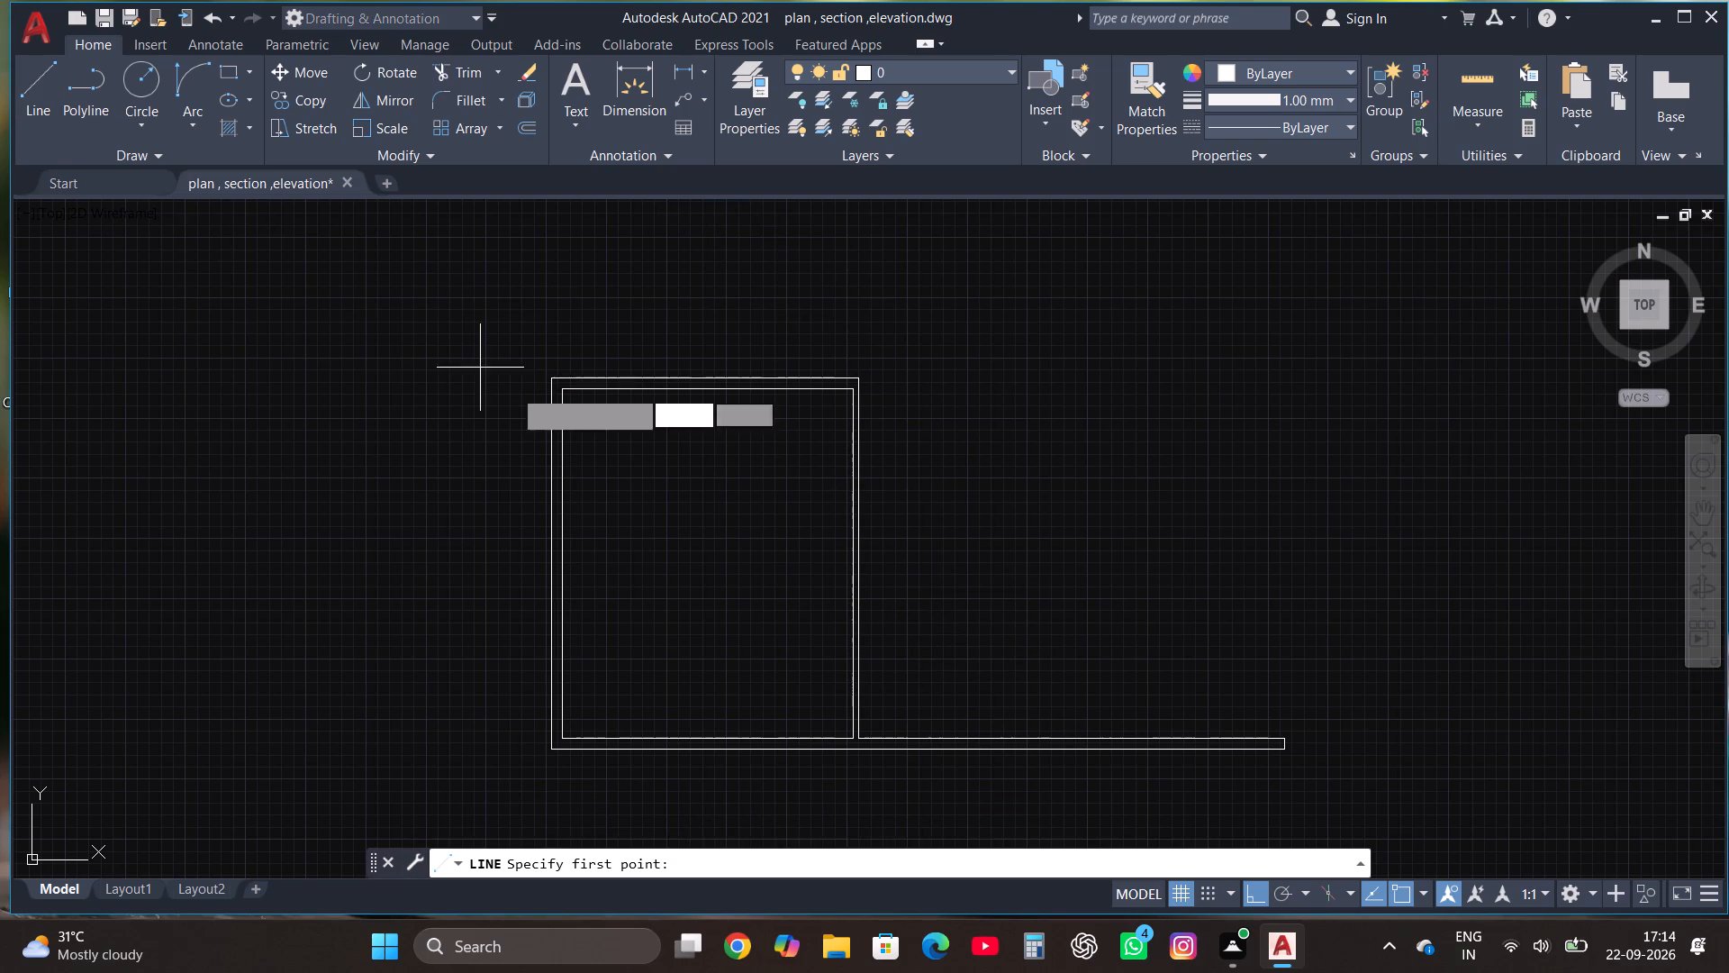
pyautogui.scroll(-1, 847, 551)
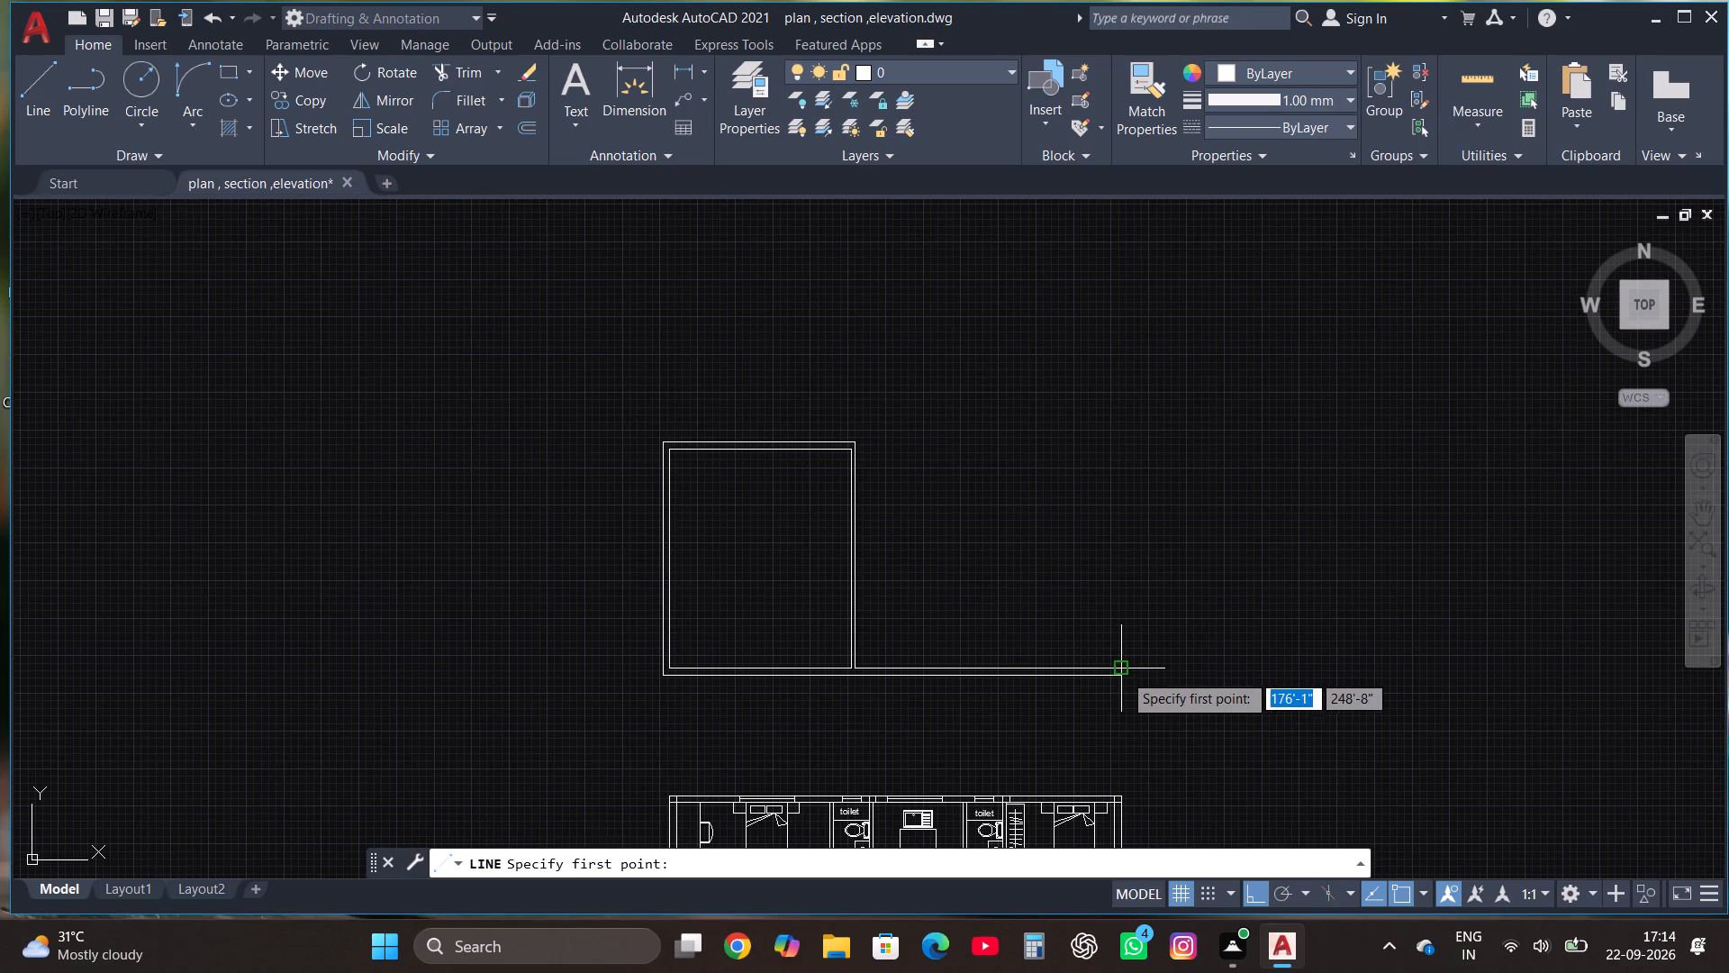
pyautogui.scroll(1, 1124, 684)
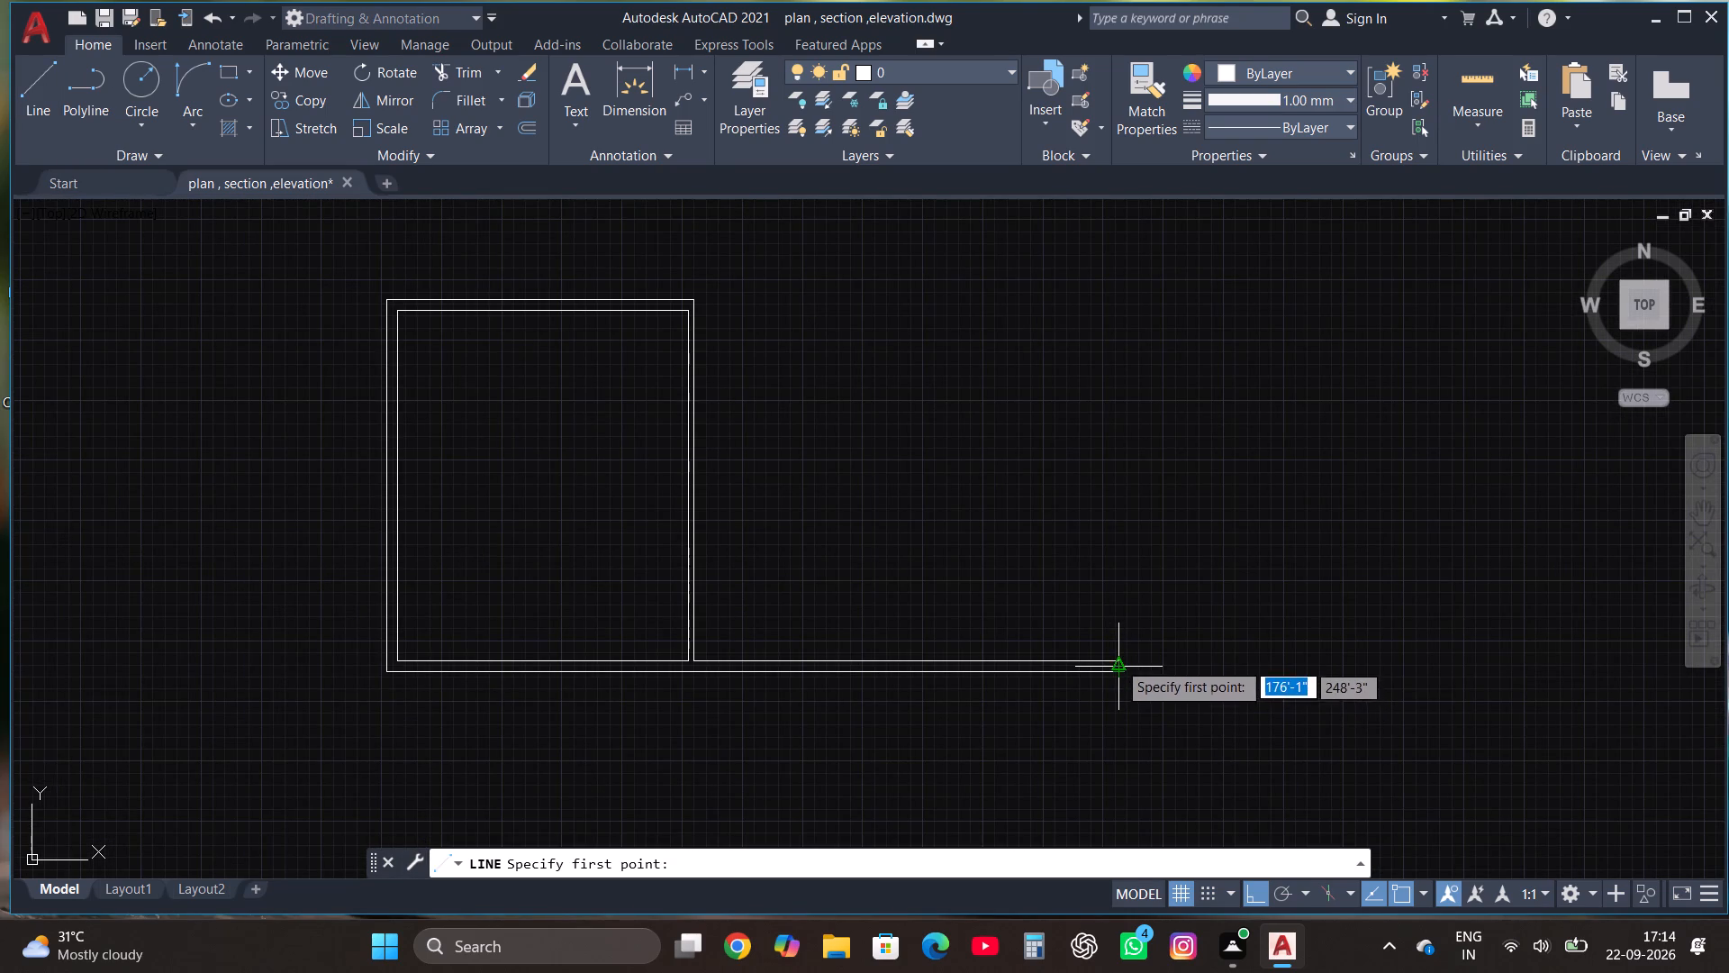
pyautogui.click(1118, 657)
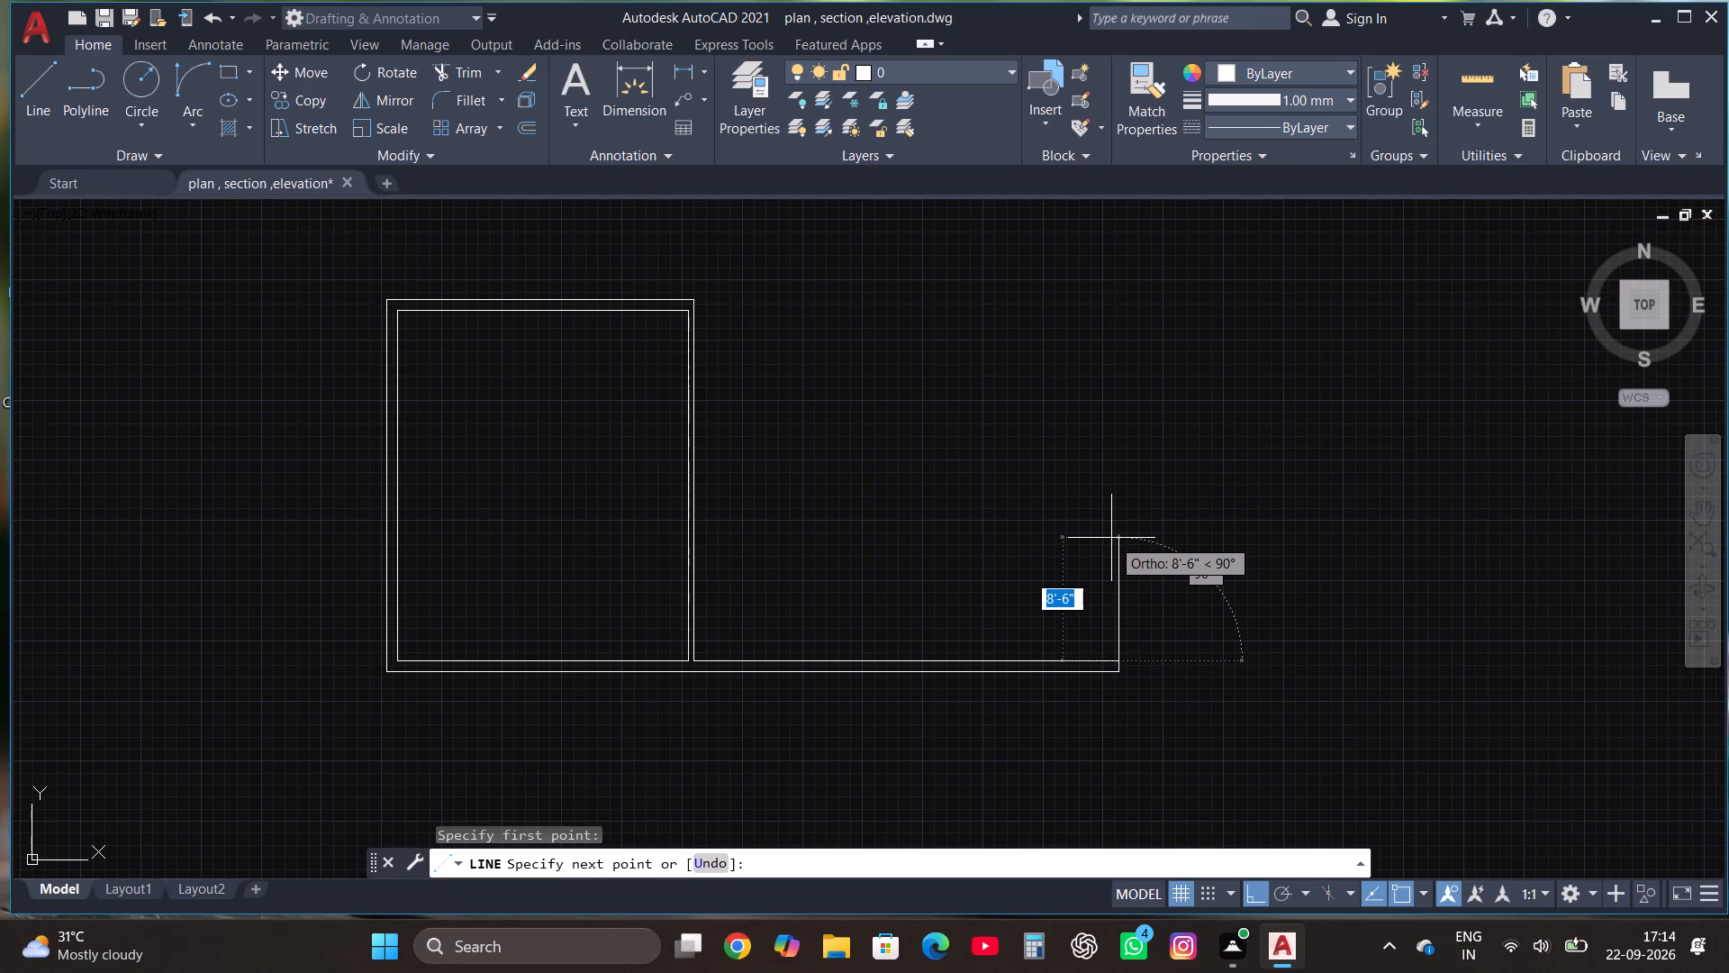
pyautogui.write("8'")
pyautogui.press('Return')
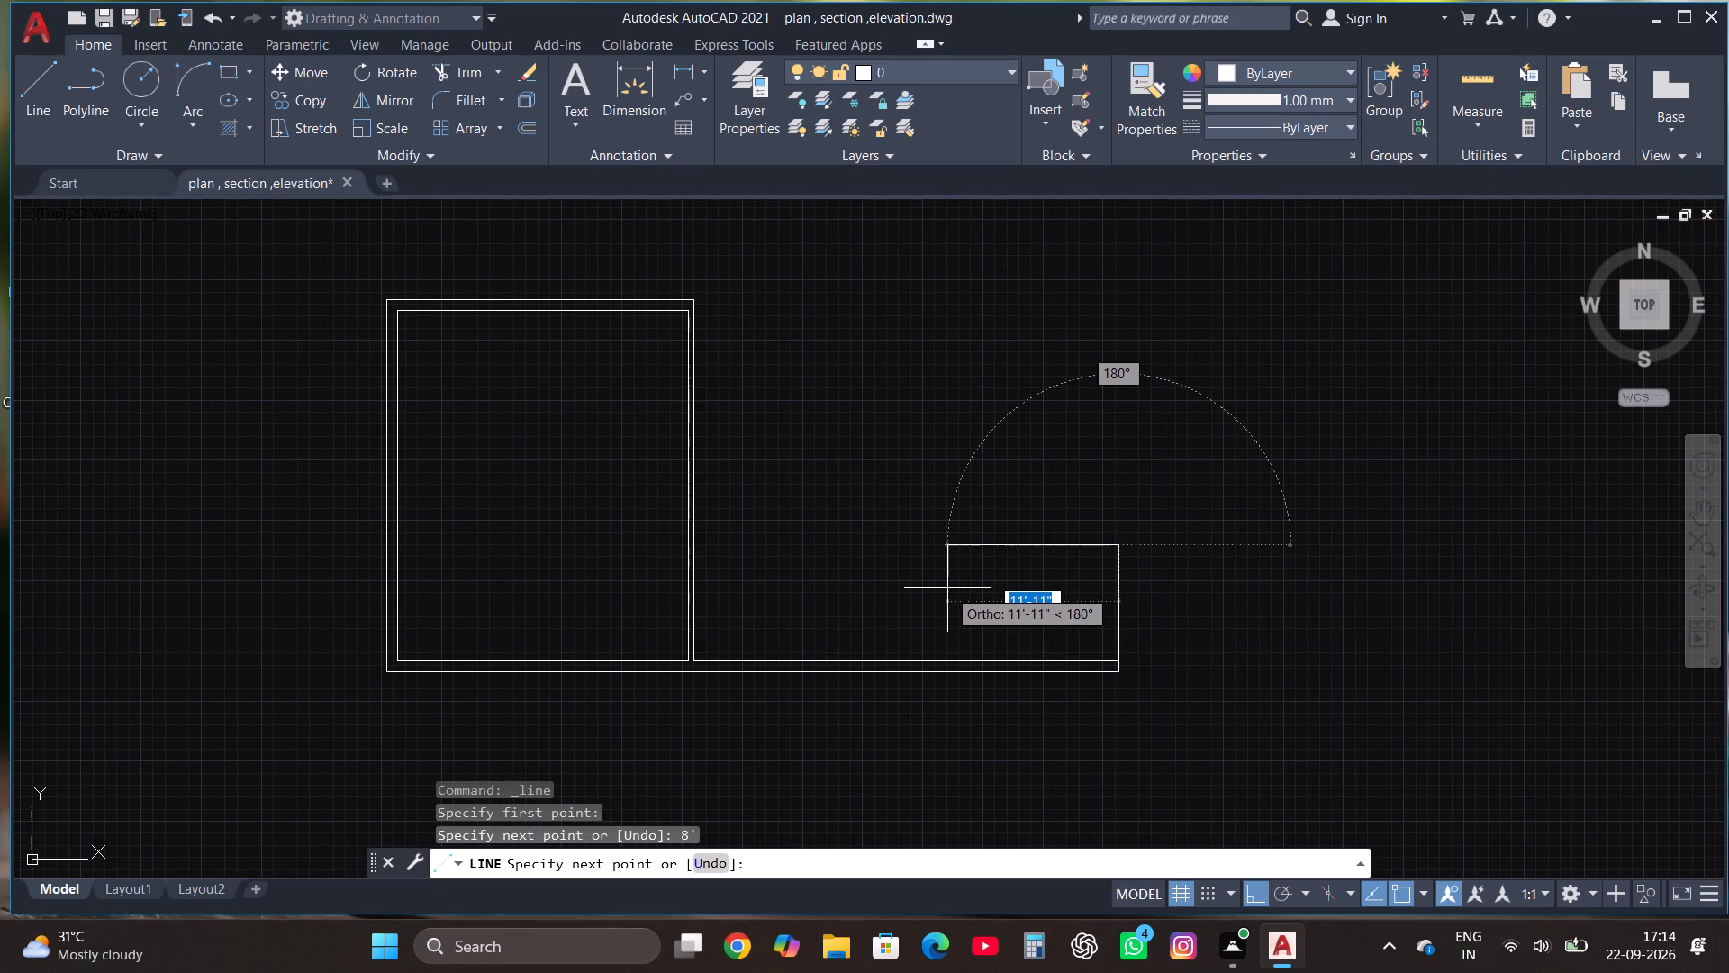
pyautogui.press('Escape')
# Copy the 8' vertical line 9" to the west to form the low east end wall.
pyautogui.click(1119, 605)
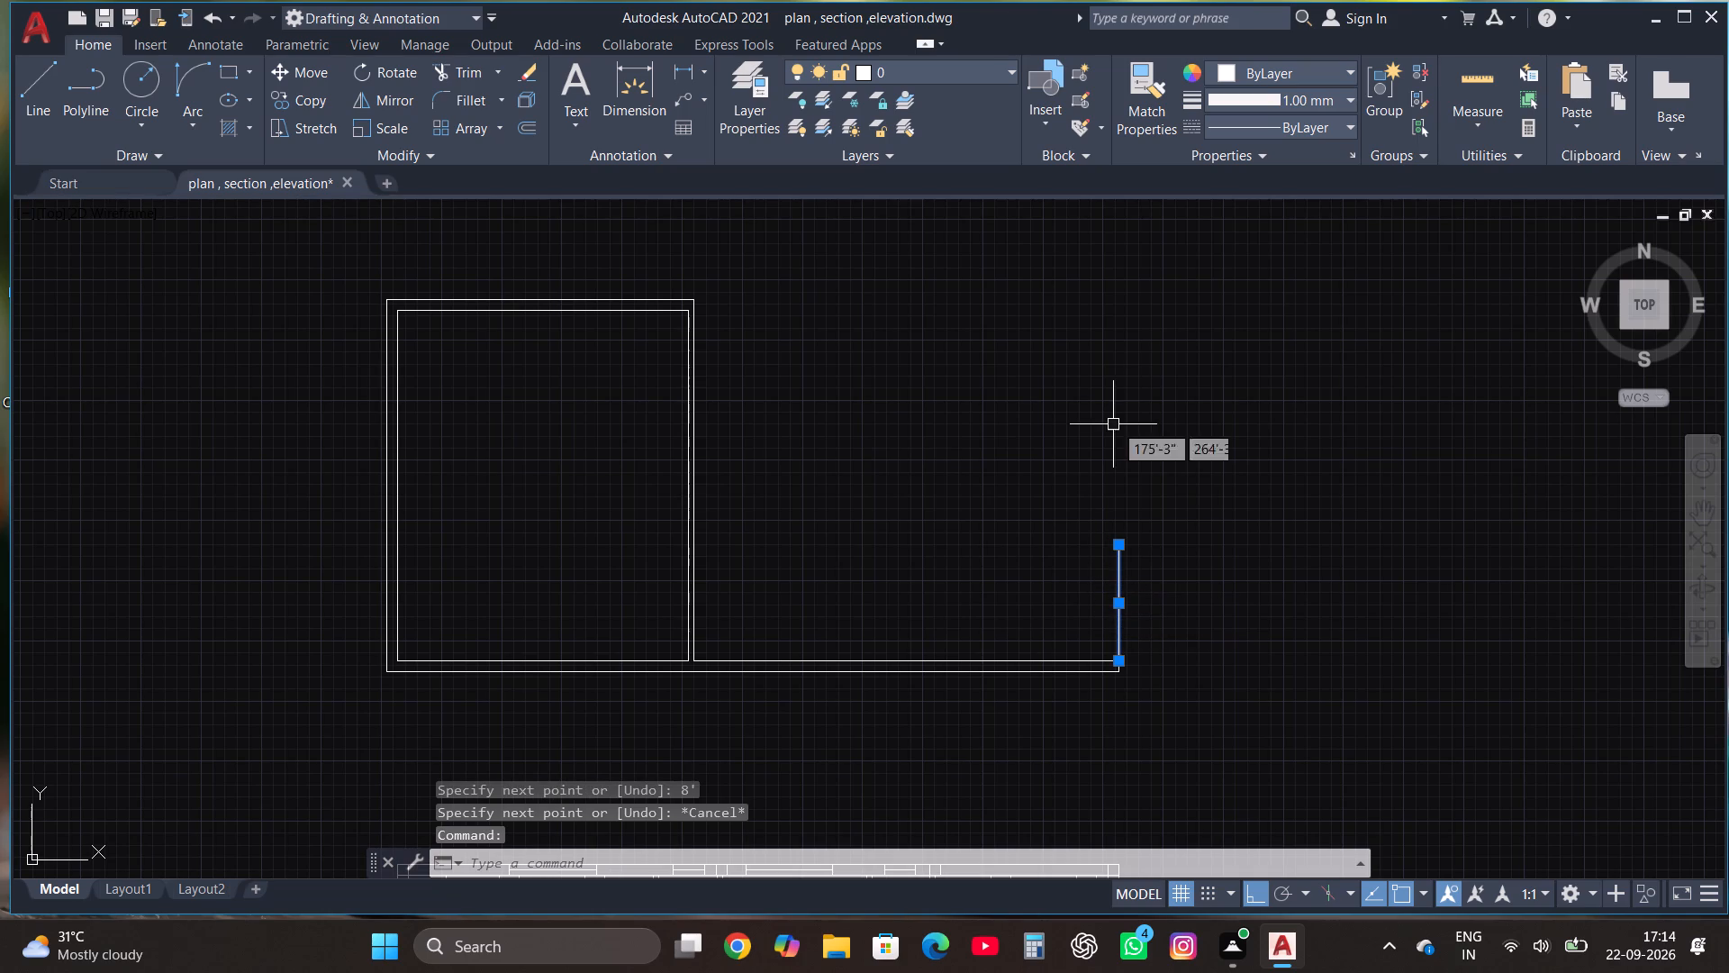
pyautogui.click(318, 100)
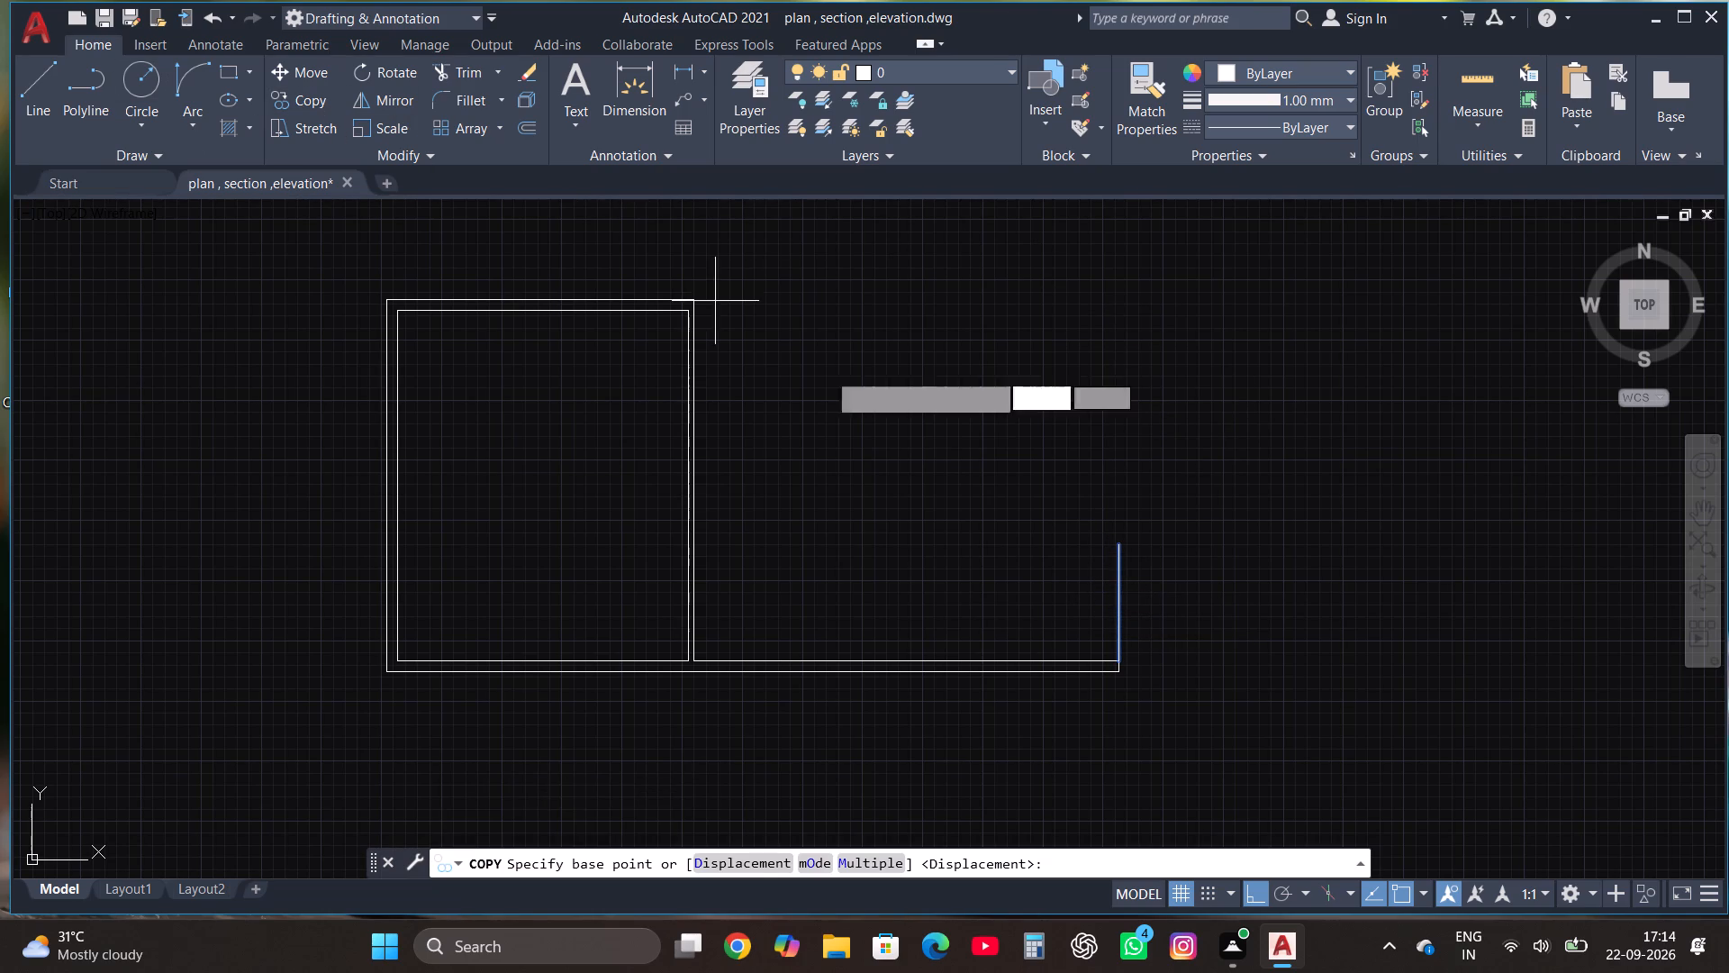
pyautogui.click(1118, 610)
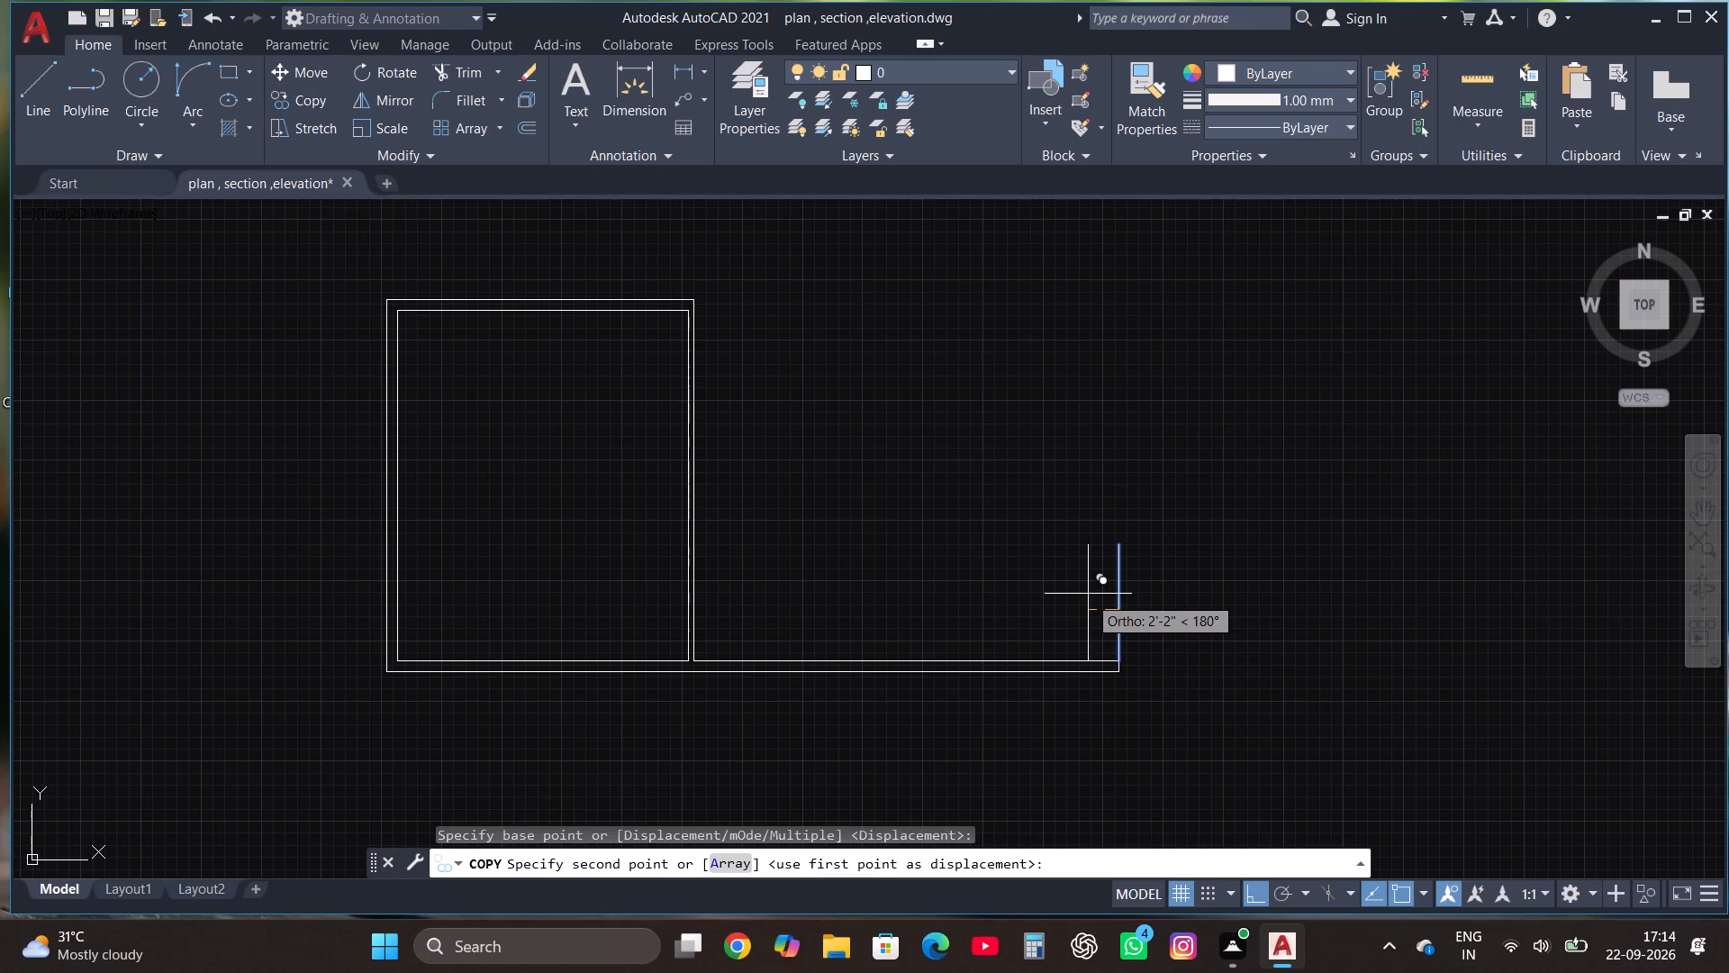
pyautogui.write('9"')
pyautogui.press('Return')
pyautogui.press('Escape')
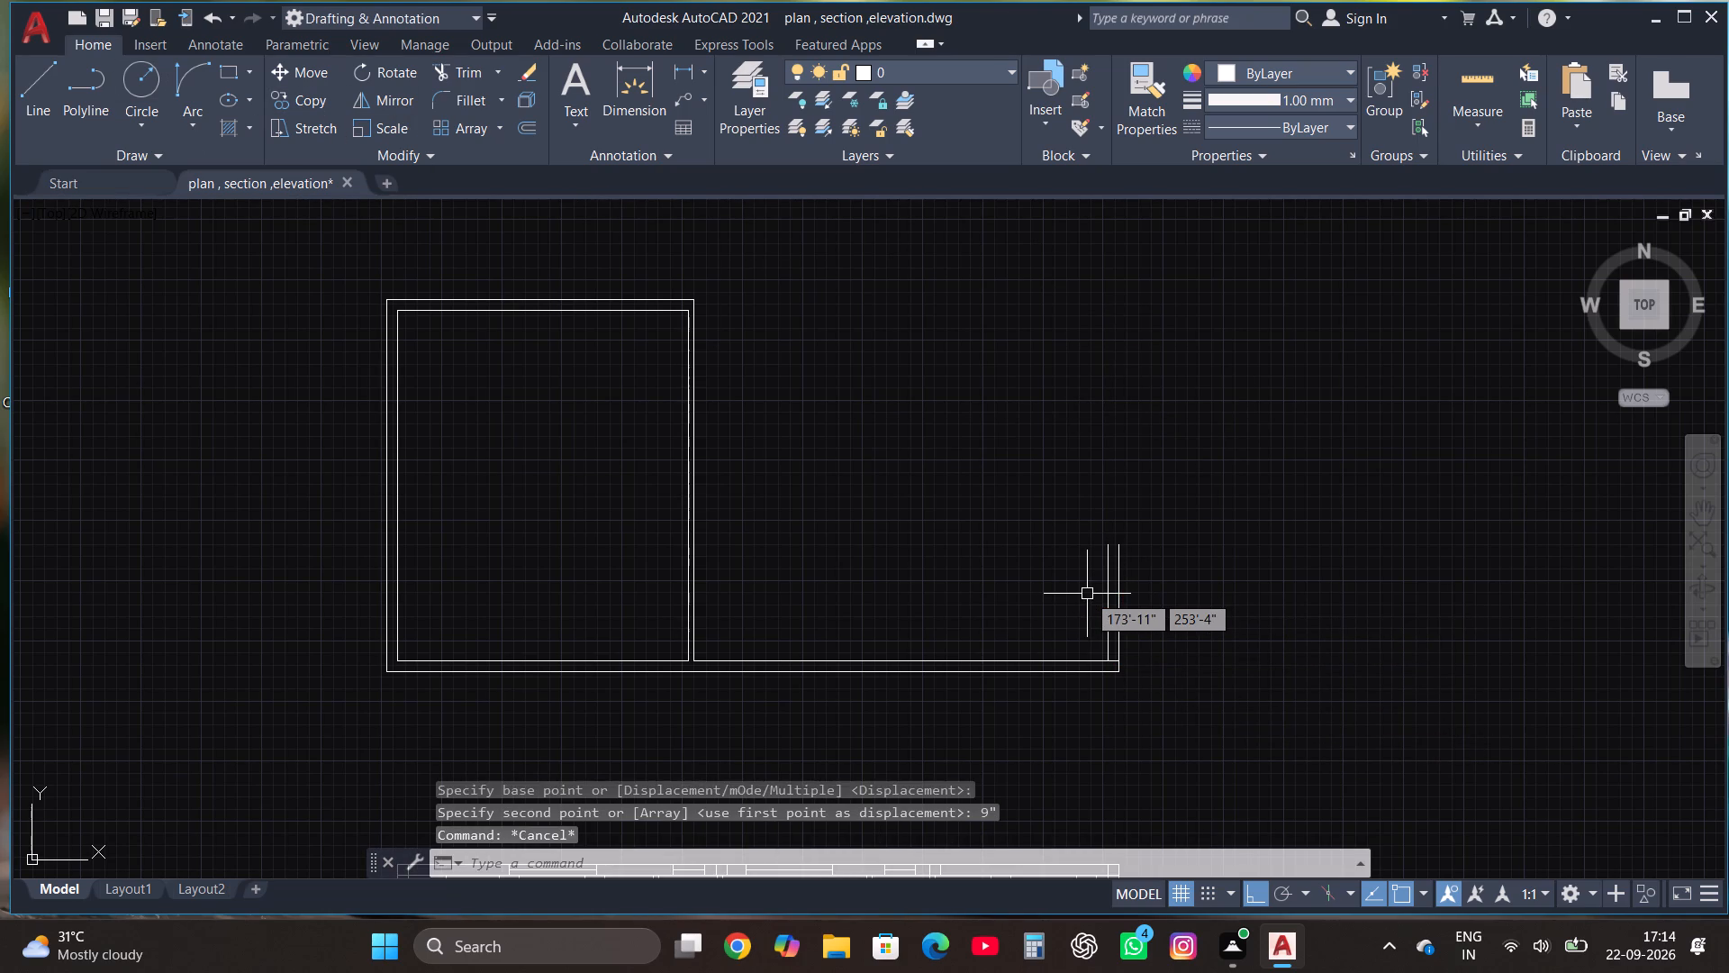
# Copy both lines of the 9" east end wall westward along the base strip, placing them between that wall and the tall room outline.
pyautogui.click(1127, 614)
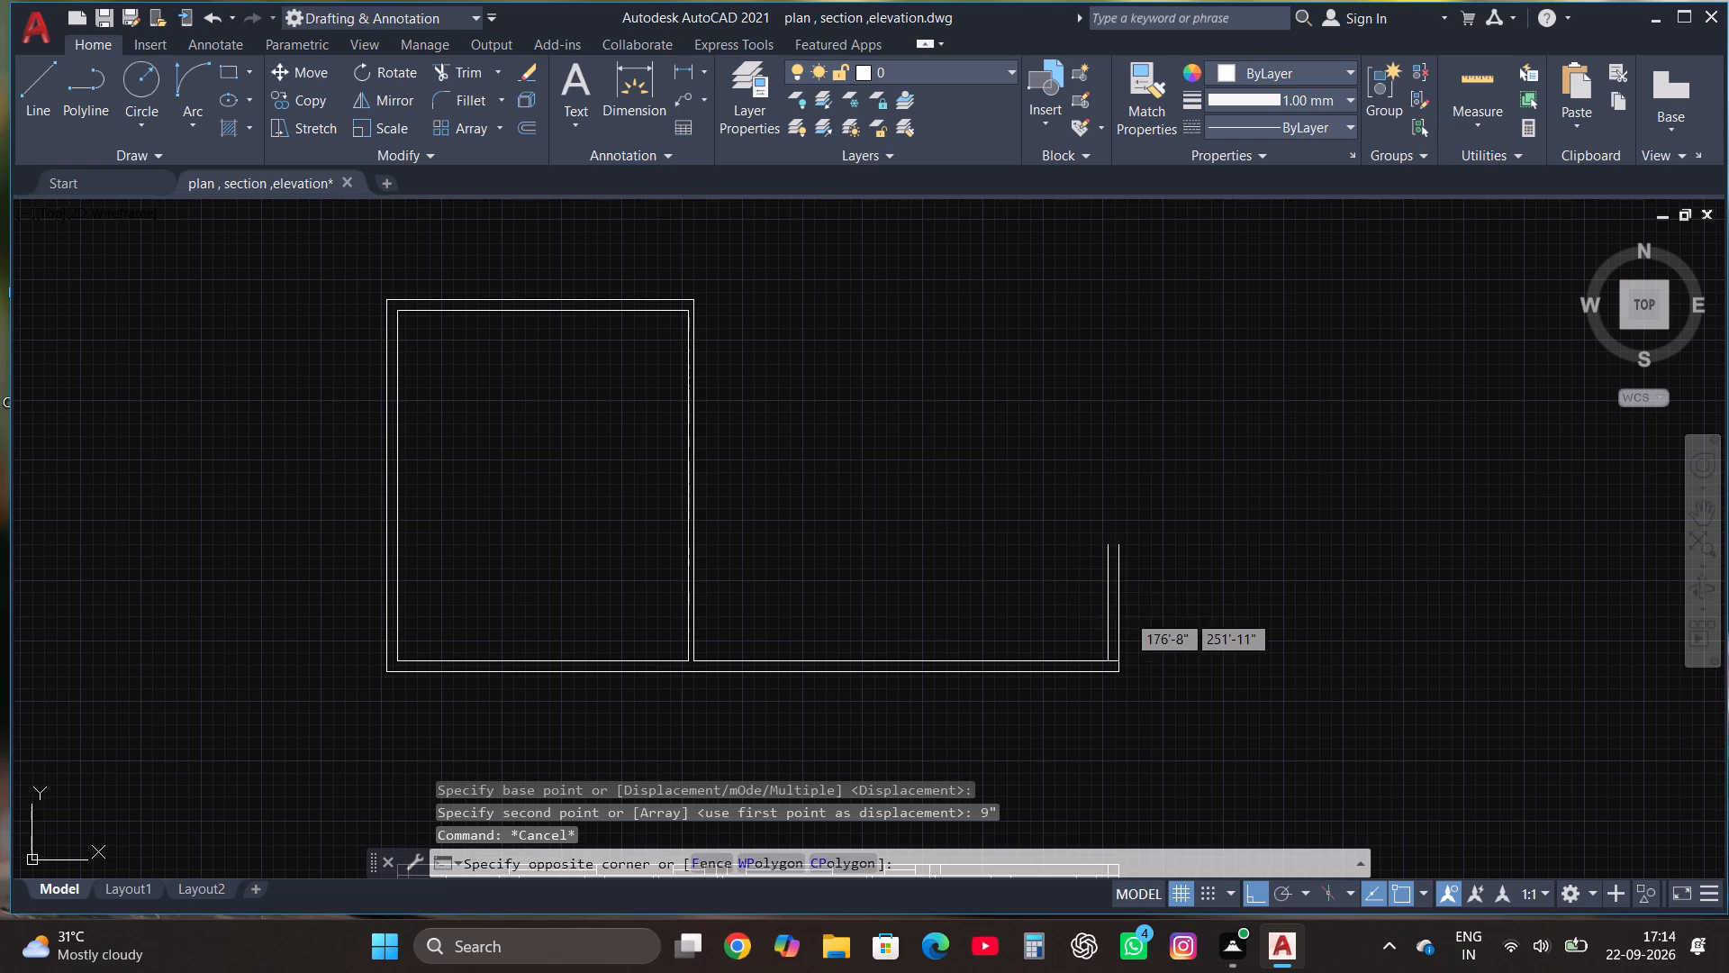
pyautogui.click(1091, 575)
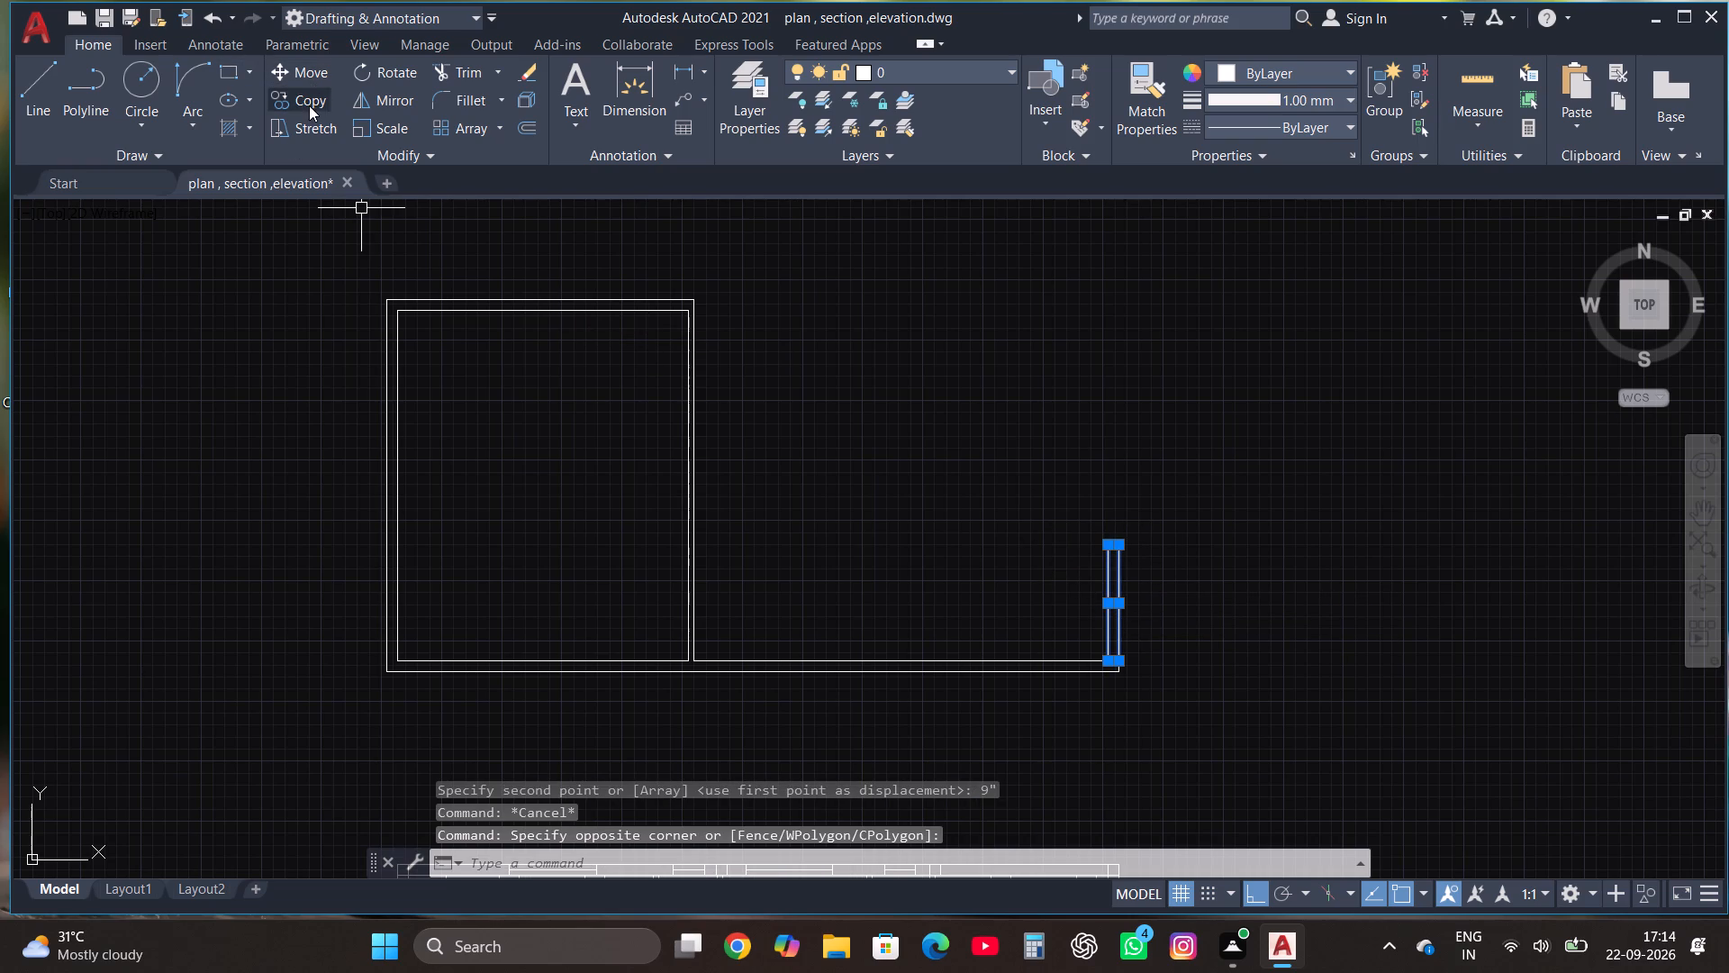
pyautogui.click(310, 106)
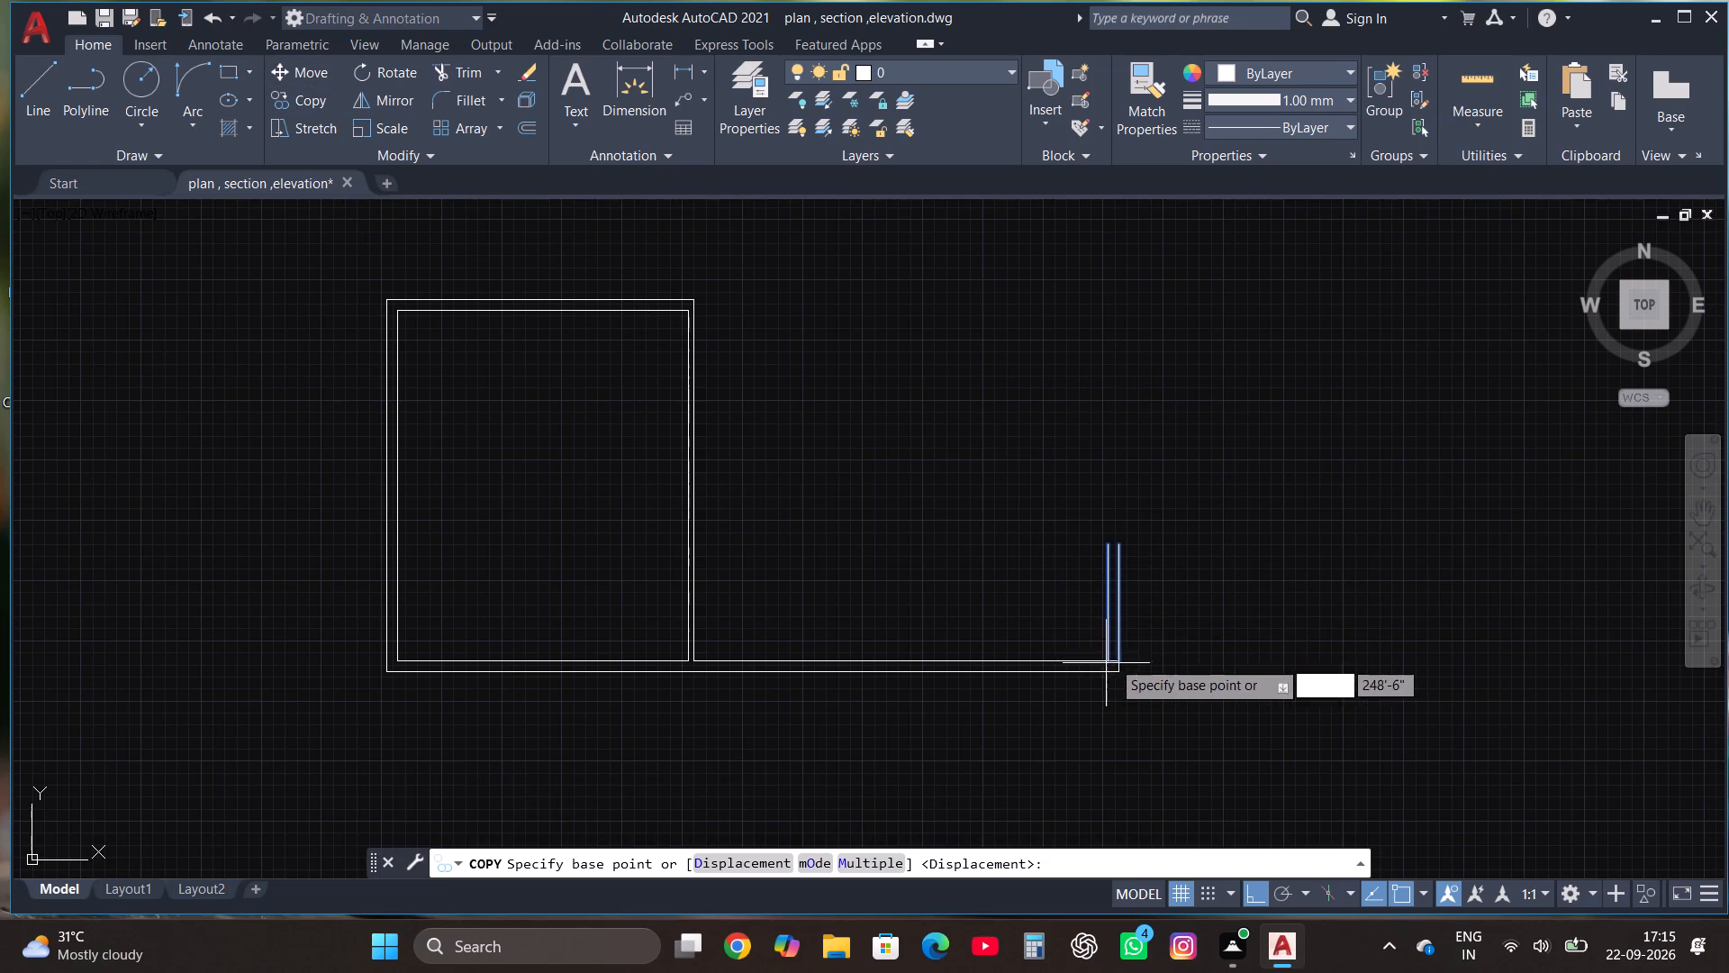
pyautogui.click(1118, 659)
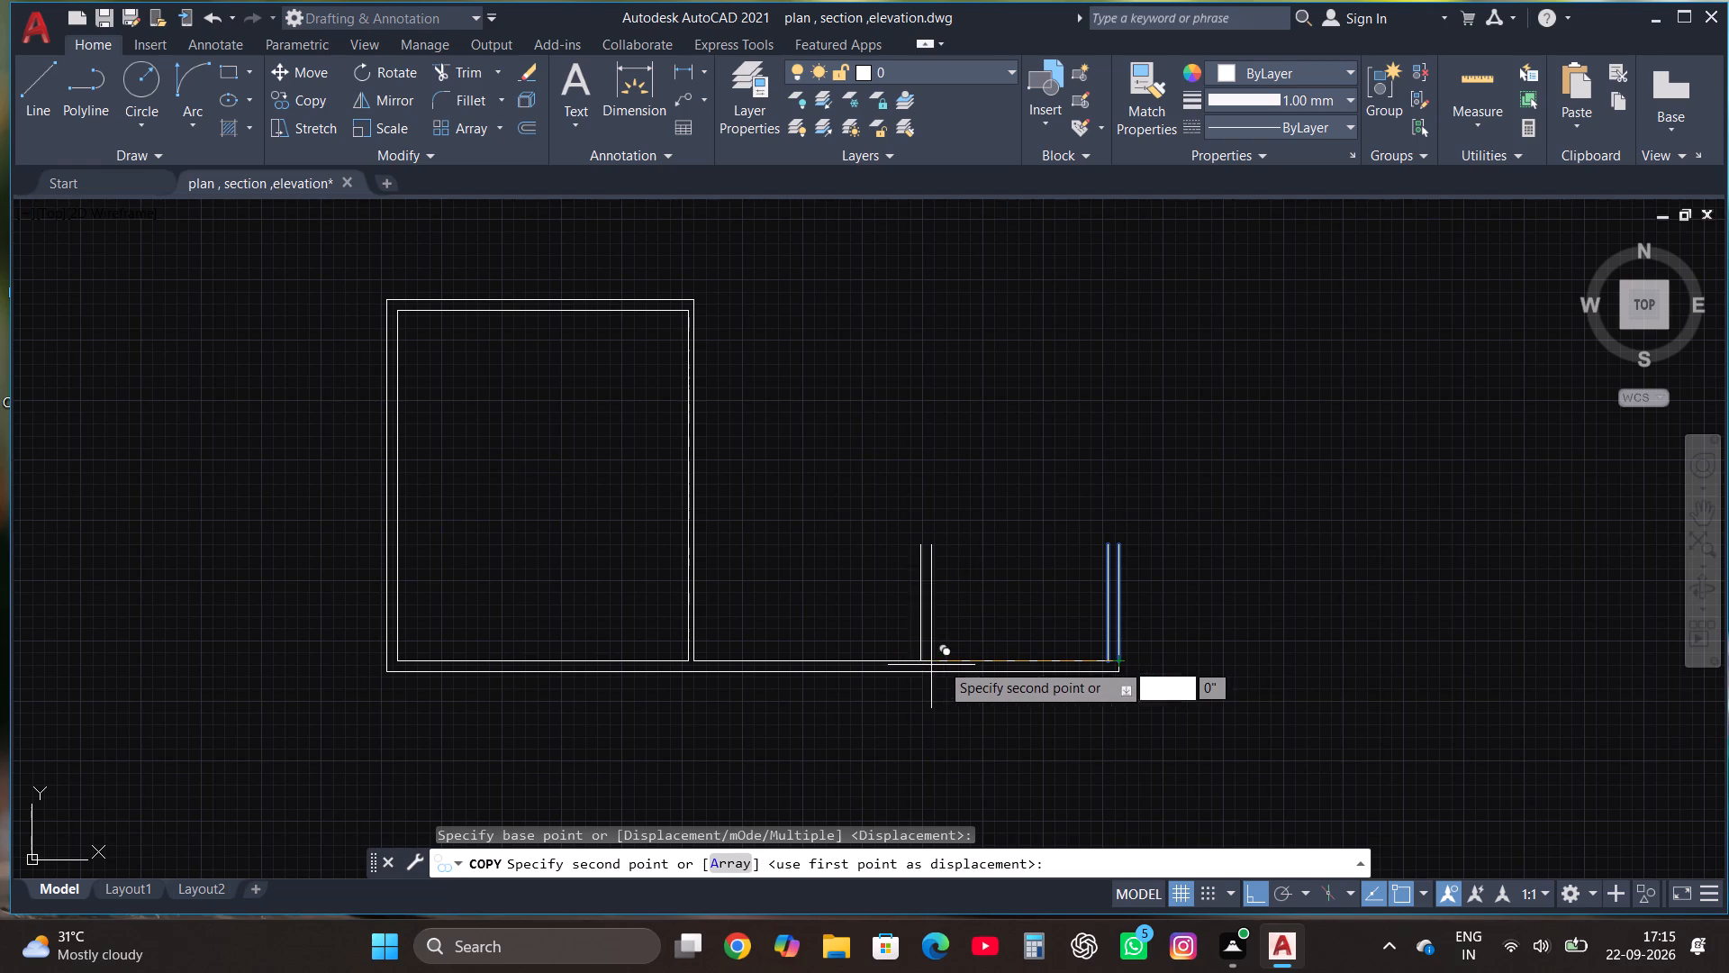
pyautogui.click(950, 659)
pyautogui.press('Escape')
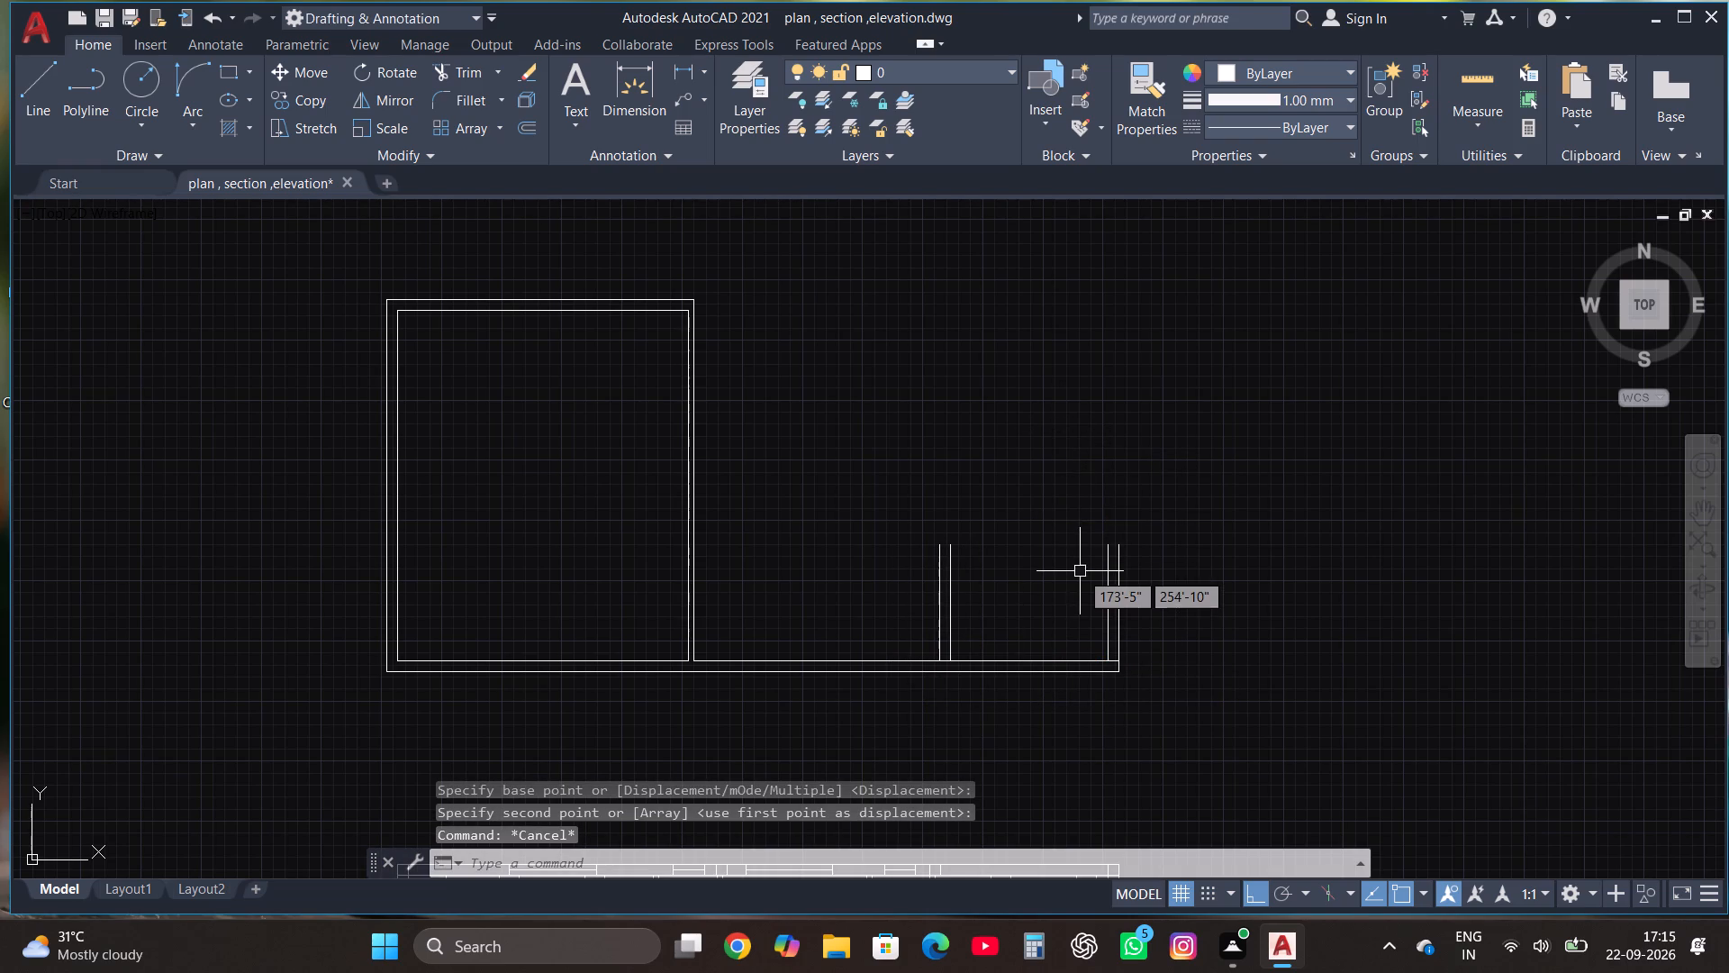
# Draw a horizontal line about 12'-10" long from the east wall's outer top corner to just past the copied wall's west line.
pyautogui.scroll(1, 1080, 571)
pyautogui.click(45, 77)
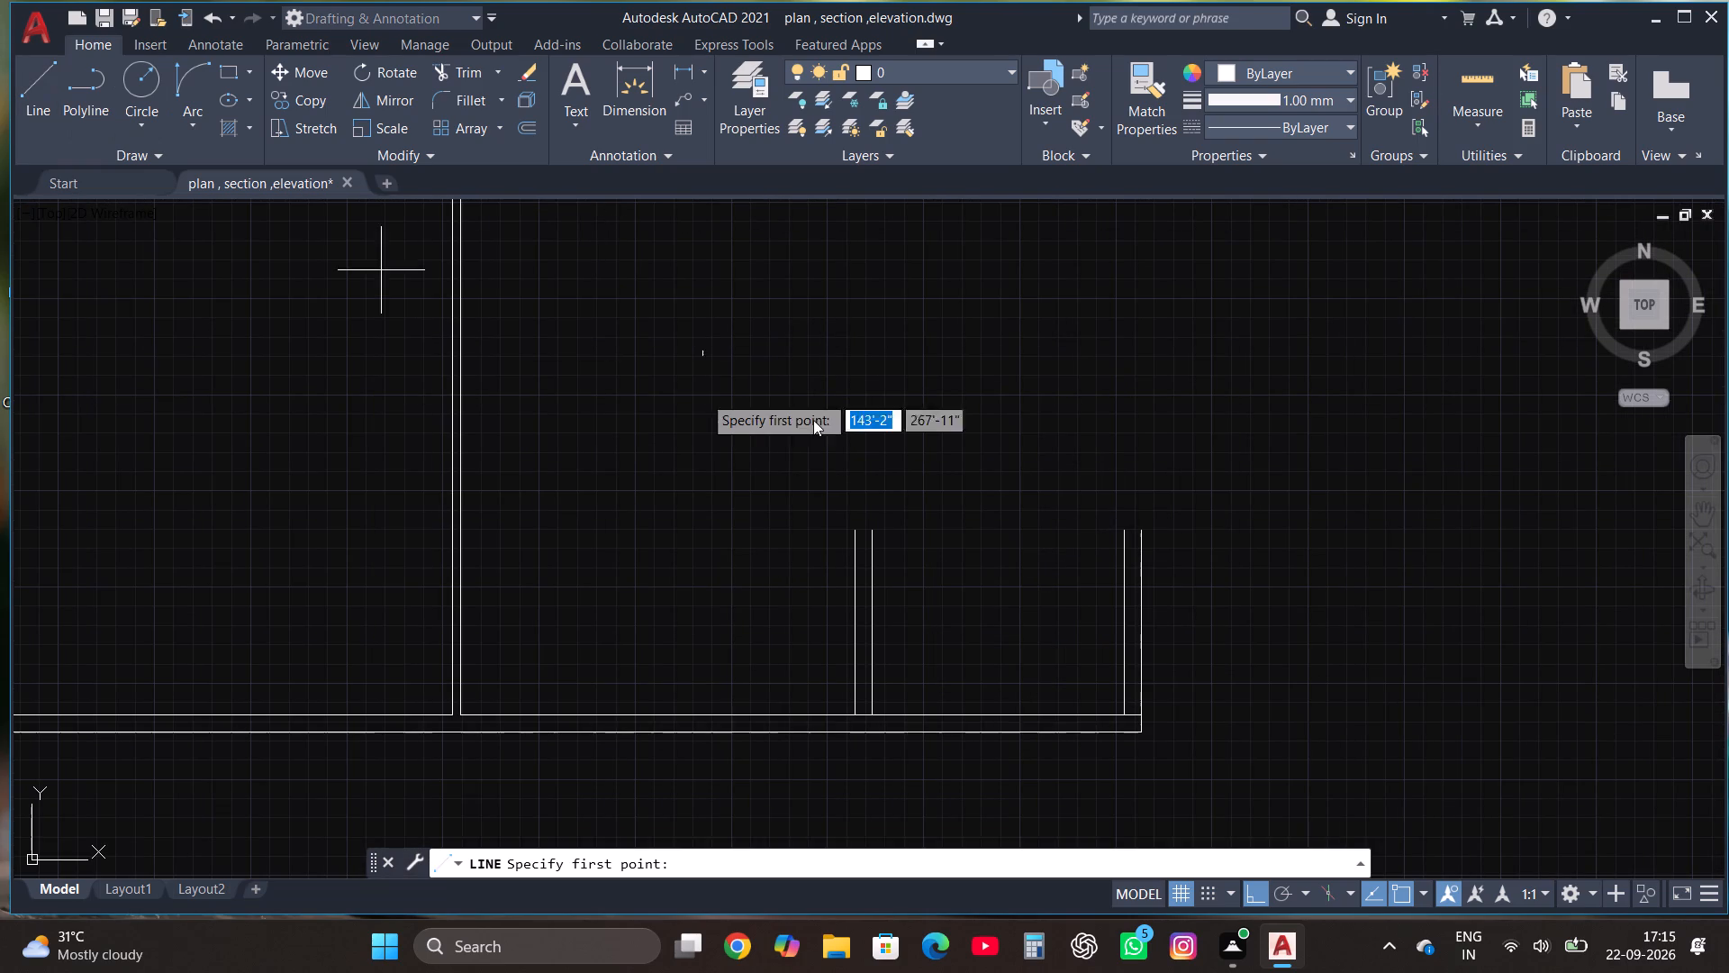
pyautogui.click(1137, 531)
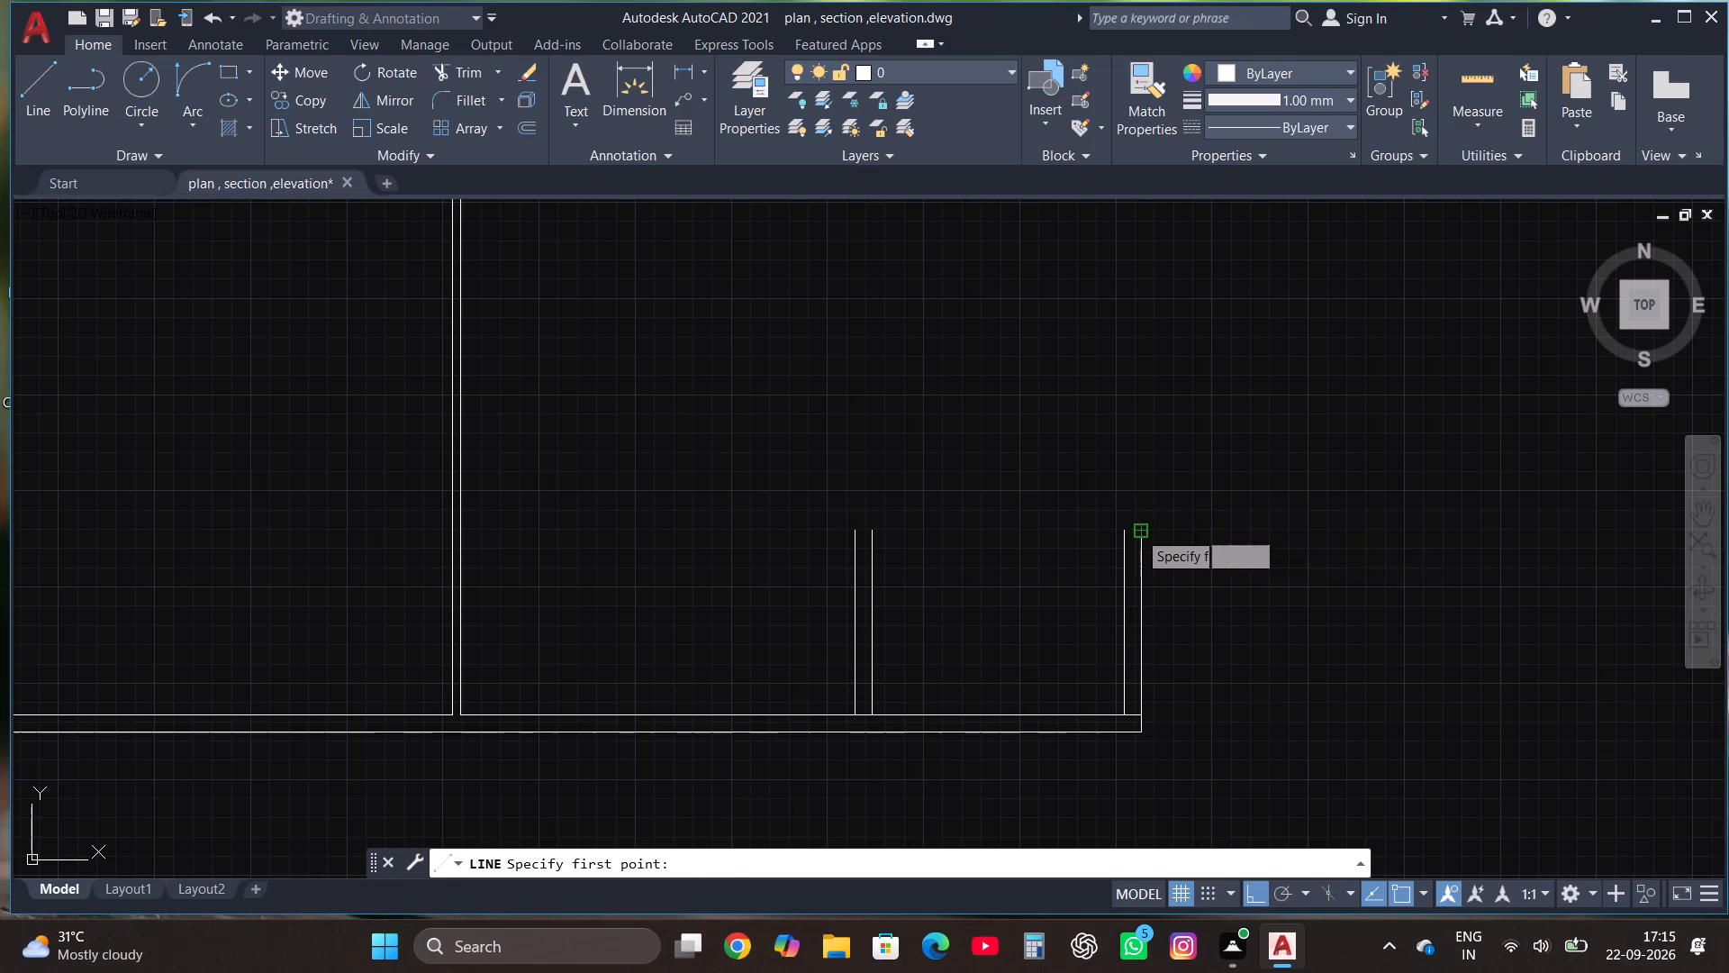
pyautogui.click(846, 538)
pyautogui.press('Escape')
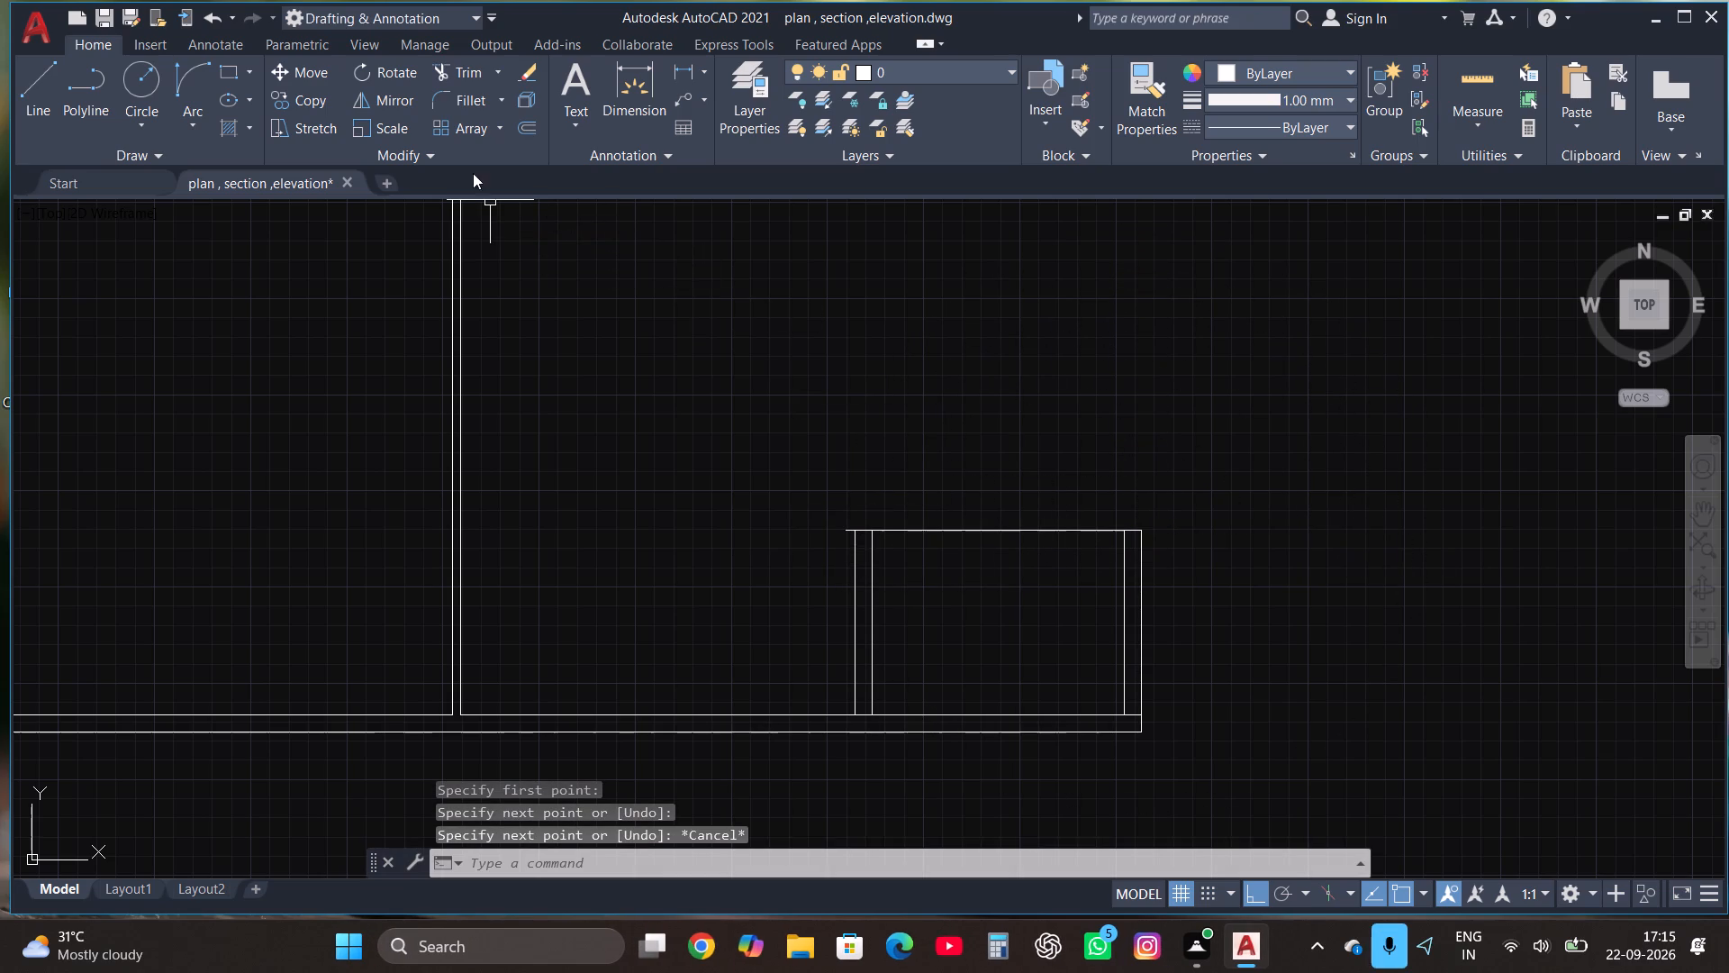
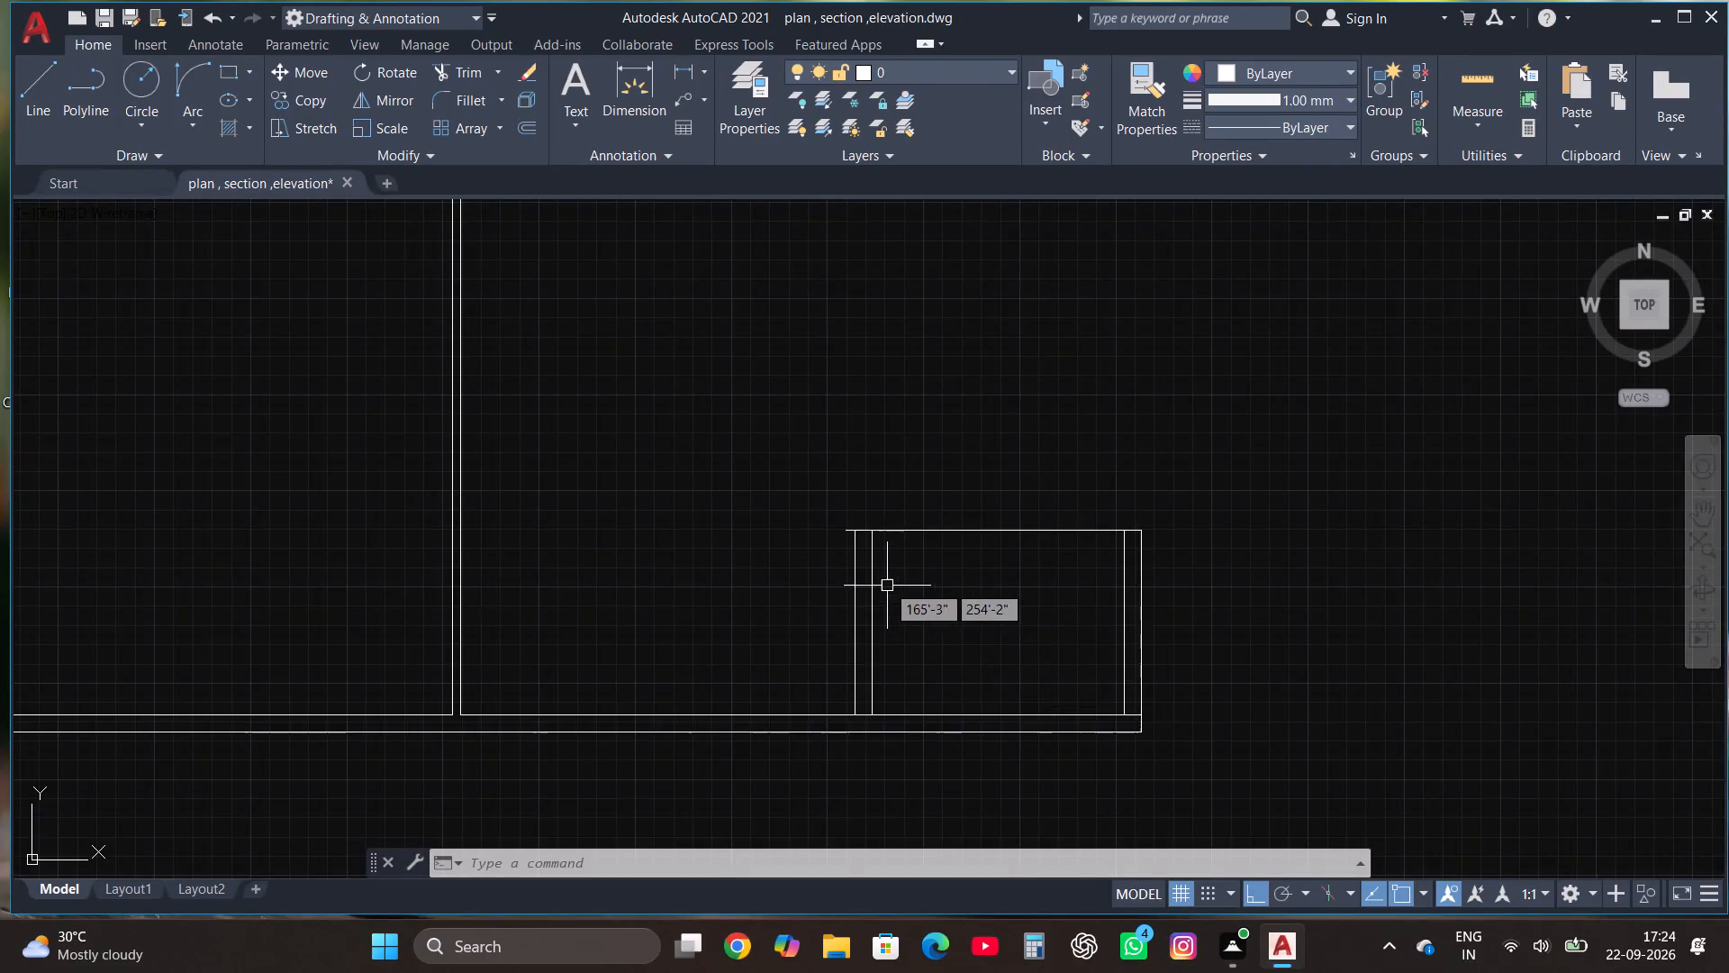
# Trim the short line stub overhanging the upper-left corner of the small room.
pyautogui.scroll(2, 874, 565)
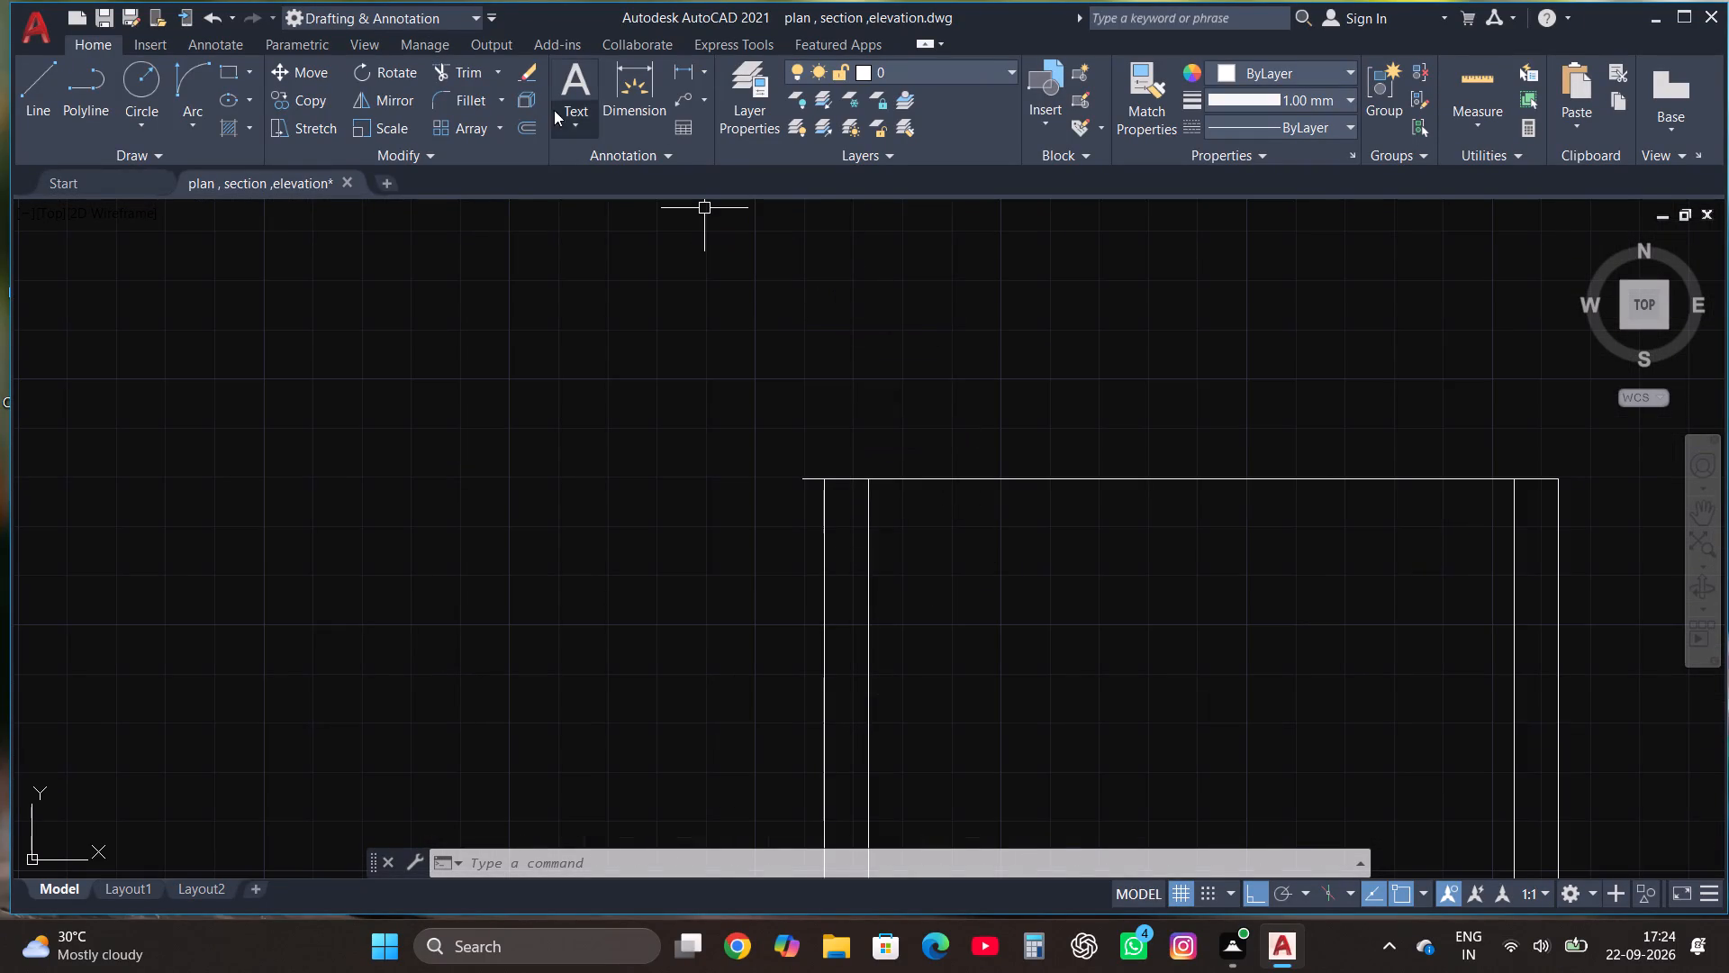
pyautogui.click(469, 69)
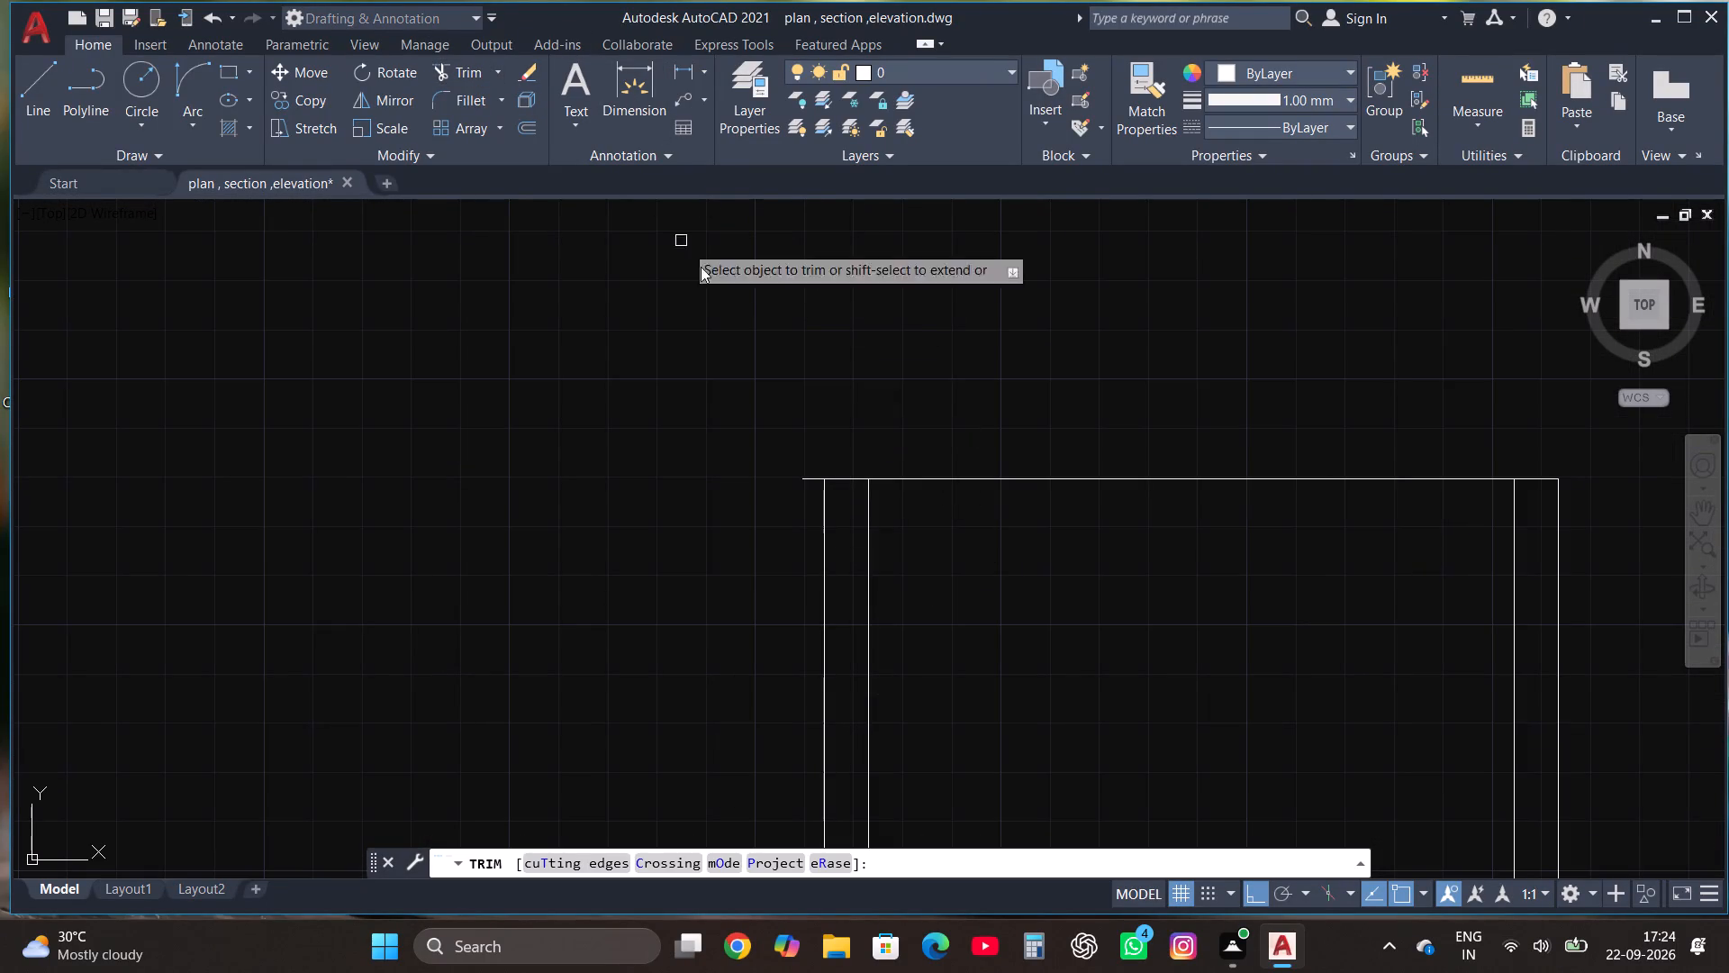
pyautogui.click(805, 472)
pyautogui.click(809, 495)
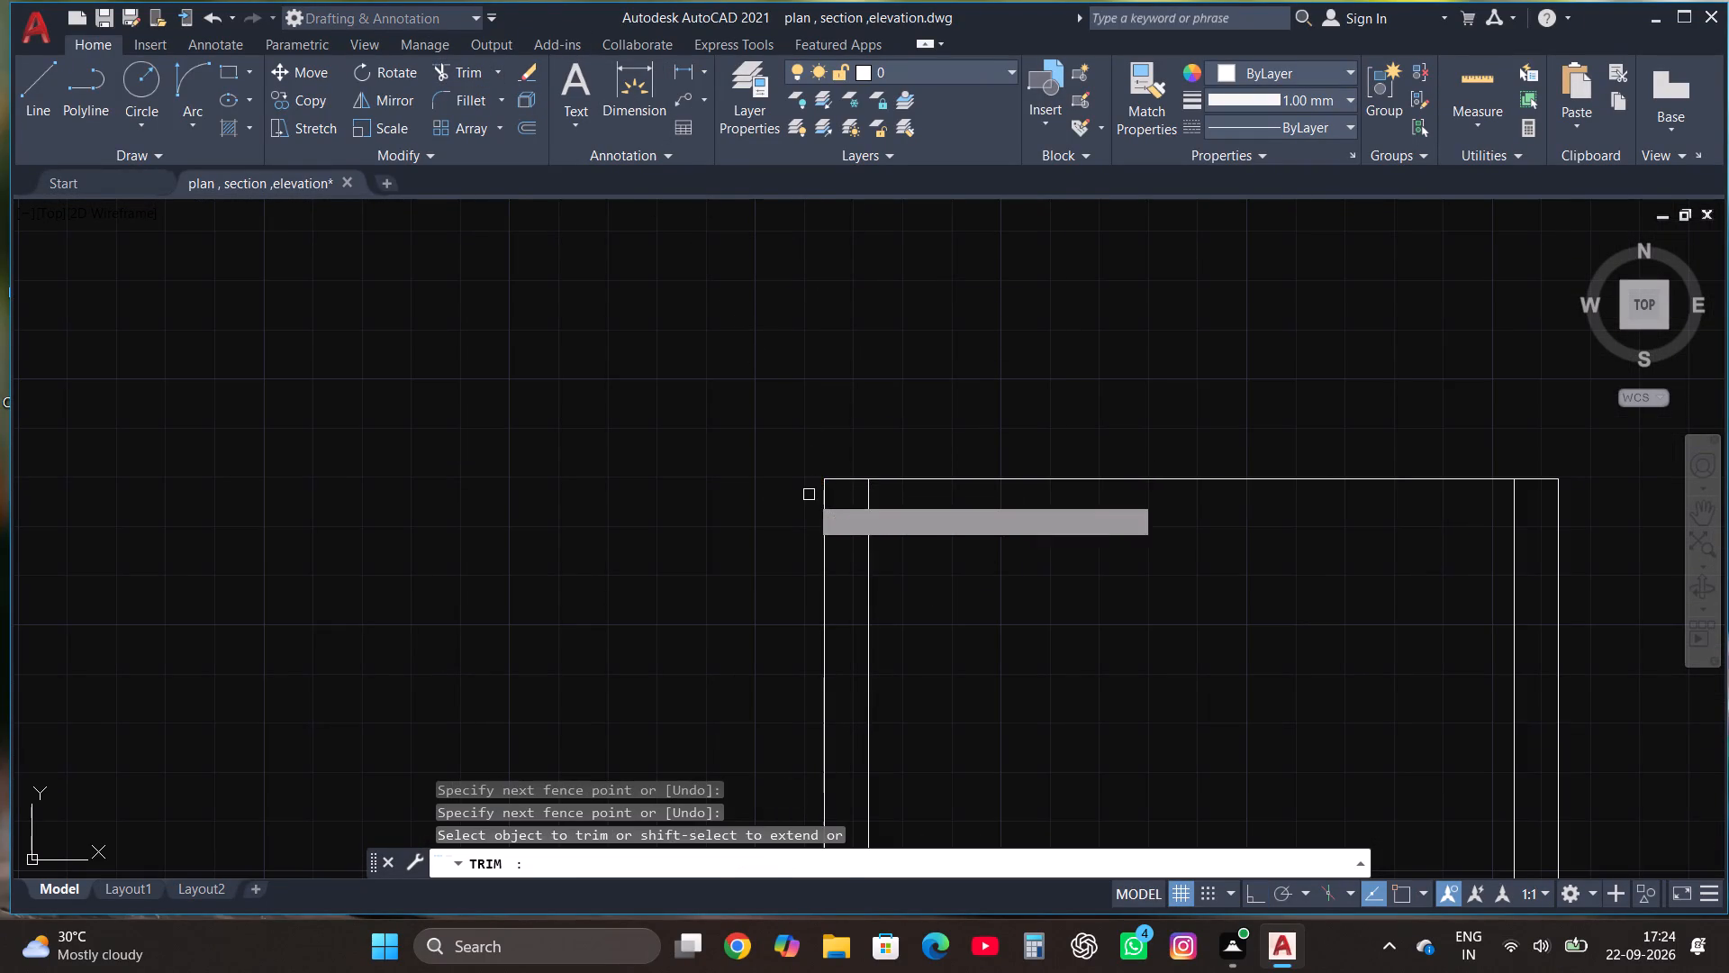
pyautogui.scroll(-1, 888, 420)
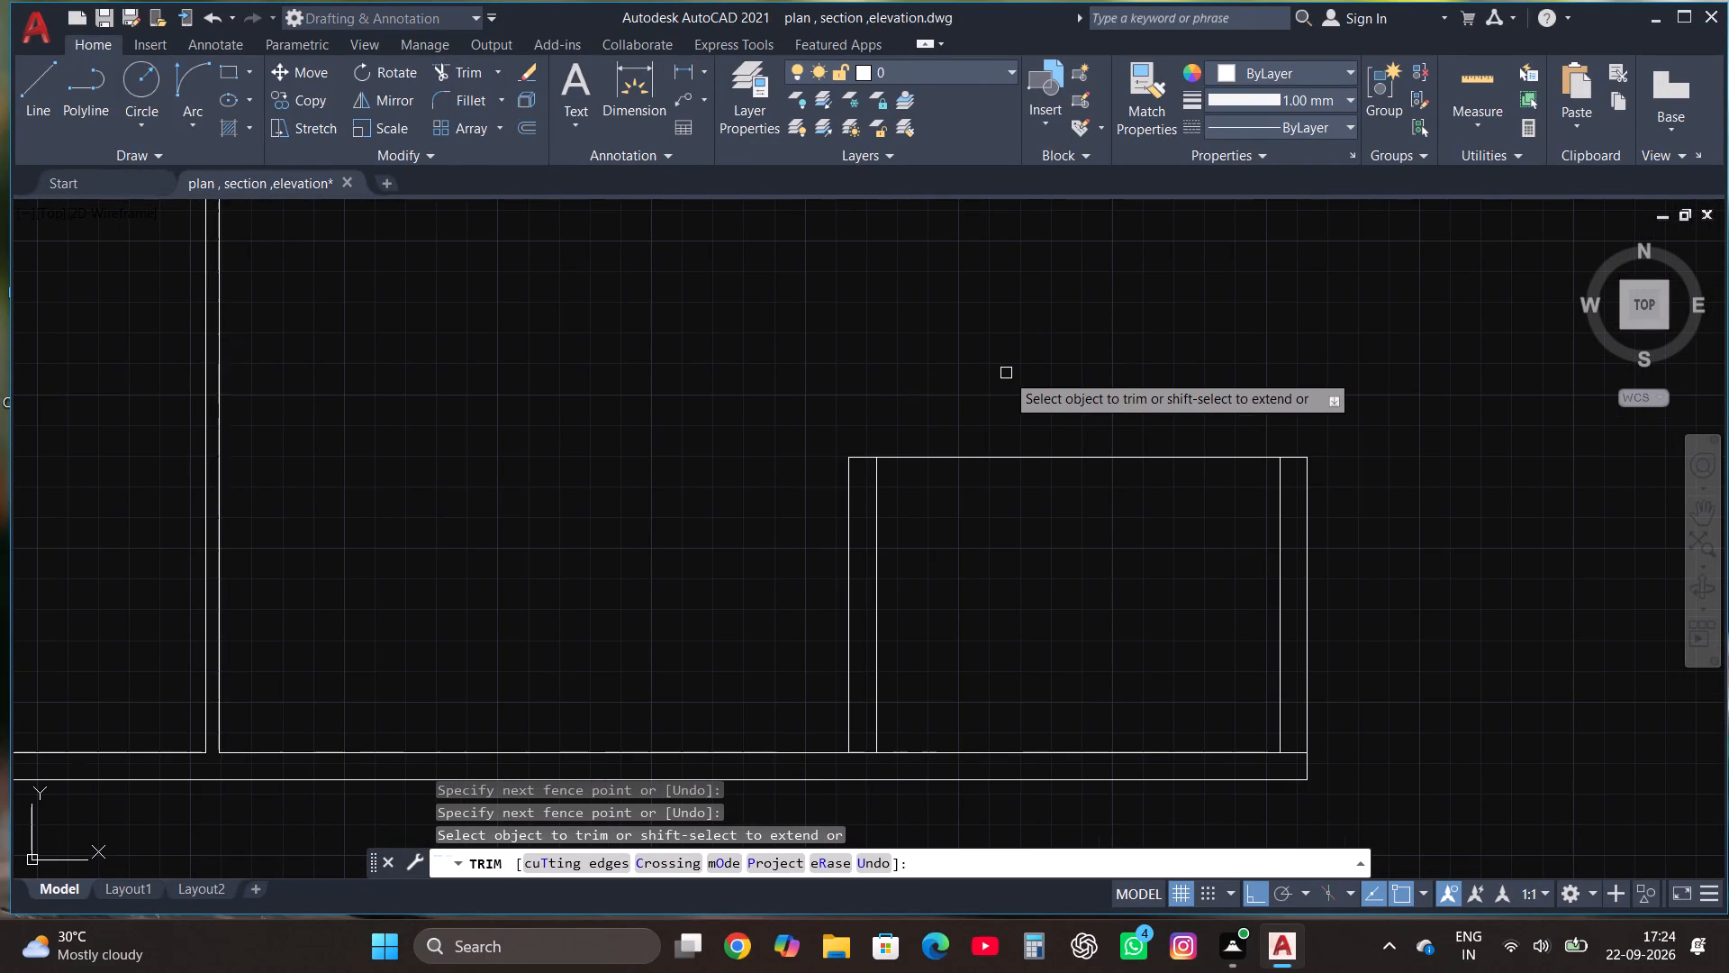
pyautogui.press('Escape')
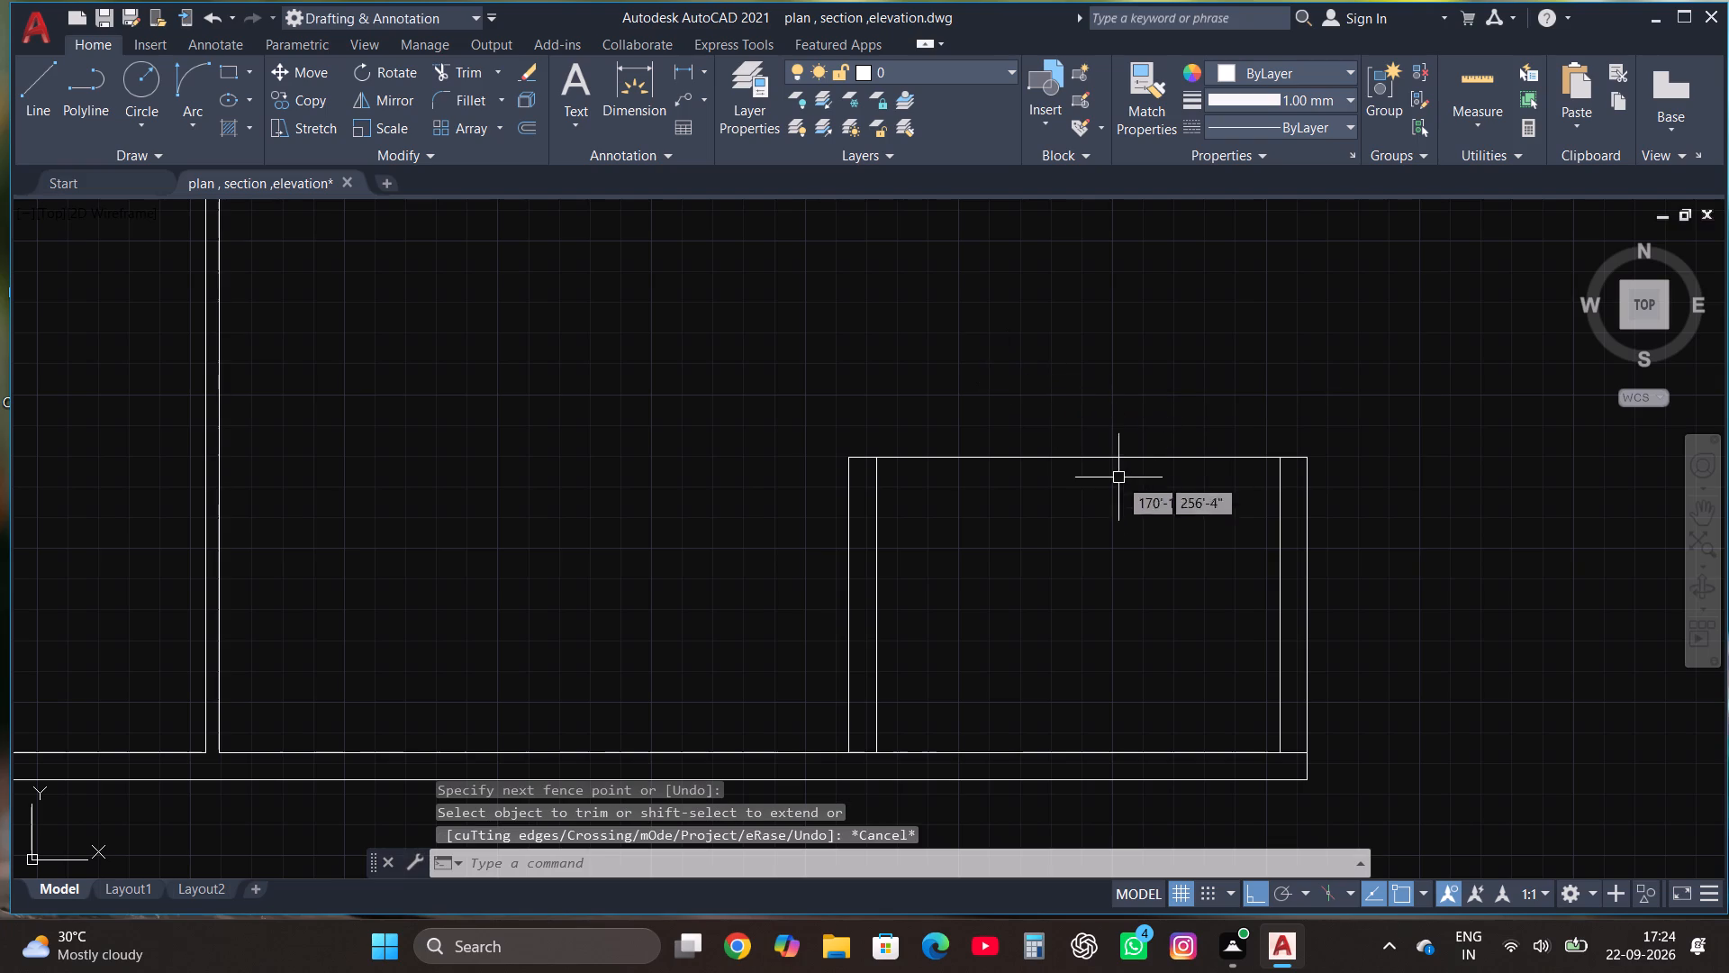
# Draw a rectangle about 4'-10" wide from the inner corner where the large room's right wall meets the lower wall.
pyautogui.scroll(-2, 1133, 496)
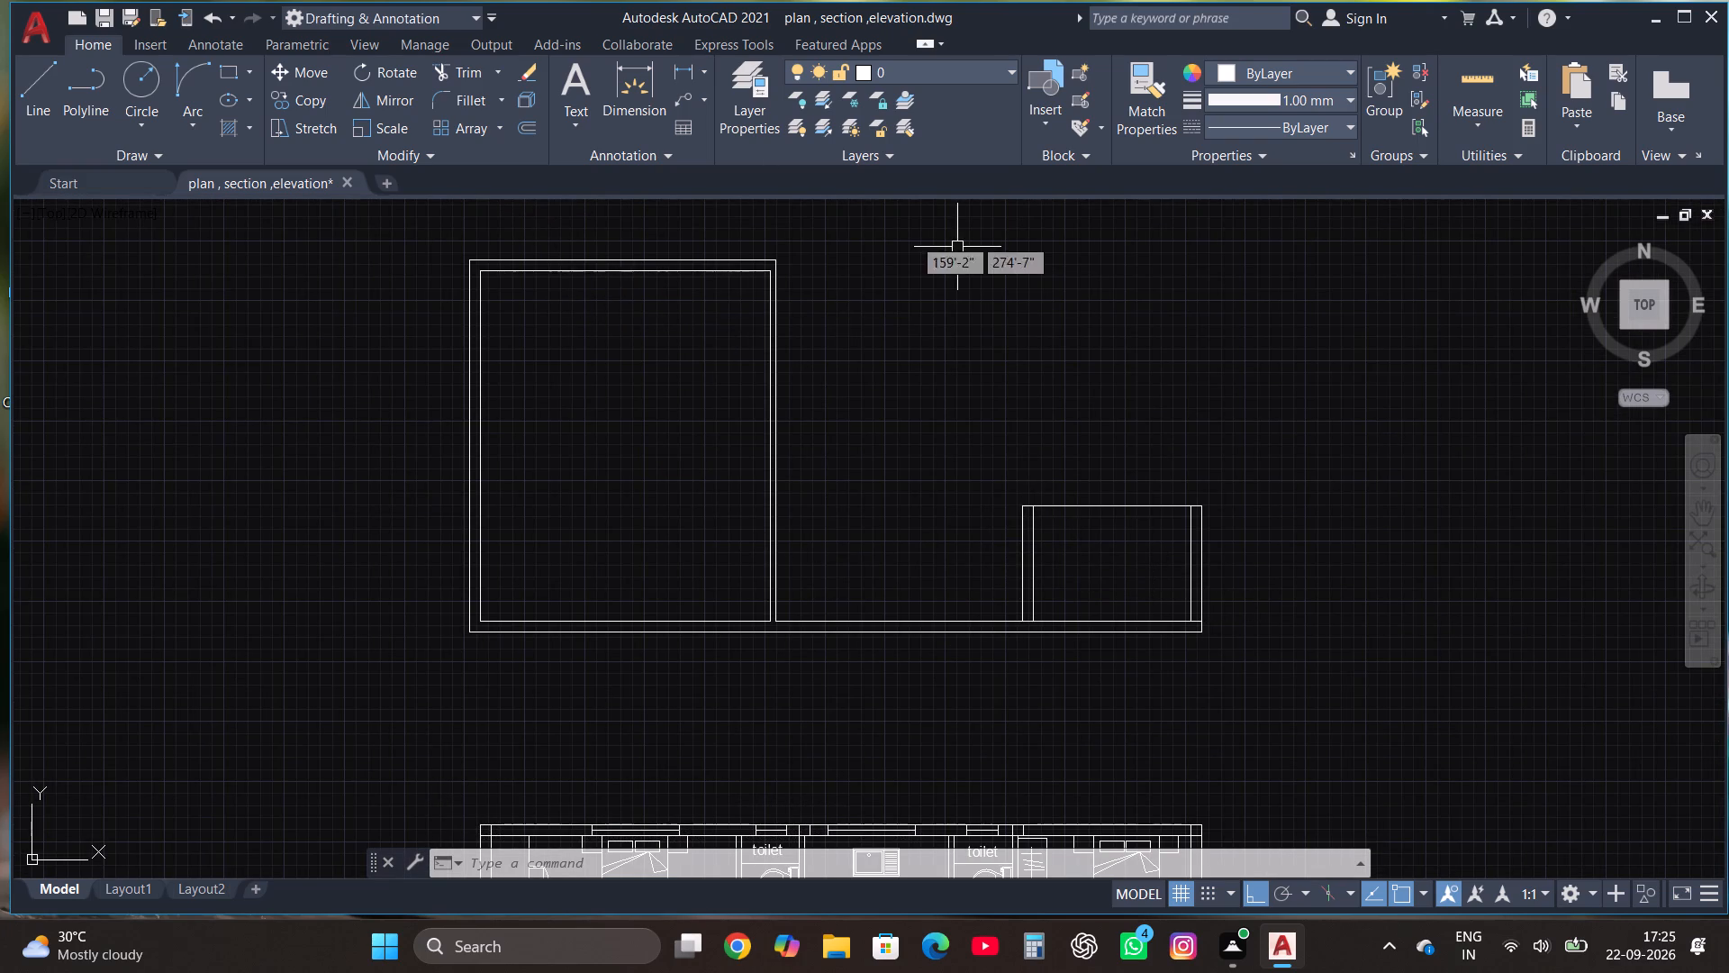
pyautogui.click(230, 77)
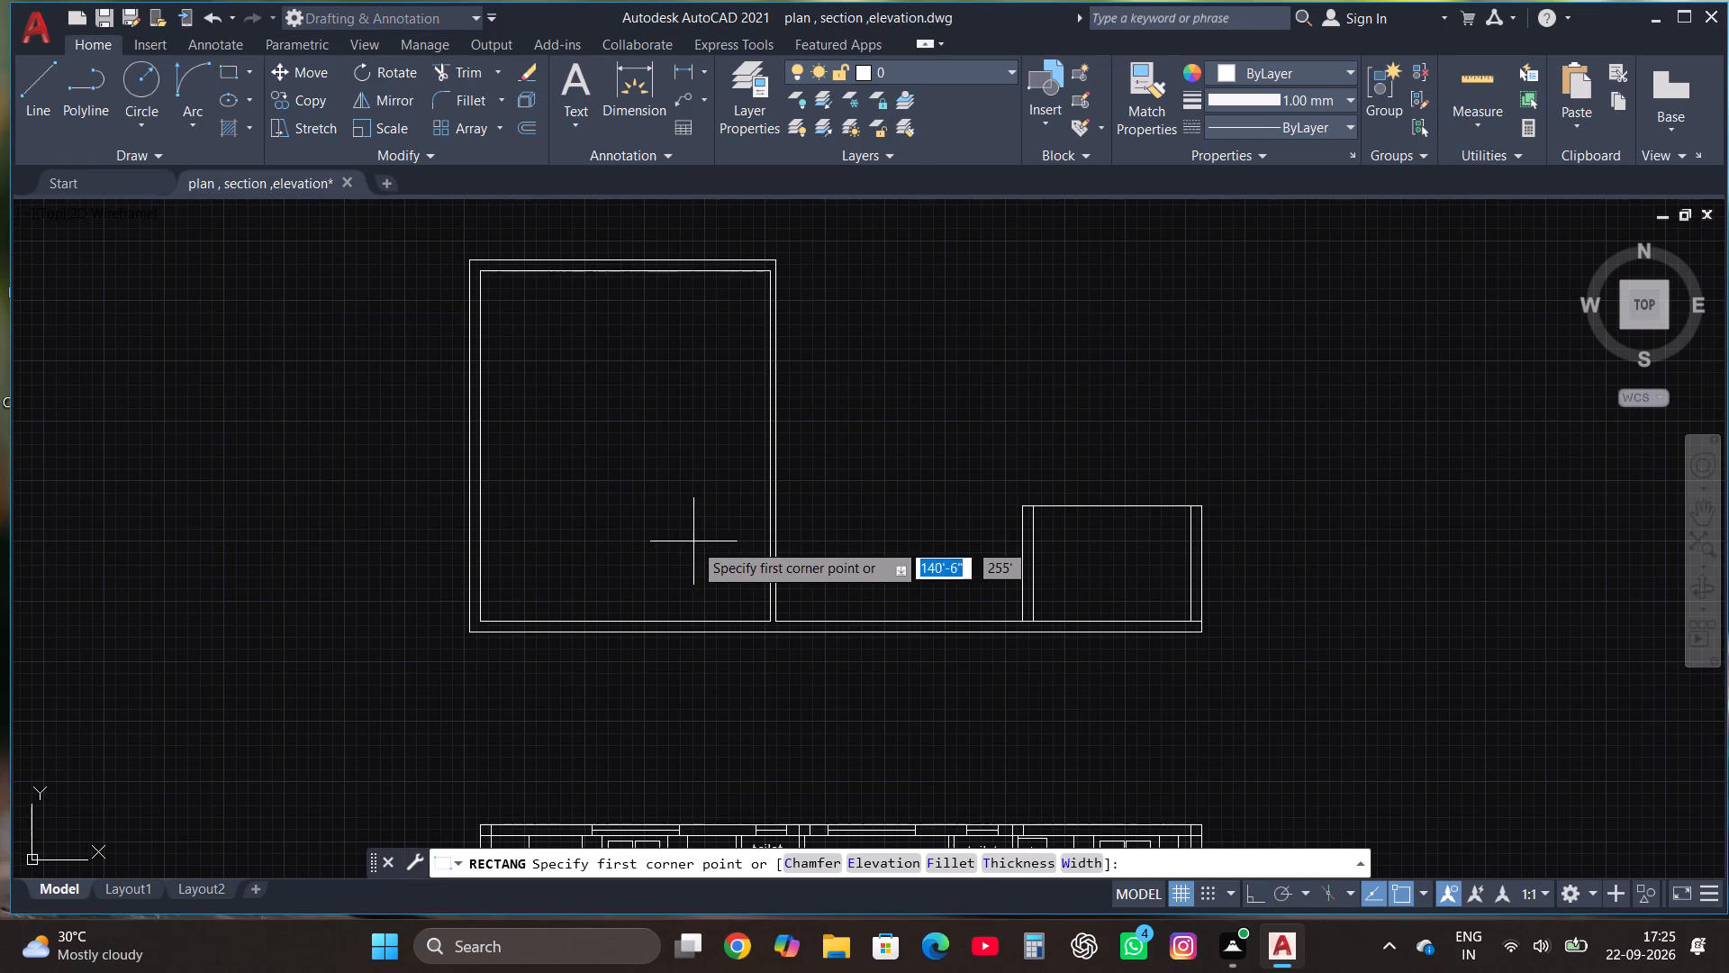
pyautogui.scroll(1, 728, 556)
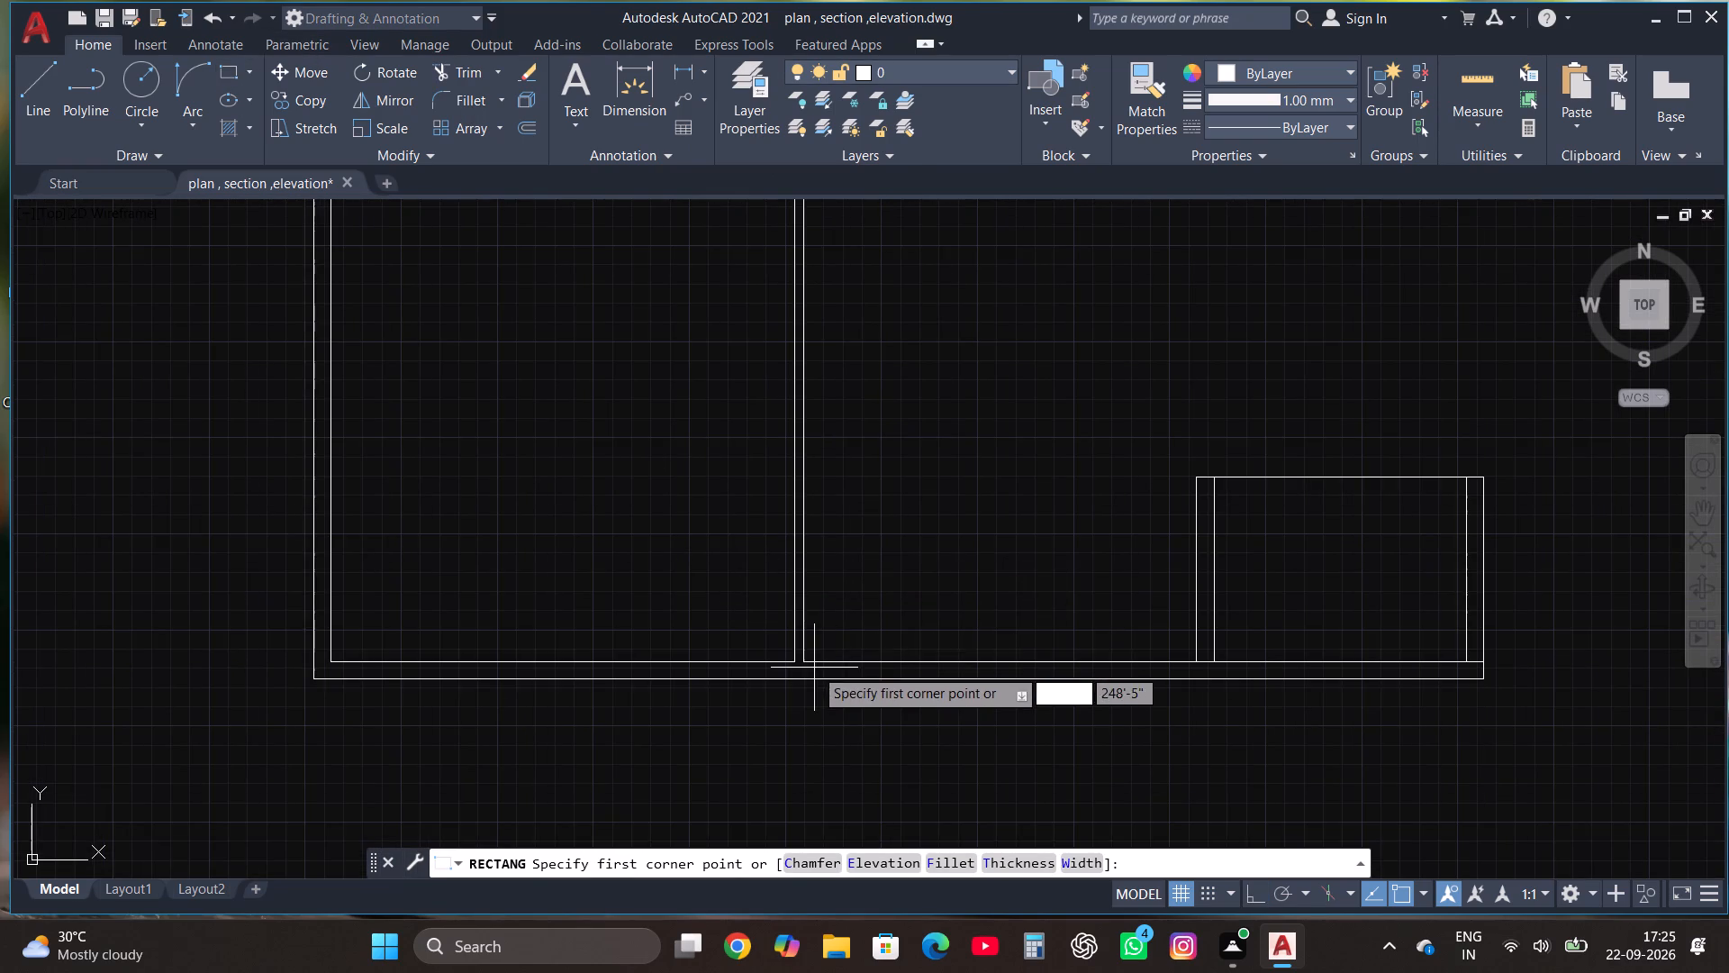
pyautogui.click(803, 659)
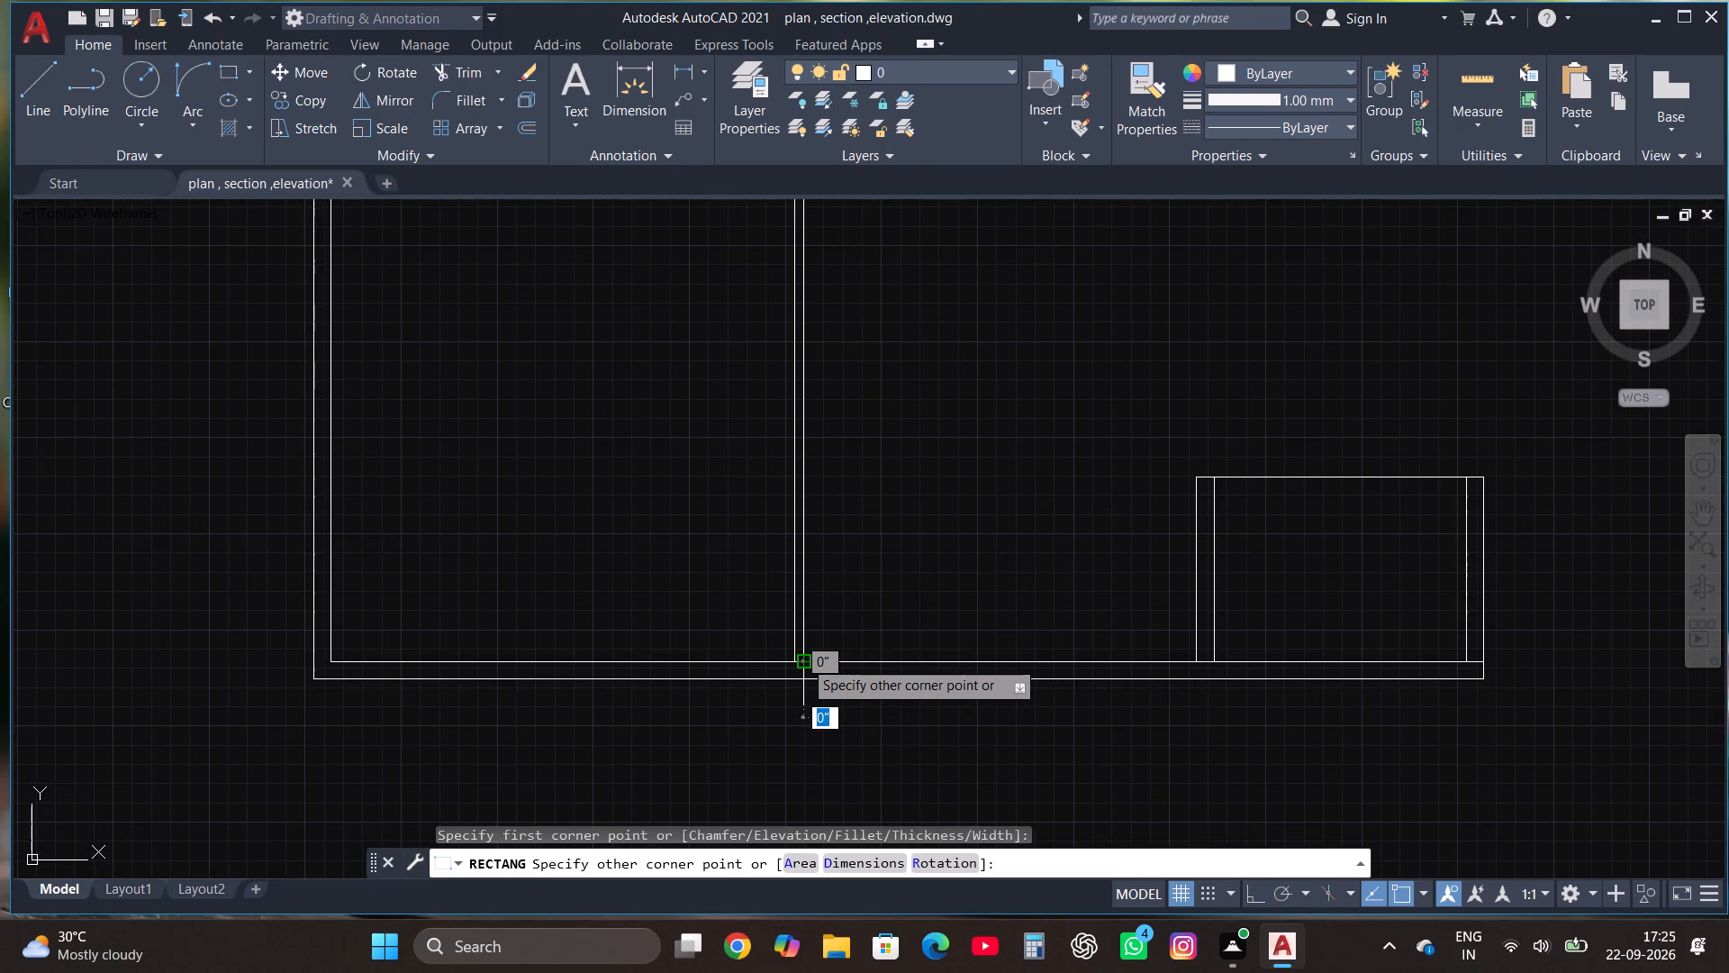
pyautogui.click(912, 510)
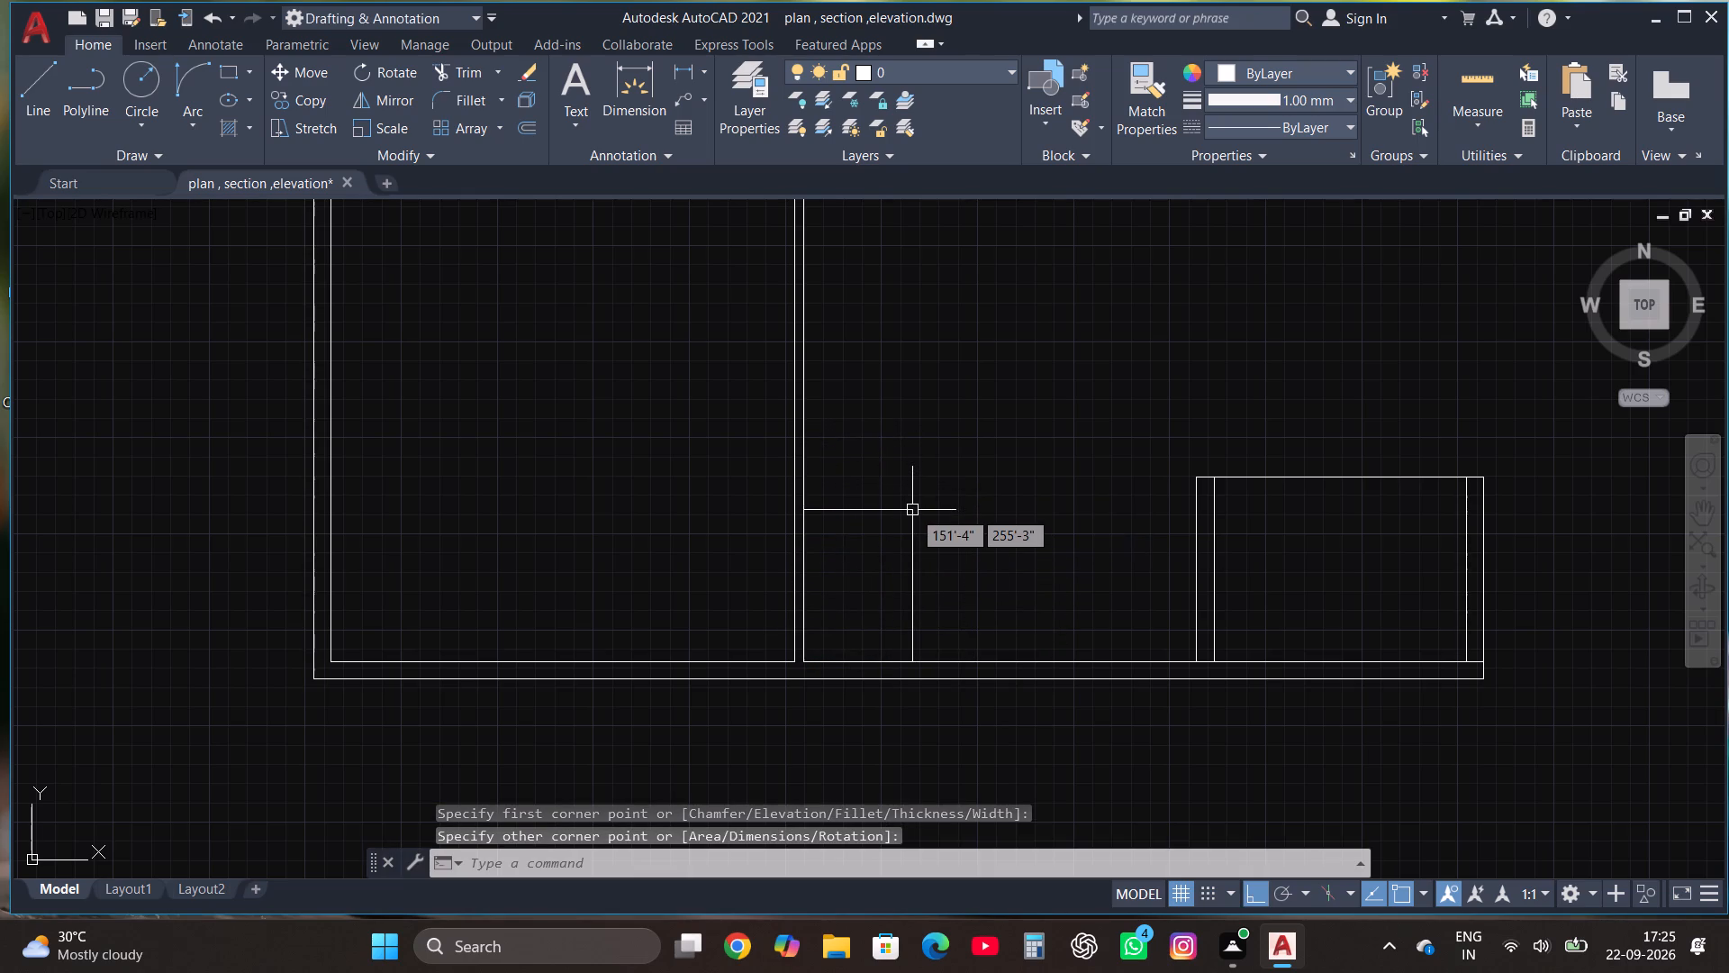
# Draw a horizontal line from the wall across the rectangle toward the small room, and continue it straight down past the lower wall's inner line.
pyautogui.scroll(1, 912, 510)
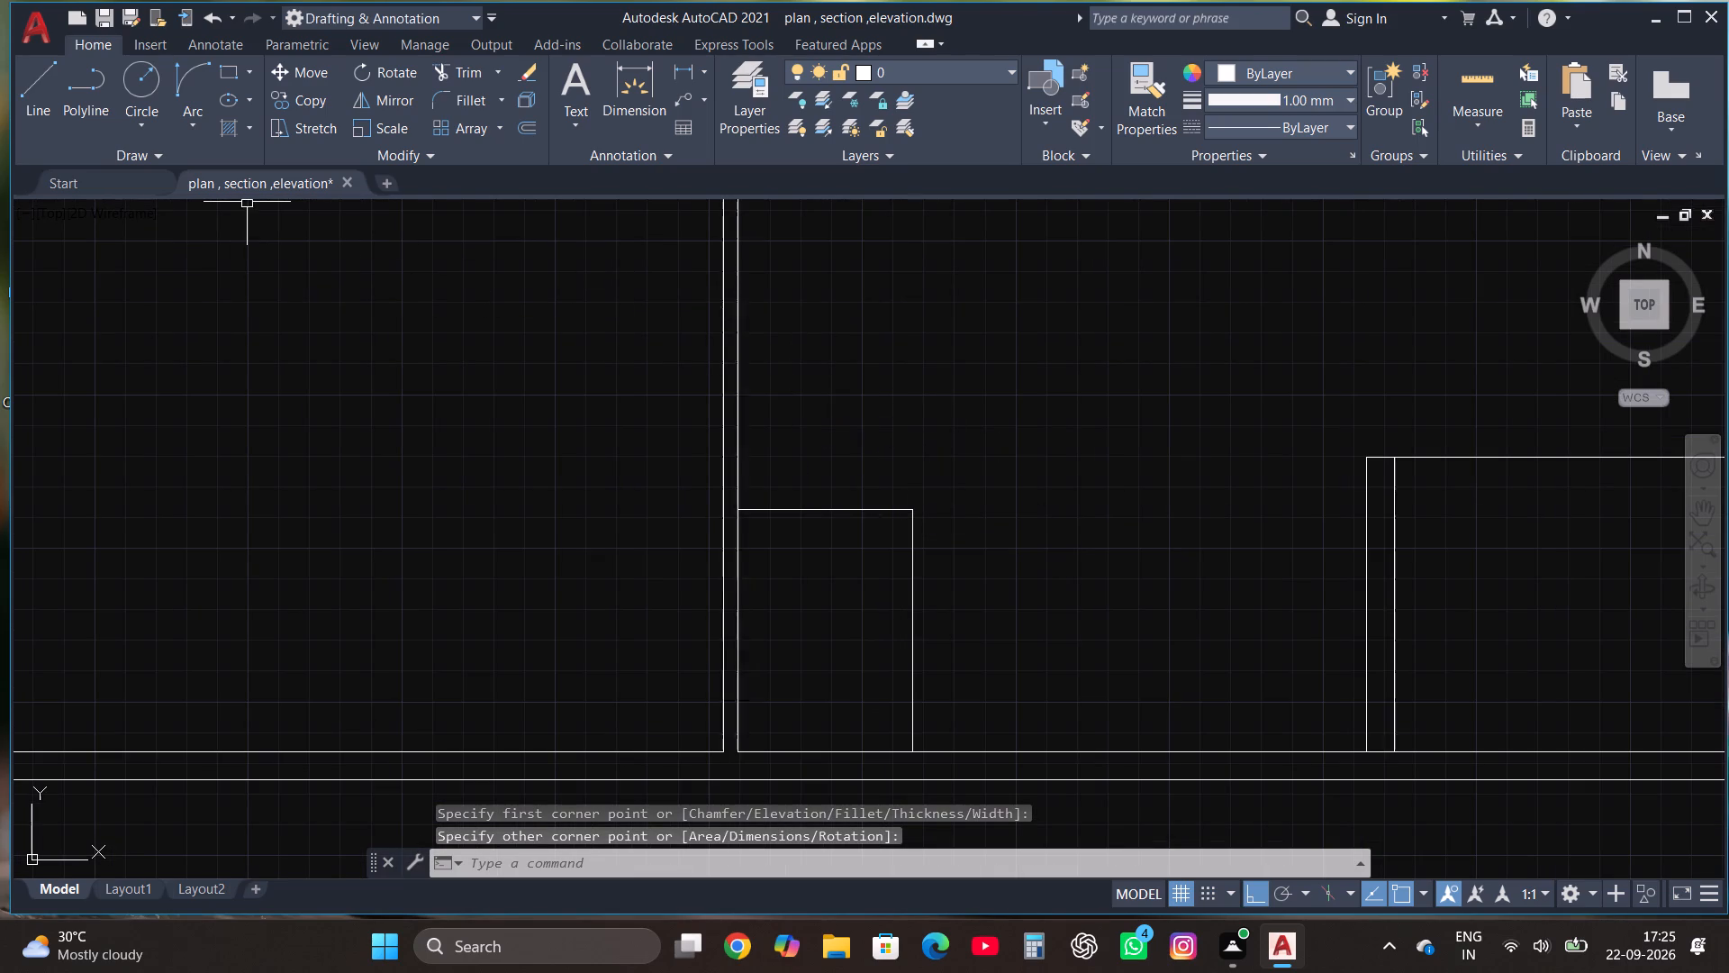
pyautogui.click(37, 92)
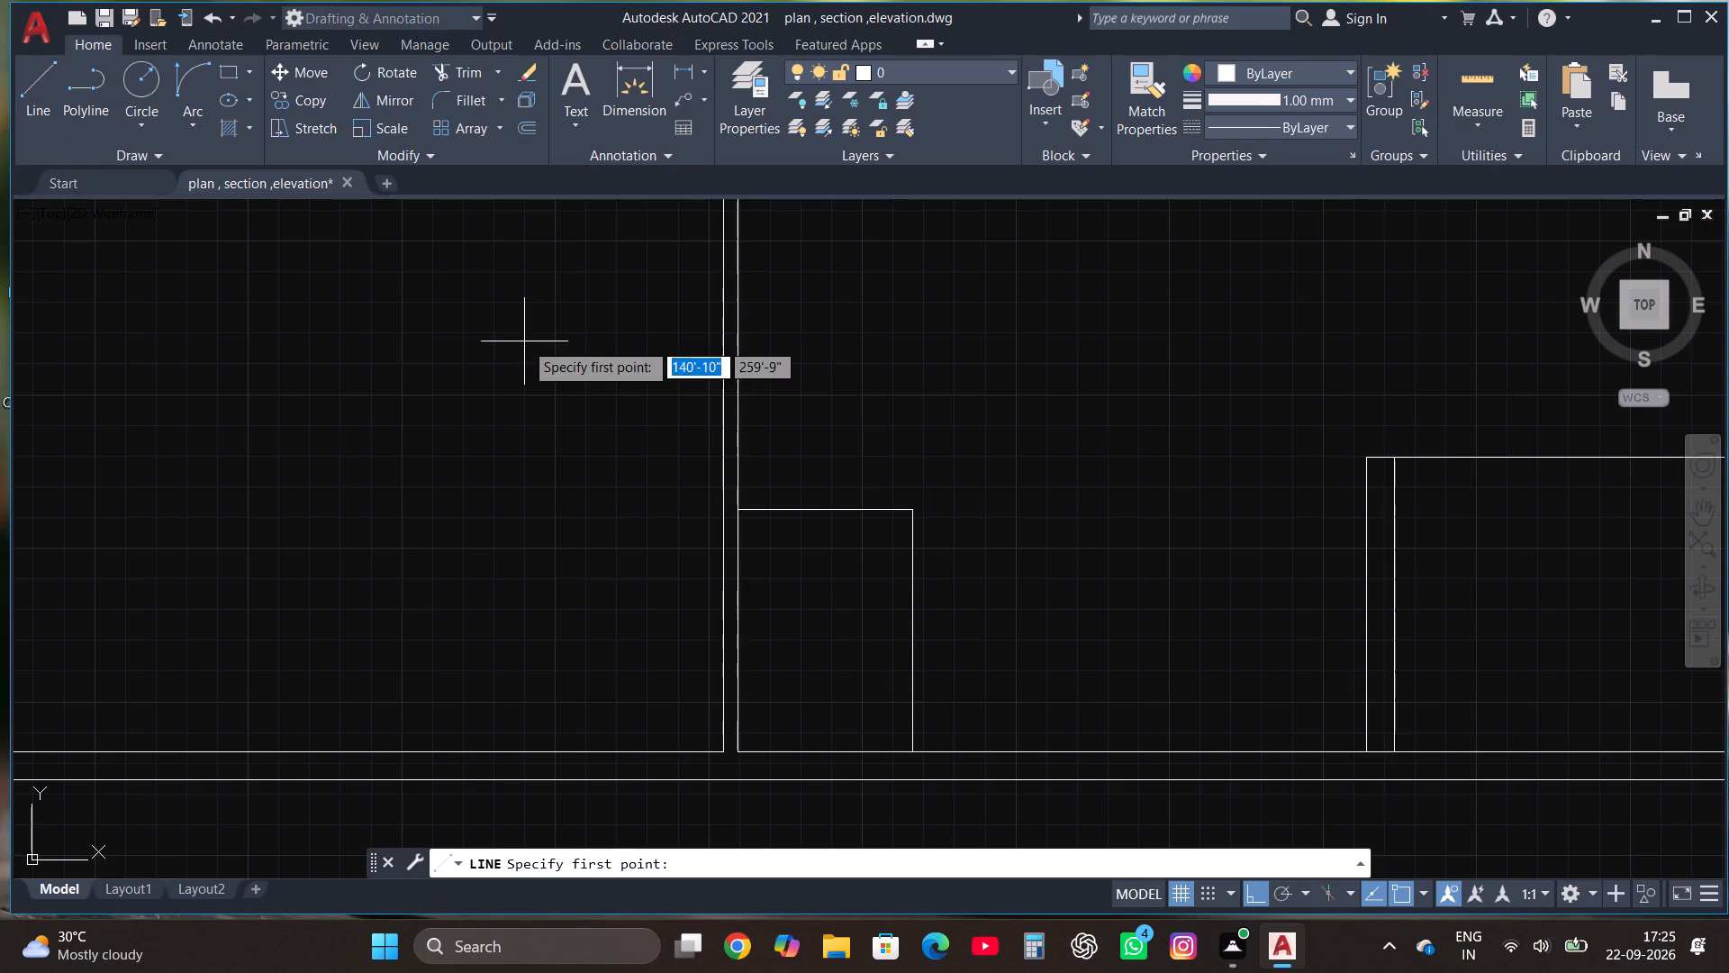
pyautogui.click(738, 559)
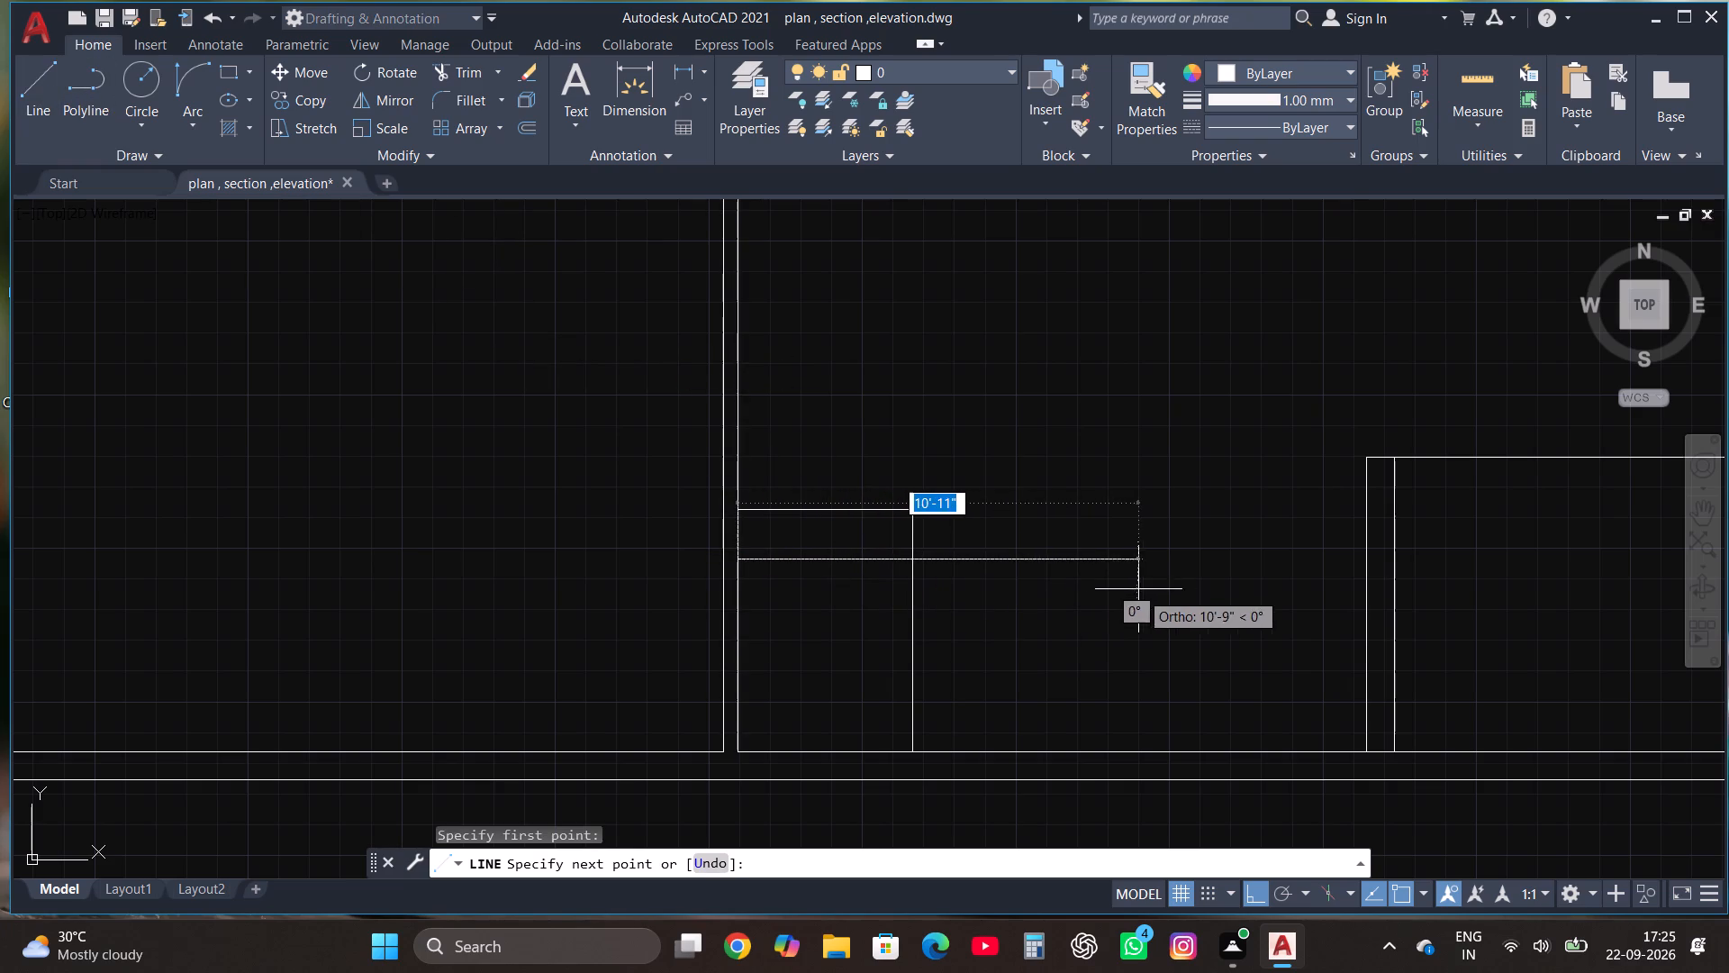
pyautogui.click(1232, 593)
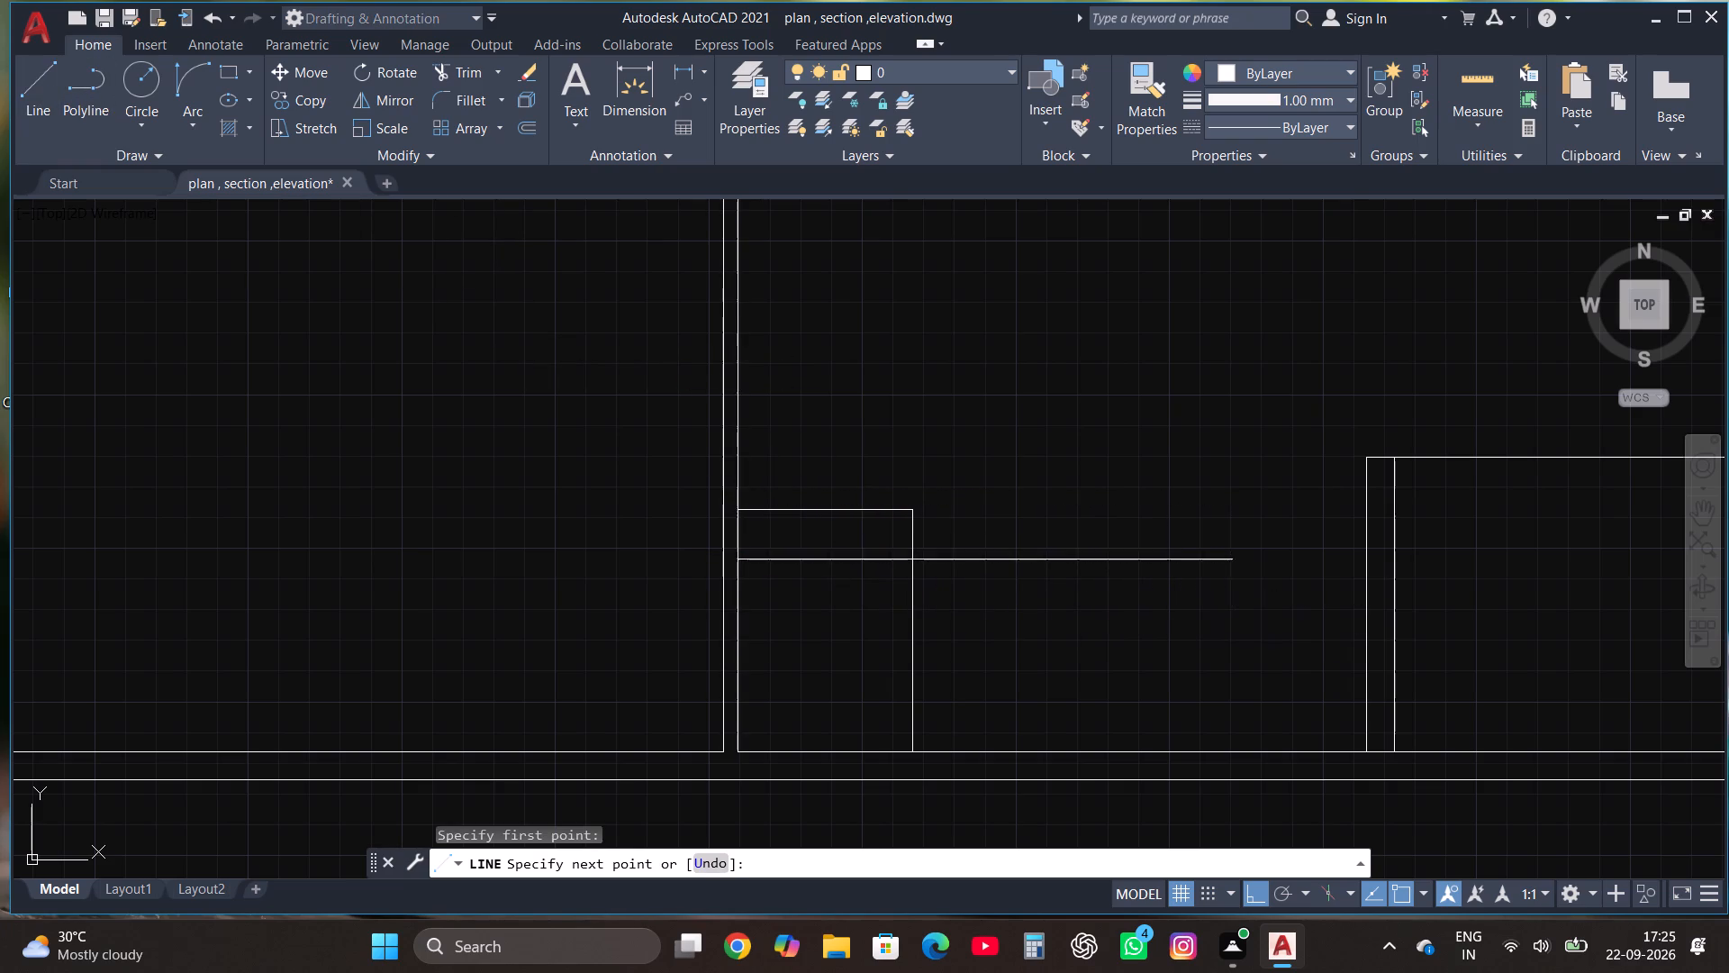
pyautogui.scroll(2, 1238, 768)
pyautogui.click(1238, 768)
pyautogui.press('Escape')
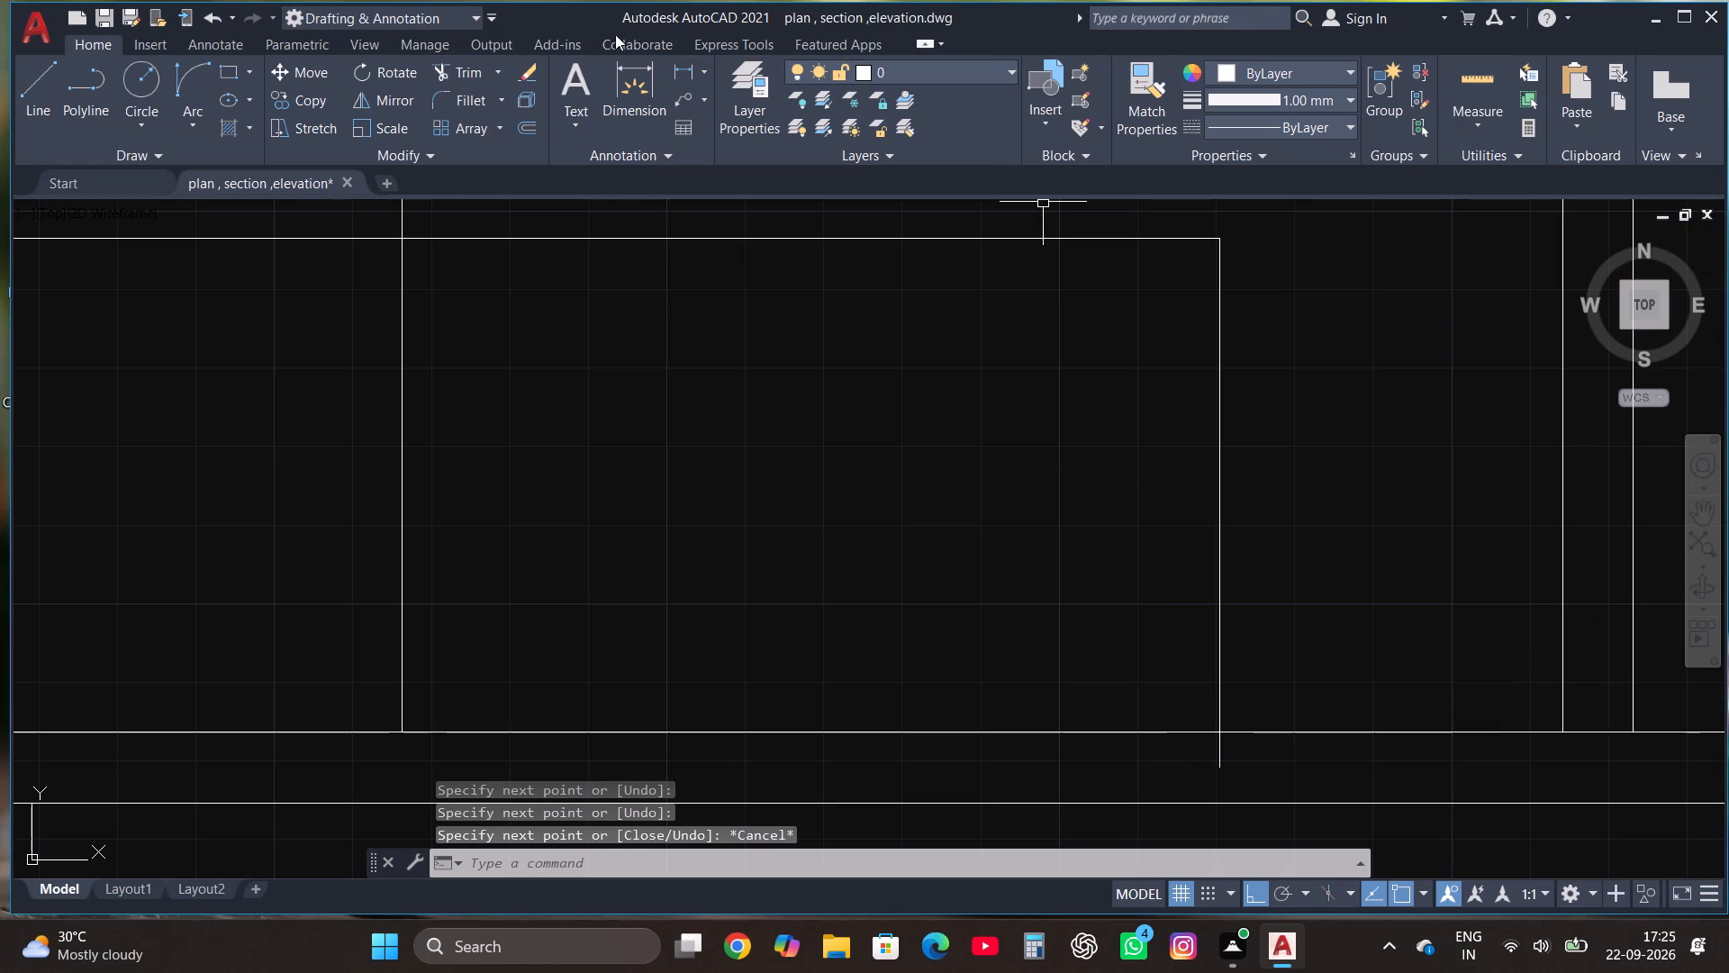
# Trim the end of the vertical line that extends below the lower wall's inner line.
pyautogui.click(475, 74)
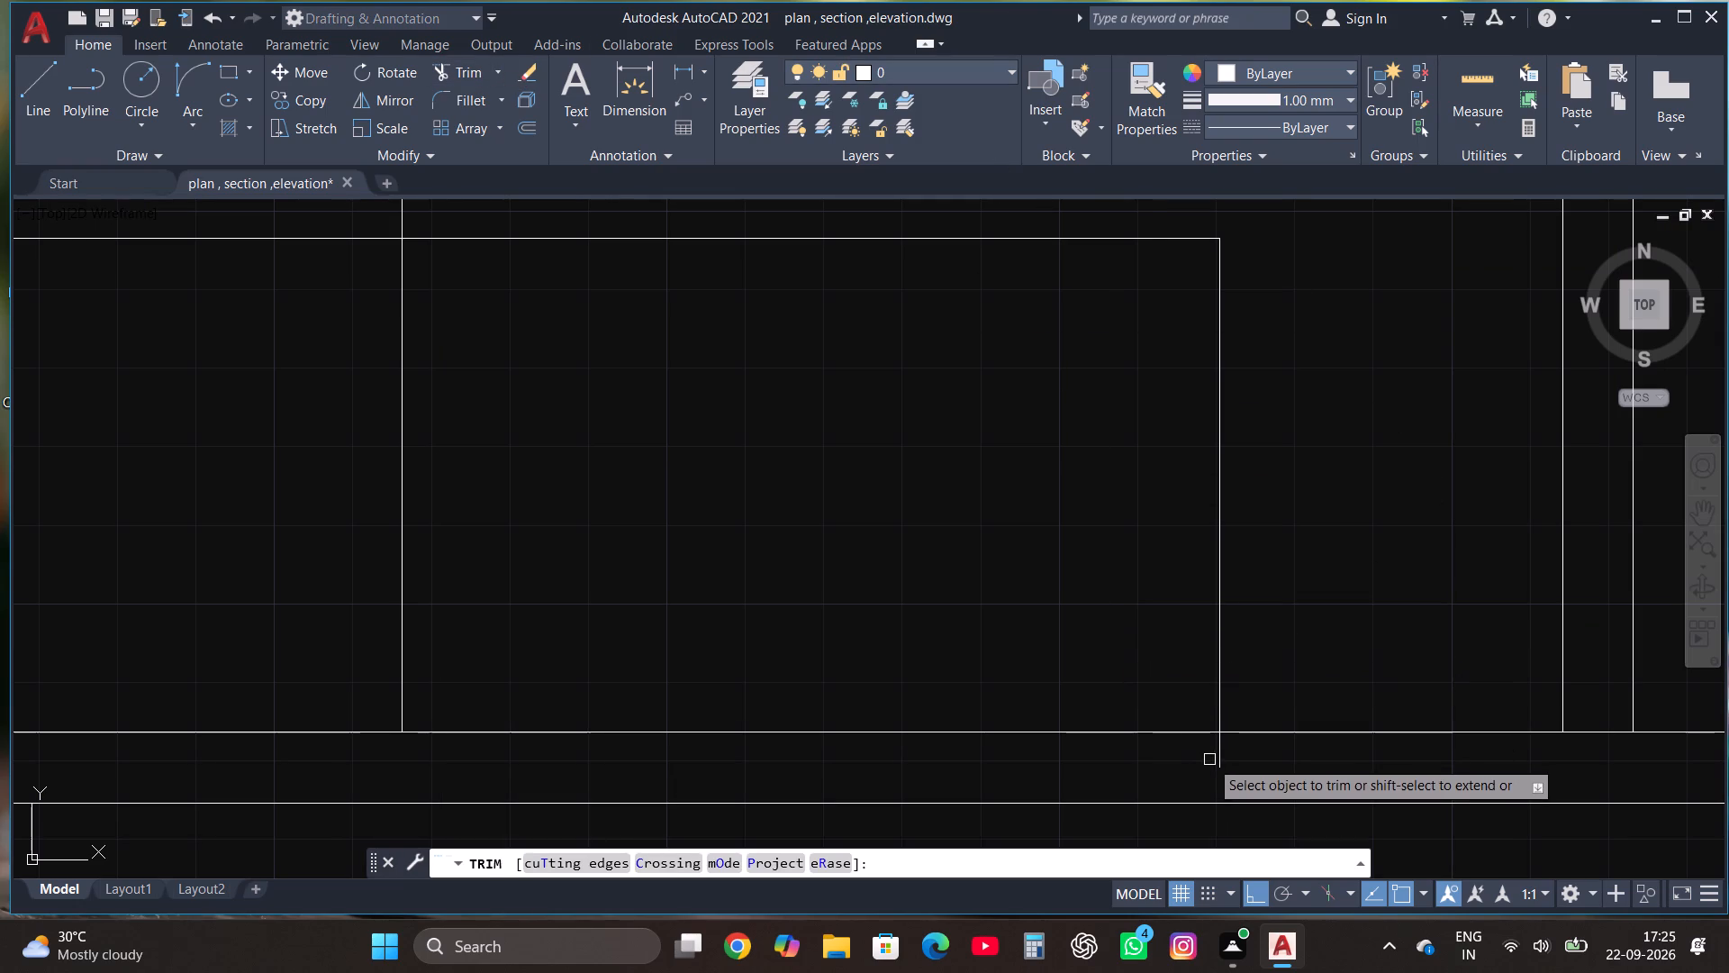
pyautogui.click(1217, 759)
pyautogui.press('Escape')
# Draw a horizontal line about 9'-1" long from the rectangle's right edge, just below the existing horizontal line and past the vertical end line.
pyautogui.scroll(-1, 1217, 759)
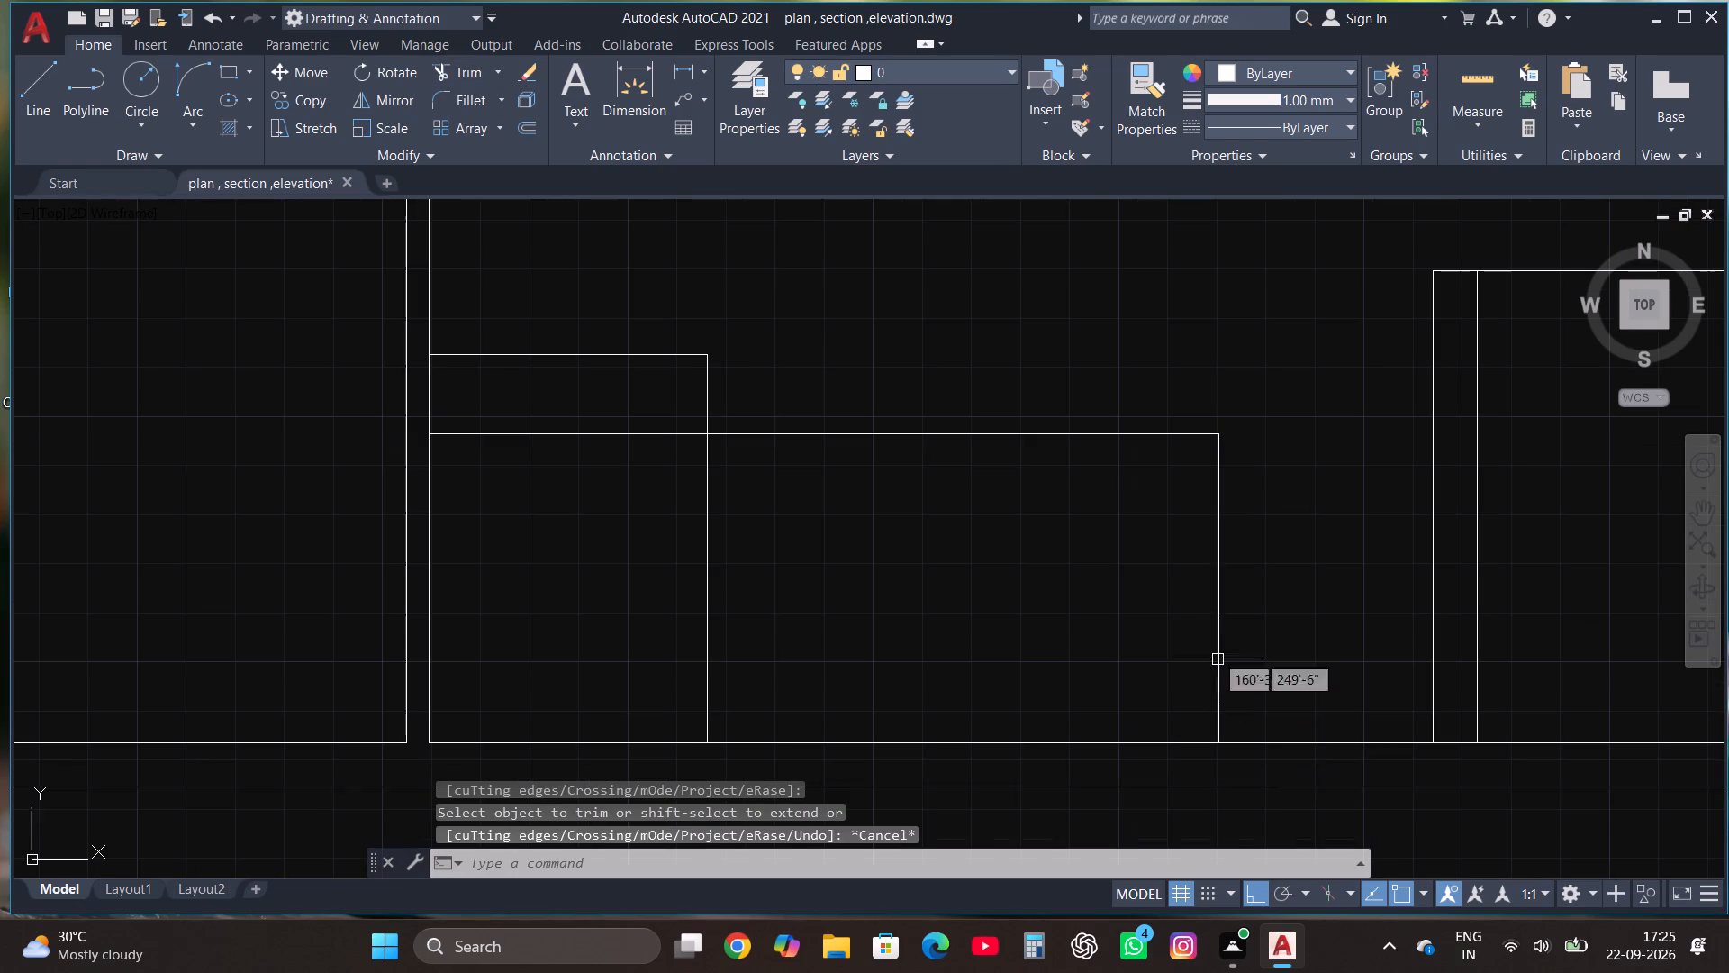
pyautogui.click(23, 86)
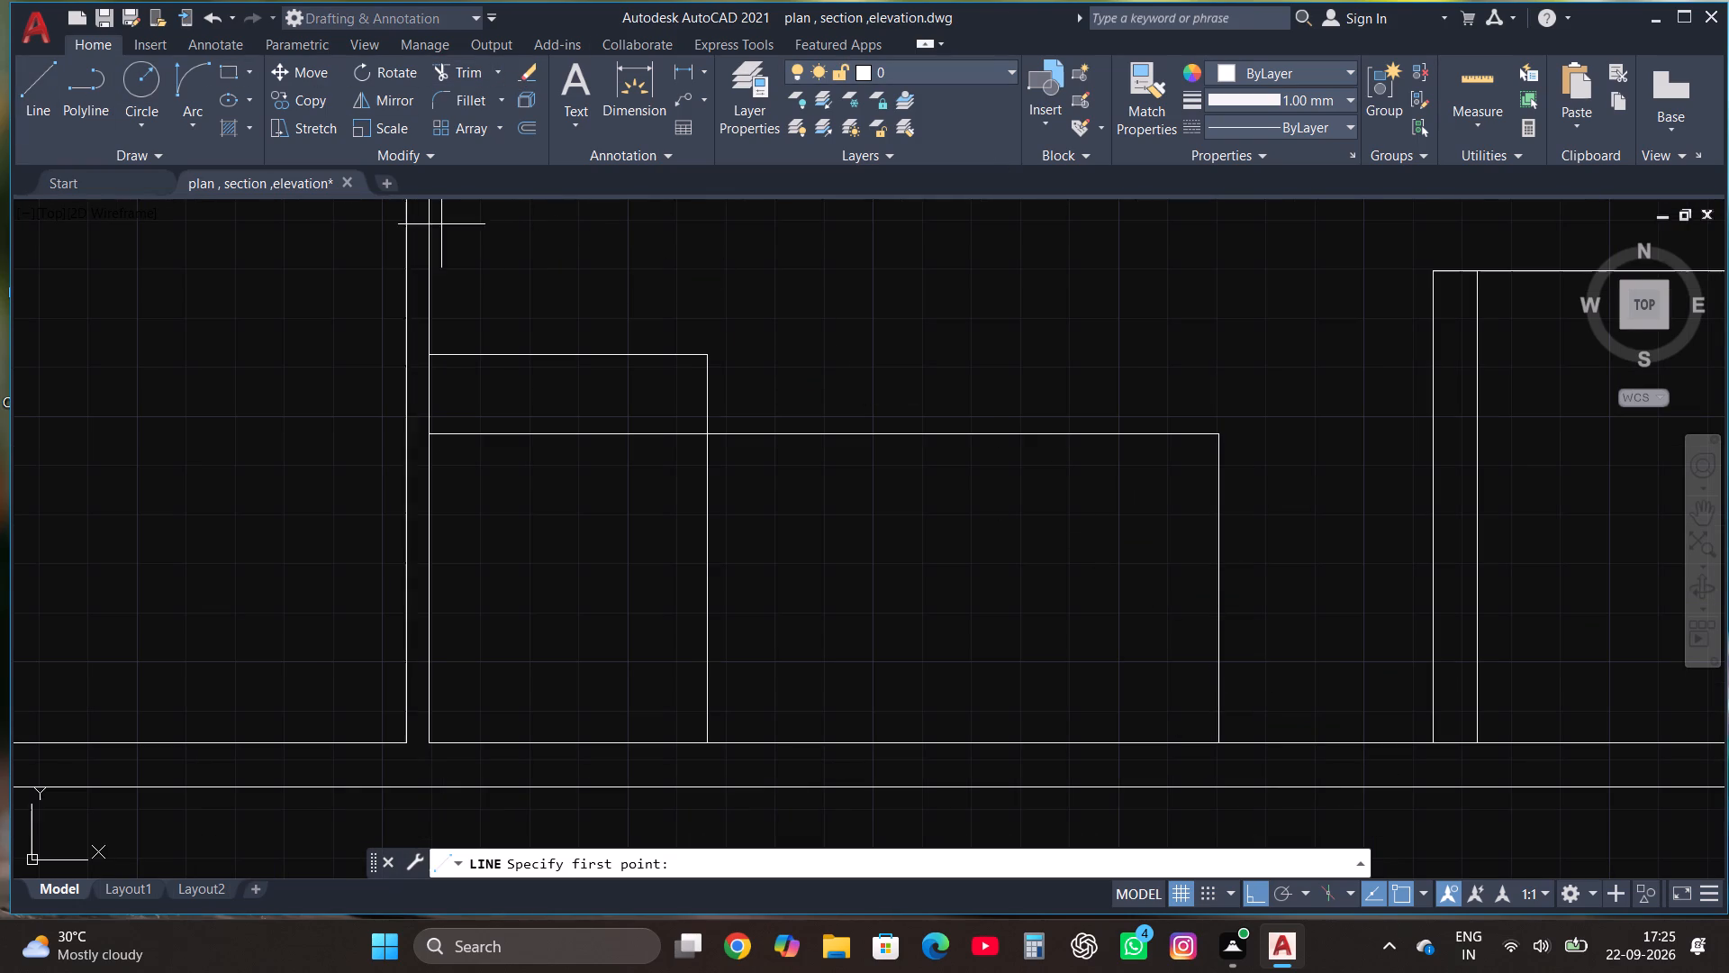
pyautogui.scroll(1, 776, 410)
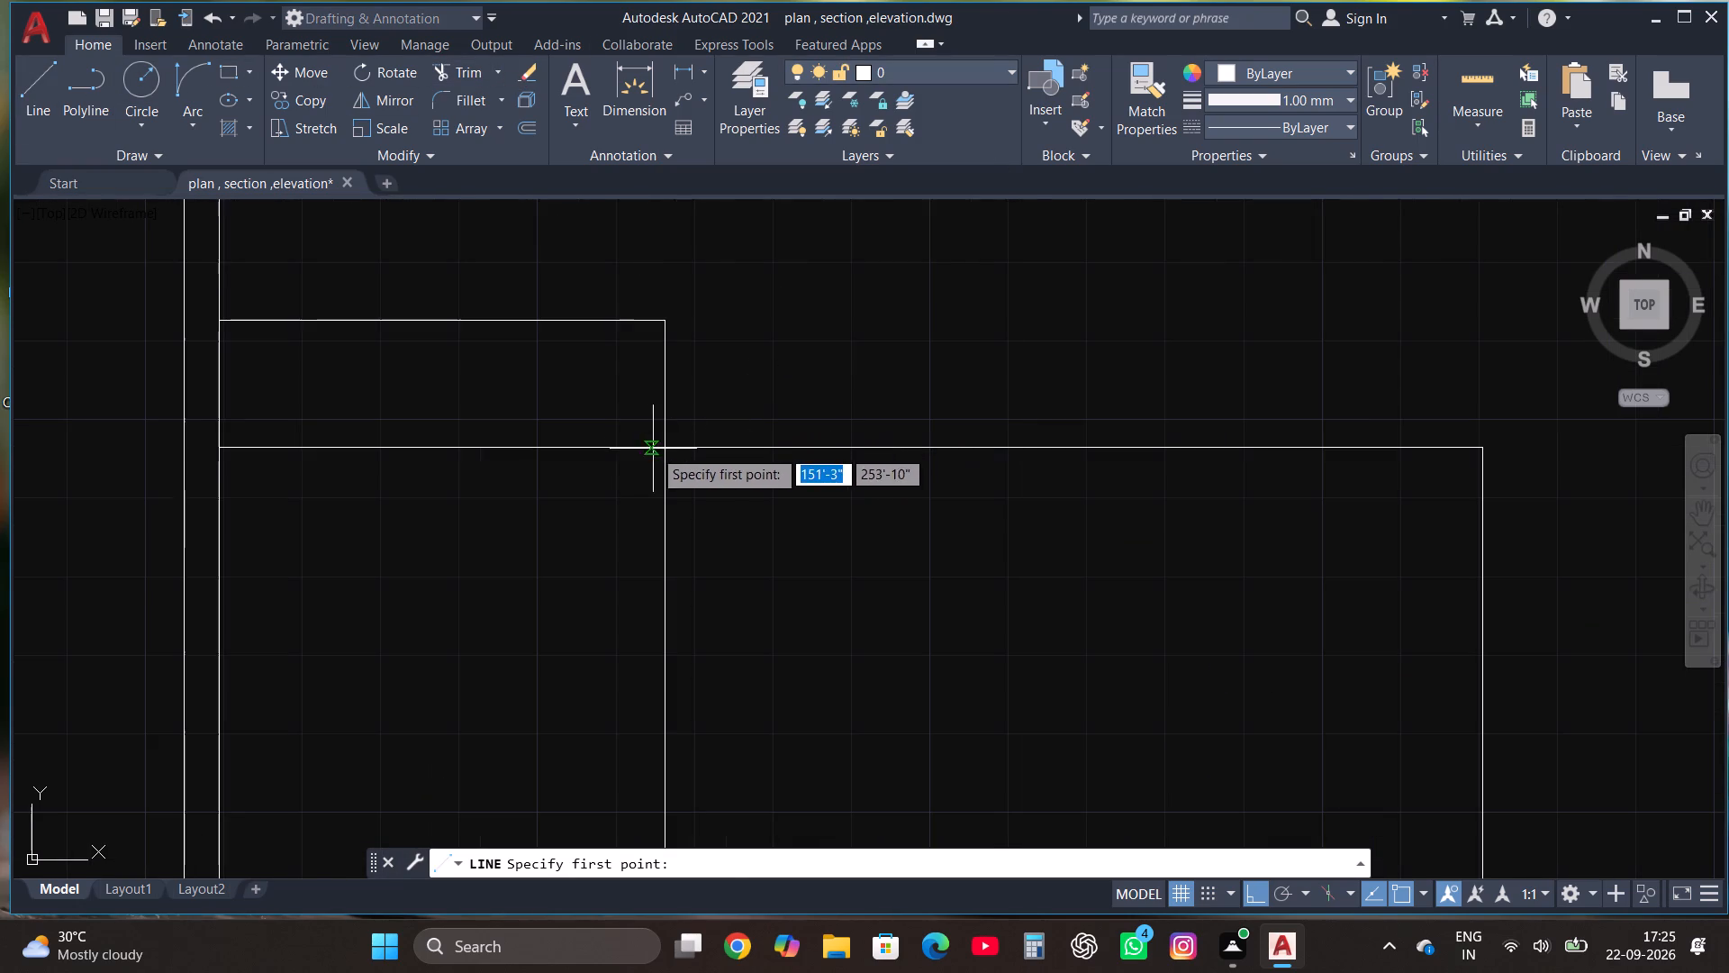
pyautogui.click(663, 459)
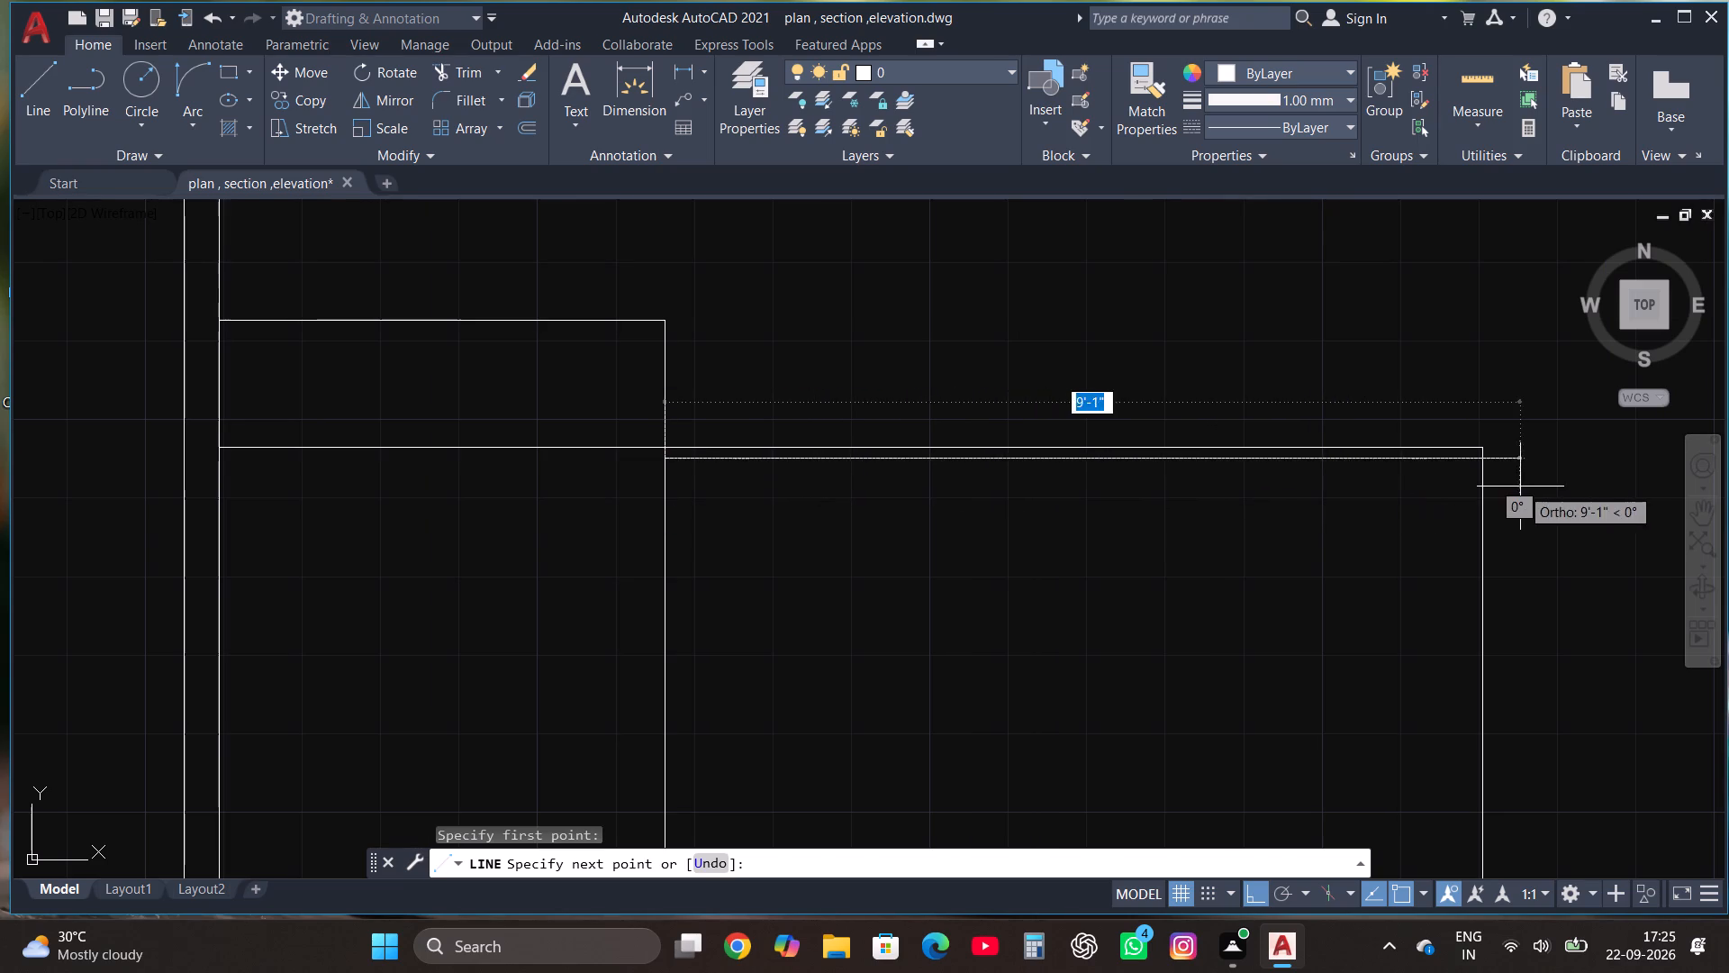
pyautogui.click(1520, 486)
pyautogui.press('Escape')
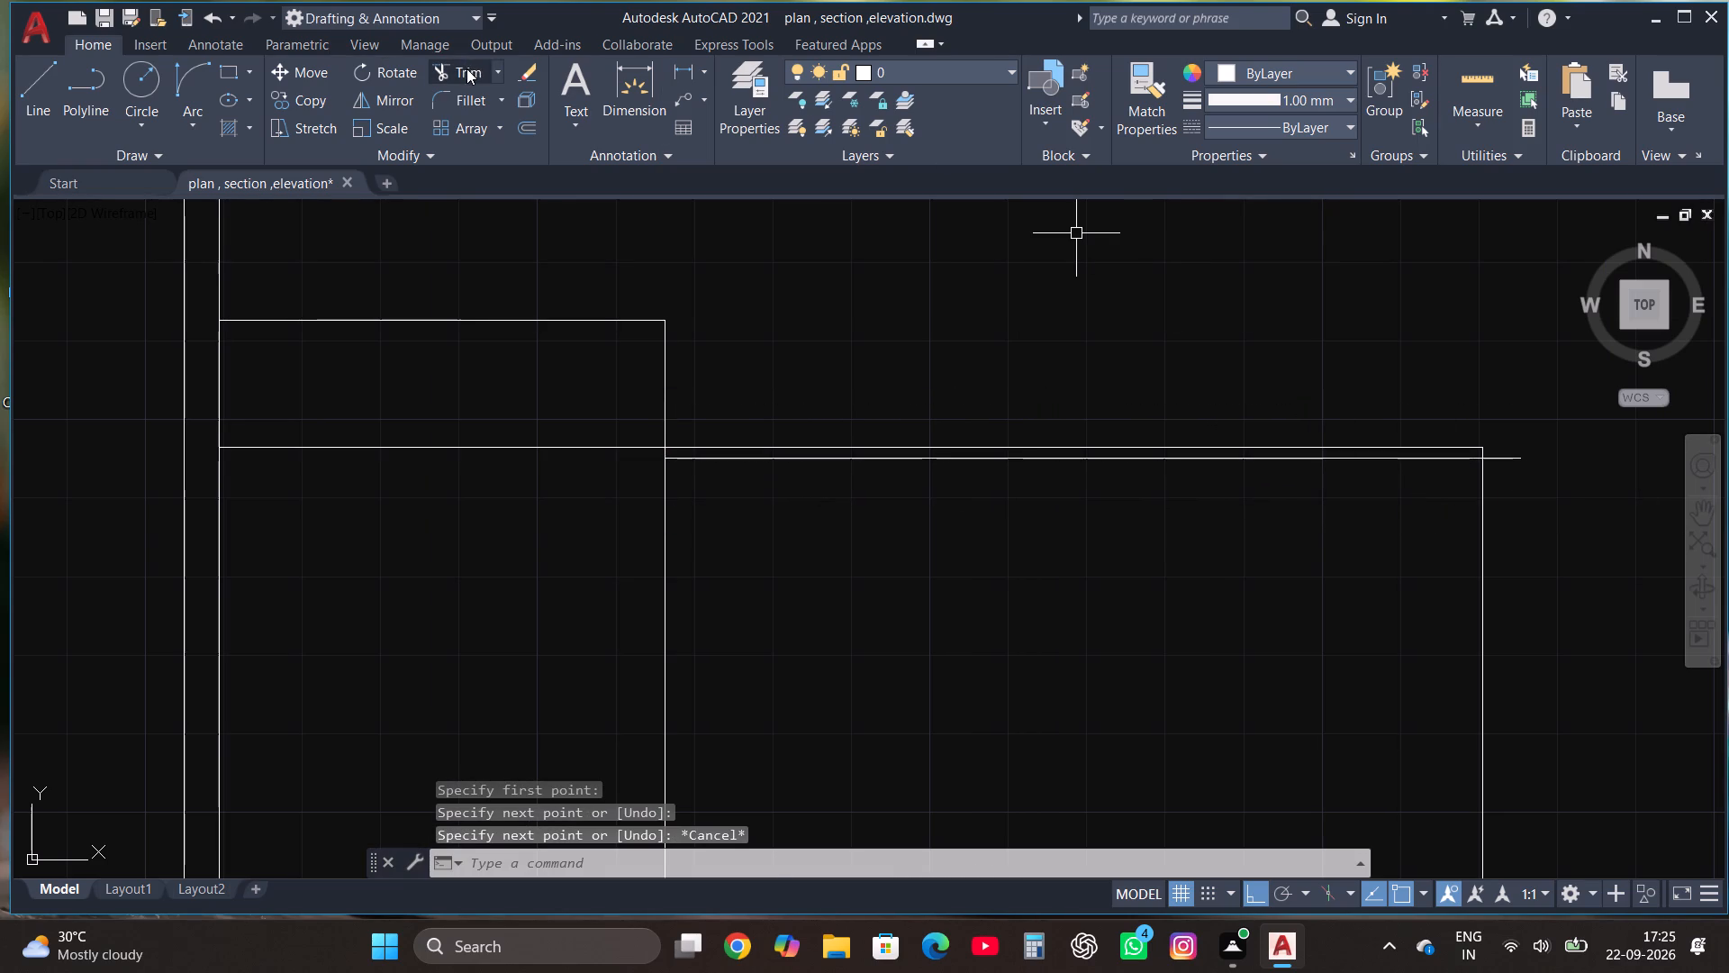
# Trim the new horizontal line's overhang beyond the vertical end line.
pyautogui.click(466, 68)
pyautogui.click(1508, 460)
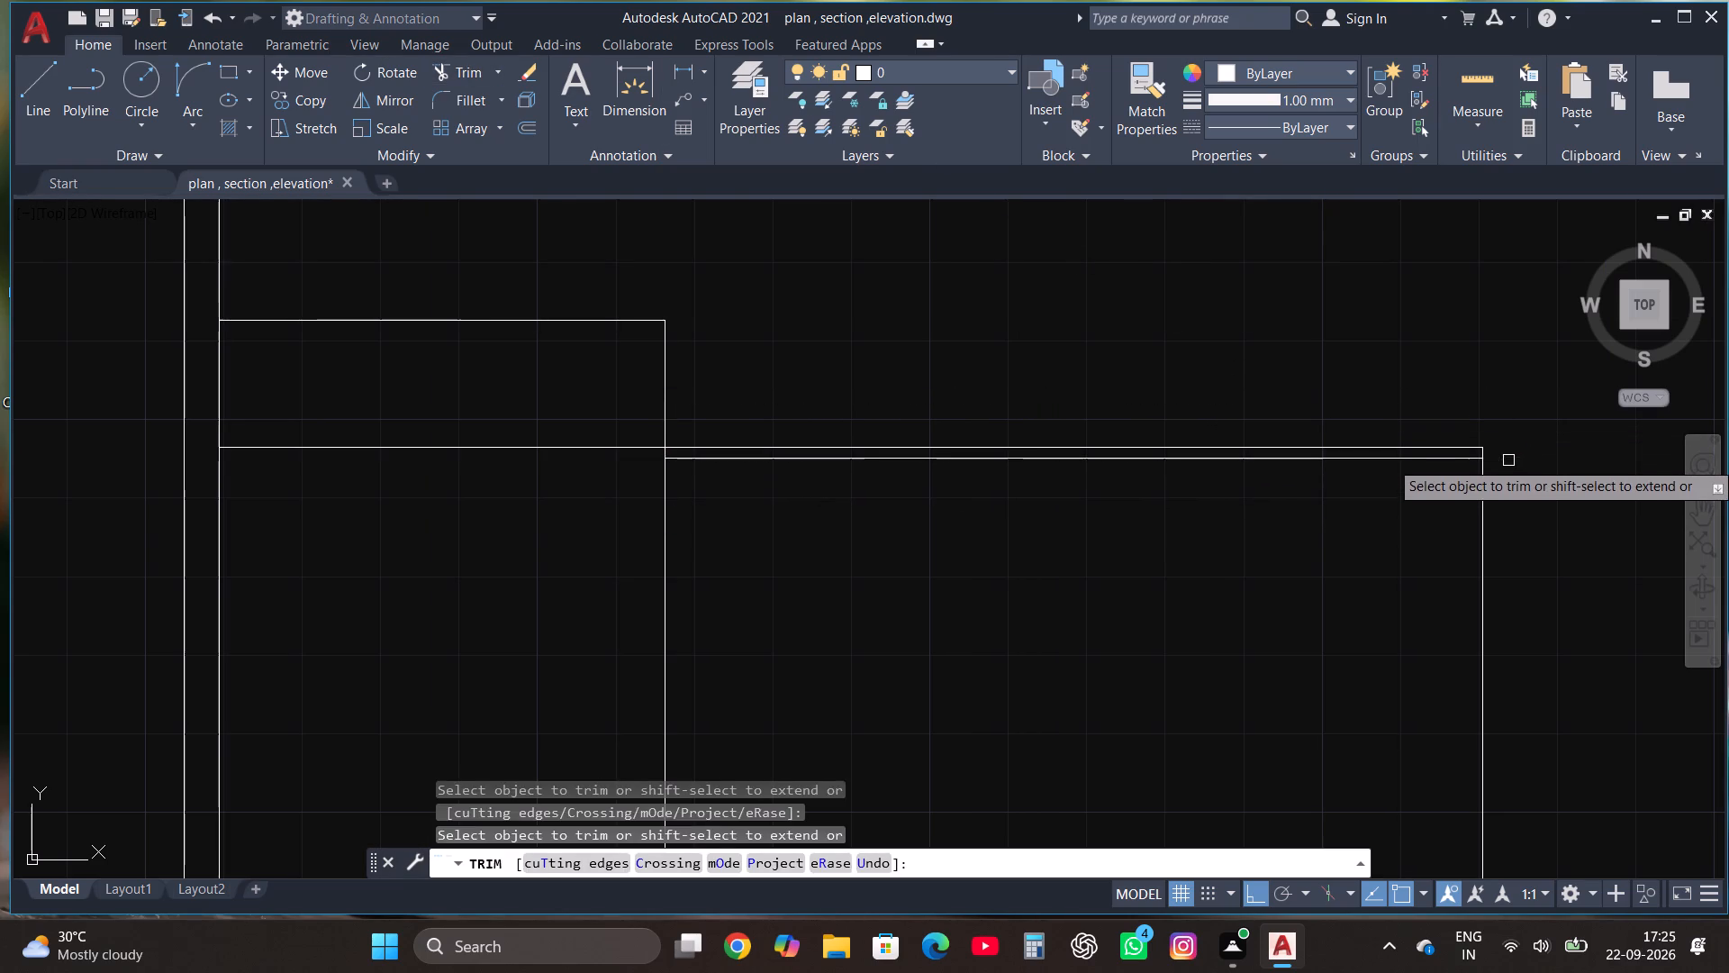
pyautogui.press('Escape')
# Offset the vertical end line 10" toward the rectangle to make the first stair tread.
pyautogui.scroll(-1, 1186, 376)
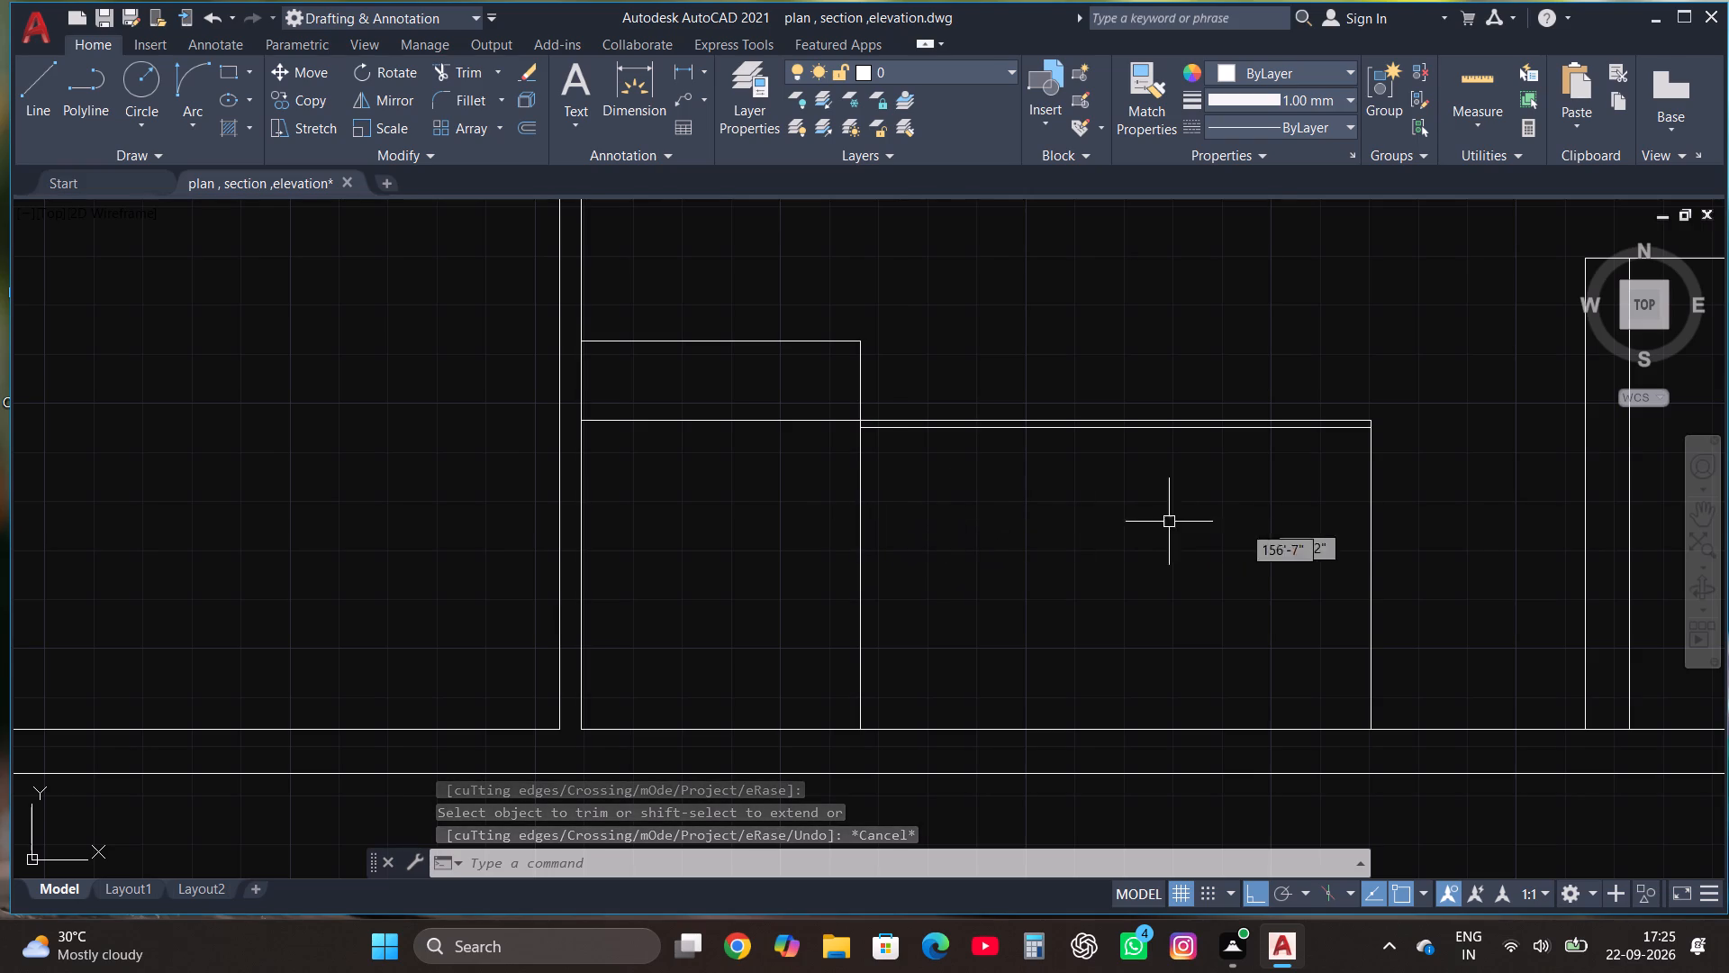
pyautogui.click(1371, 559)
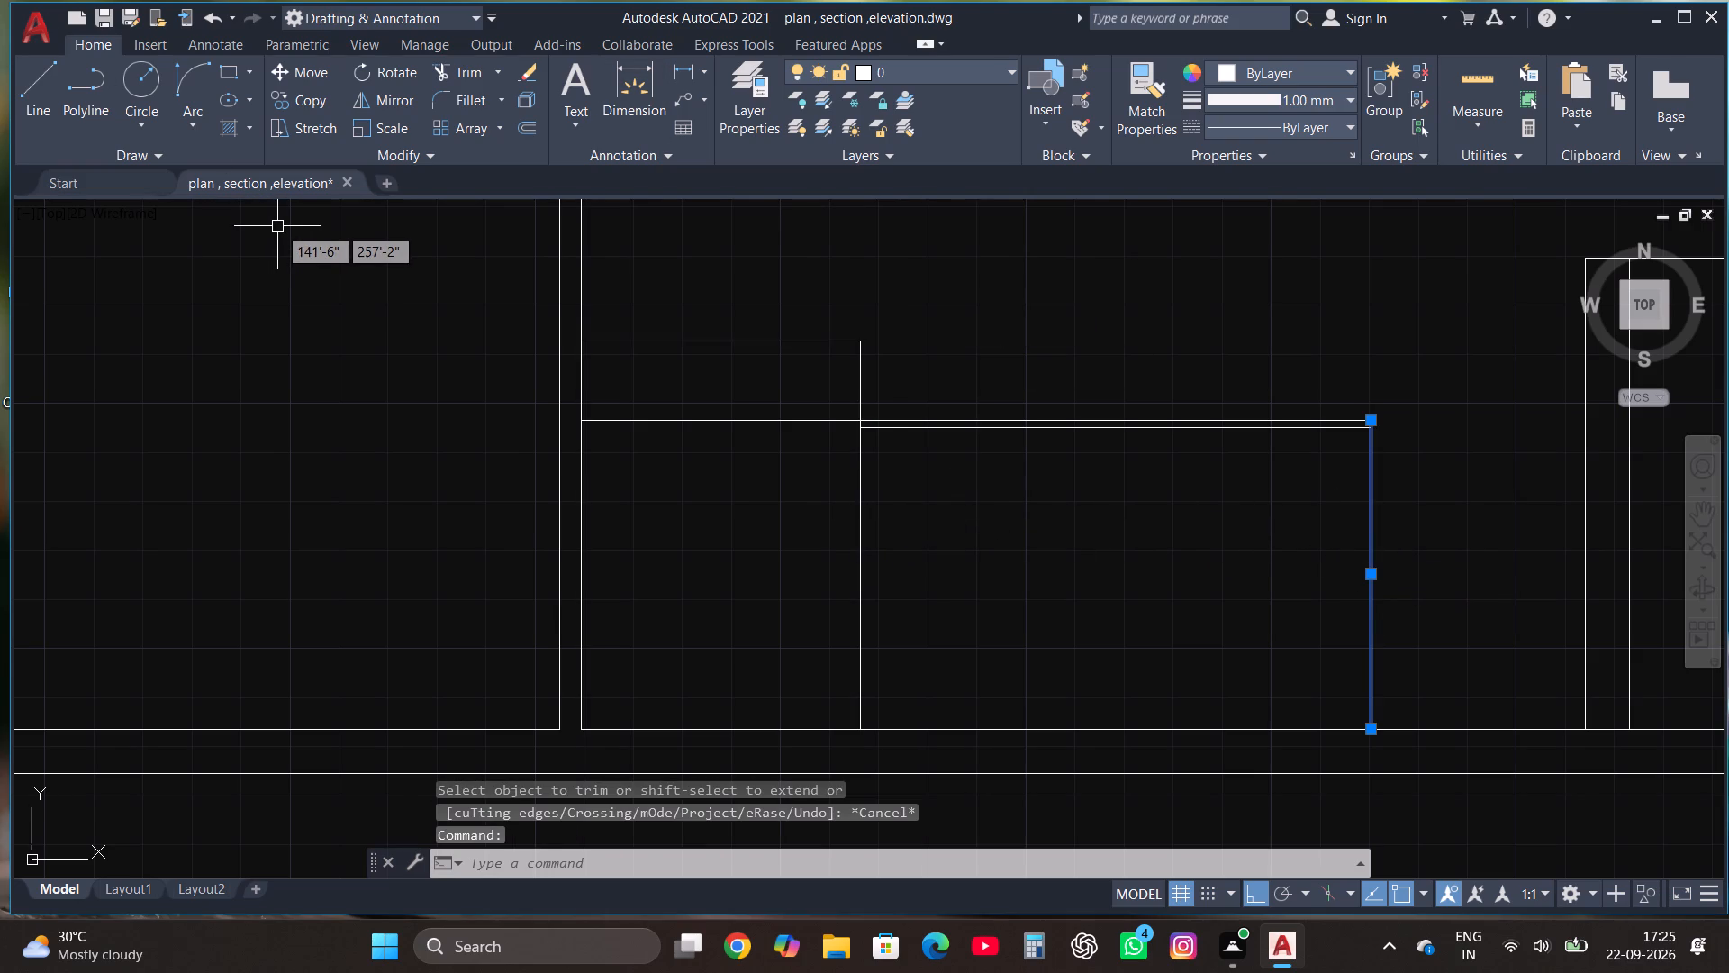
pyautogui.click(528, 127)
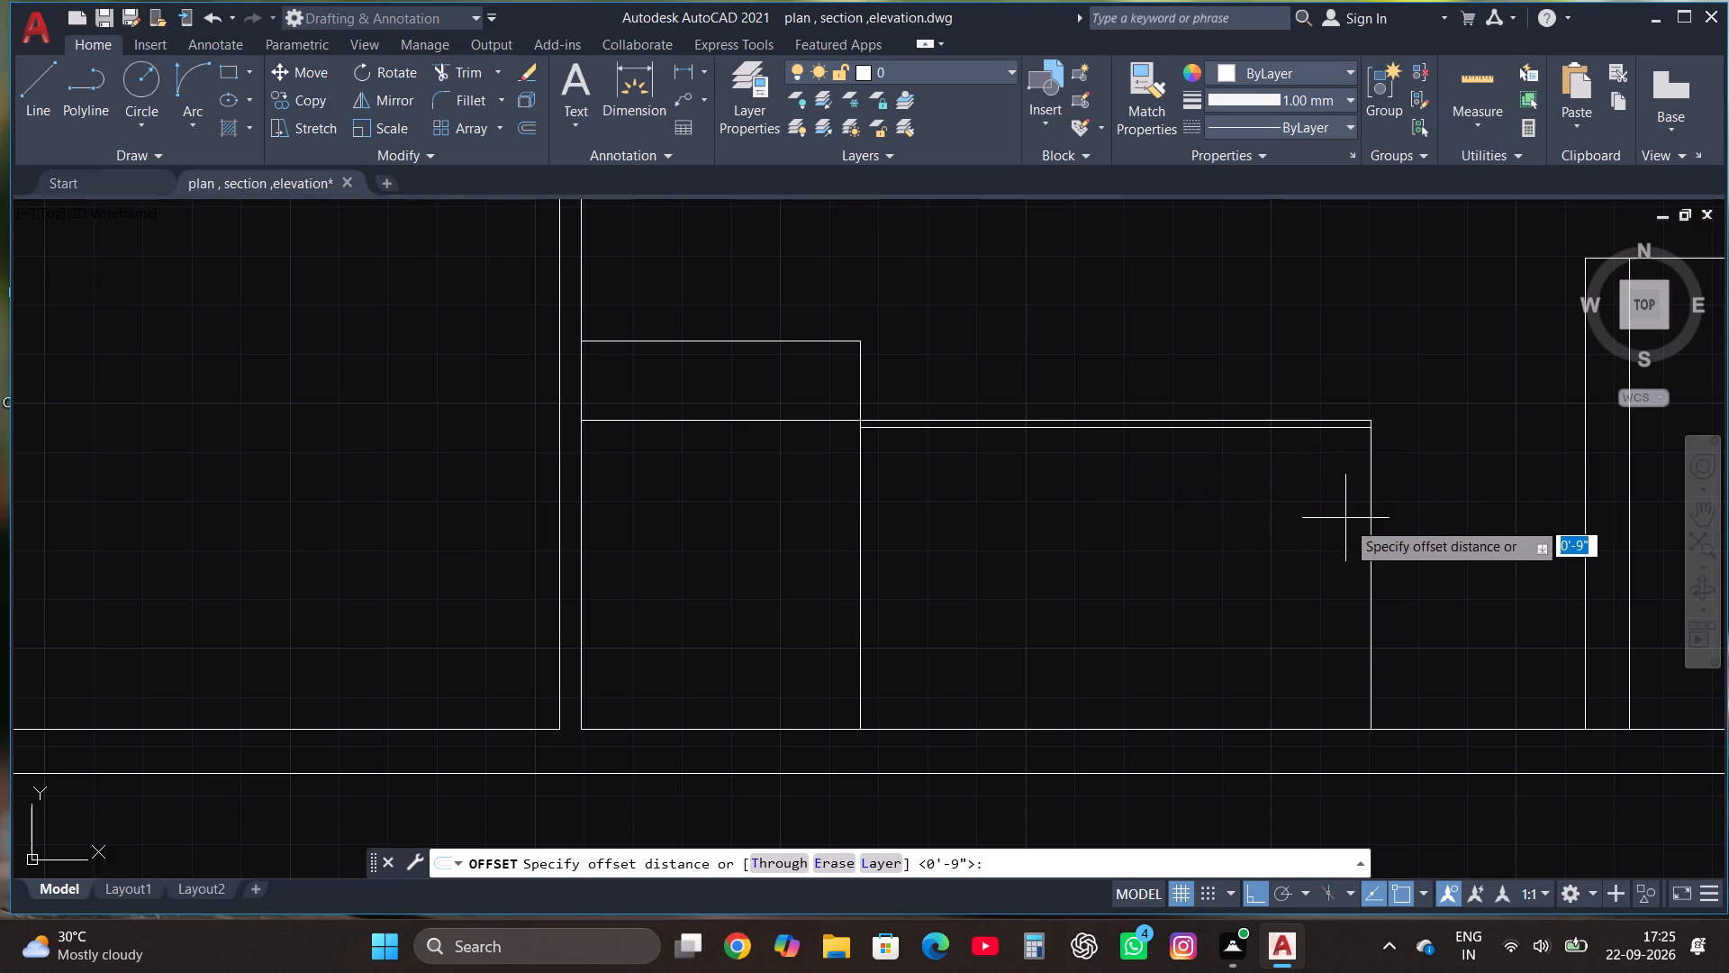
pyautogui.click(1374, 550)
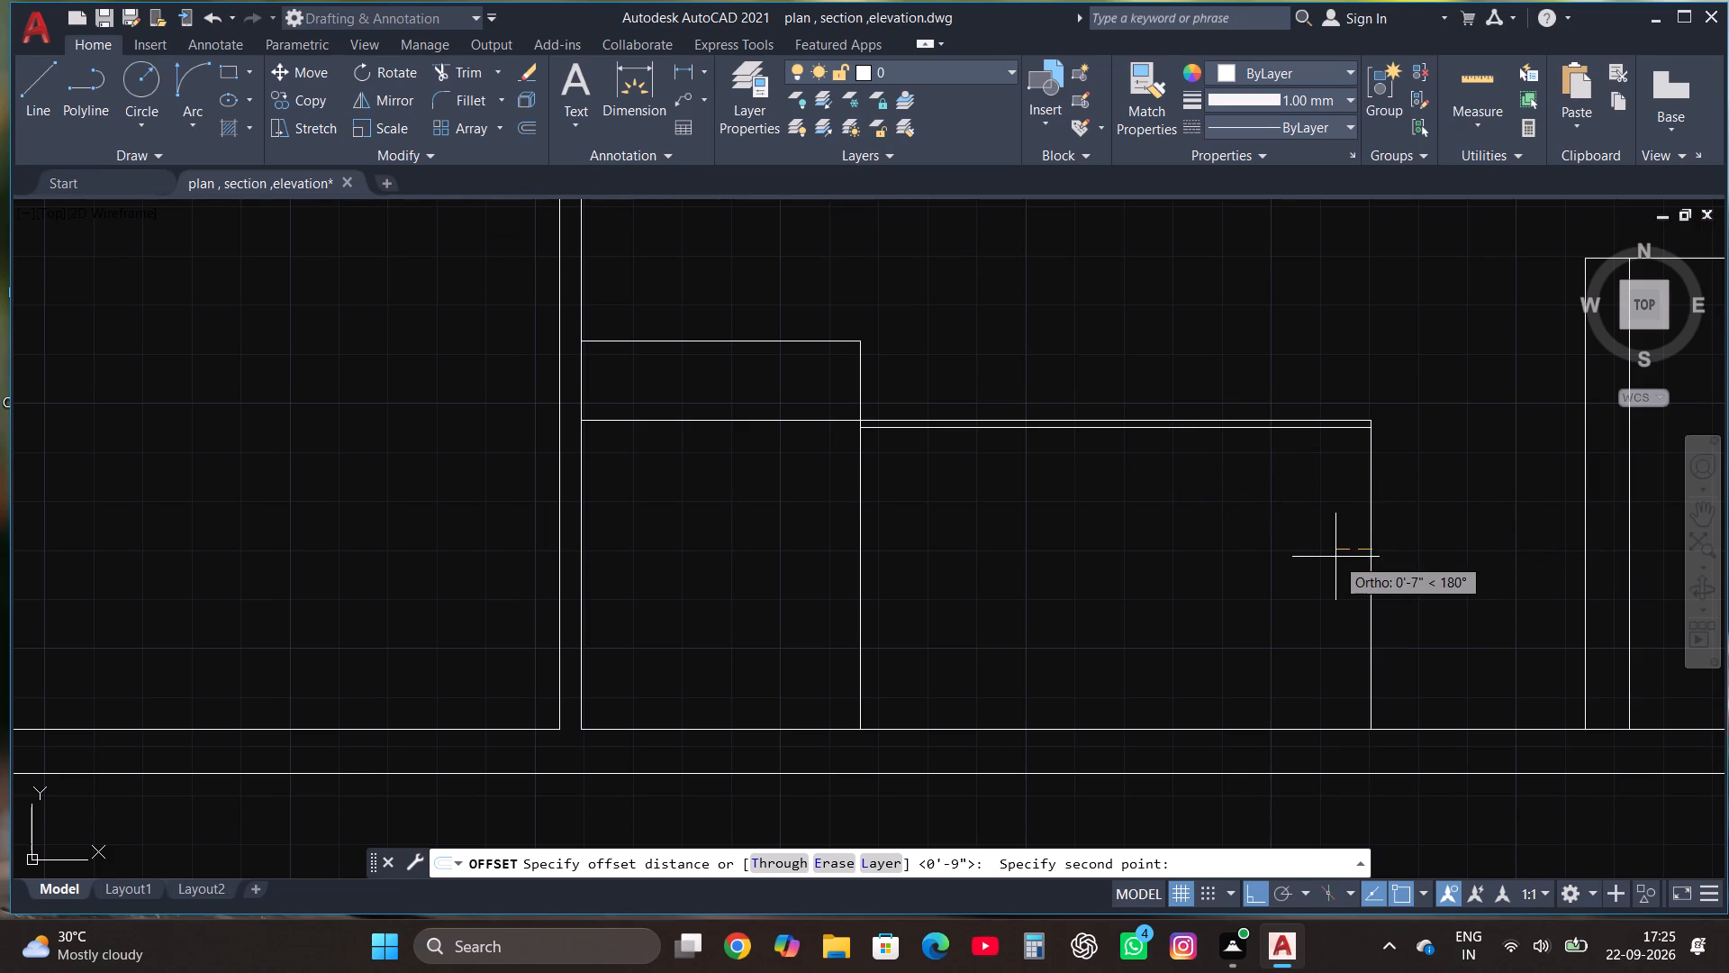
pyautogui.write('10"')
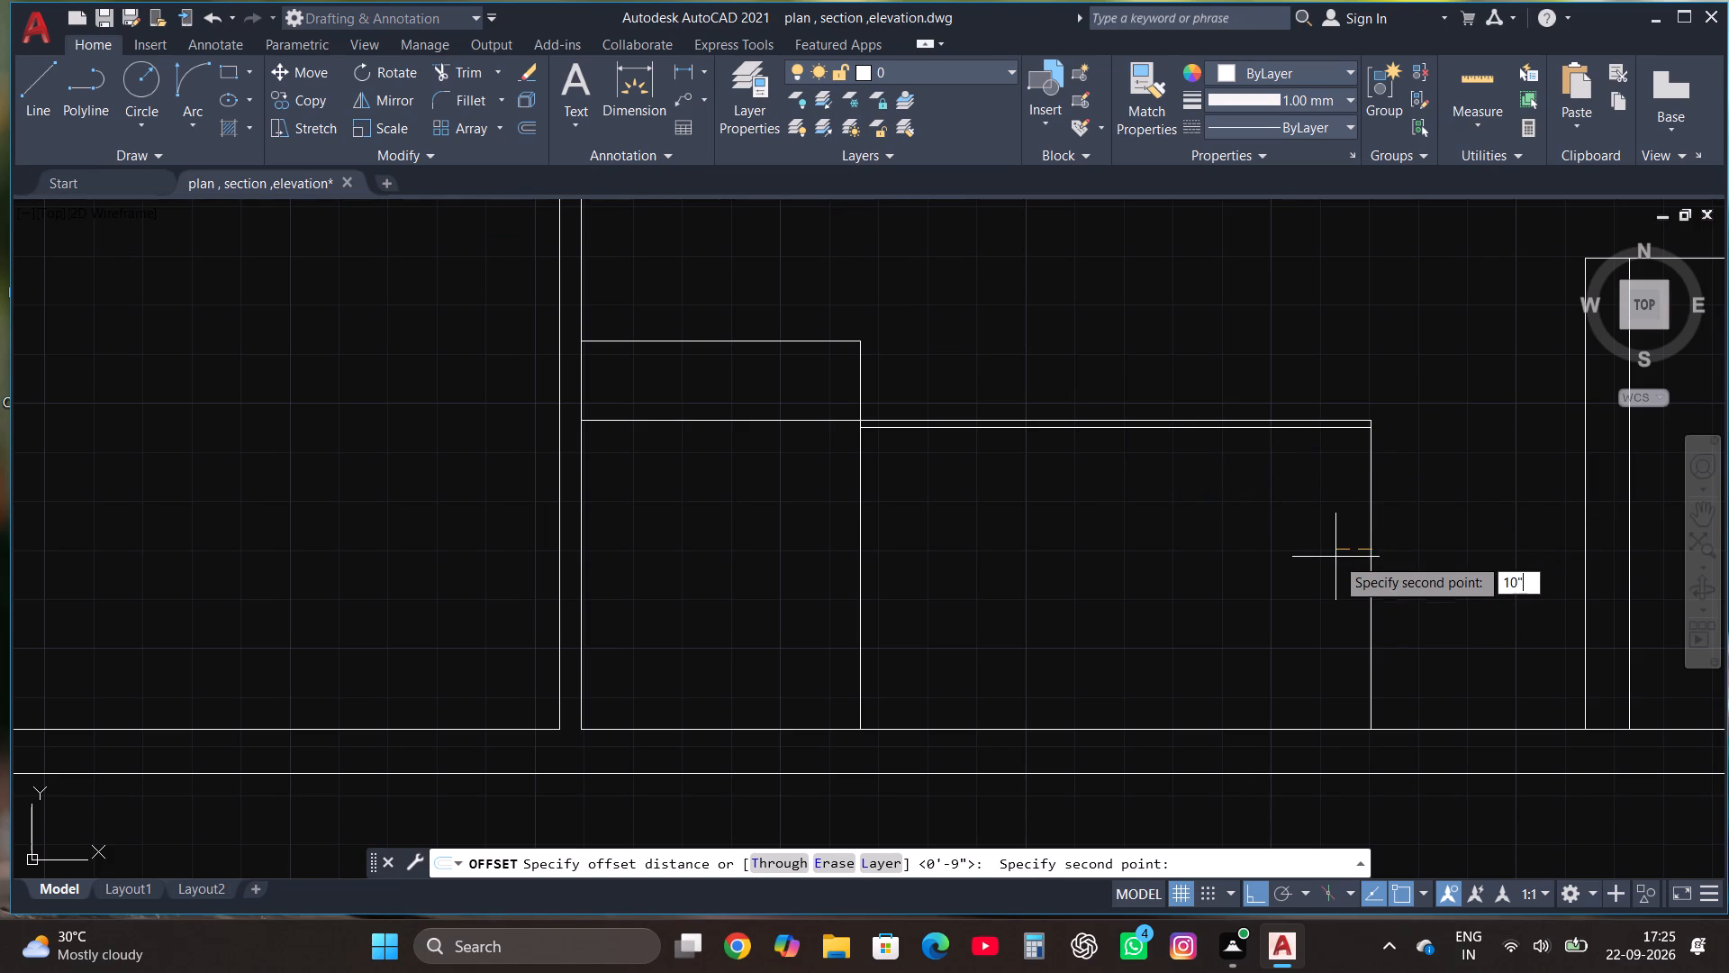
pyautogui.press('Return')
pyautogui.click(1230, 573)
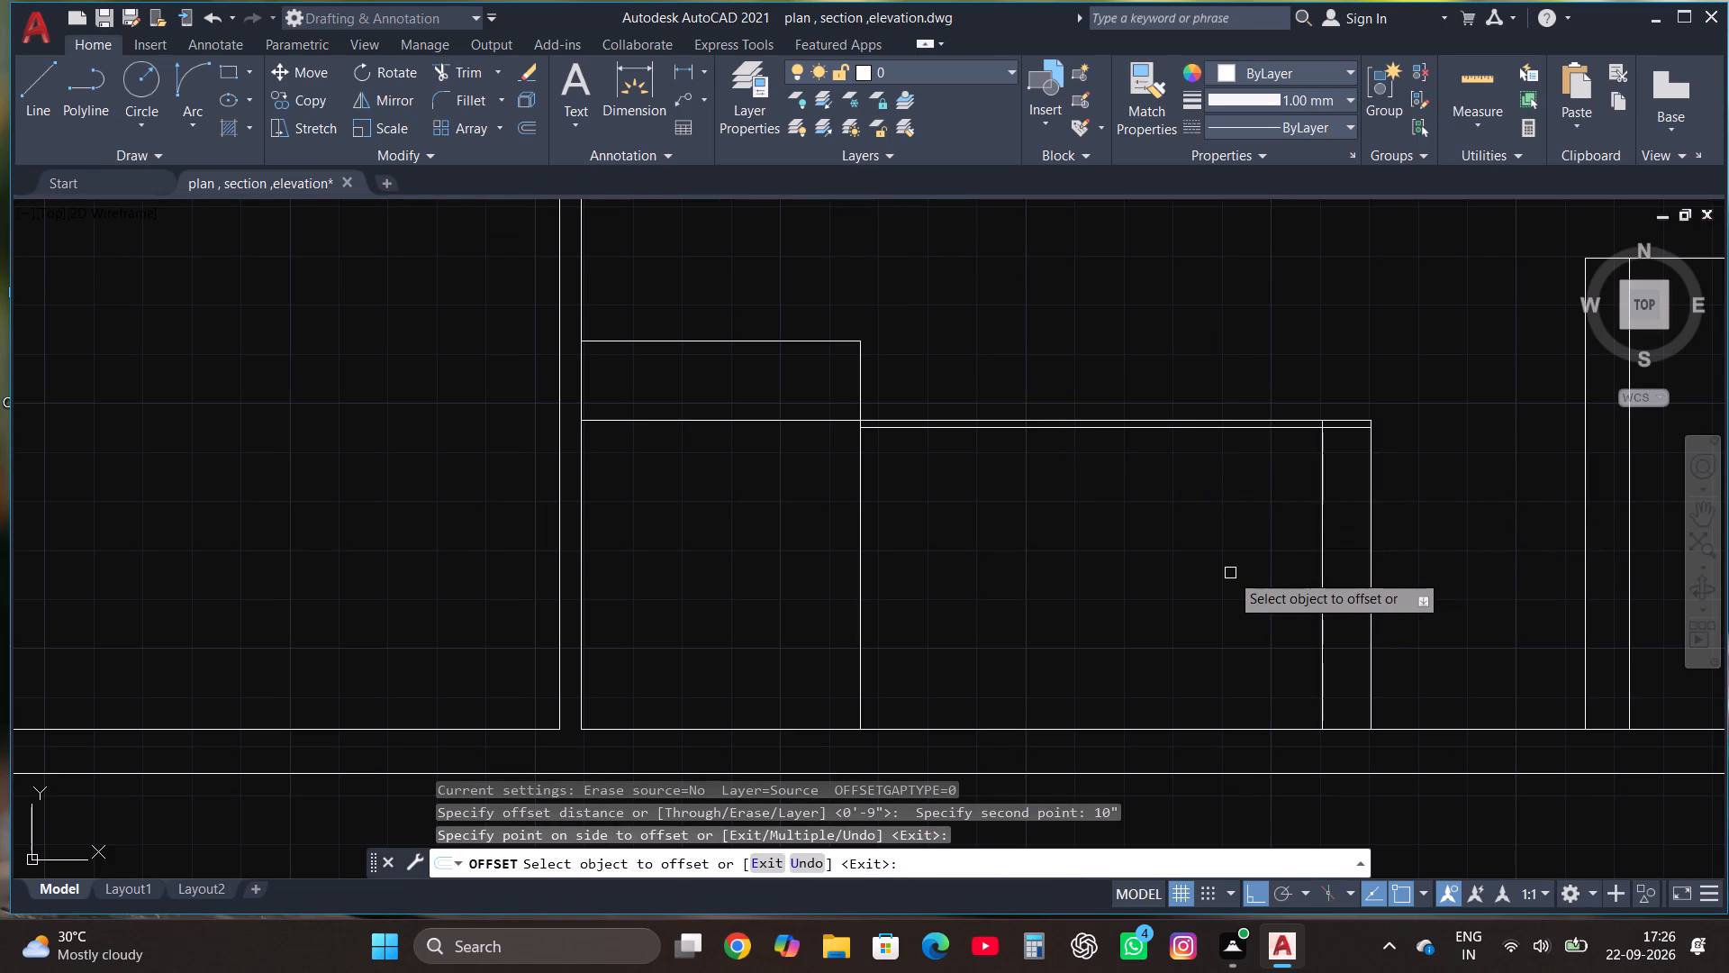
# Offset each successive tread line 10" toward the rectangle, adding eight more tread lines.
pyautogui.click(1317, 561)
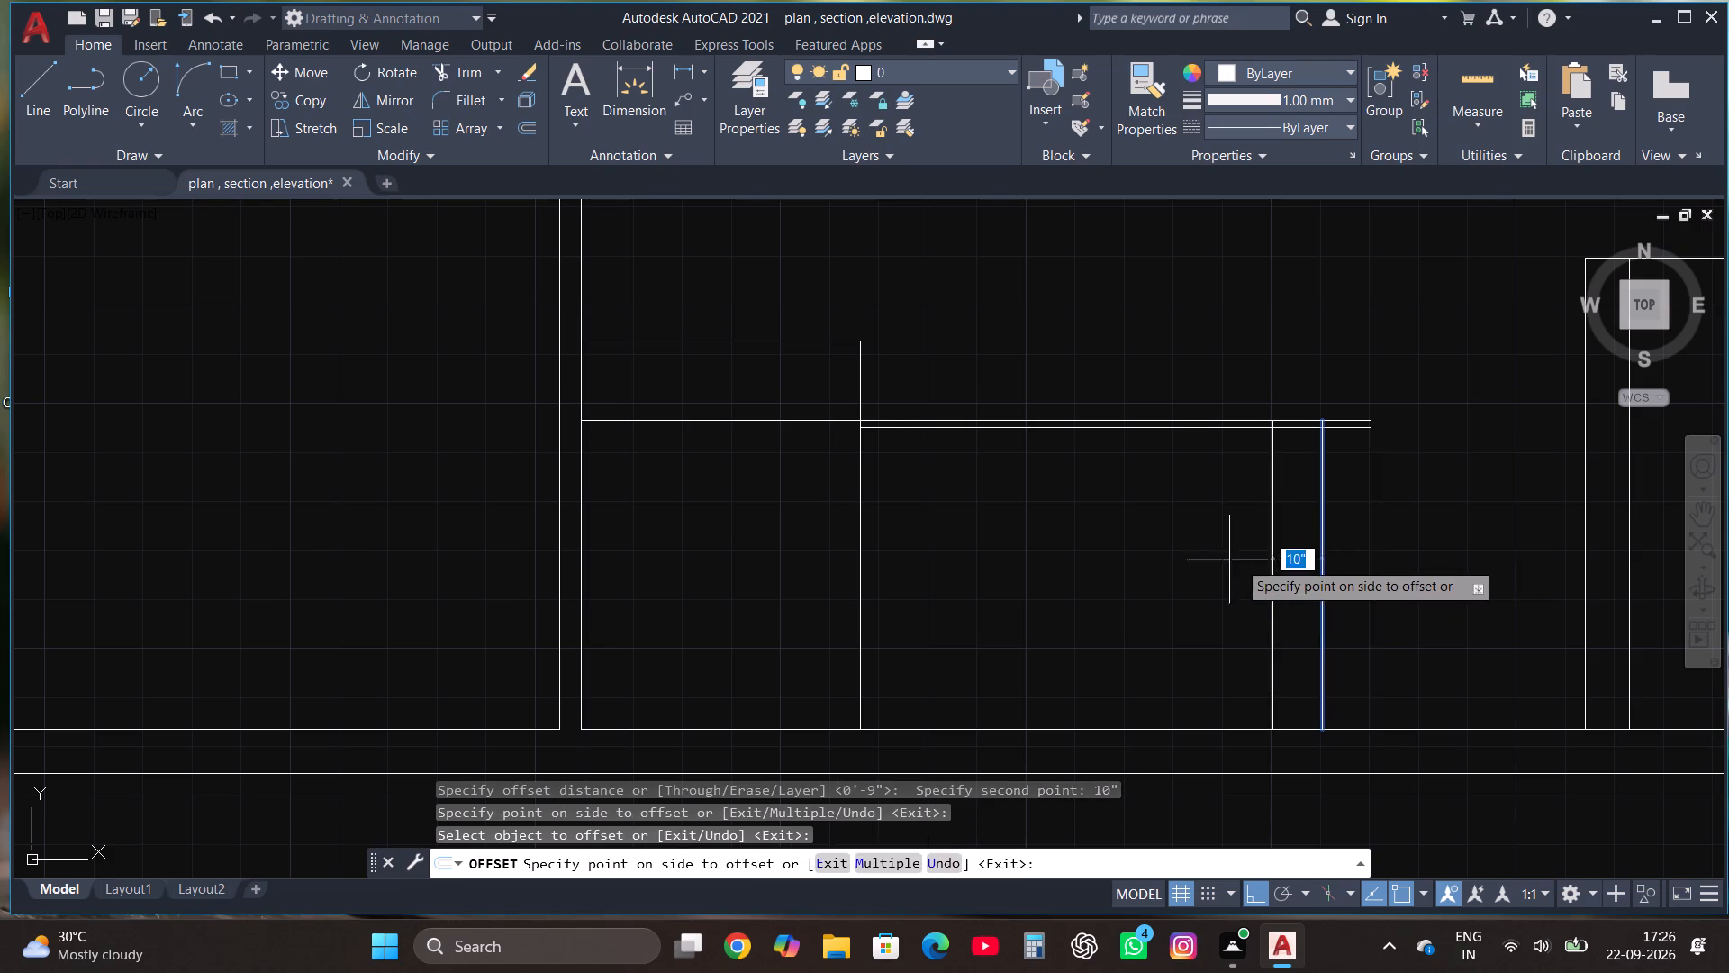
pyautogui.click(1219, 556)
pyautogui.click(1270, 554)
pyautogui.click(1149, 554)
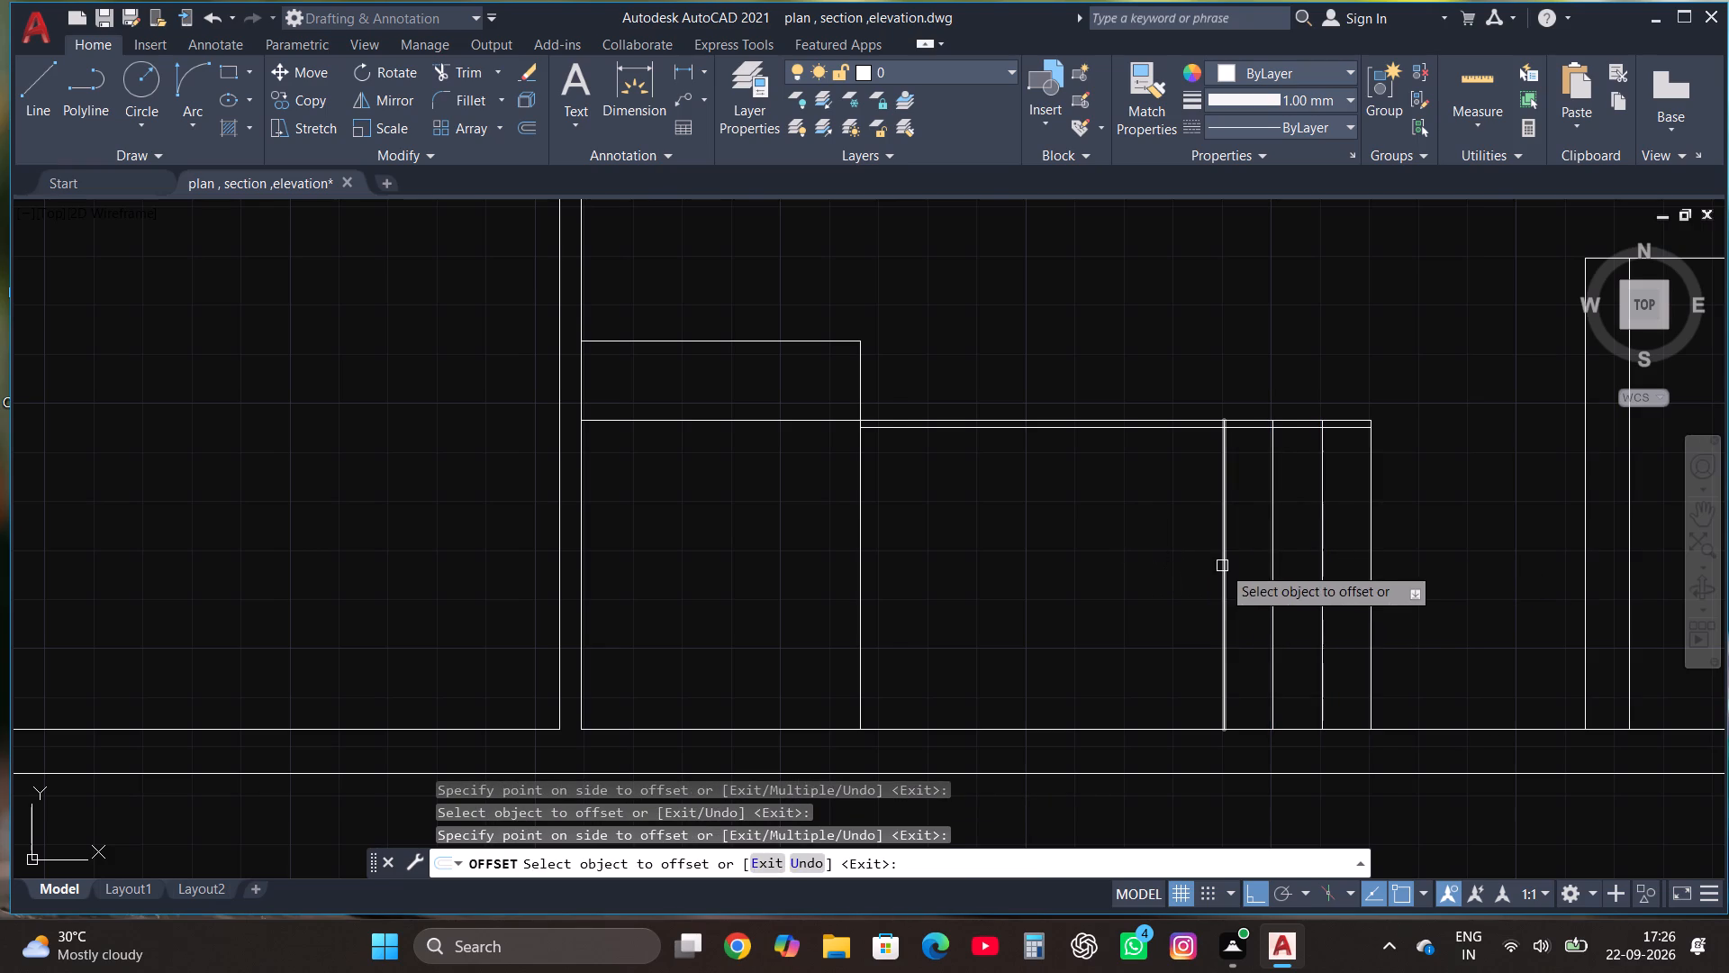
pyautogui.click(1222, 566)
pyautogui.click(1127, 577)
pyautogui.click(1173, 553)
pyautogui.click(1065, 550)
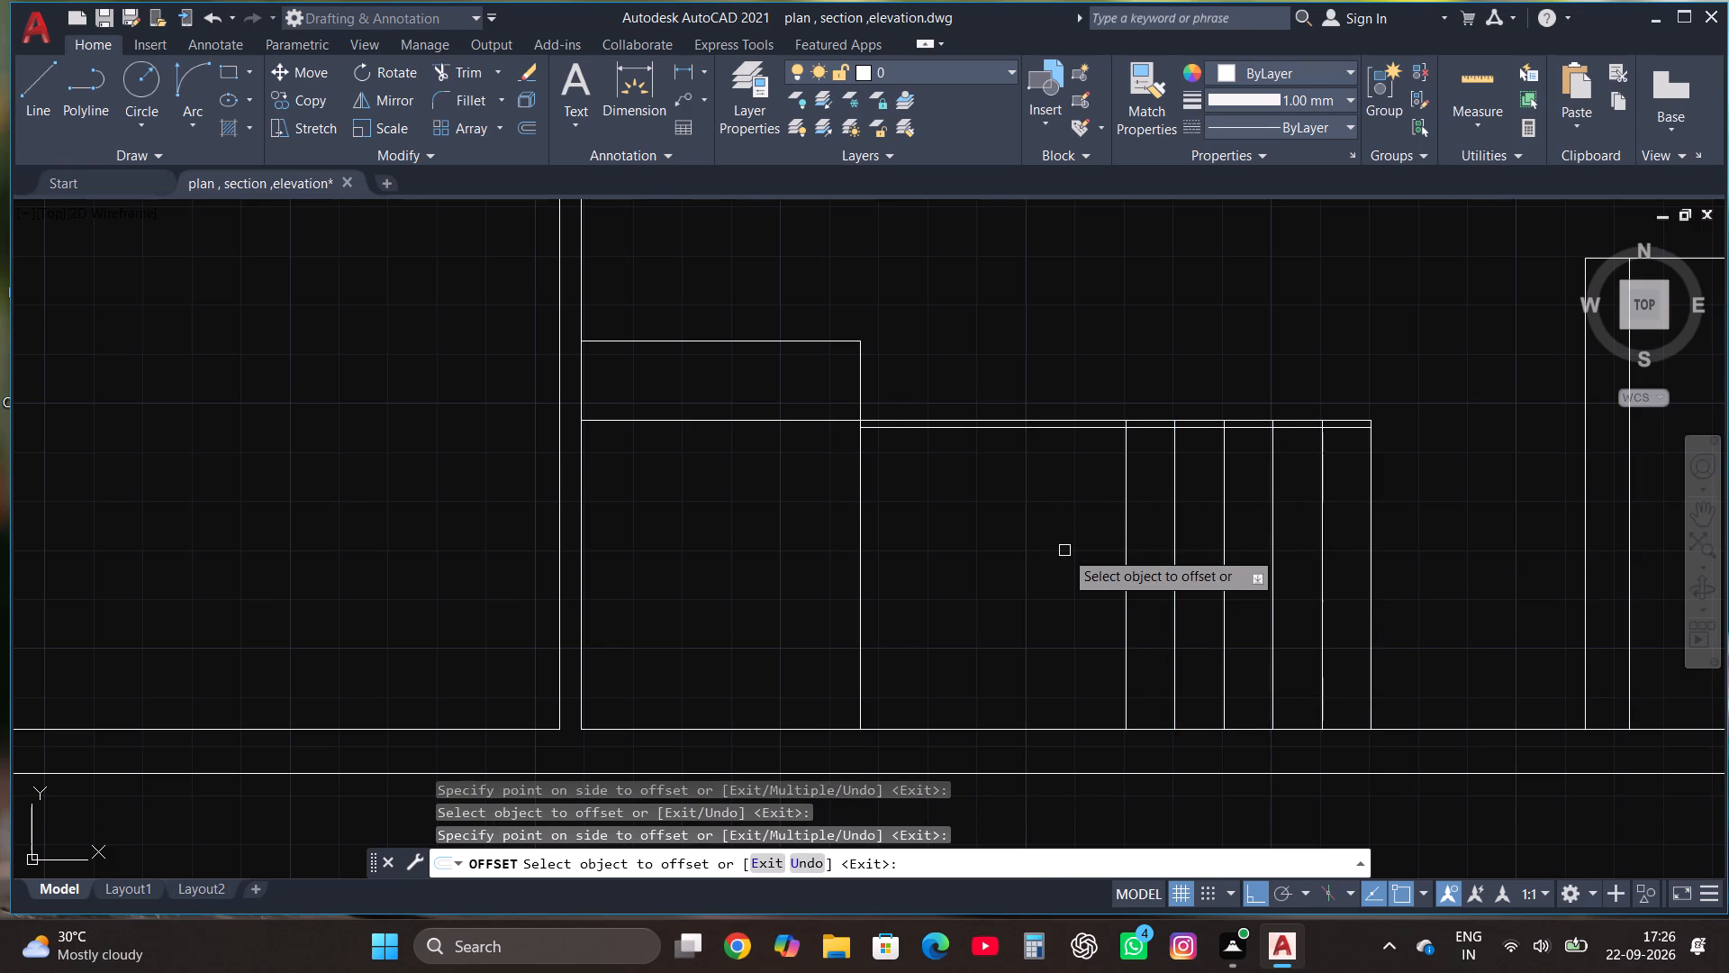
pyautogui.click(1127, 541)
pyautogui.click(1033, 541)
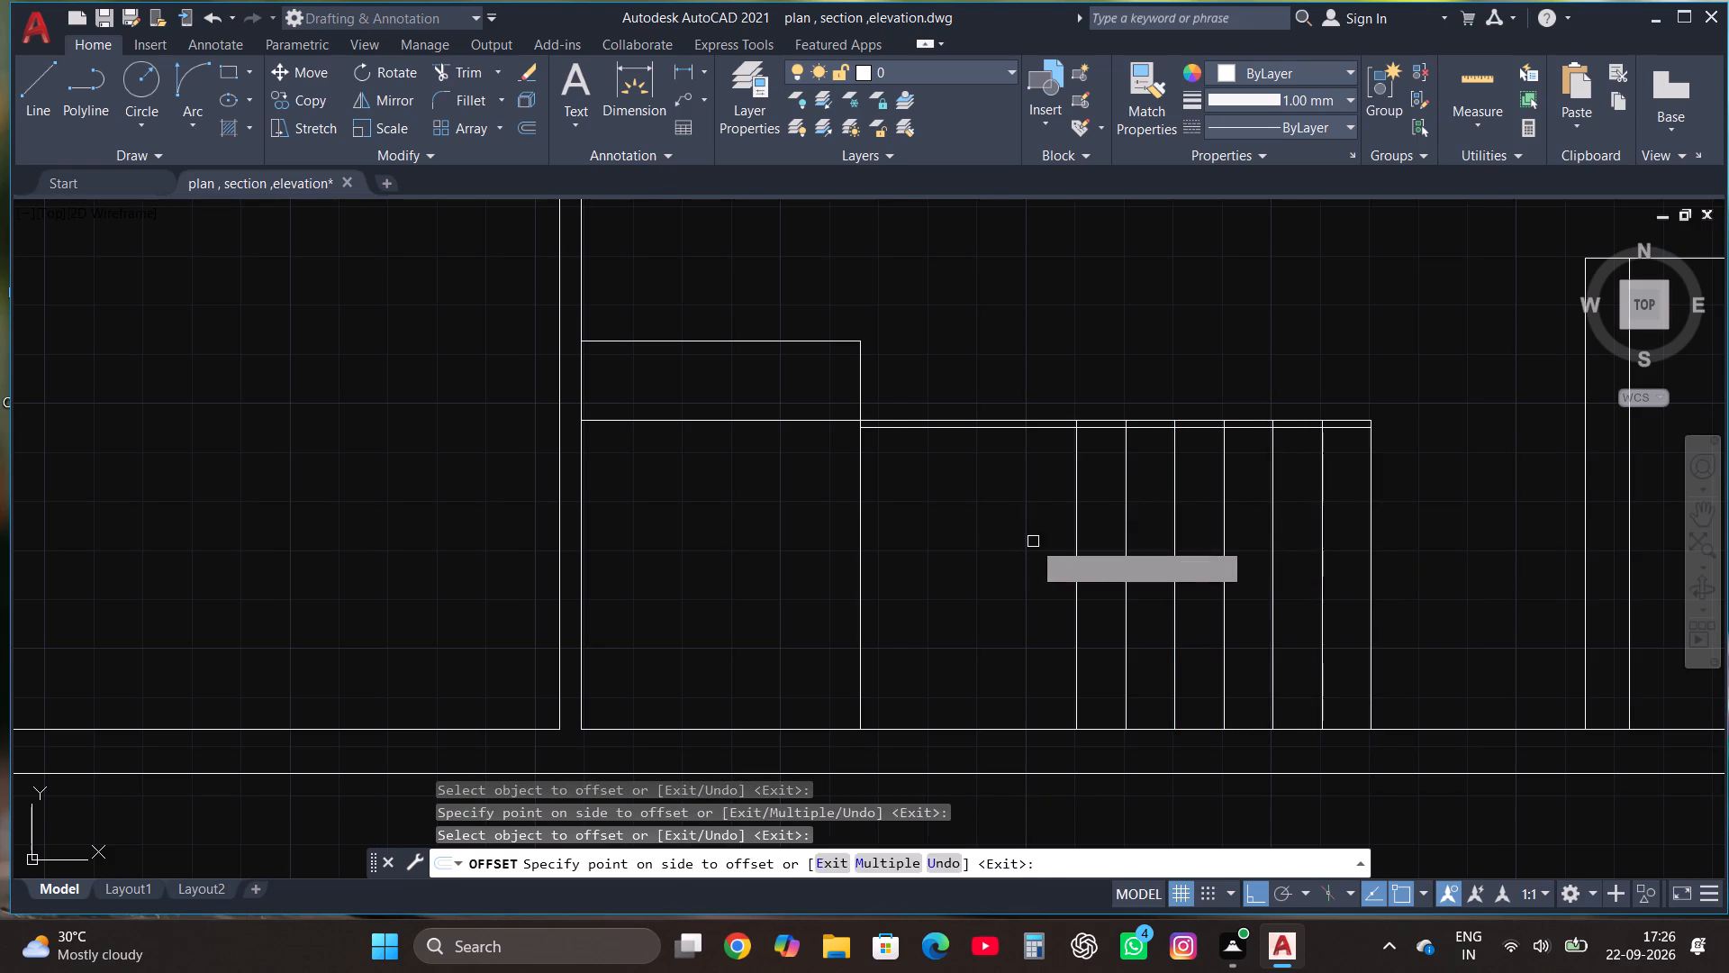
pyautogui.click(1076, 565)
pyautogui.click(1031, 561)
pyautogui.click(1031, 561)
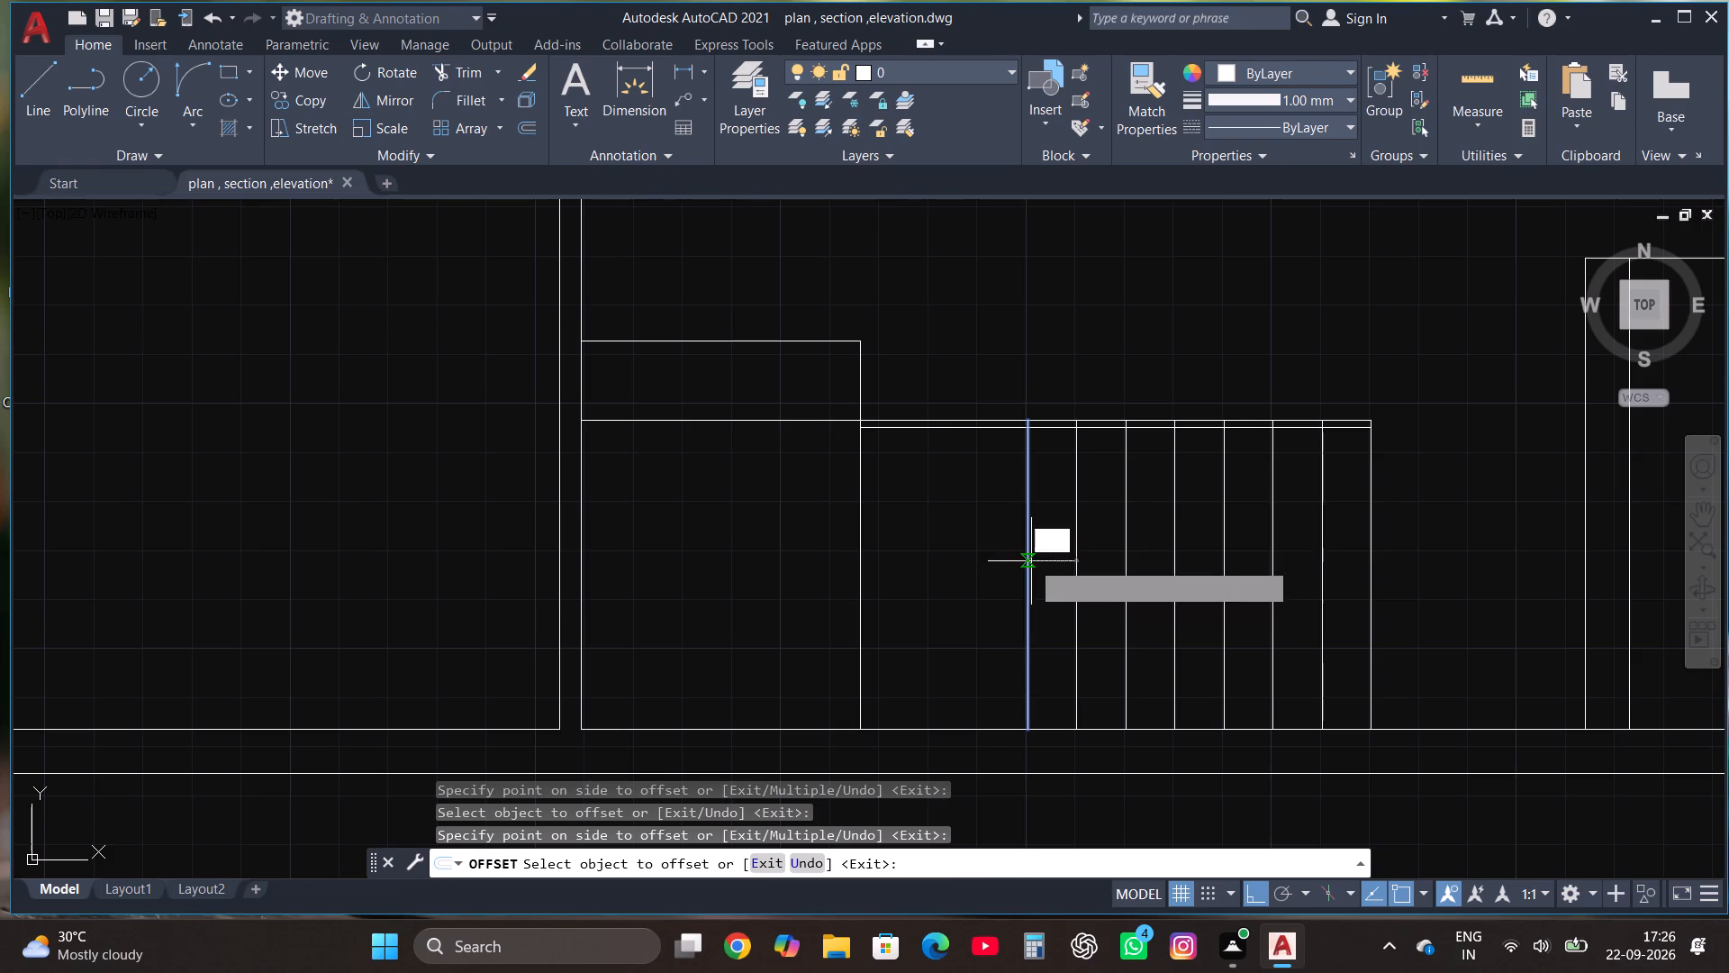
pyautogui.click(1000, 549)
pyautogui.click(973, 533)
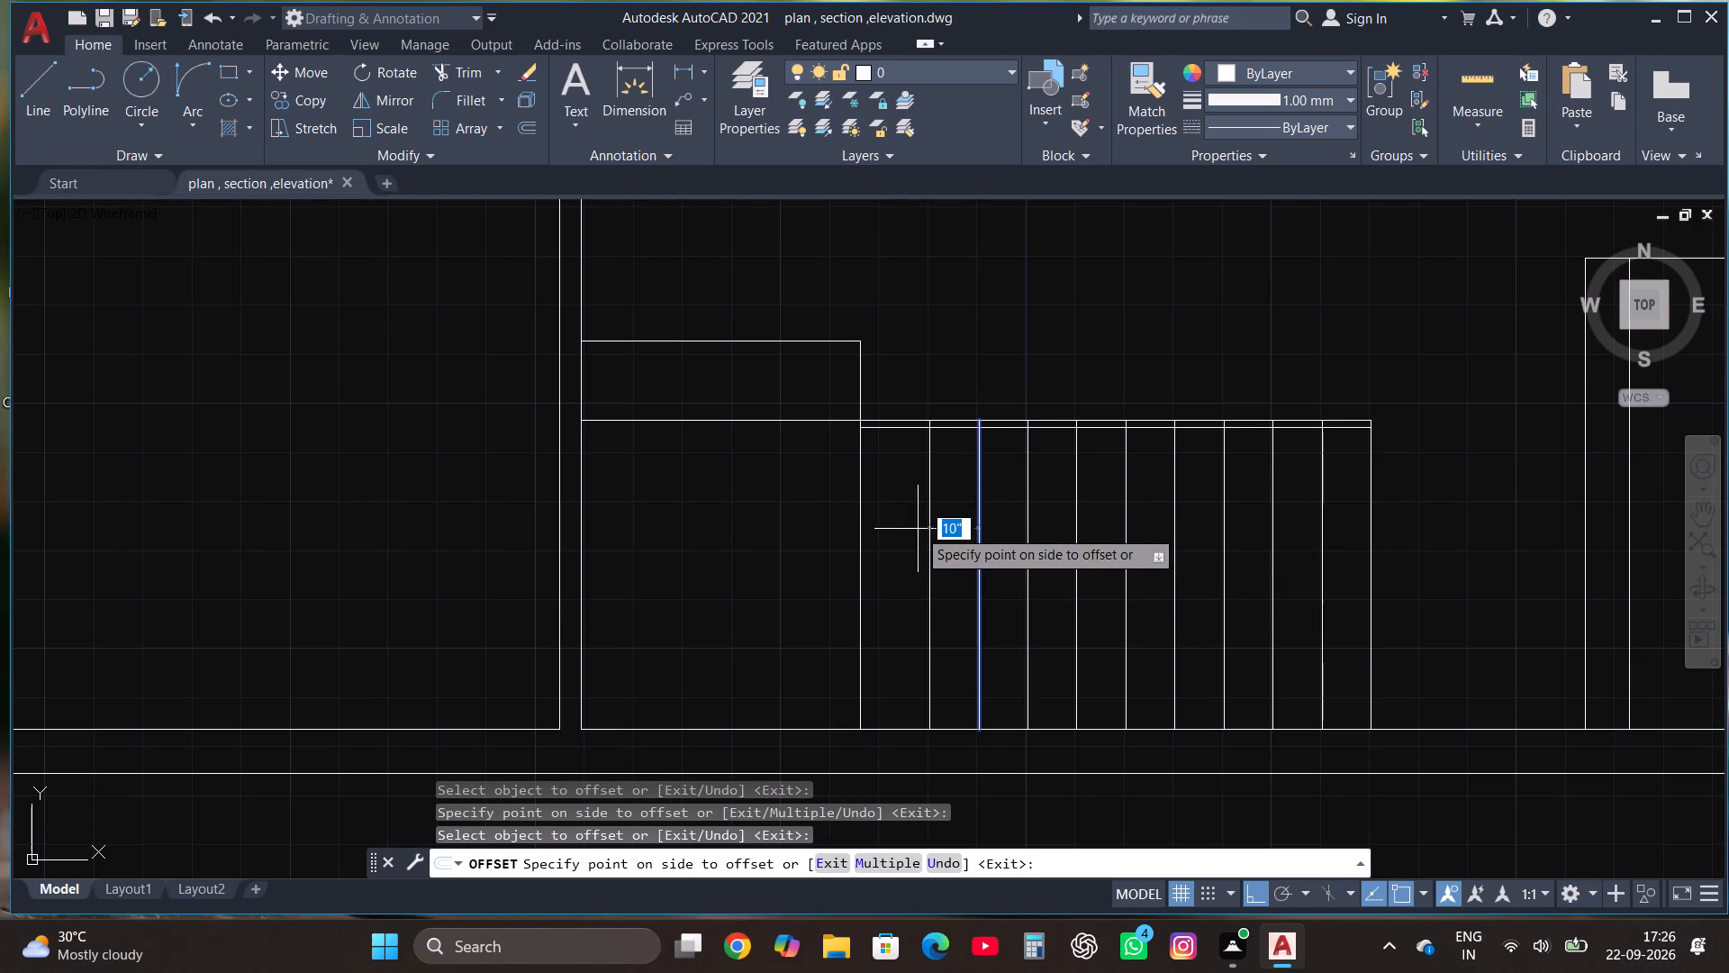
pyautogui.click(918, 529)
pyautogui.press('Escape')
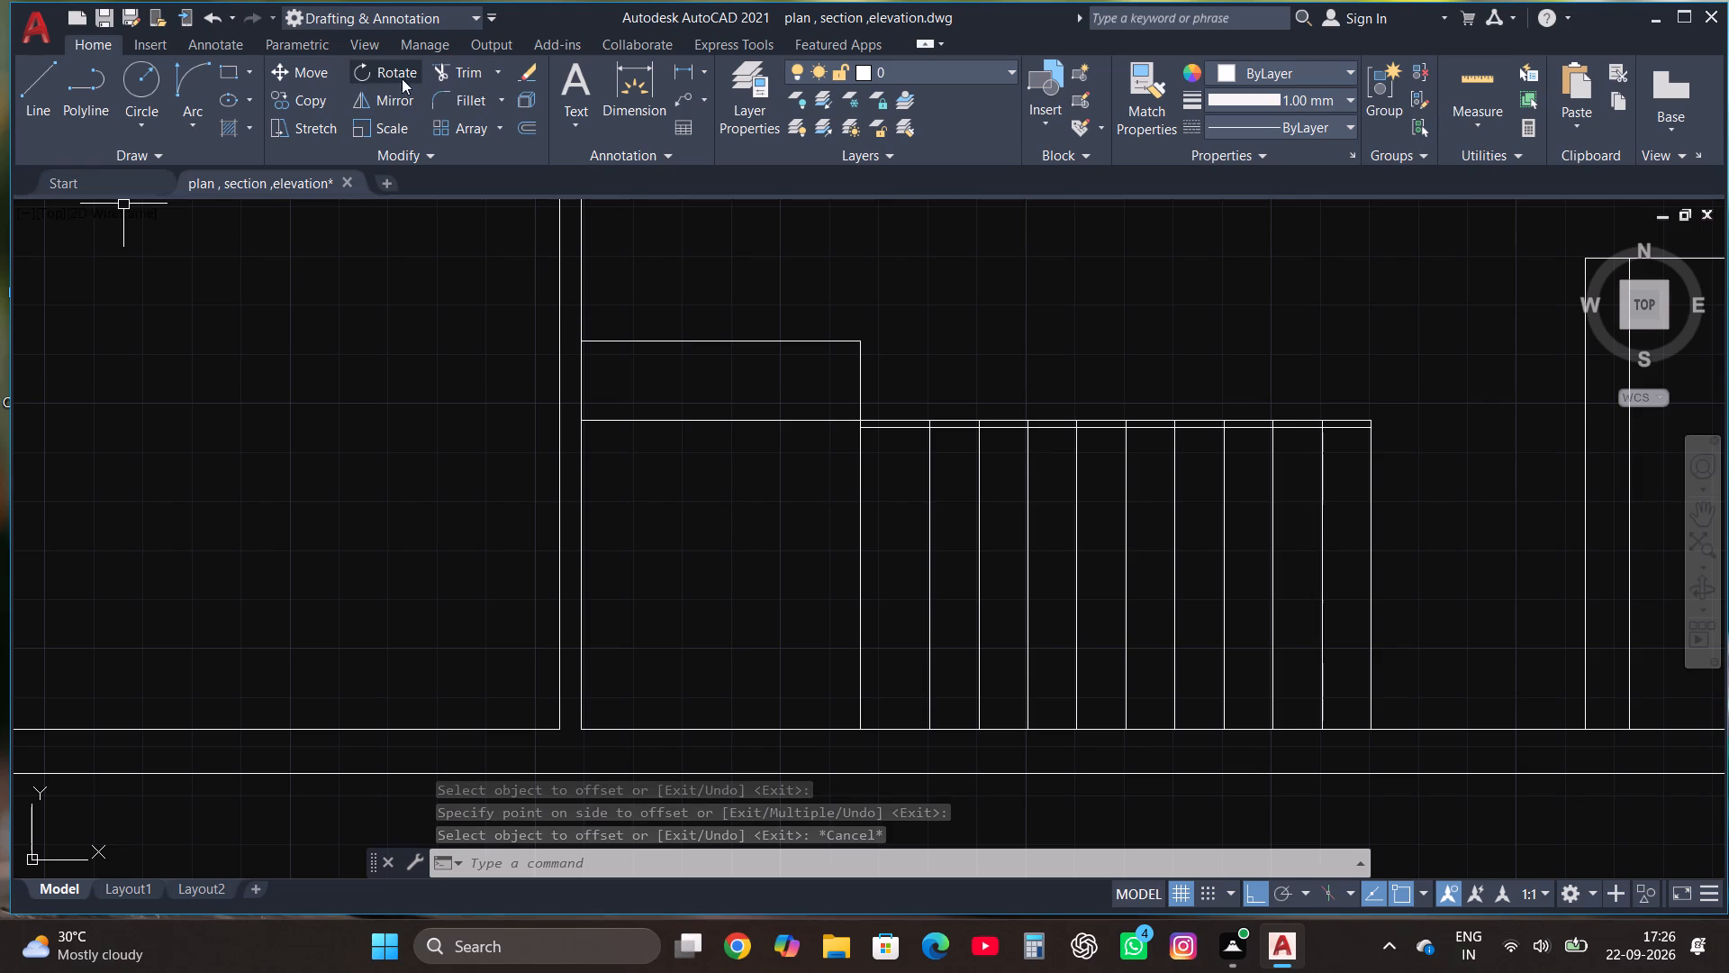
# Trim the tread lines' upper ends out of the narrow gap between the staircase's two horizontal lines.
pyautogui.click(454, 73)
pyautogui.scroll(2, 966, 414)
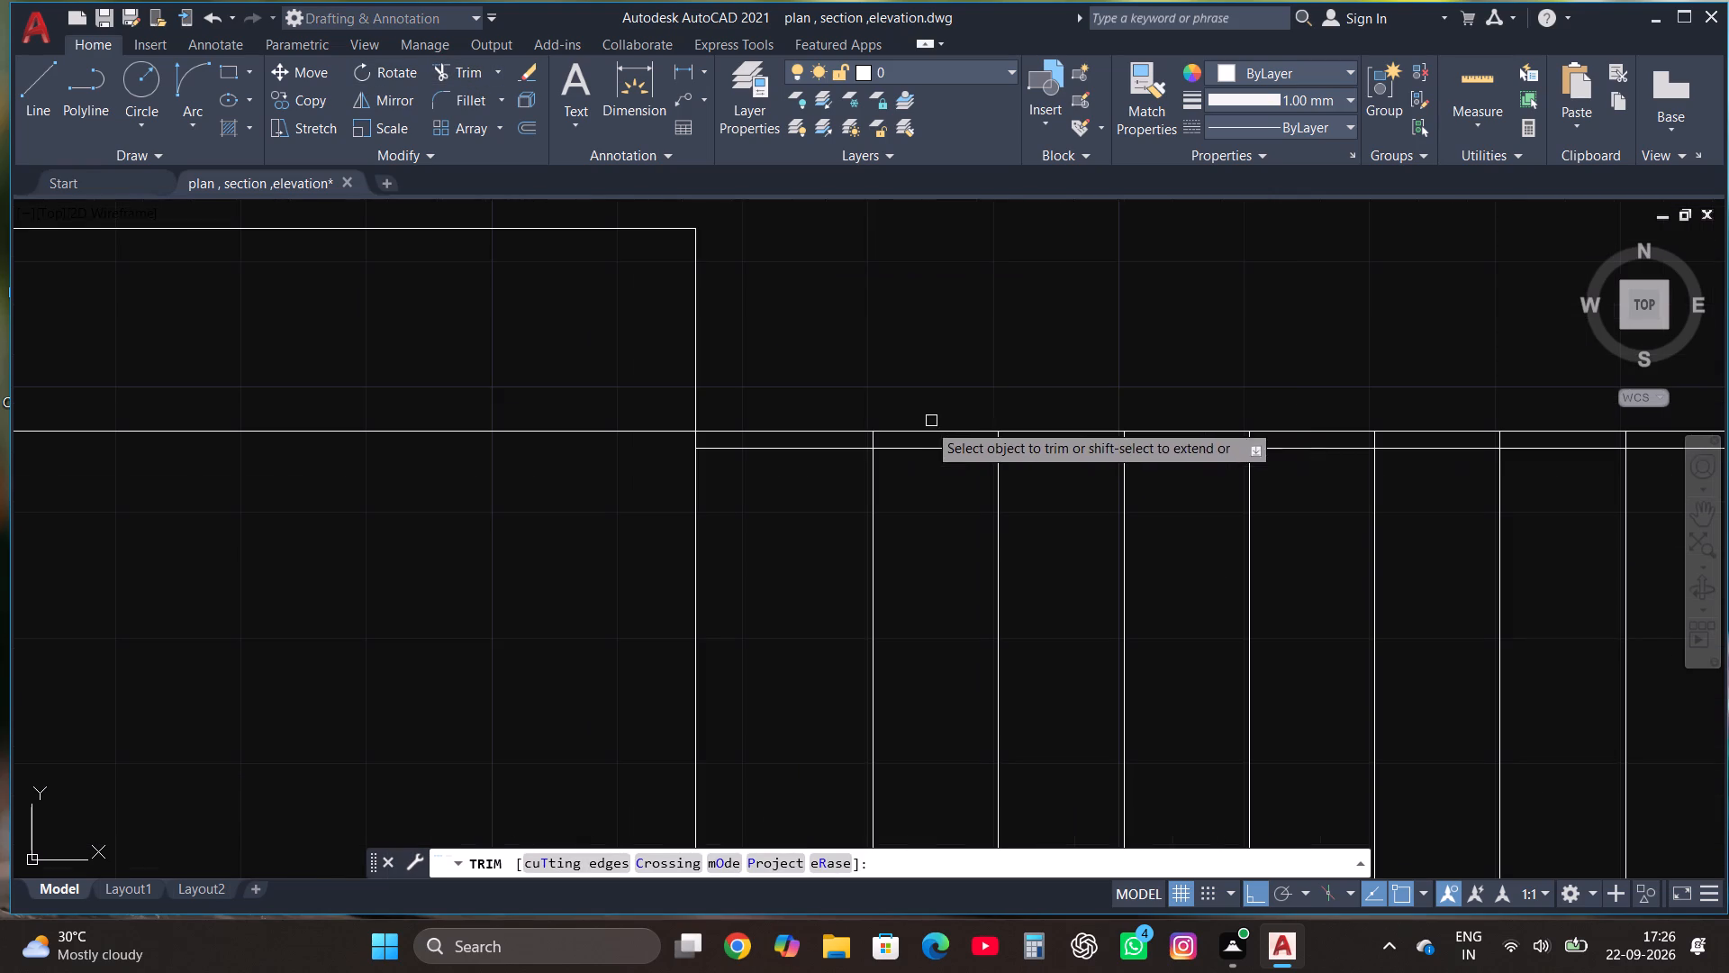
pyautogui.scroll(4, 855, 440)
pyautogui.click(836, 446)
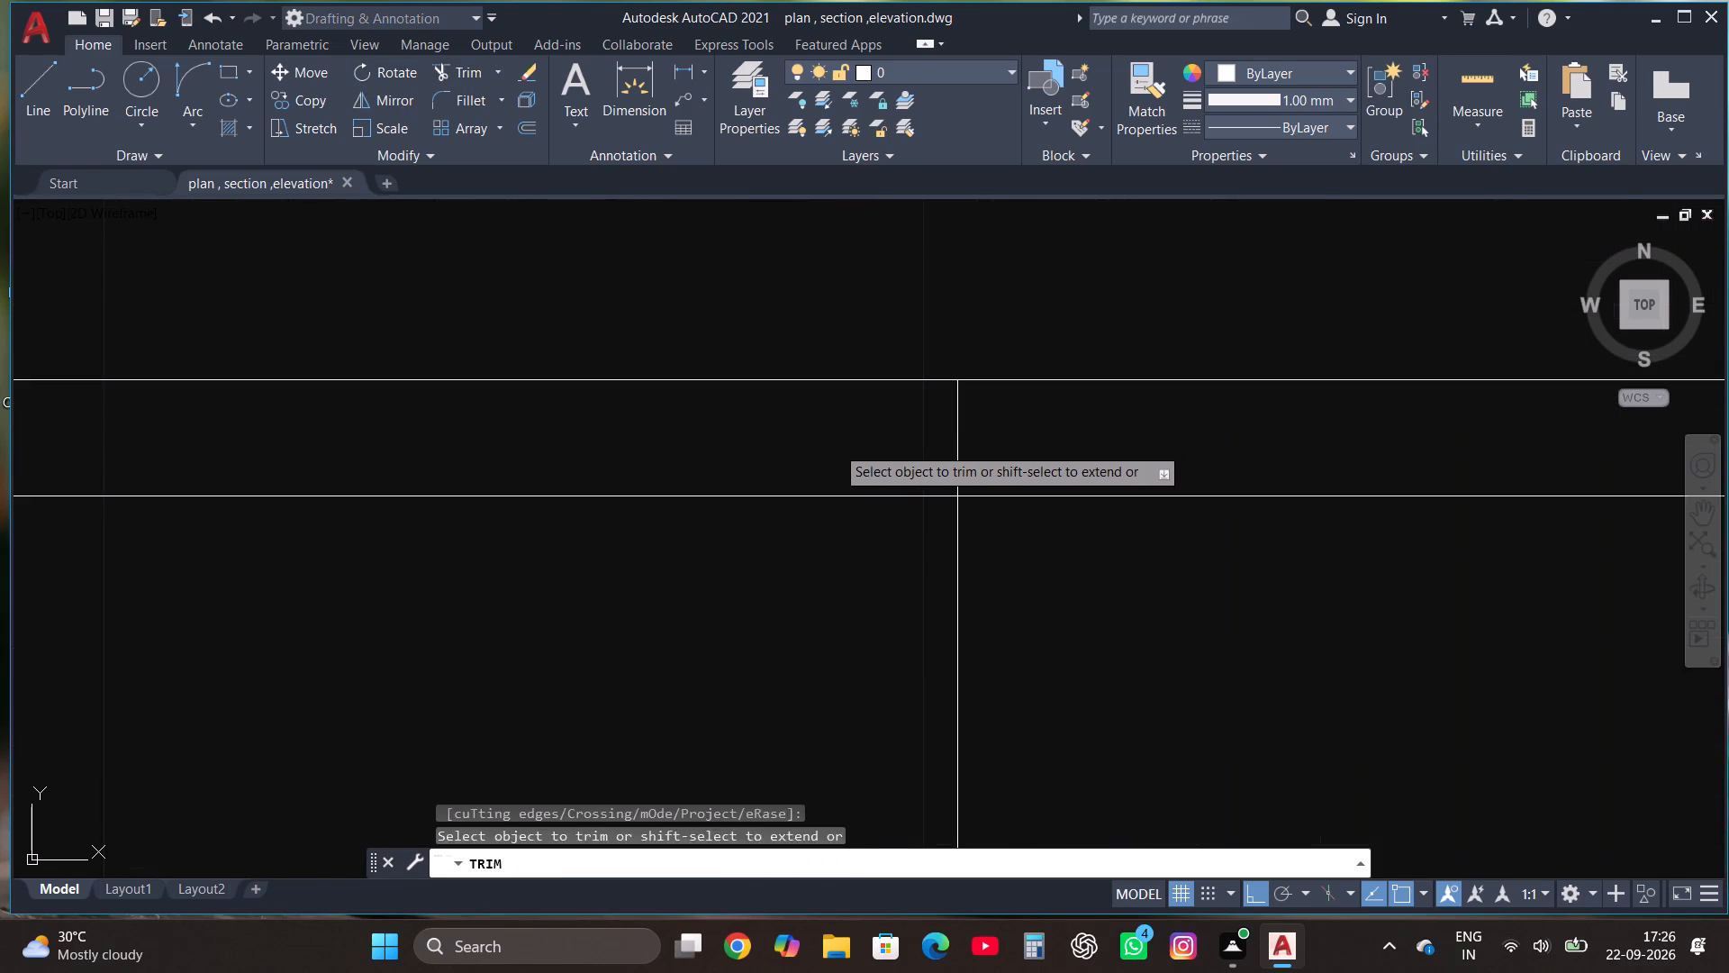
pyautogui.scroll(-1, 1011, 459)
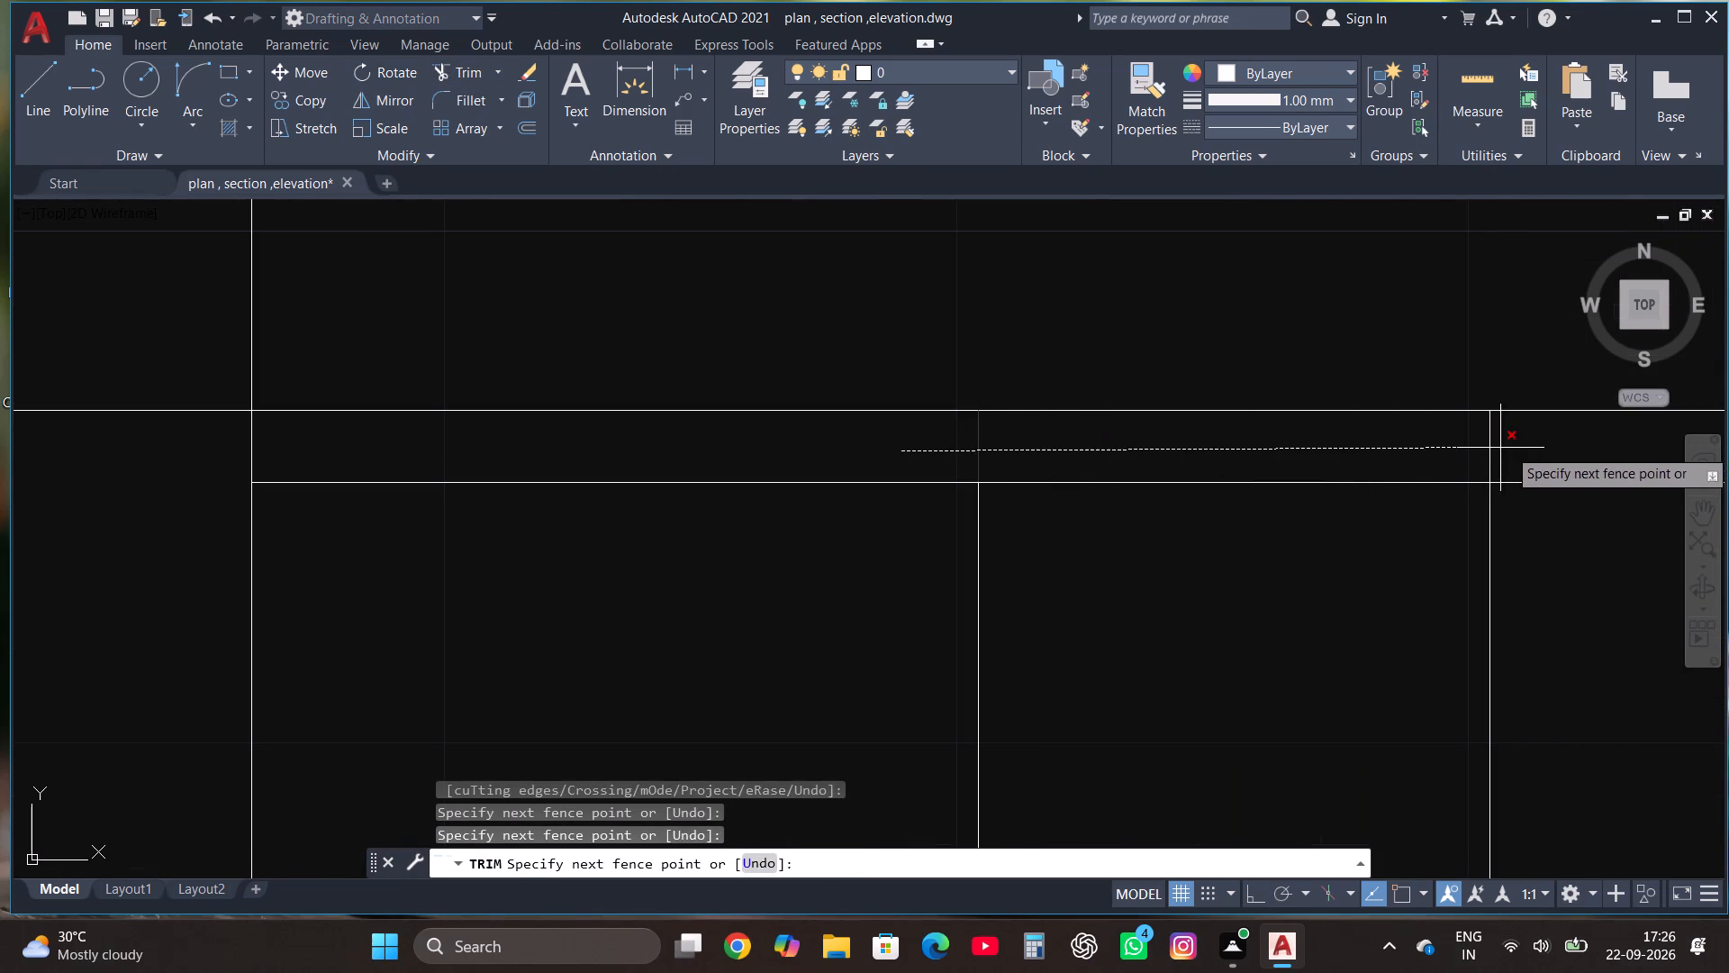
pyautogui.click(1520, 448)
pyautogui.scroll(-4, 764, 559)
pyautogui.scroll(2, 1030, 560)
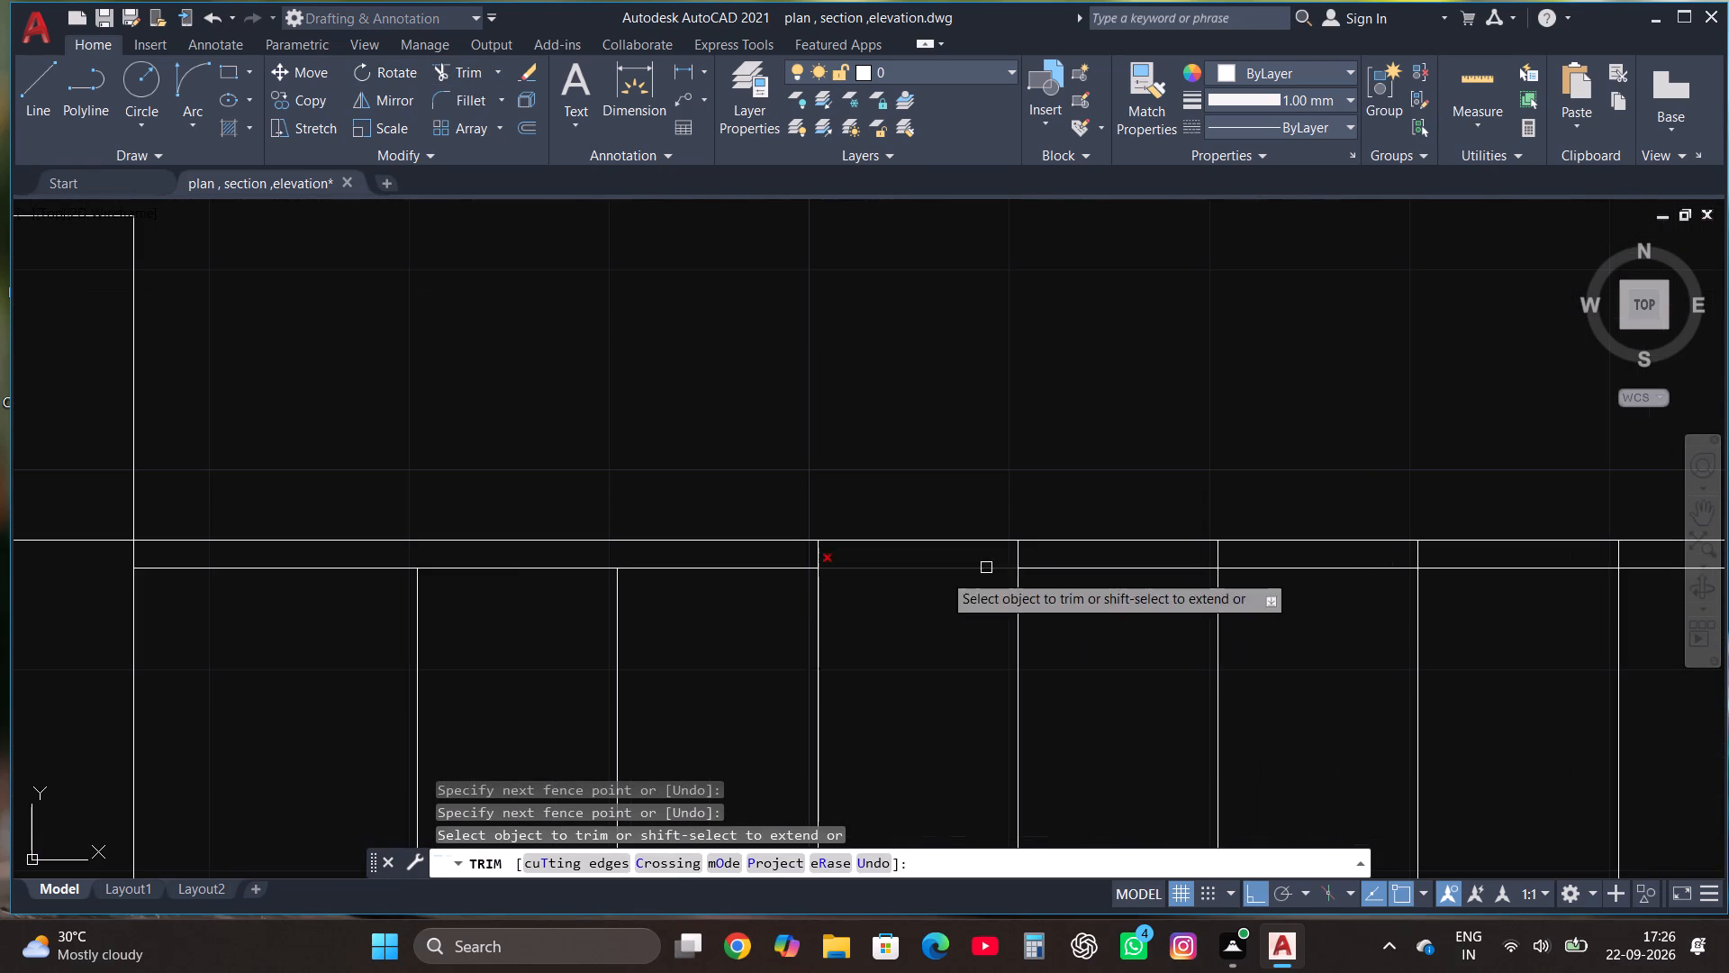
pyautogui.click(775, 551)
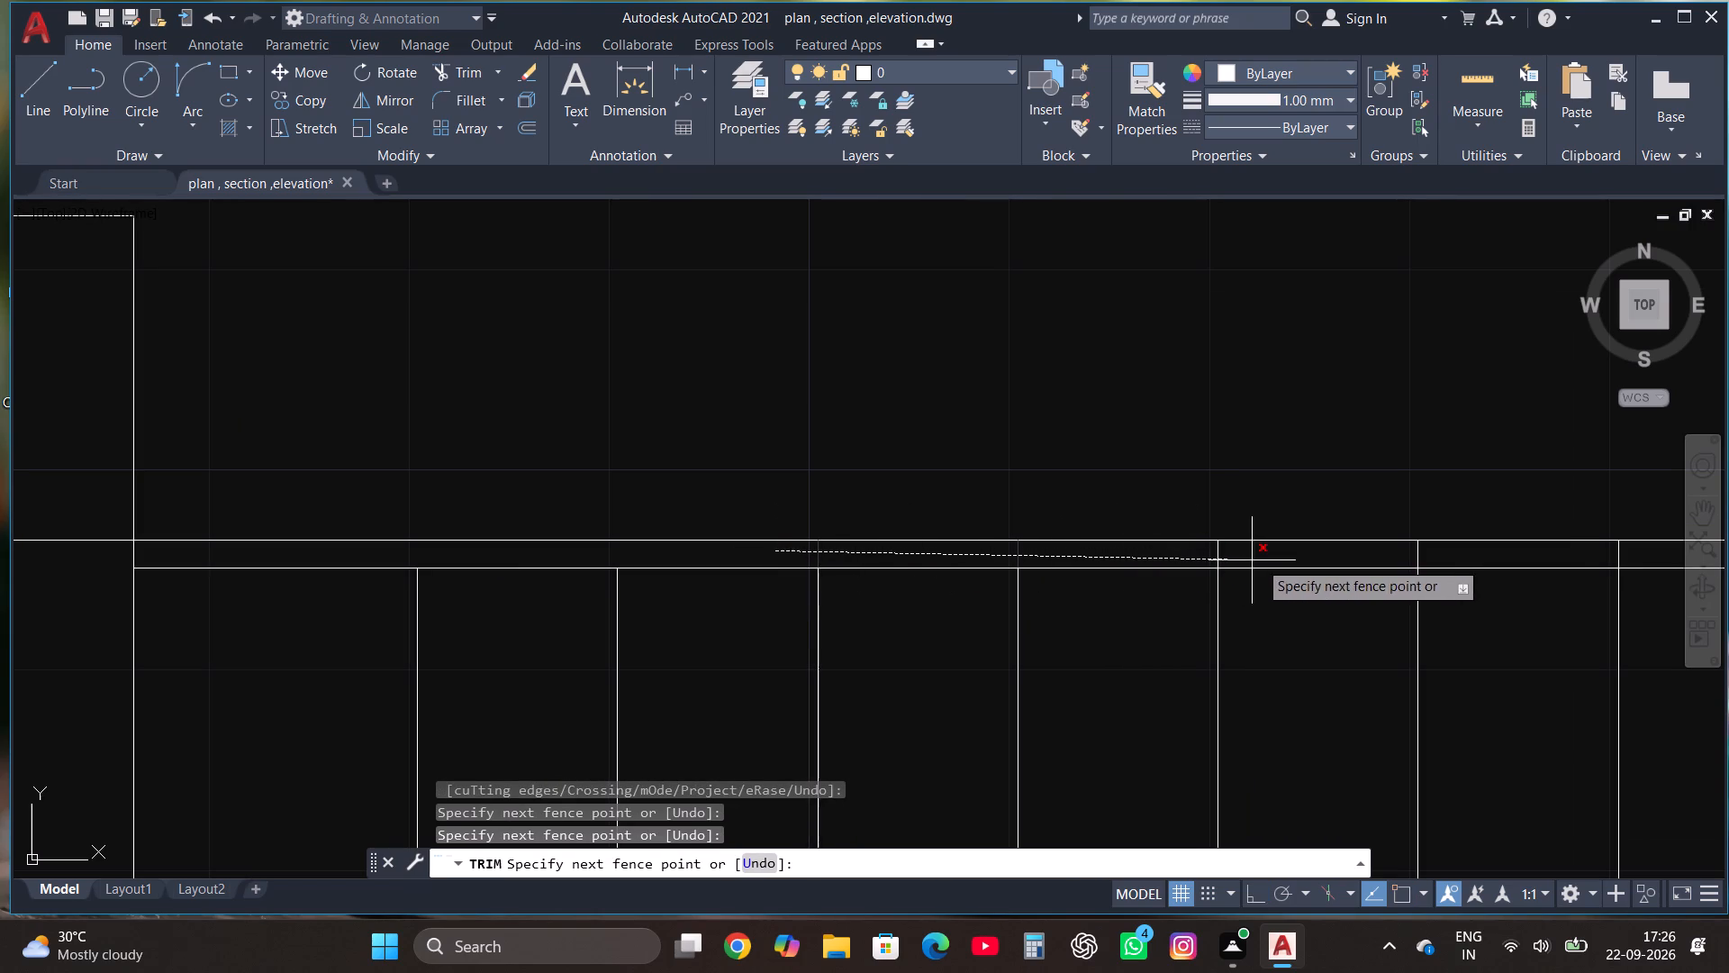
pyautogui.click(1437, 559)
pyautogui.scroll(-4, 495, 597)
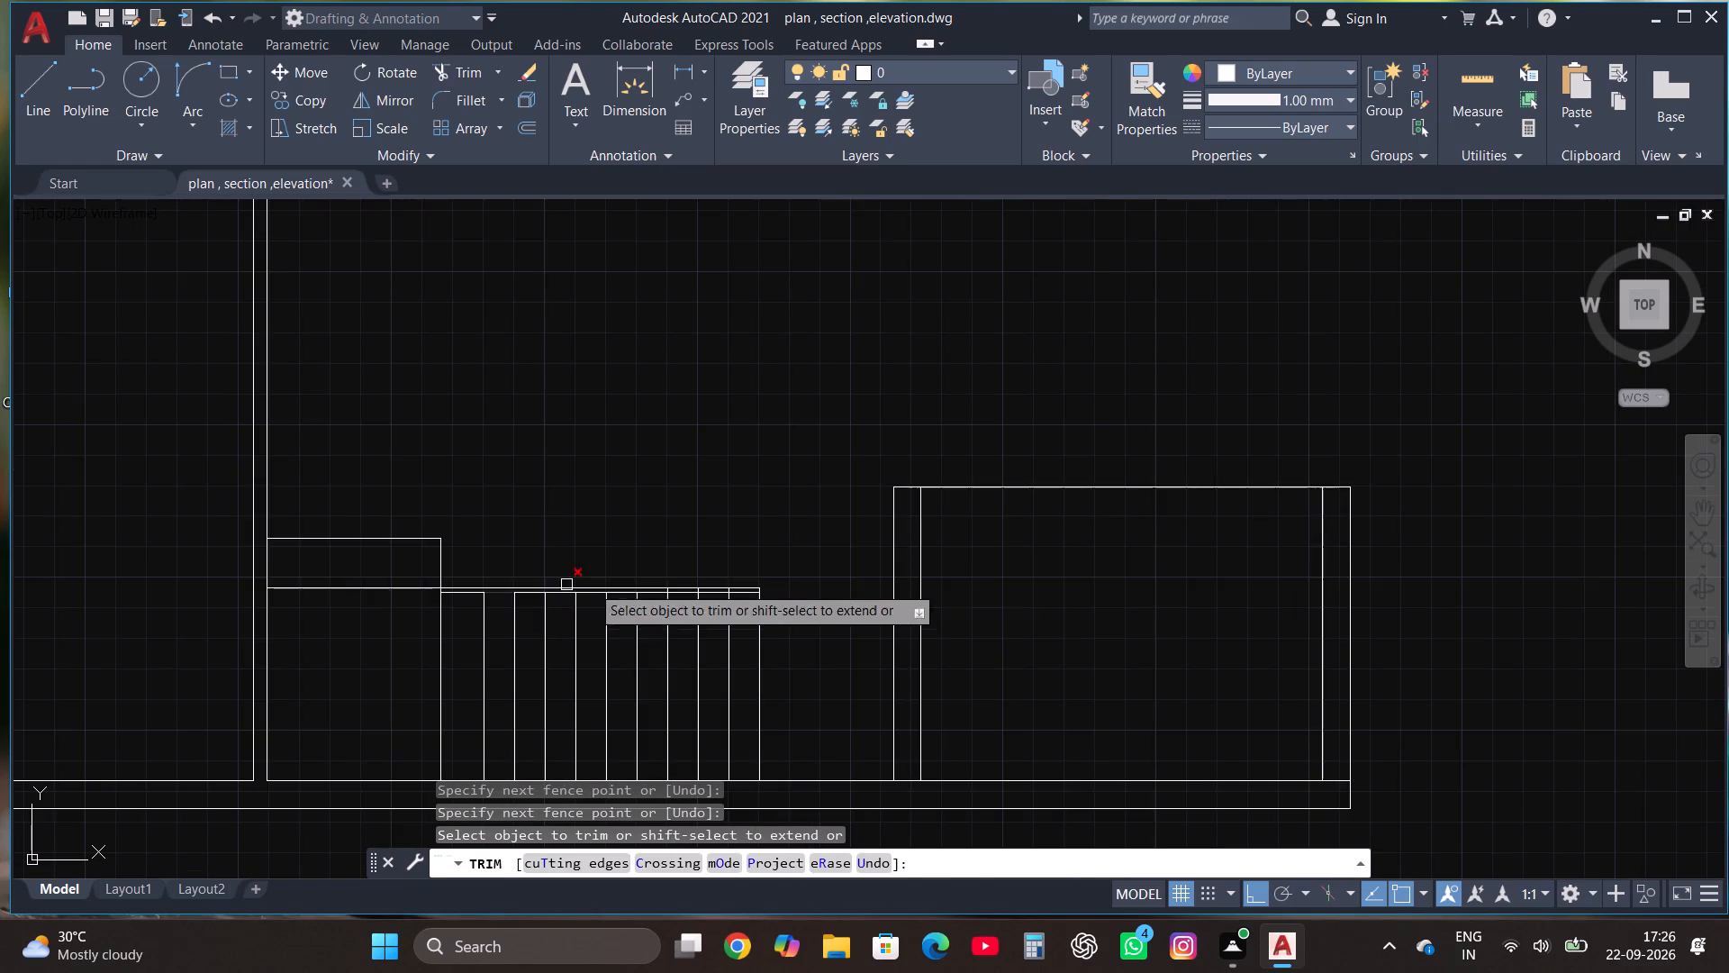
pyautogui.scroll(4, 688, 600)
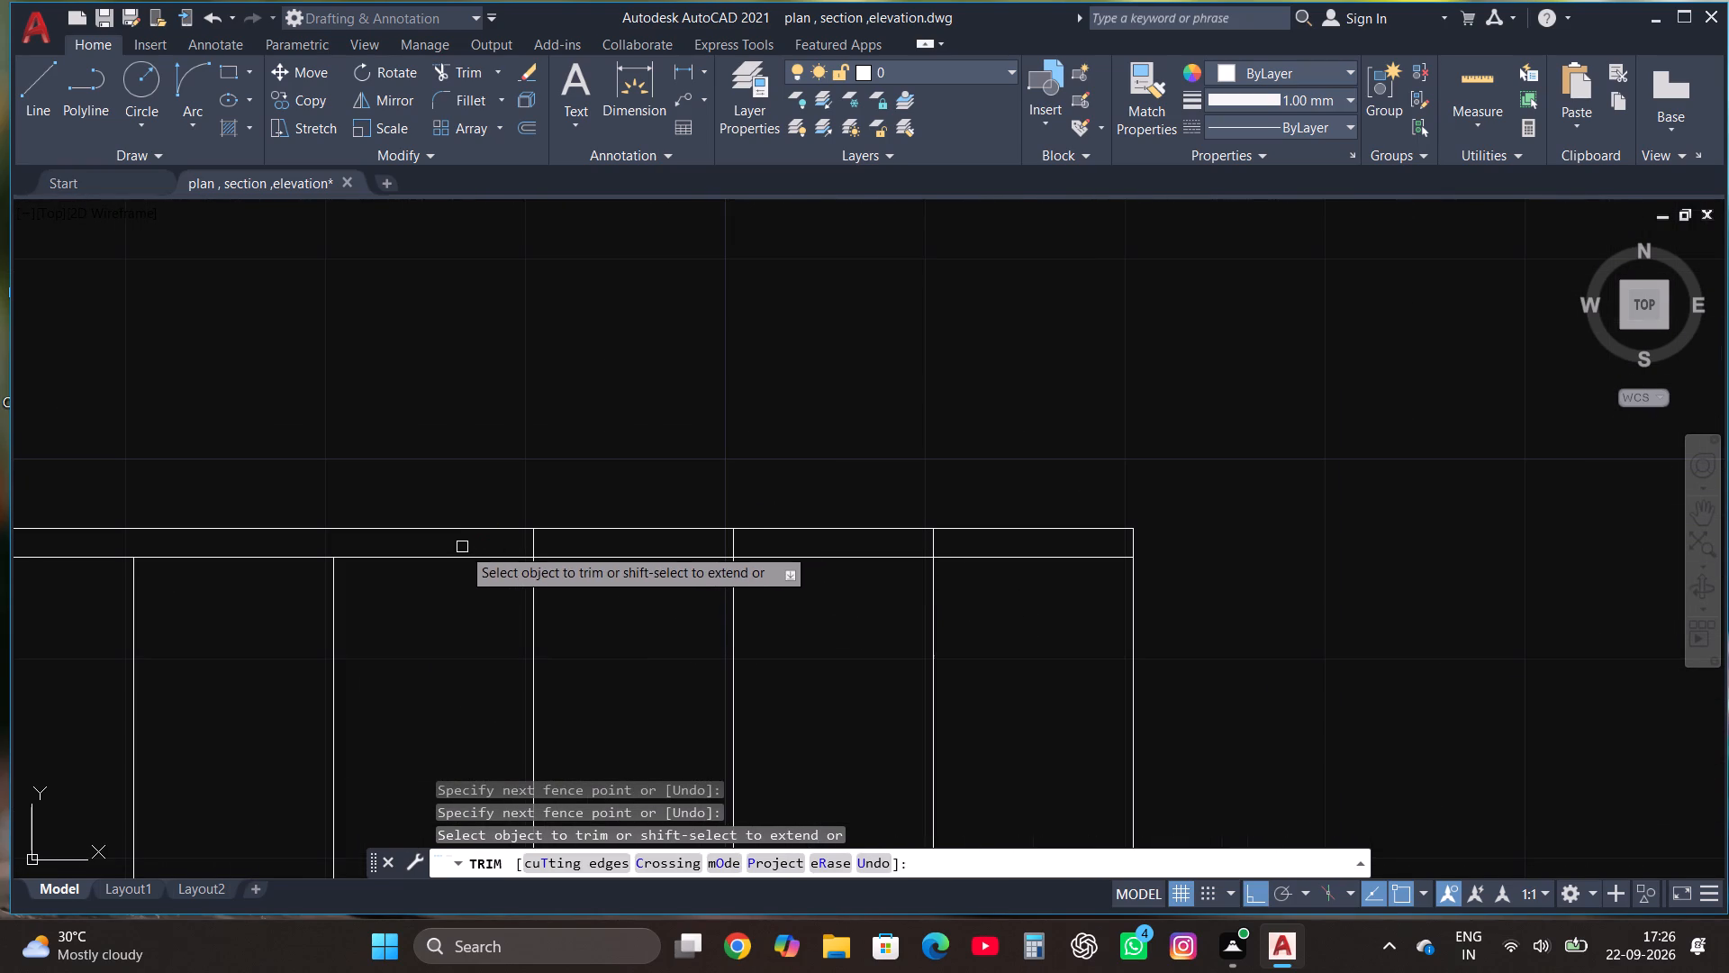
pyautogui.click(462, 547)
pyautogui.click(988, 544)
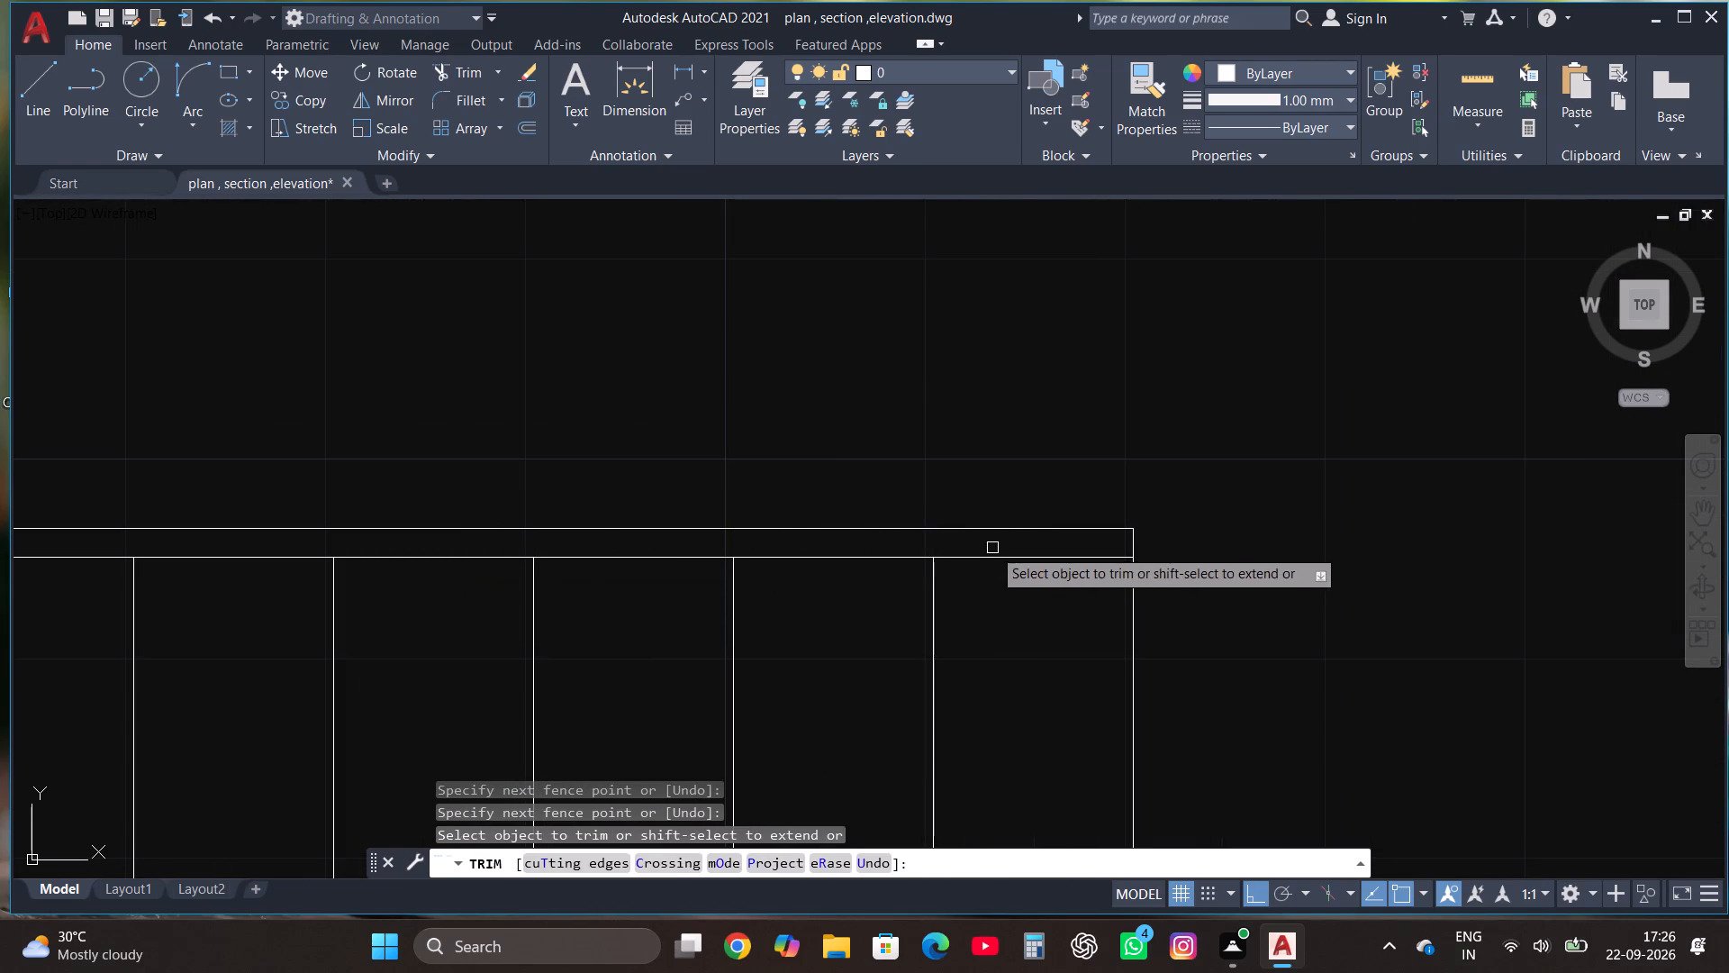
pyautogui.press('Escape')
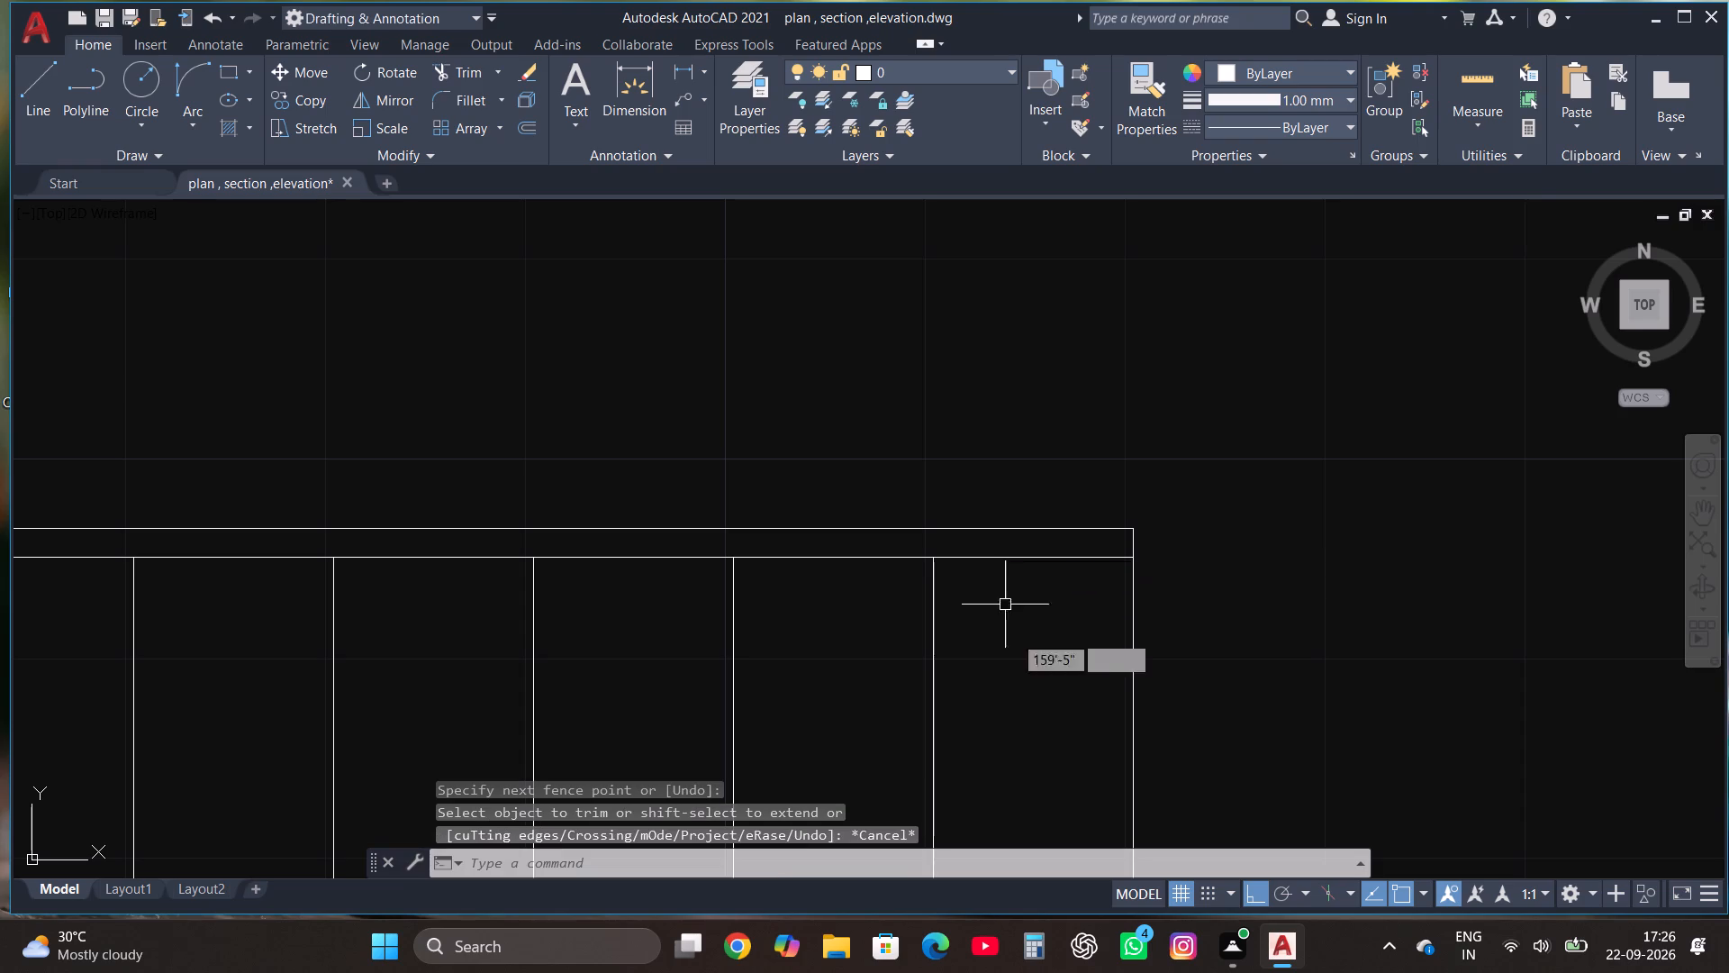
# Copy the lower bedroom's door from the furnished plan below onto the small room's left wall, near its upper corner.
pyautogui.scroll(-4, 1053, 641)
pyautogui.scroll(-4, 1075, 519)
pyautogui.scroll(2, 1064, 634)
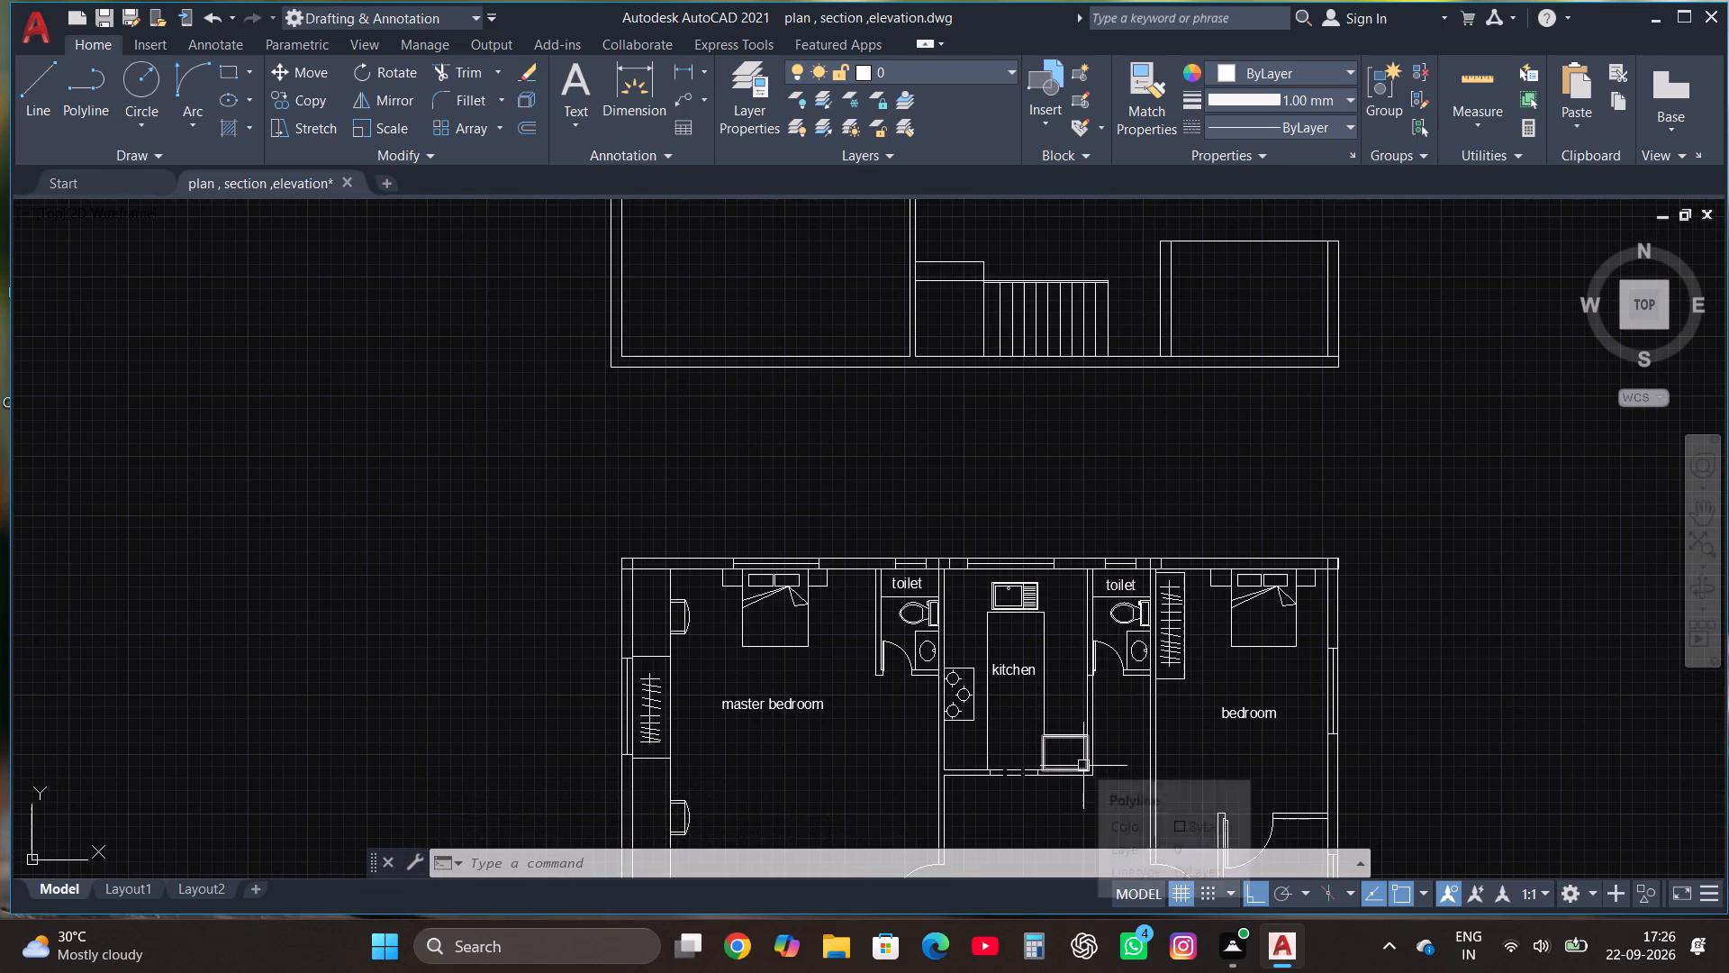
pyautogui.scroll(-2, 1078, 593)
pyautogui.scroll(3, 1111, 737)
pyautogui.click(1108, 697)
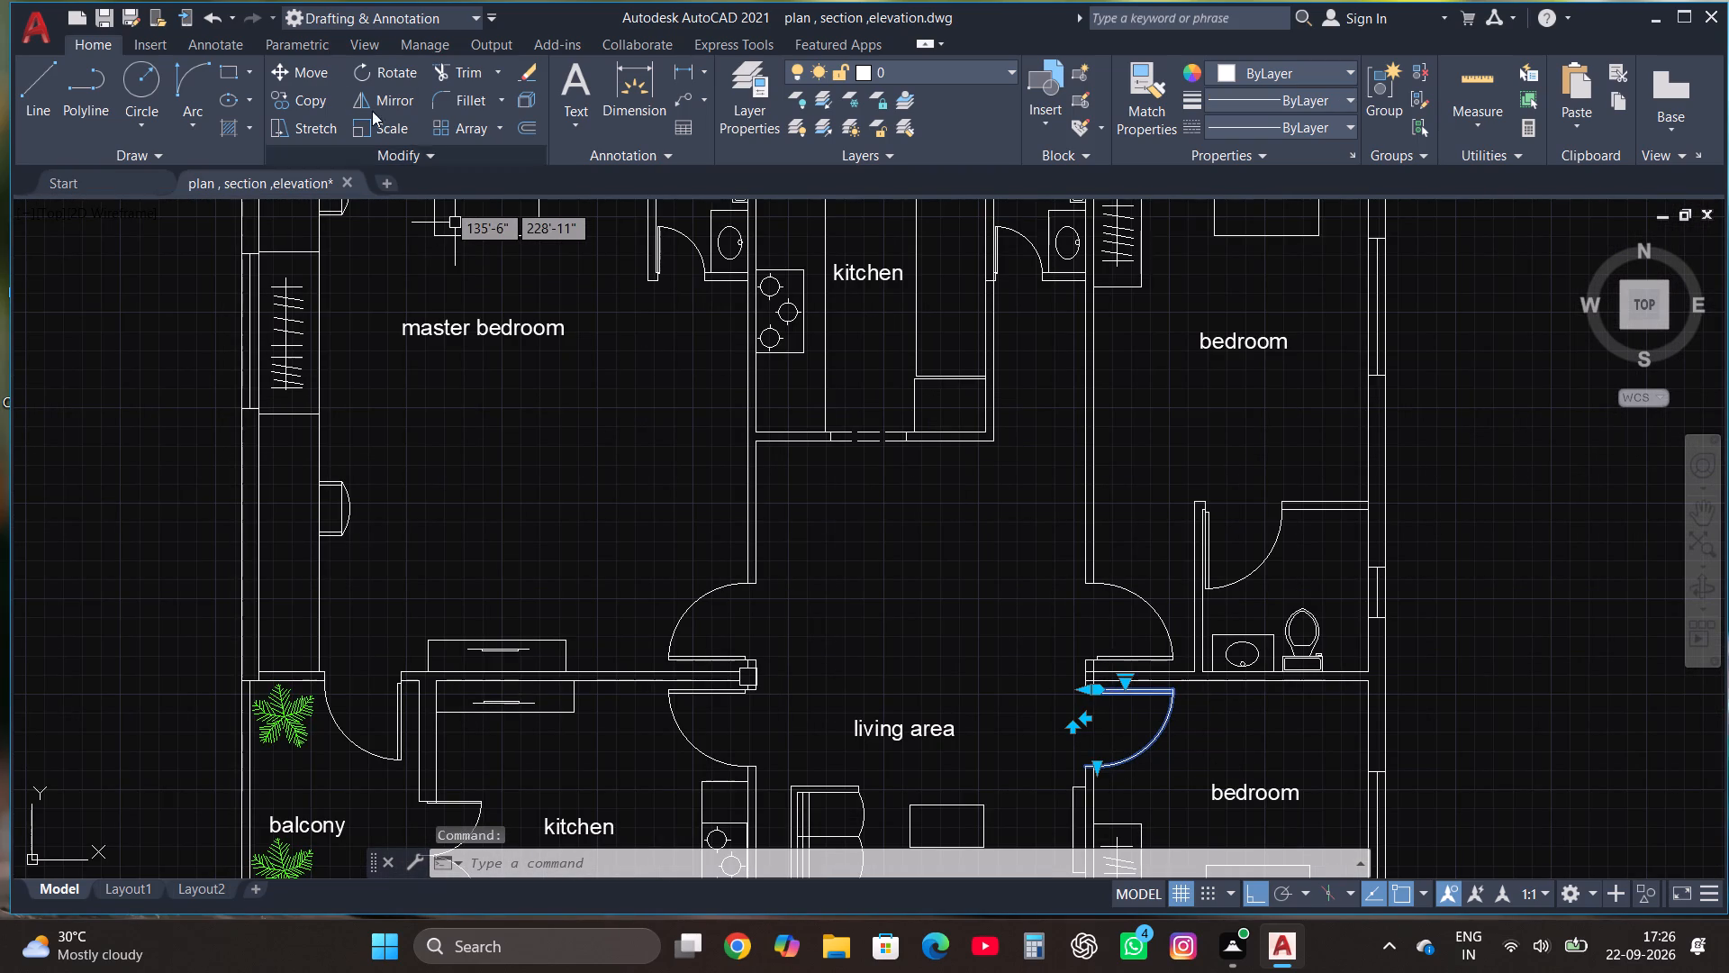
pyautogui.click(321, 105)
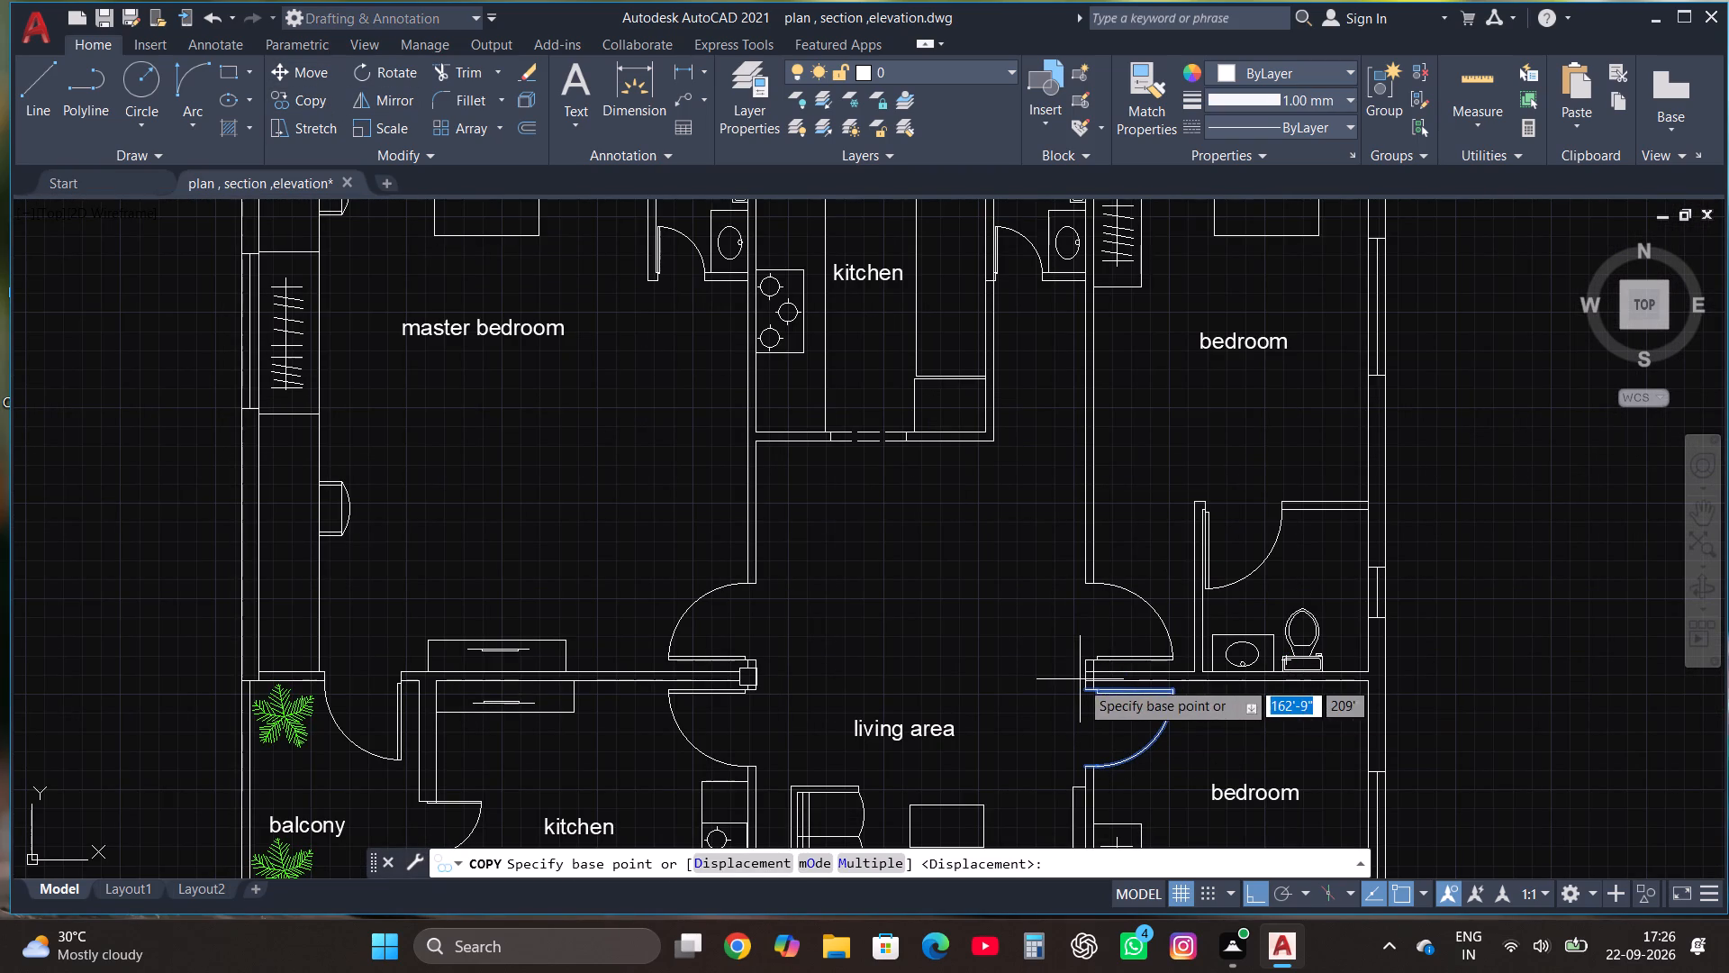
pyautogui.click(1089, 689)
pyautogui.scroll(-5, 1109, 750)
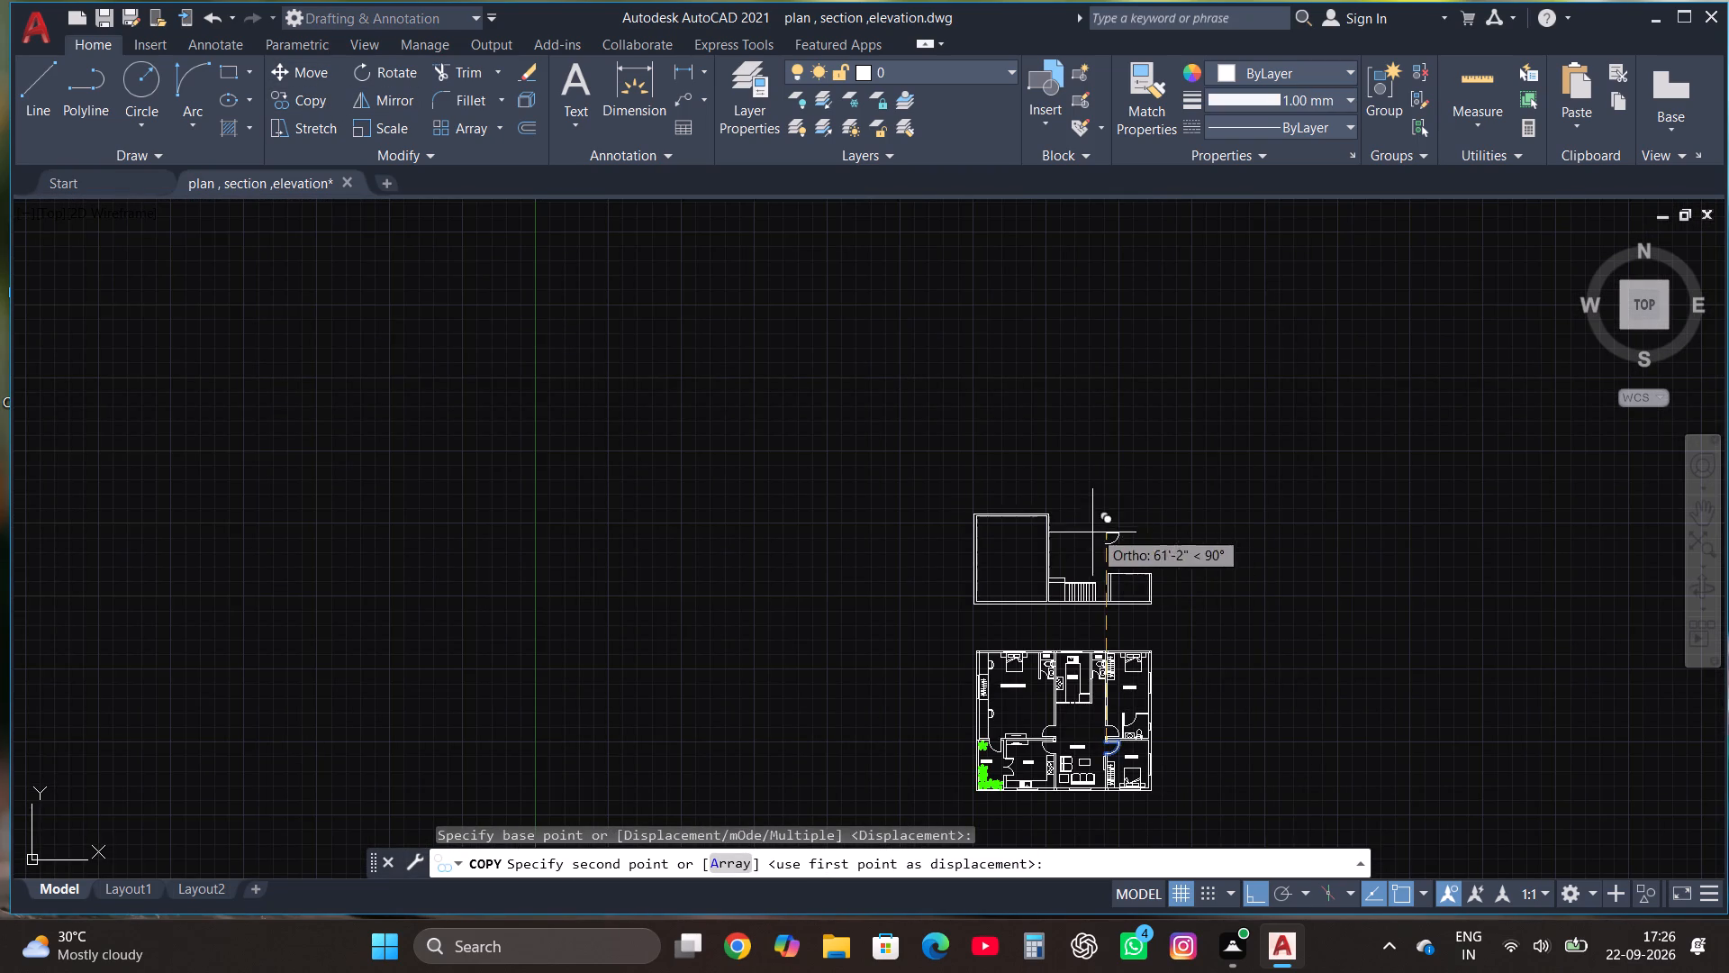
pyautogui.scroll(3, 1094, 556)
pyautogui.press('F8')
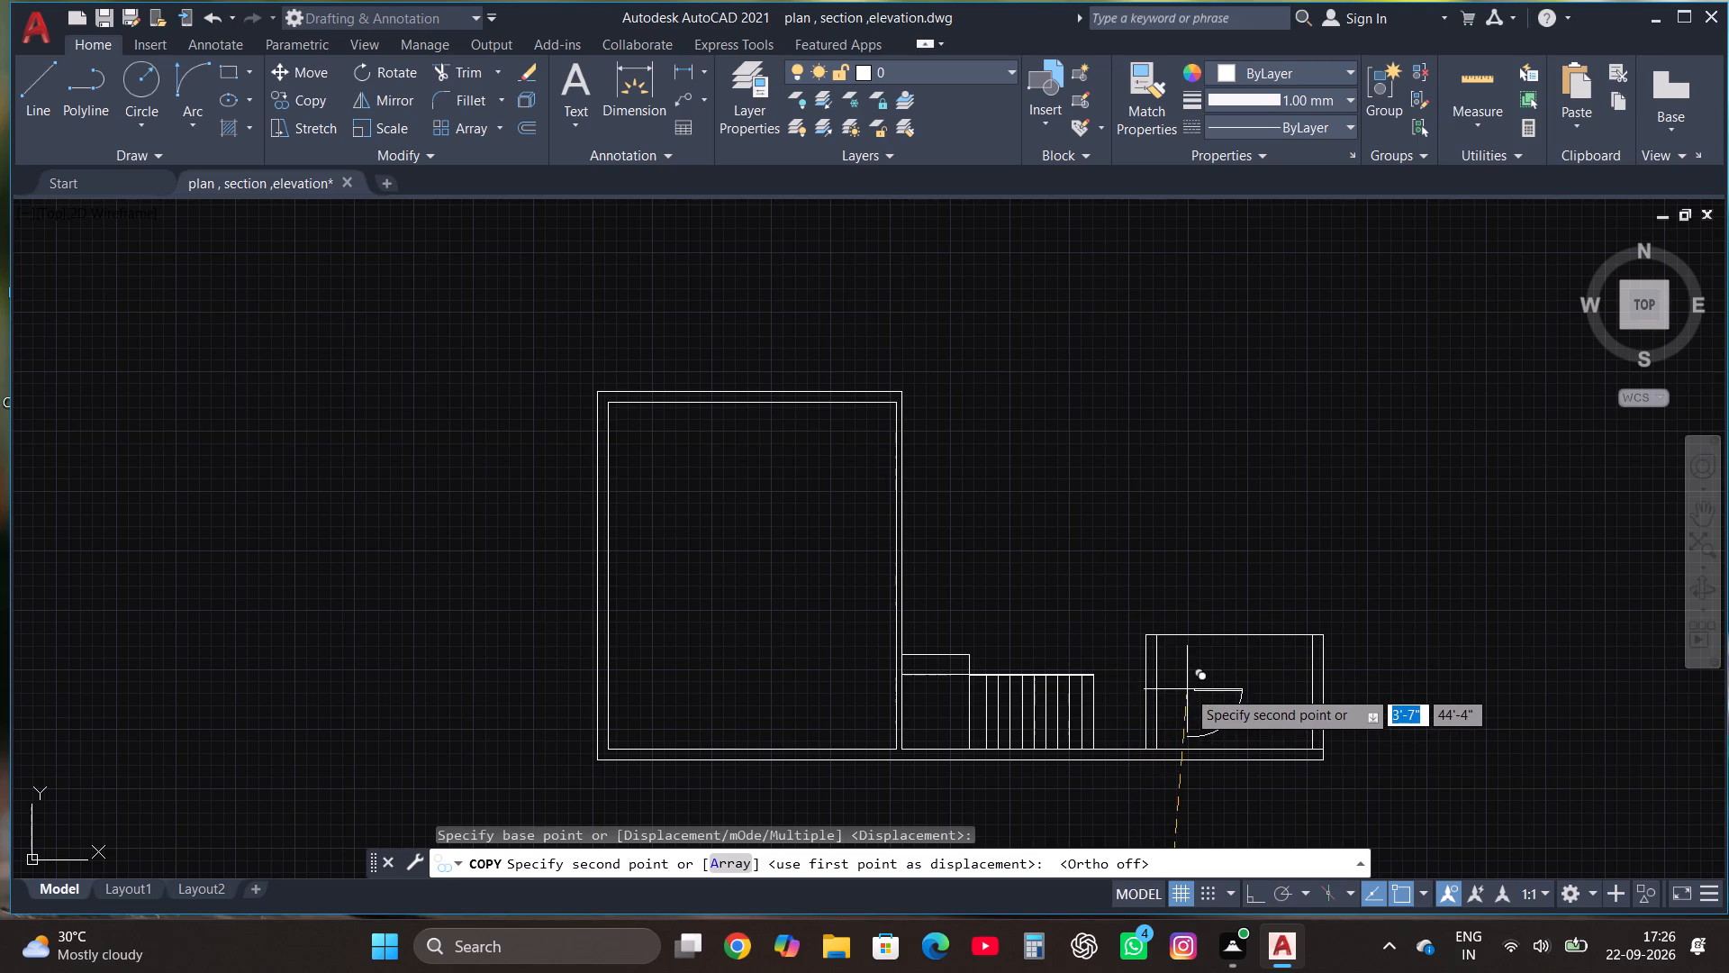
pyautogui.scroll(1, 1158, 646)
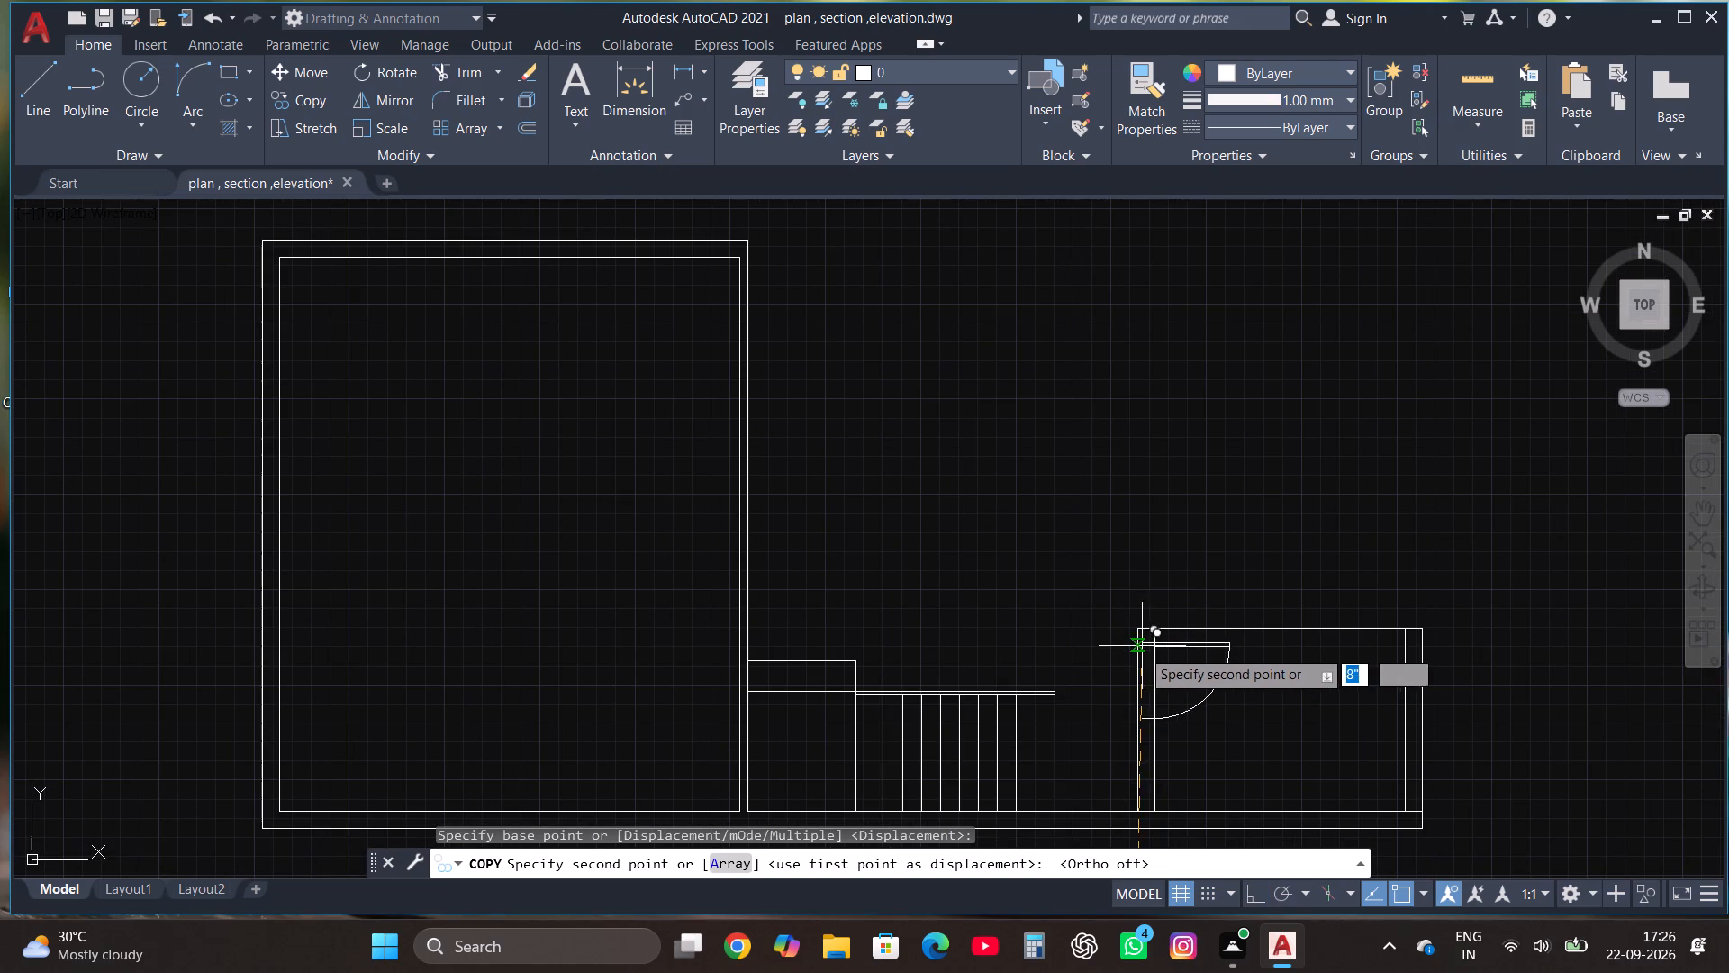
pyautogui.click(1139, 653)
# Copy the master bedroom's door from the furnished plan onto the large room's right wall, just above the stair landing.
pyautogui.scroll(-5, 1147, 575)
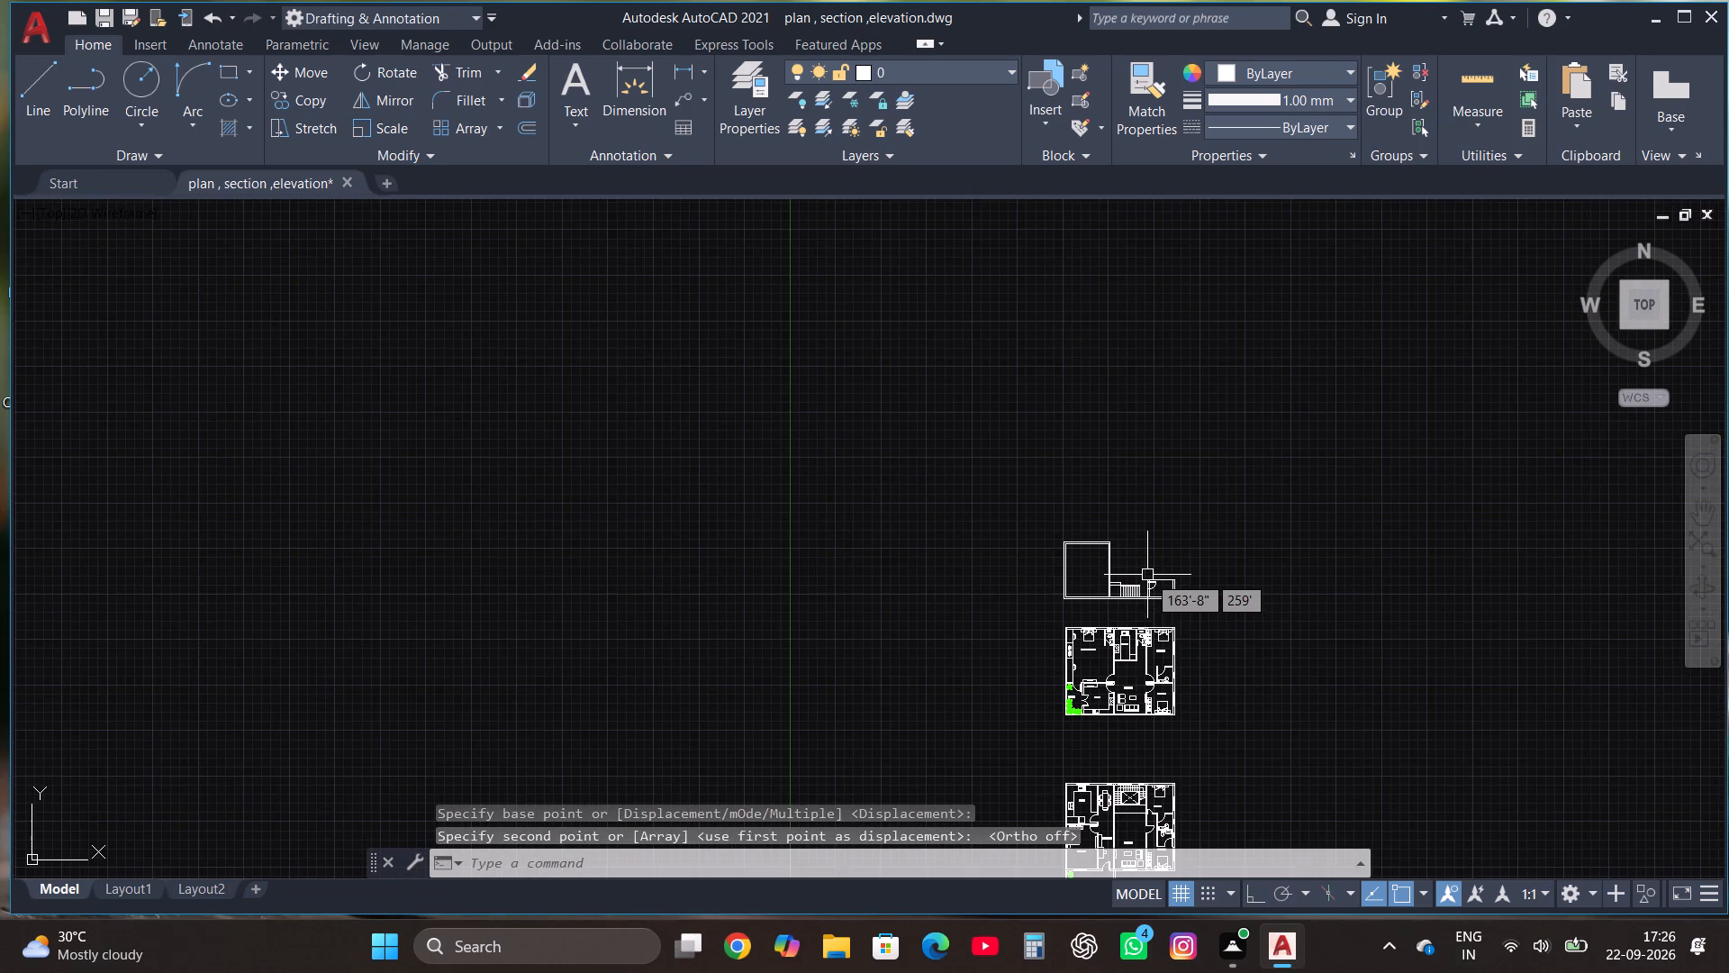
pyautogui.scroll(4, 1141, 686)
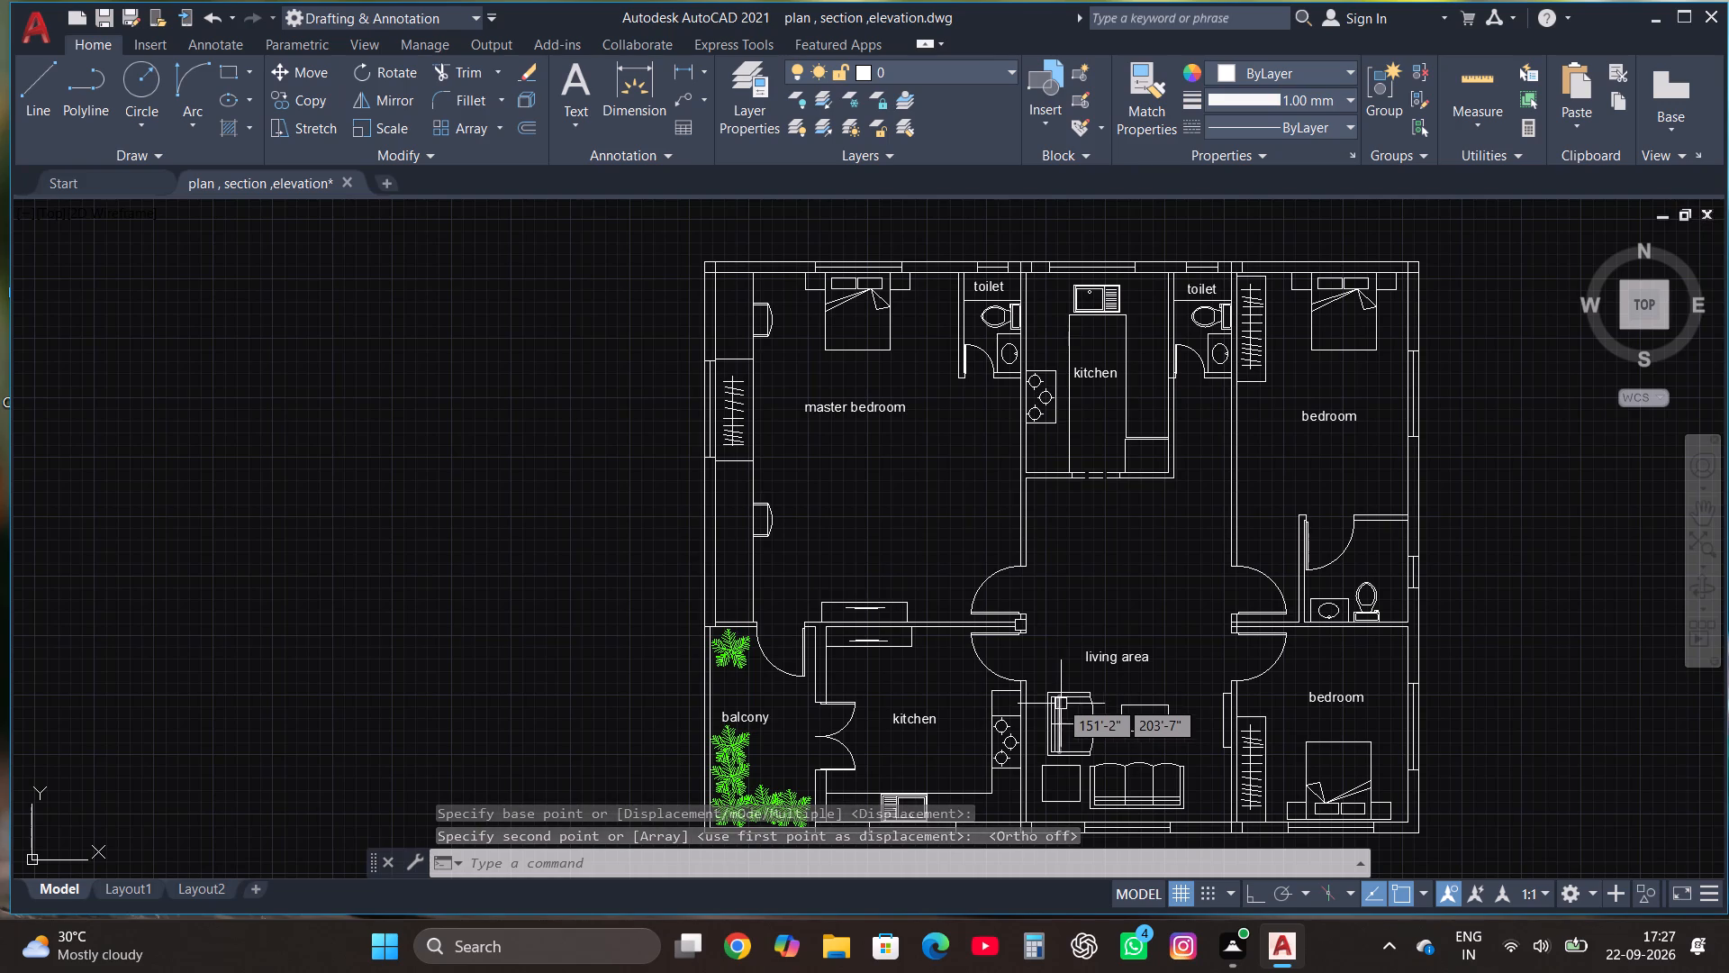
pyautogui.click(967, 590)
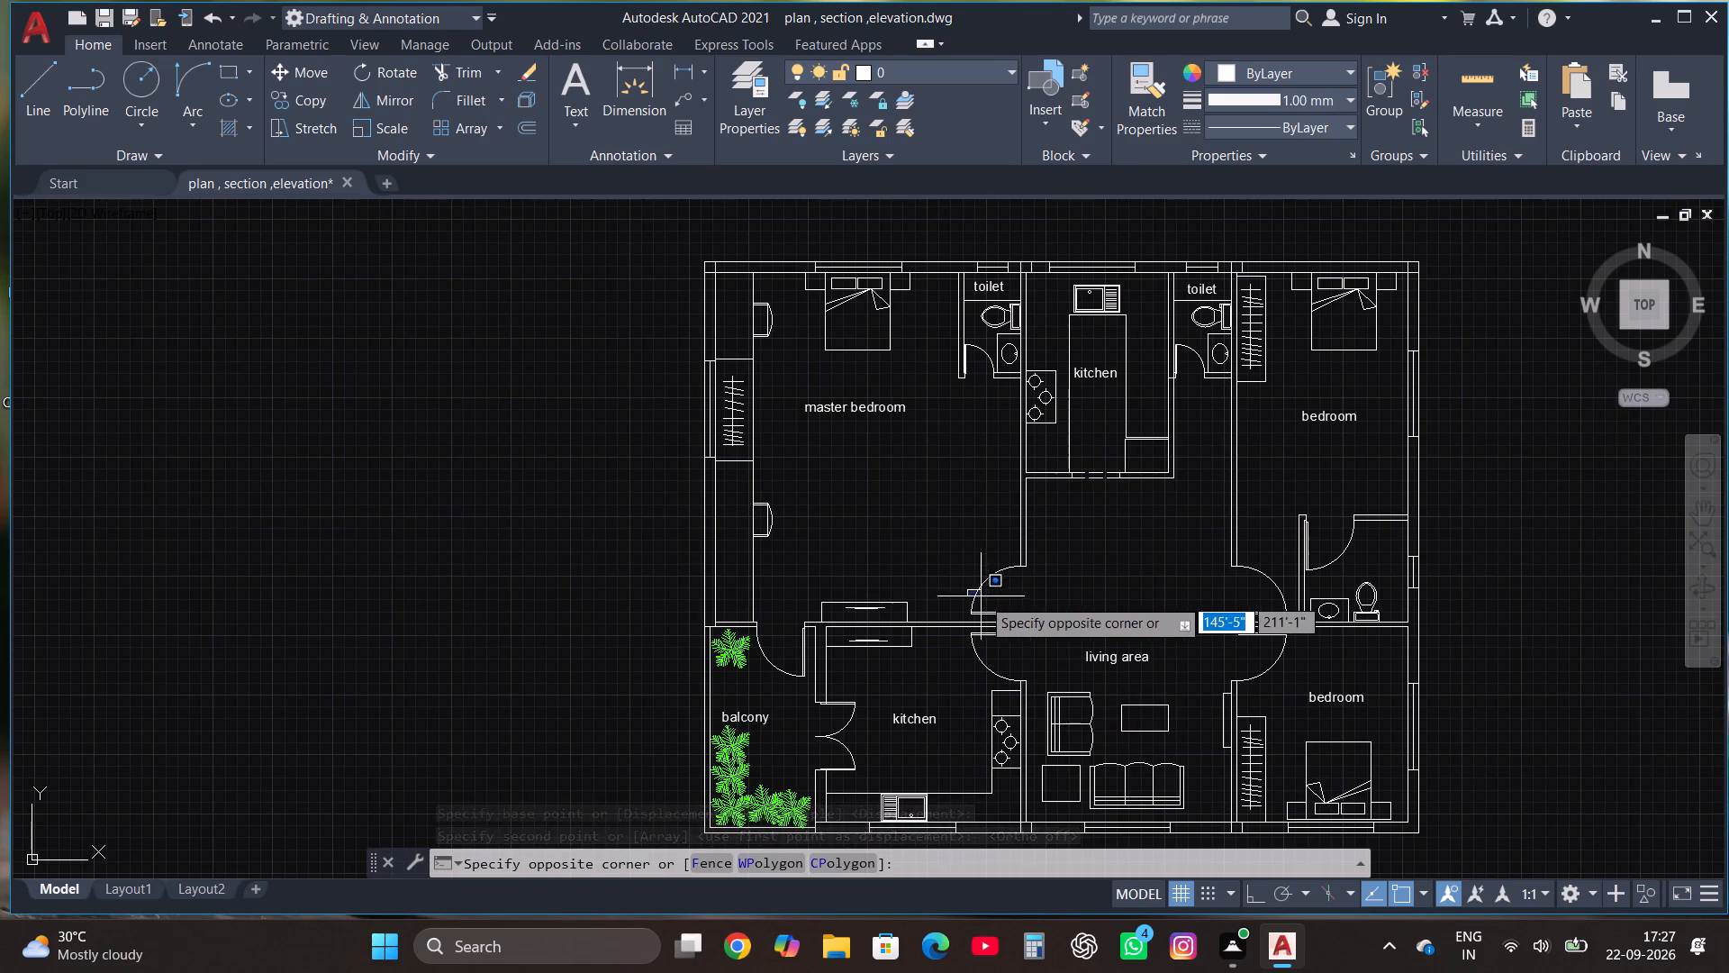
pyautogui.doubleClick(985, 601)
pyautogui.click(969, 573)
pyautogui.click(974, 611)
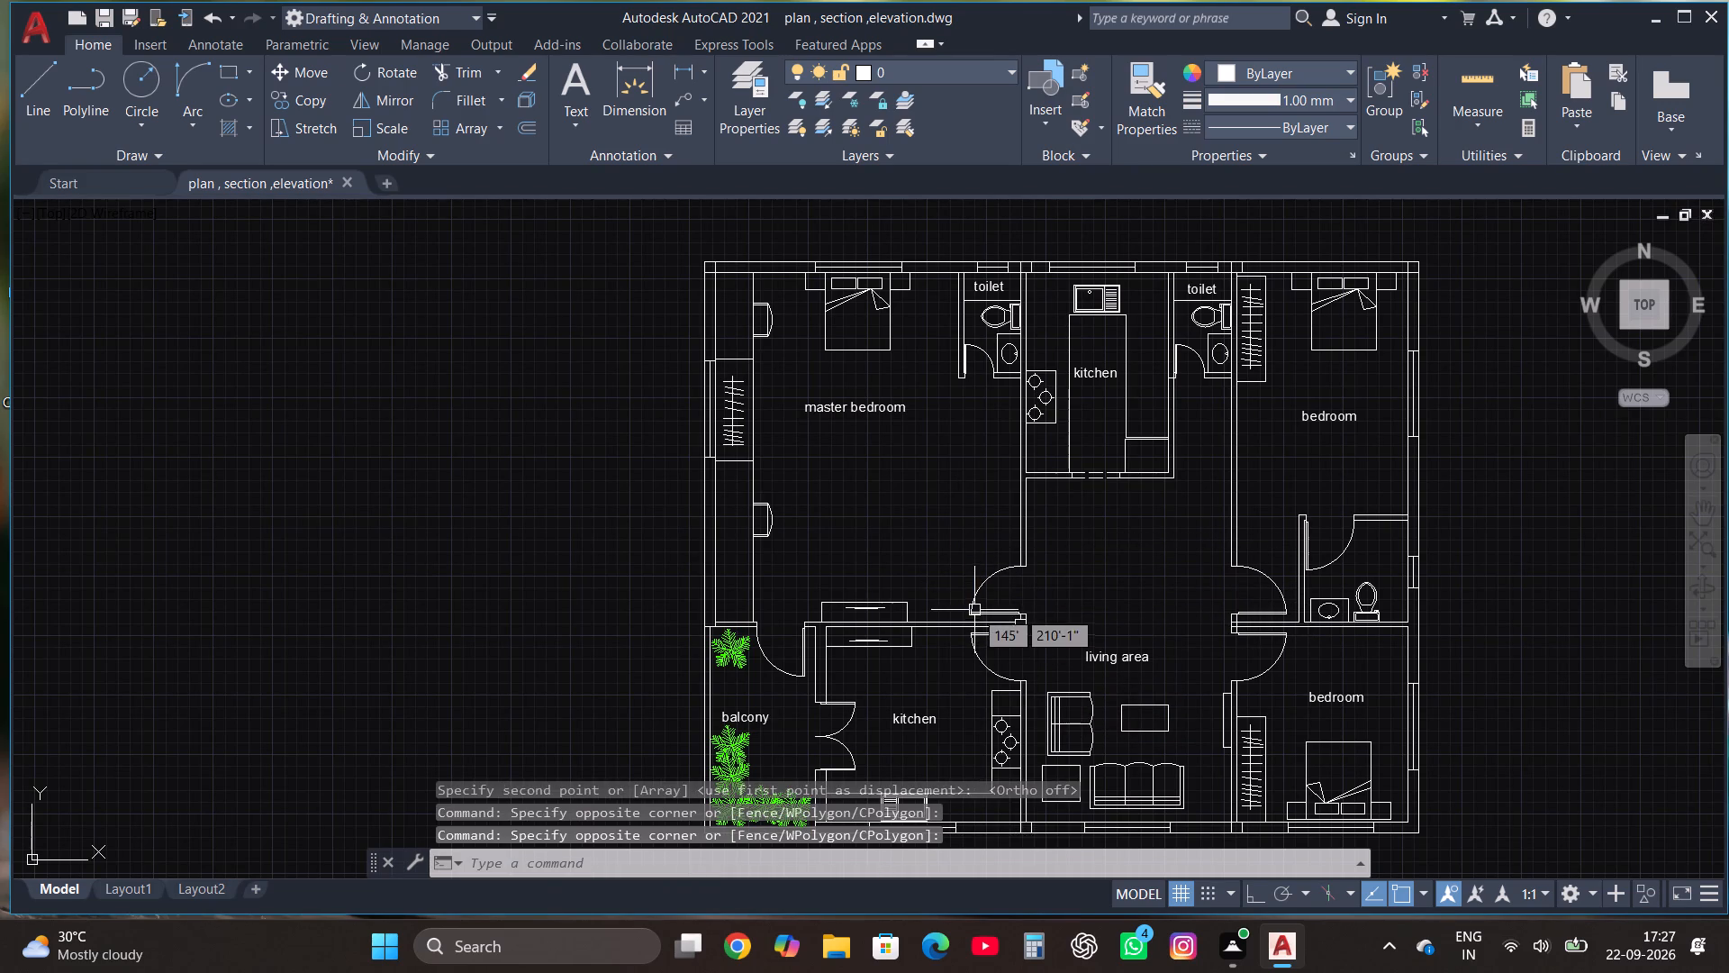
pyautogui.click(975, 598)
pyautogui.click(320, 108)
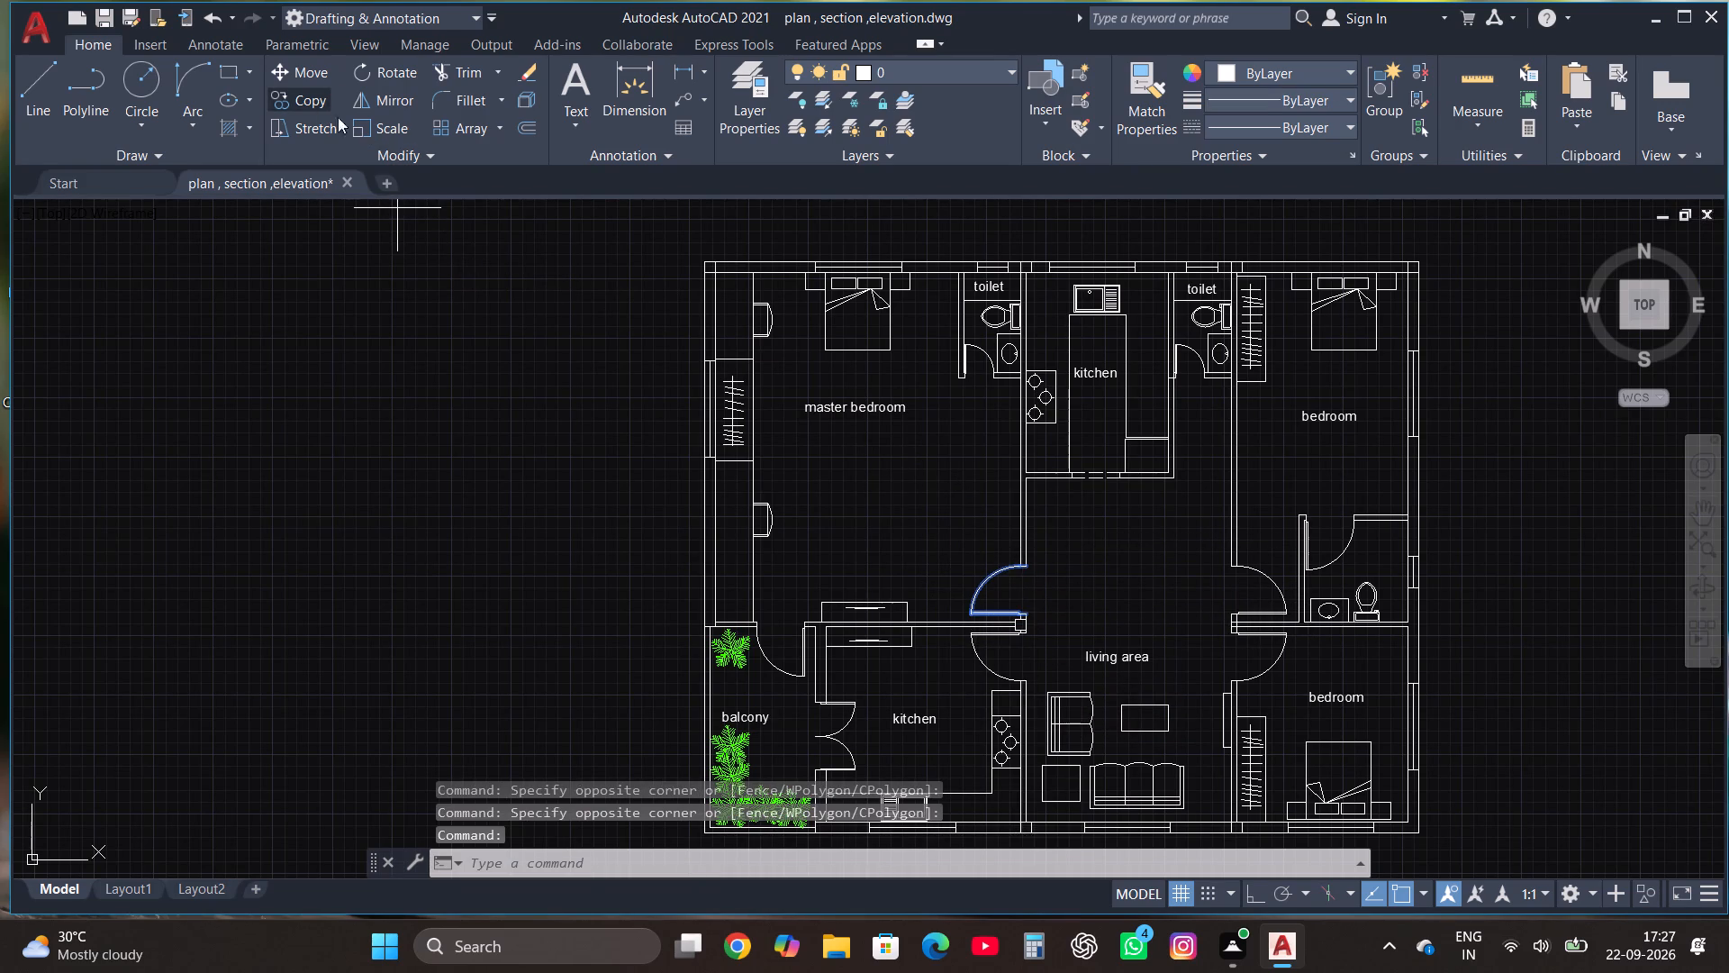
pyautogui.click(1027, 616)
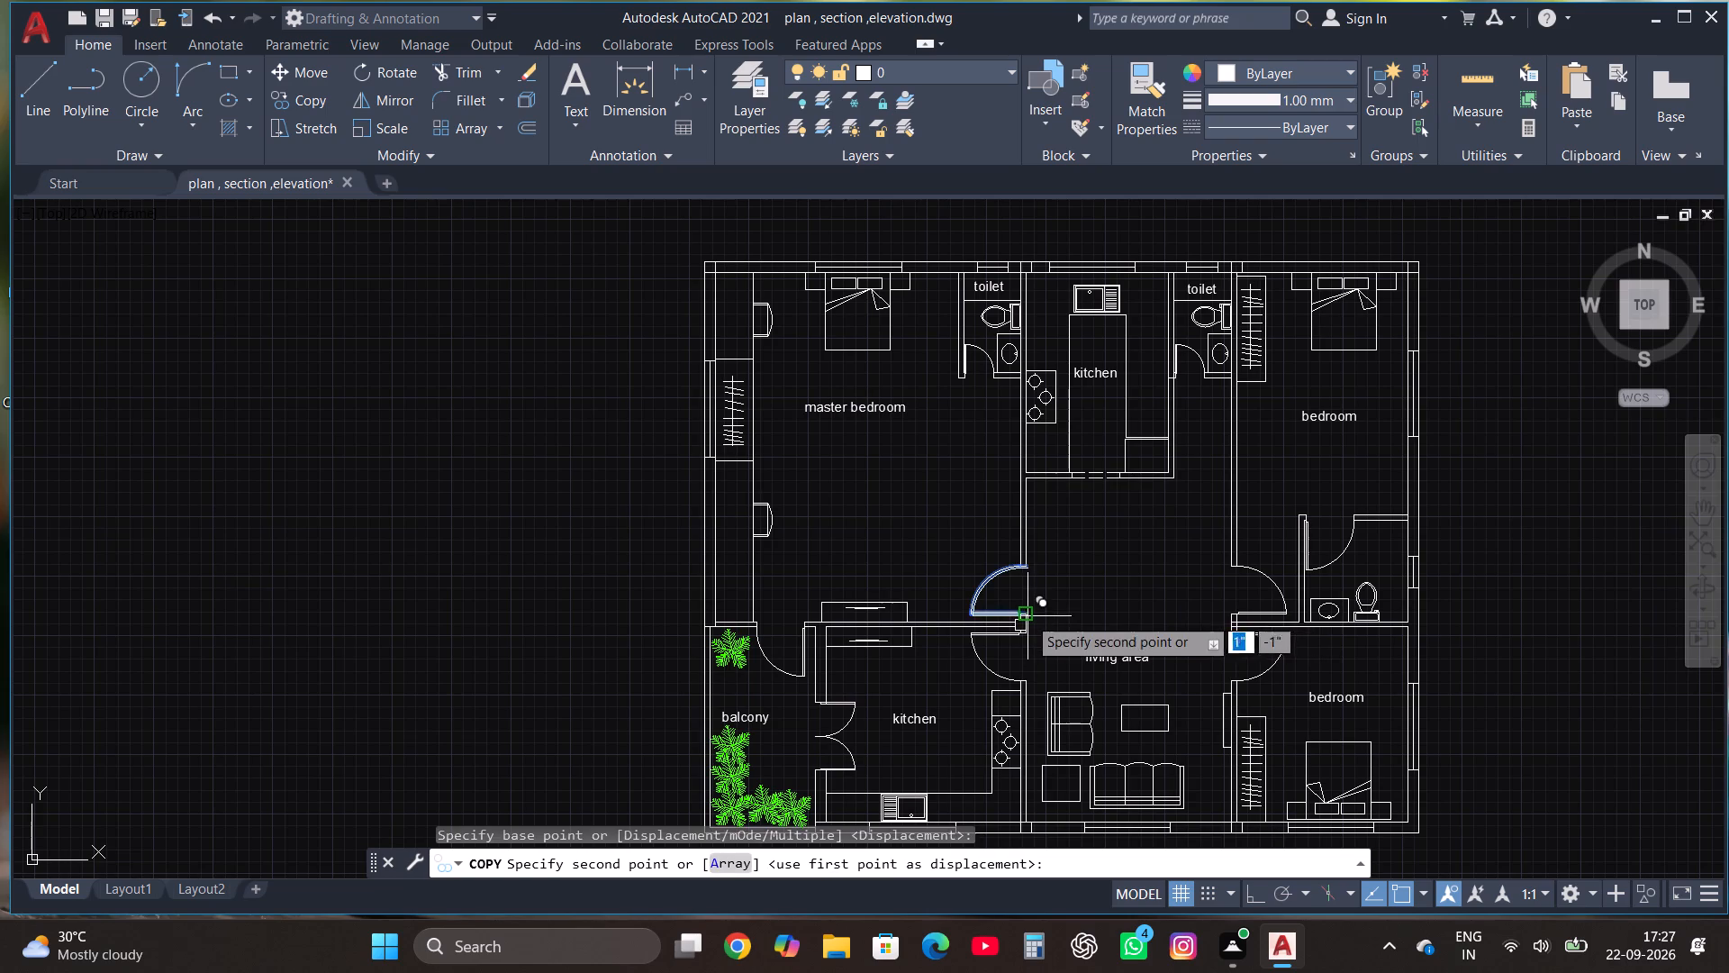
pyautogui.scroll(-3, 1046, 617)
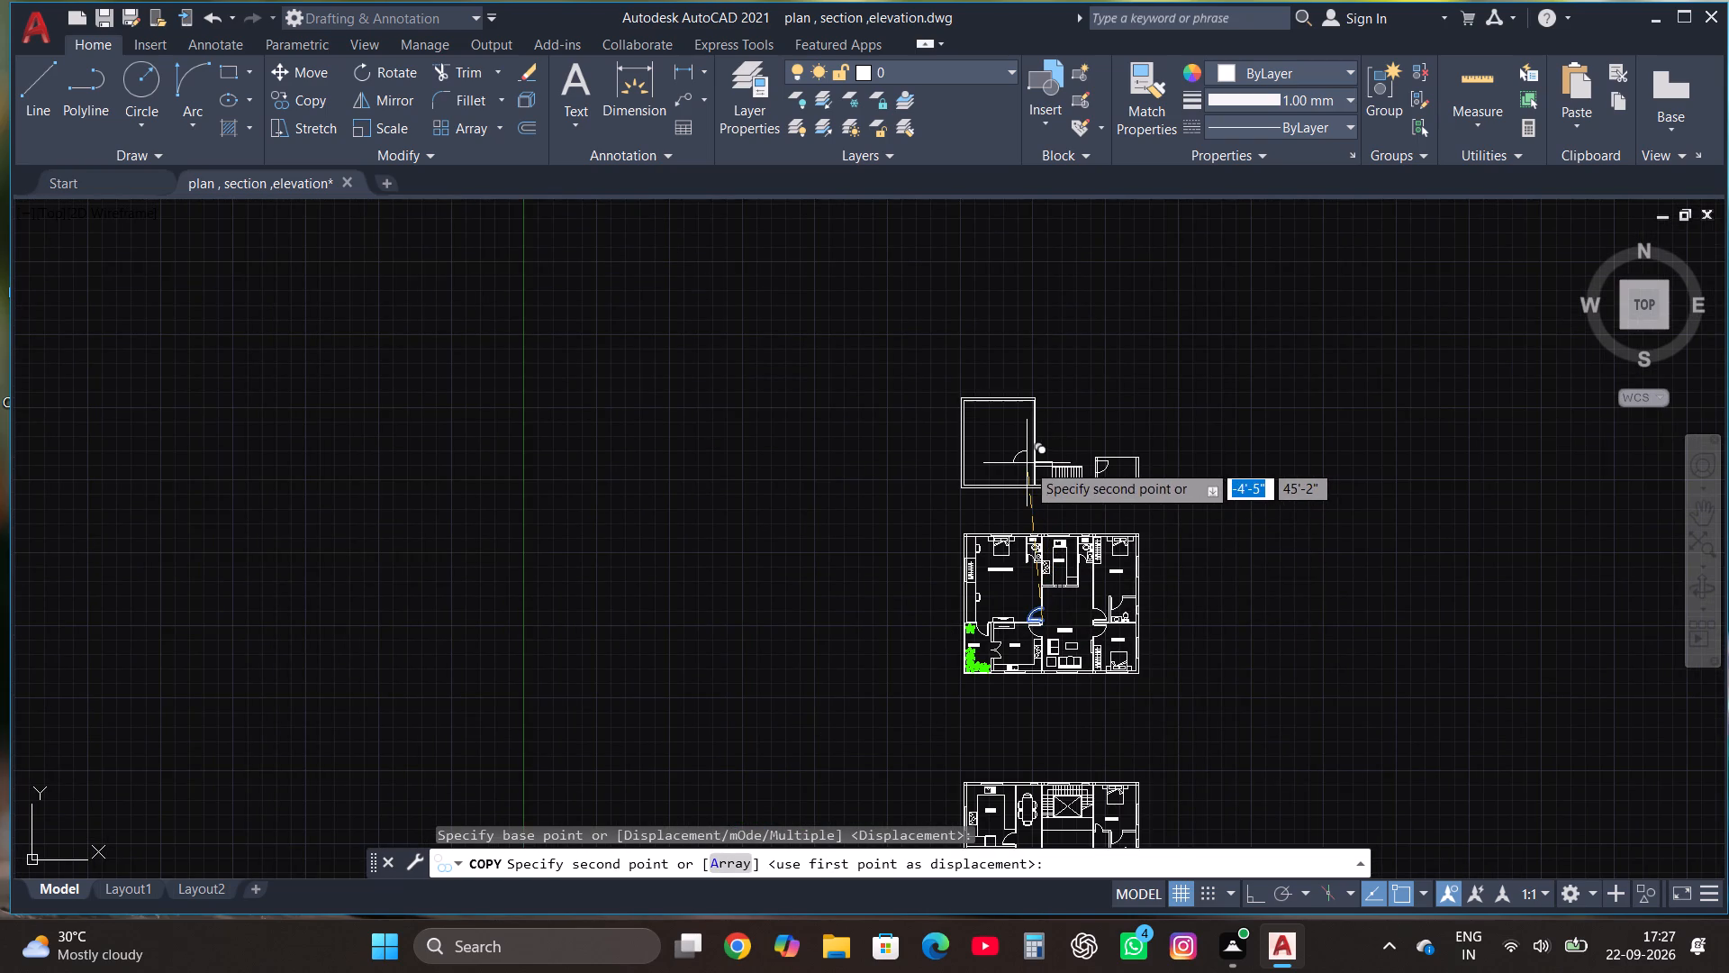
pyautogui.scroll(3, 1027, 463)
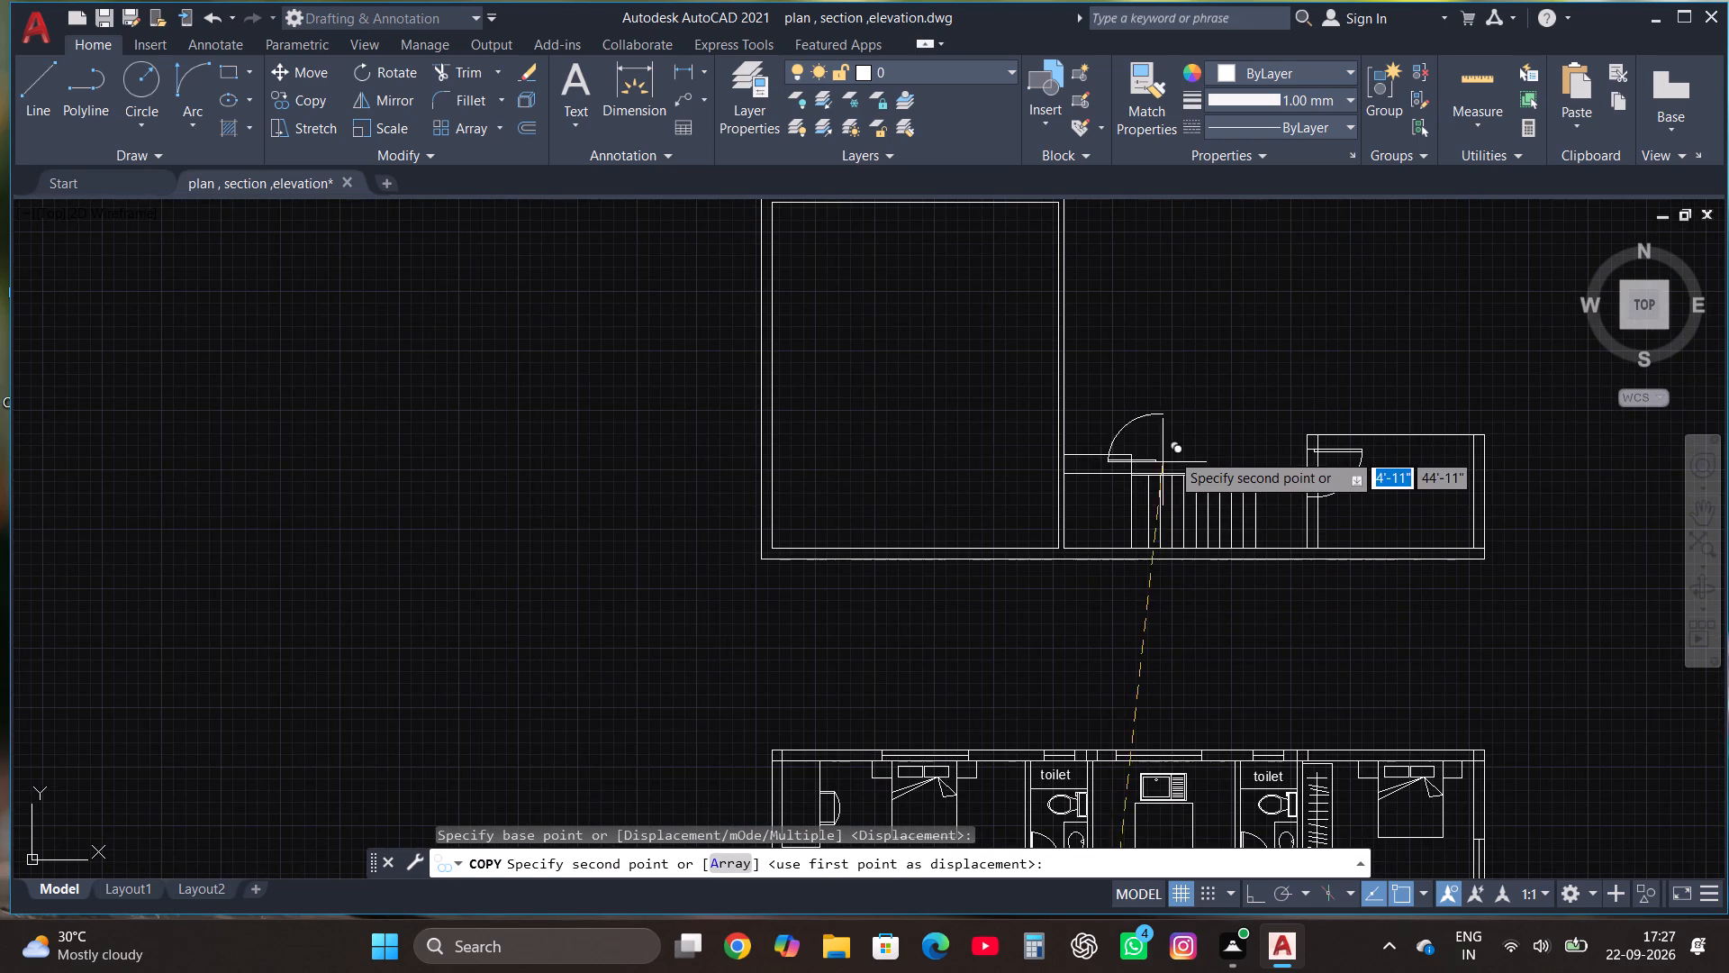
pyautogui.scroll(2, 1060, 410)
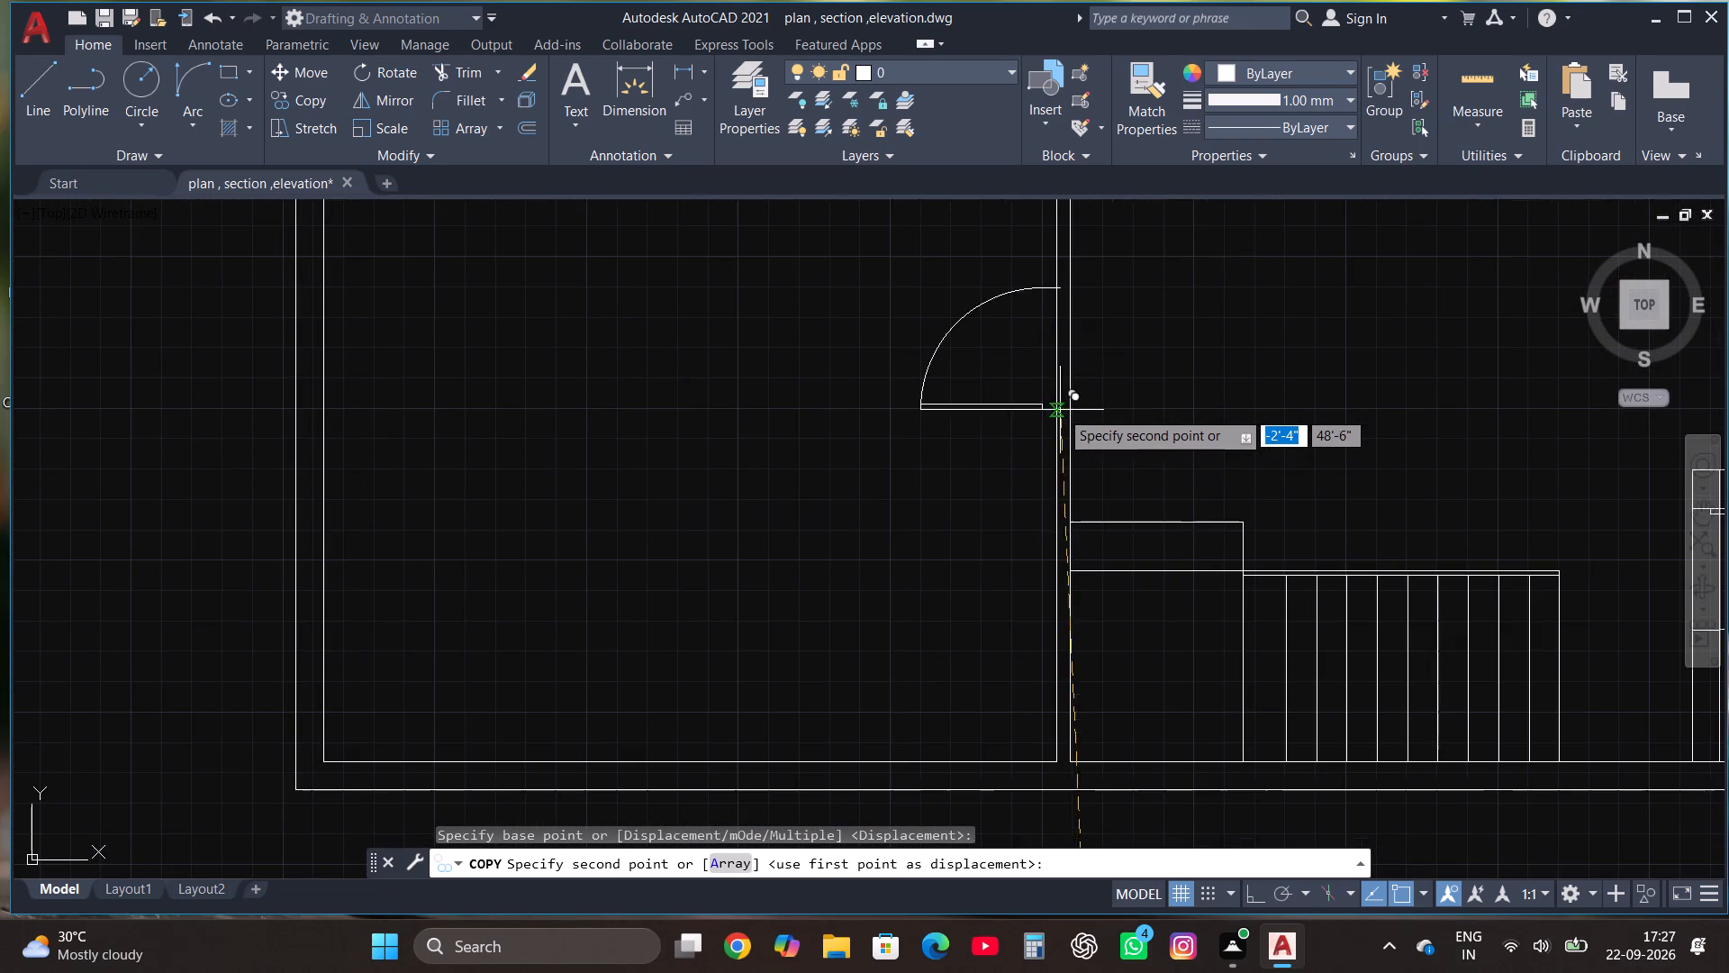
pyautogui.click(1064, 450)
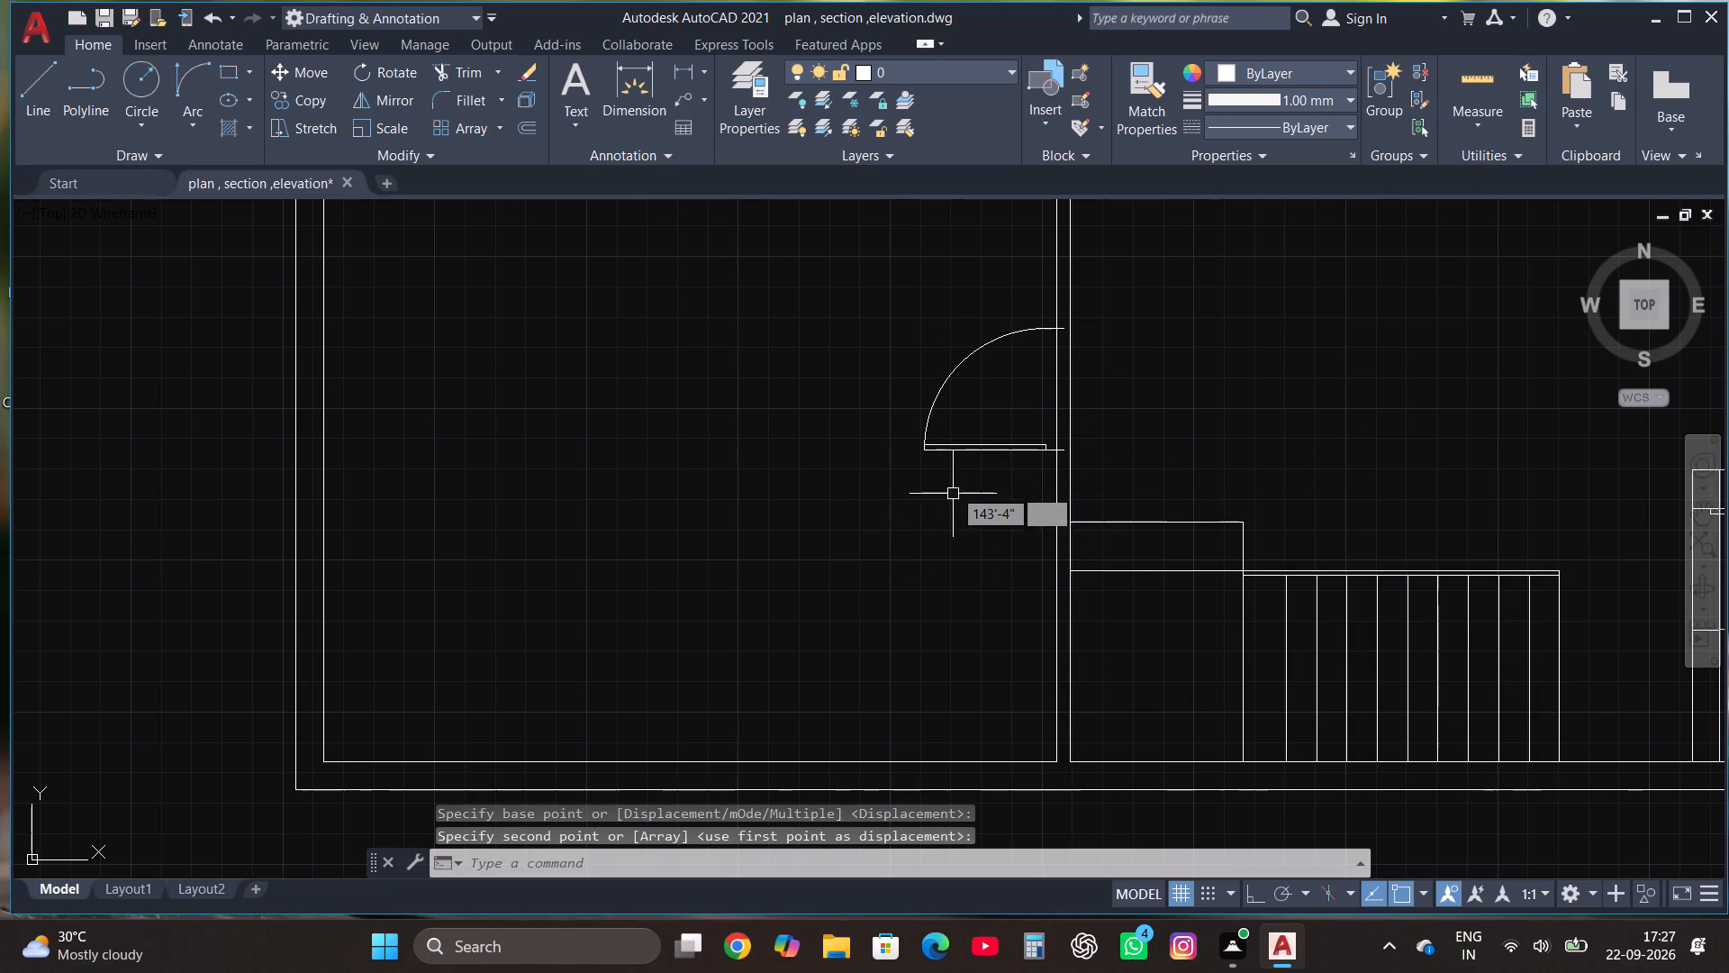
# Move the large room's door so its hinge-side end meets the outer line of the right wall.
pyautogui.click(958, 450)
pyautogui.click(298, 72)
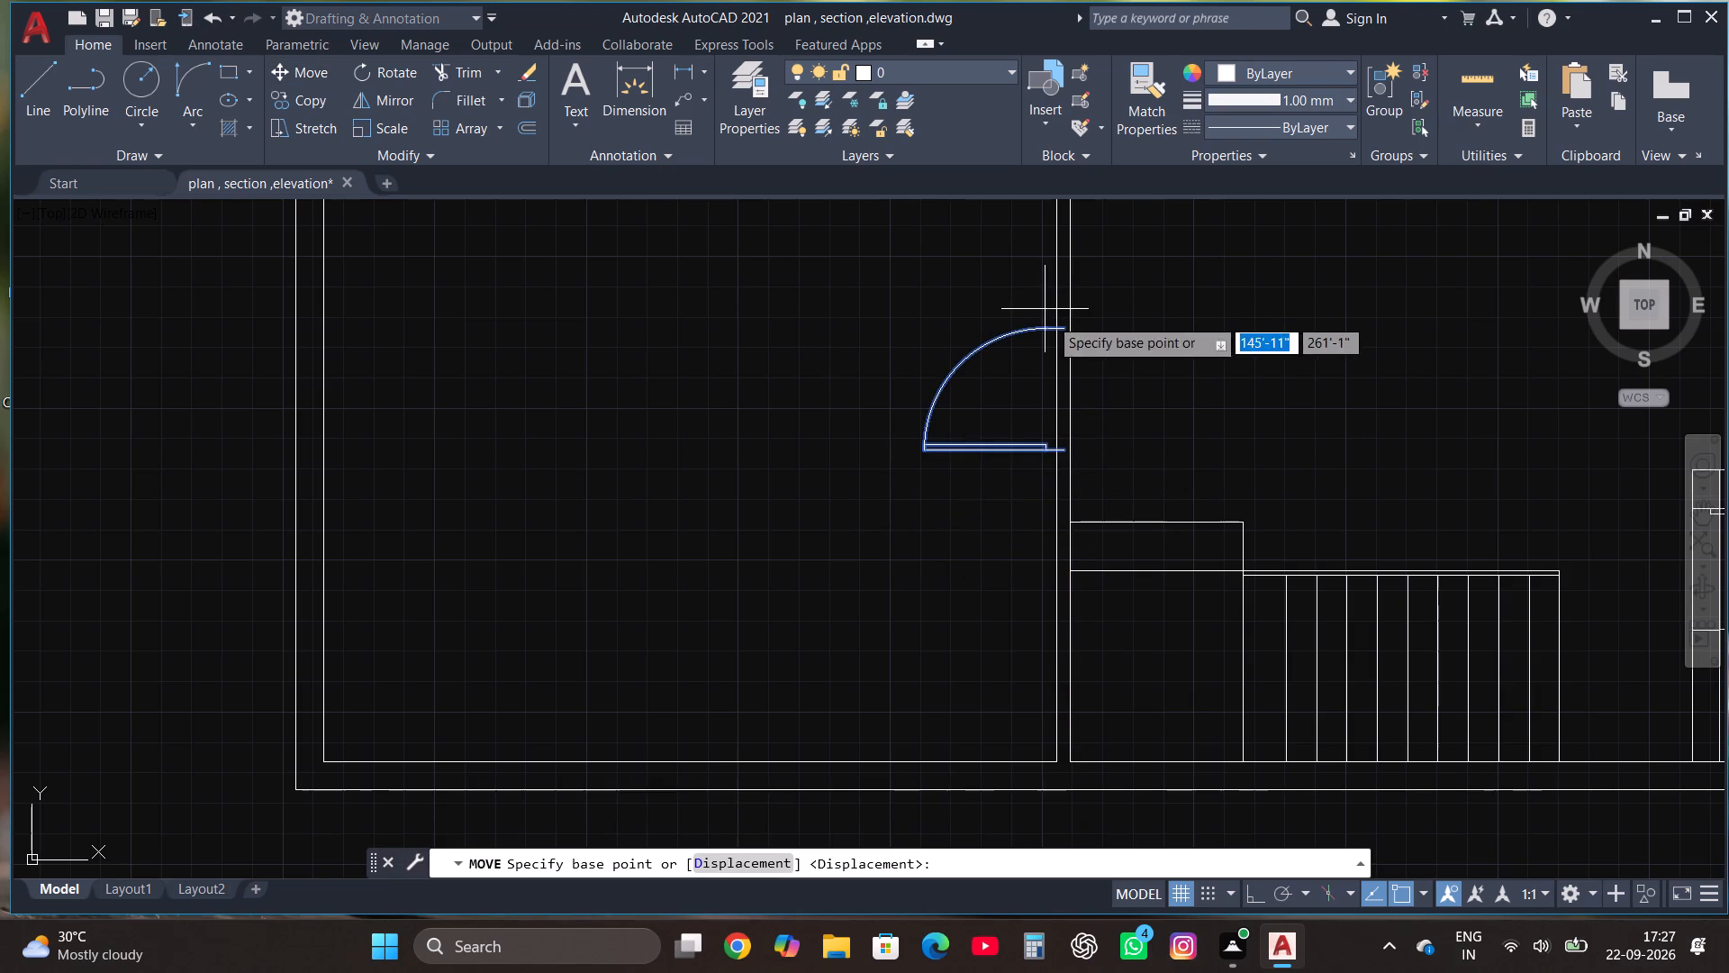
pyautogui.scroll(2, 1079, 460)
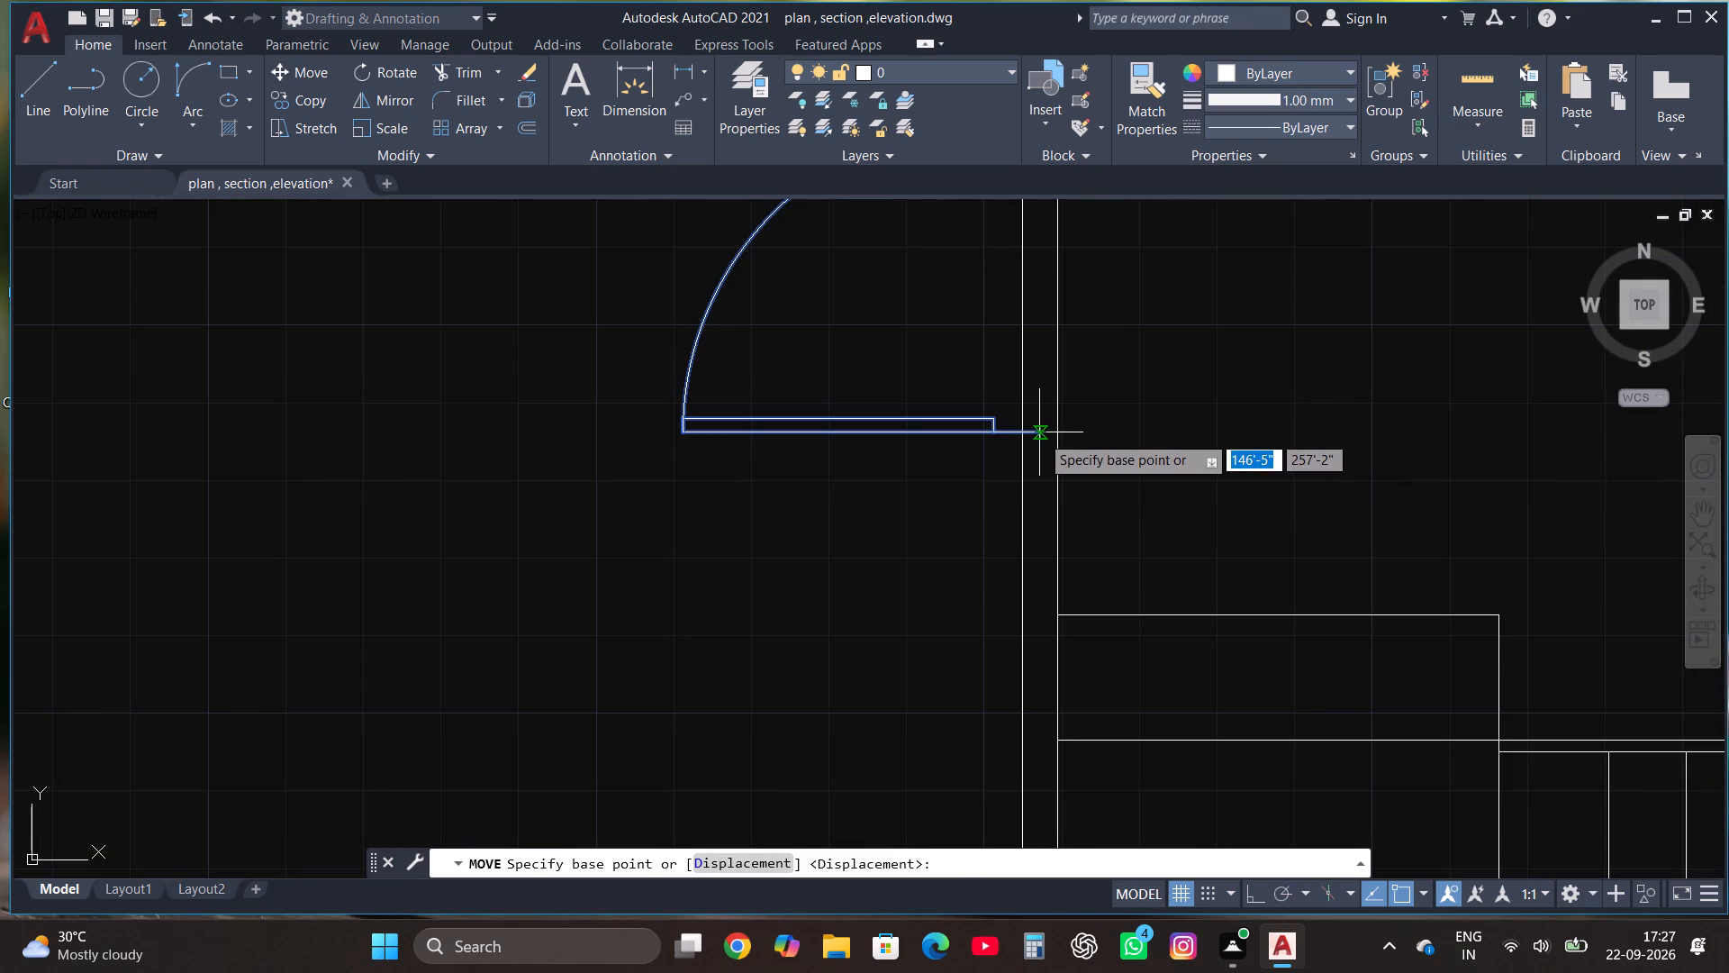
pyautogui.click(1040, 434)
pyautogui.click(1055, 434)
# Trim the wall lines across both door openings, in the large room's right wall and the small room's left wall.
pyautogui.scroll(-2, 1056, 537)
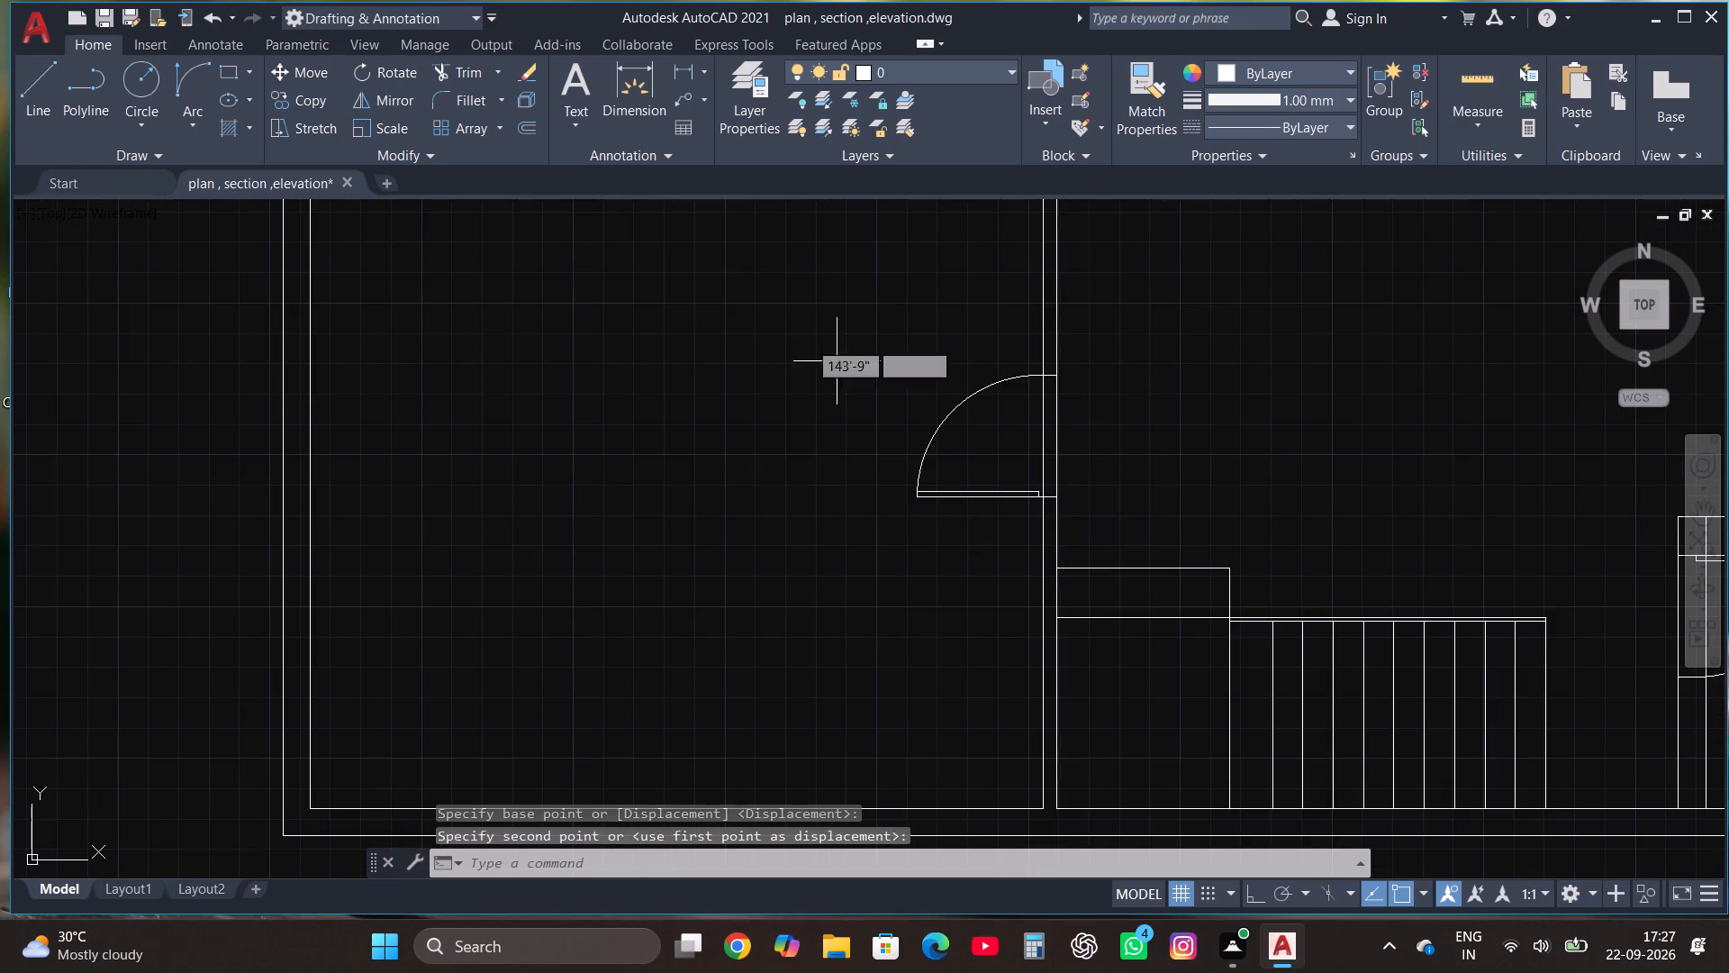
pyautogui.click(455, 74)
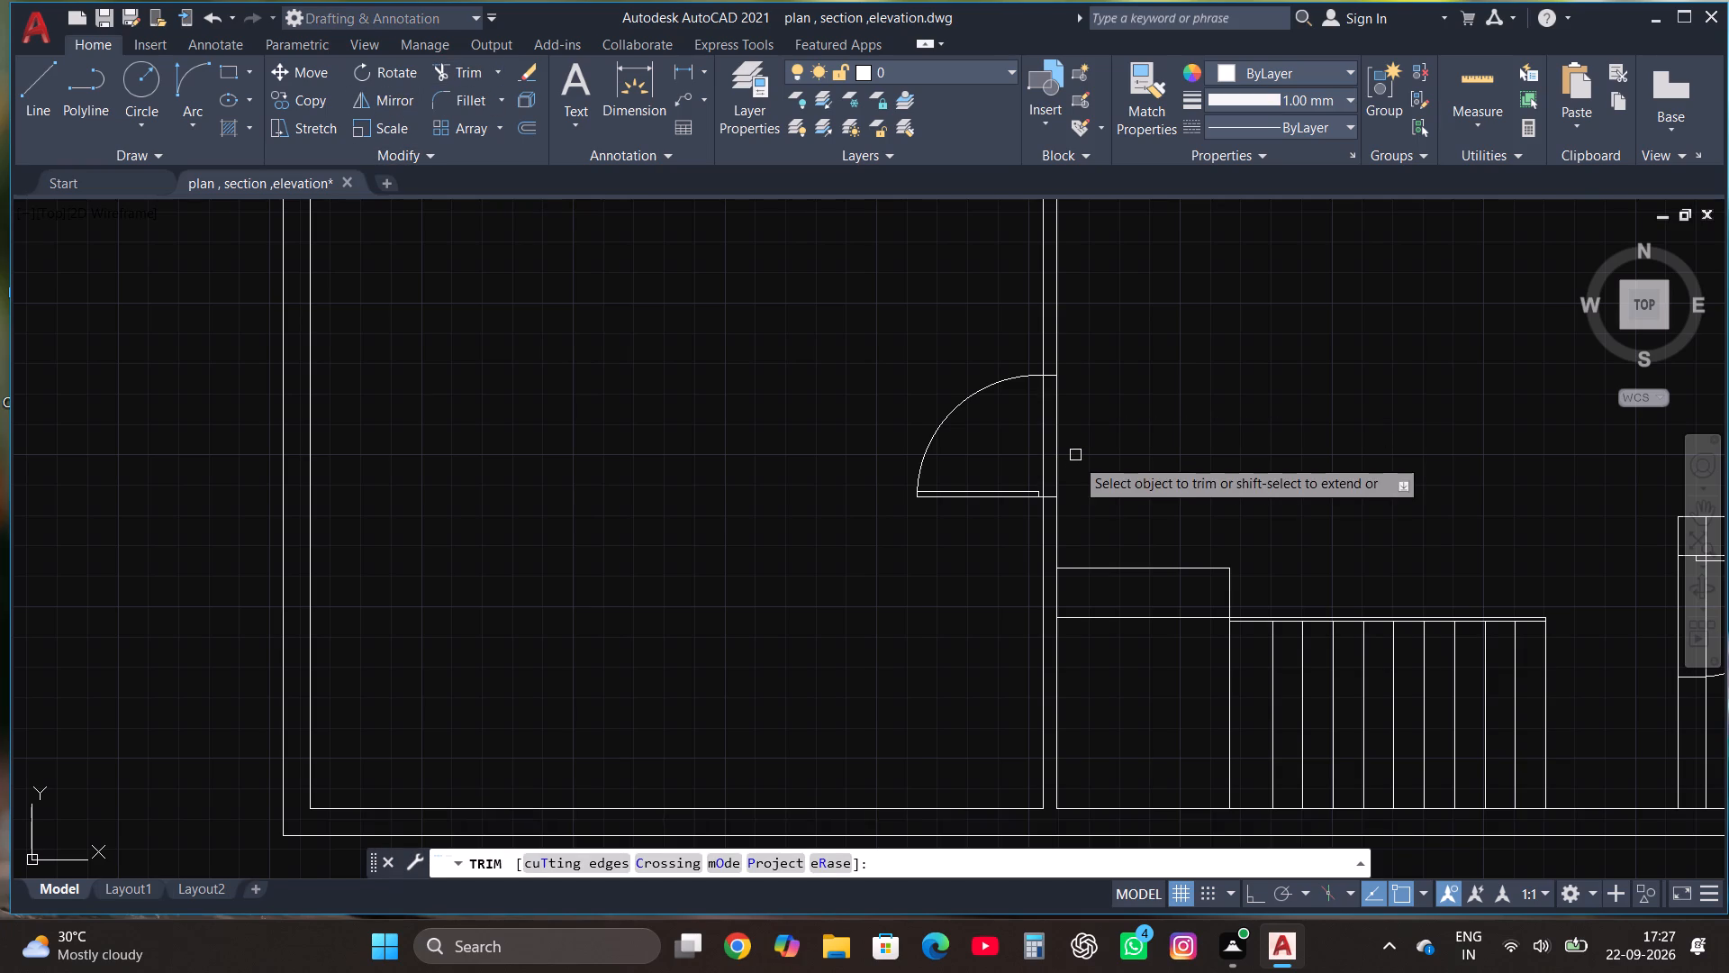
pyautogui.click(1022, 440)
pyautogui.click(1190, 433)
pyautogui.scroll(-1, 936, 430)
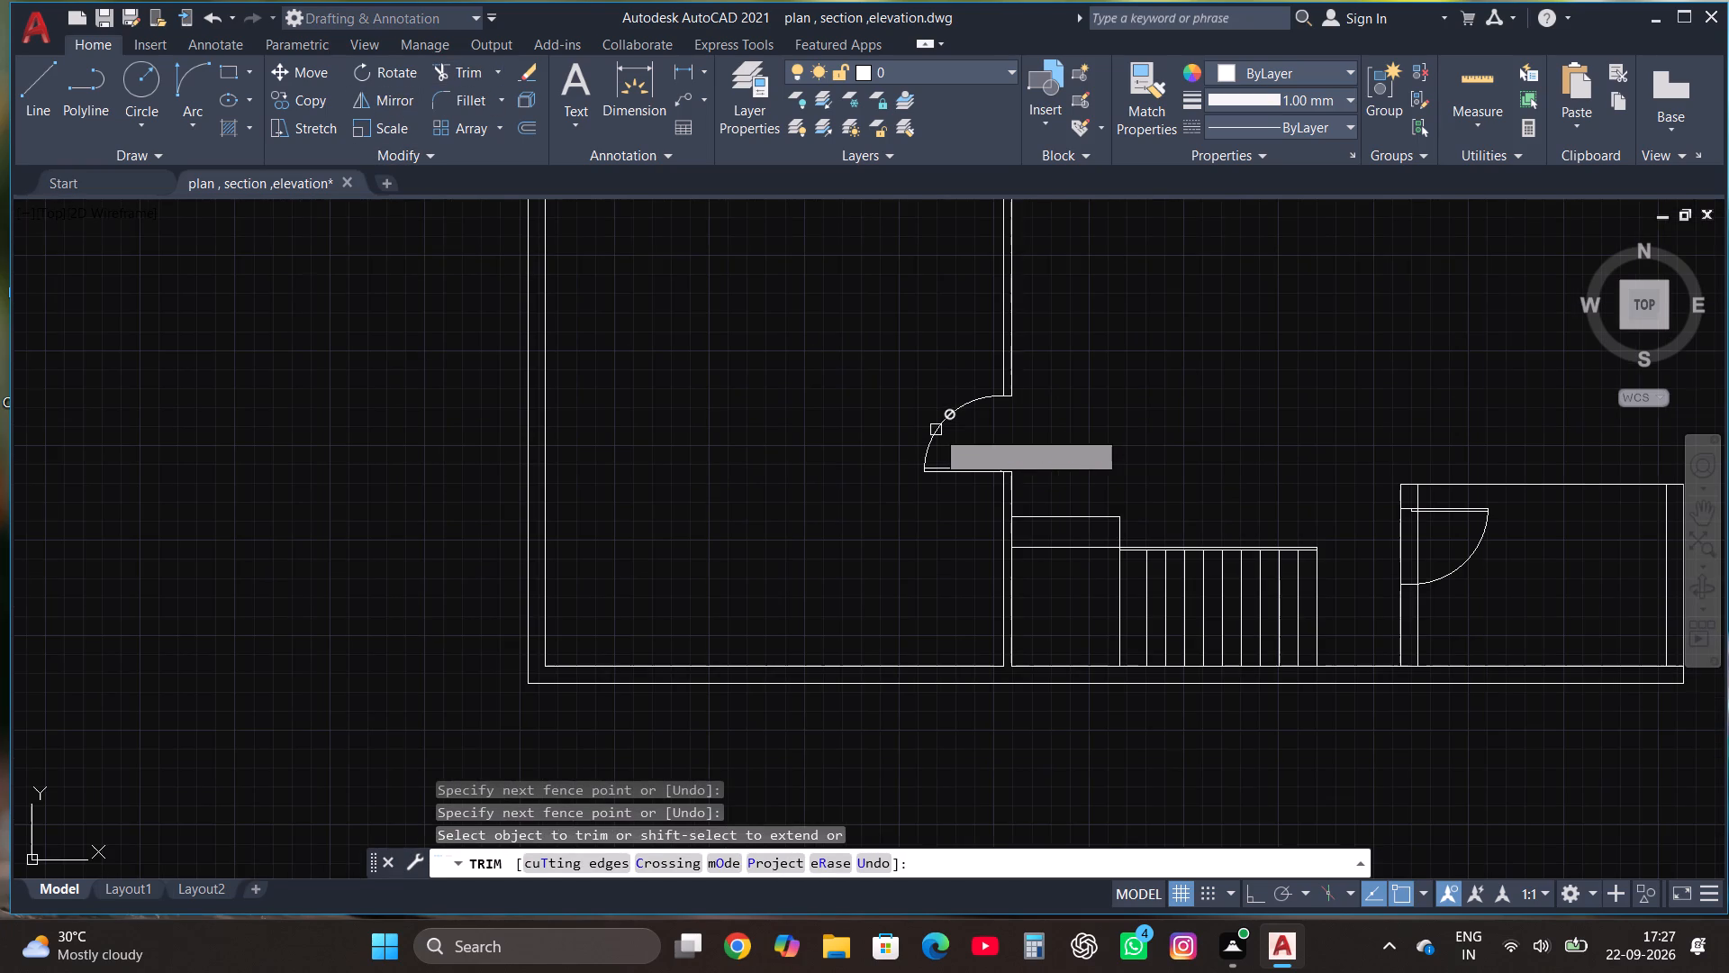
pyautogui.click(1452, 539)
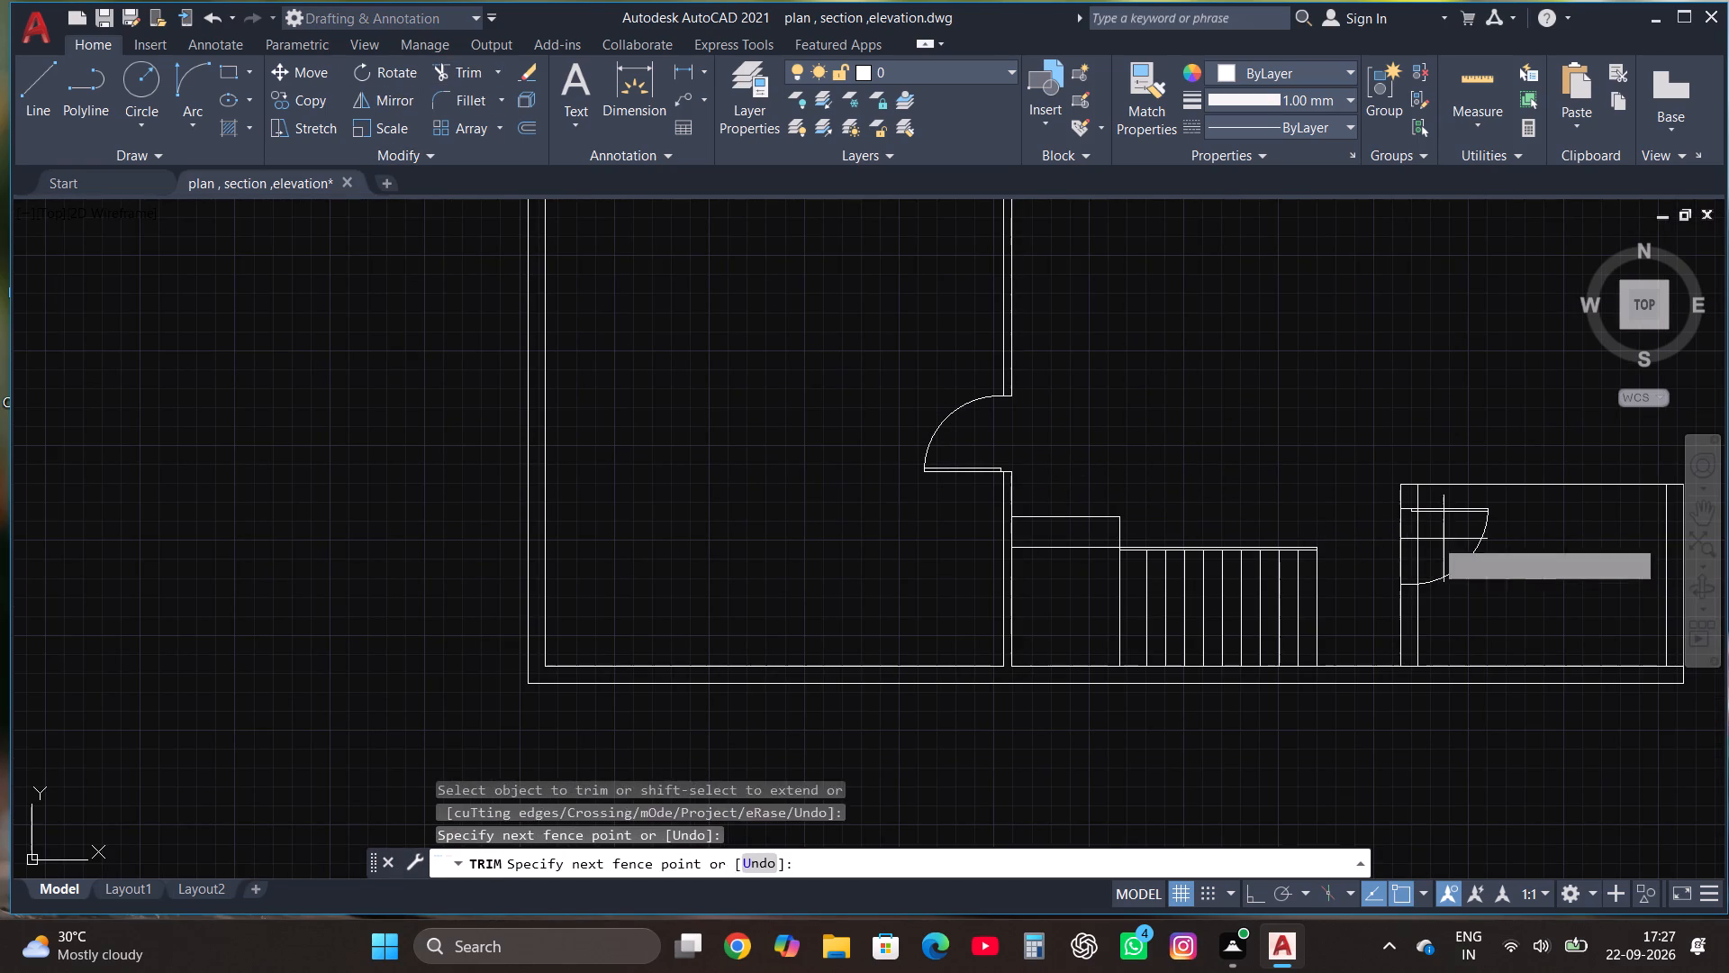
pyautogui.click(1372, 536)
pyautogui.press('Escape')
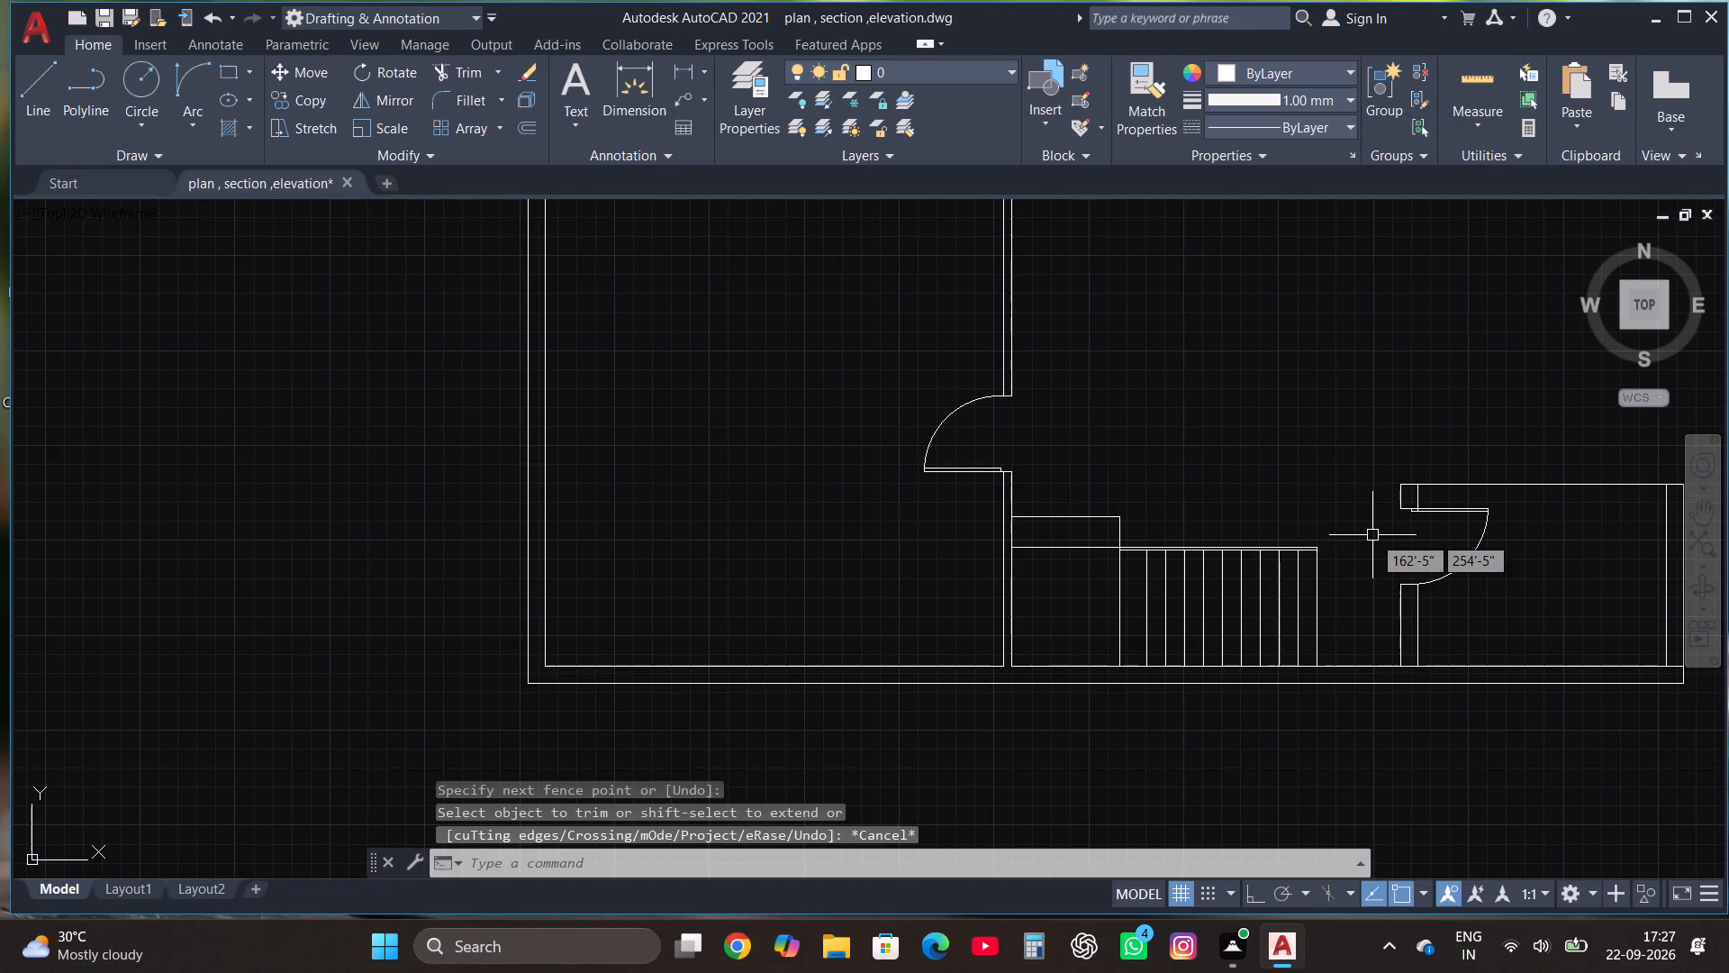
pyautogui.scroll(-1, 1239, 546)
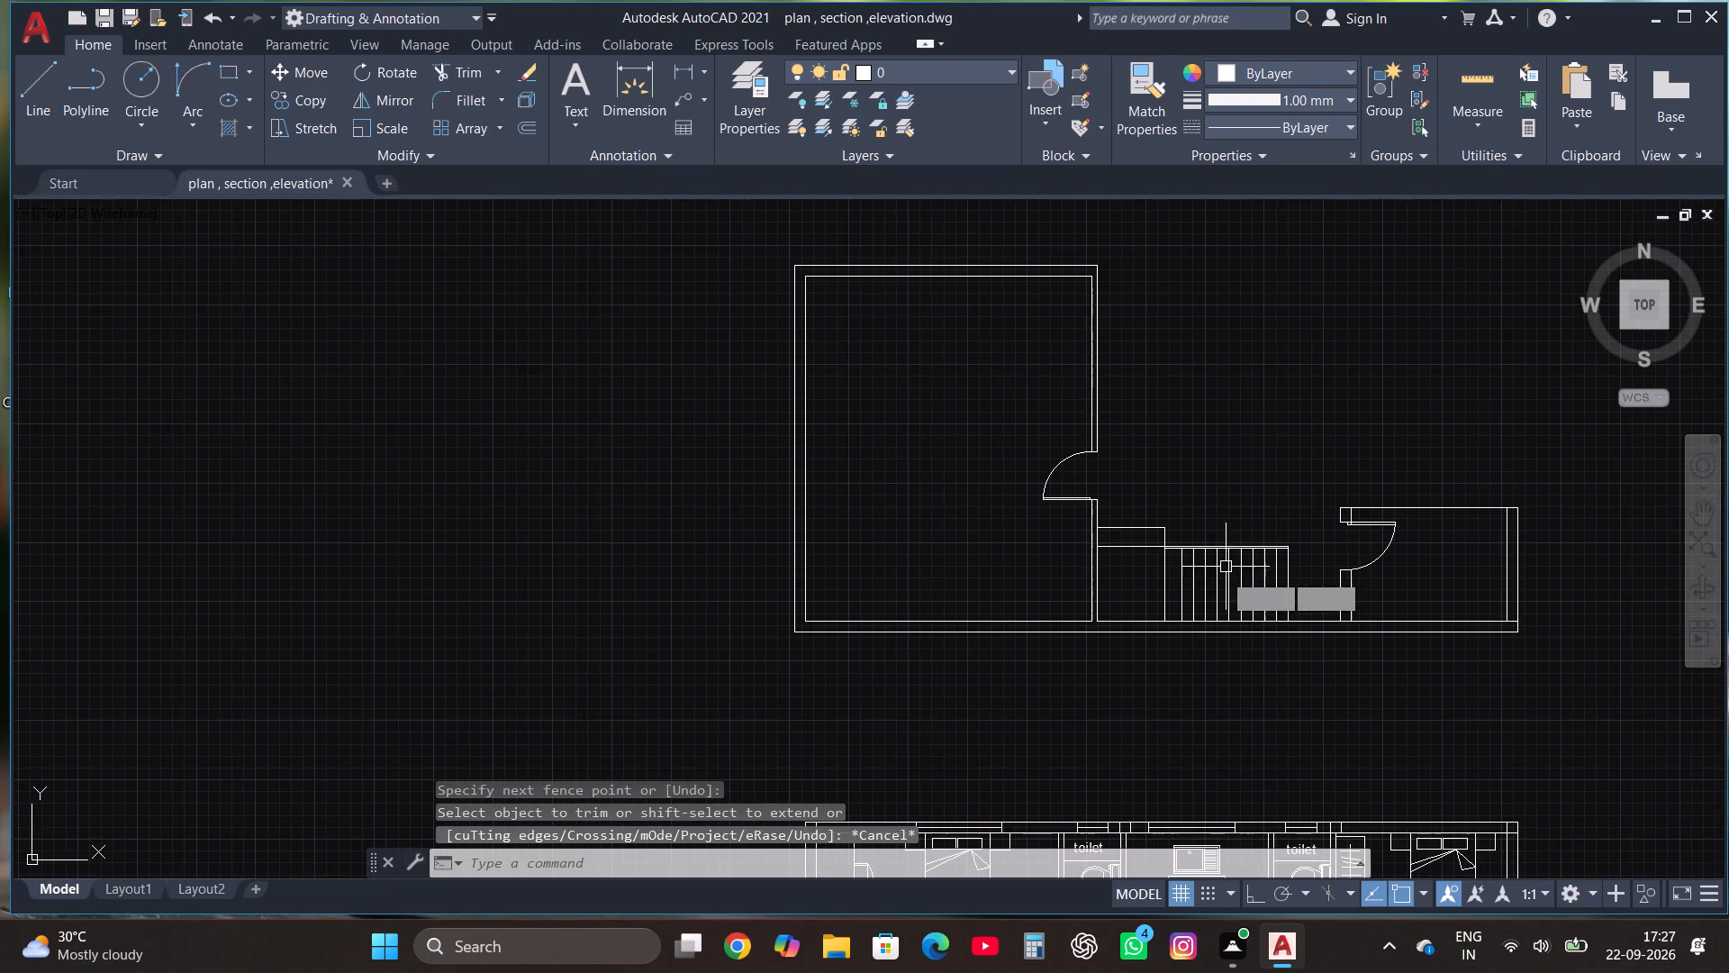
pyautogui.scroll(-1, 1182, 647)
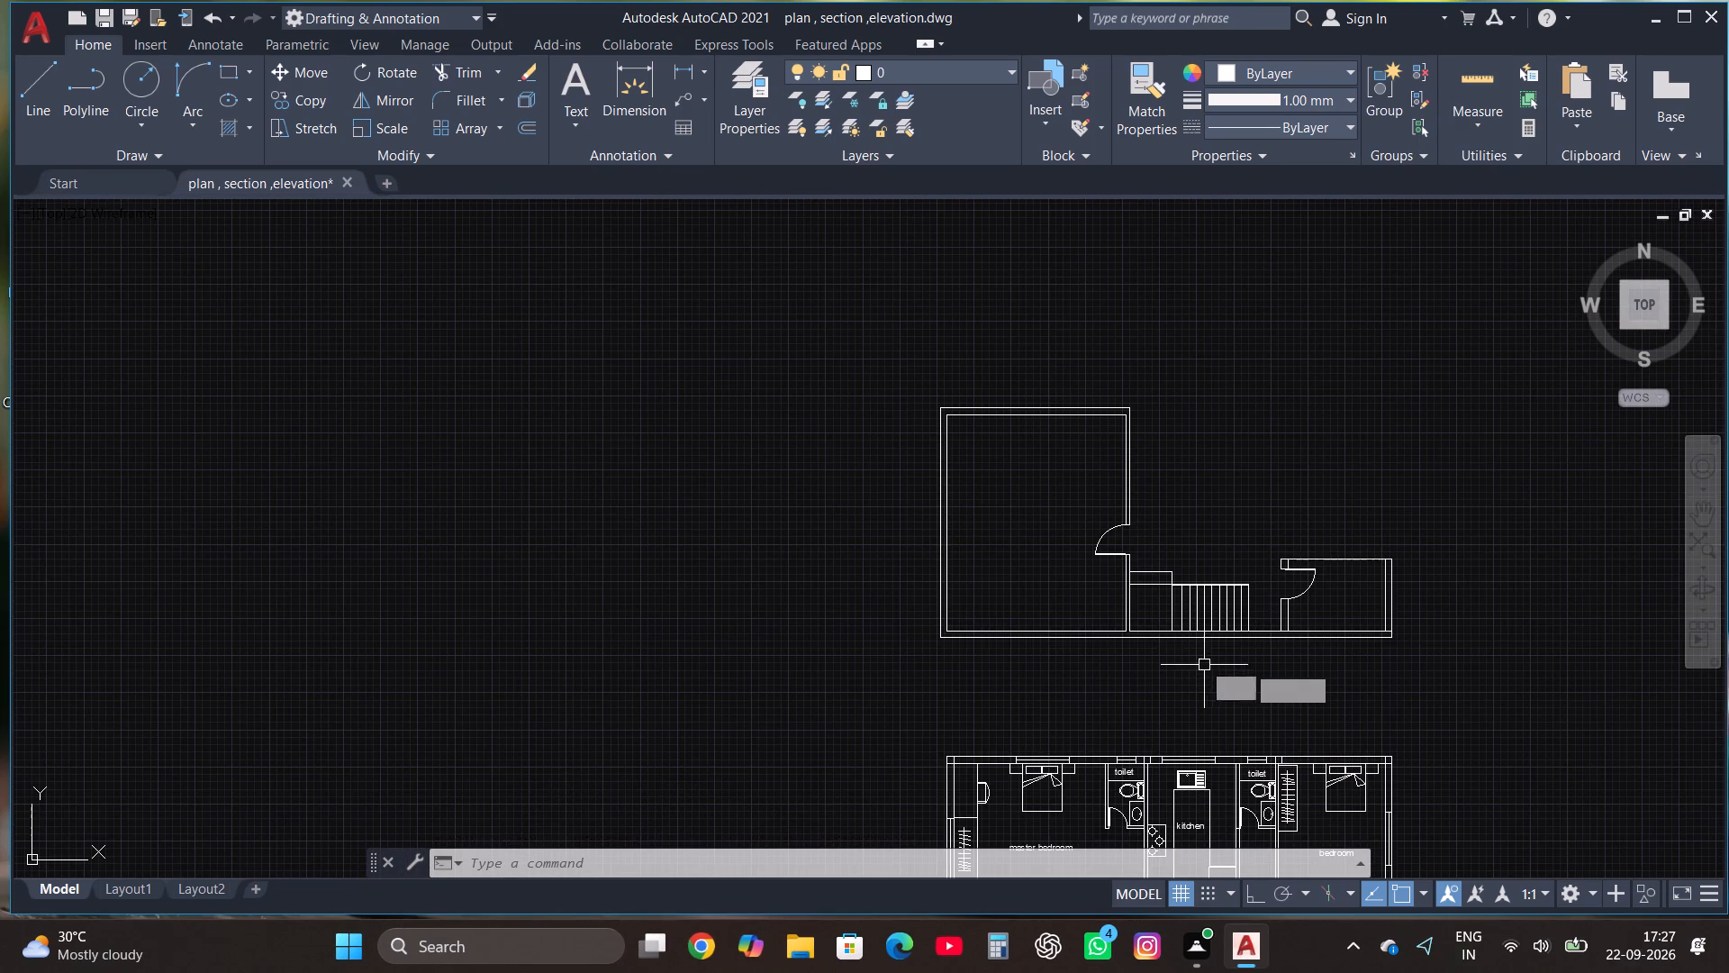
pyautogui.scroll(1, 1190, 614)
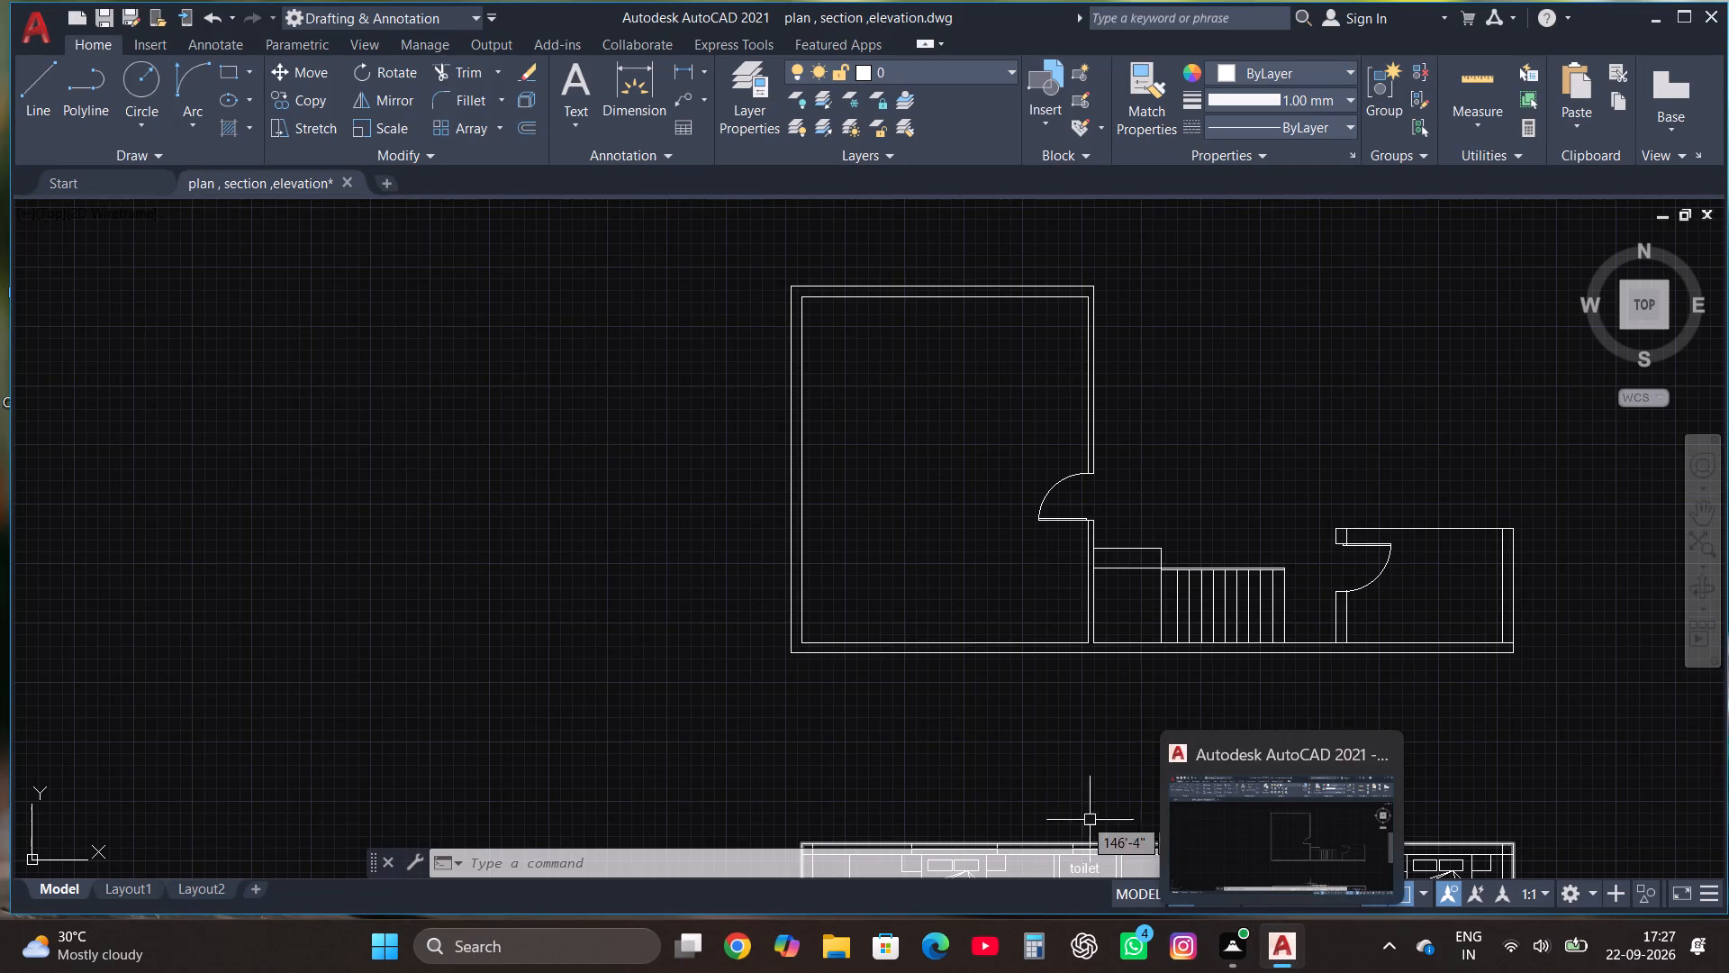
# Copy the living area's two sofas, side table and coffee table from the furnished plan below into the large room's lower-left corner.
pyautogui.press('Escape')
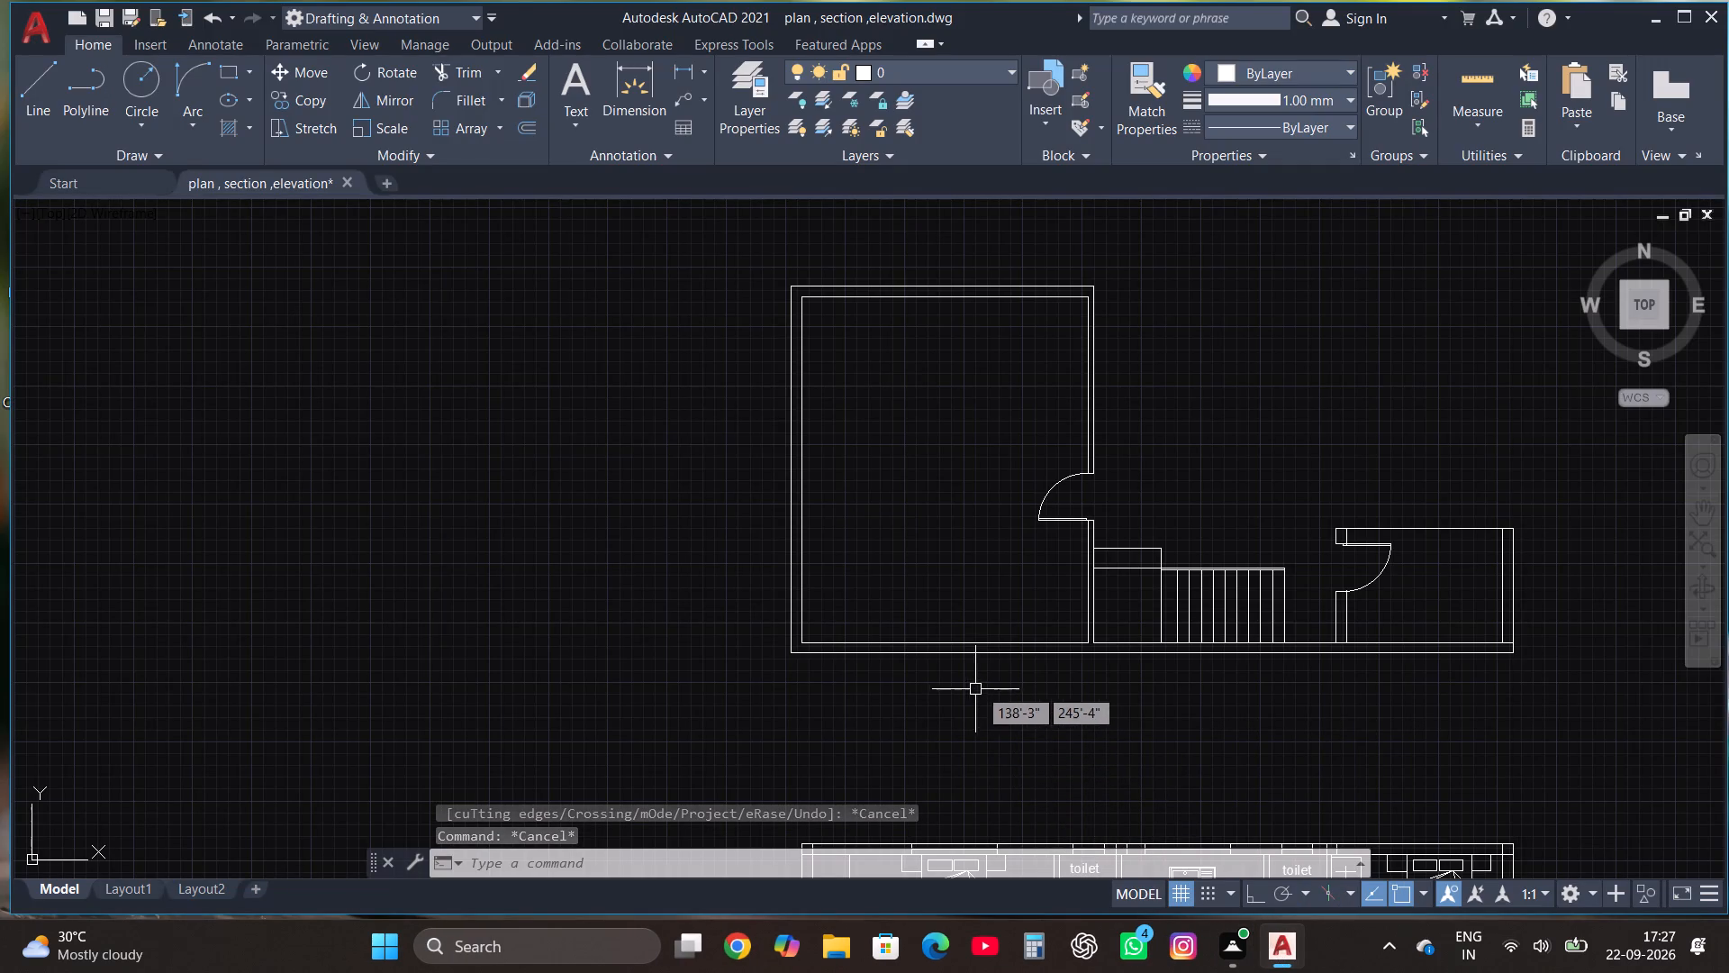
pyautogui.scroll(-2, 1174, 532)
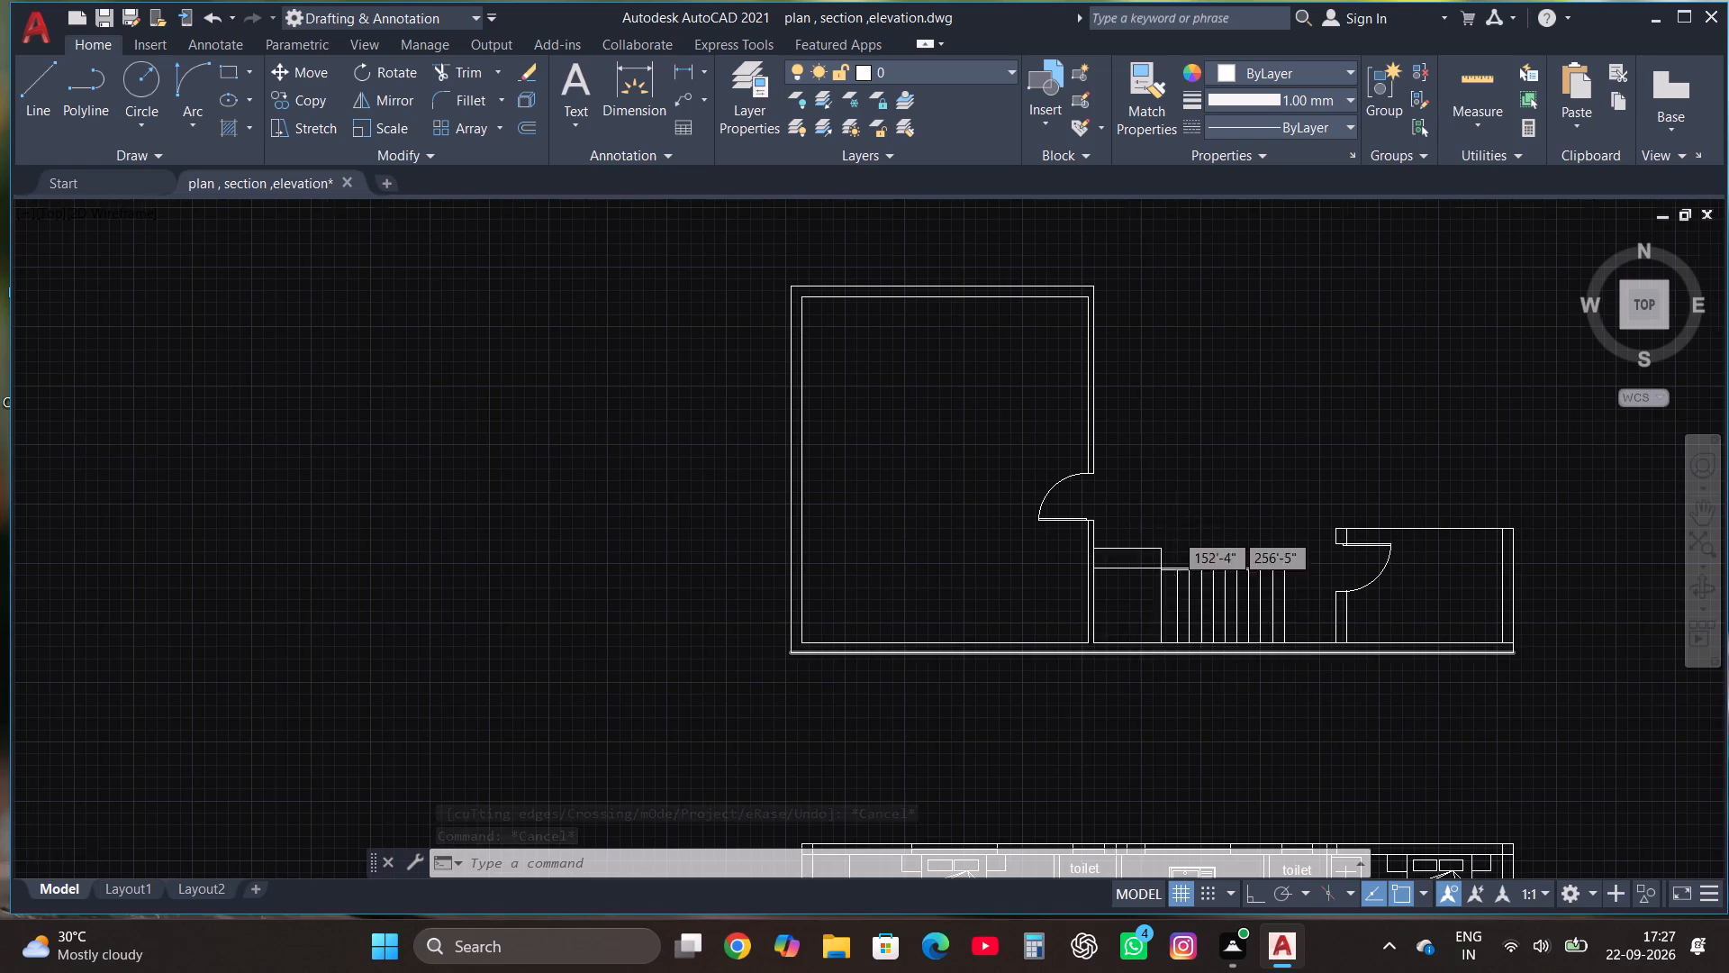
pyautogui.scroll(-1, 1212, 659)
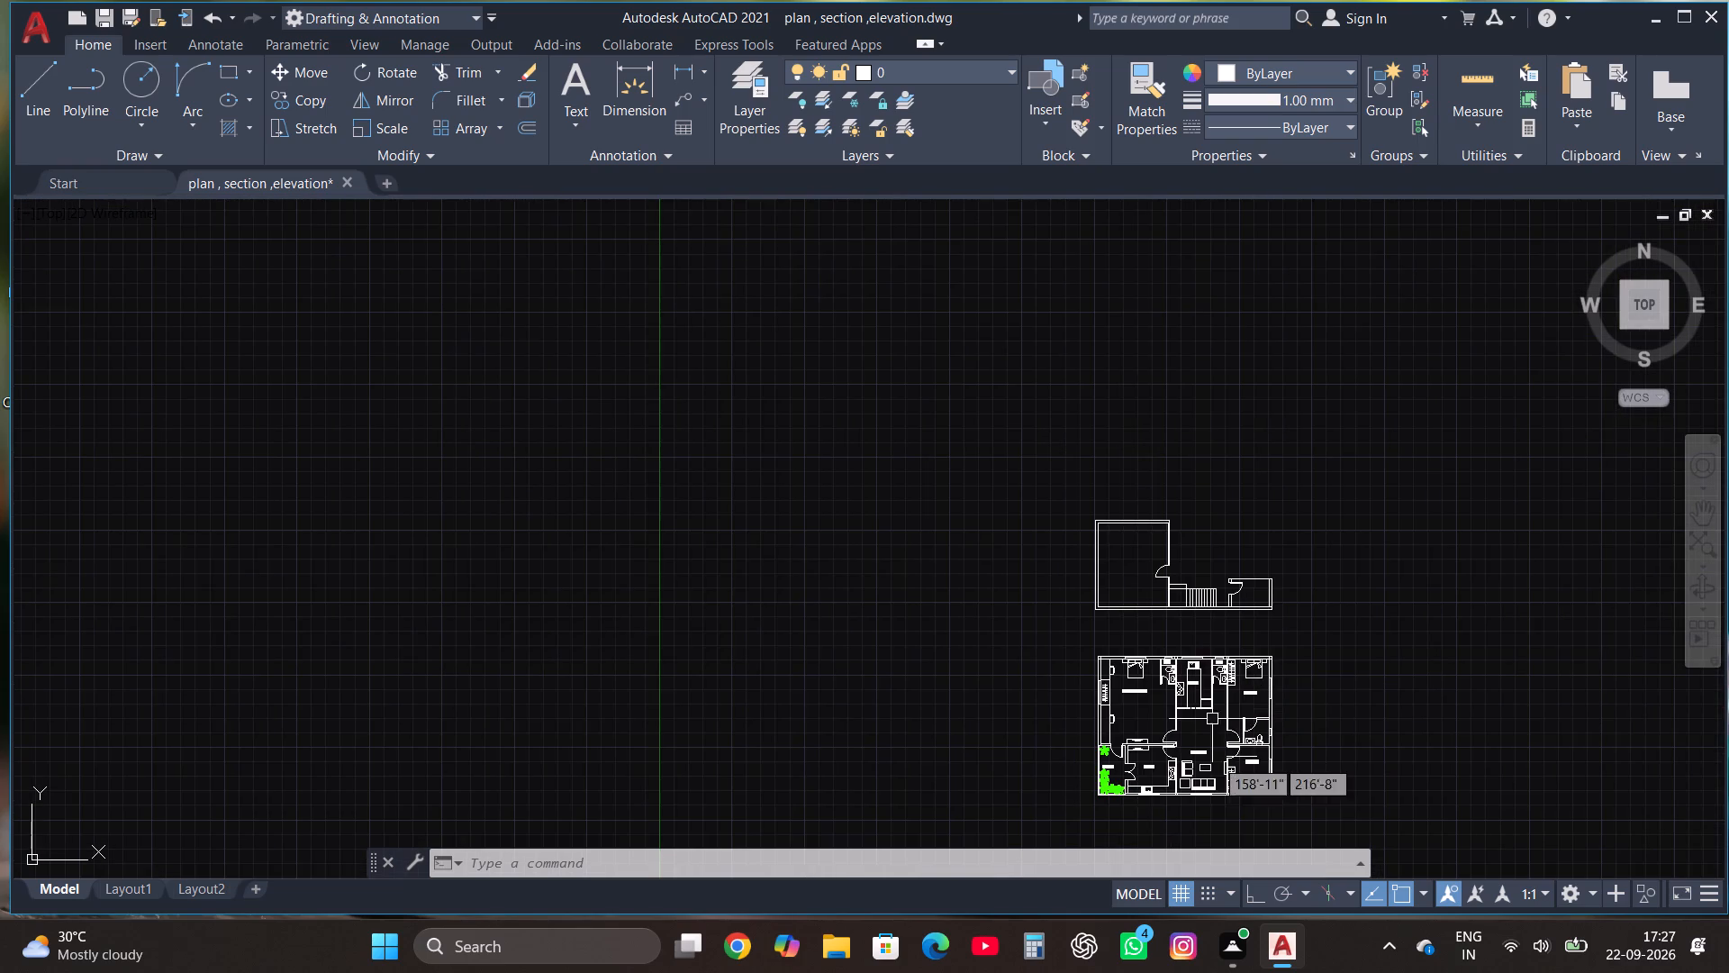
pyautogui.scroll(1, 1208, 790)
pyautogui.scroll(-1, 1247, 539)
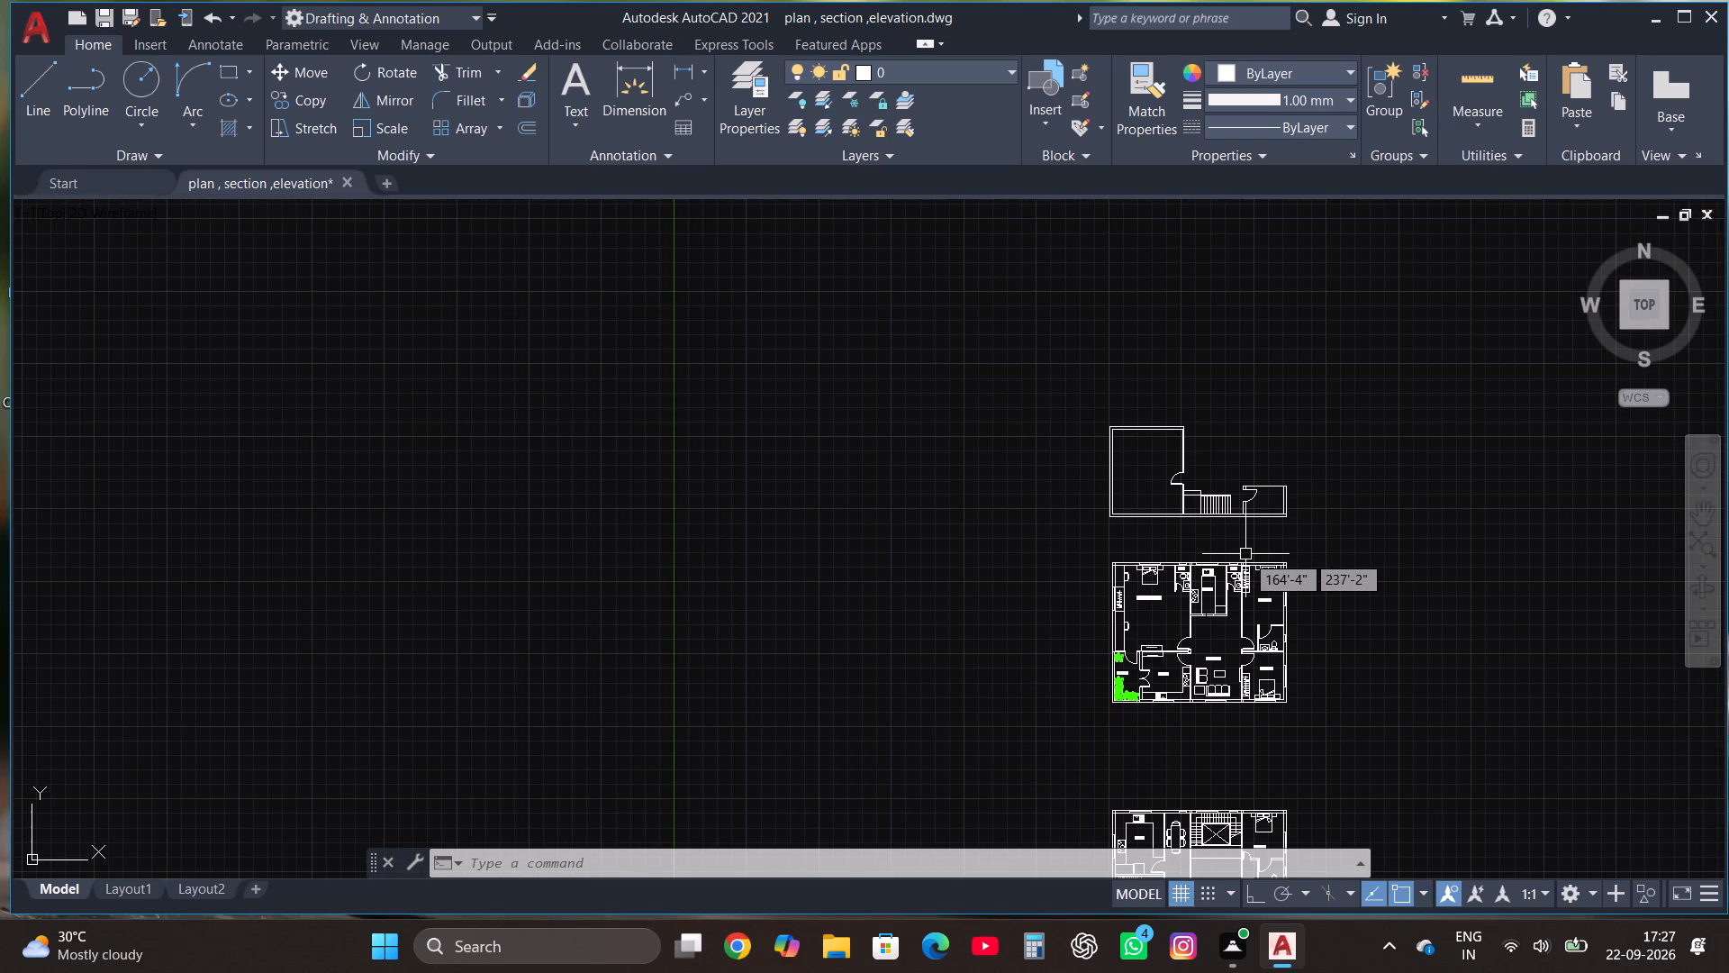
pyautogui.scroll(3, 1228, 640)
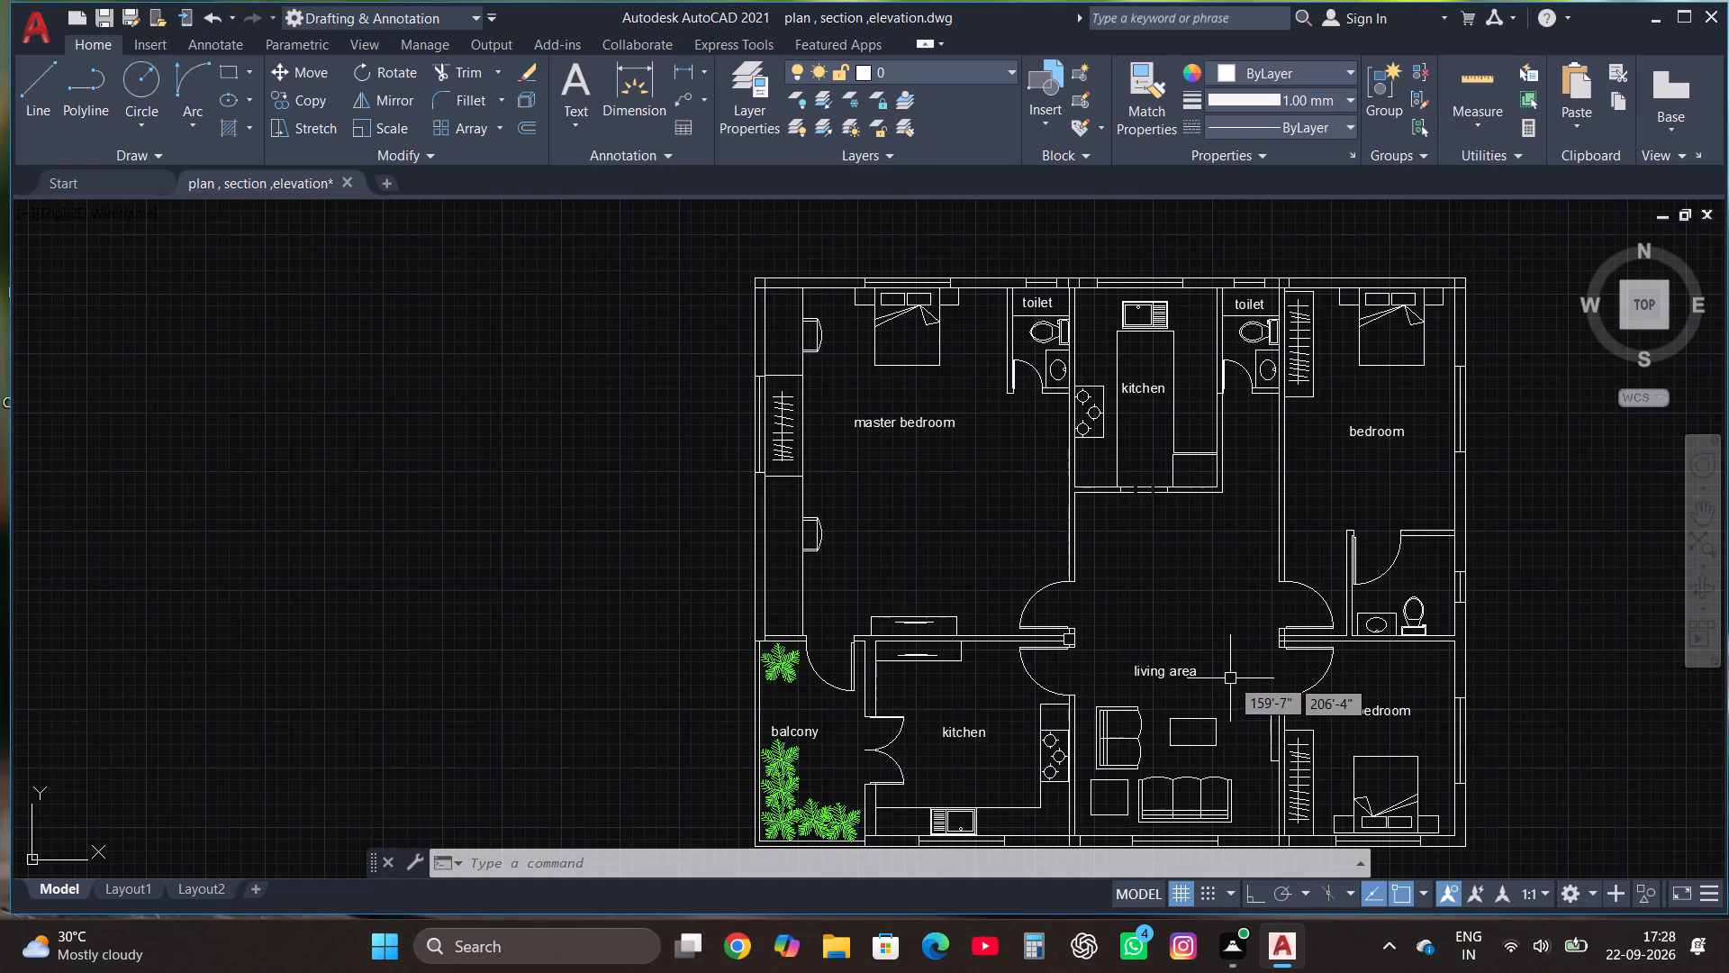
pyautogui.scroll(-1, 1206, 632)
pyautogui.scroll(2, 1179, 744)
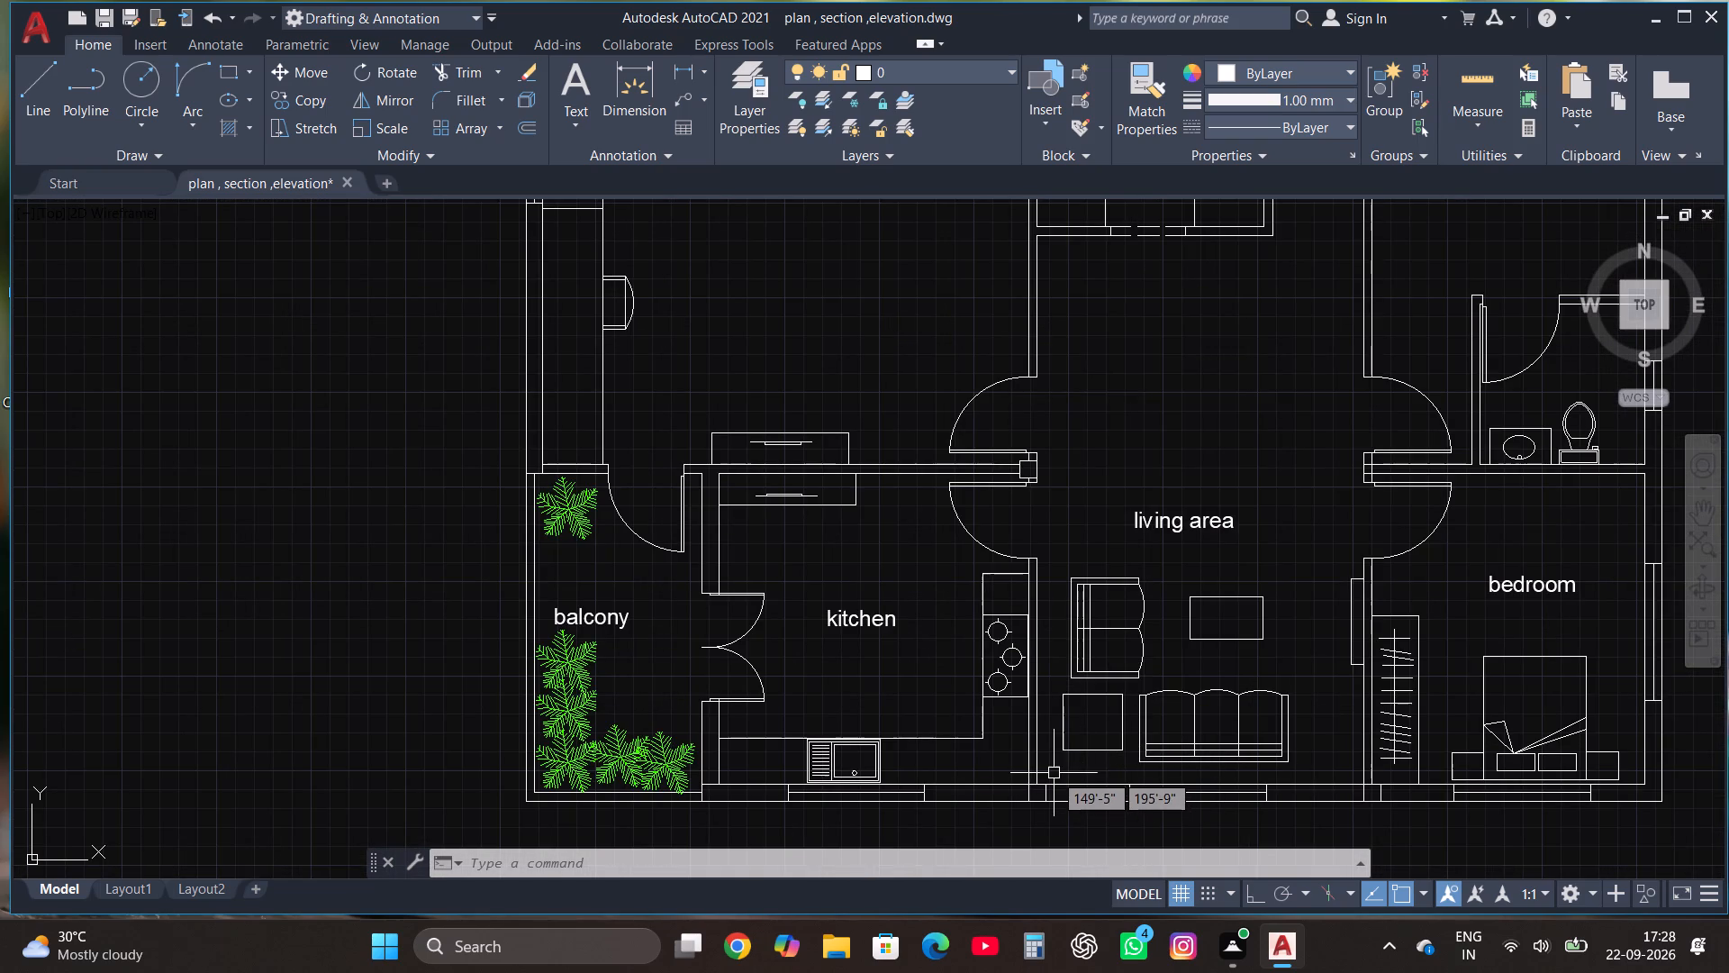
pyautogui.click(1053, 769)
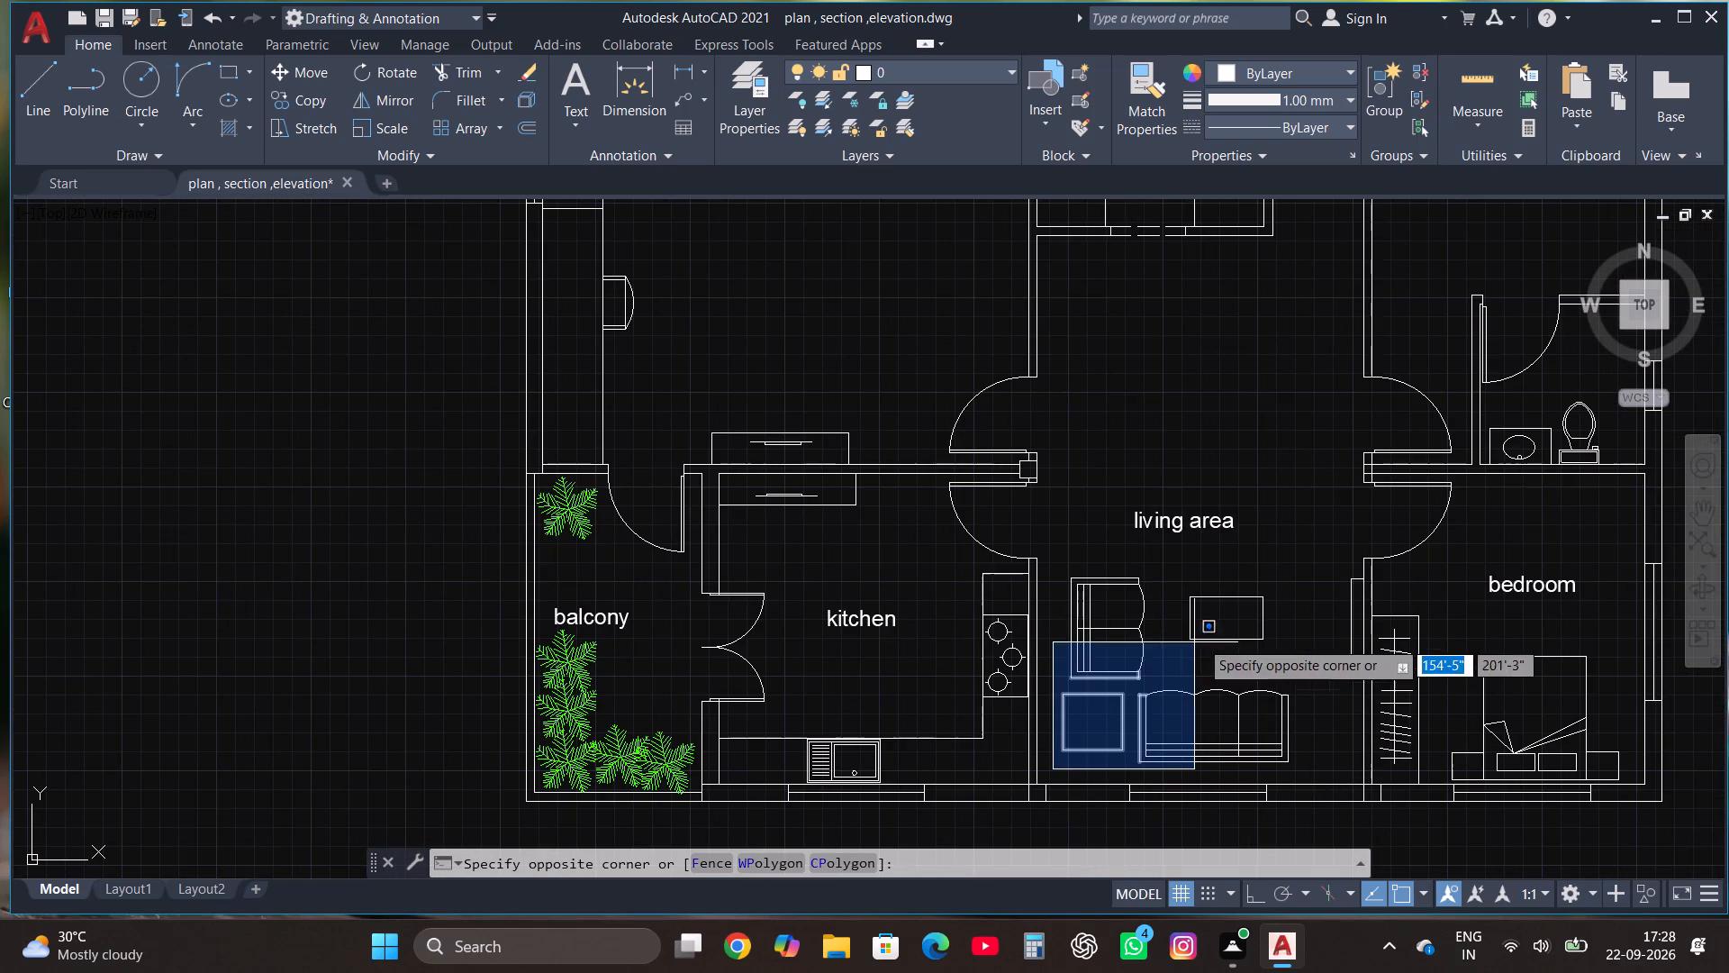
pyautogui.click(1301, 569)
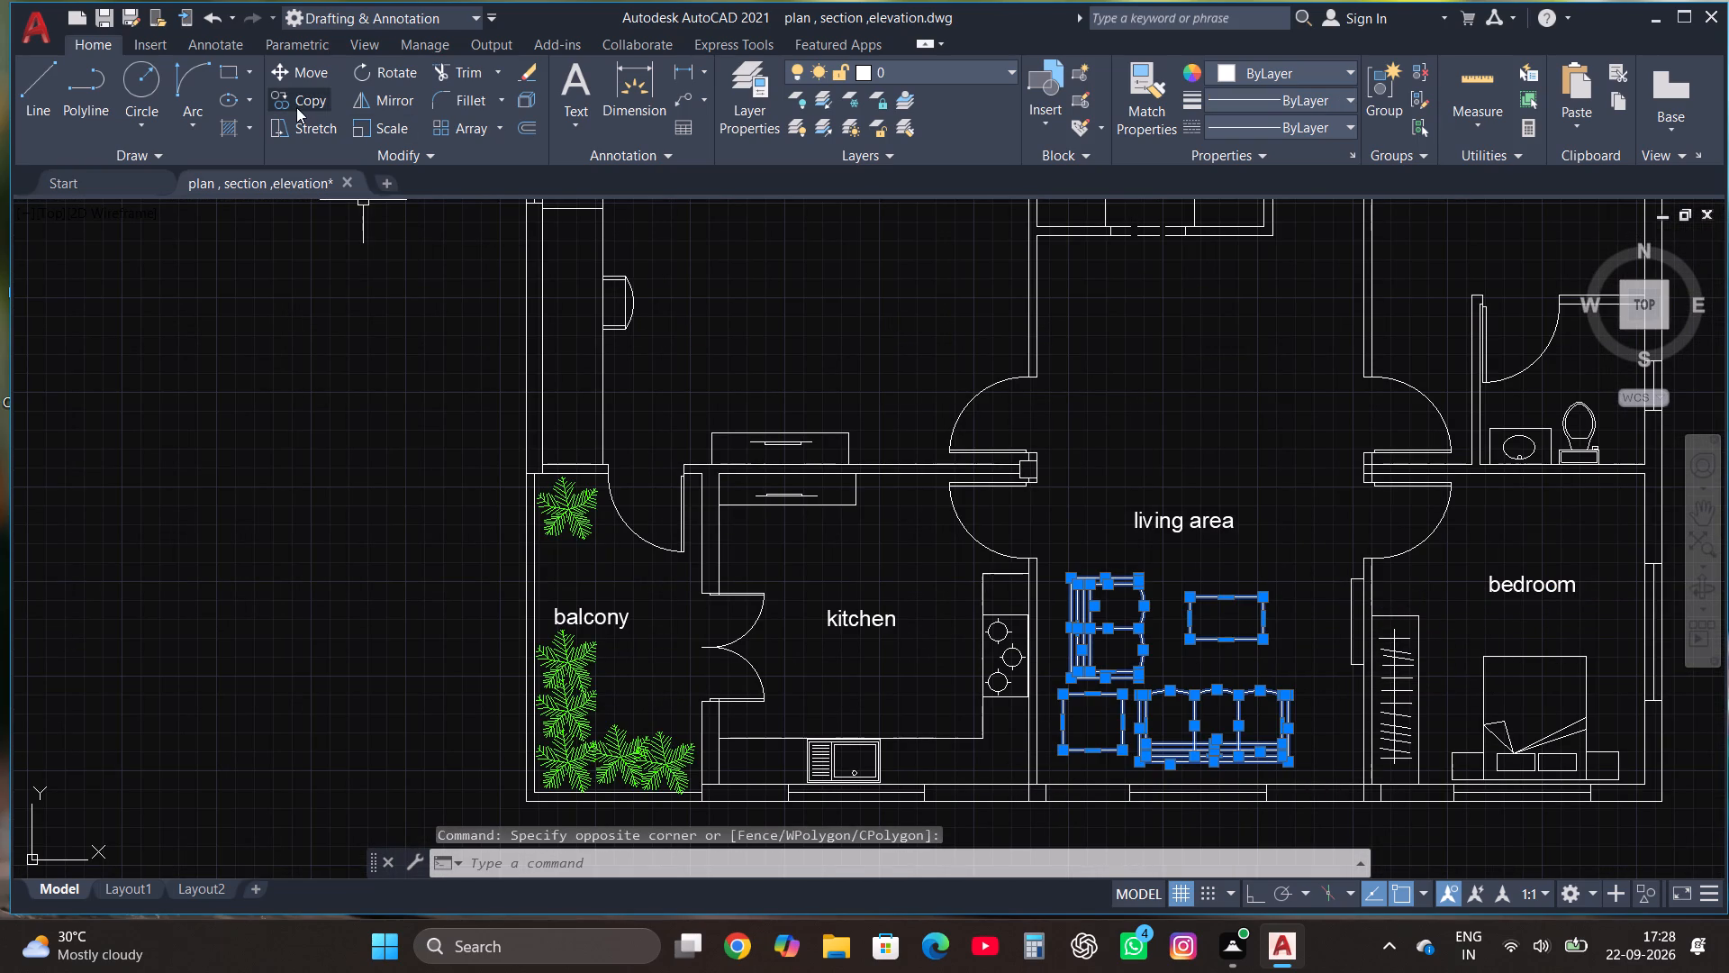
pyautogui.click(296, 107)
pyautogui.click(1154, 706)
pyautogui.scroll(-2, 1169, 728)
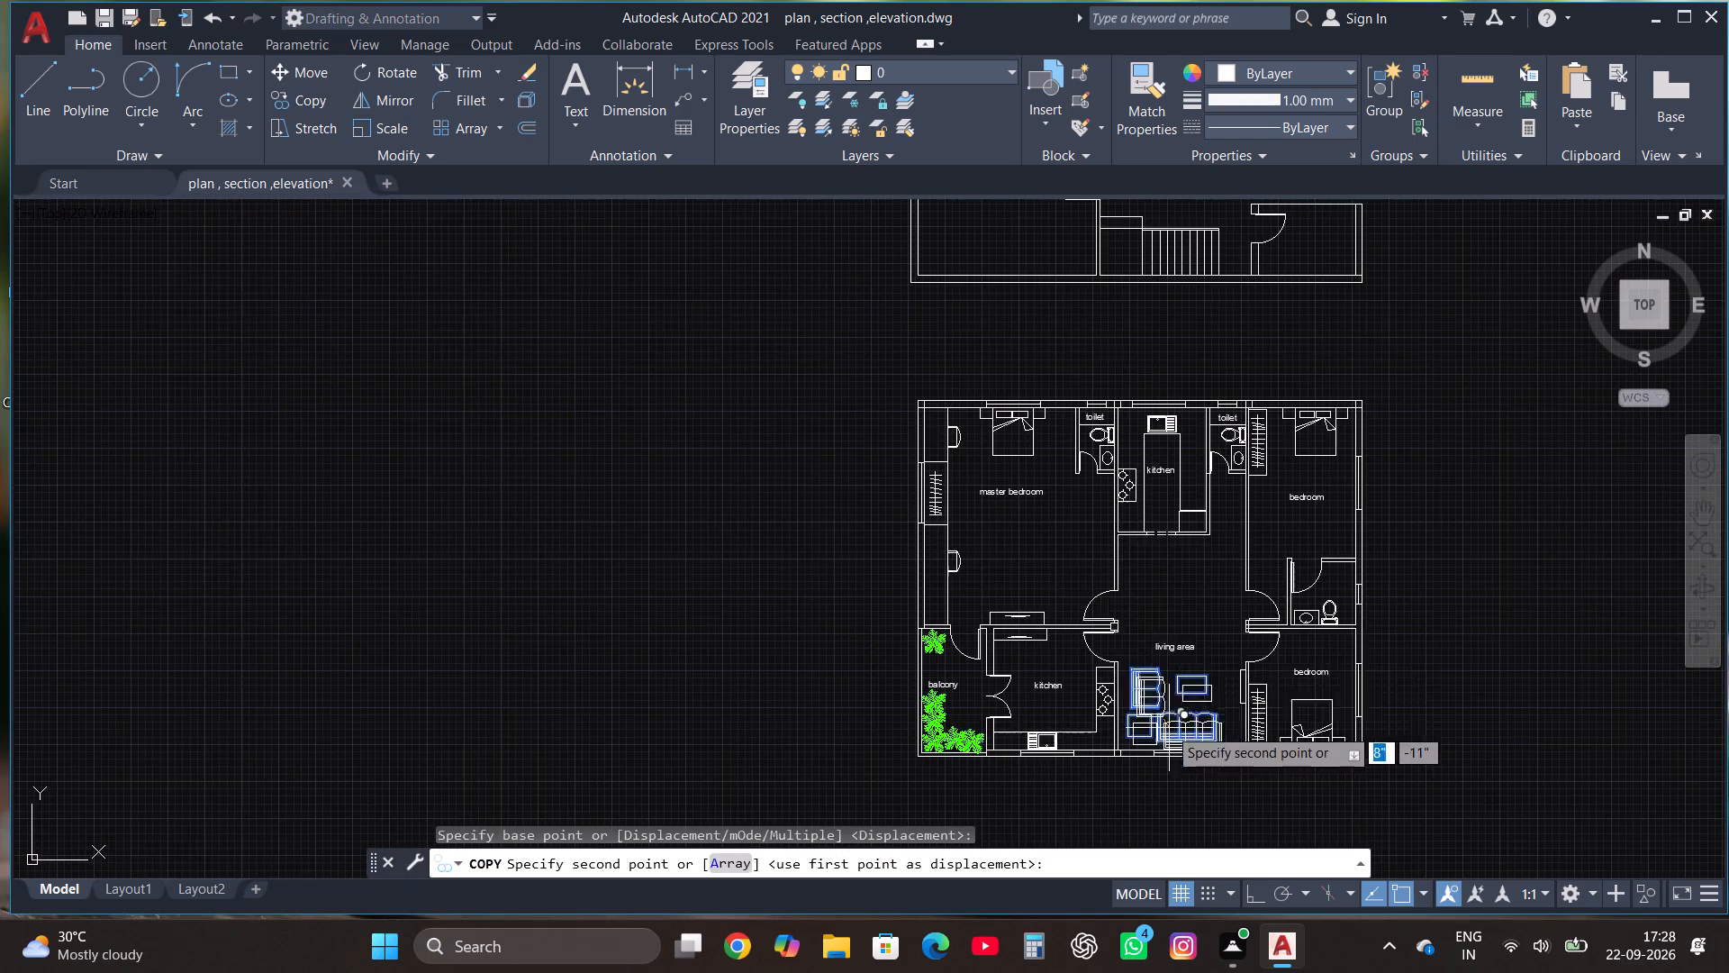
pyautogui.scroll(-1, 977, 552)
pyautogui.scroll(3, 960, 335)
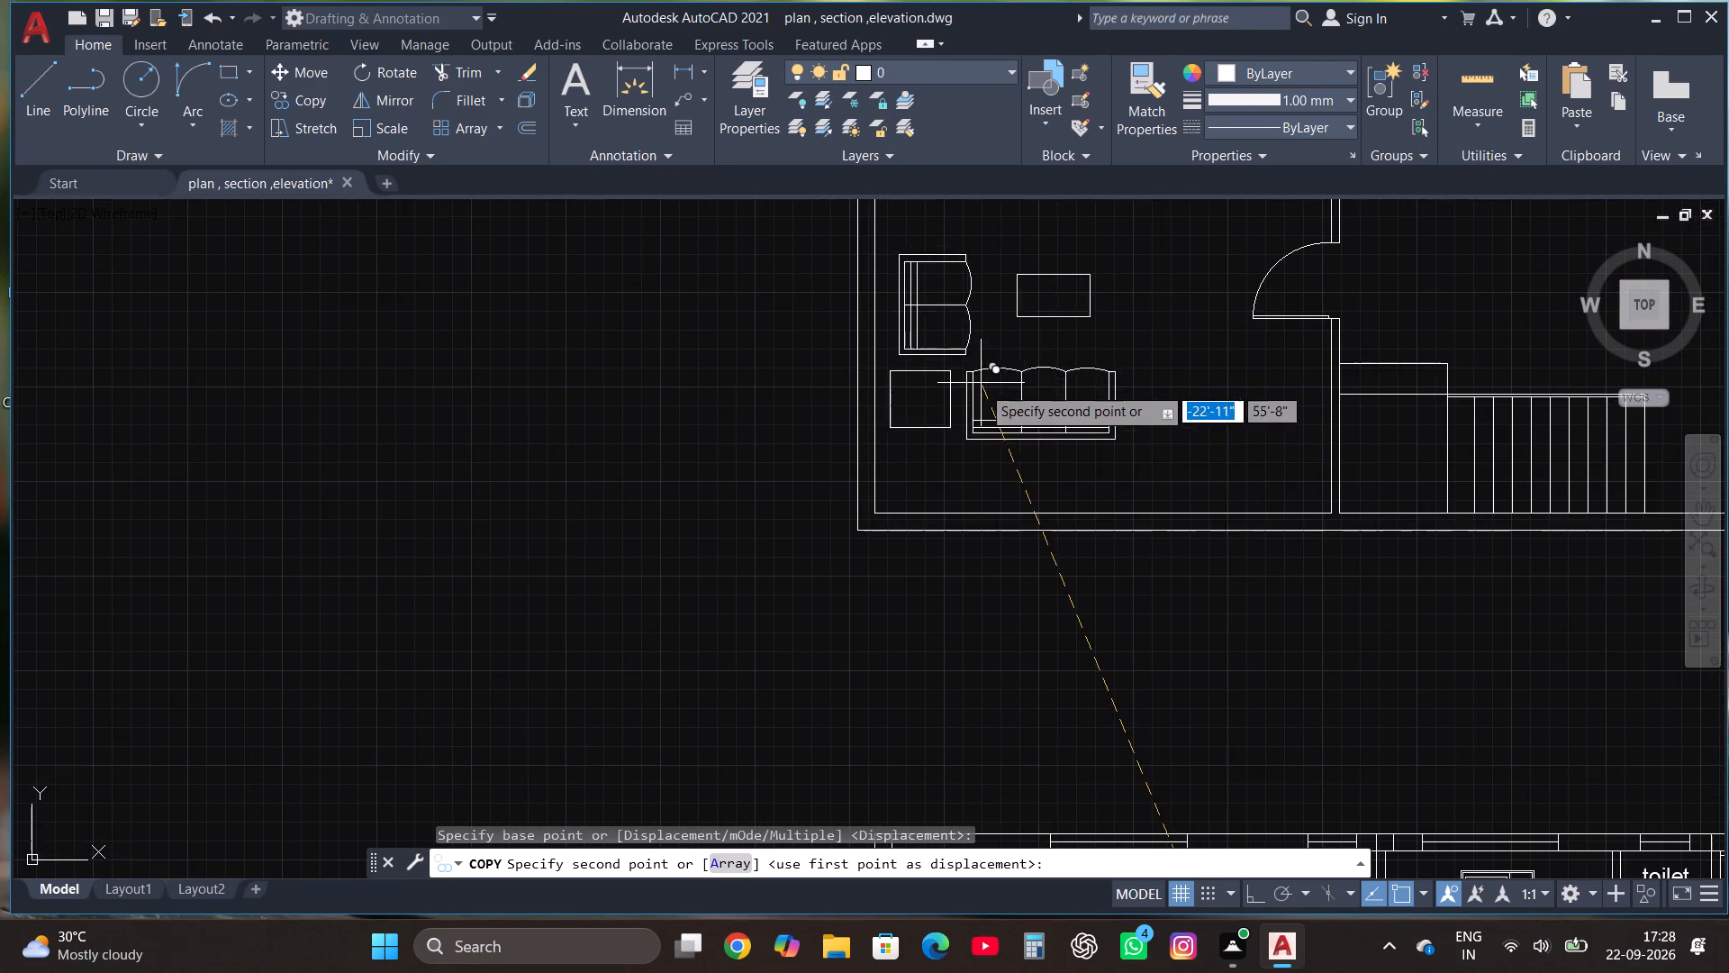
pyautogui.click(987, 440)
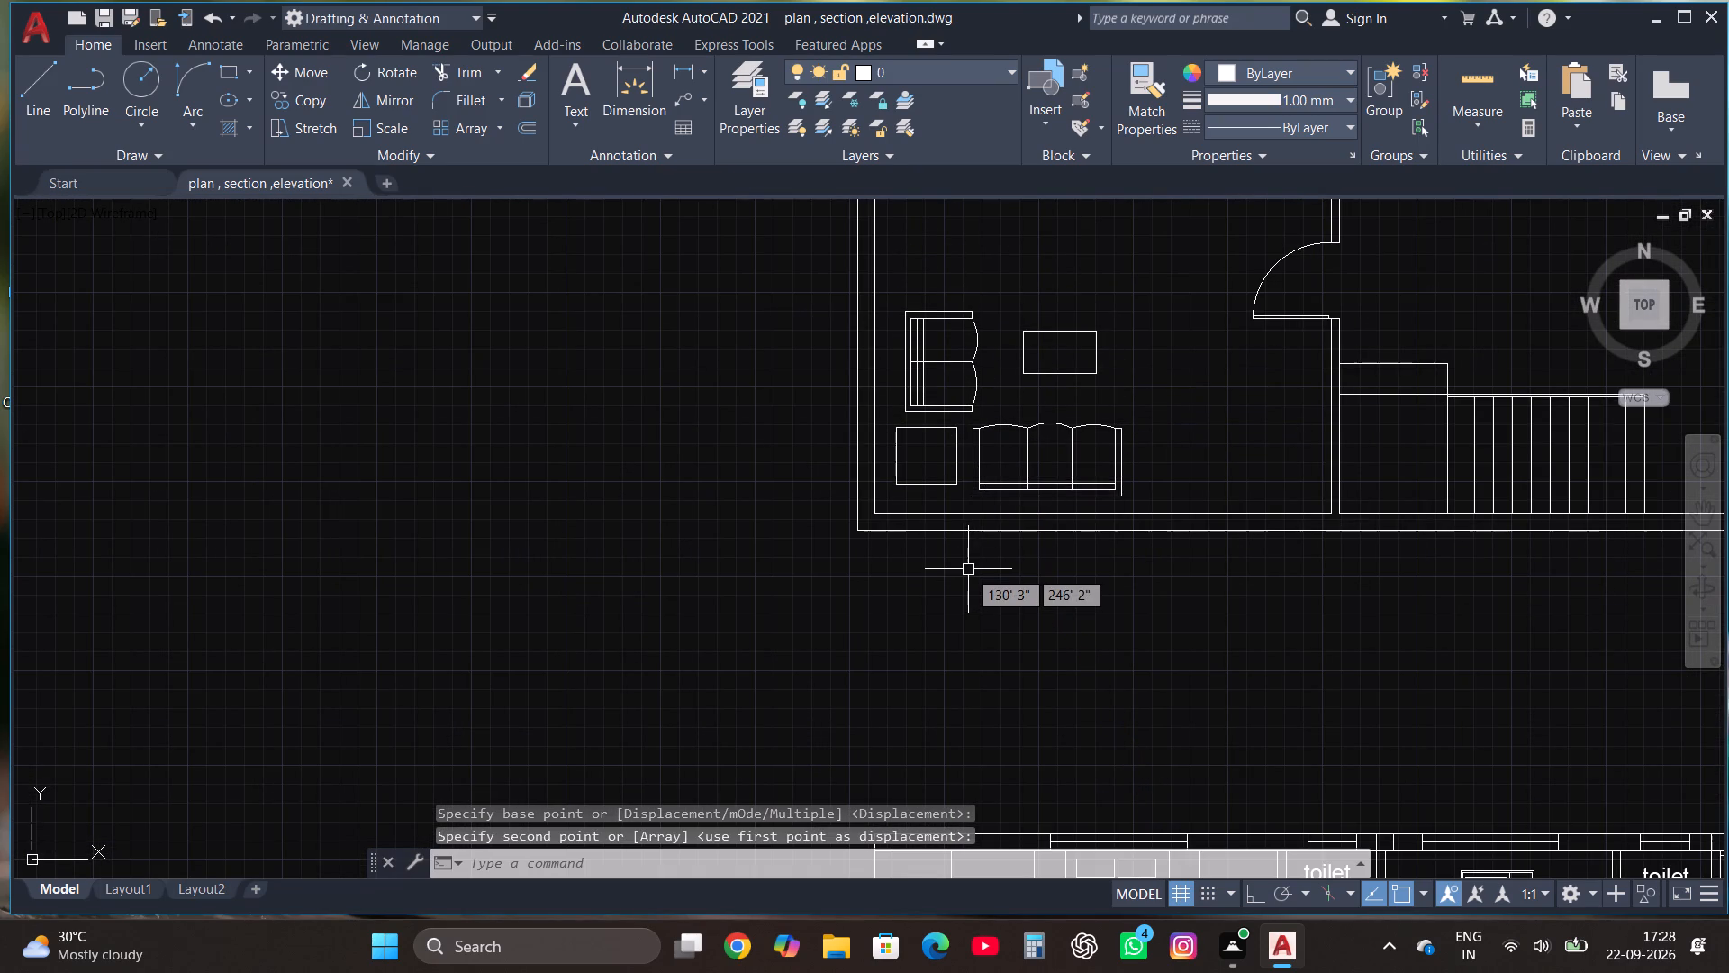
# Draw column rectangles spanning the wall thickness at the large room's upper-left and lower-left wall corners.
pyautogui.scroll(-1, 970, 569)
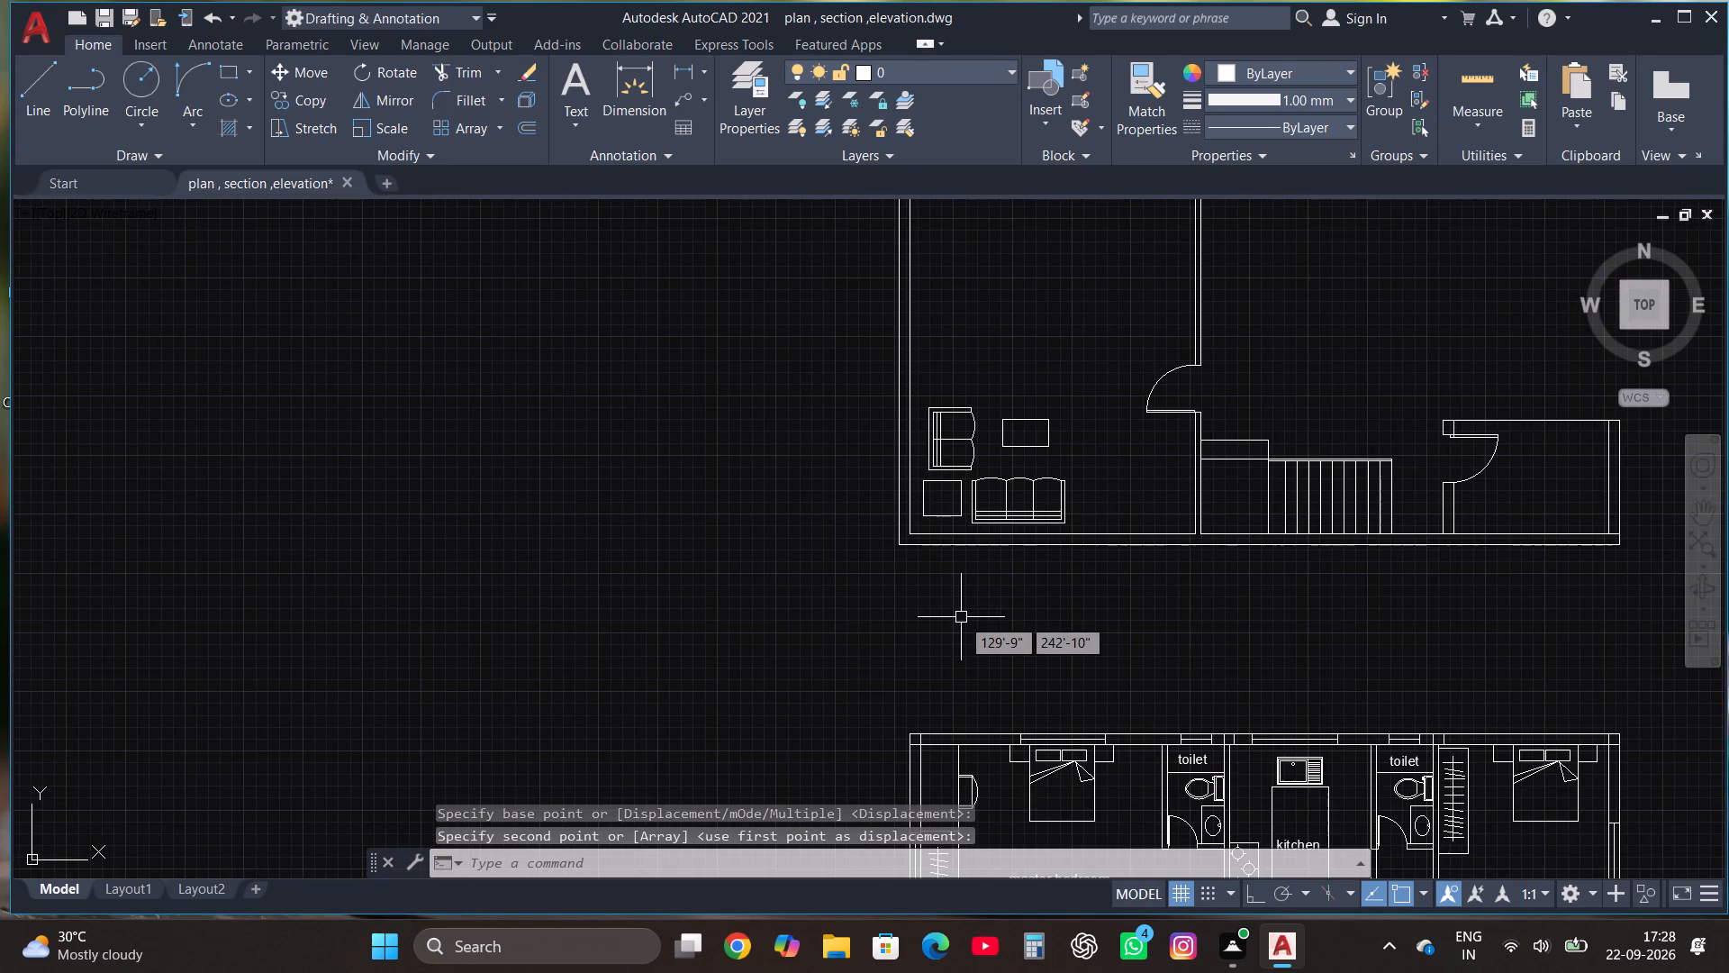
pyautogui.scroll(-2, 961, 617)
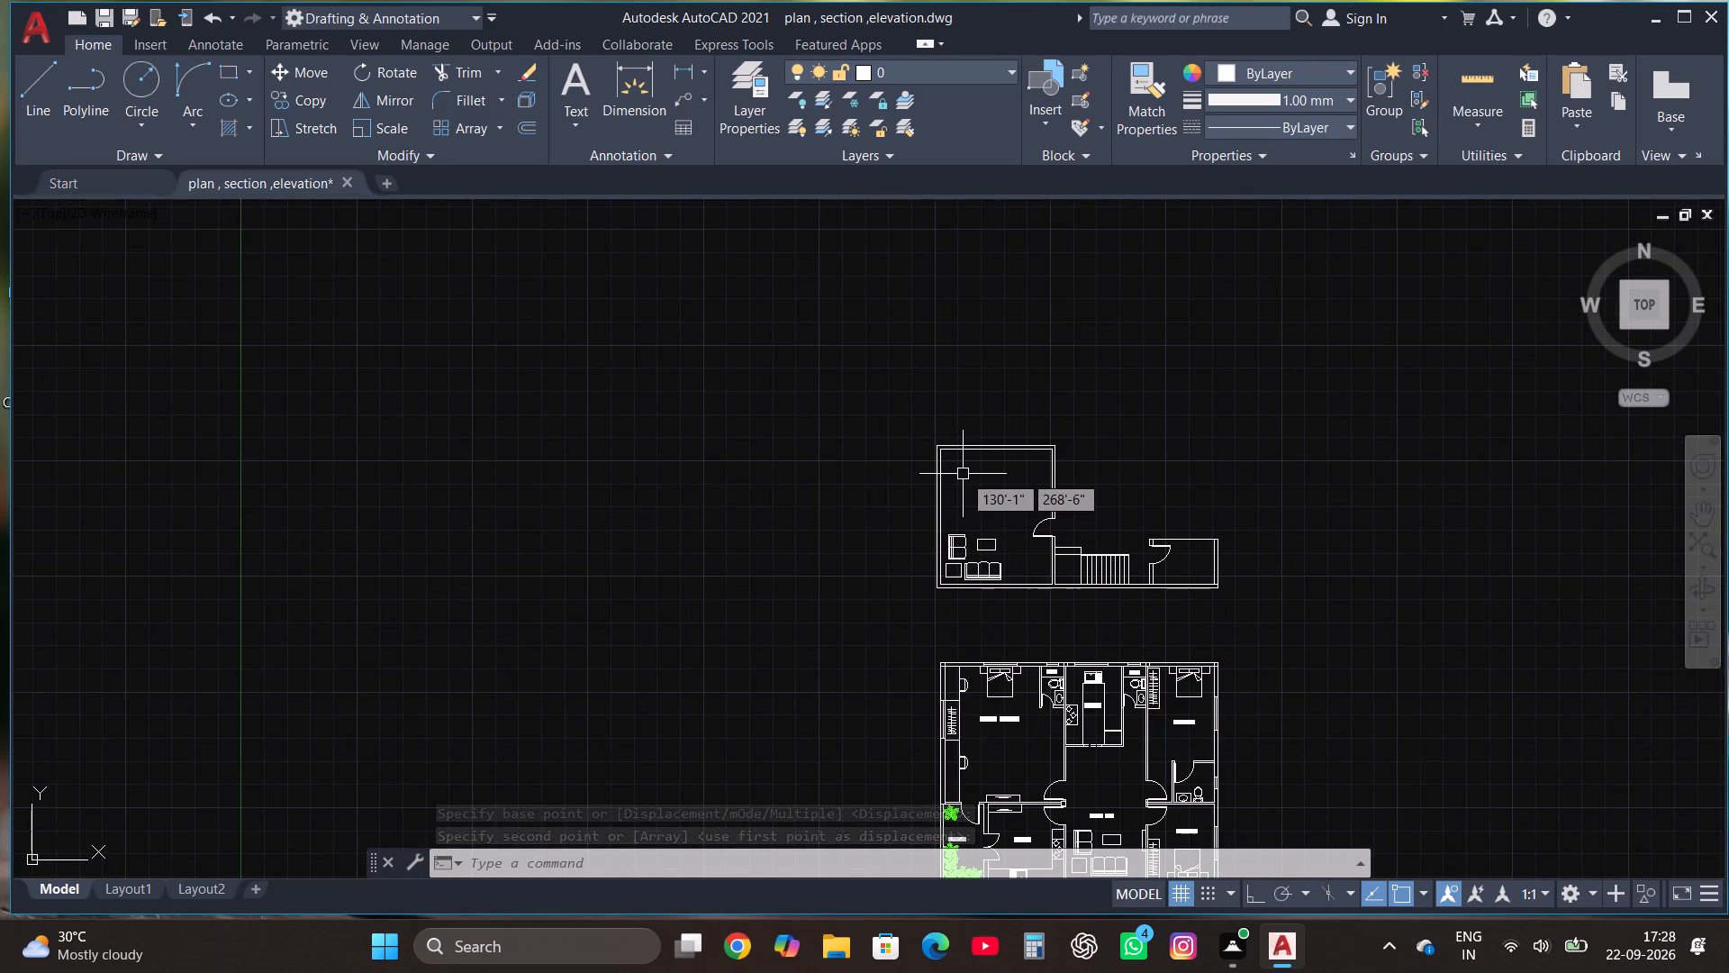
pyautogui.scroll(-3, 964, 452)
pyautogui.scroll(3, 996, 761)
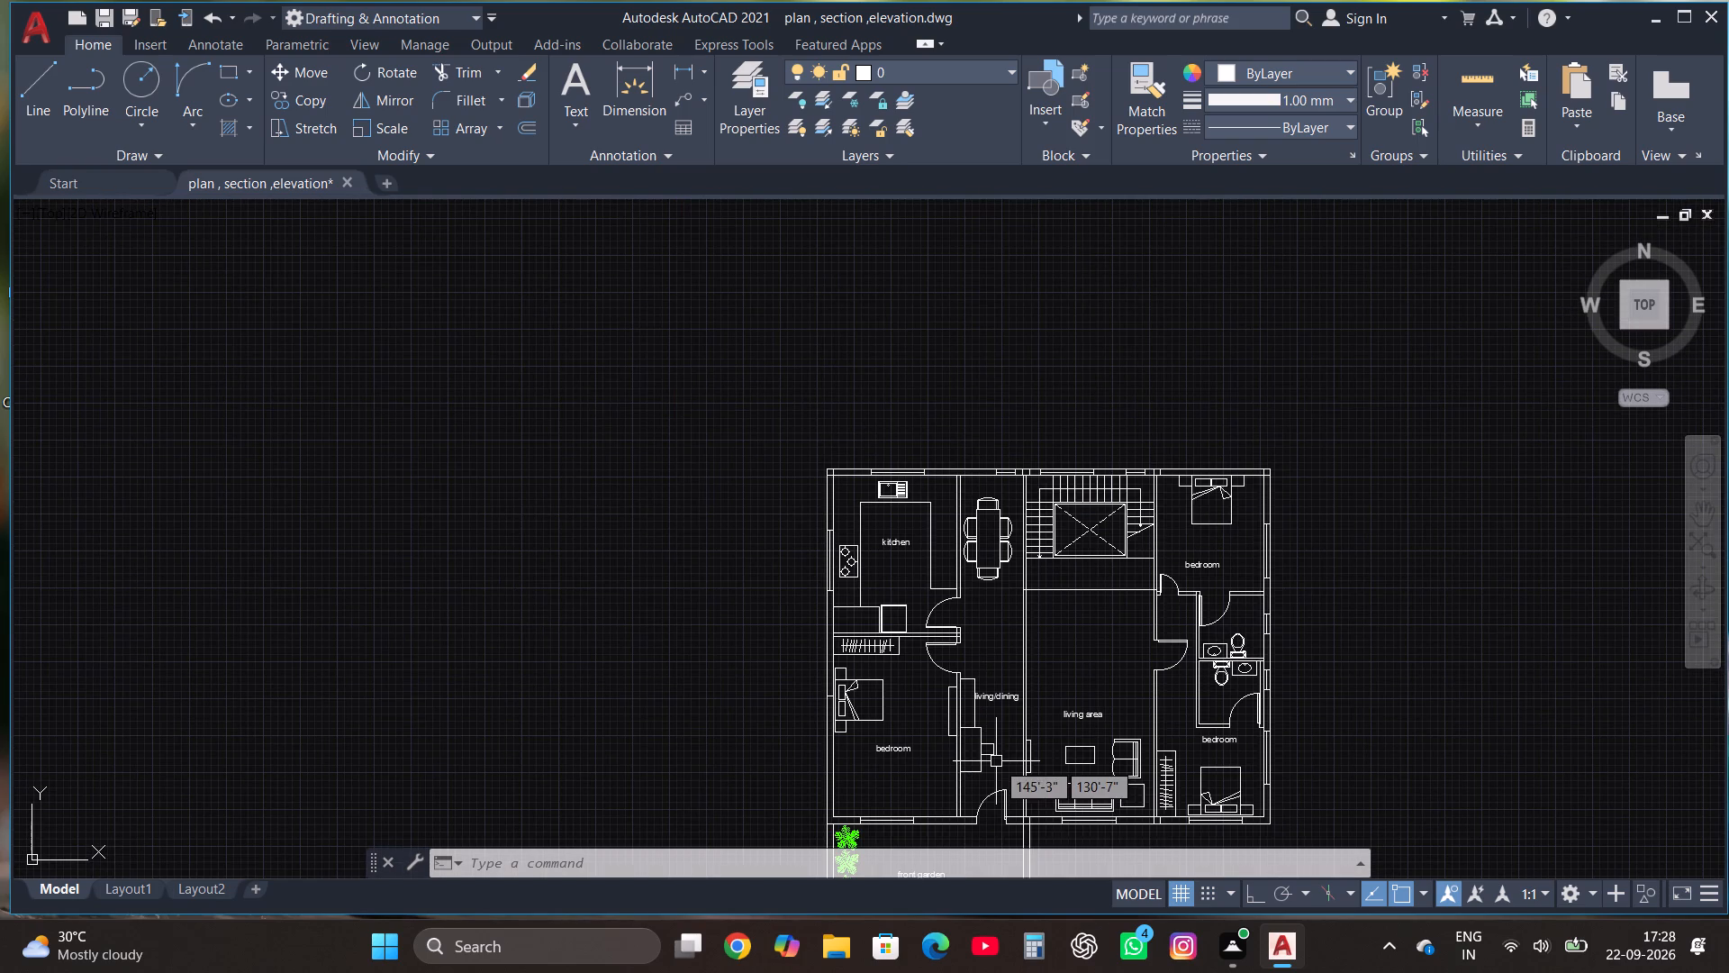
pyautogui.scroll(-2, 1091, 537)
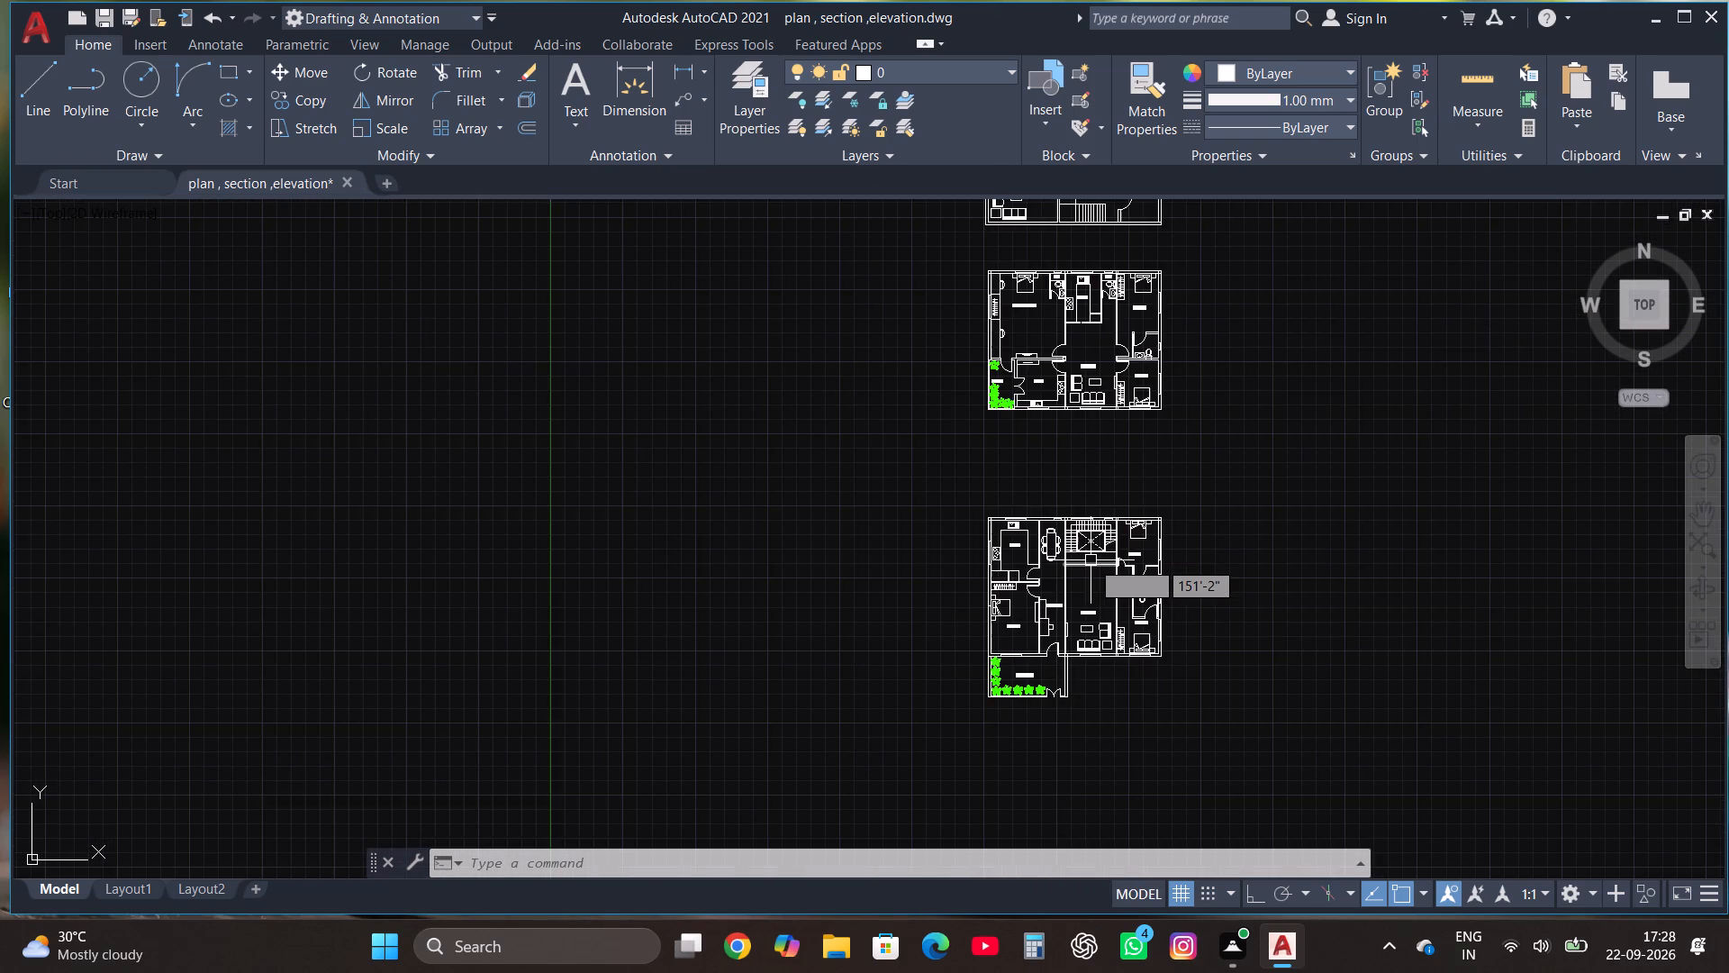
pyautogui.scroll(-2, 1077, 674)
pyautogui.scroll(3, 1026, 467)
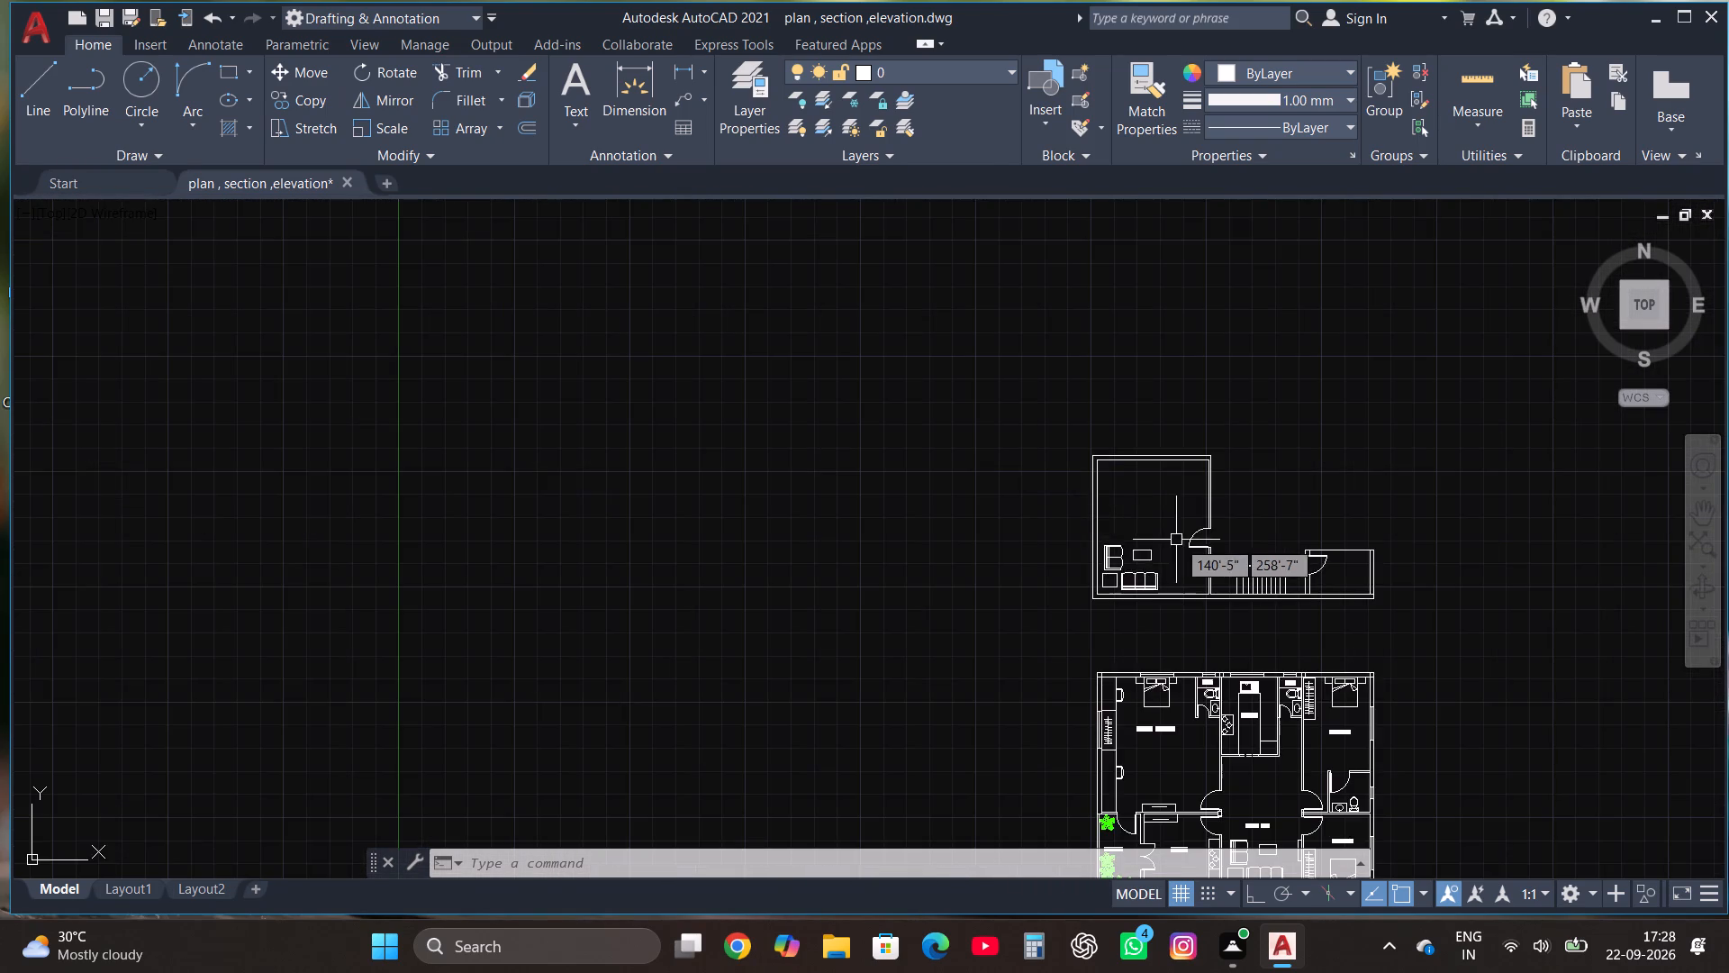
pyautogui.scroll(2, 1177, 540)
pyautogui.click(224, 69)
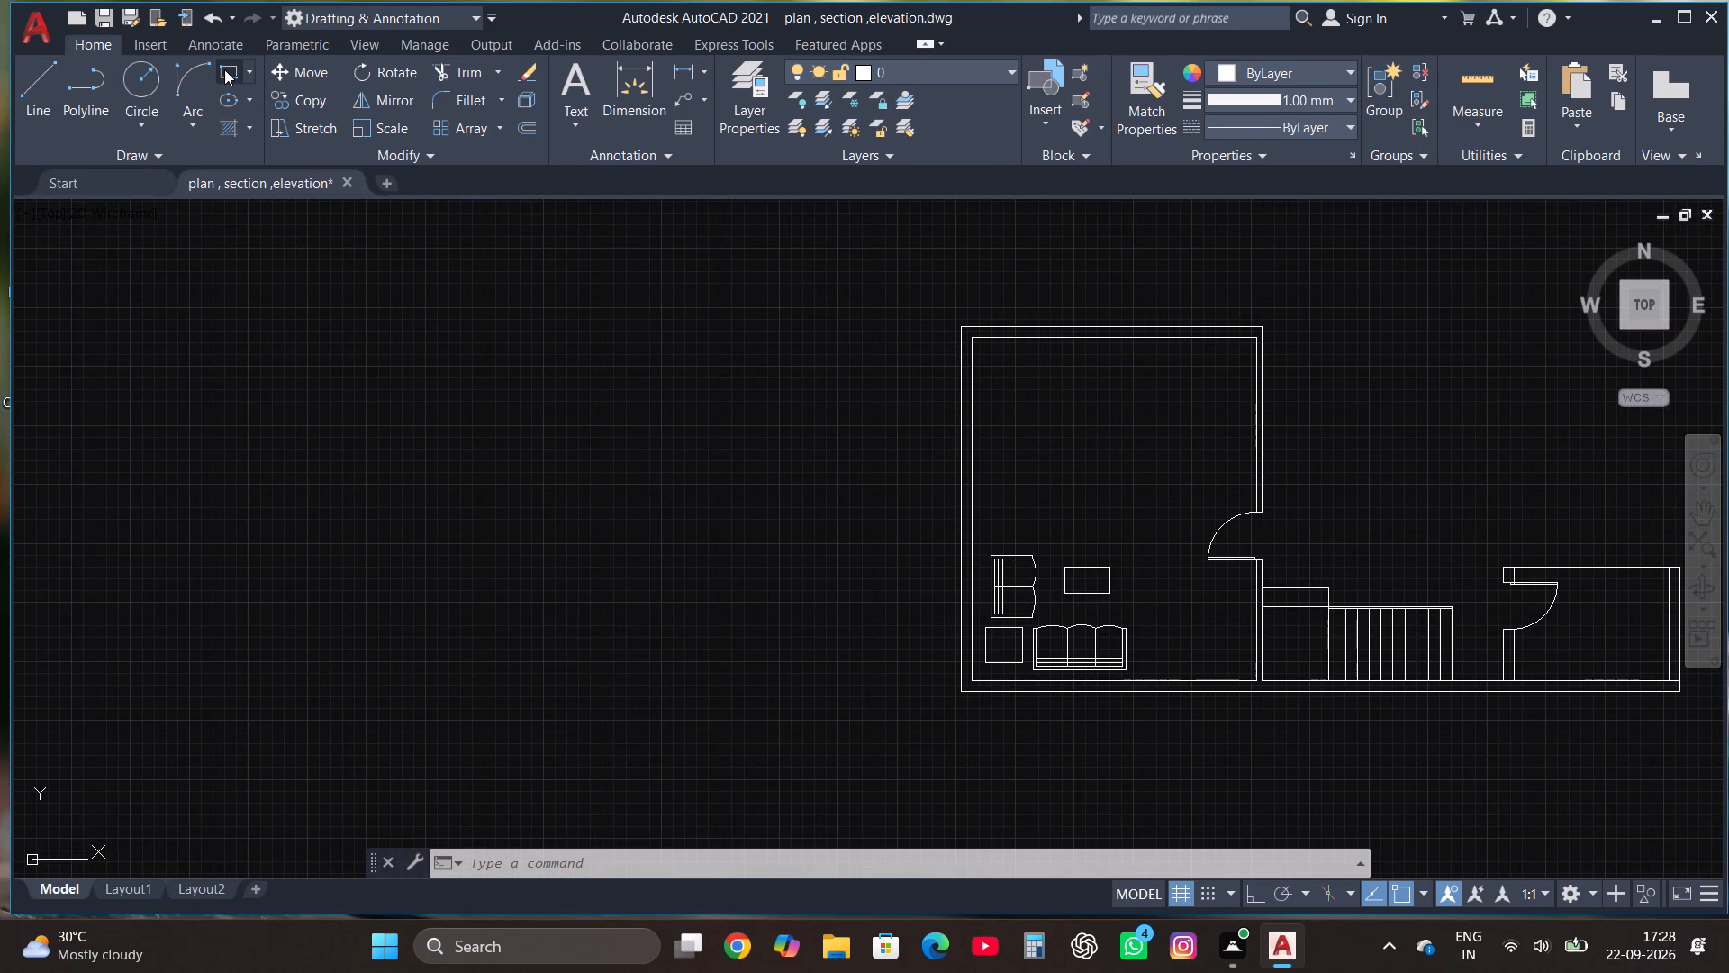
pyautogui.click(960, 327)
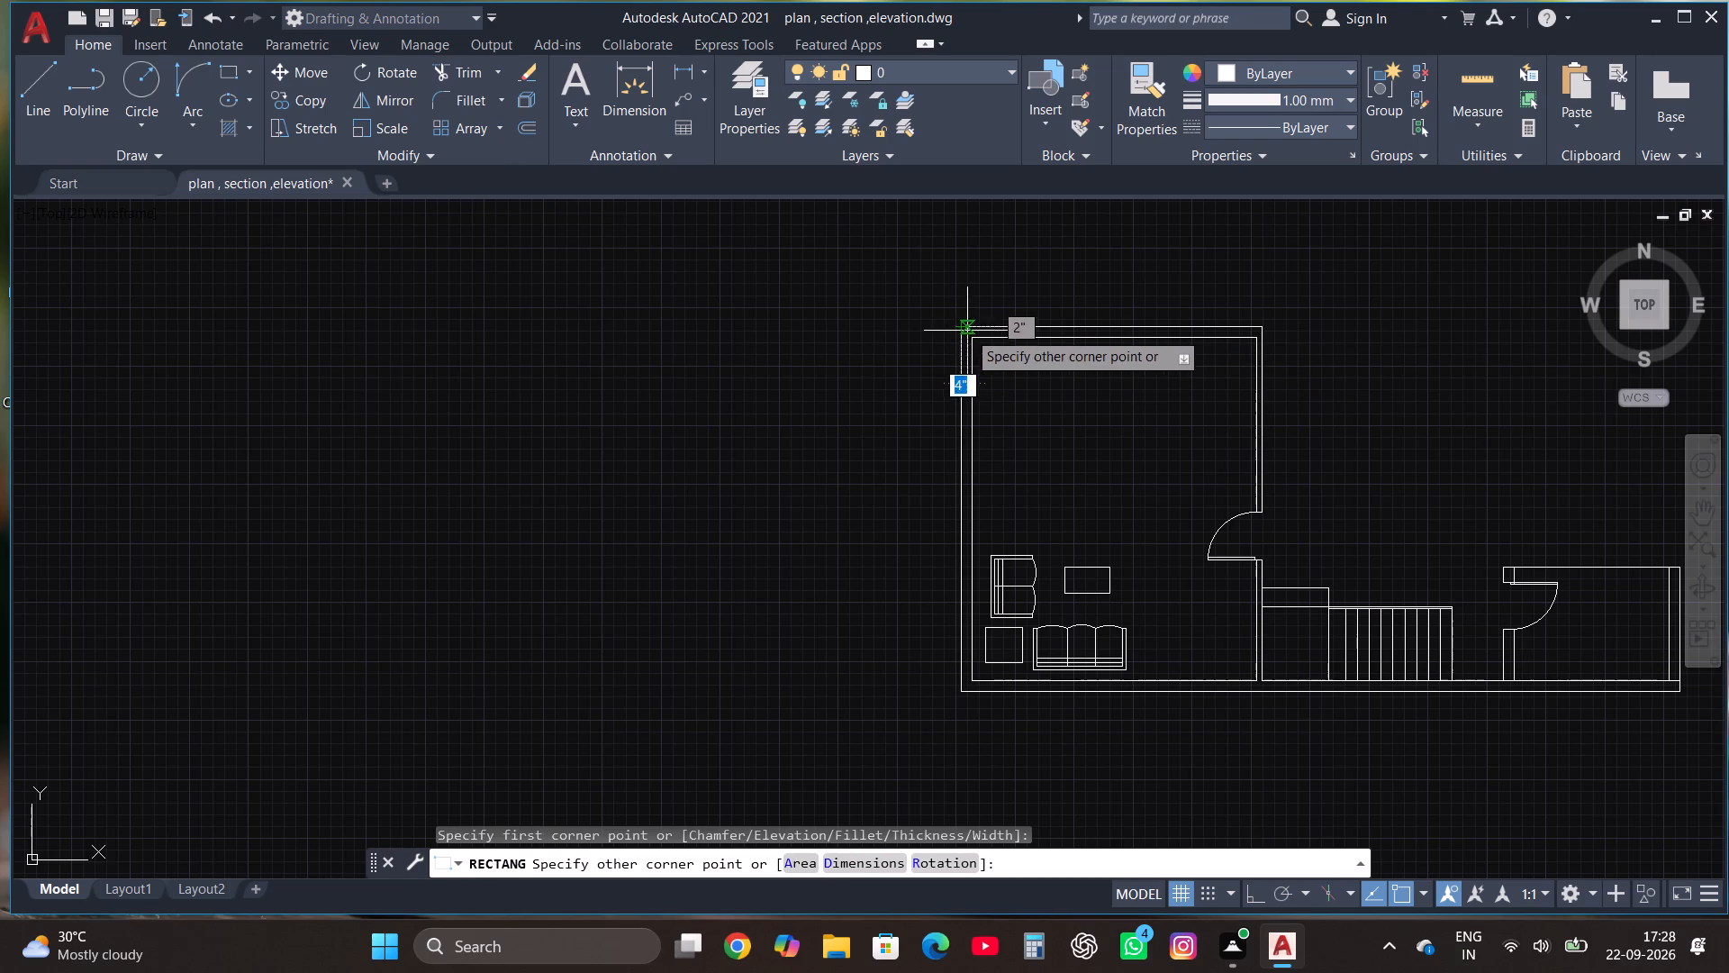
pyautogui.click(972, 333)
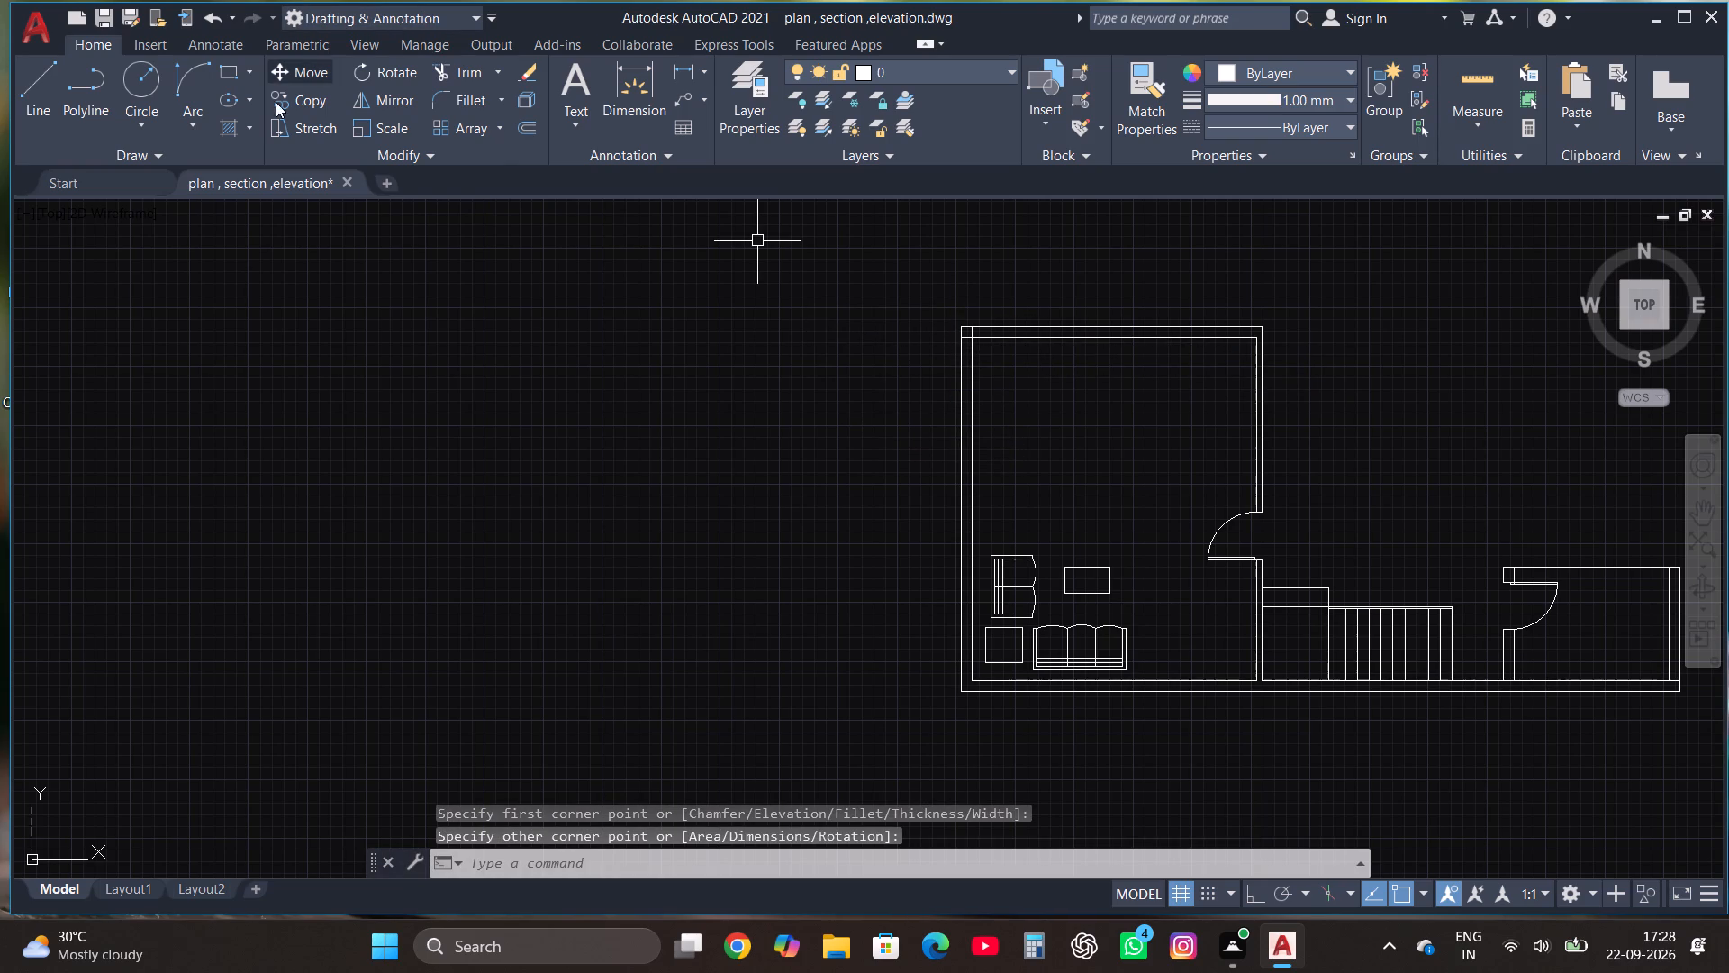
pyautogui.click(222, 73)
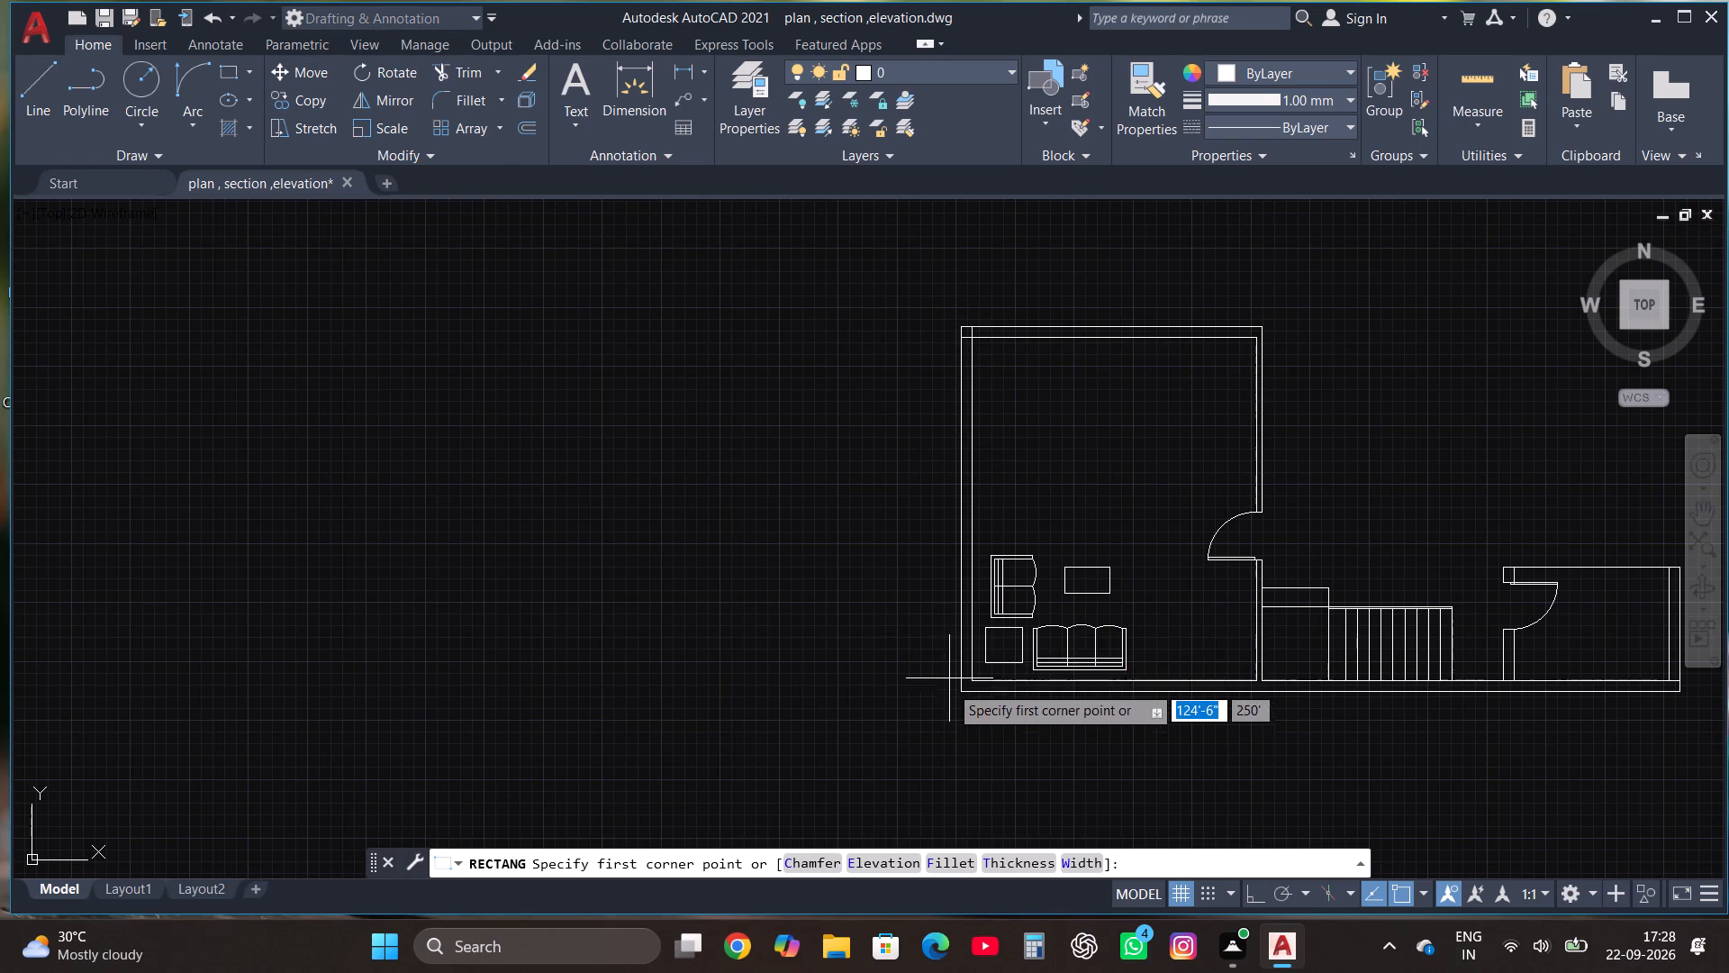
pyautogui.scroll(2, 950, 705)
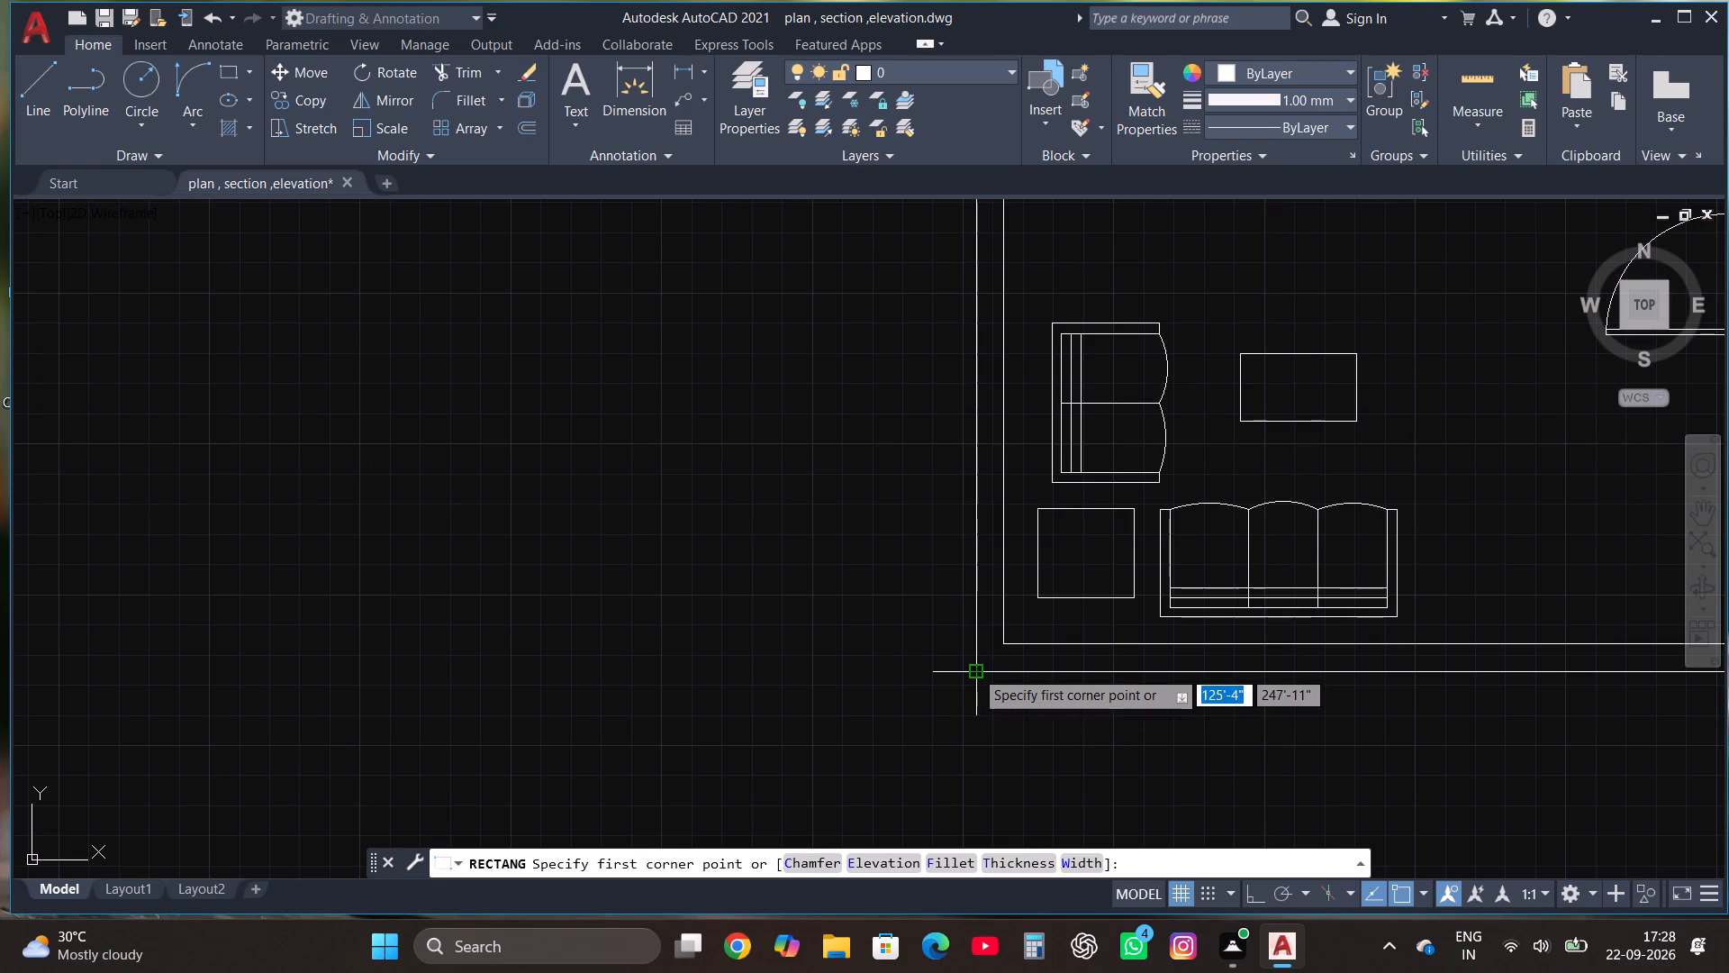
pyautogui.click(974, 669)
pyautogui.click(1006, 643)
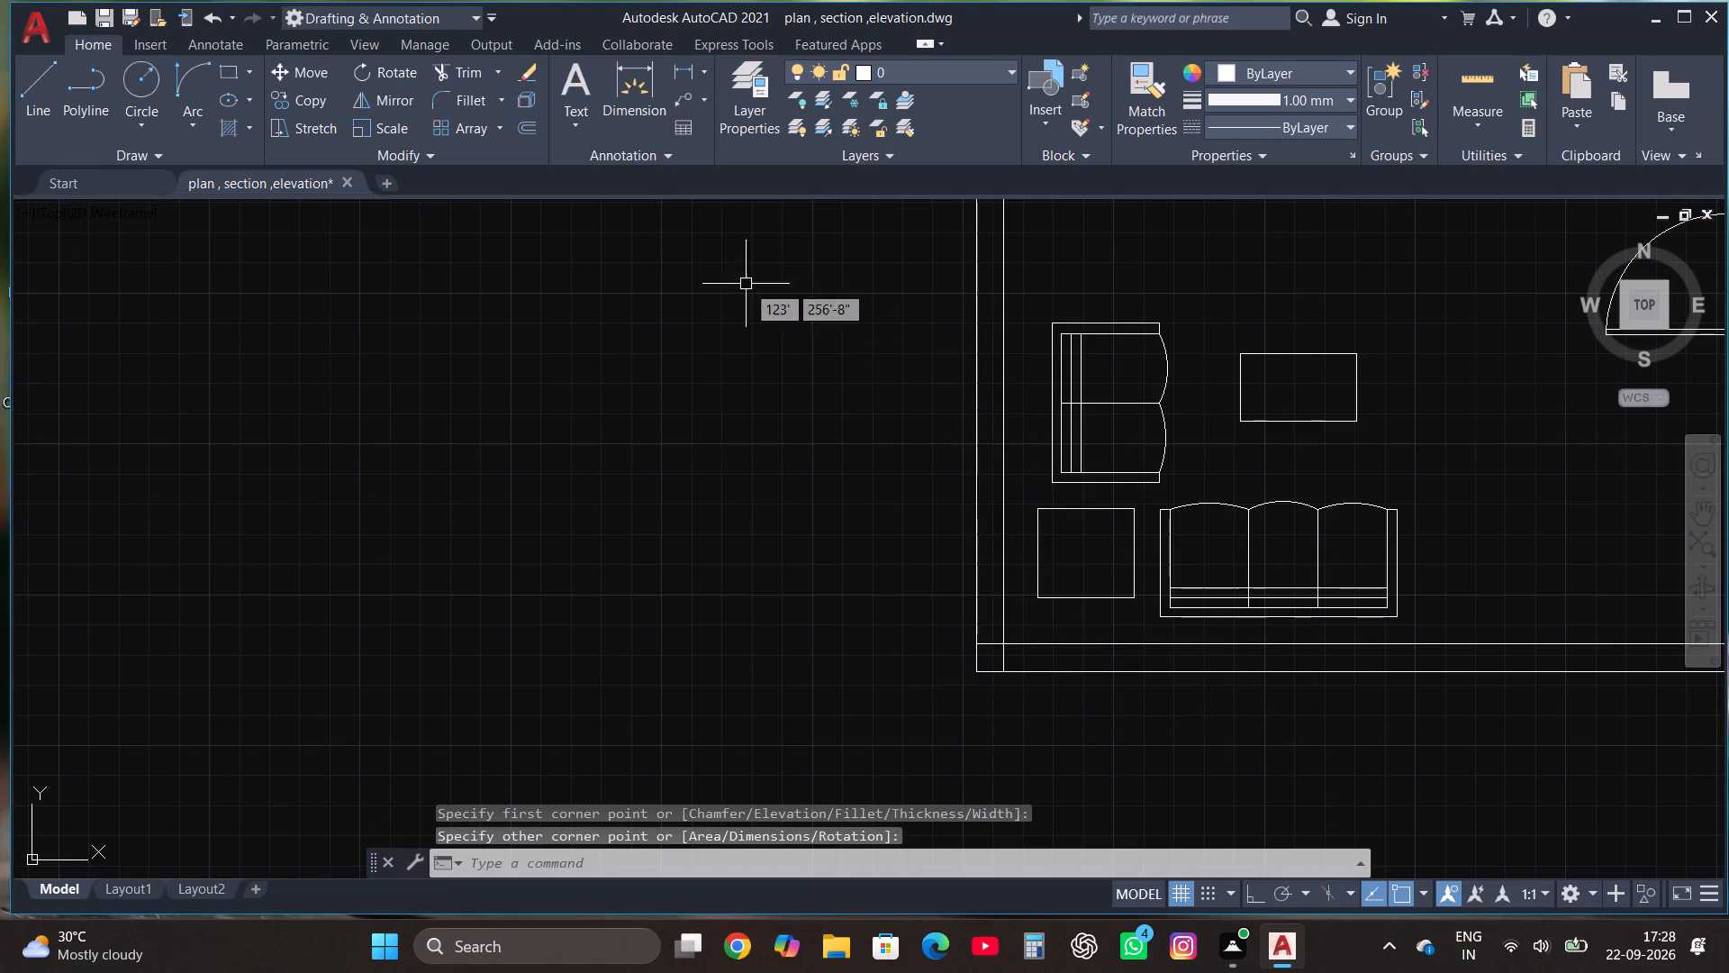
# Draw column rectangles about 9 inches square at the lower and upper ends of the large room's right wall.
pyautogui.click(228, 71)
pyautogui.scroll(-1, 928, 642)
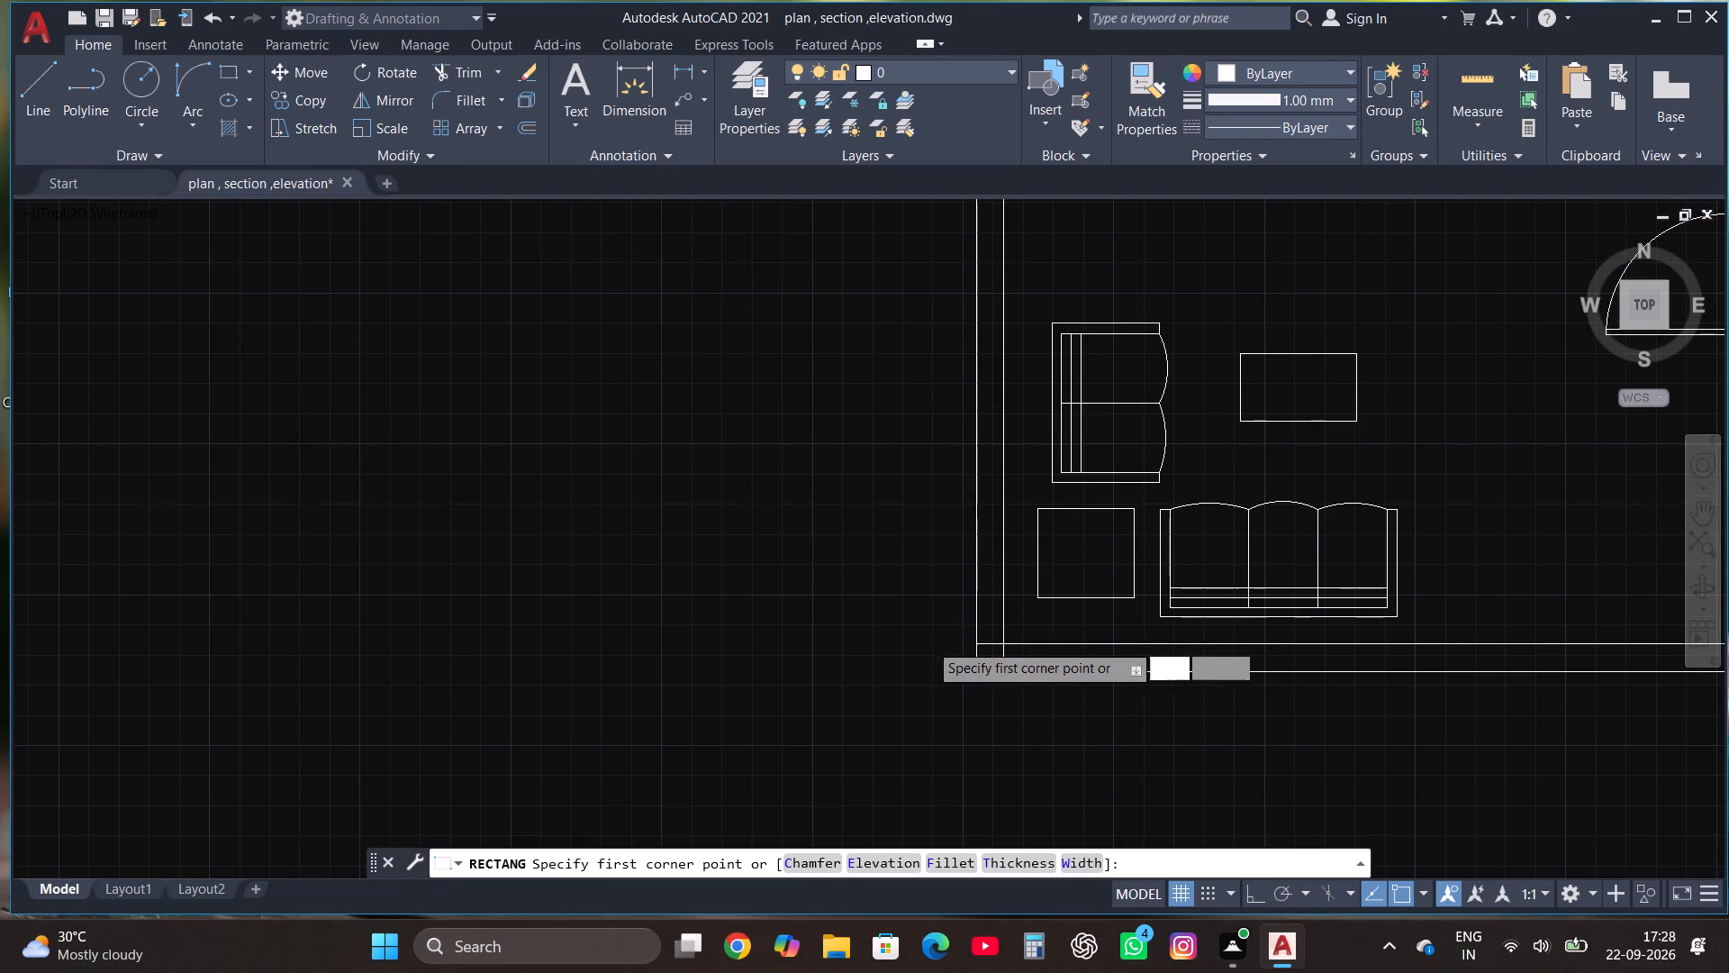
pyautogui.scroll(3, 1498, 645)
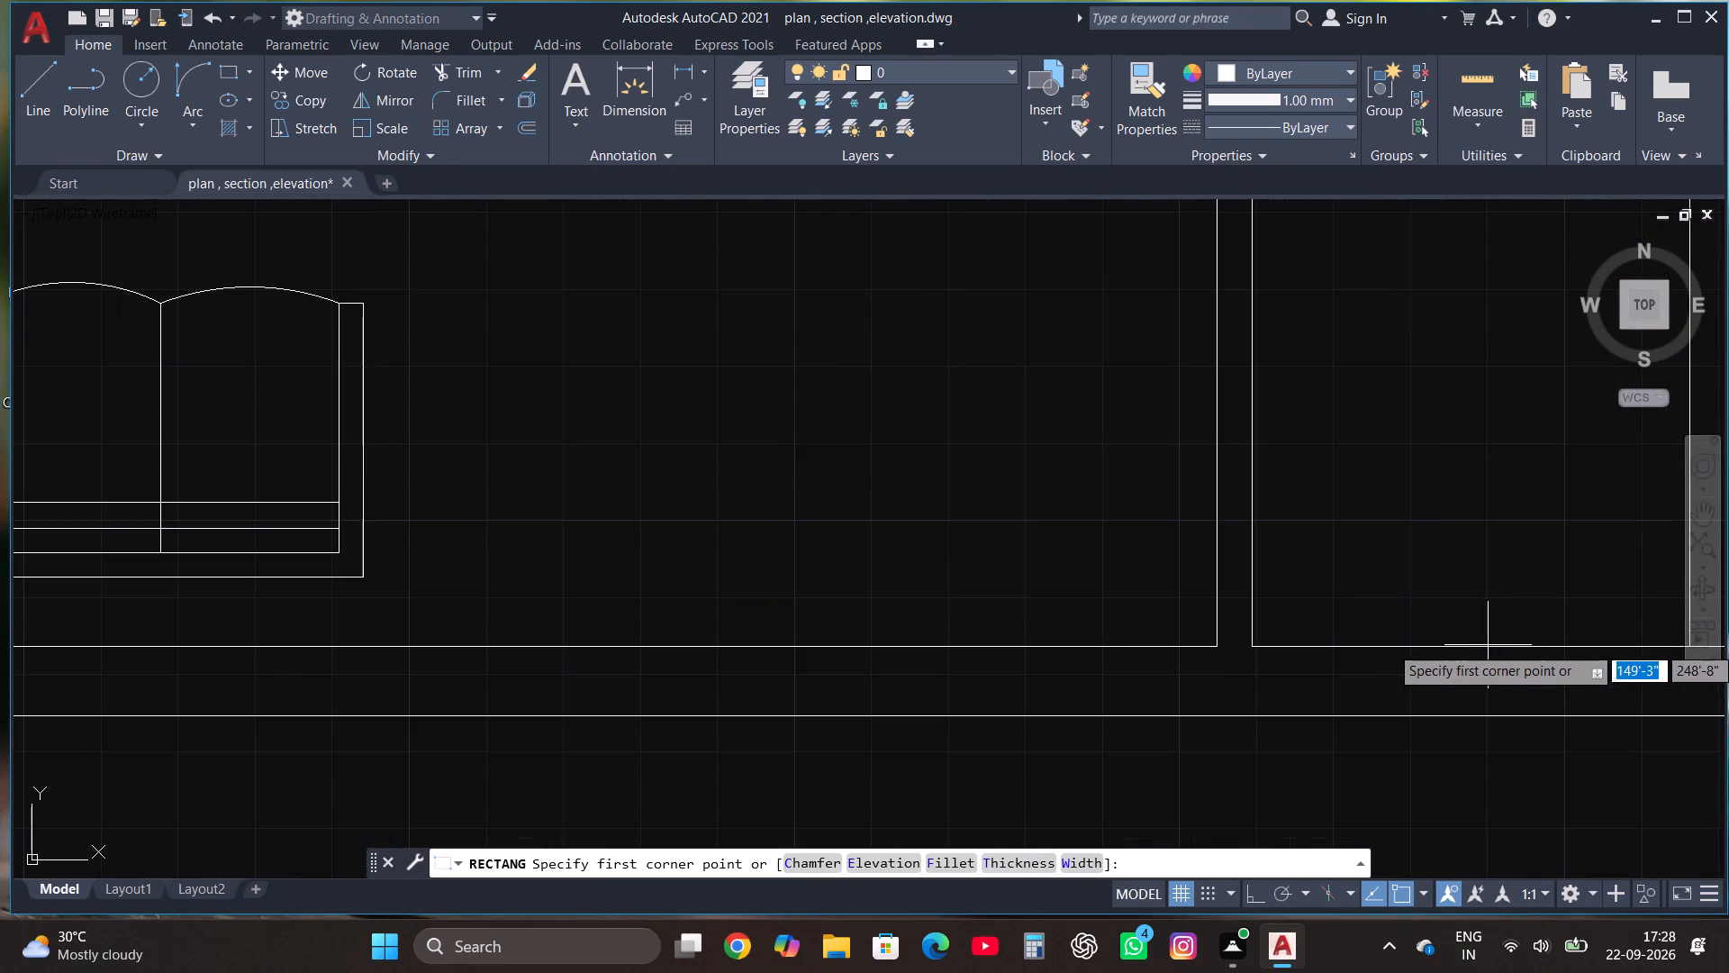
pyautogui.click(1254, 649)
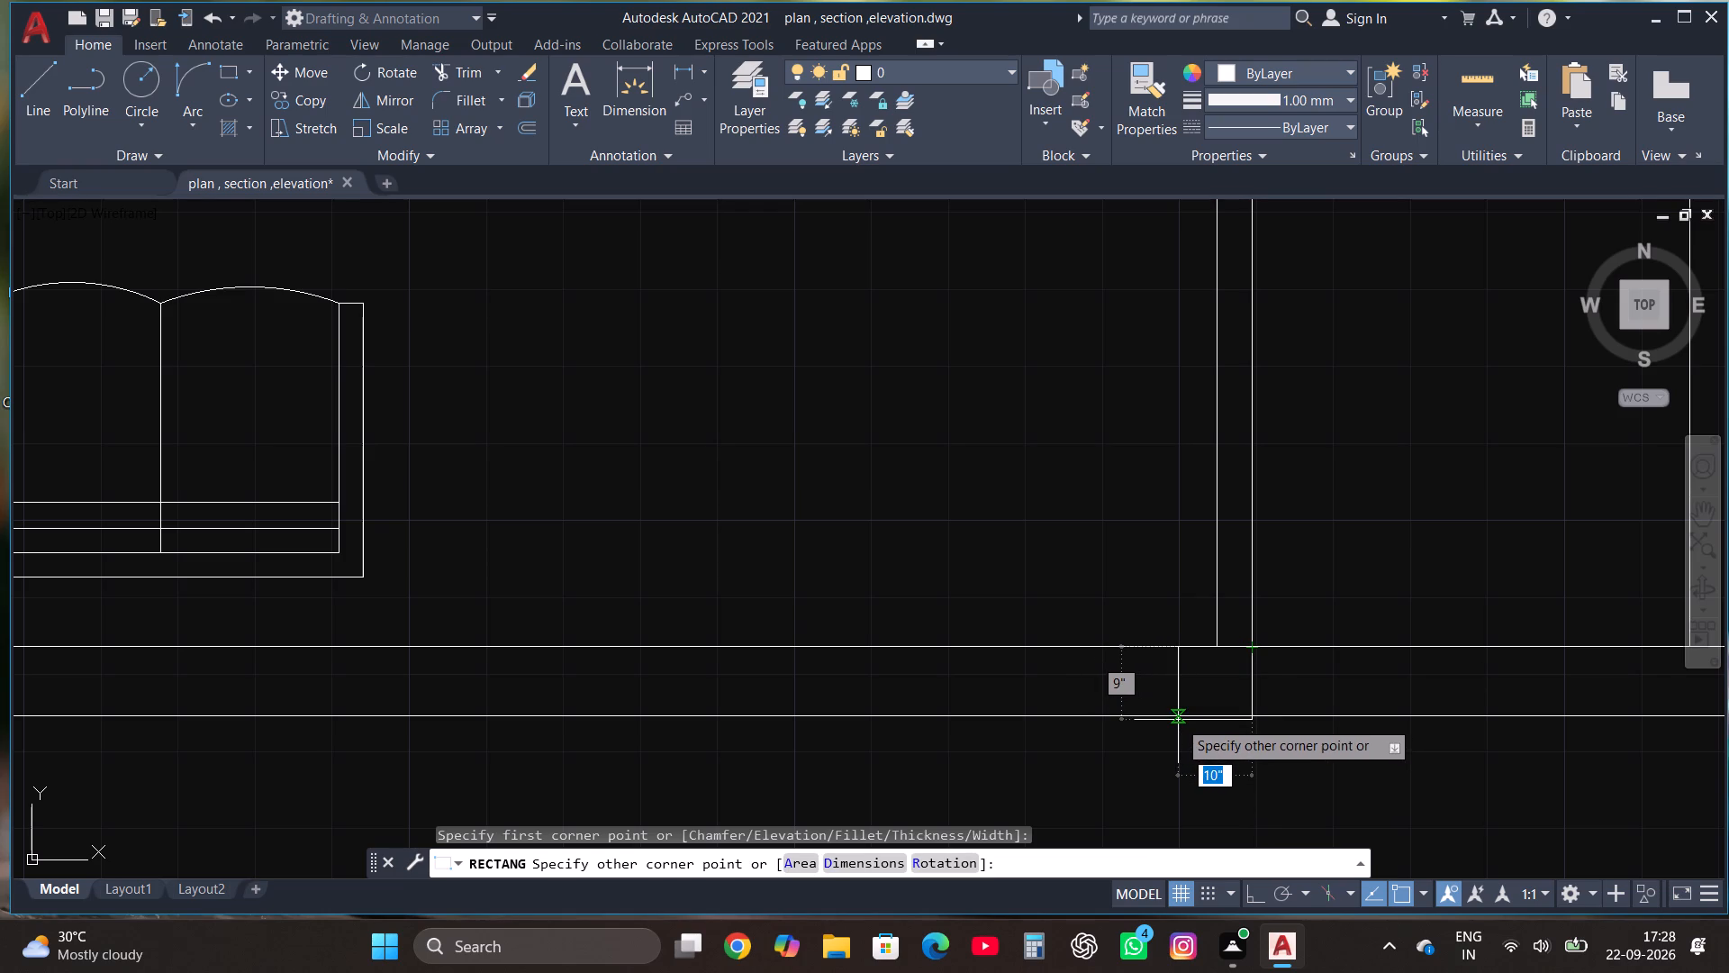
pyautogui.click(1178, 720)
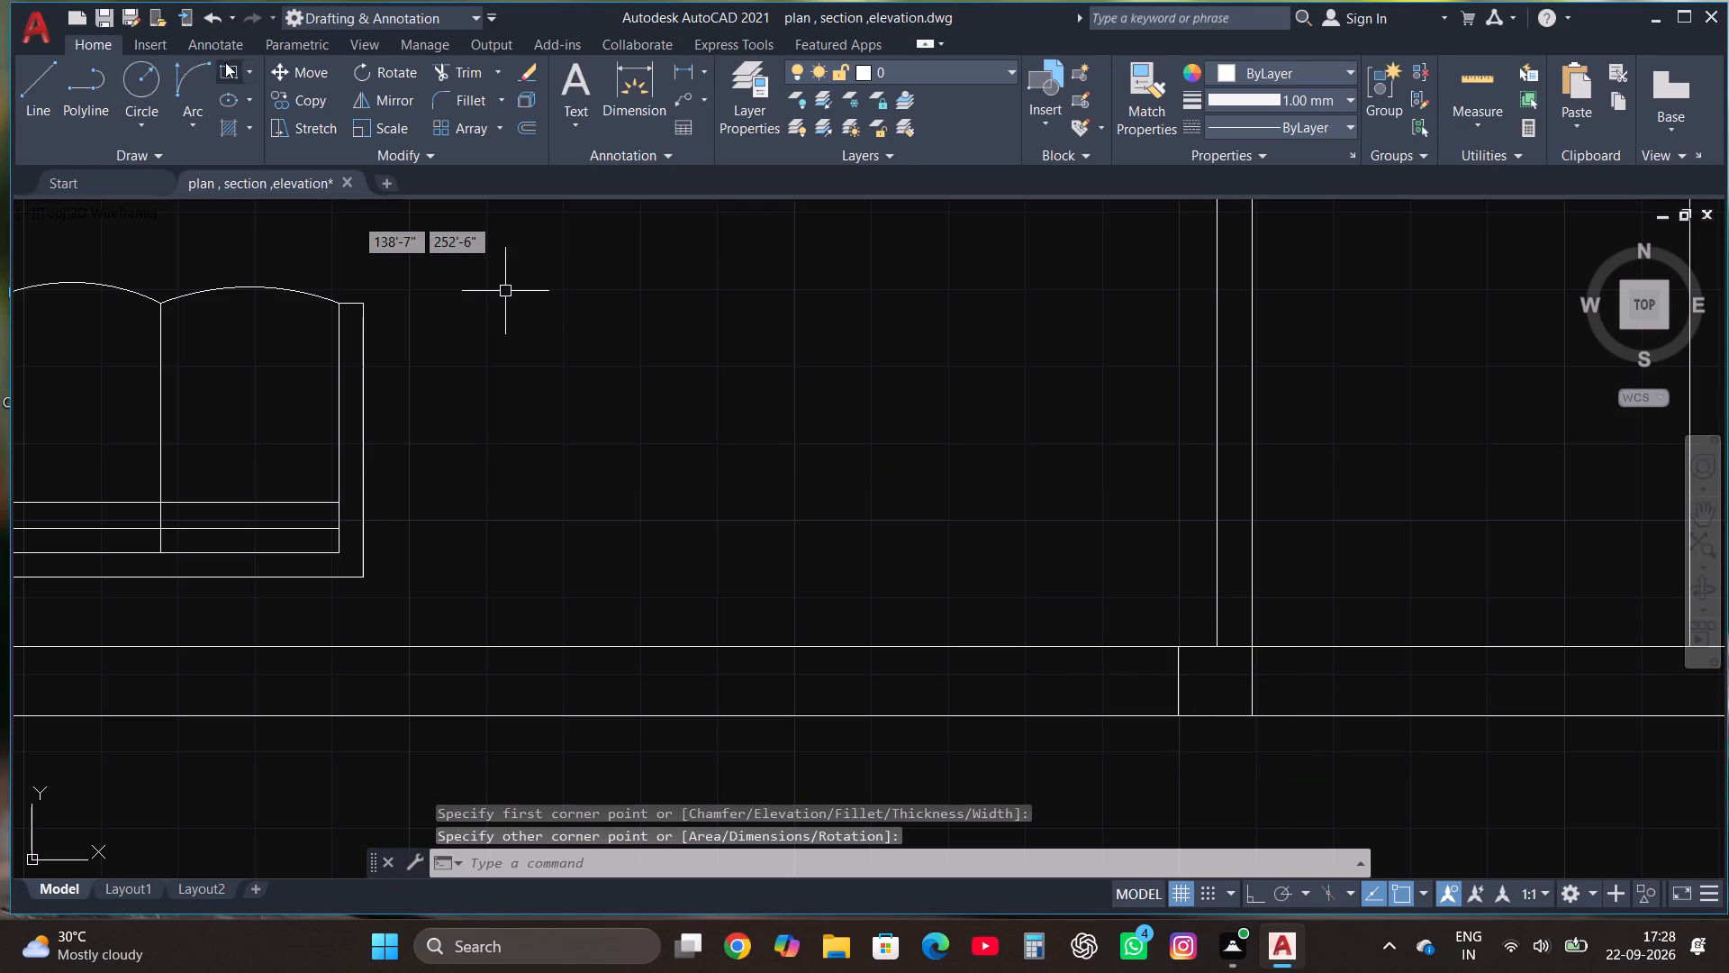
pyautogui.click(230, 61)
pyautogui.scroll(-3, 664, 538)
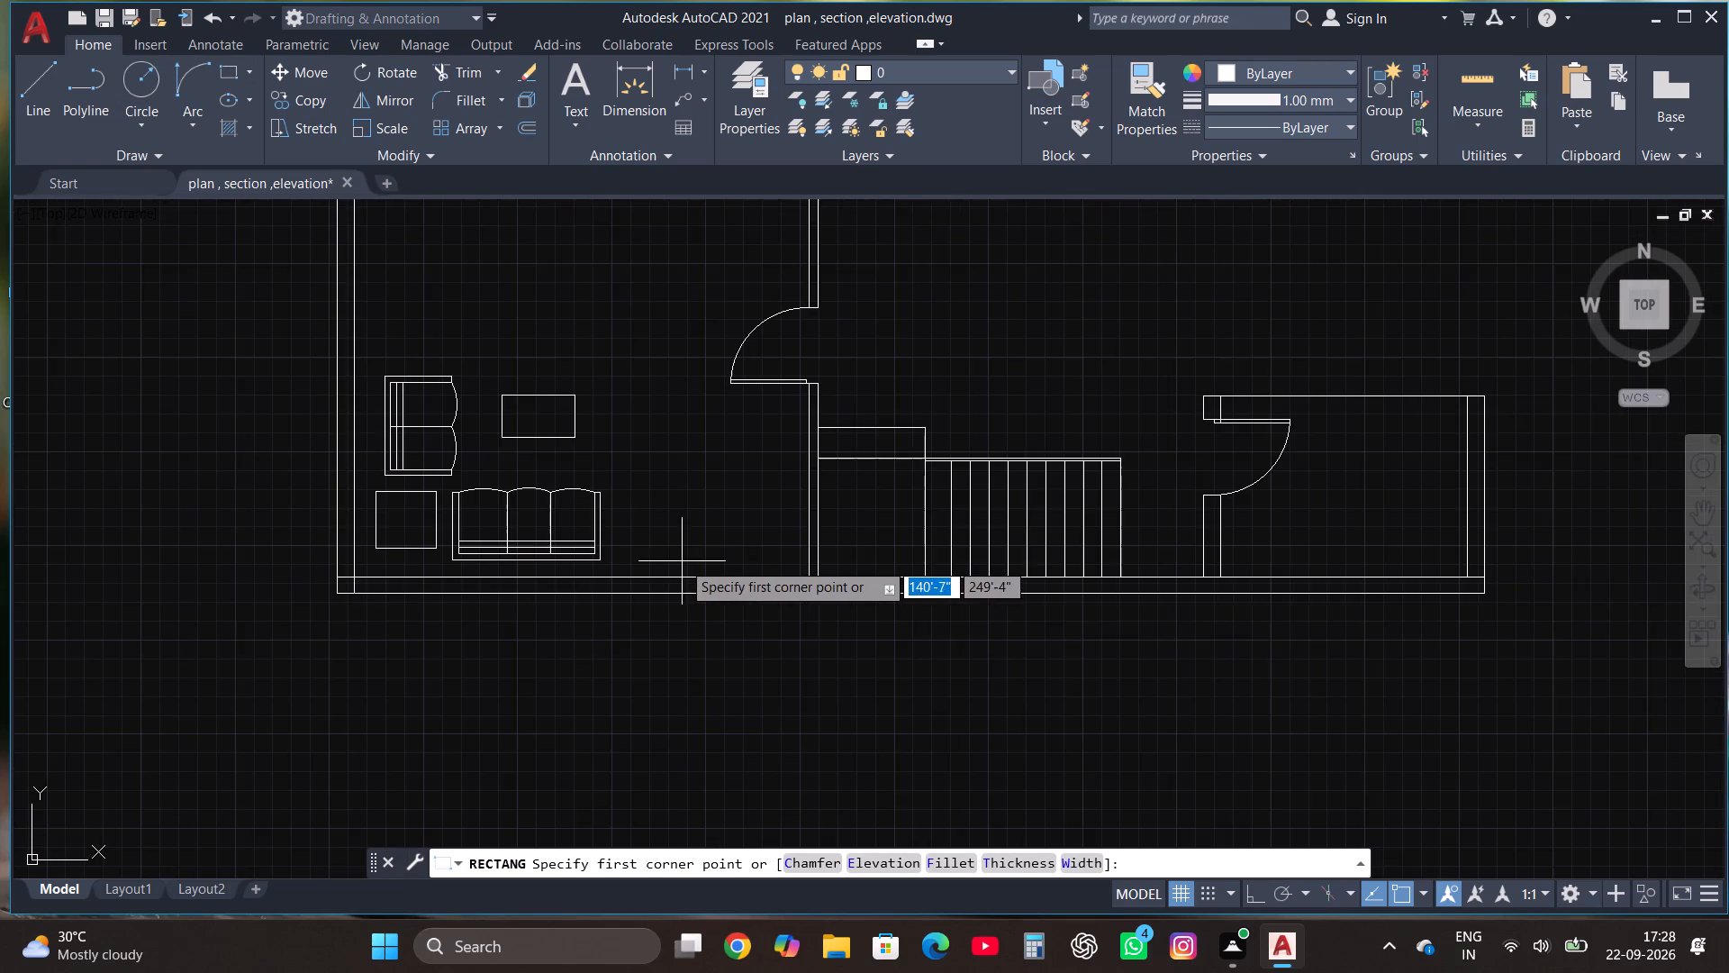
pyautogui.scroll(-1, 735, 608)
pyautogui.scroll(1, 780, 223)
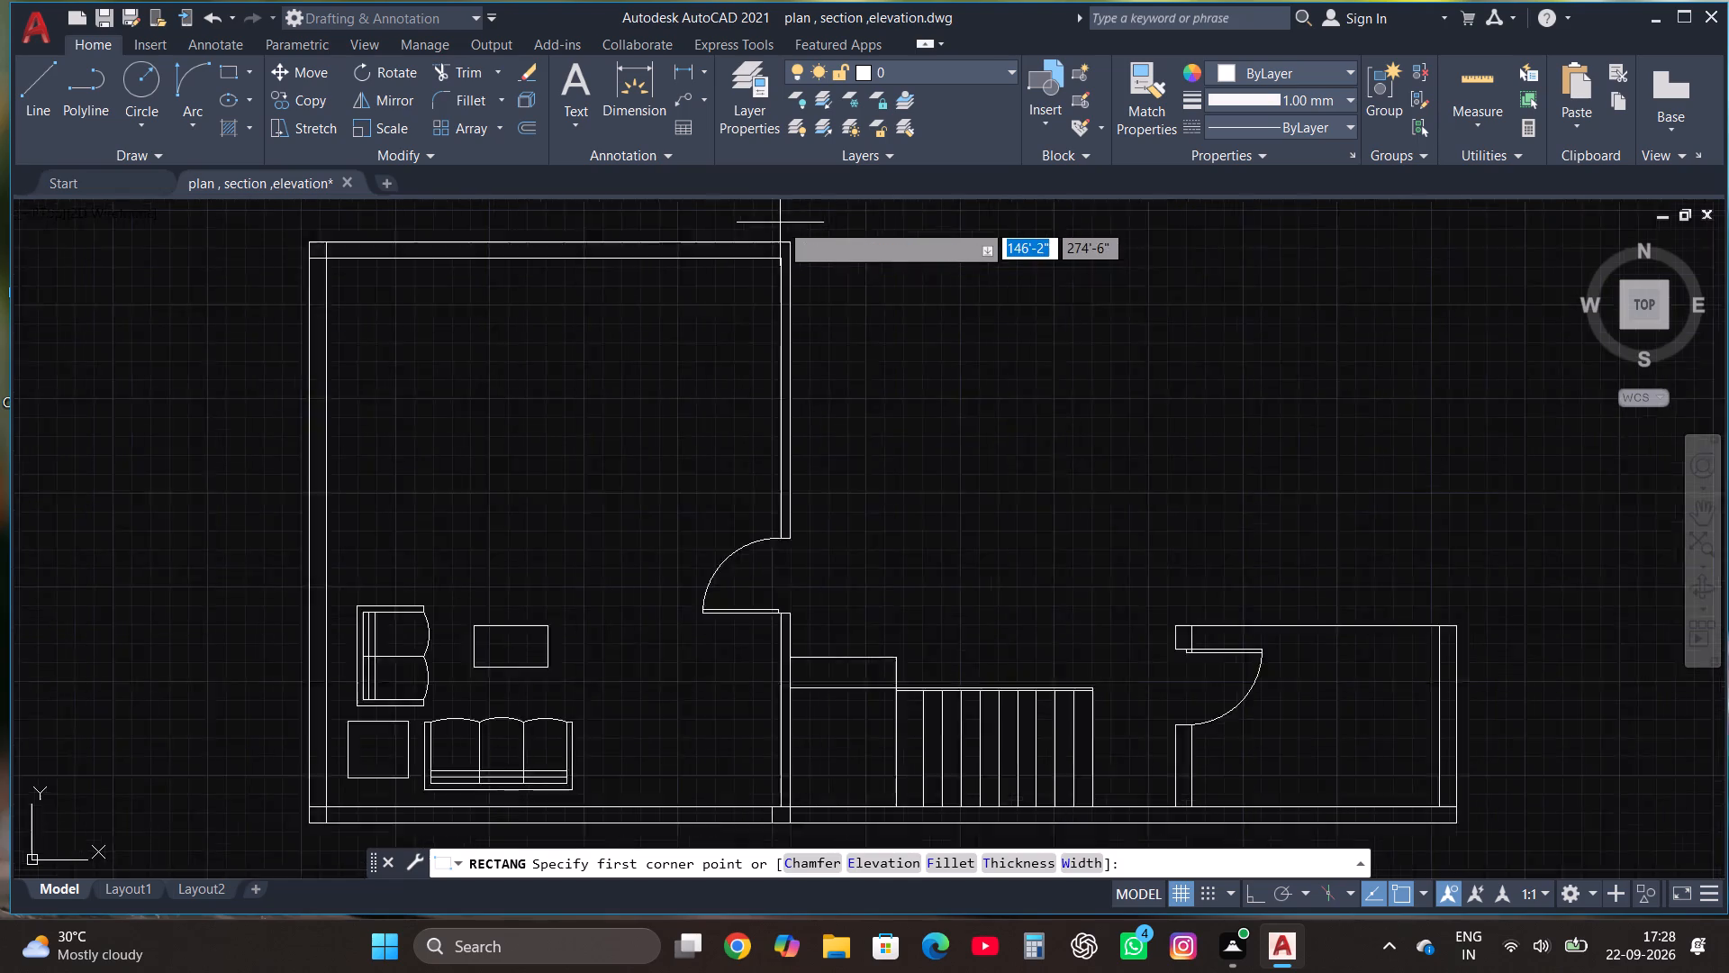
pyautogui.scroll(3, 780, 223)
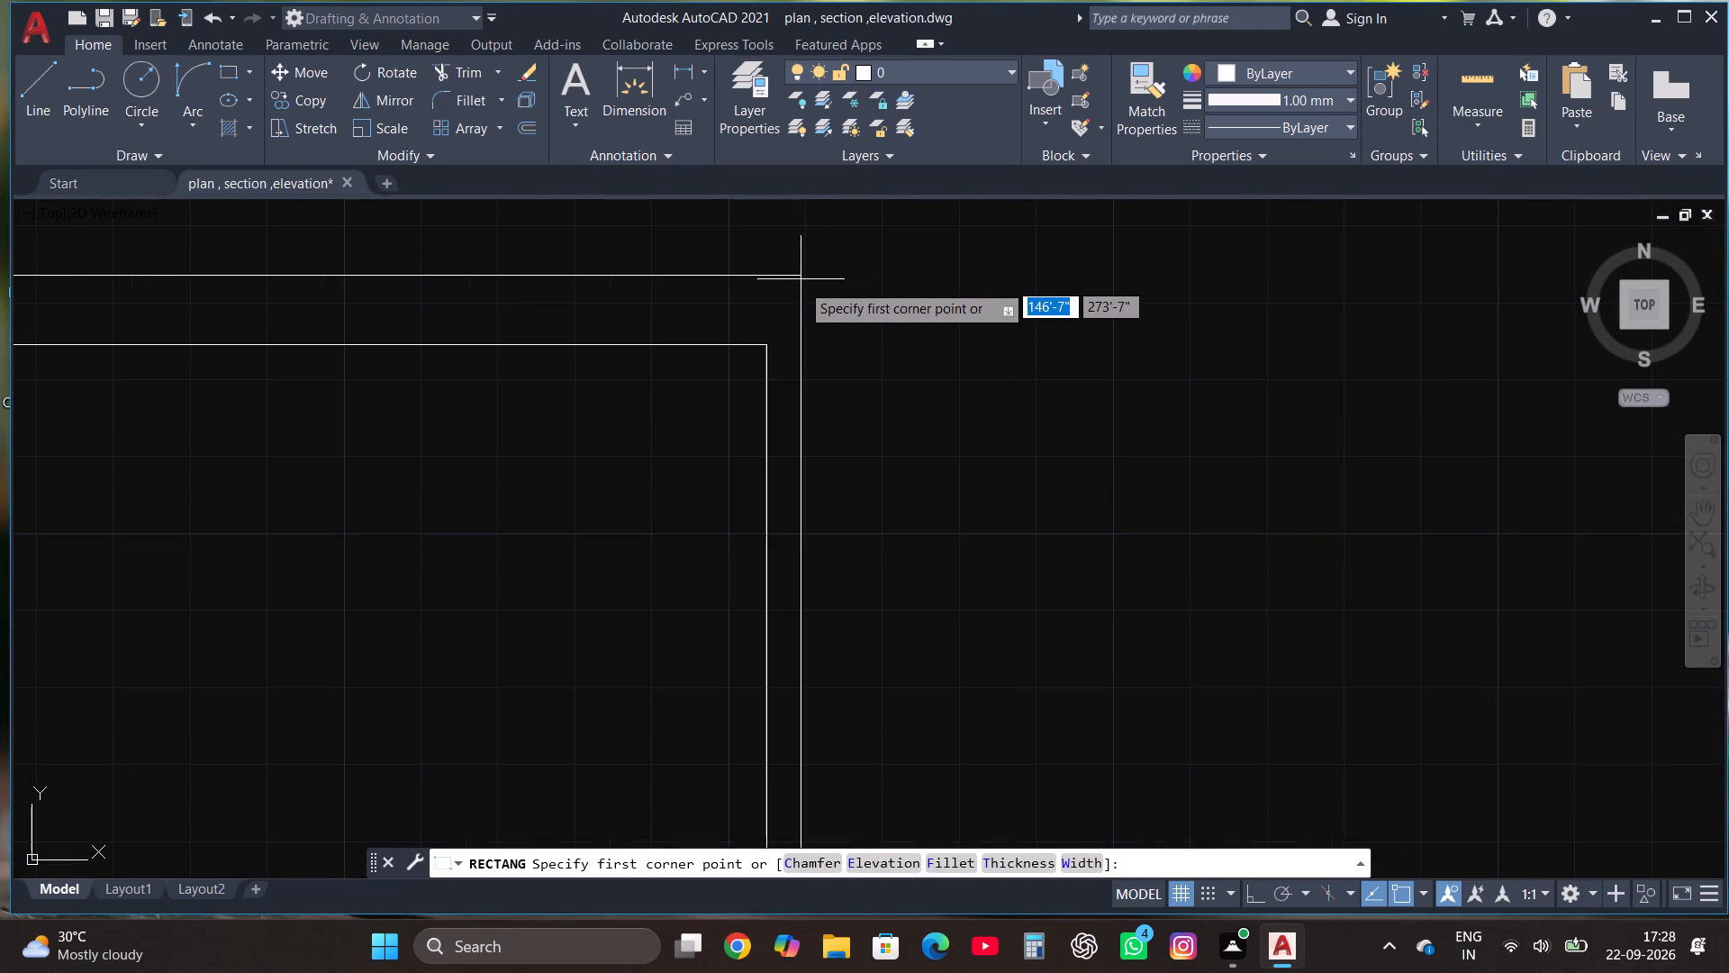
pyautogui.click(797, 277)
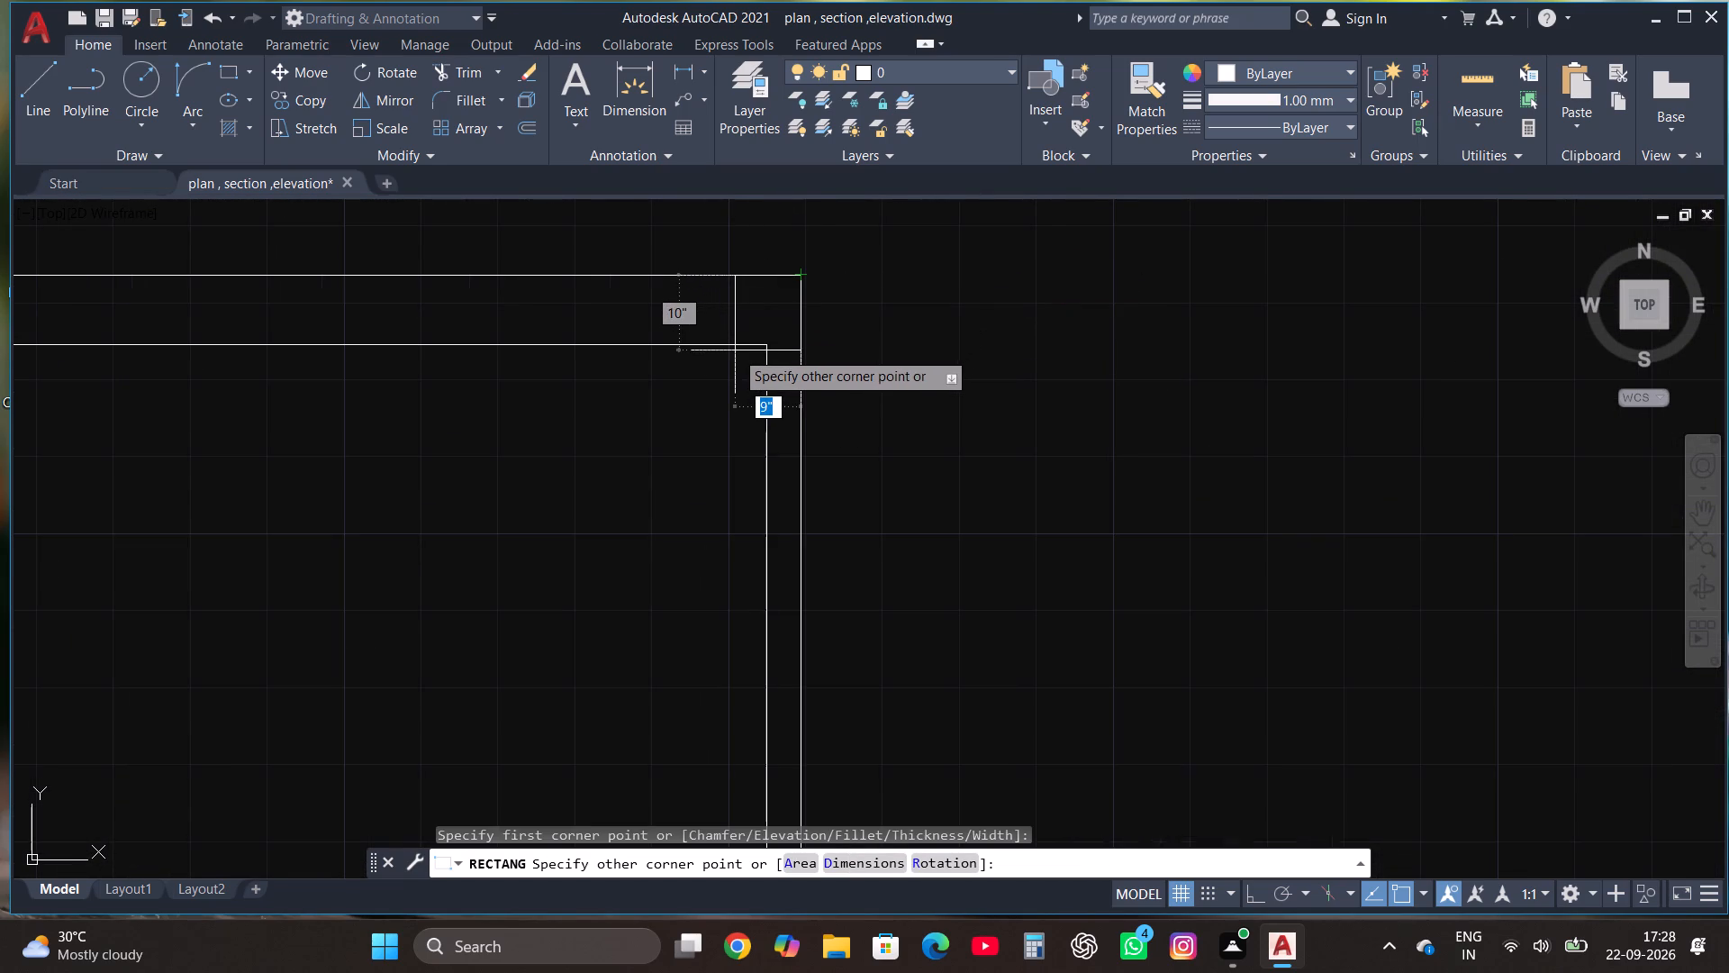
pyautogui.click(734, 344)
pyautogui.press('Escape')
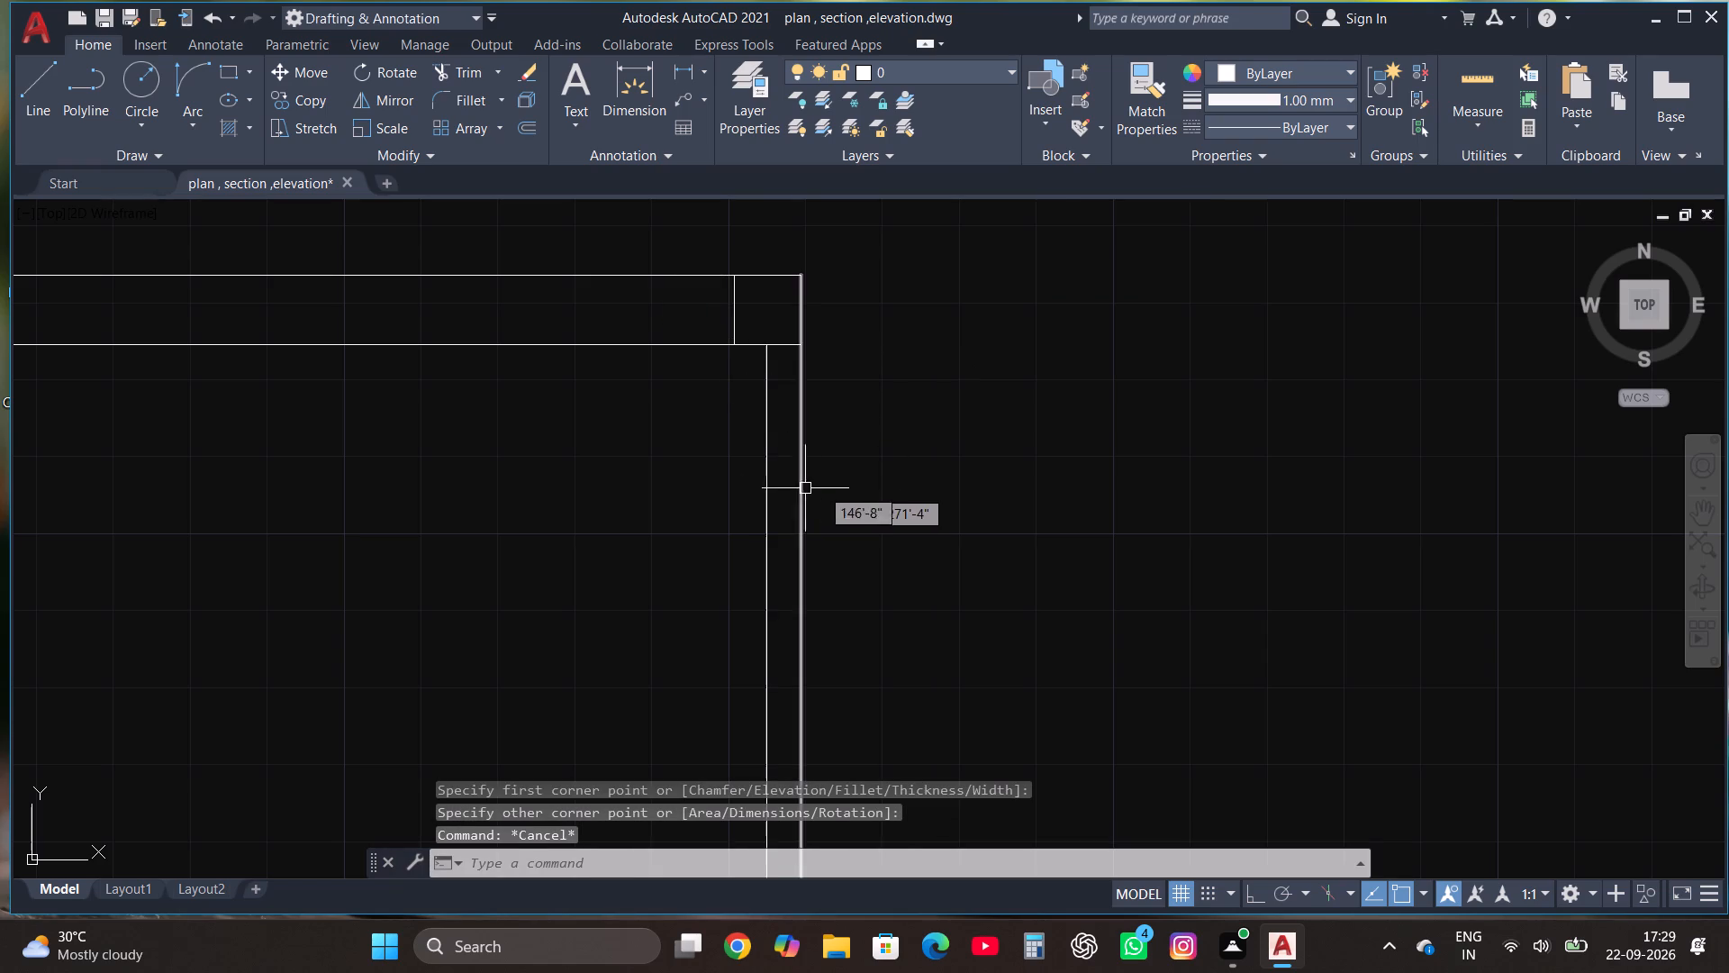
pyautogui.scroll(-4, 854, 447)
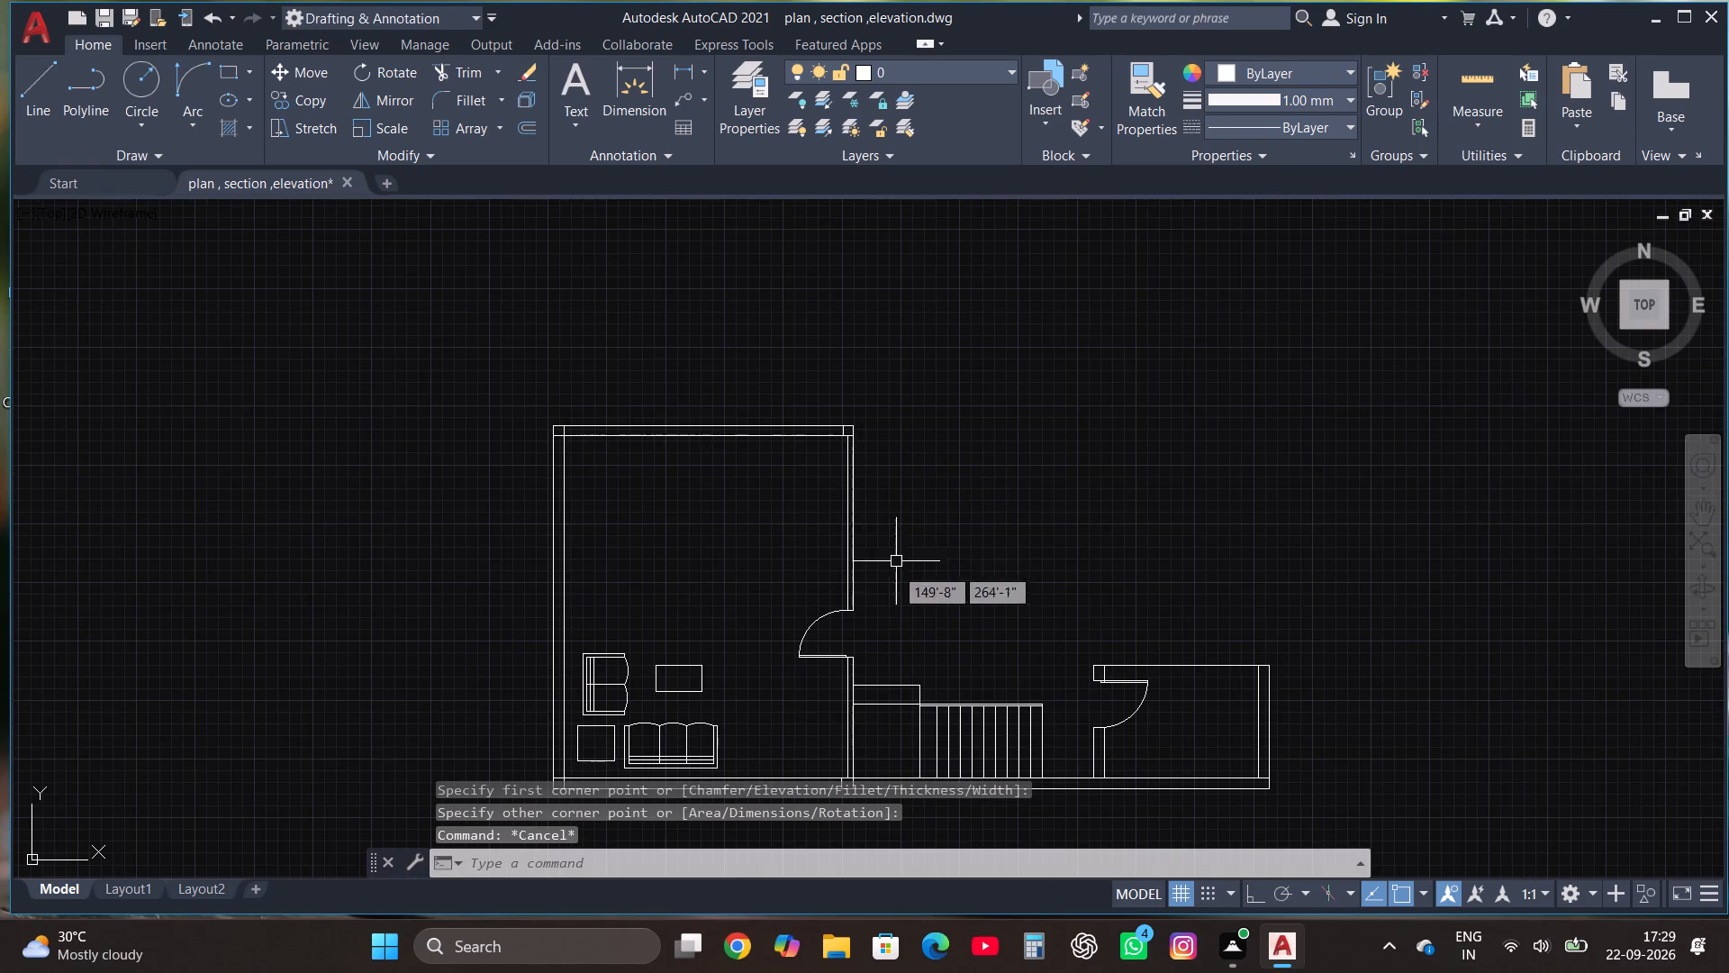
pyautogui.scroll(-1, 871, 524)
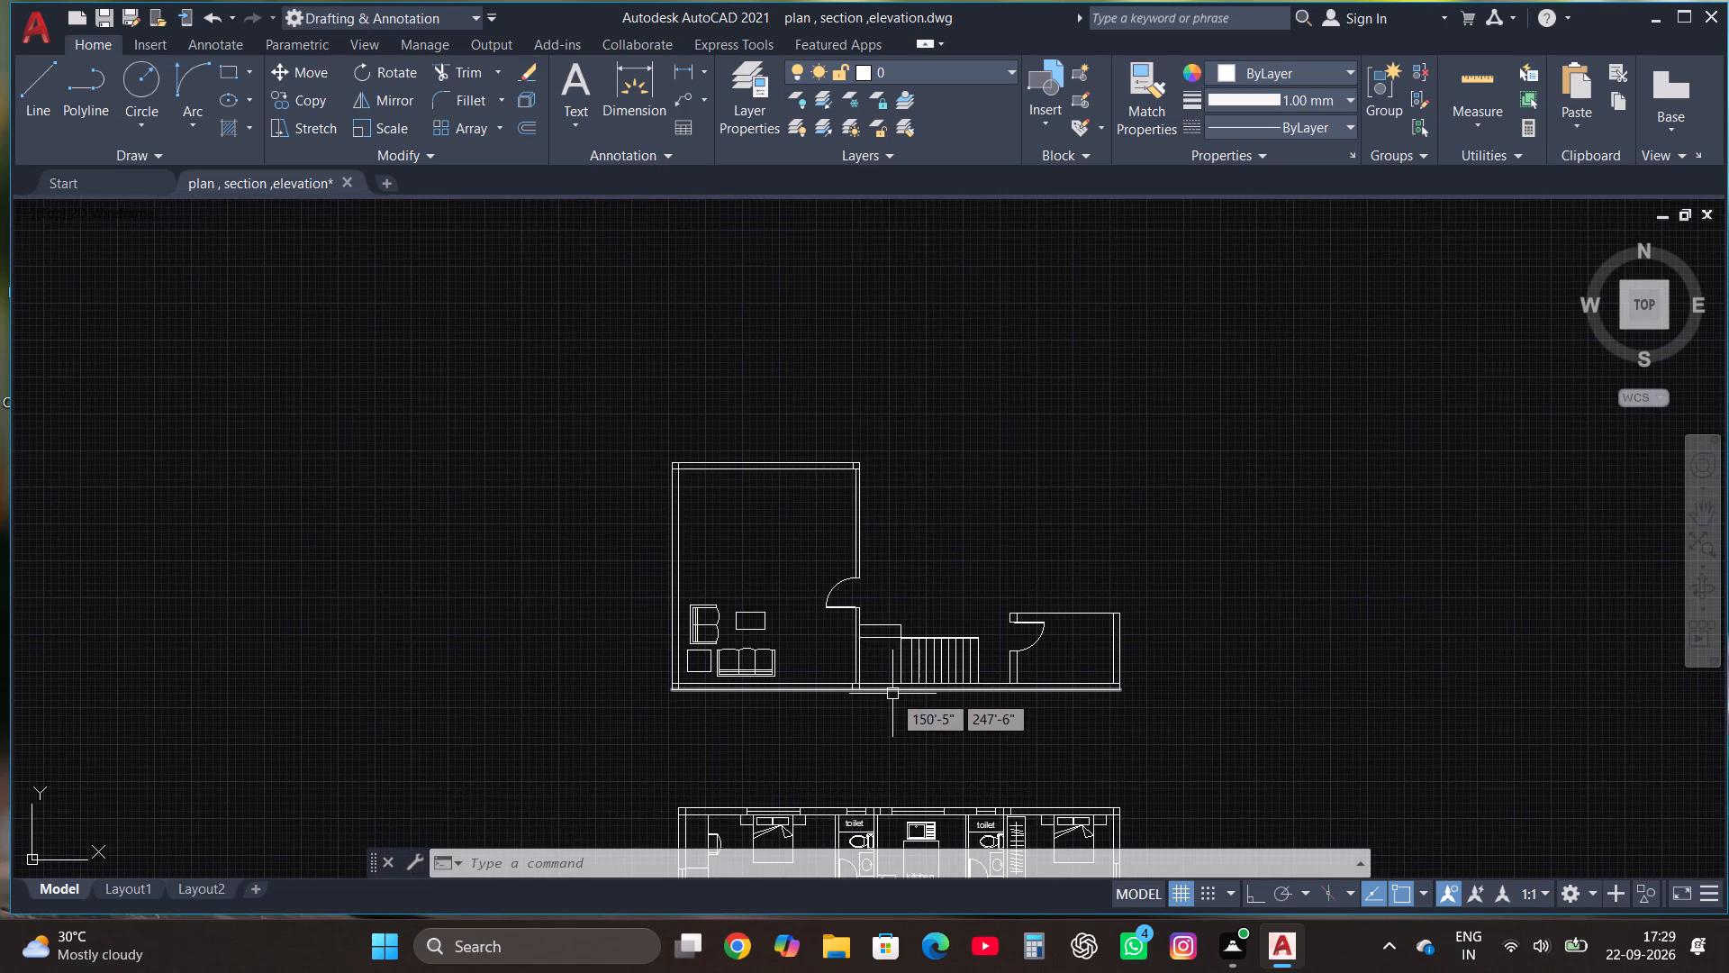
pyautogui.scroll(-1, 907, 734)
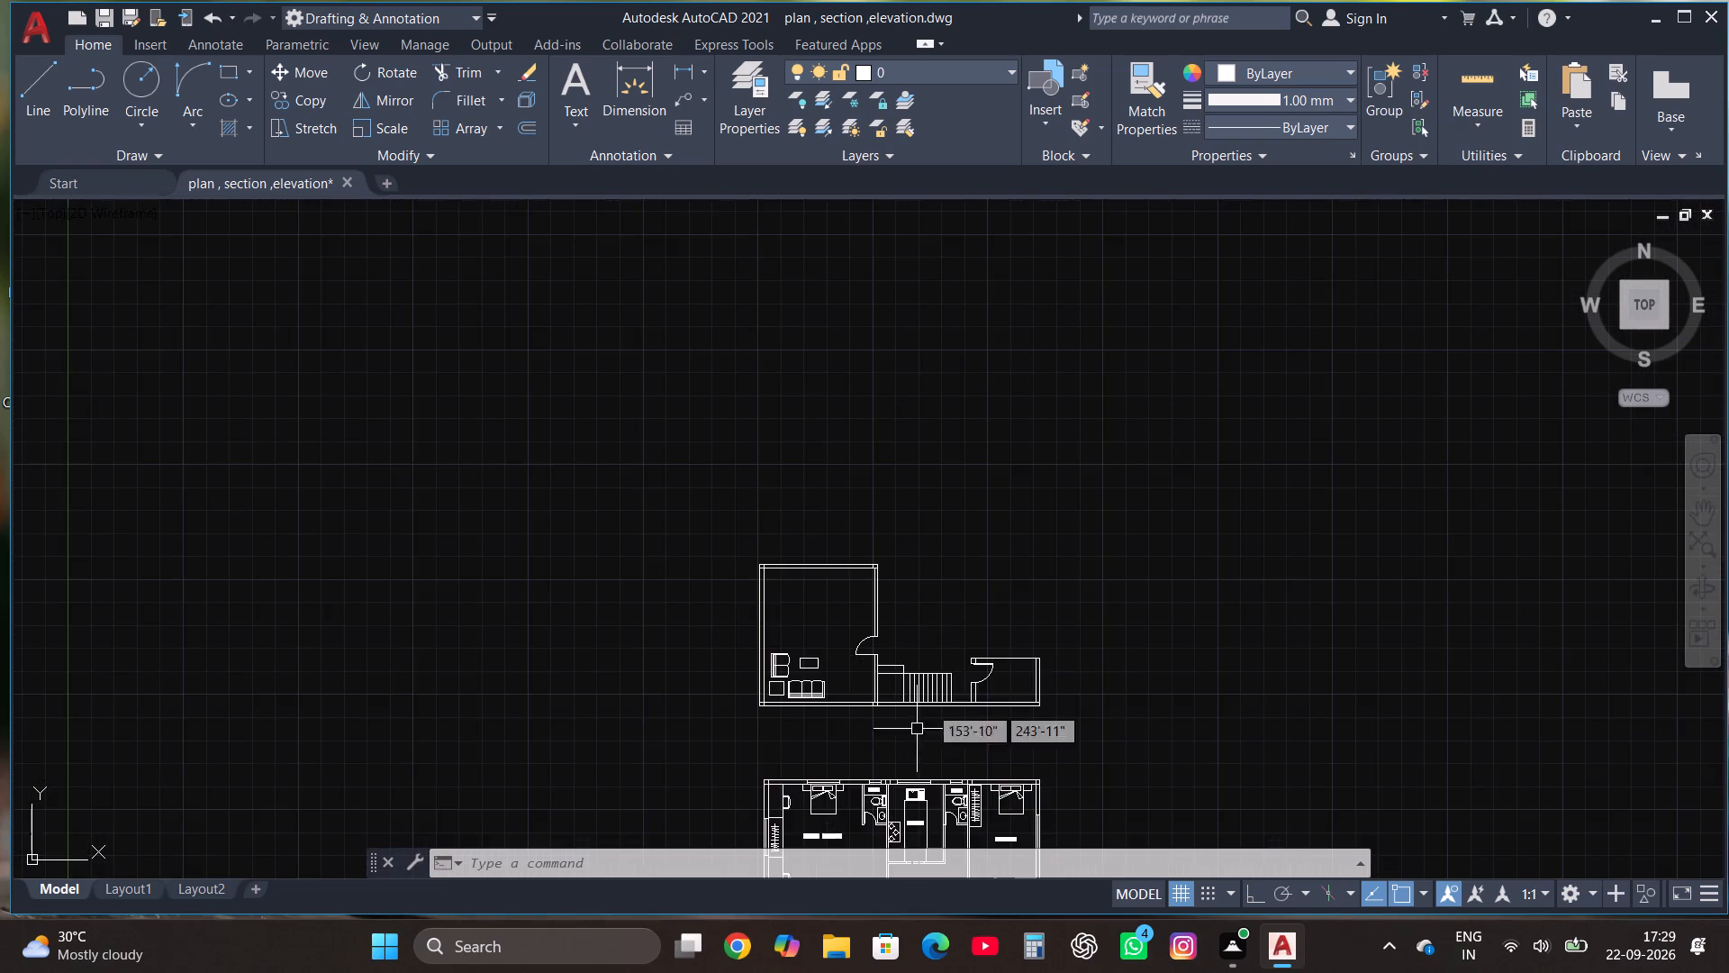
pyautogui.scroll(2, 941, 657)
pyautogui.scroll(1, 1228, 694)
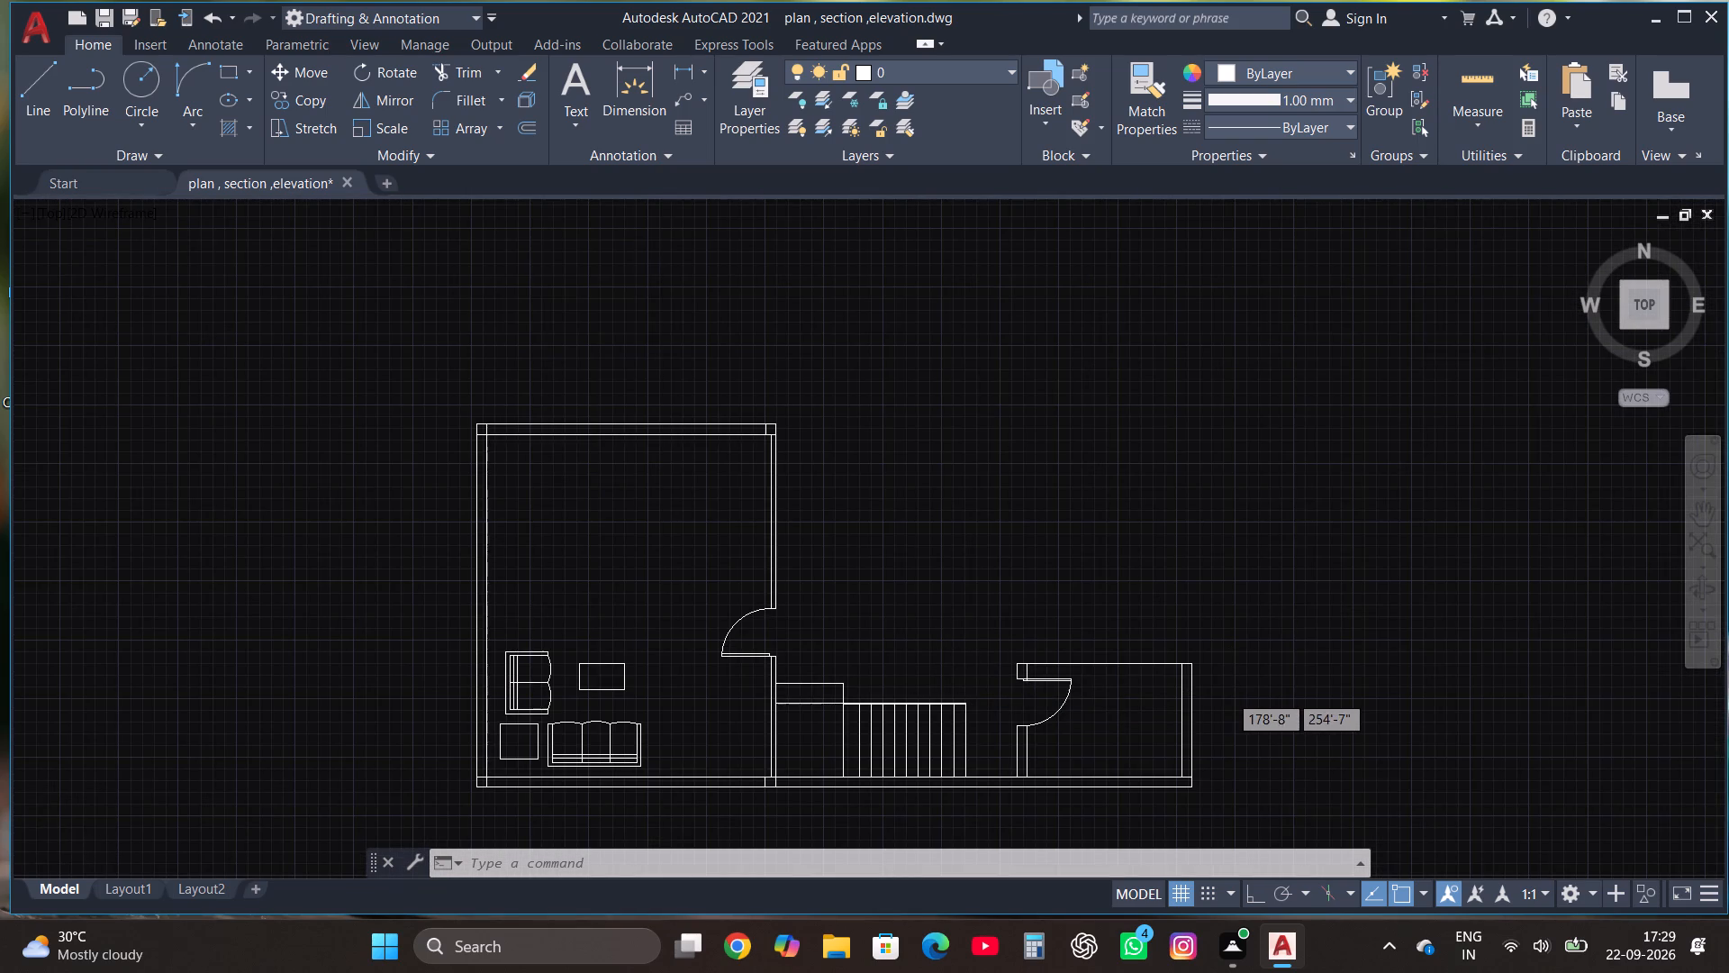
# With Ortho on, draw a stepped ground line above the staircase: a raised stretch about 27' long, dropping to a 5'-3" run at its right.
pyautogui.click(32, 98)
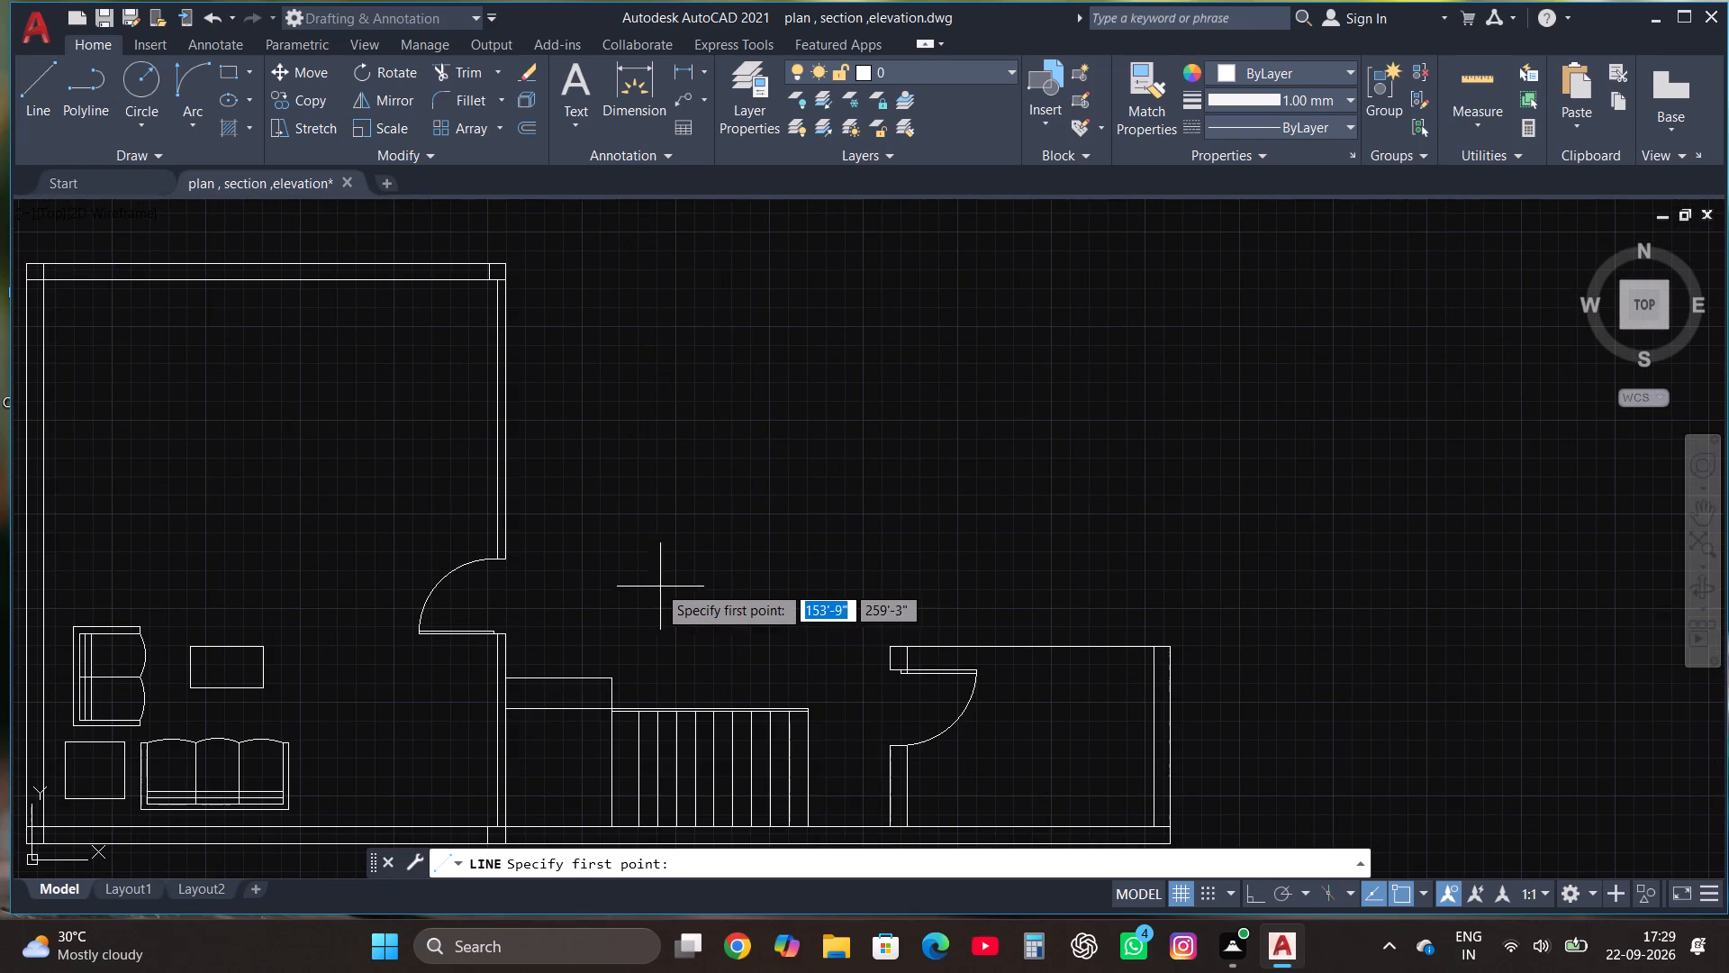
pyautogui.click(577, 553)
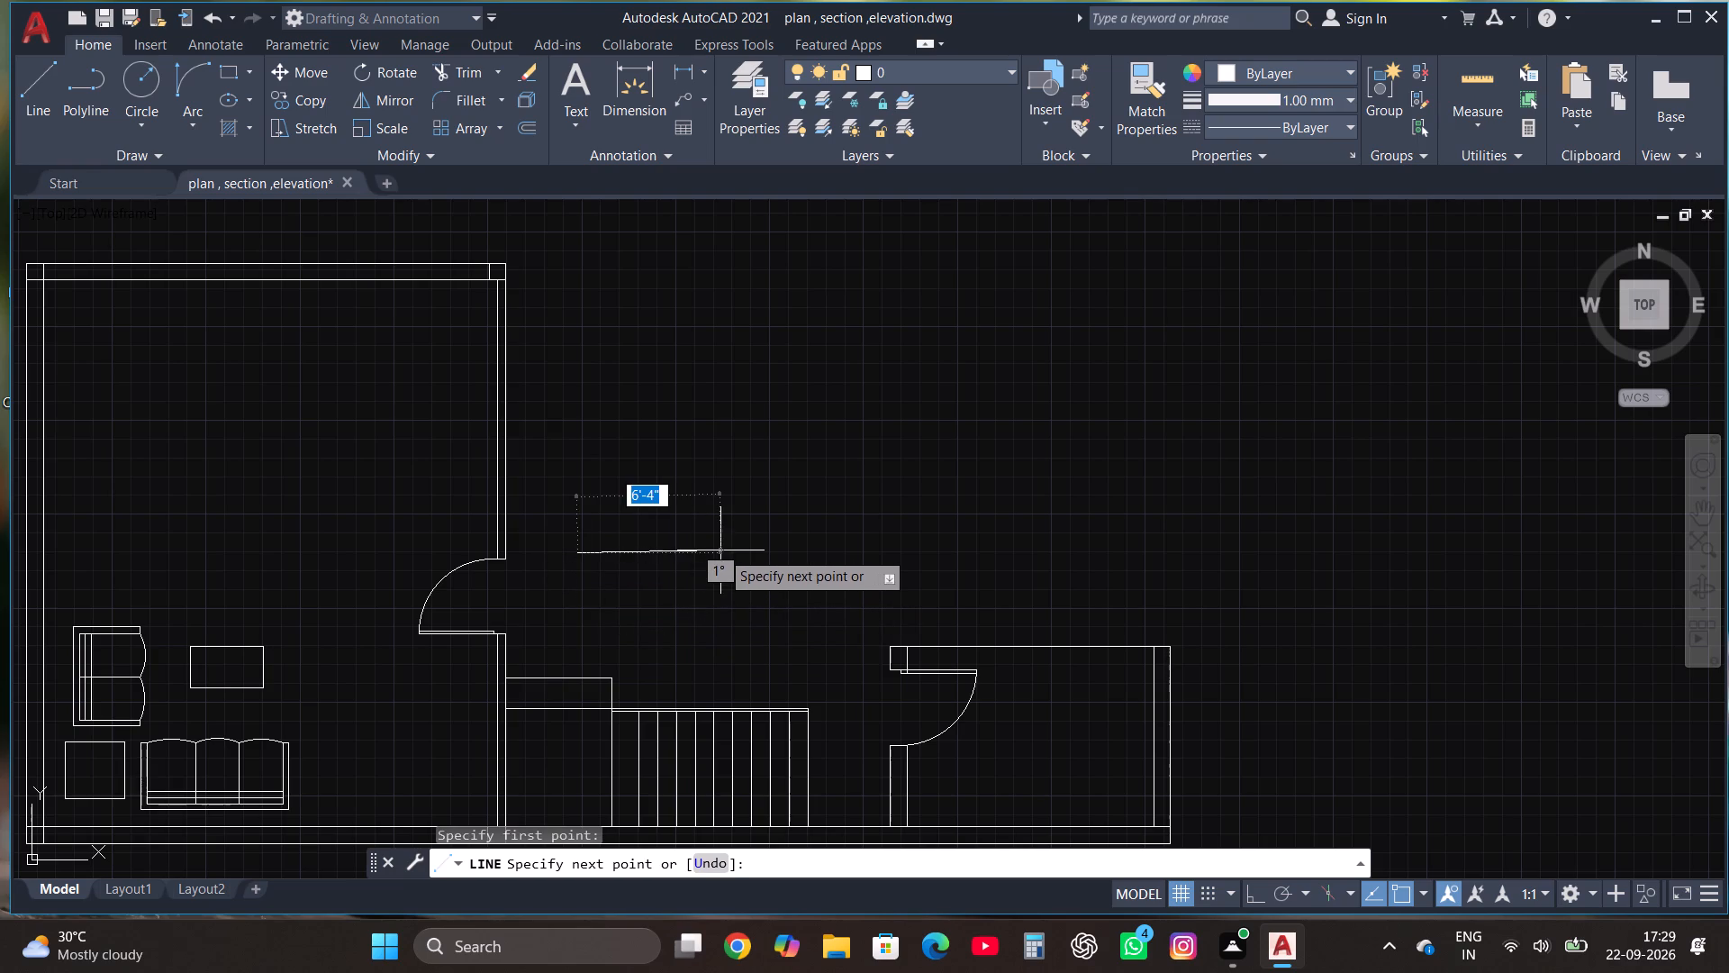
pyautogui.press('F8')
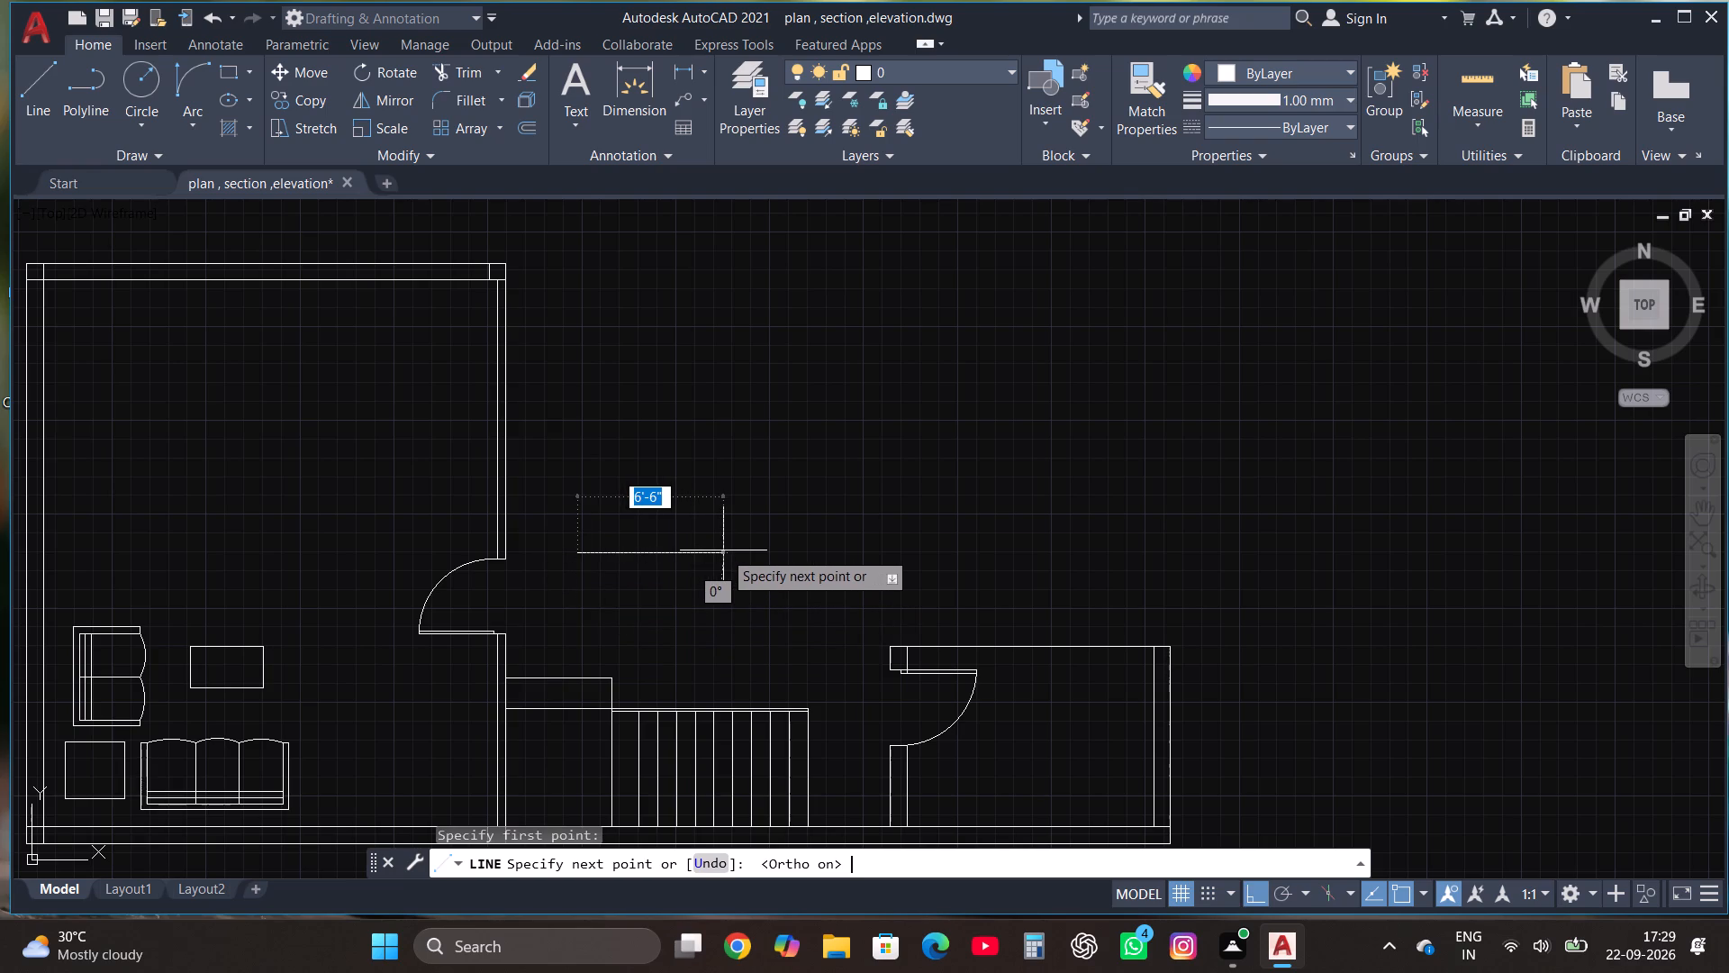
pyautogui.click(620, 554)
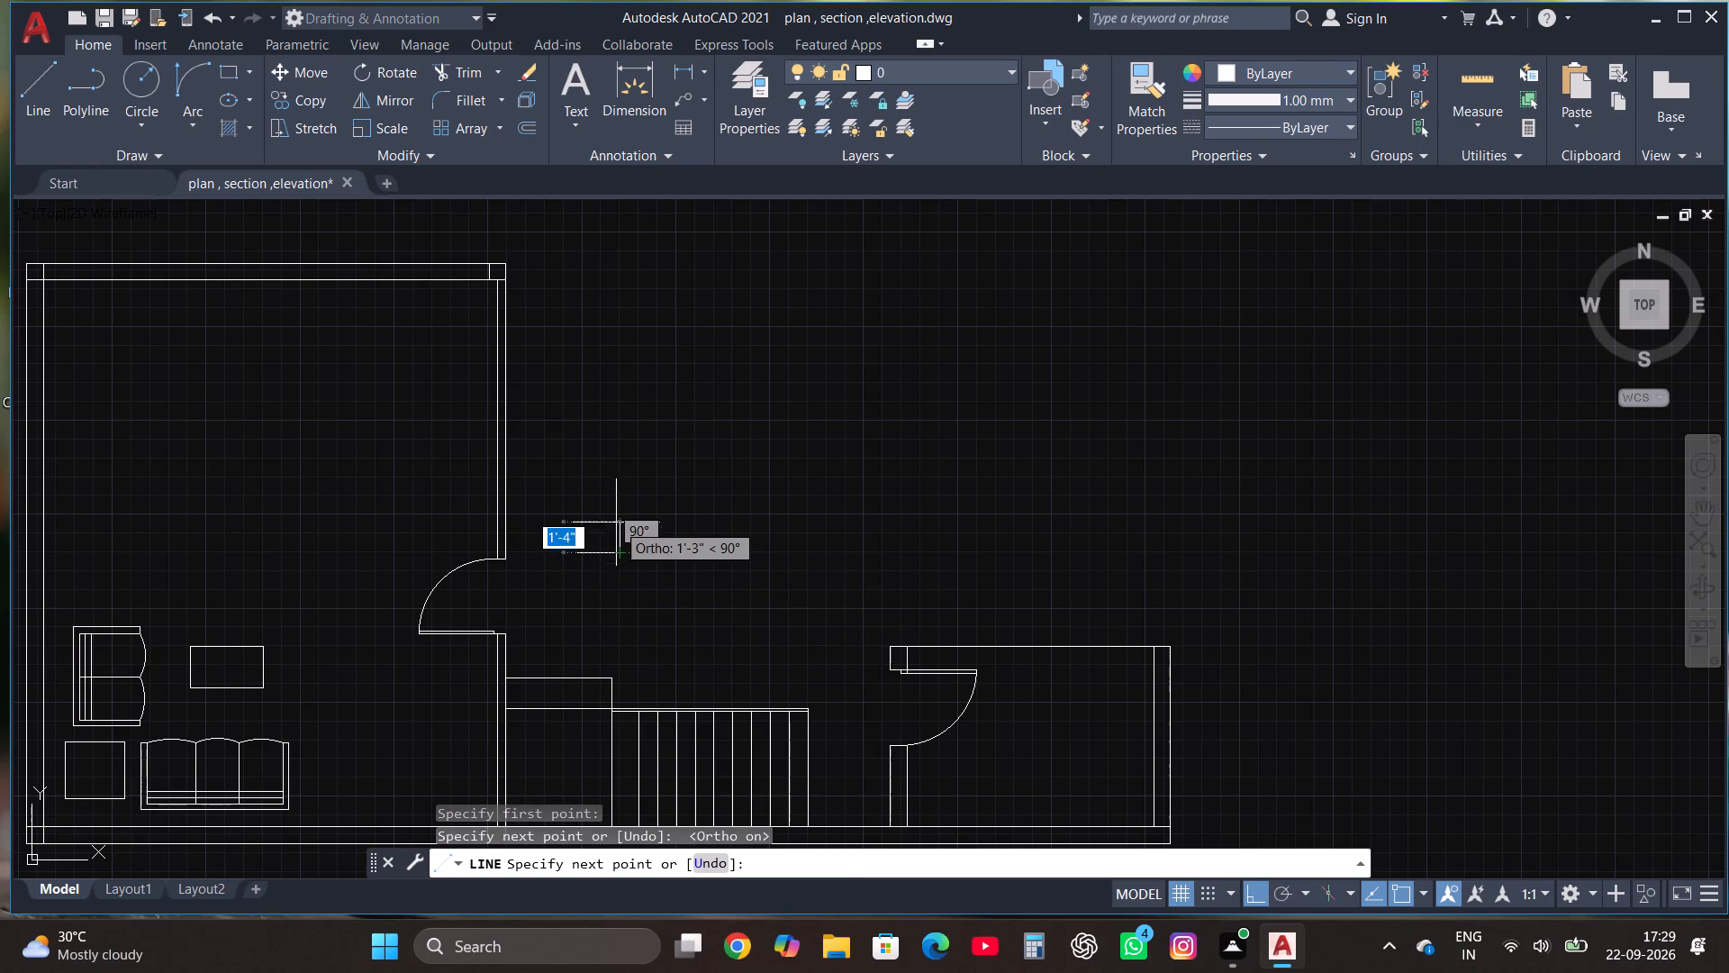
pyautogui.click(622, 513)
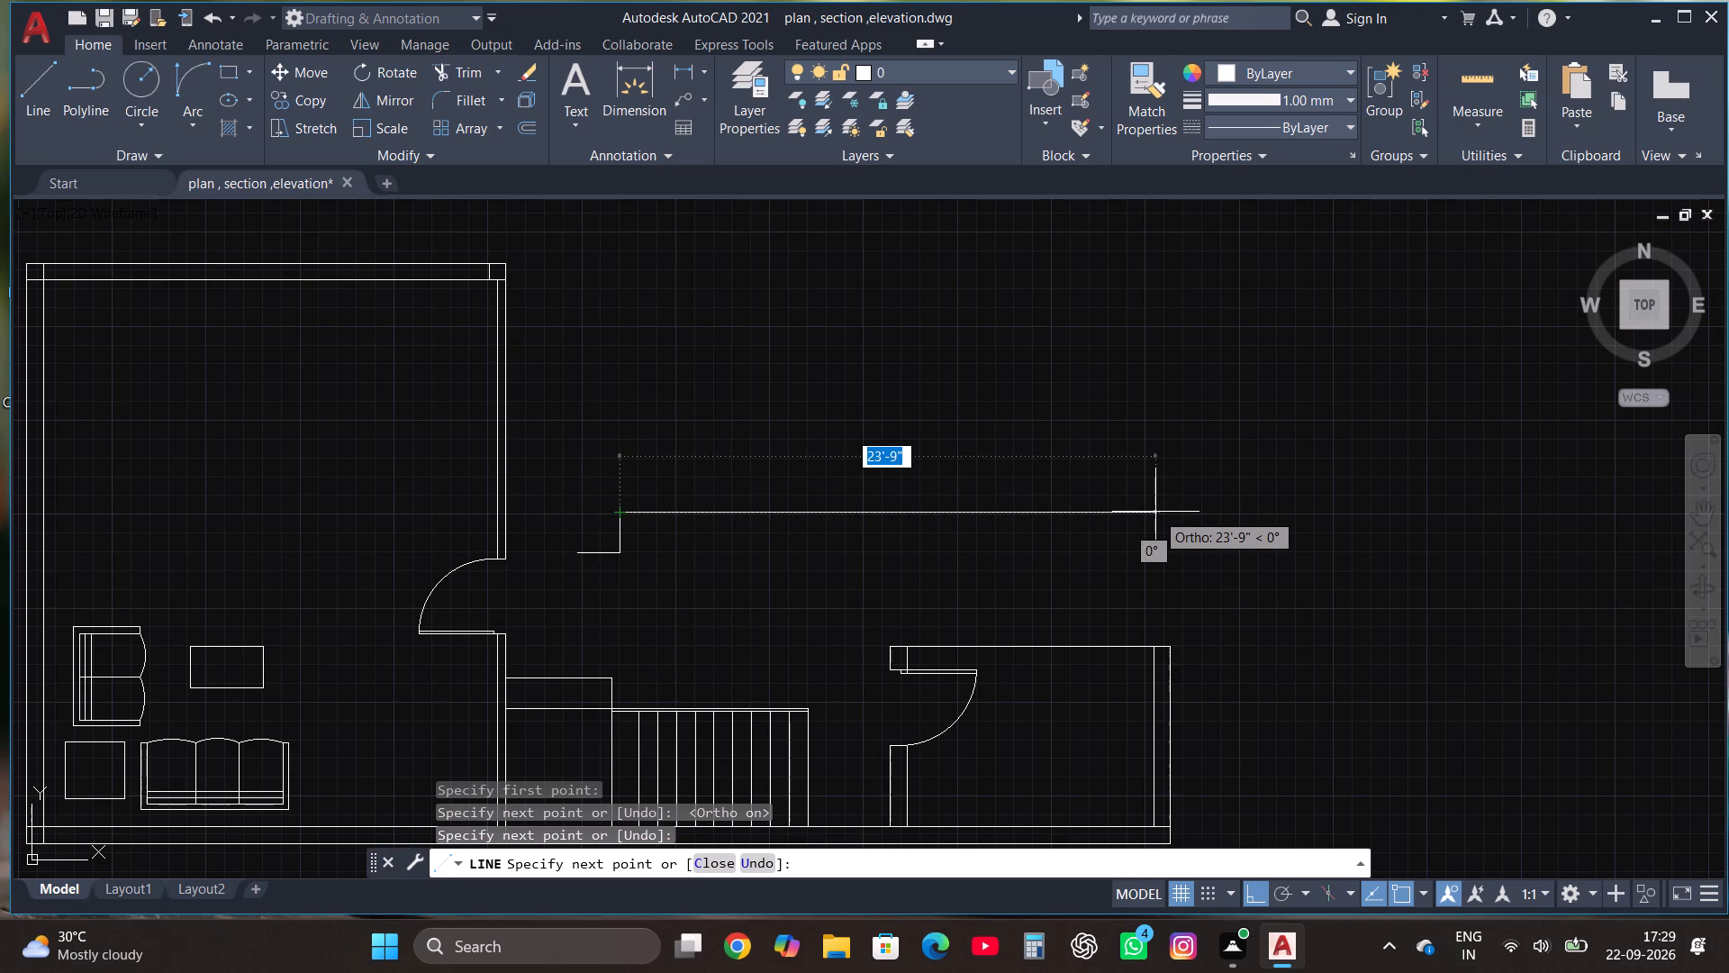
pyautogui.click(1235, 523)
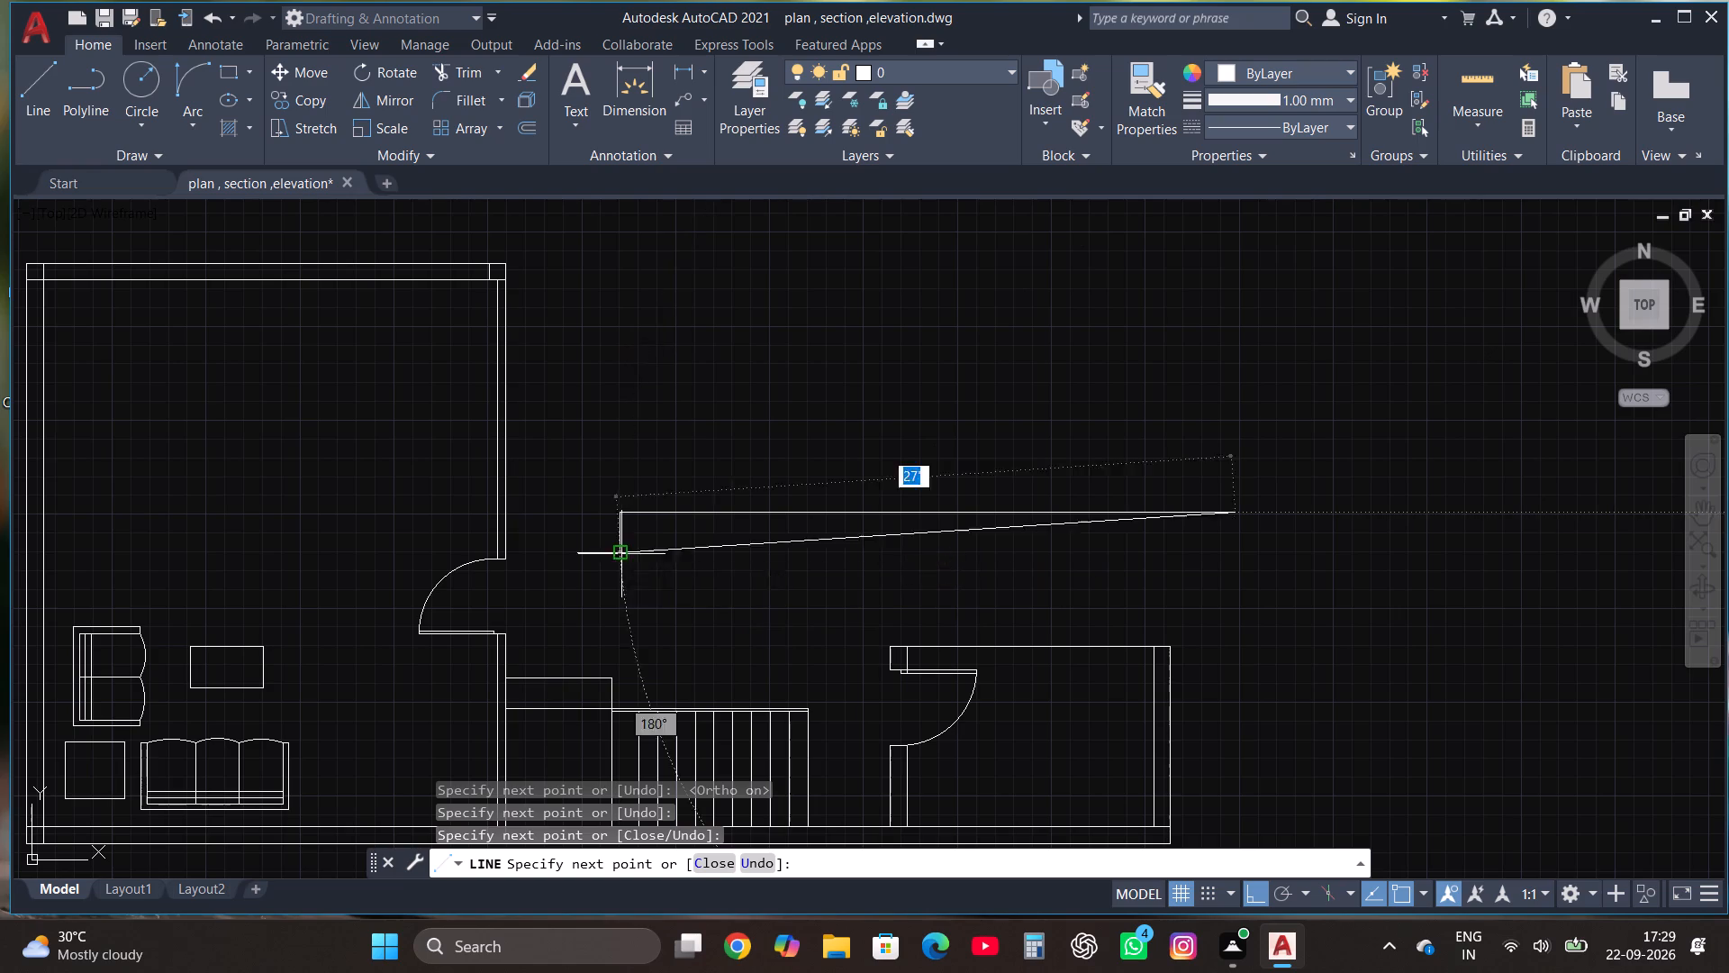
pyautogui.click(1236, 550)
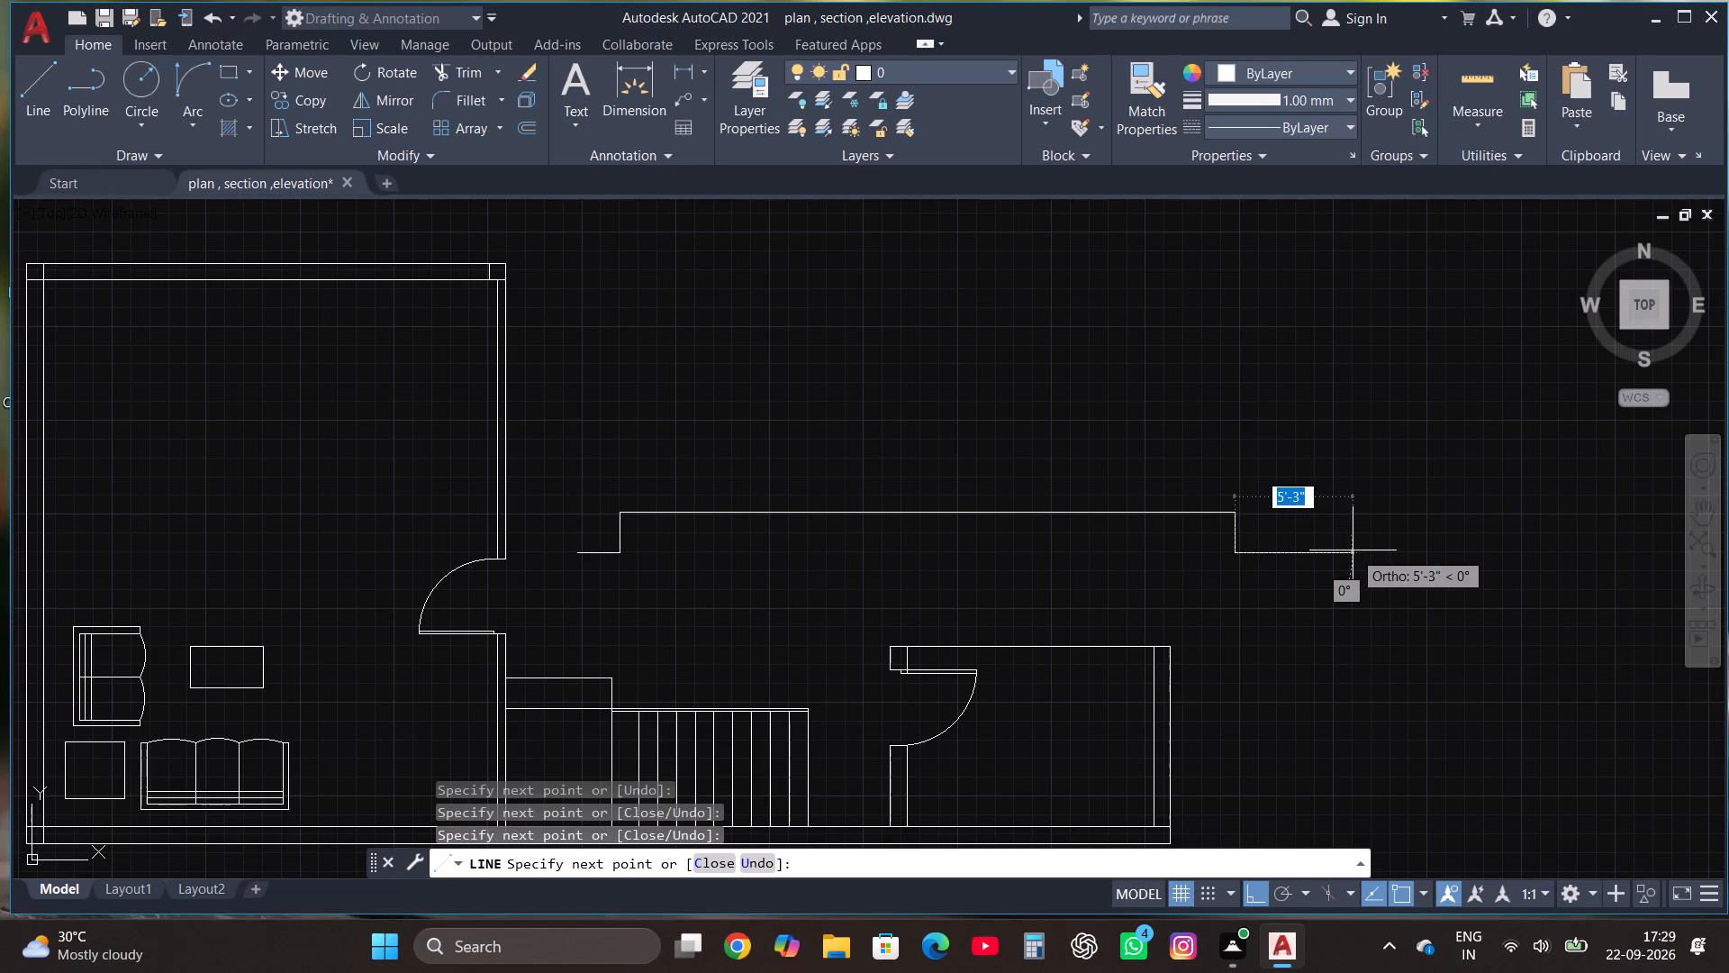
pyautogui.click(1353, 550)
pyautogui.press('Escape')
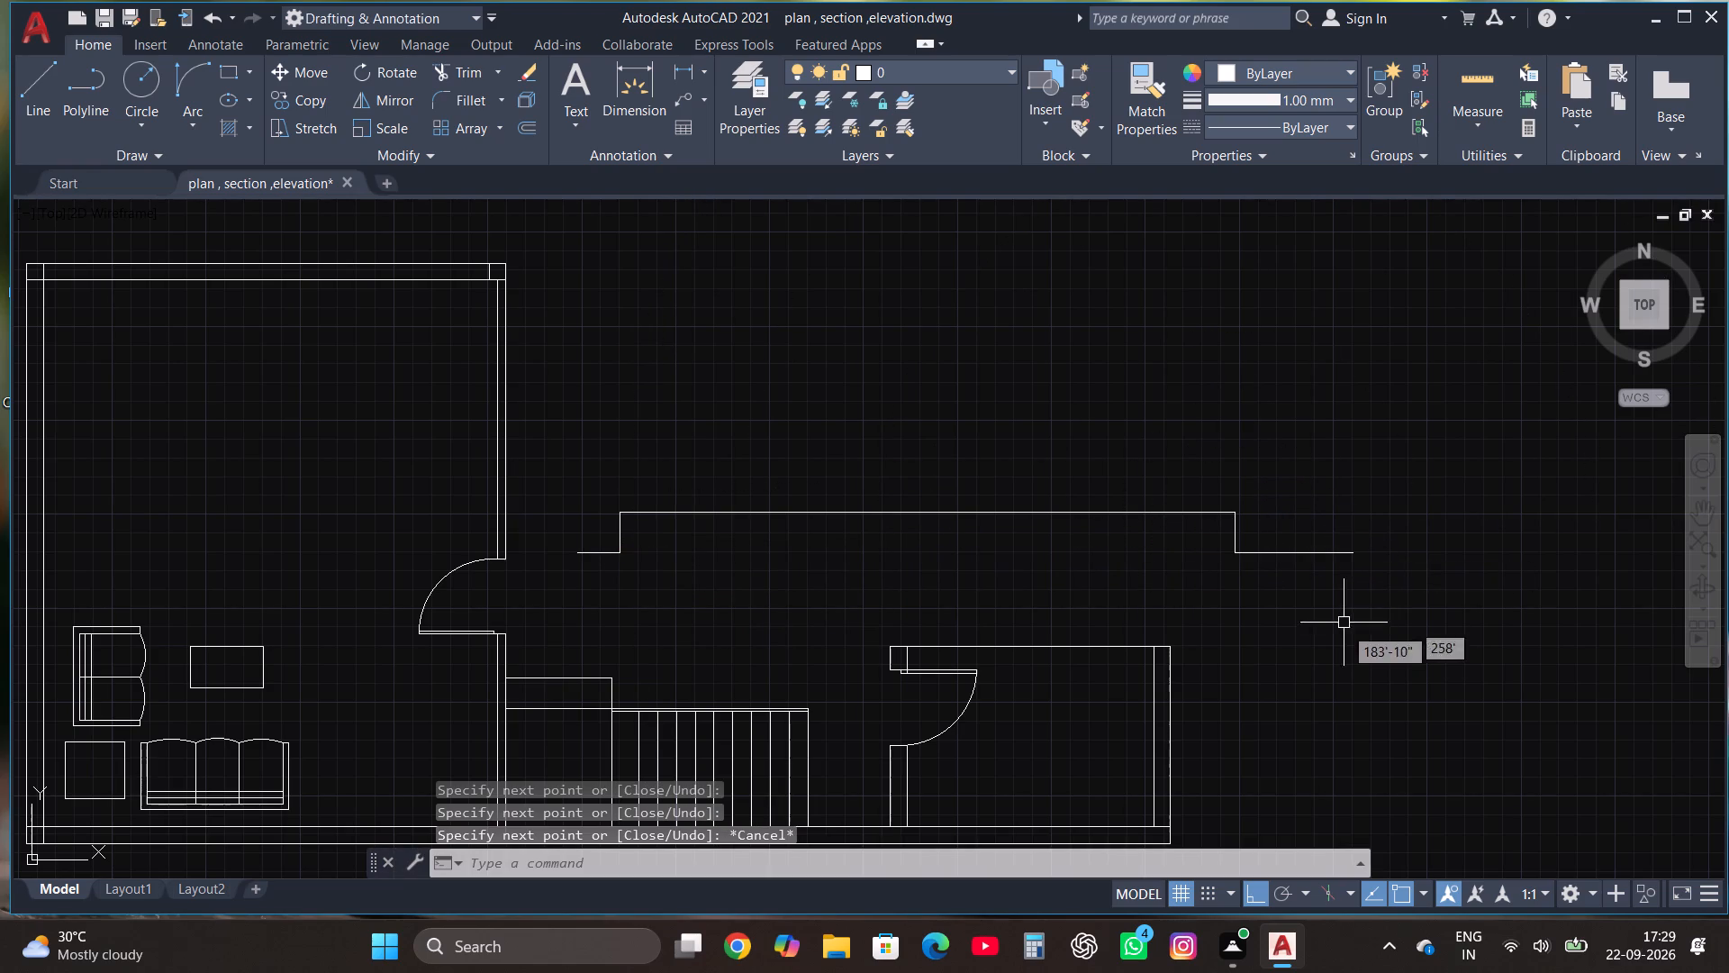
# Draw a 13' vertical line up from the raised line's left end, continuing with a horizontal top line short of the right end.
pyautogui.scroll(-1, 1343, 682)
pyautogui.scroll(-1, 1213, 645)
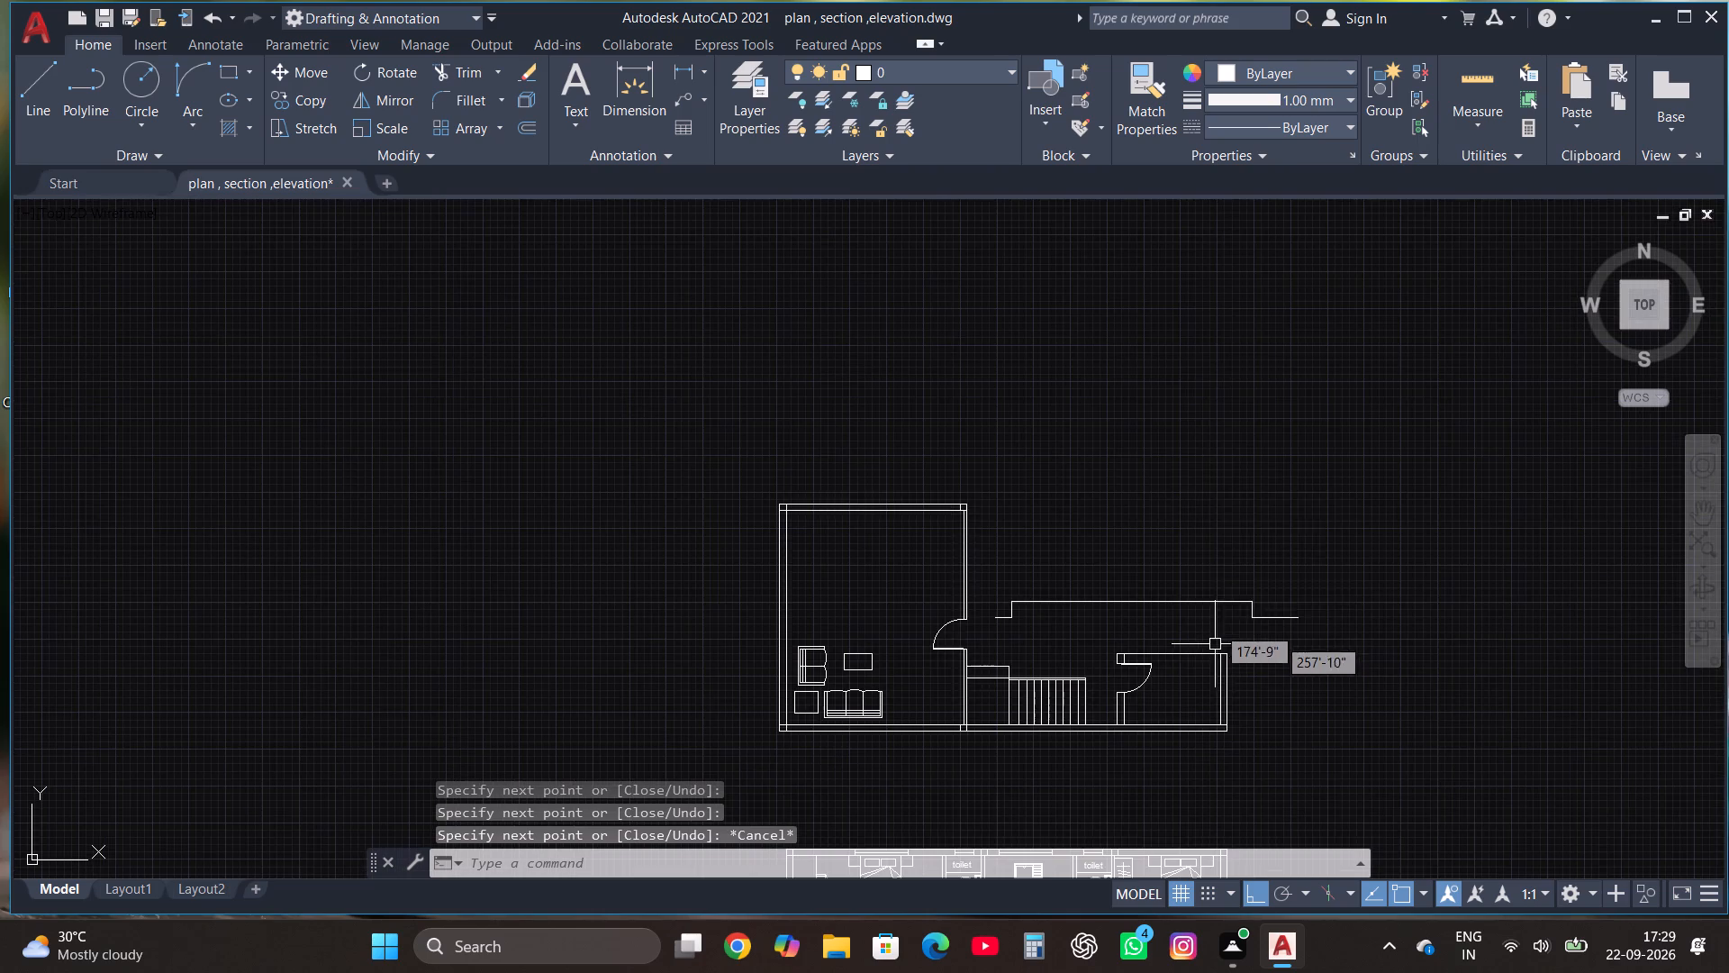
pyautogui.scroll(1, 1201, 469)
pyautogui.scroll(1, 1156, 615)
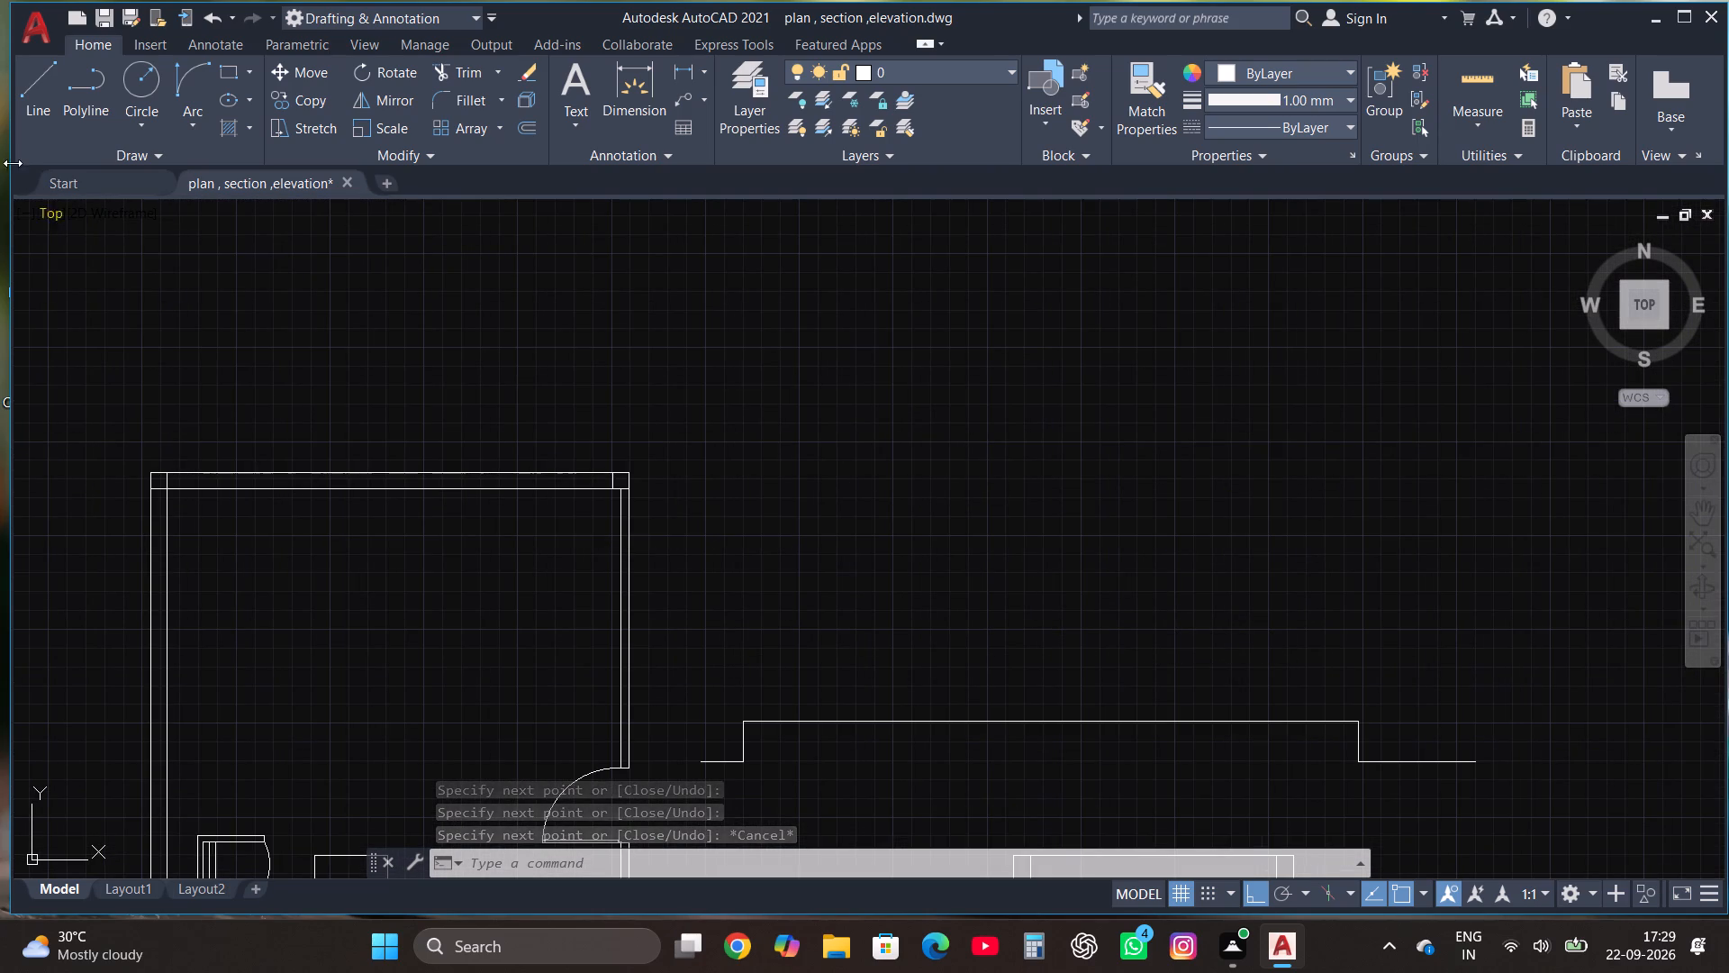
pyautogui.click(31, 87)
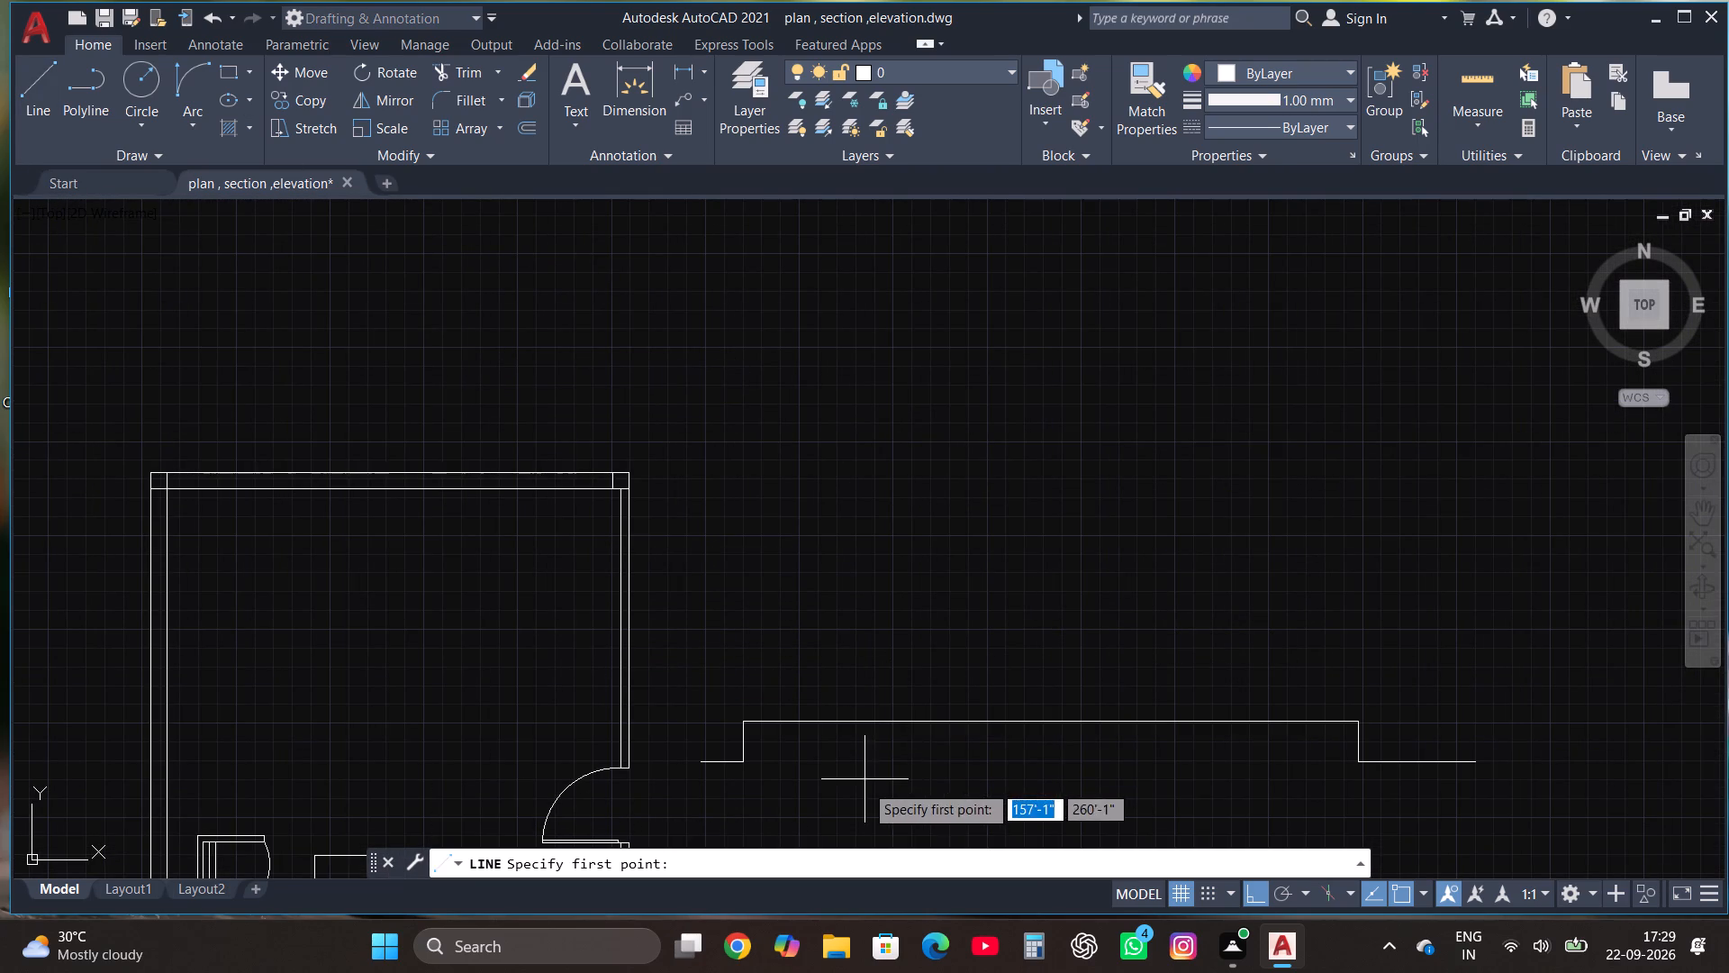
pyautogui.click(740, 724)
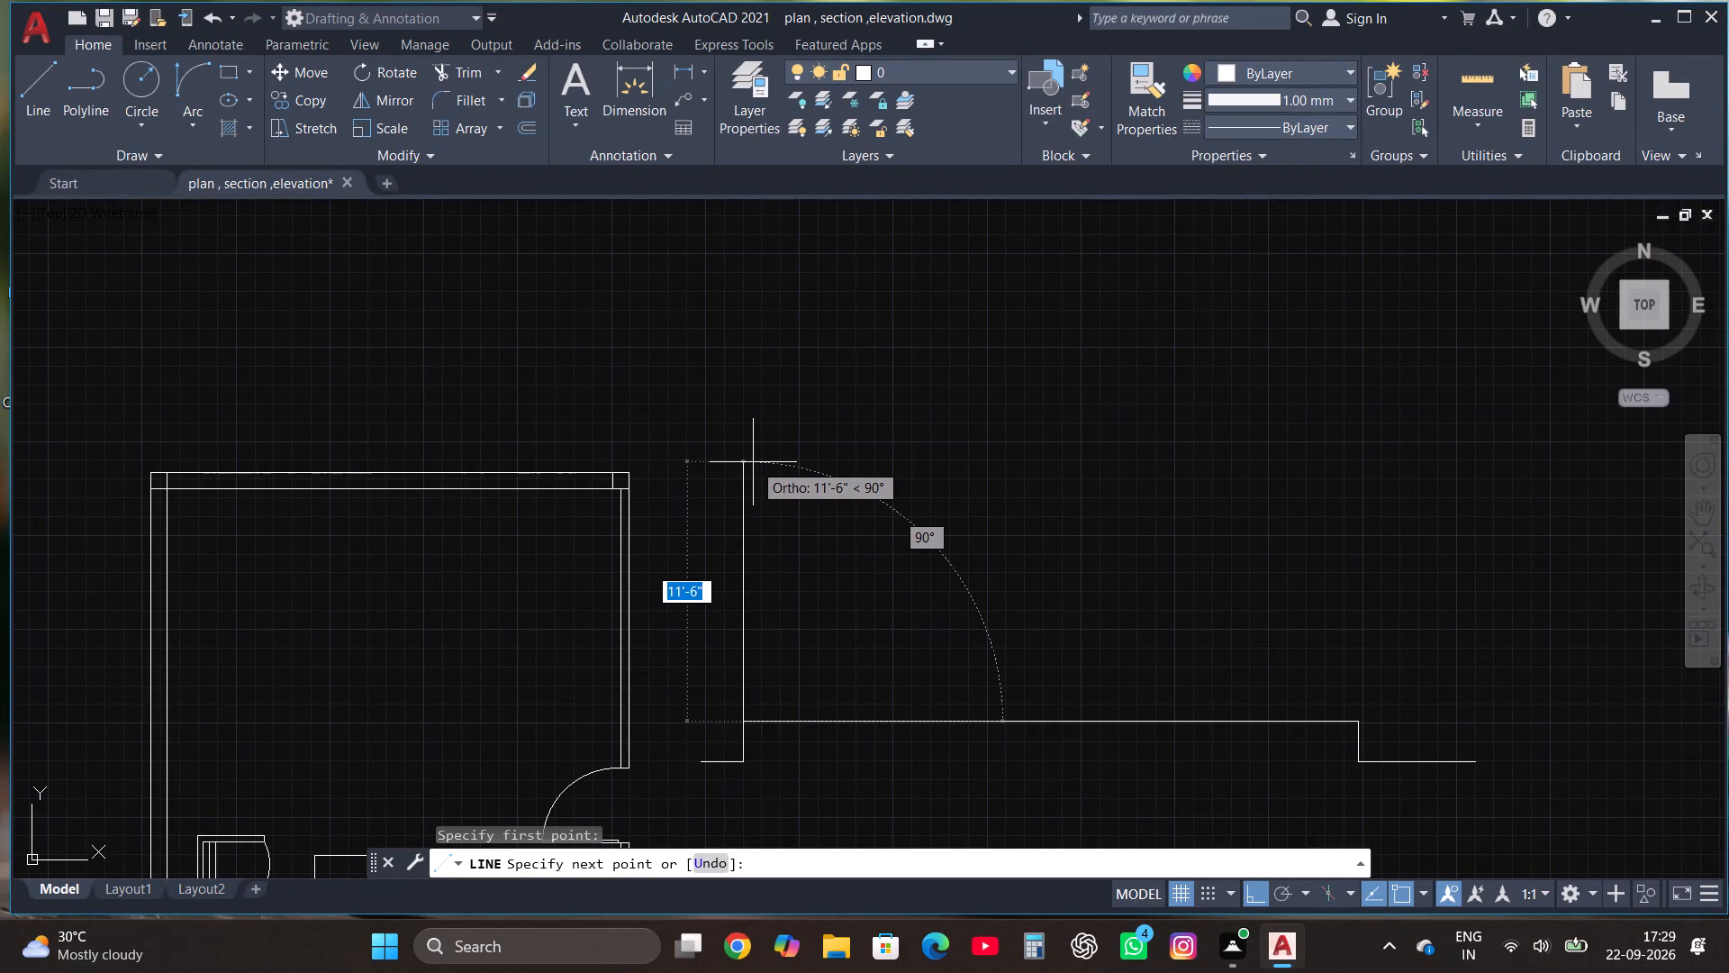
pyautogui.write("13'")
pyautogui.press('Return')
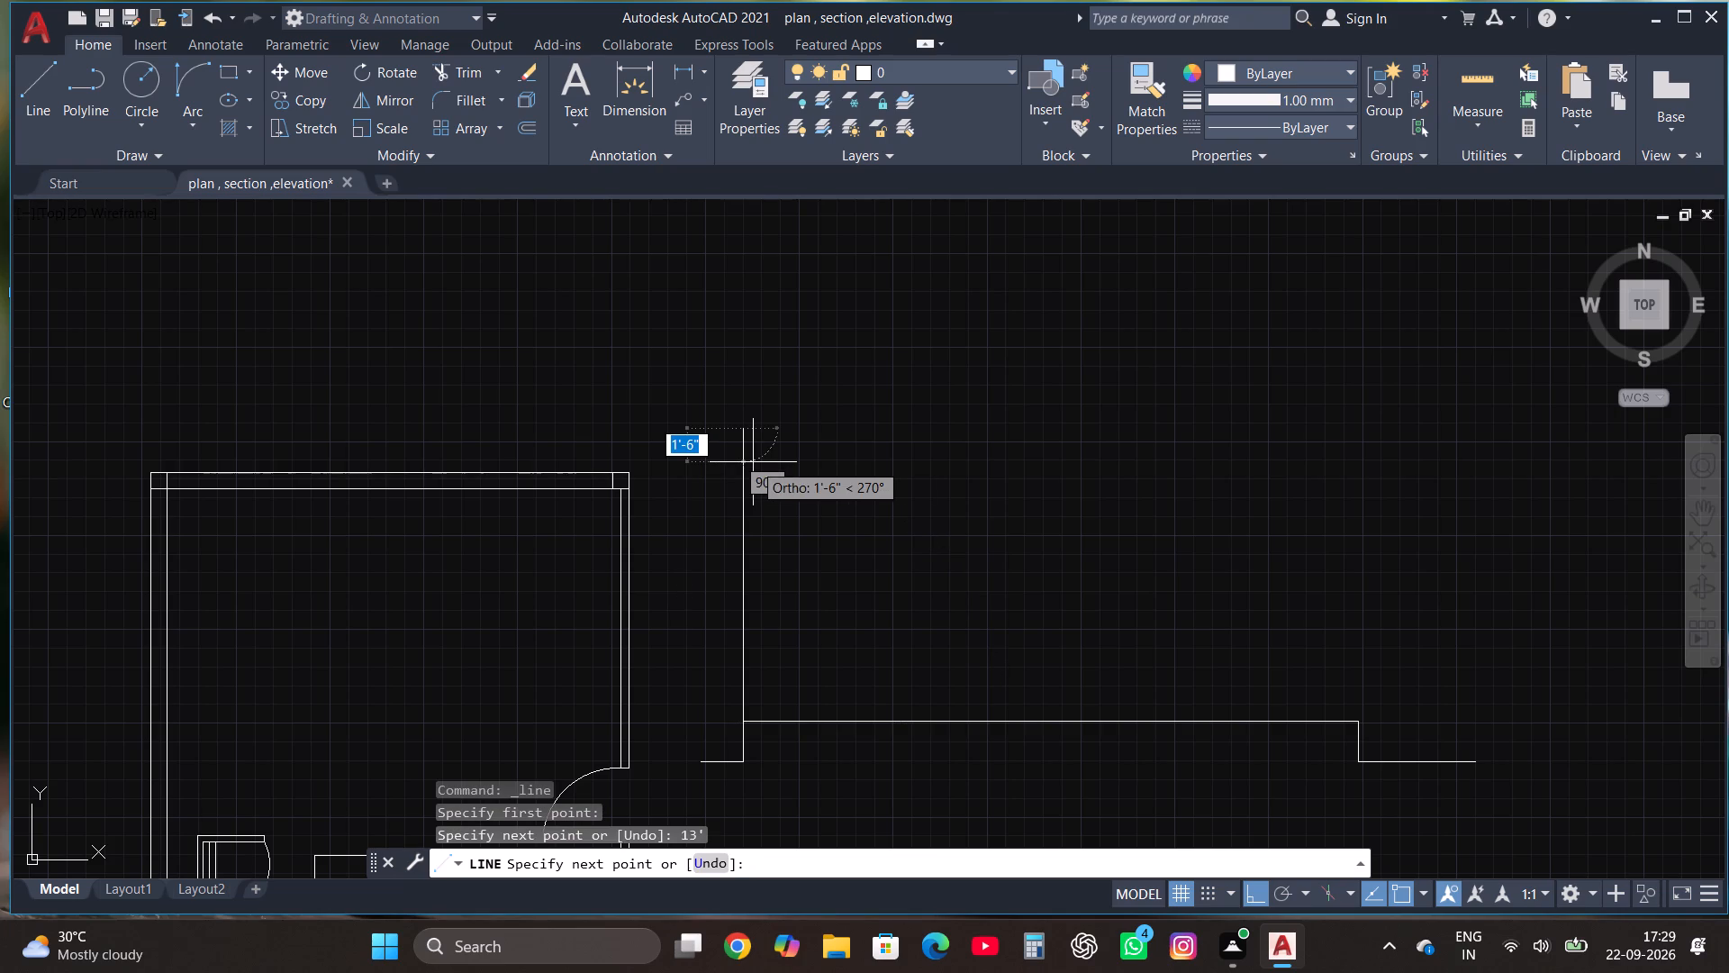
pyautogui.scroll(-2, 1033, 553)
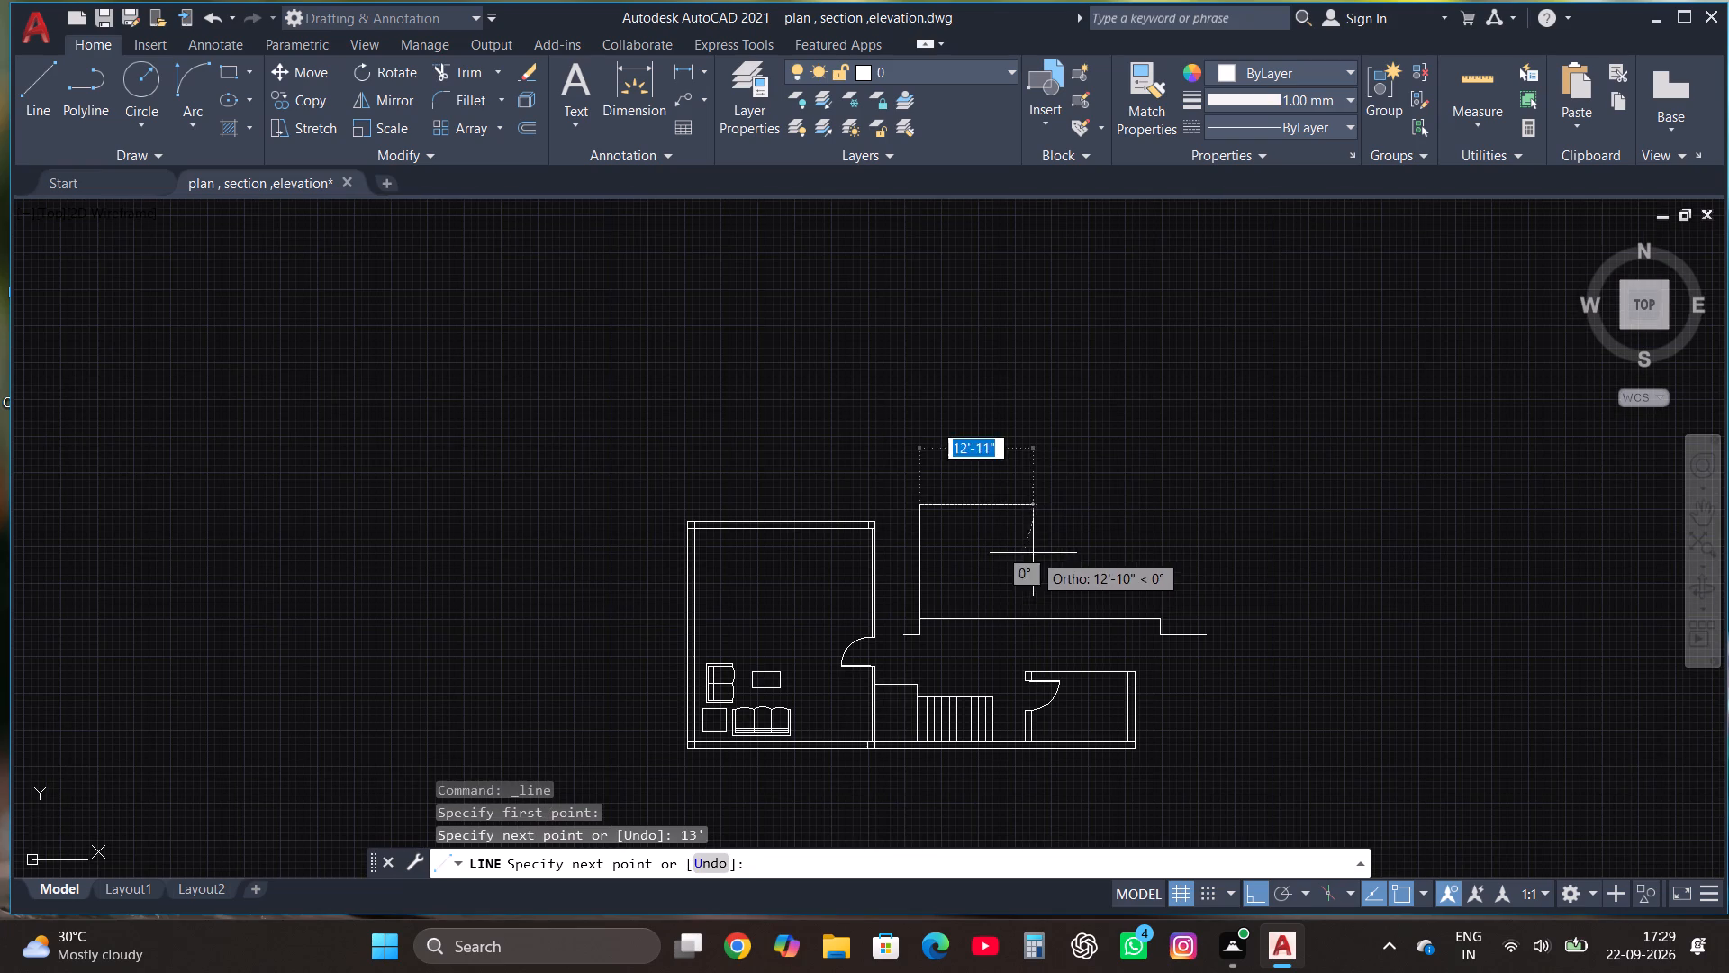
pyautogui.scroll(1, 1154, 587)
pyautogui.click(1137, 576)
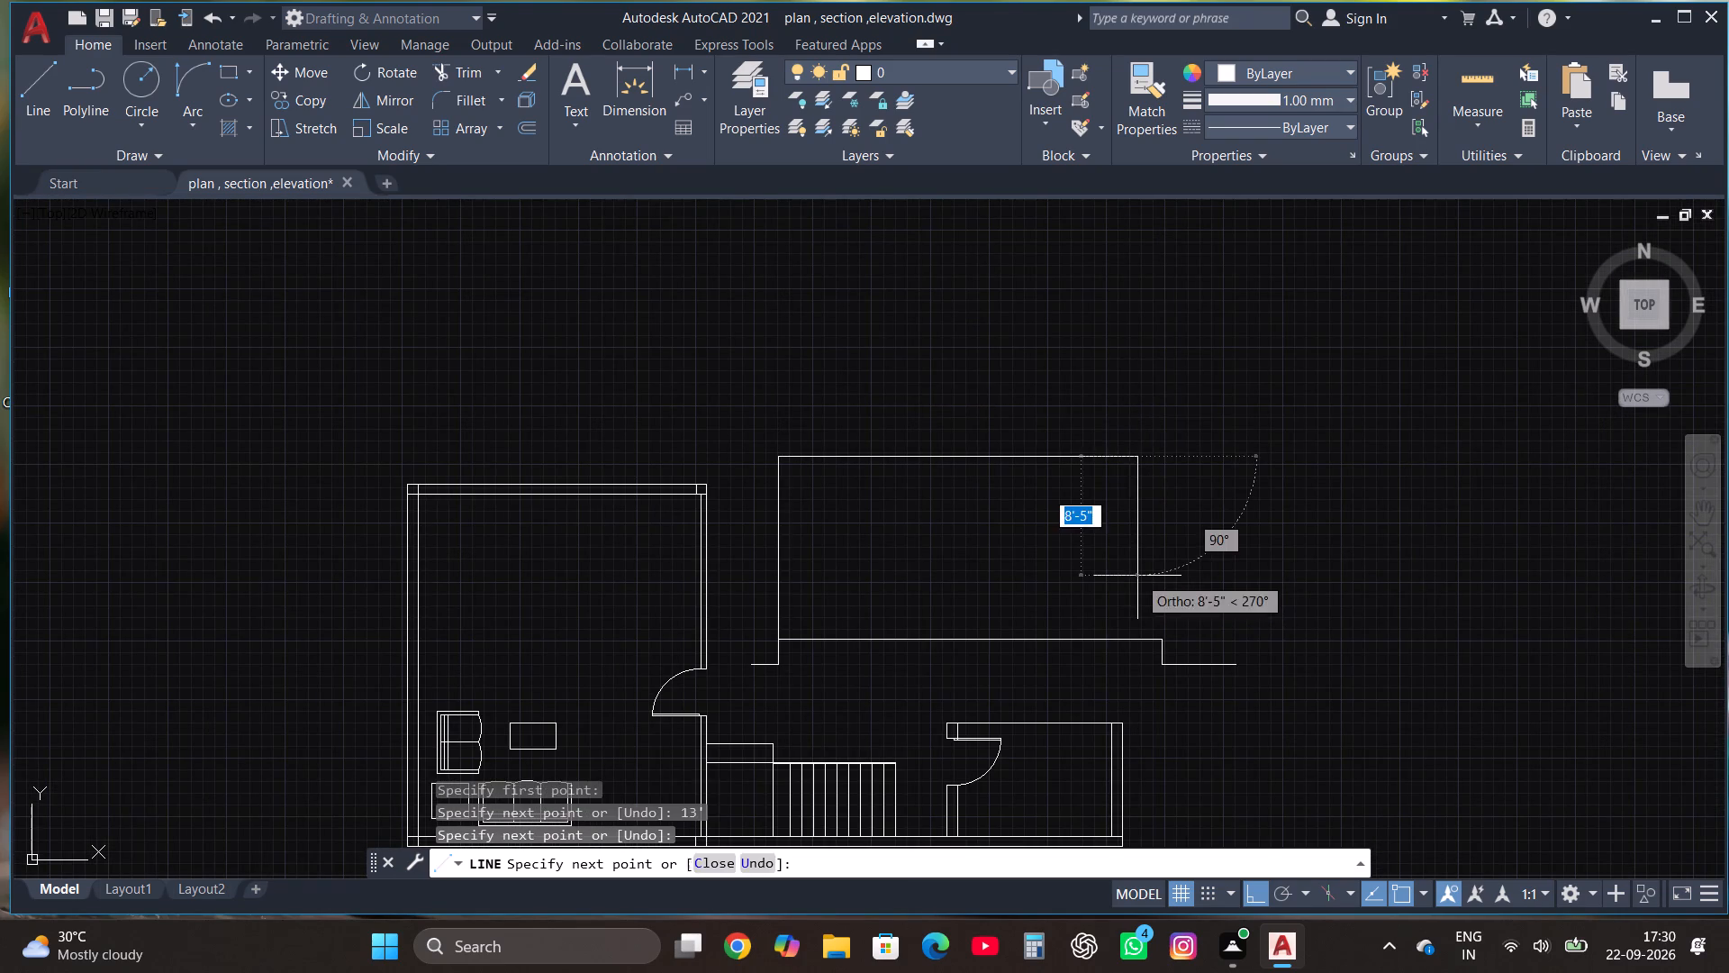
pyautogui.press('Escape')
# Draw a 13' vertical line up from the right end of the raised ground line.
pyautogui.click(21, 97)
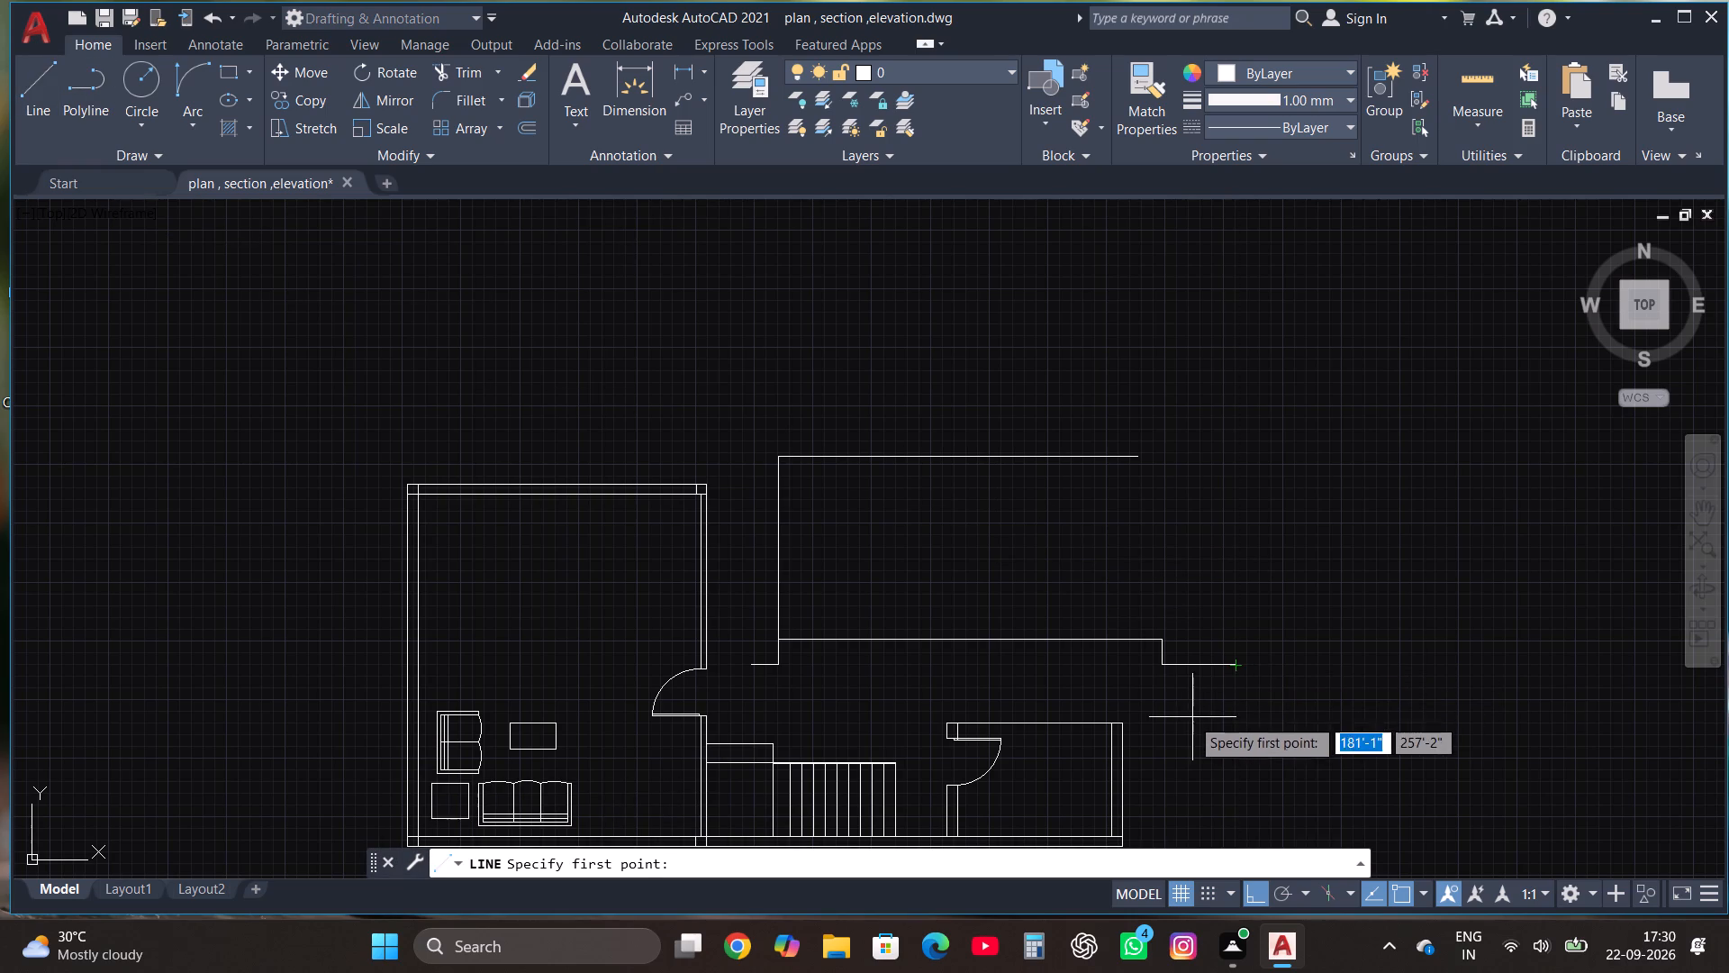
pyautogui.click(1161, 641)
pyautogui.write("13'")
pyautogui.press('Return')
pyautogui.press('Escape')
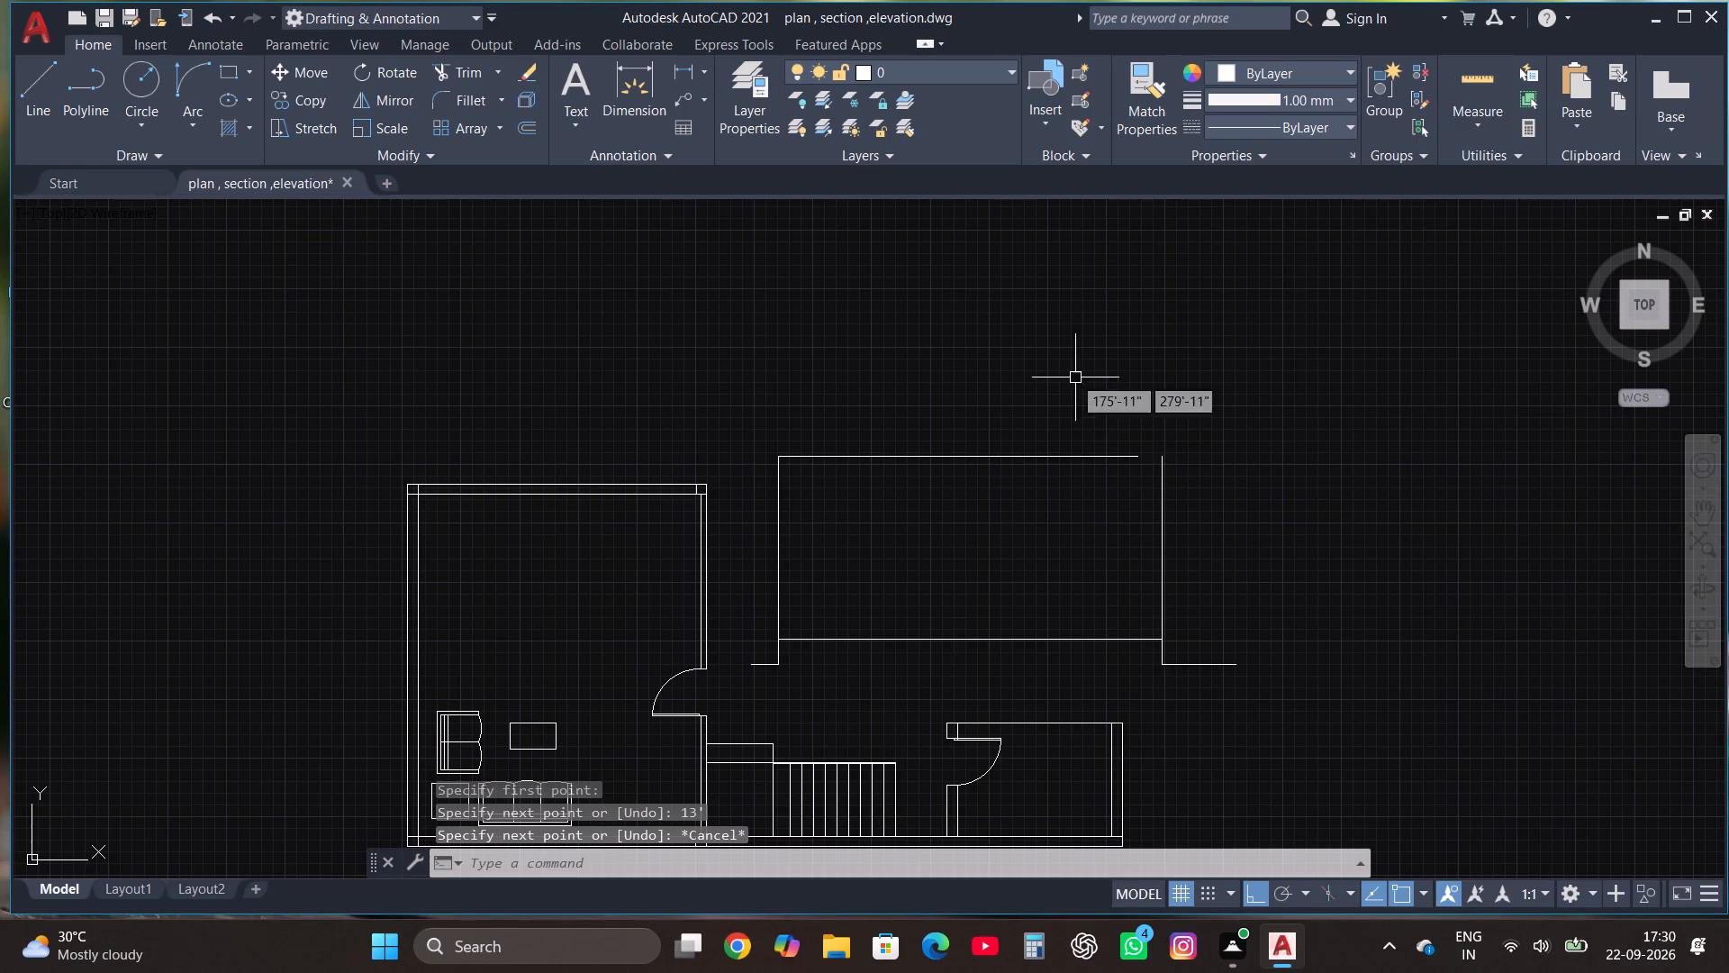
# Fillet the top line with the right vertical line to close the outline's upper-right corner.
pyautogui.click(470, 105)
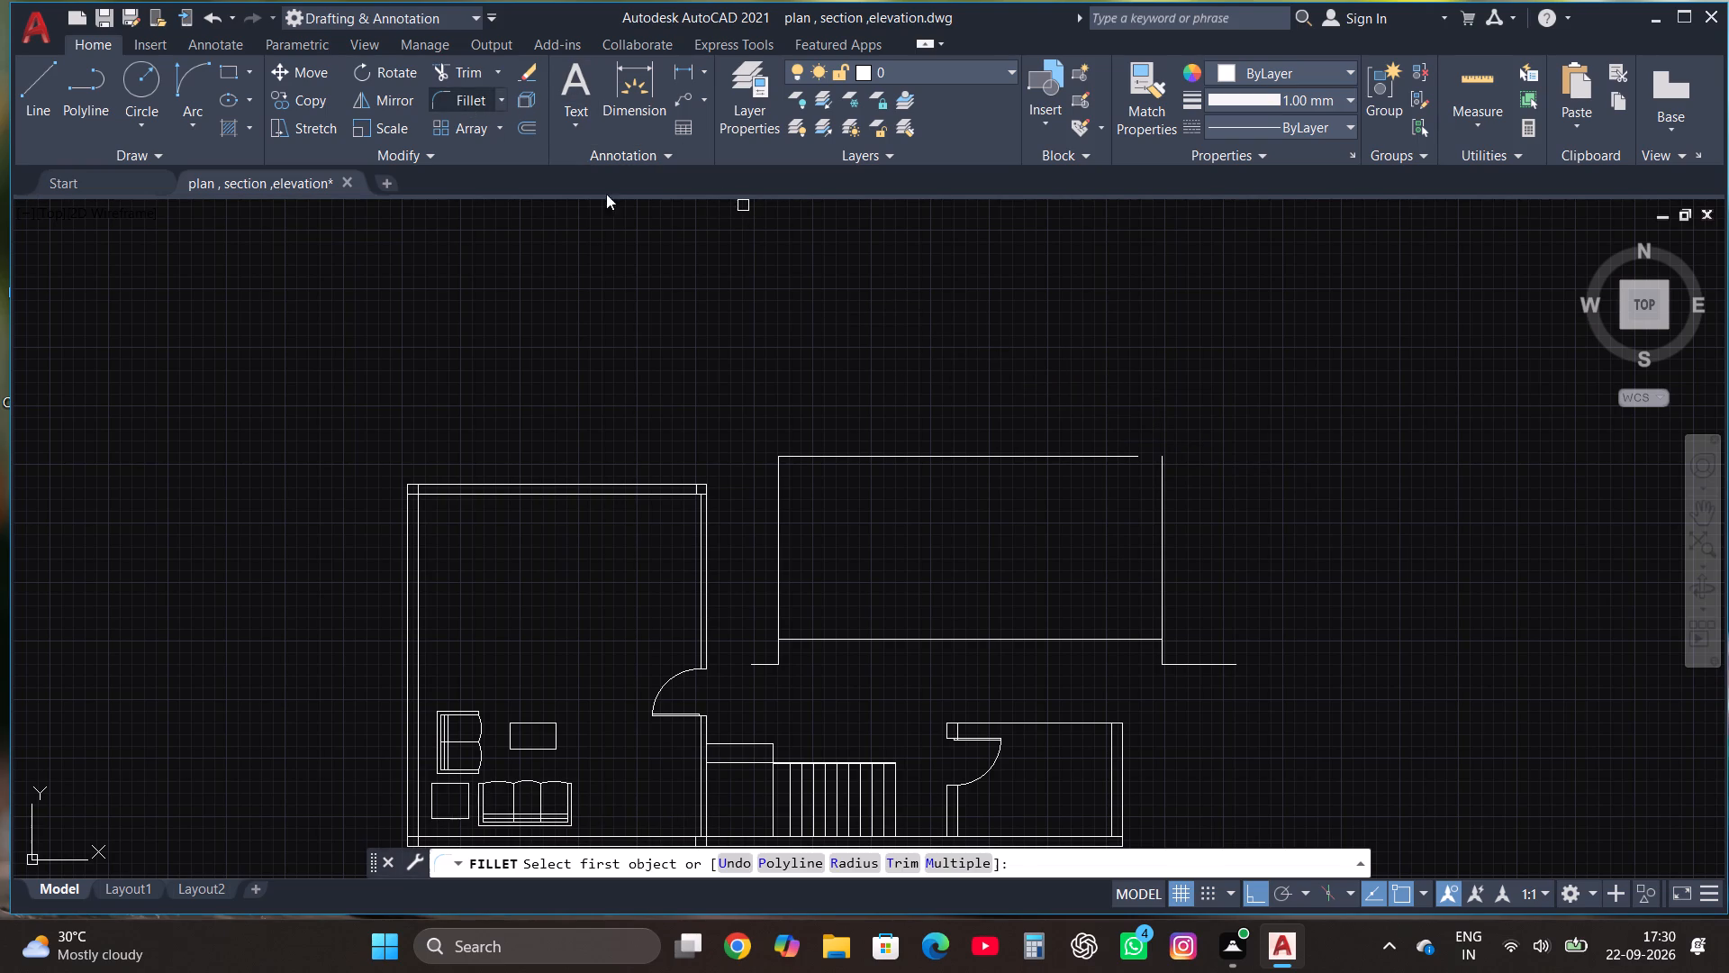
pyautogui.click(1023, 461)
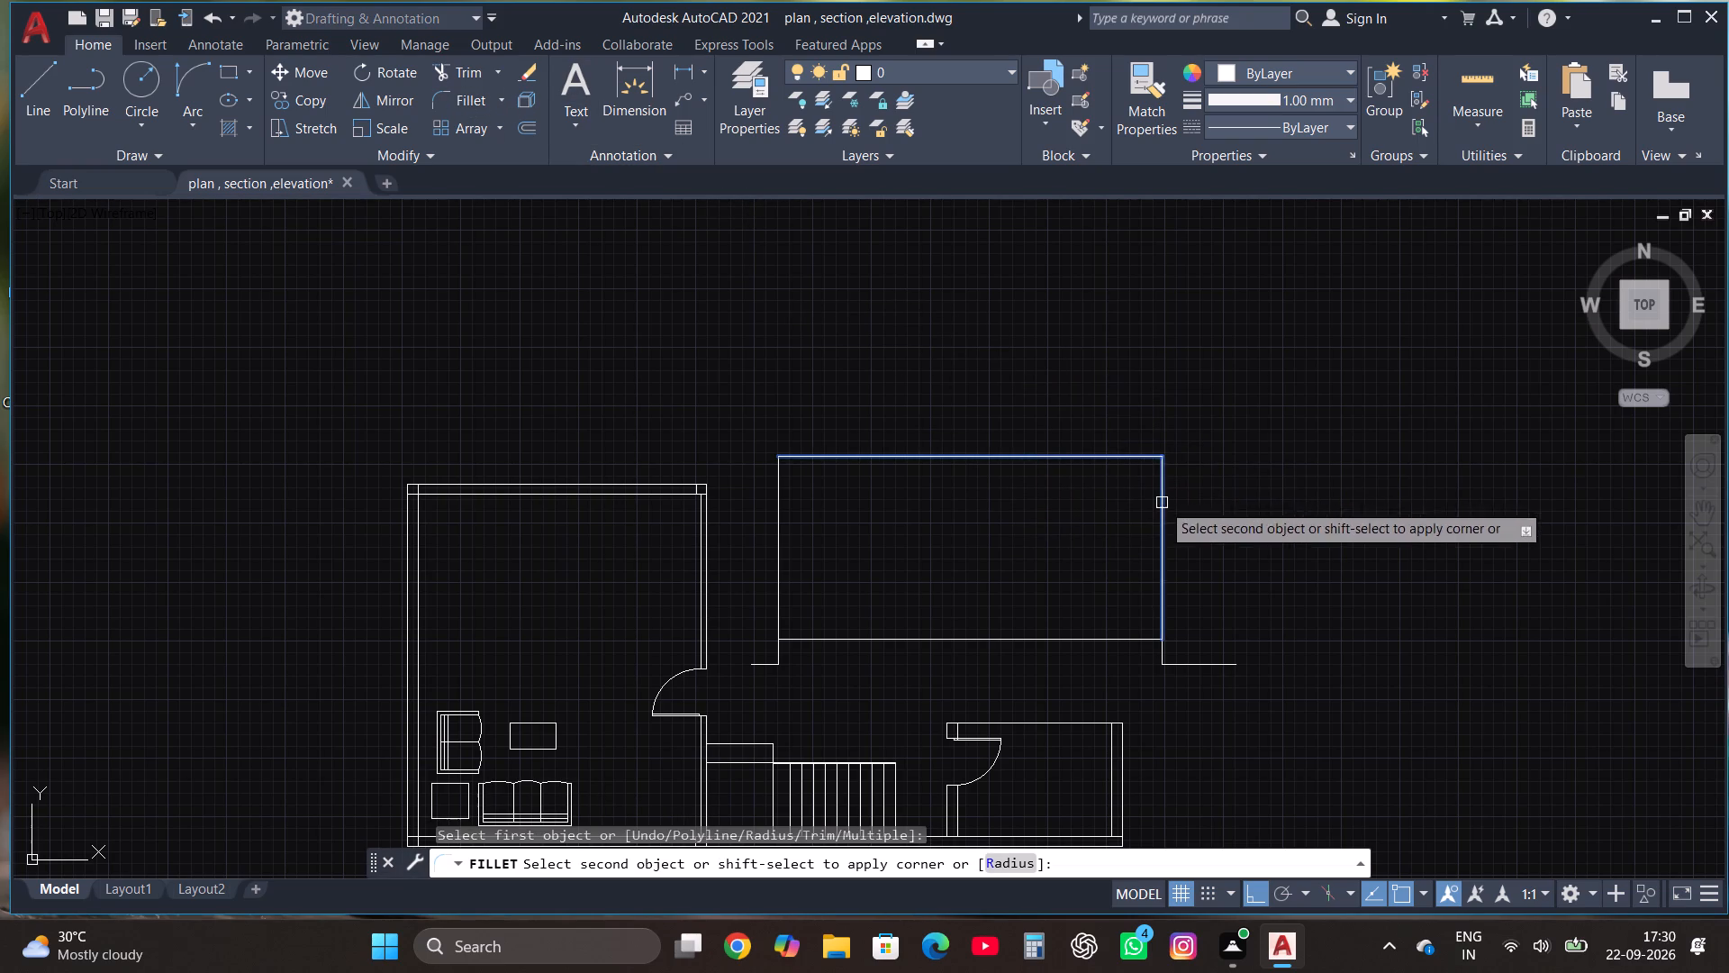
pyautogui.click(1162, 503)
pyautogui.press('Escape')
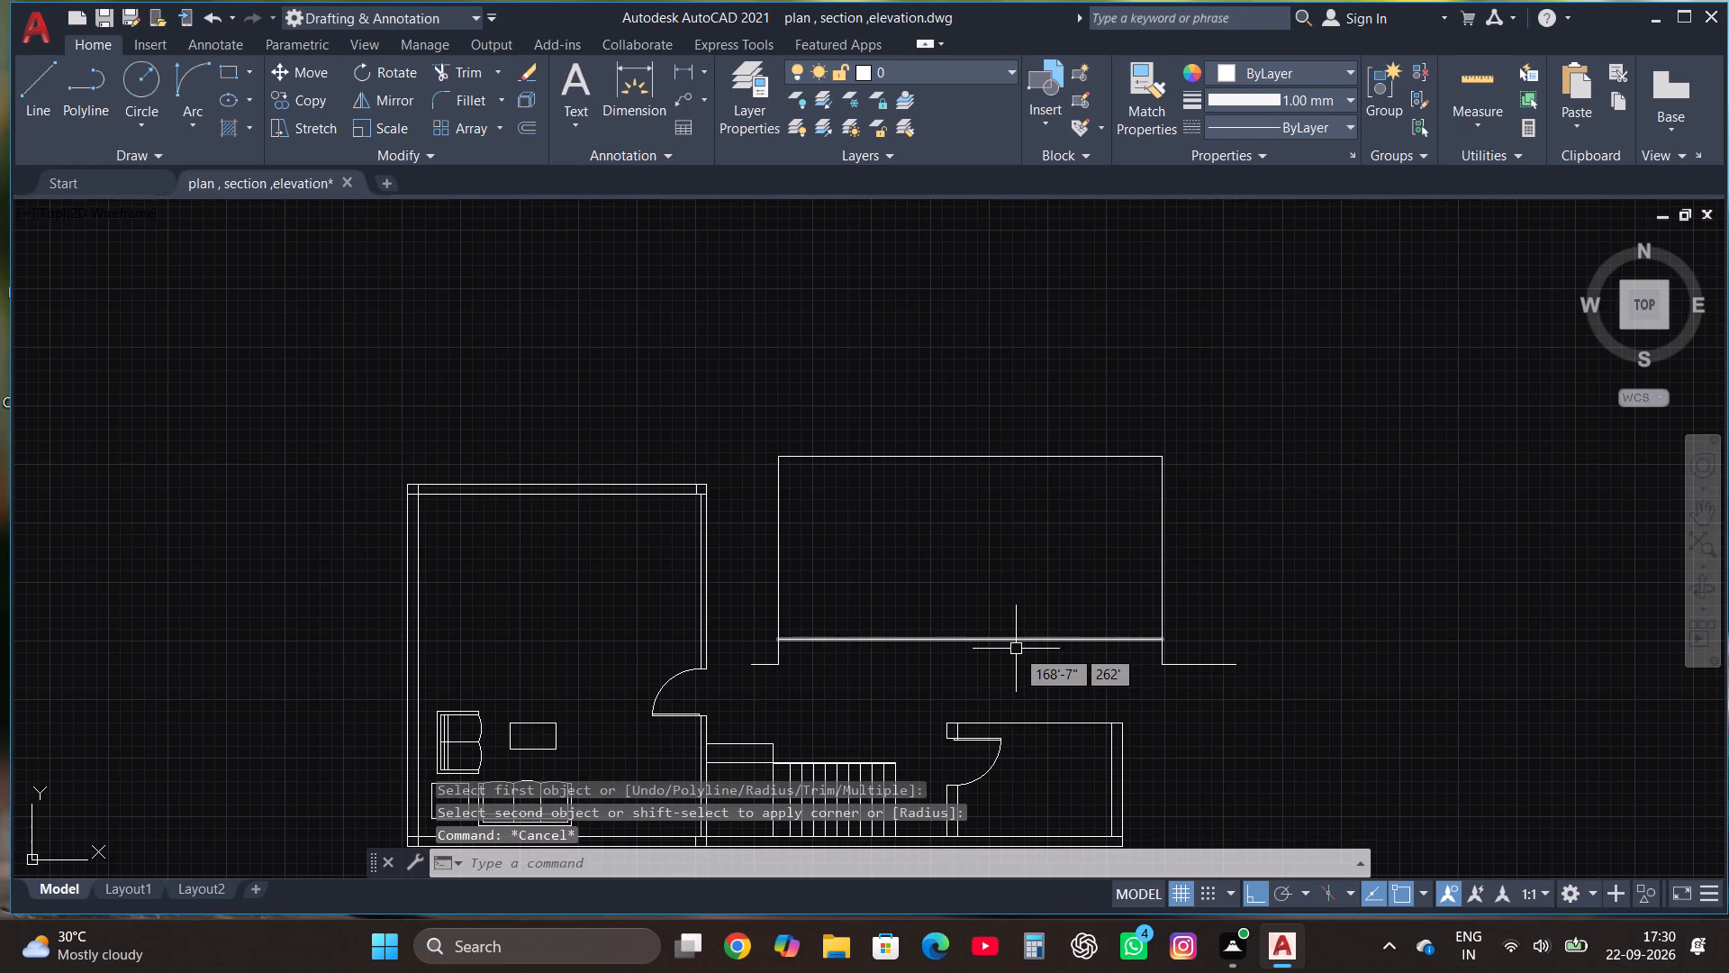
# Copy the outline's left and right vertical lines 9" inward to give both end walls their thickness.
pyautogui.scroll(1, 1016, 649)
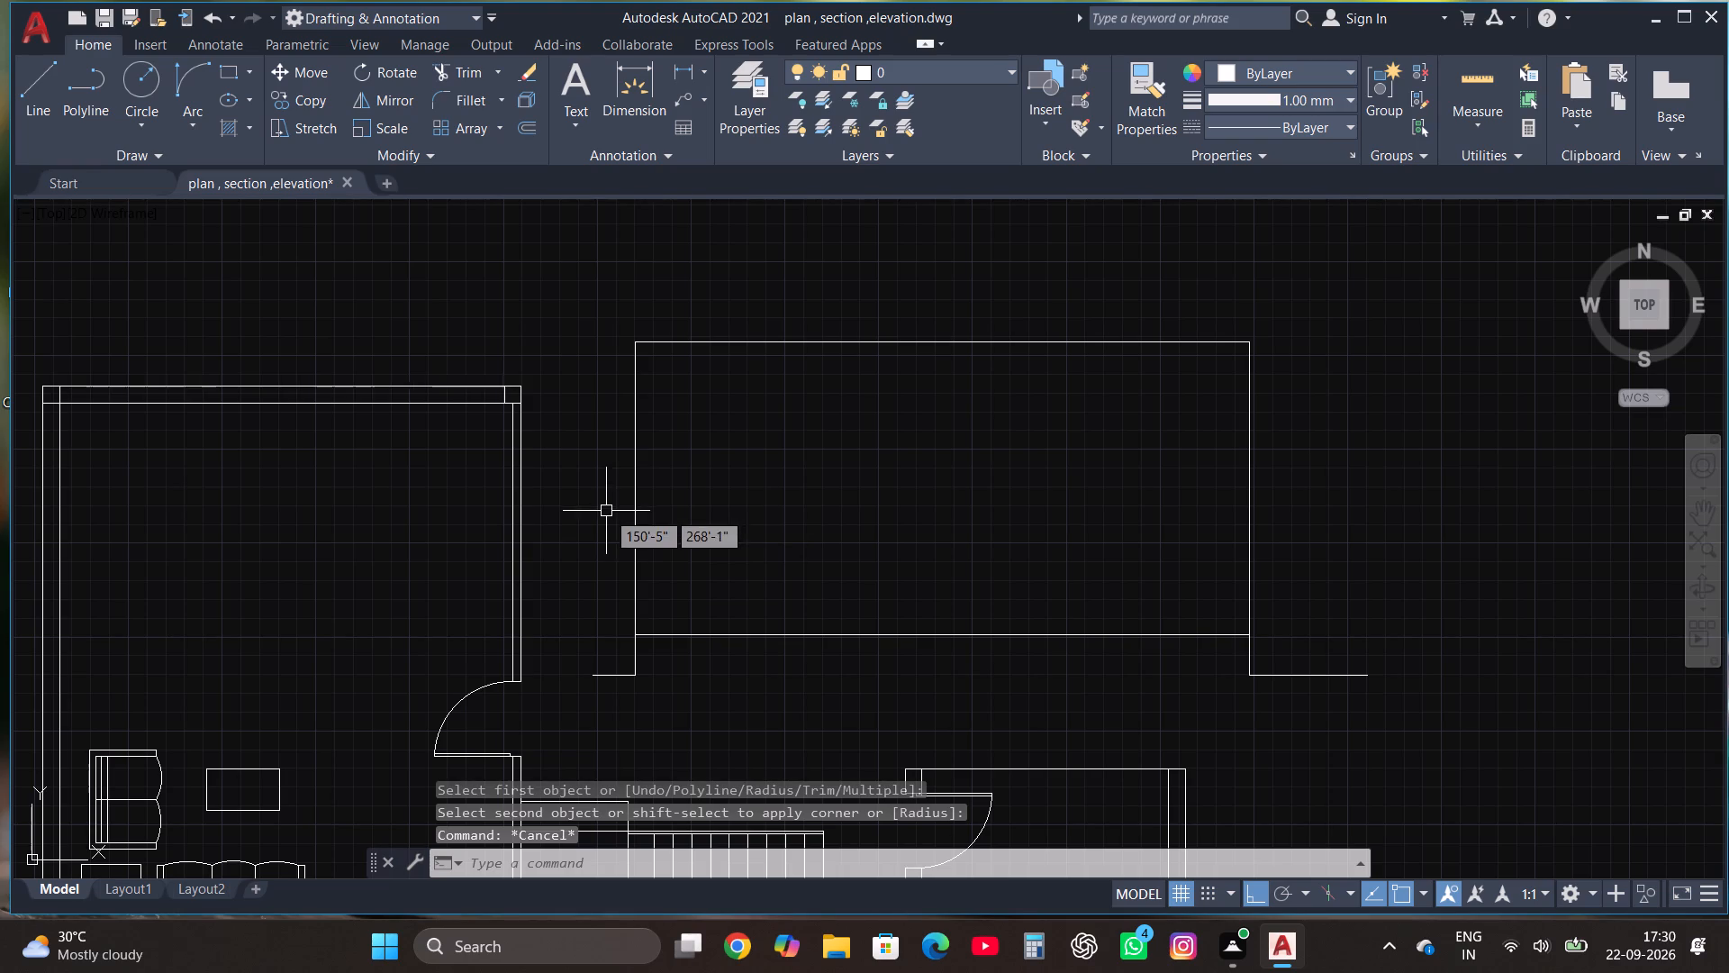
pyautogui.click(635, 532)
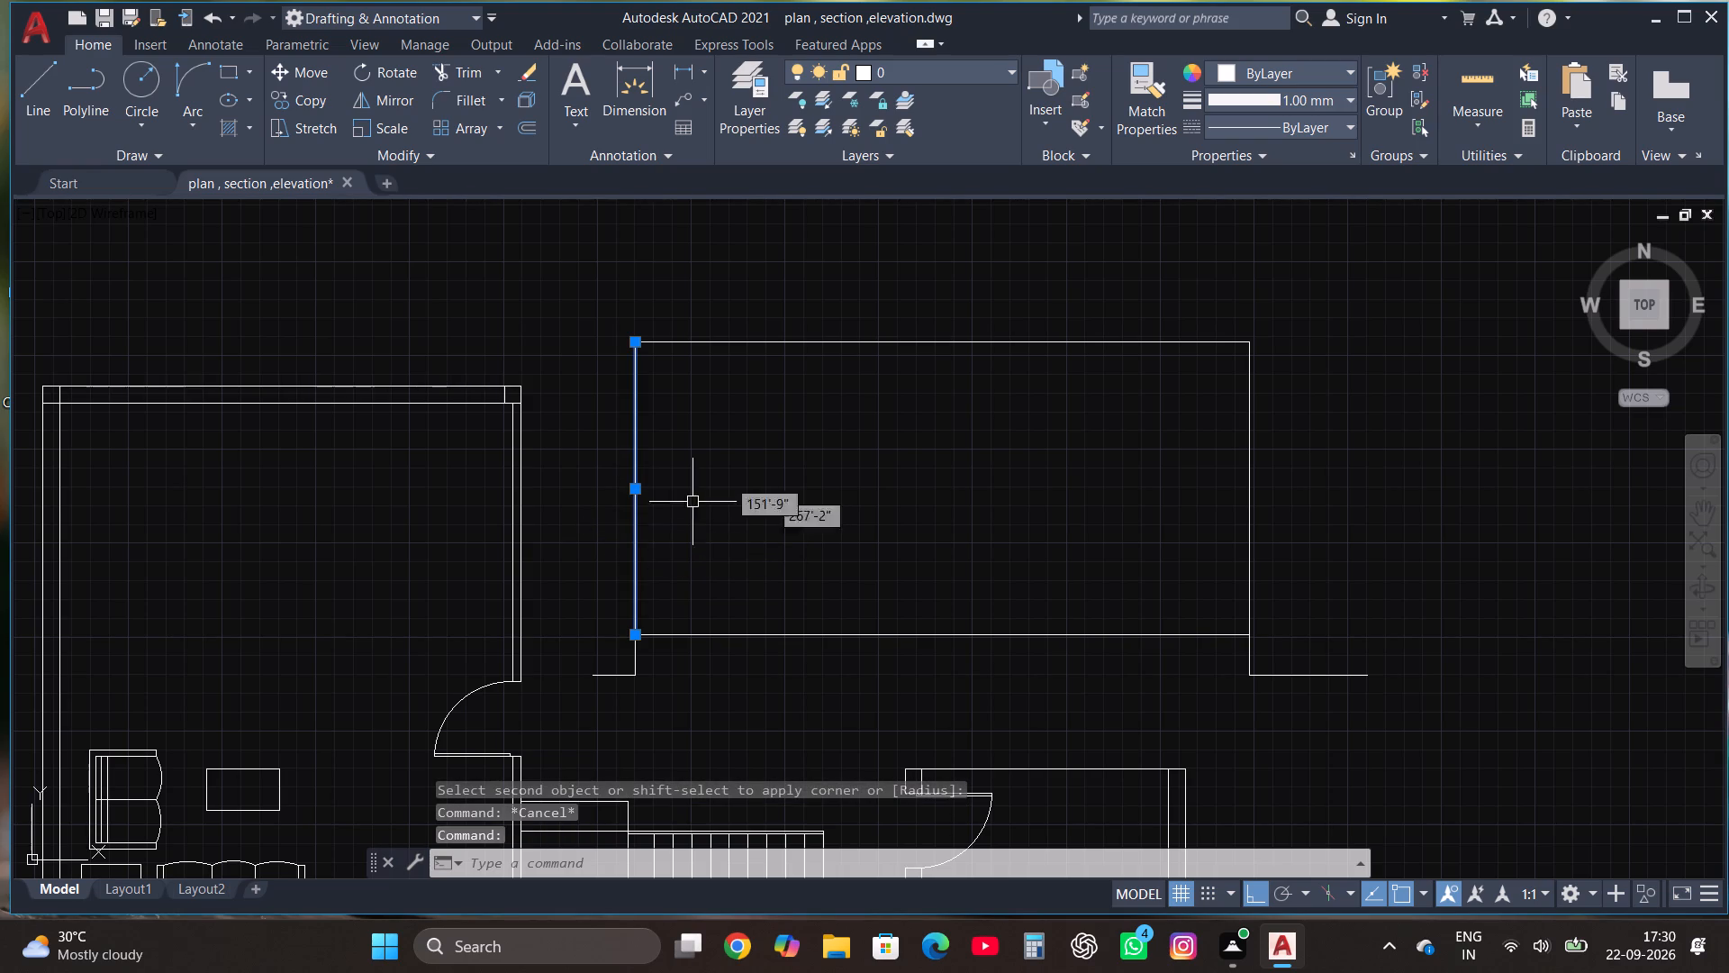
pyautogui.click(313, 104)
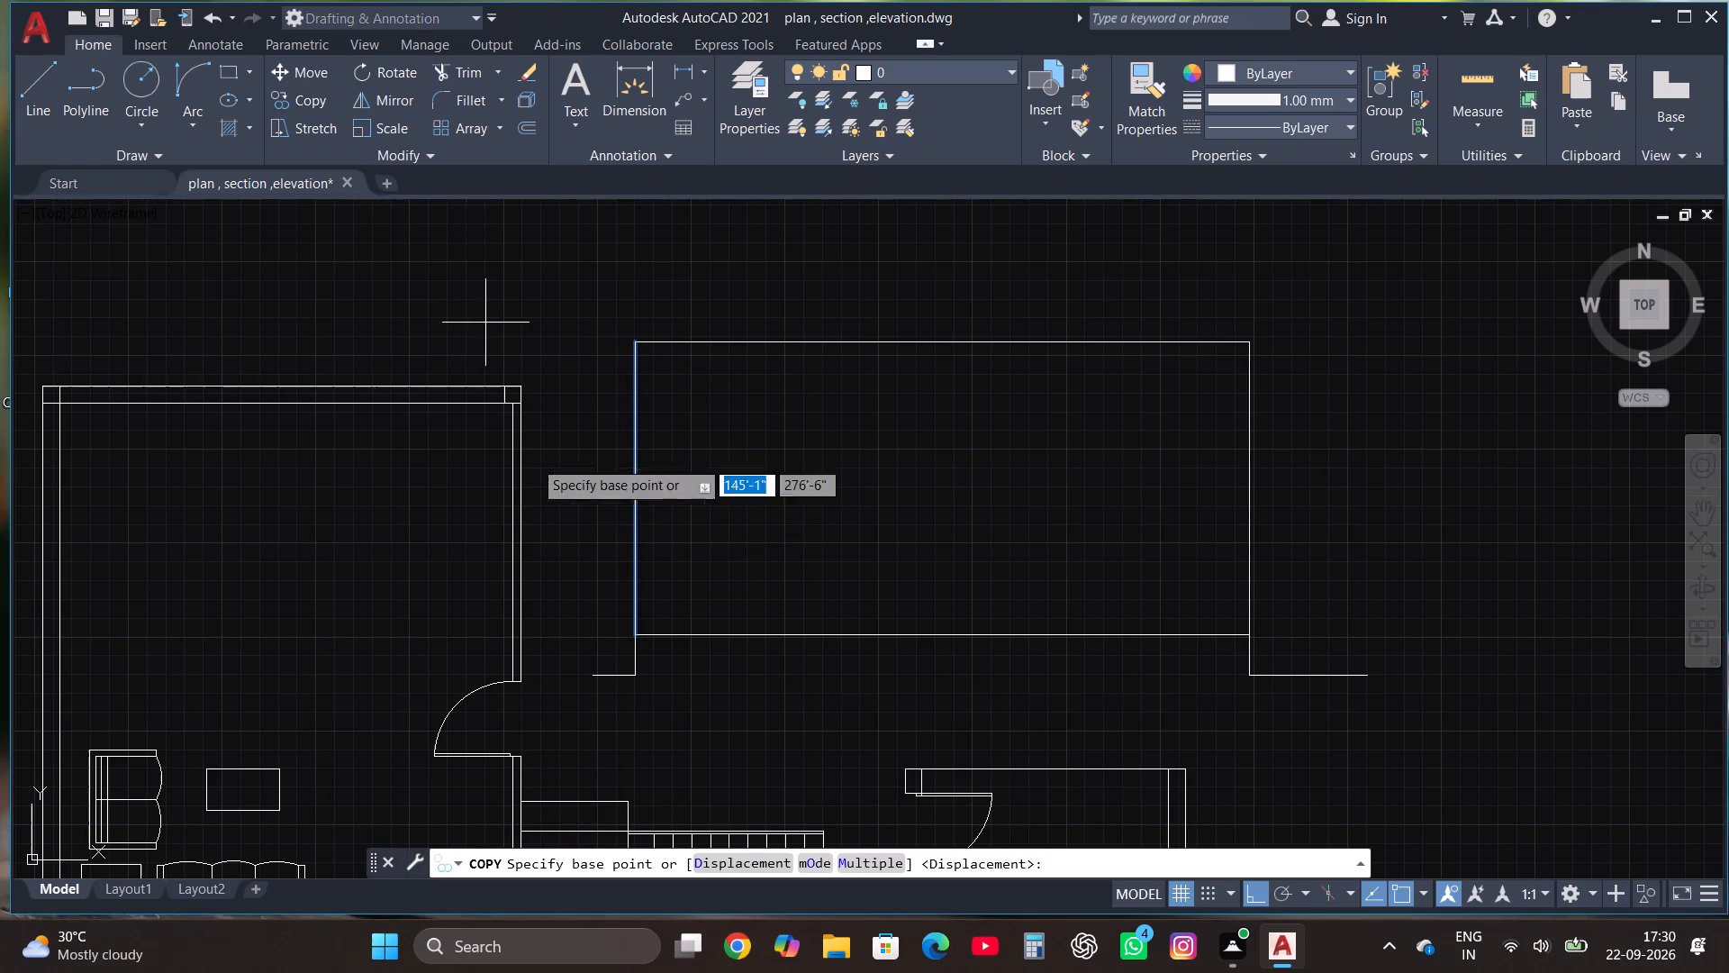
pyautogui.click(632, 548)
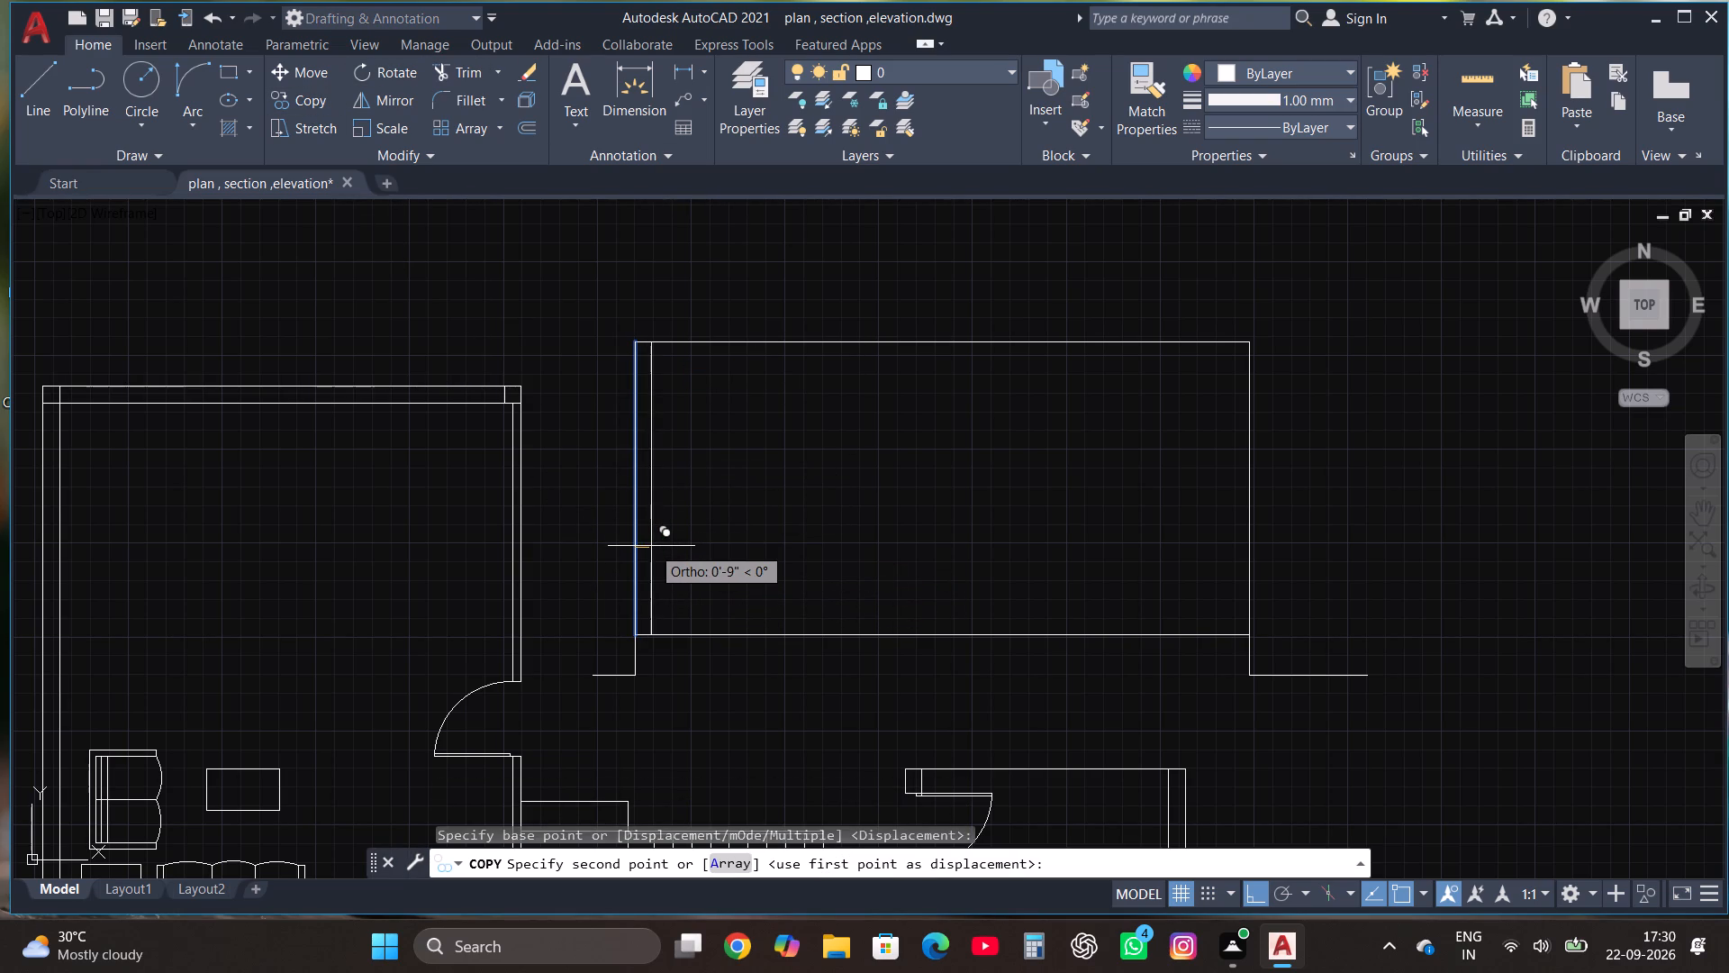
pyautogui.write('9"')
pyautogui.press('Return')
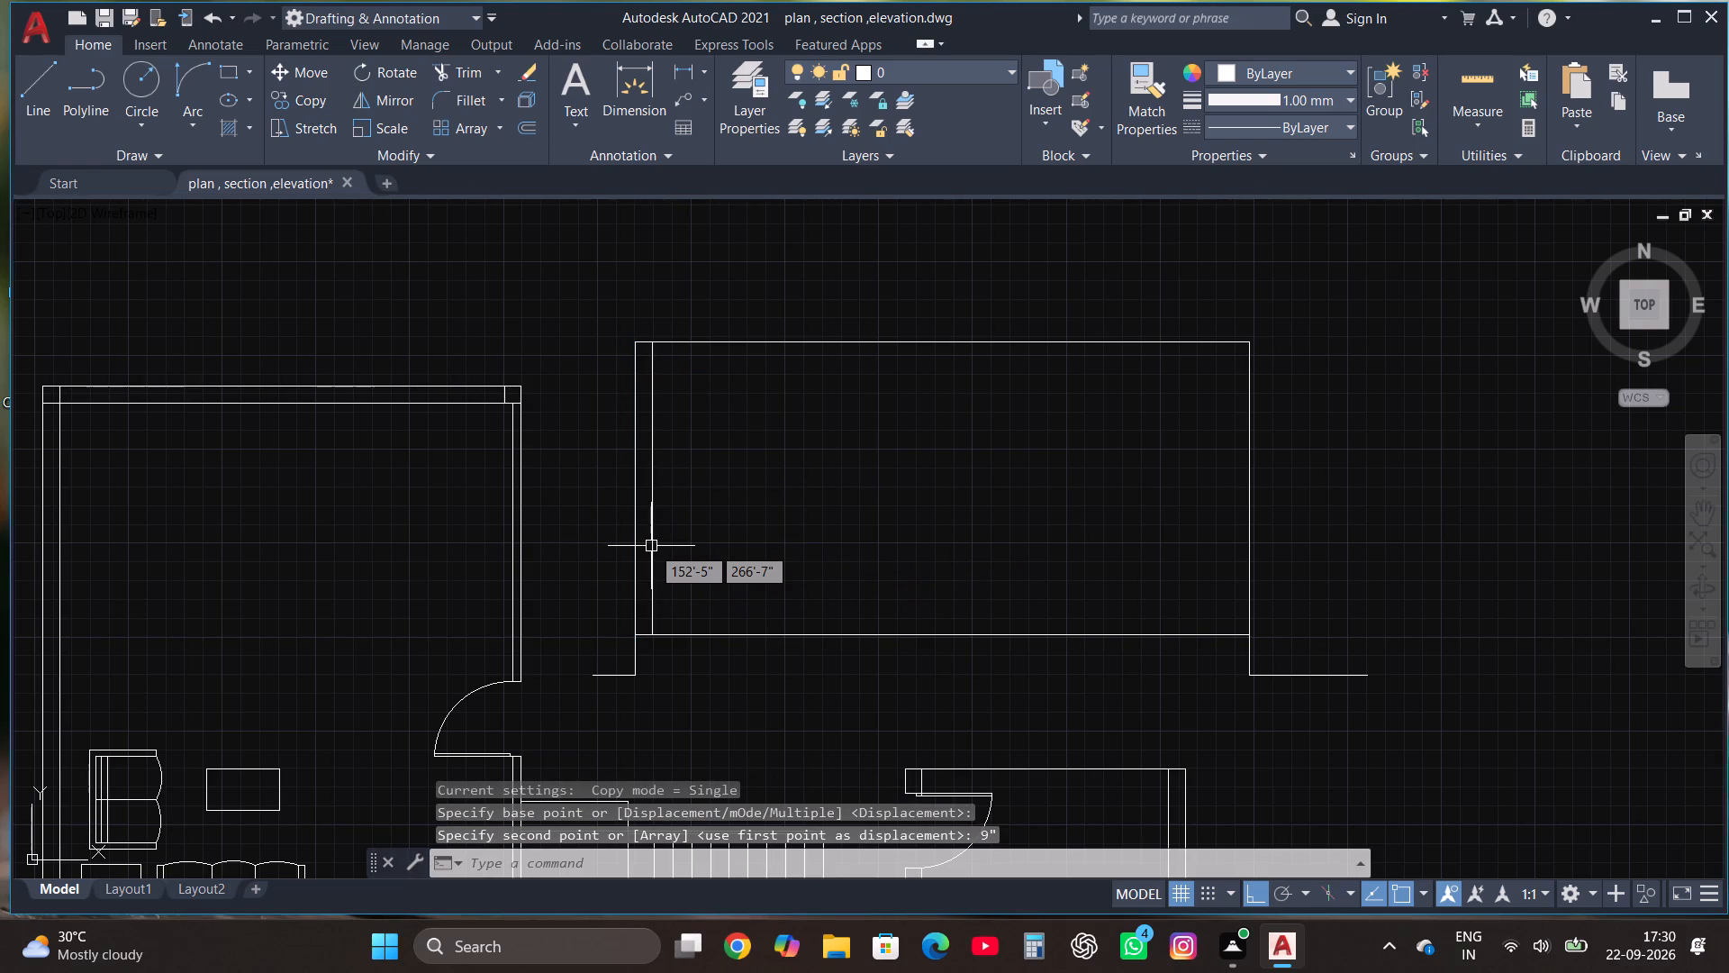
pyautogui.click(1250, 507)
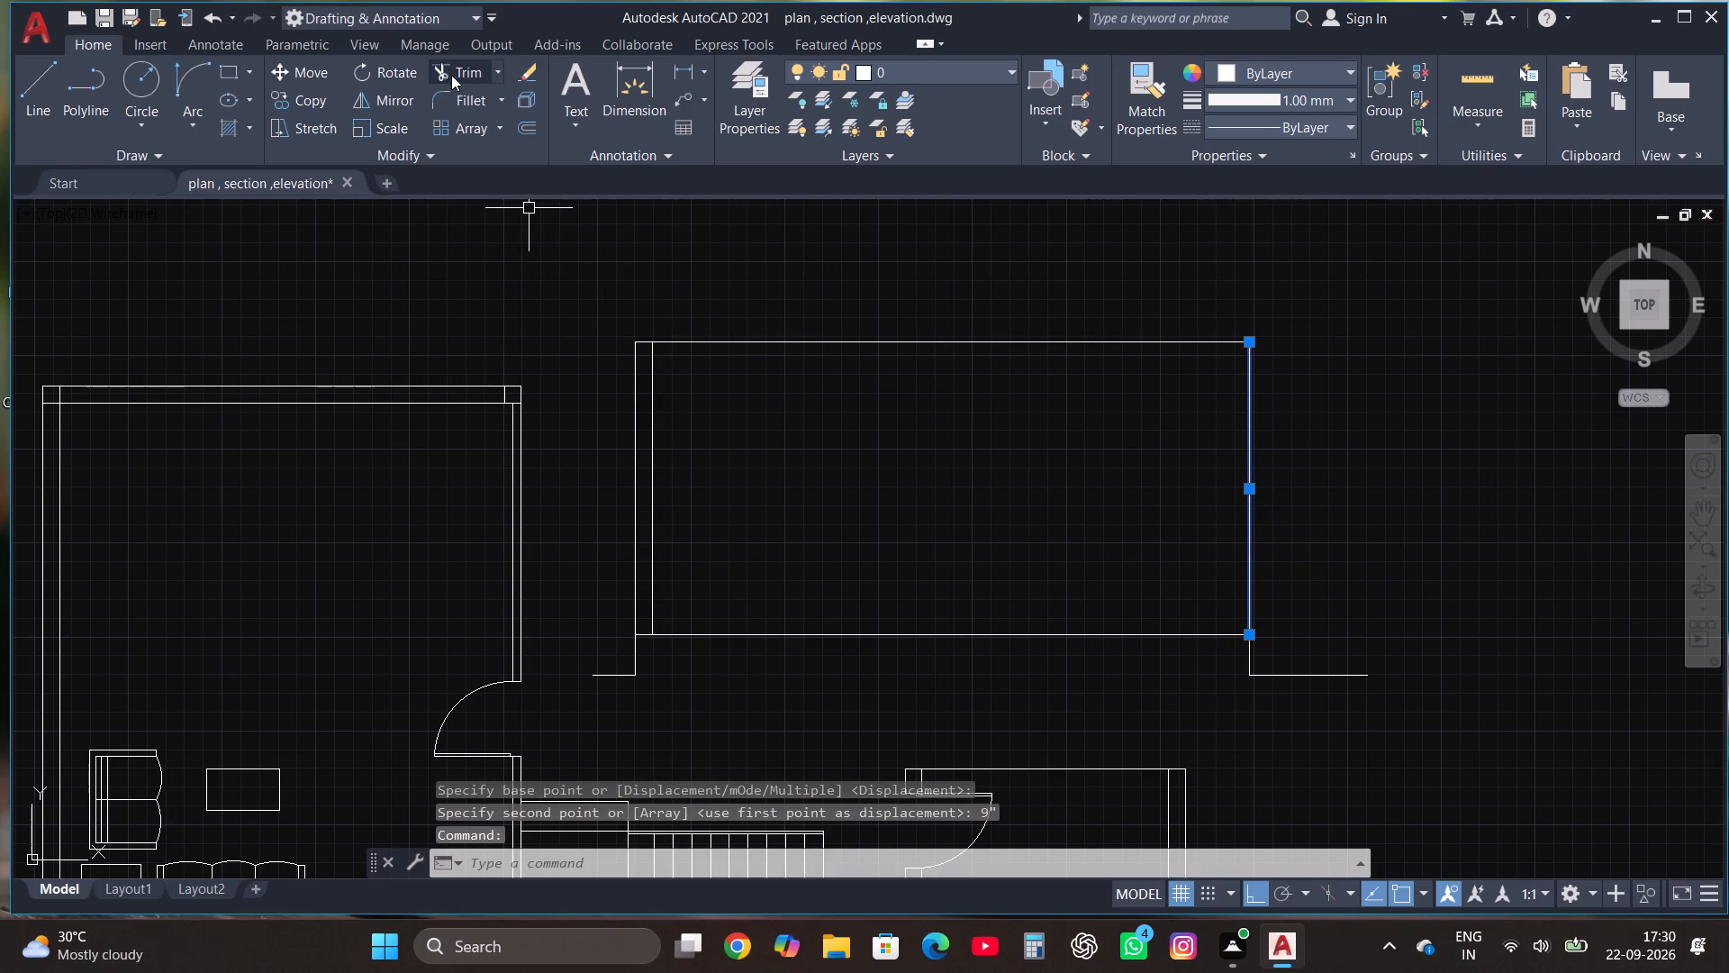
pyautogui.click(314, 98)
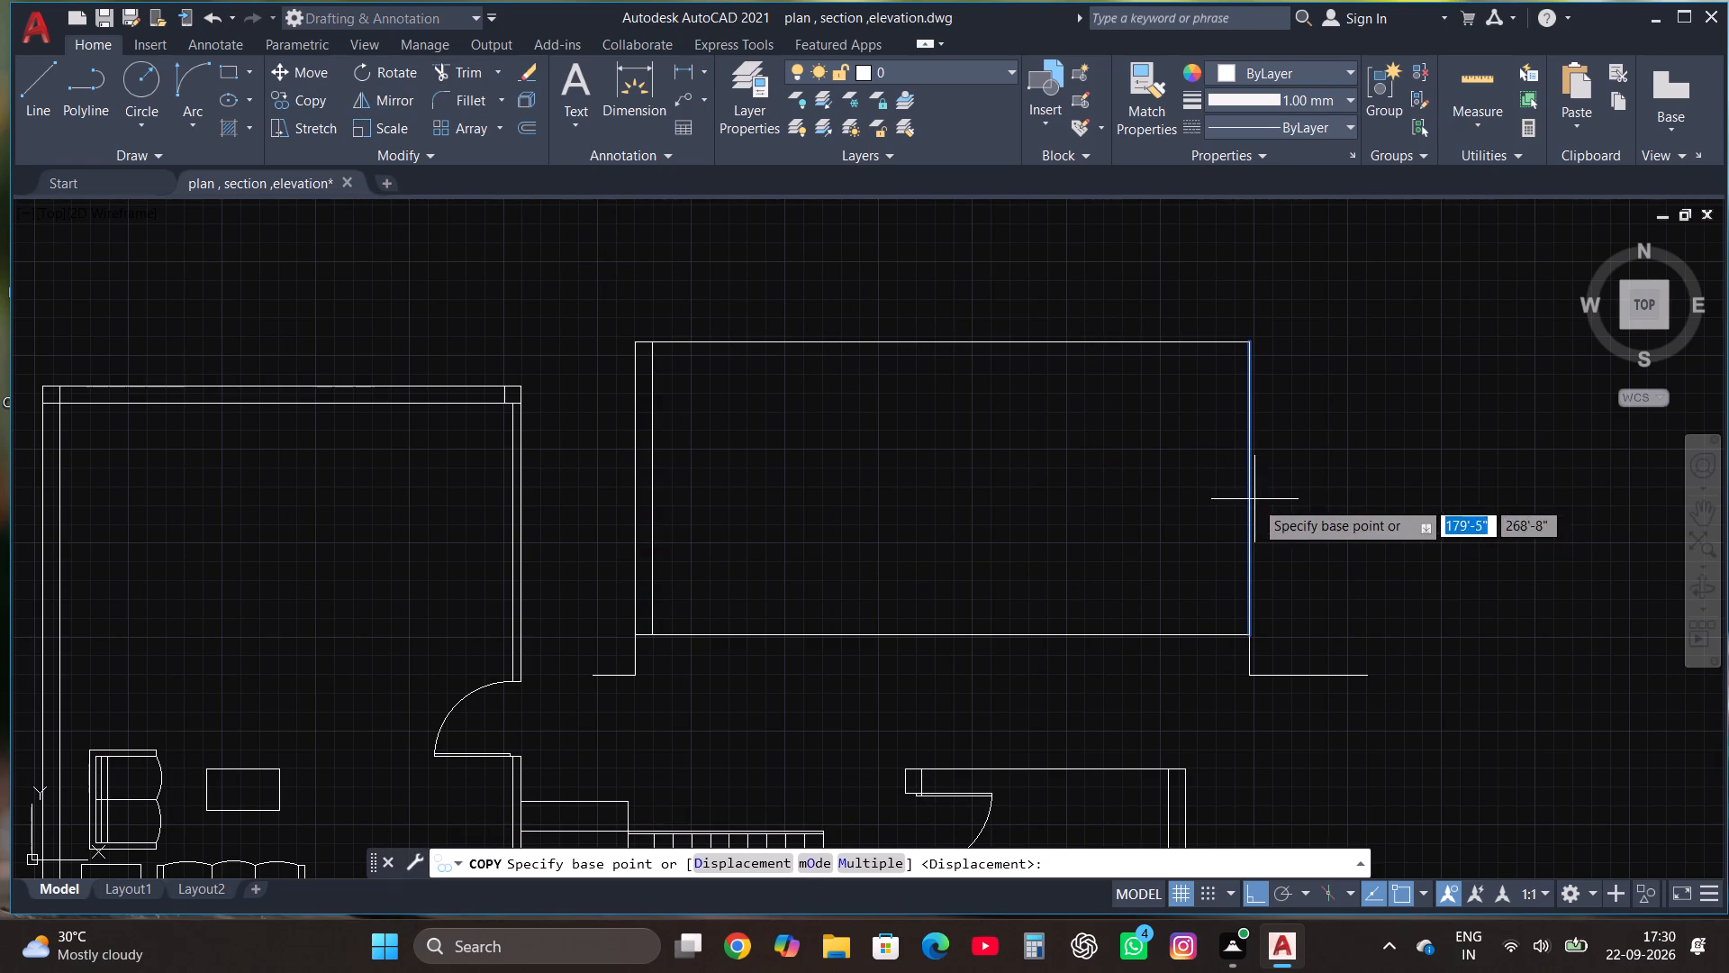
pyautogui.click(1252, 518)
pyautogui.write('9"')
pyautogui.press('Return')
pyautogui.press('Escape')
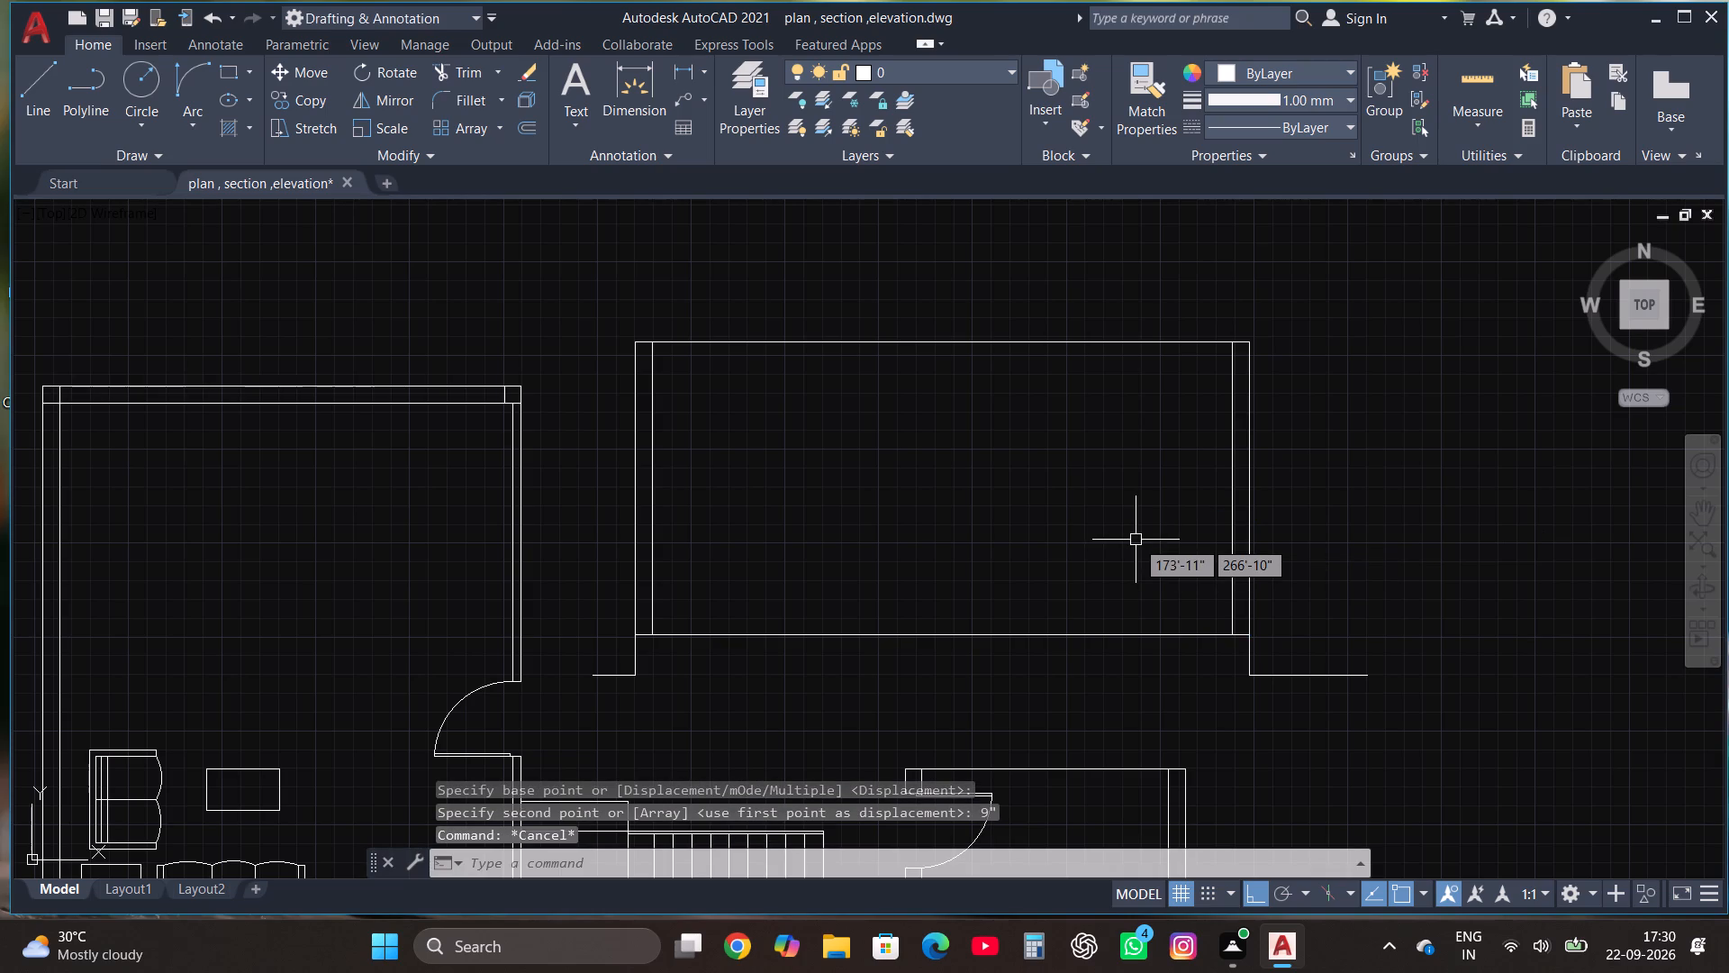
# Draw a vertical line from the raised ground line past the top line, aligned with the outer face of the small room's left wall.
pyautogui.scroll(-1, 1135, 540)
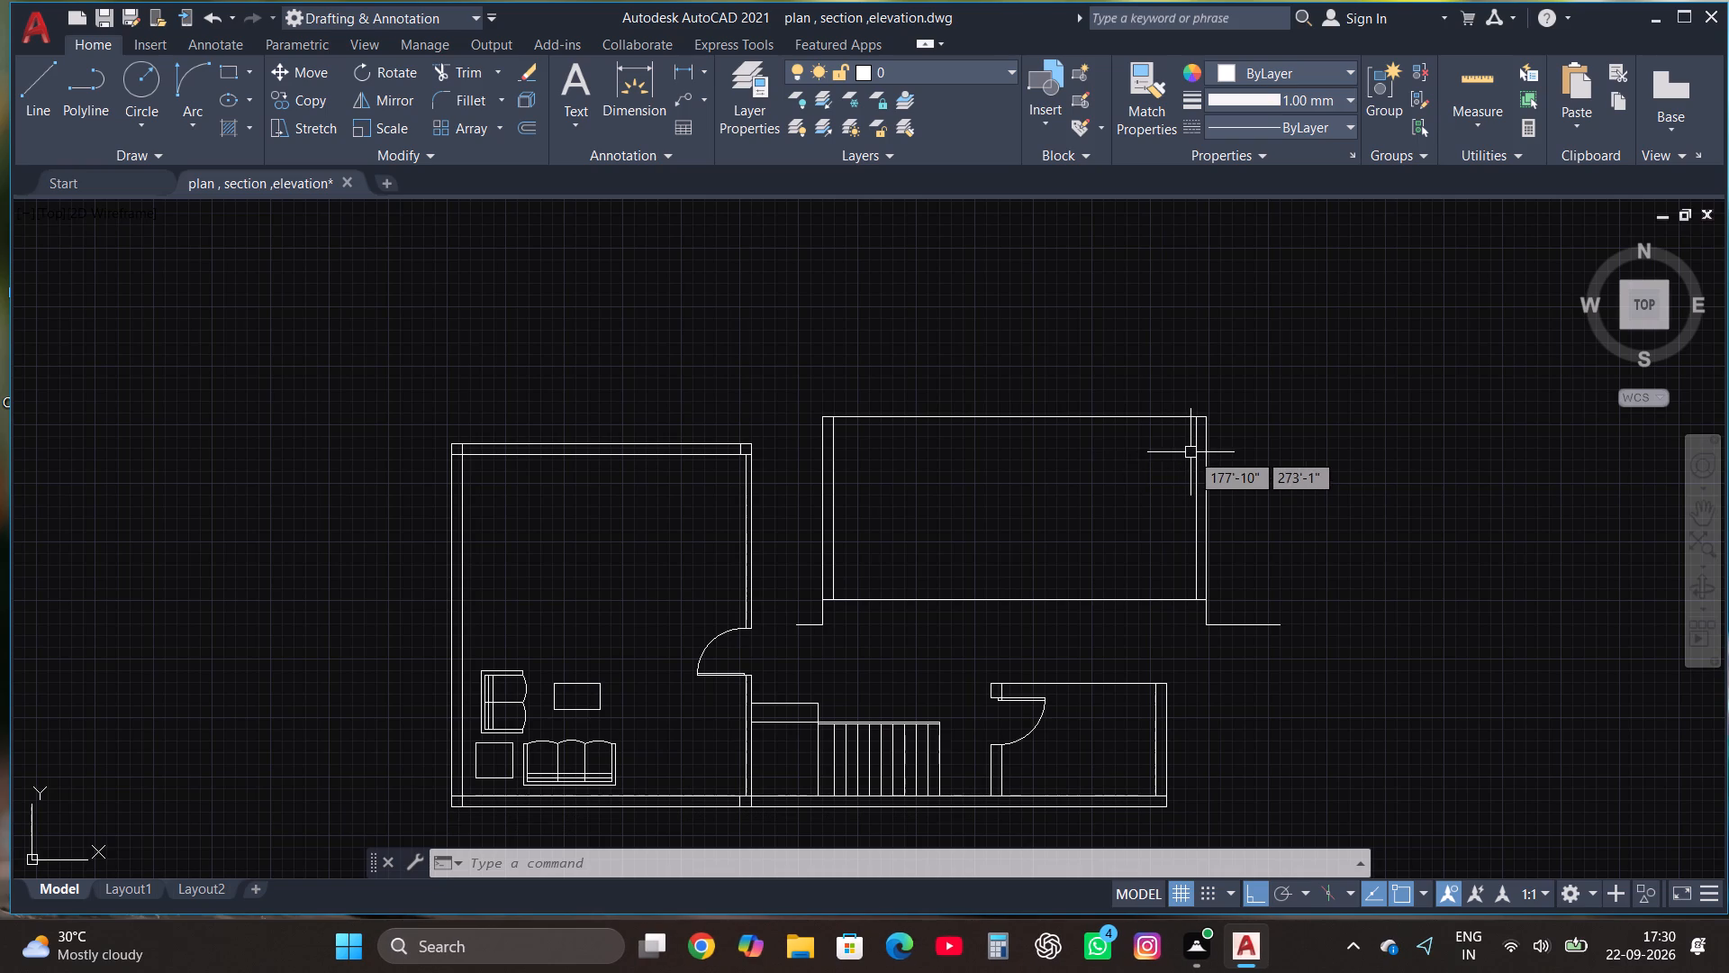
pyautogui.scroll(-1, 1082, 576)
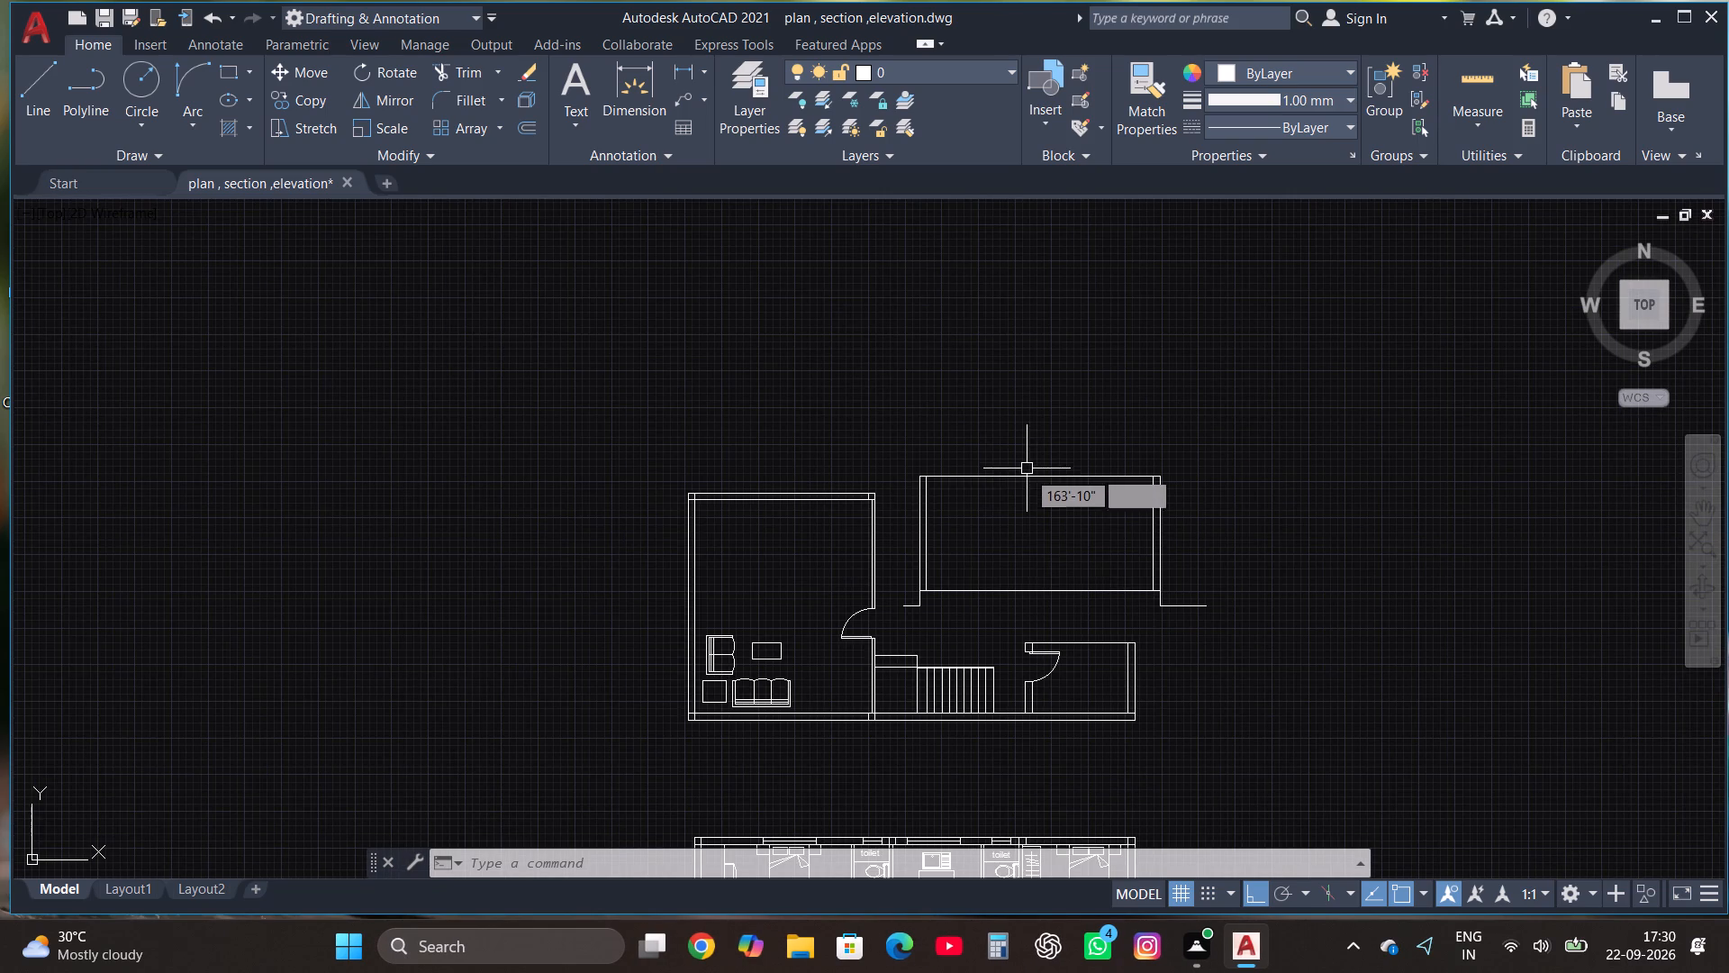
pyautogui.scroll(1, 1029, 526)
pyautogui.scroll(-1, 1017, 566)
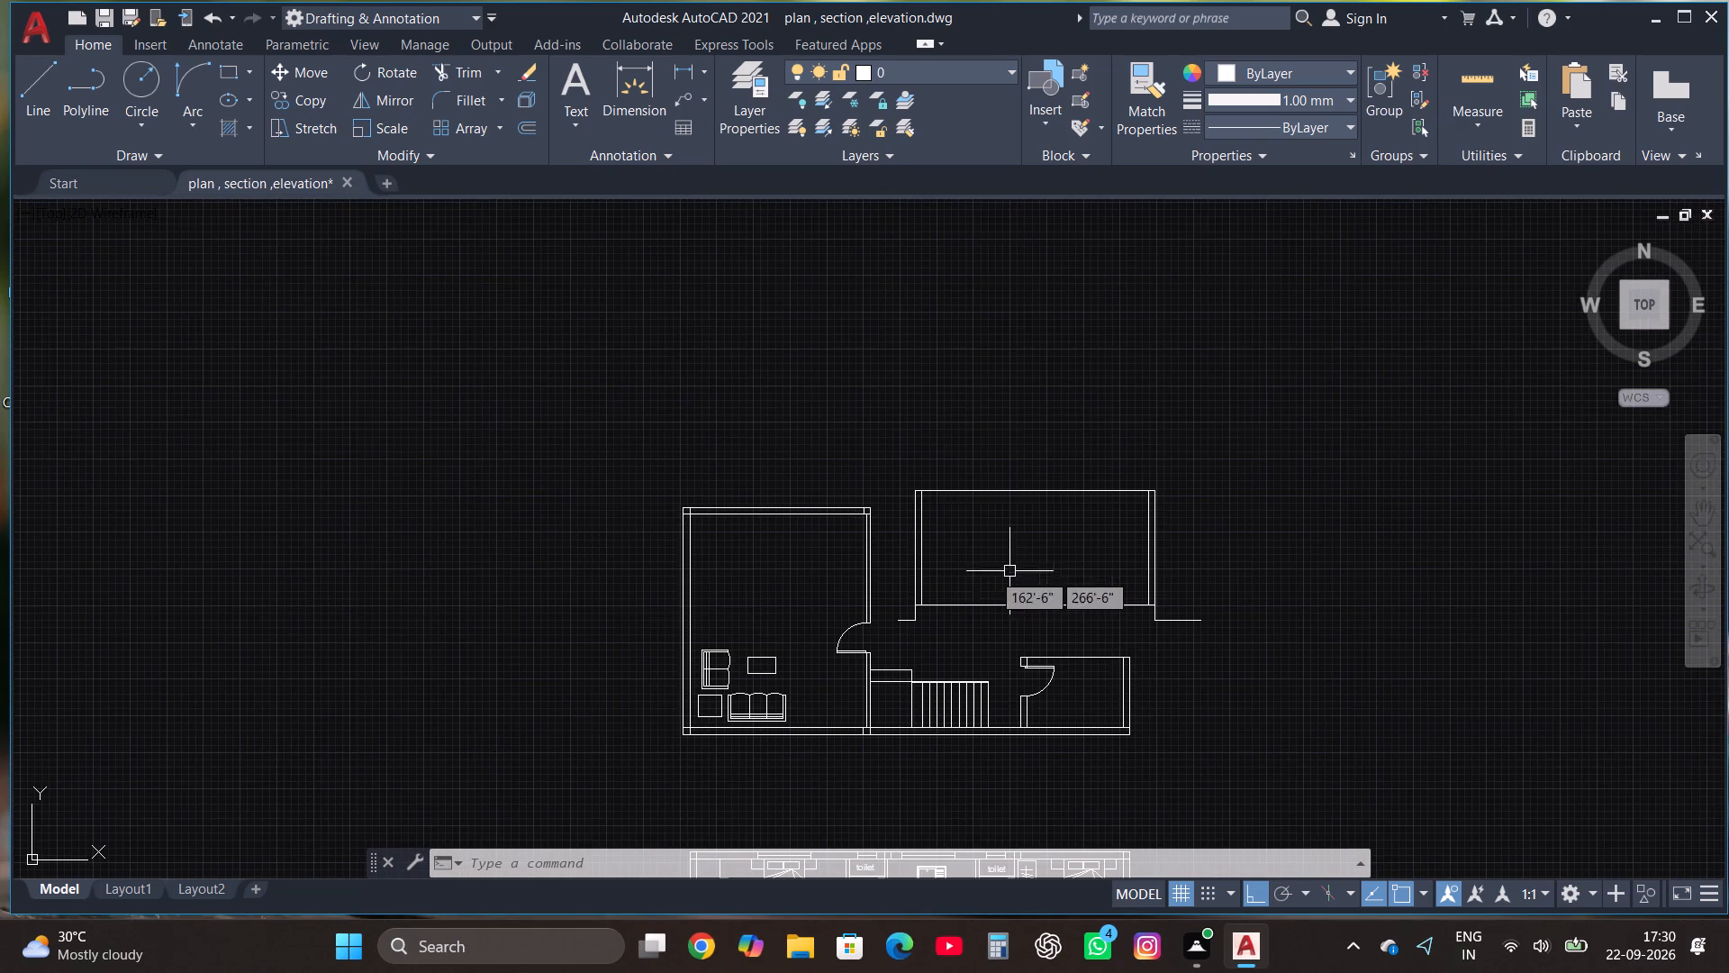
pyautogui.click(32, 89)
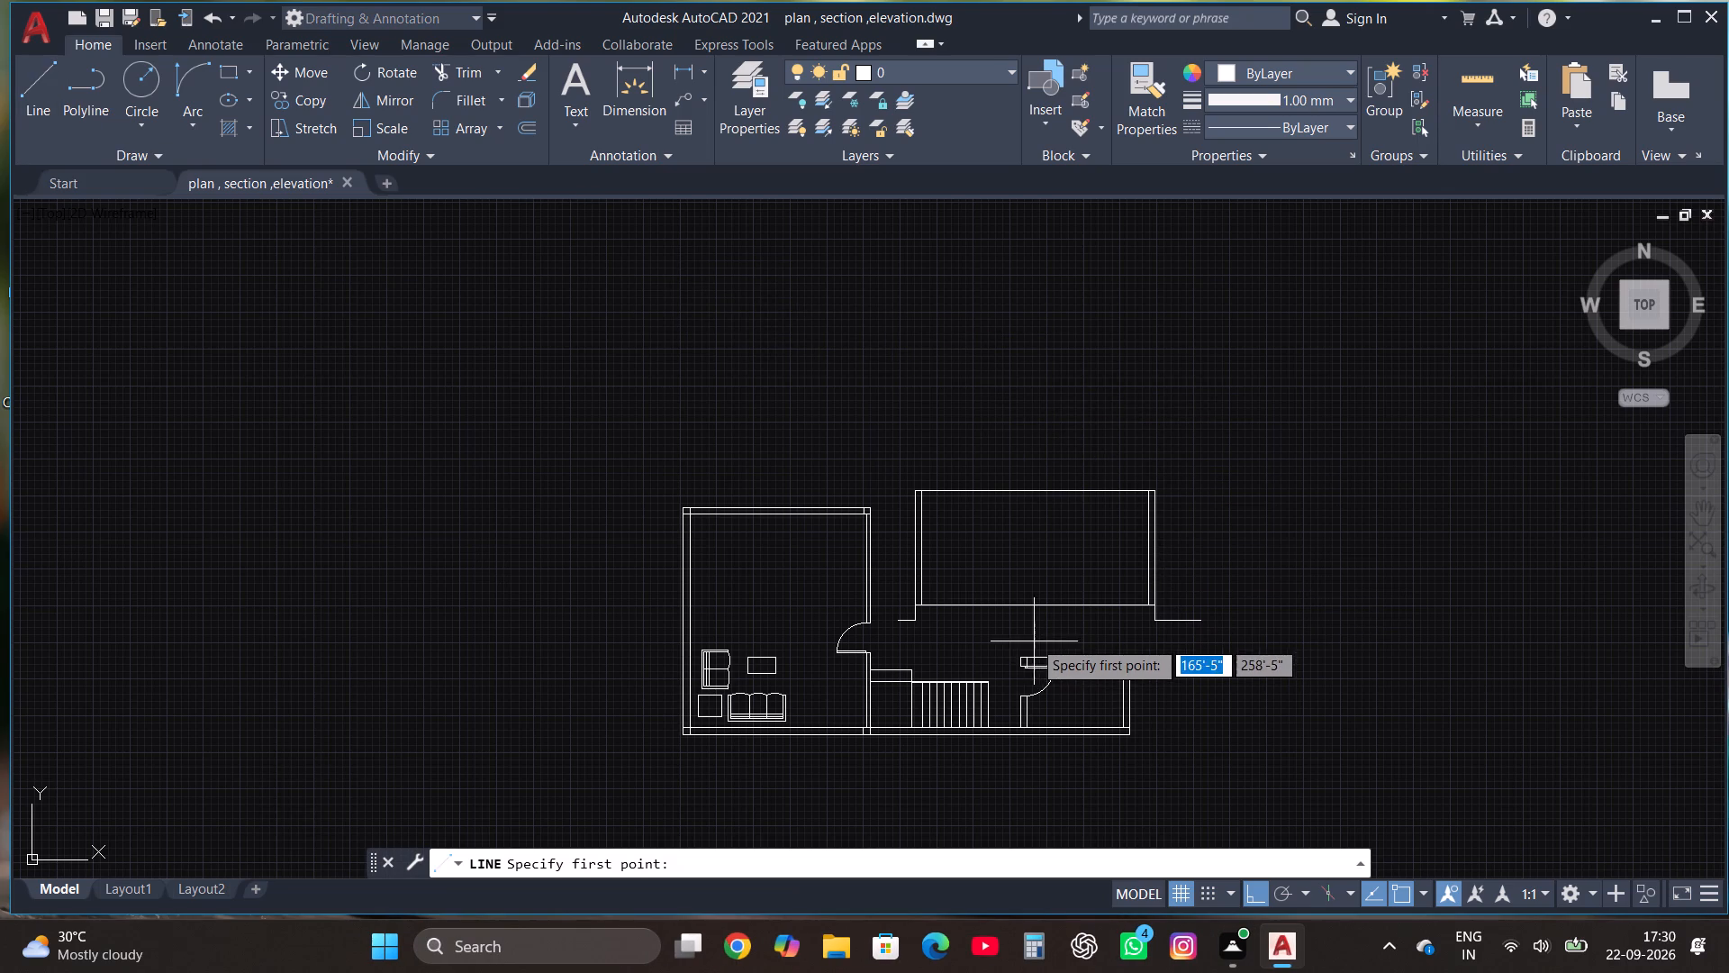
pyautogui.scroll(1, 1022, 625)
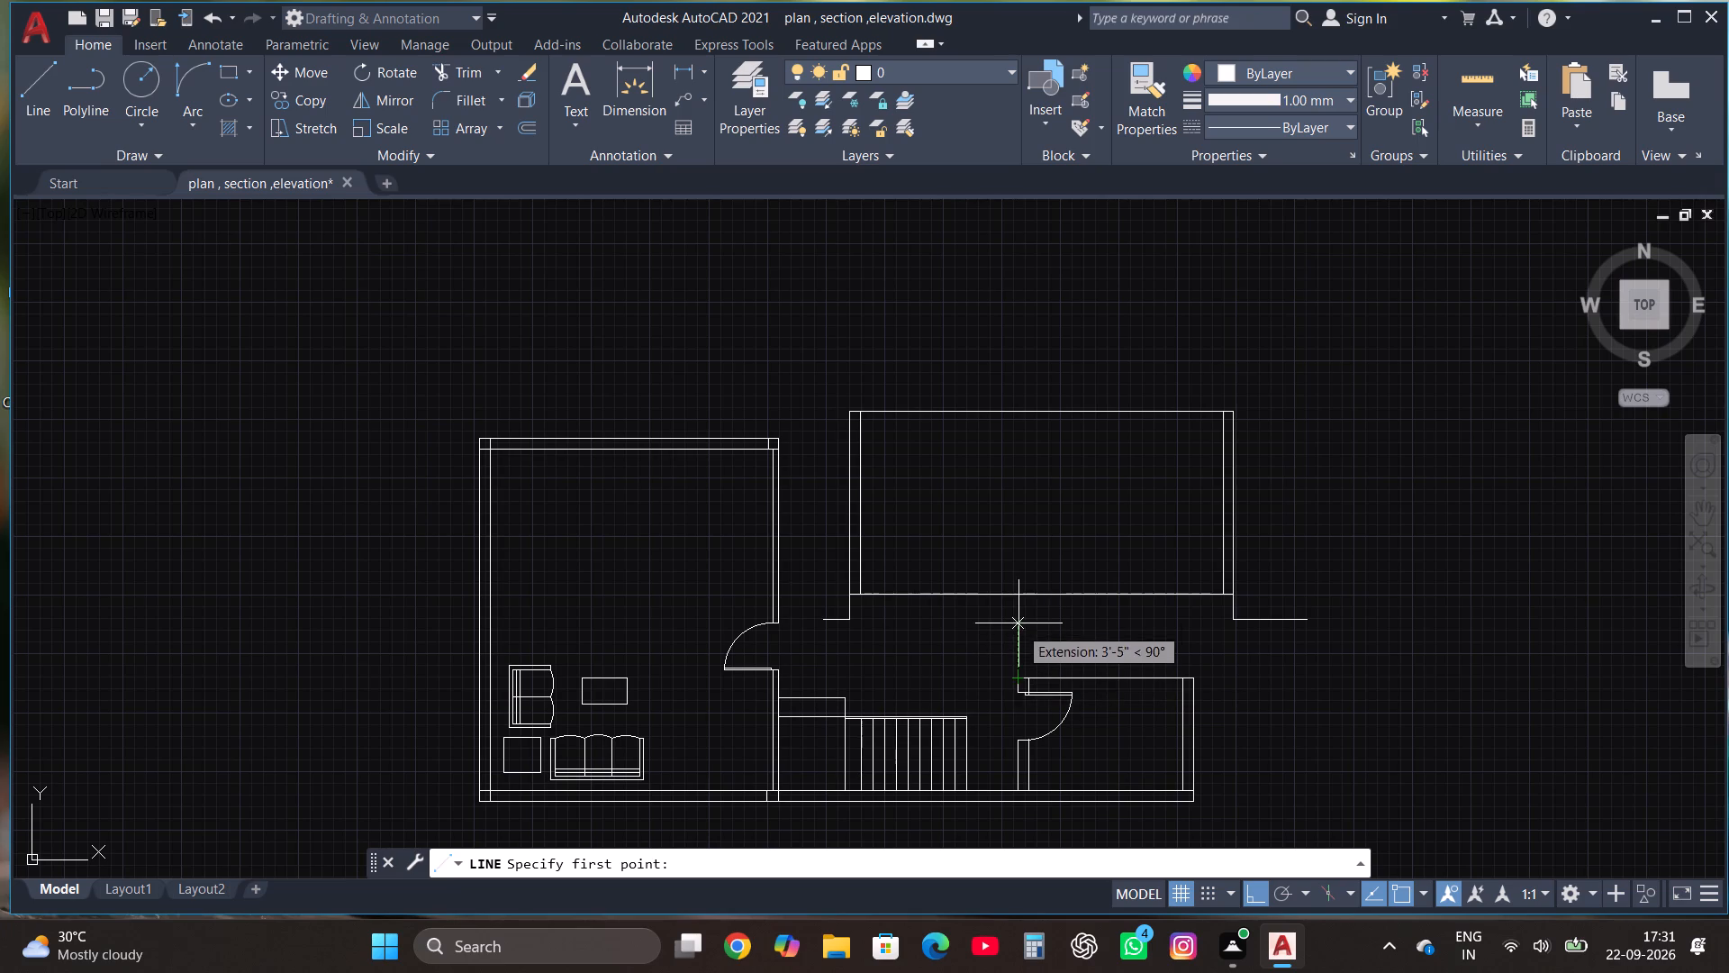
pyautogui.click(1018, 596)
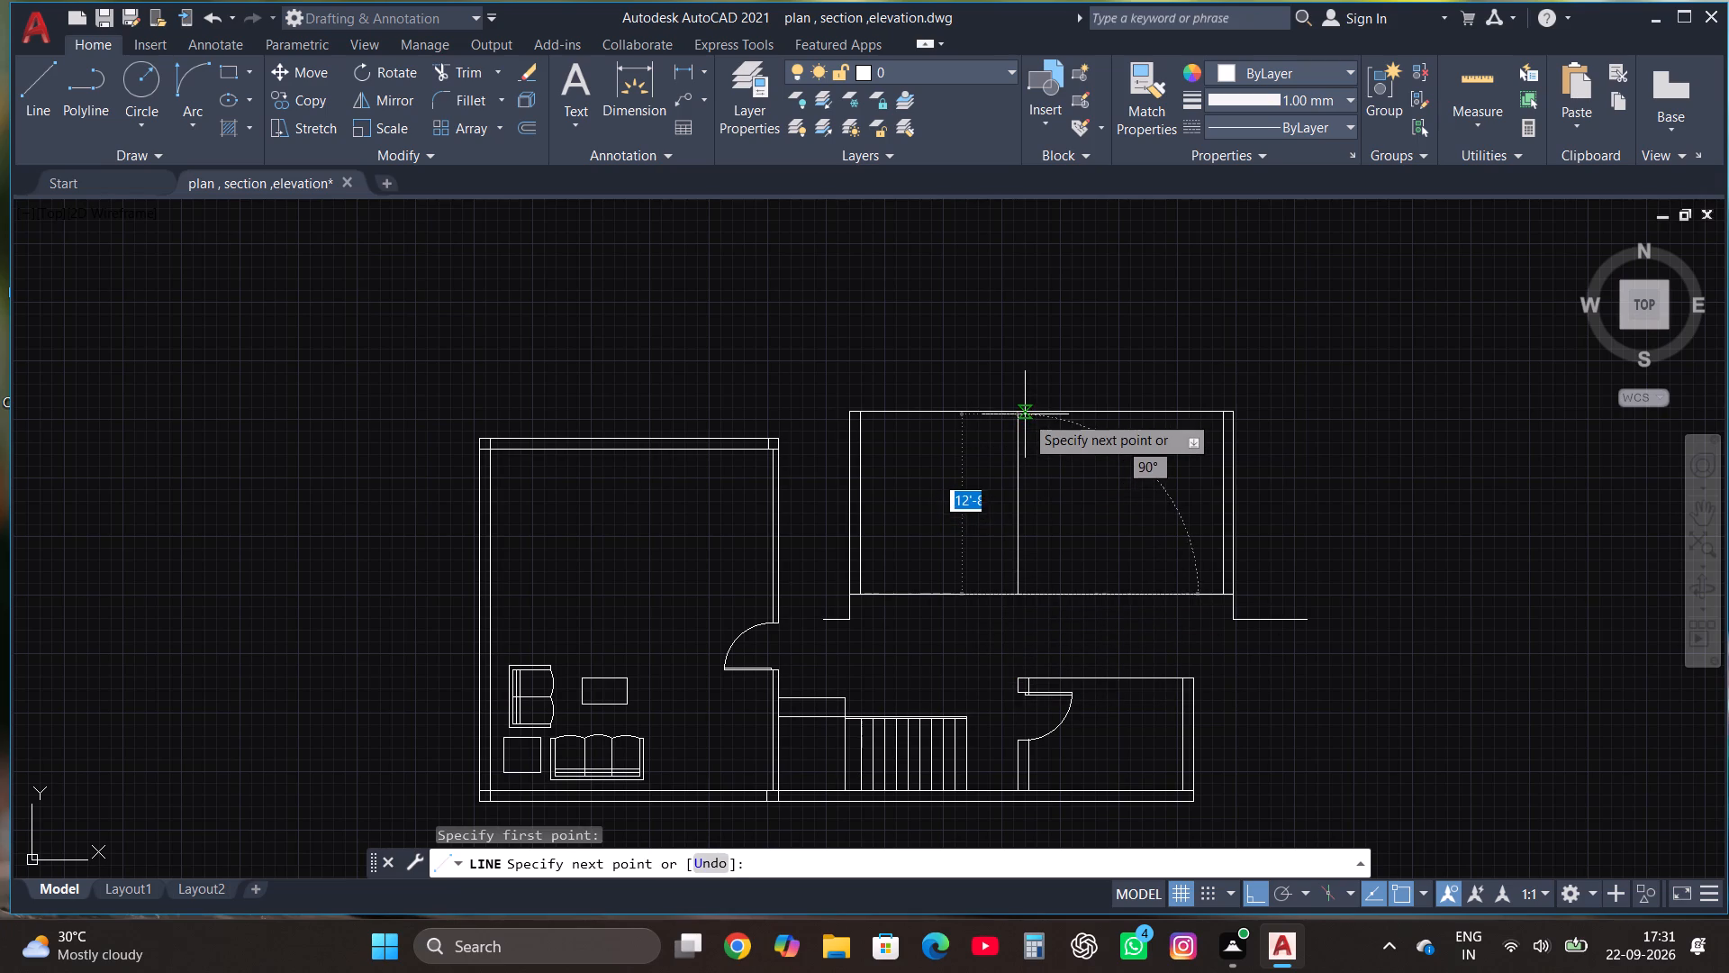
pyautogui.click(1013, 396)
pyautogui.press('Escape')
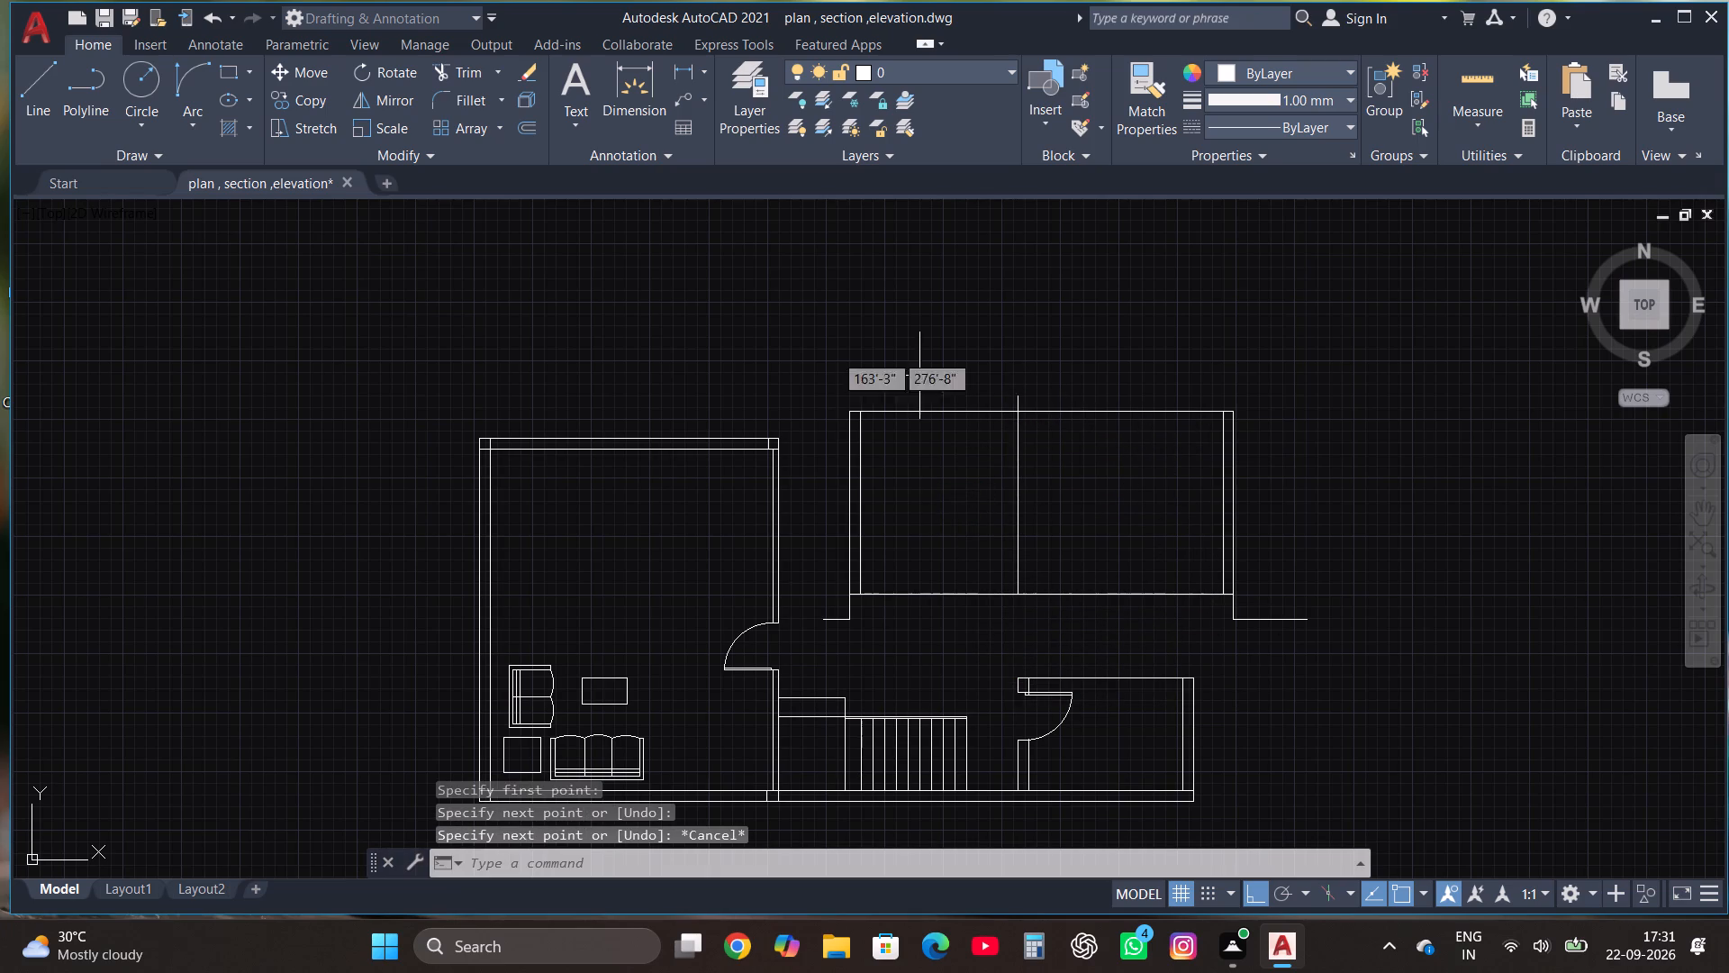
# Copy the inner vertical line 9" to the right to give the section's middle wall its thickness.
pyautogui.click(33, 83)
pyautogui.press('Escape')
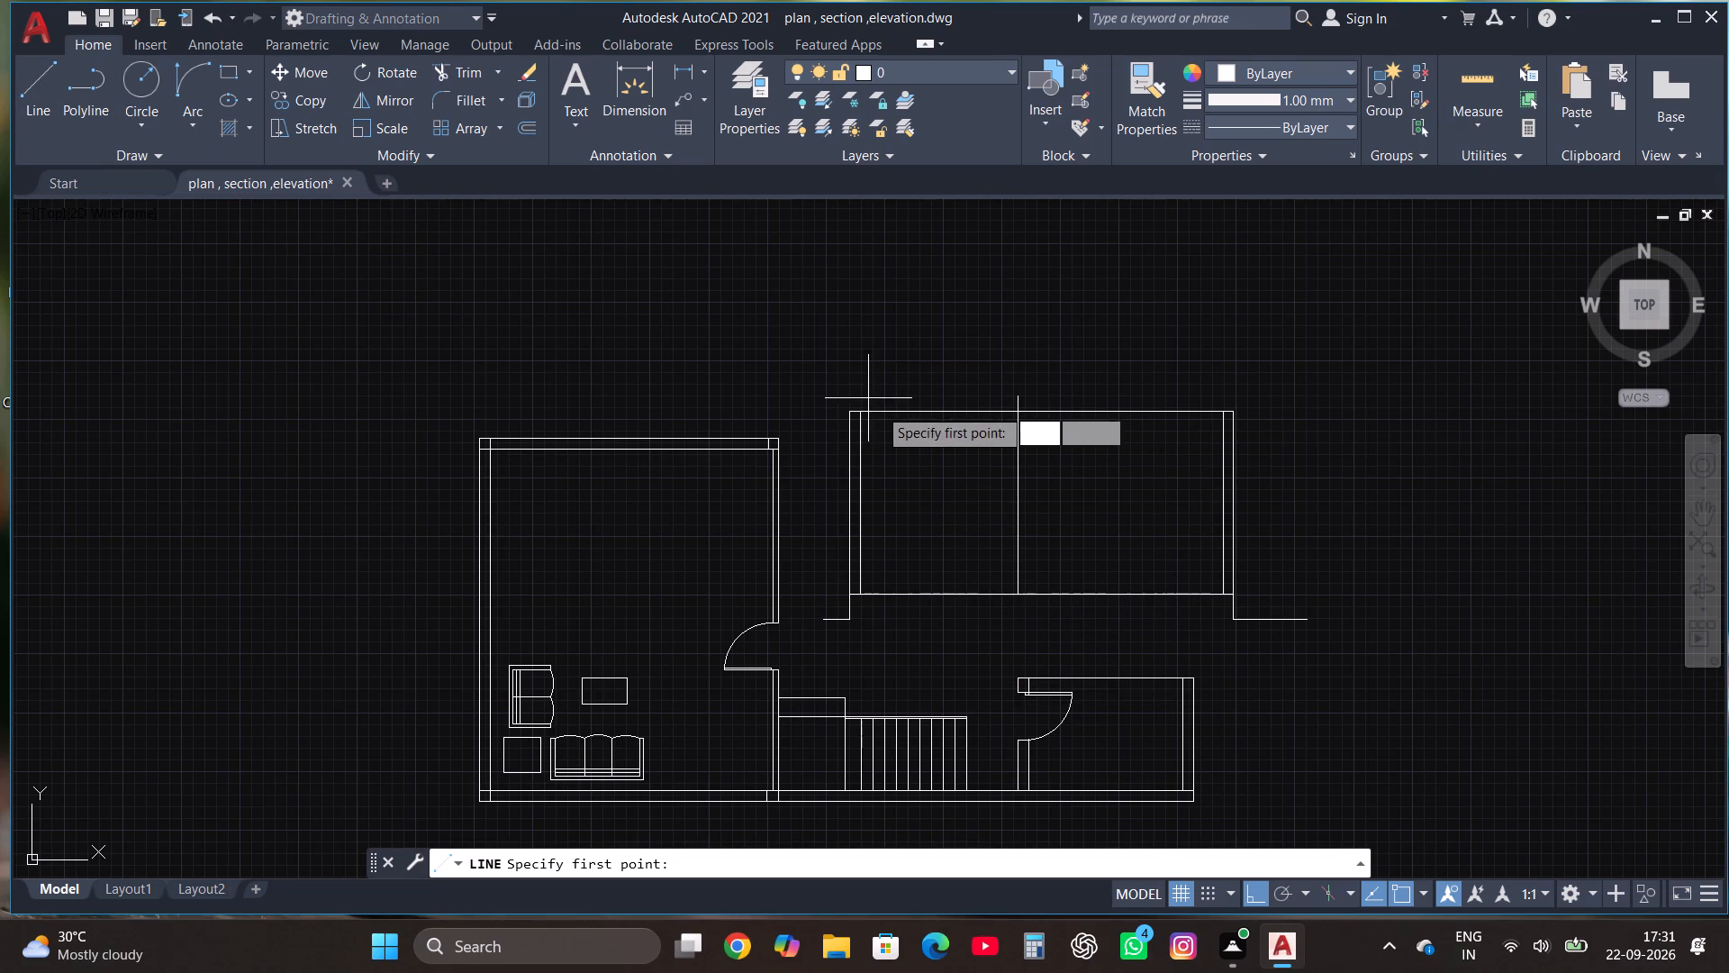
pyautogui.click(1023, 489)
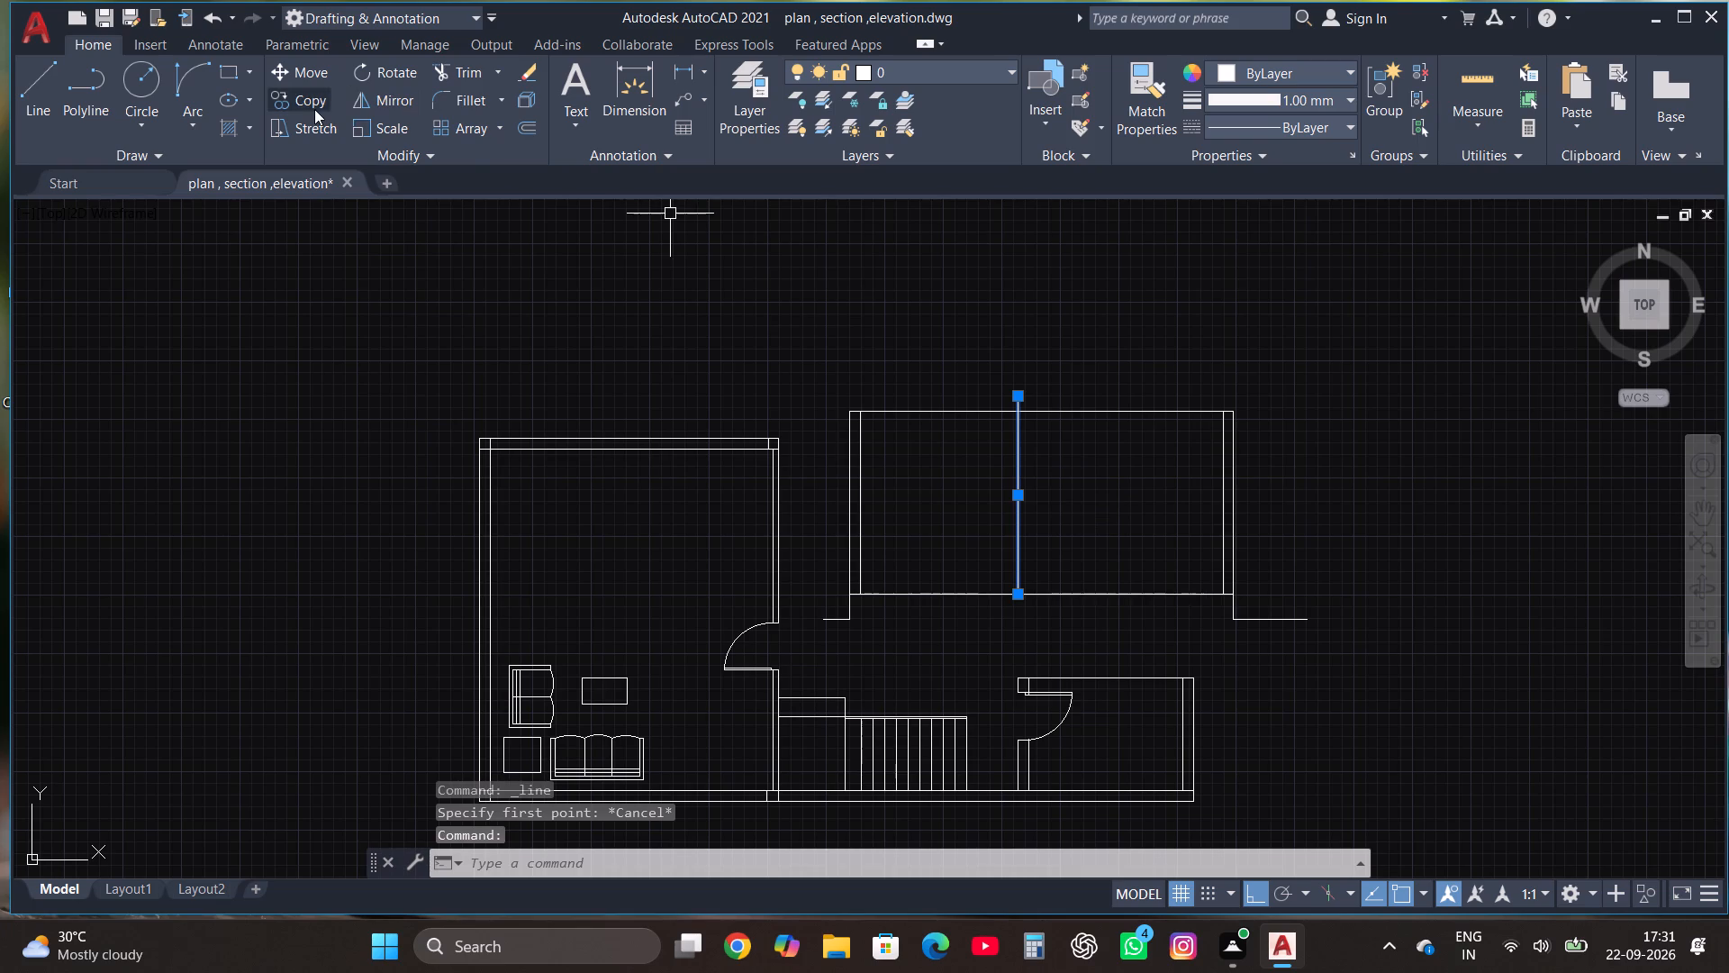
pyautogui.click(314, 109)
pyautogui.click(1019, 514)
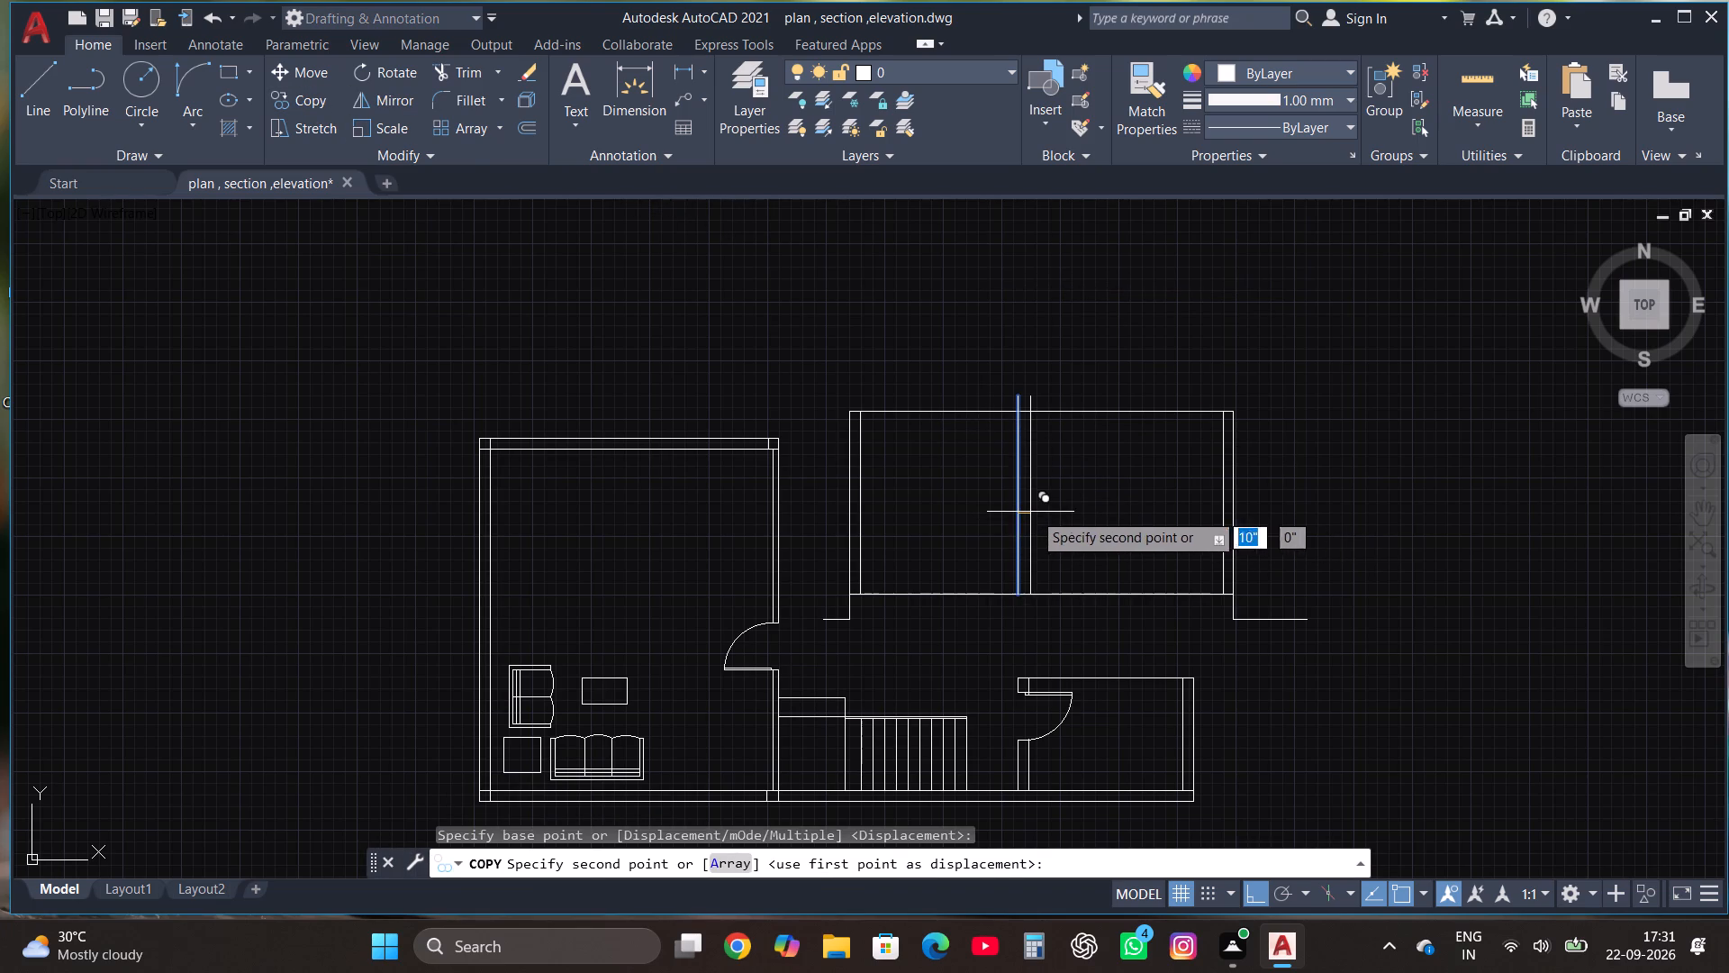
pyautogui.write('9"')
pyautogui.press('Return')
pyautogui.press('Escape')
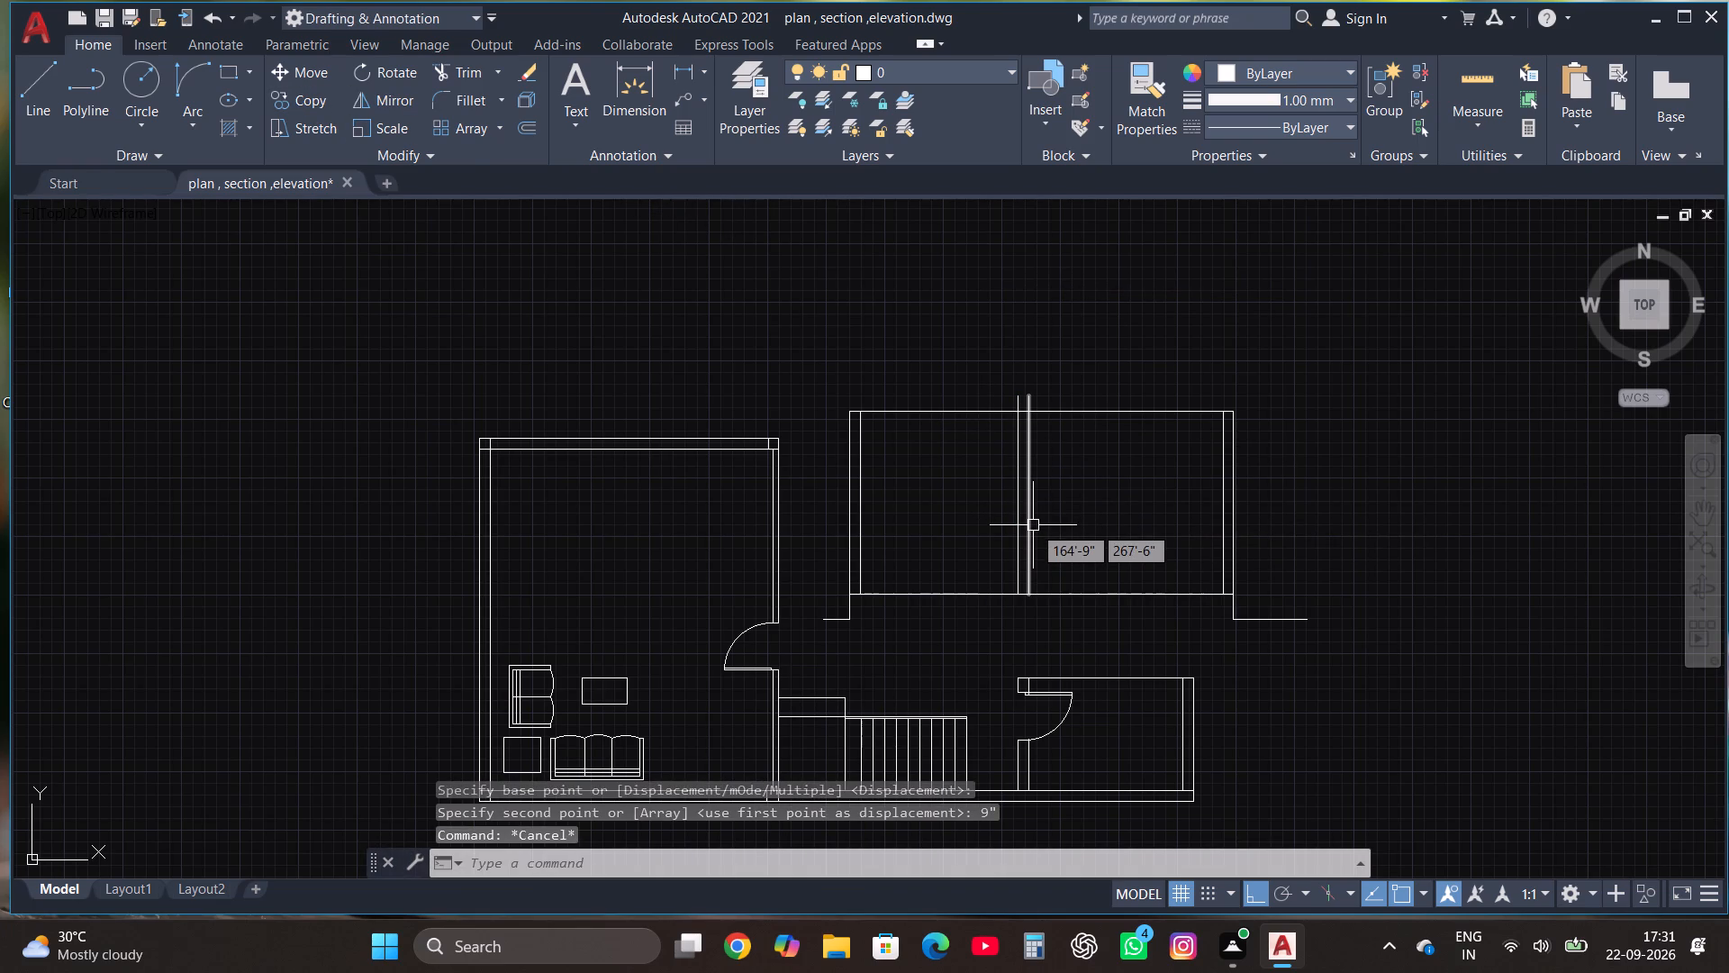
# Outline a second storey with lines 13' up from the section's upper-left corner, across, and down to its upper-right corner.
pyautogui.scroll(-1, 1070, 573)
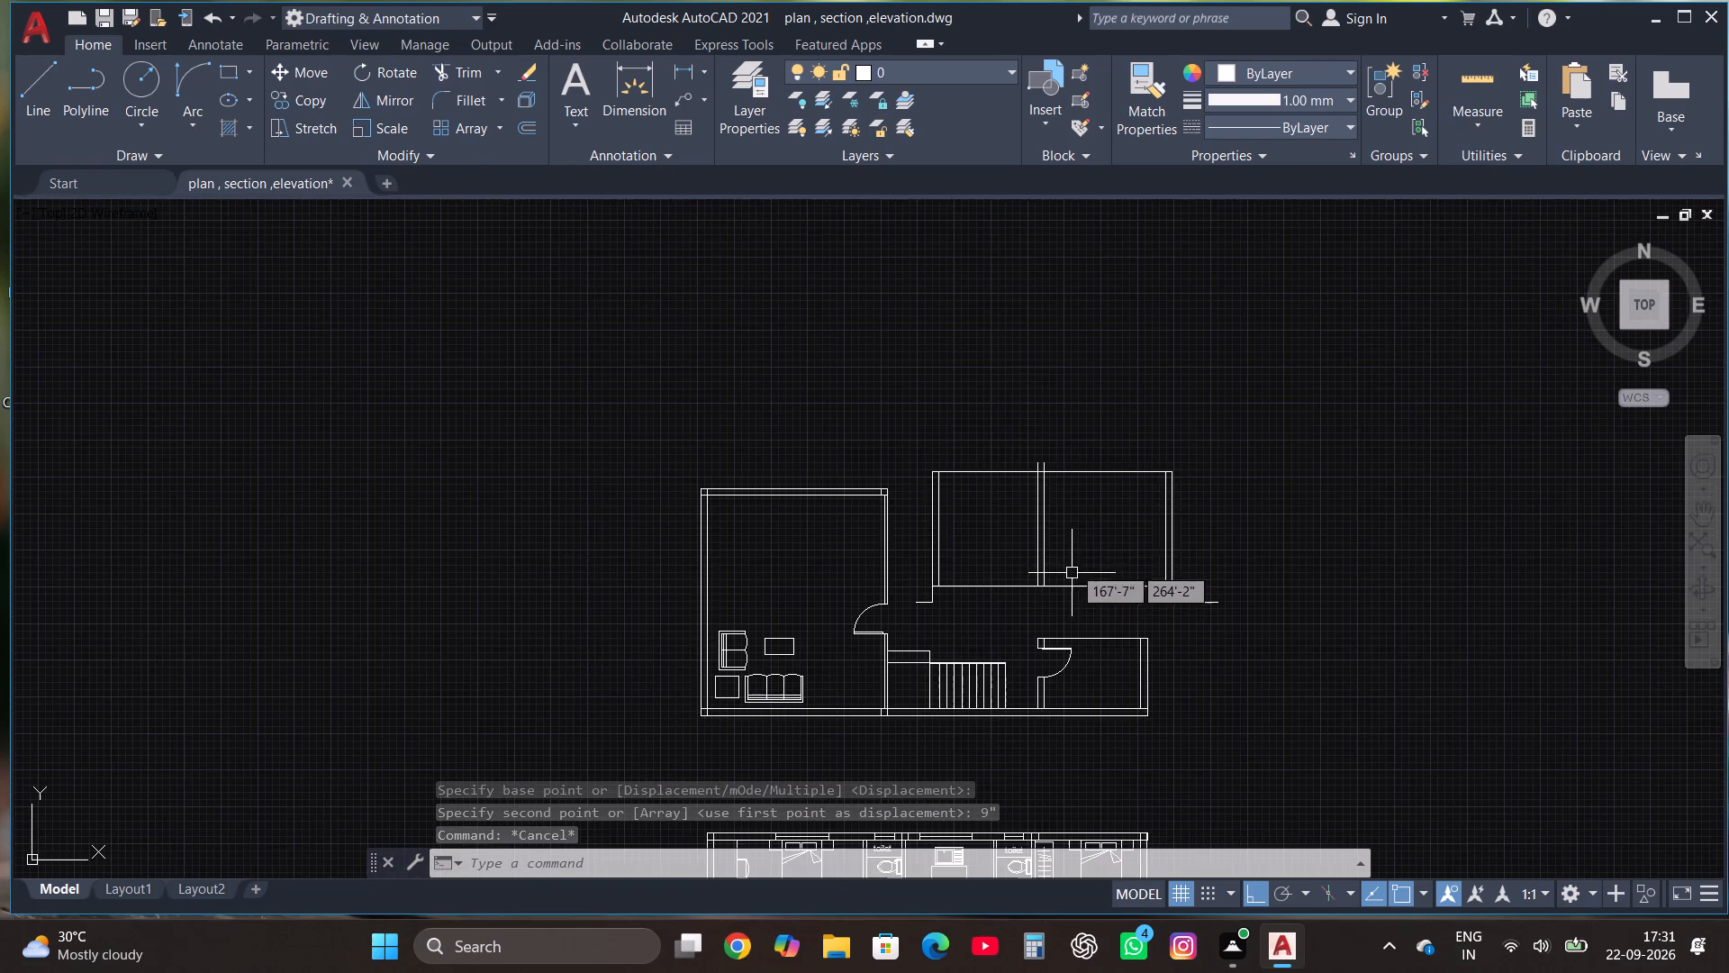
pyautogui.scroll(2, 987, 438)
pyautogui.click(24, 96)
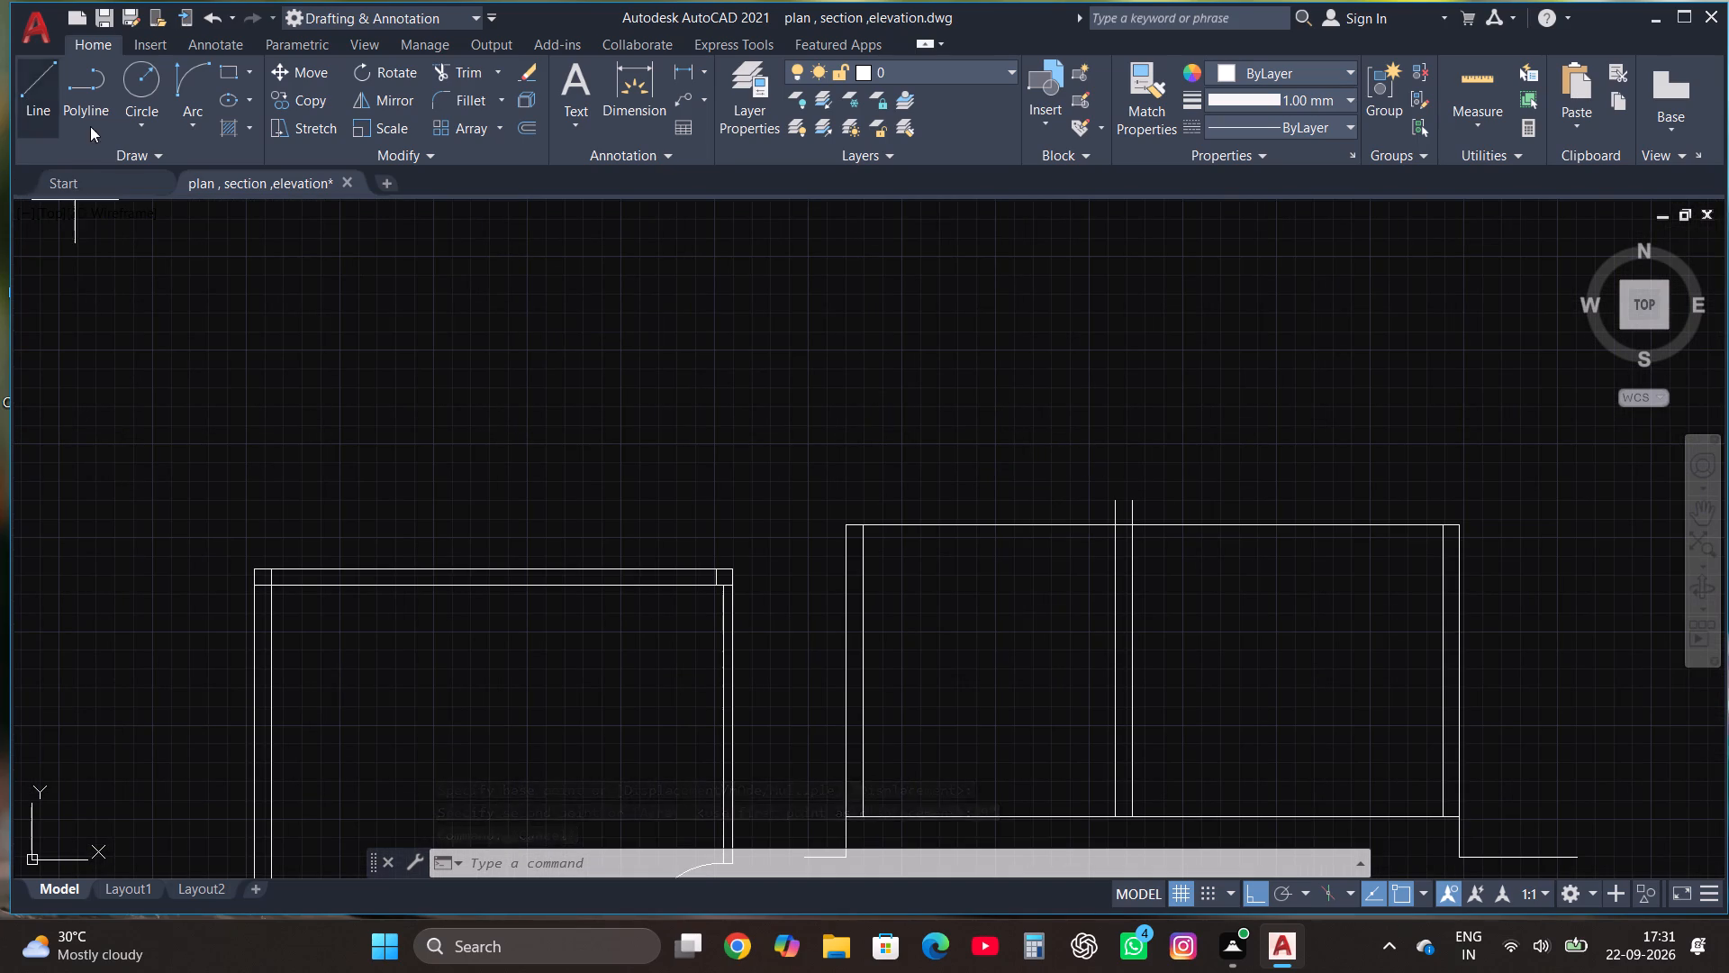
pyautogui.click(843, 523)
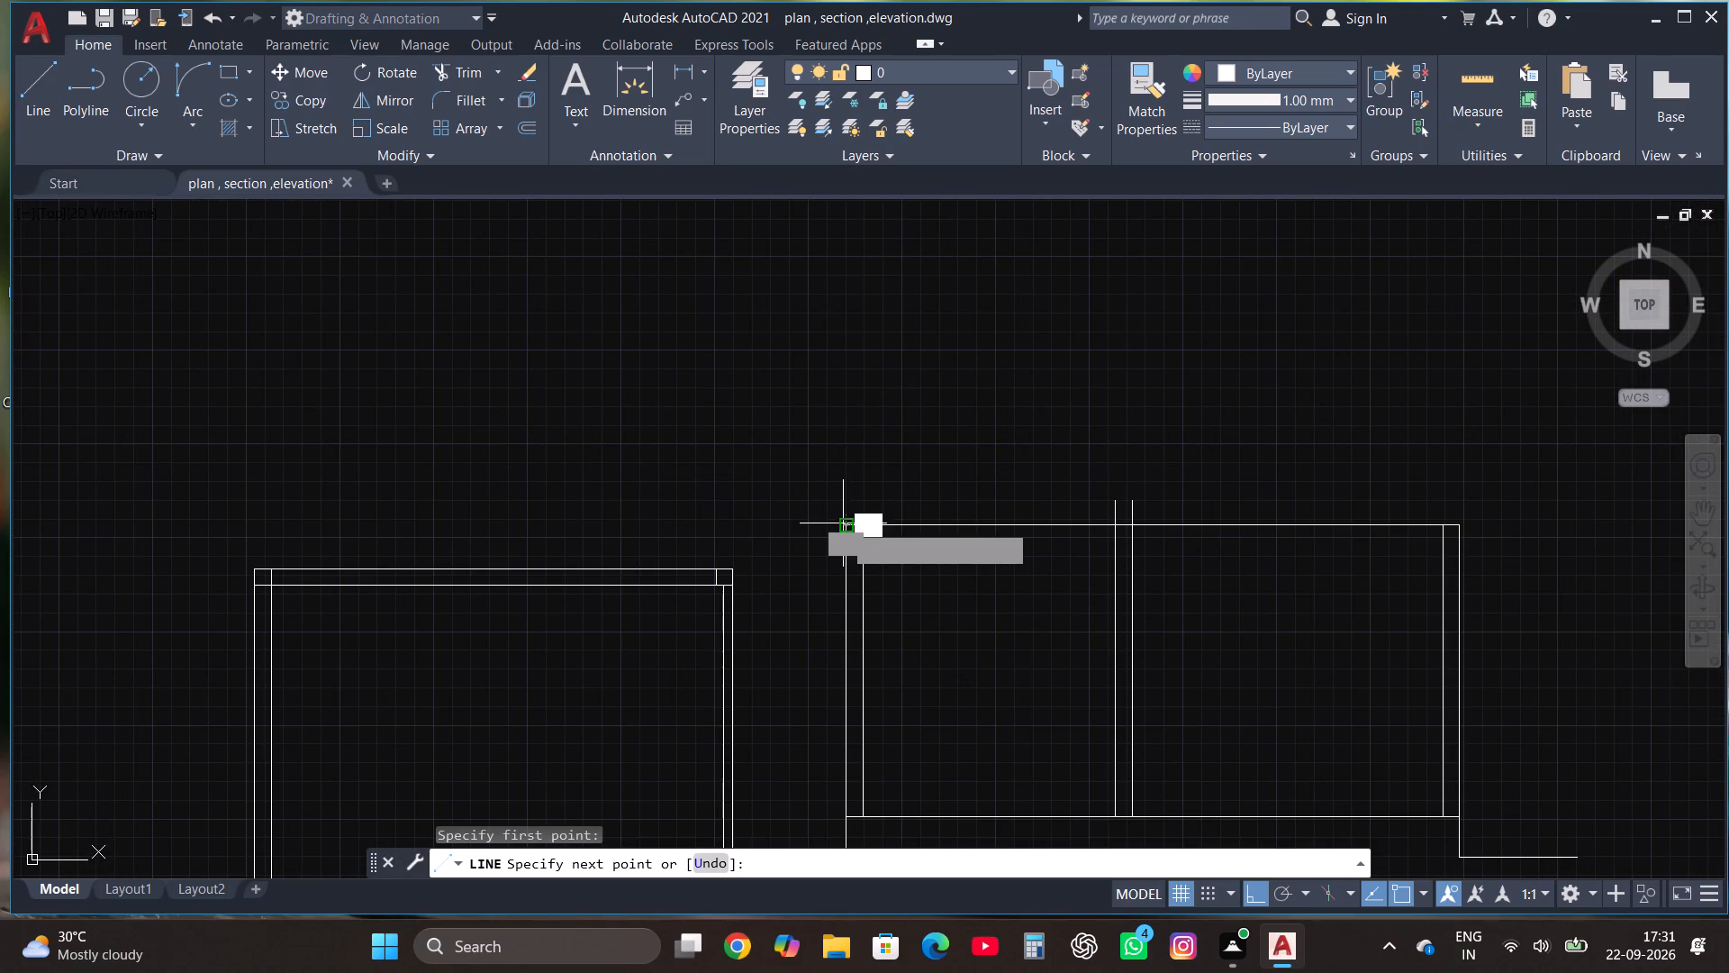
pyautogui.write("13'")
pyautogui.press('Return')
pyautogui.scroll(-2, 847, 392)
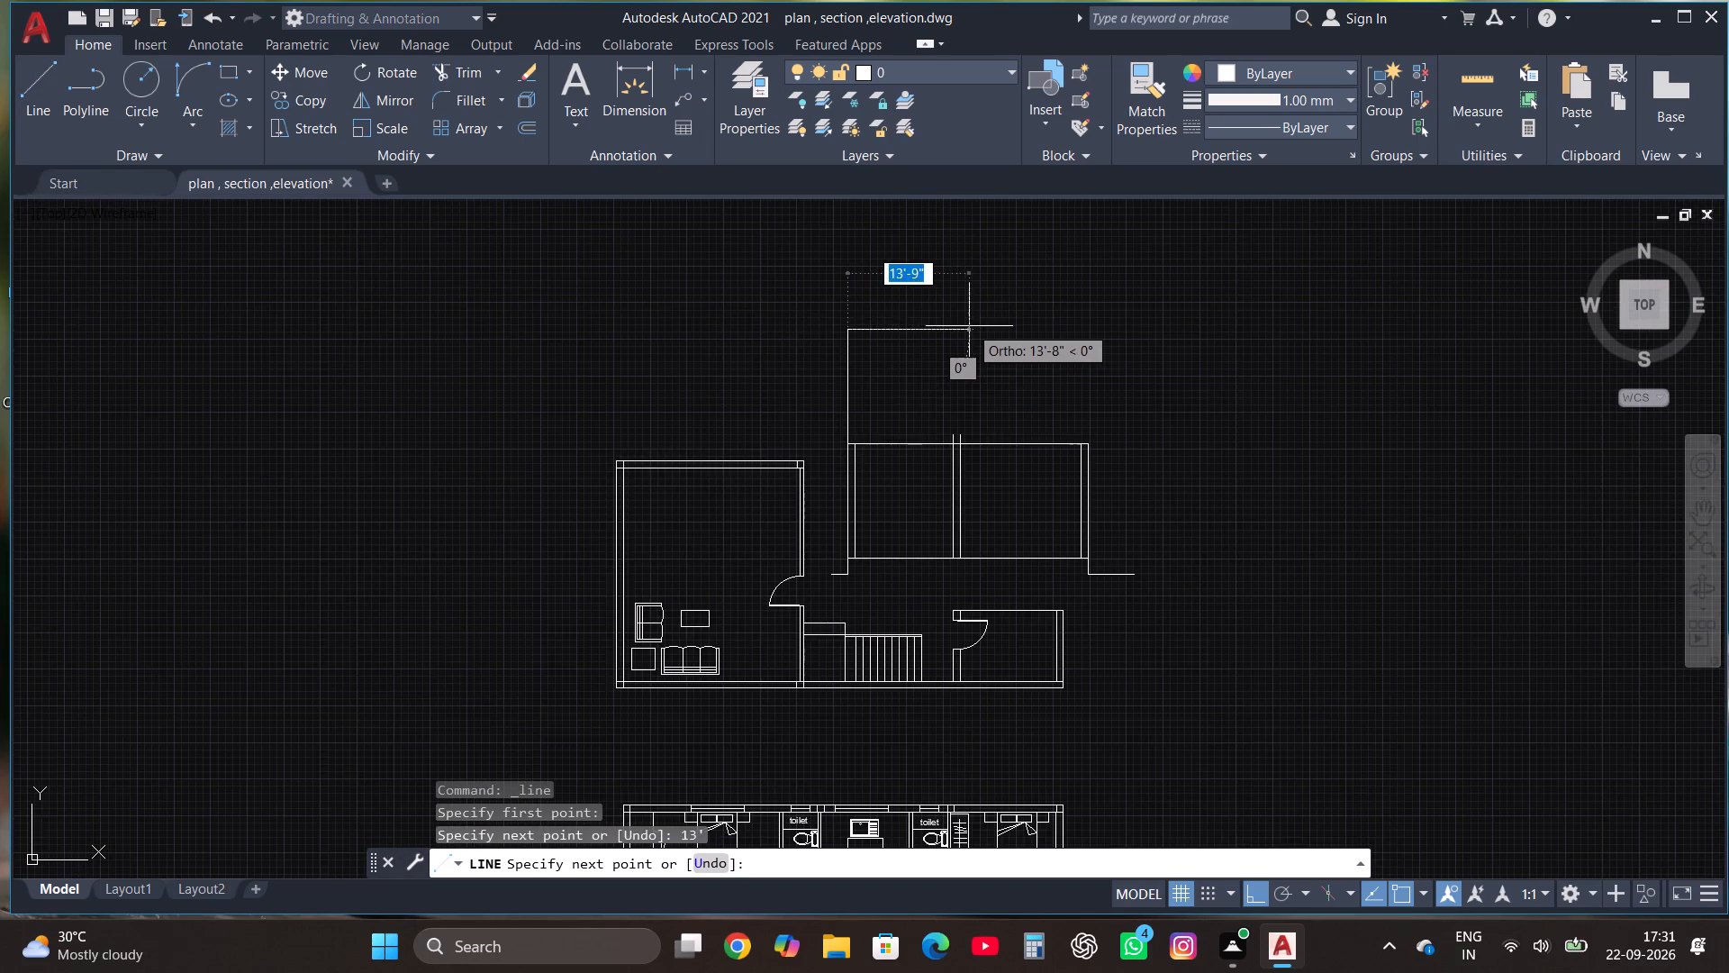
pyautogui.scroll(2, 969, 326)
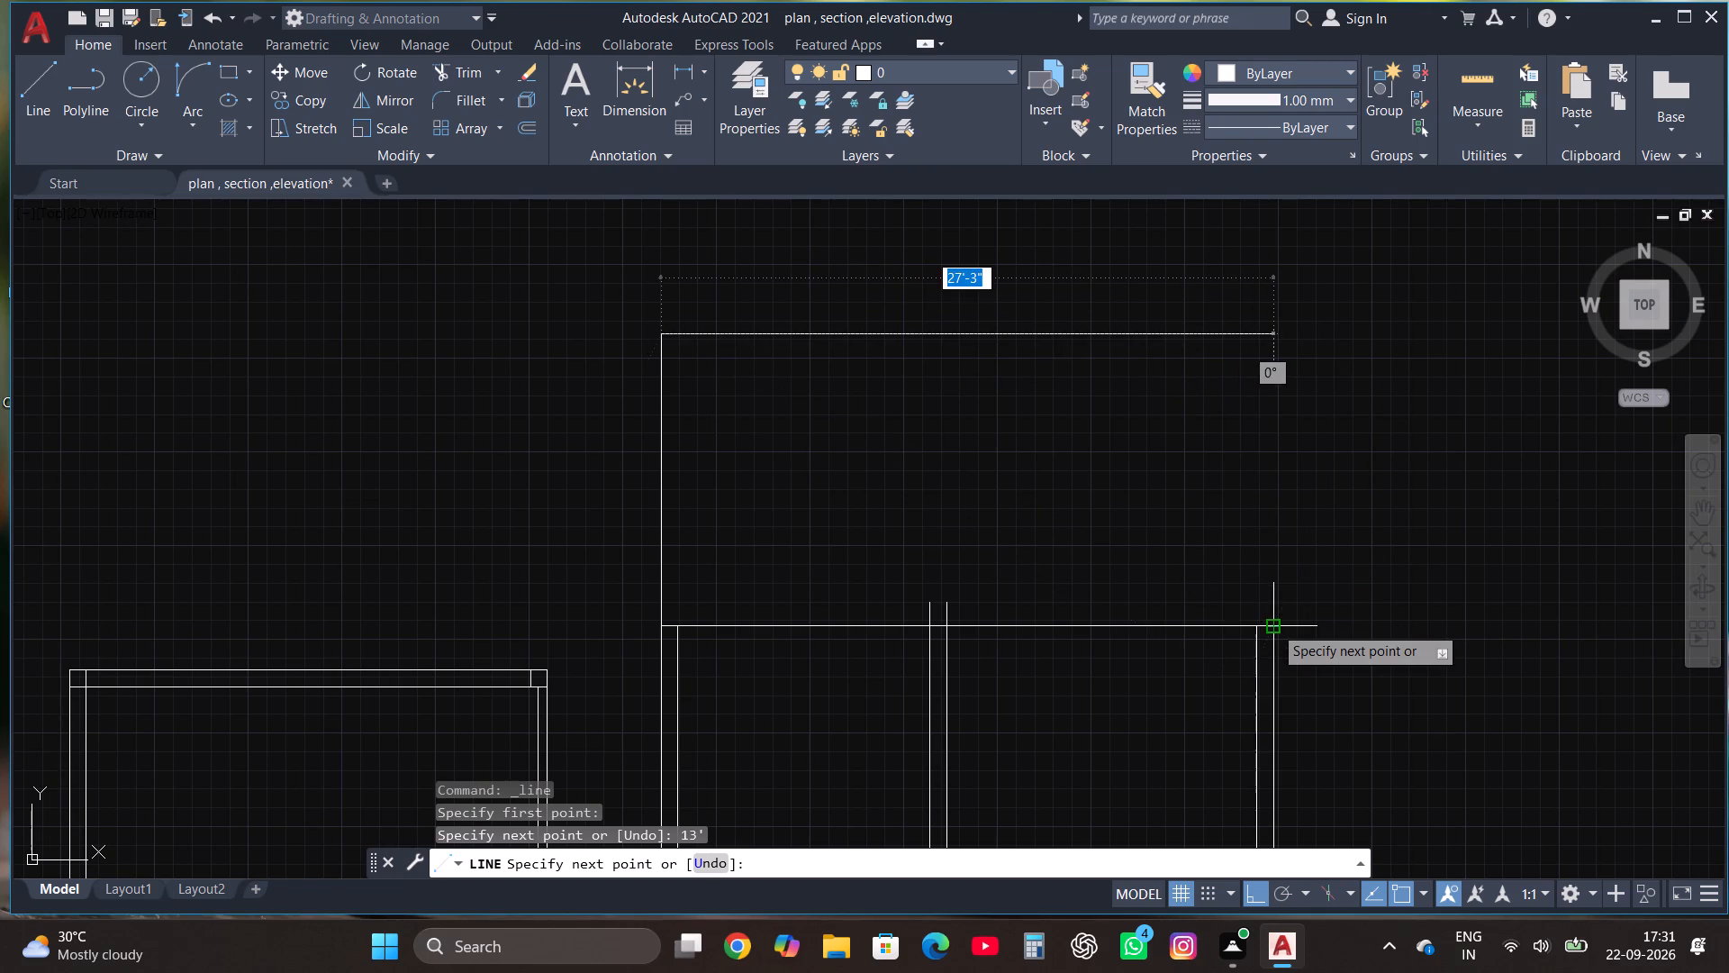
pyautogui.click(1270, 444)
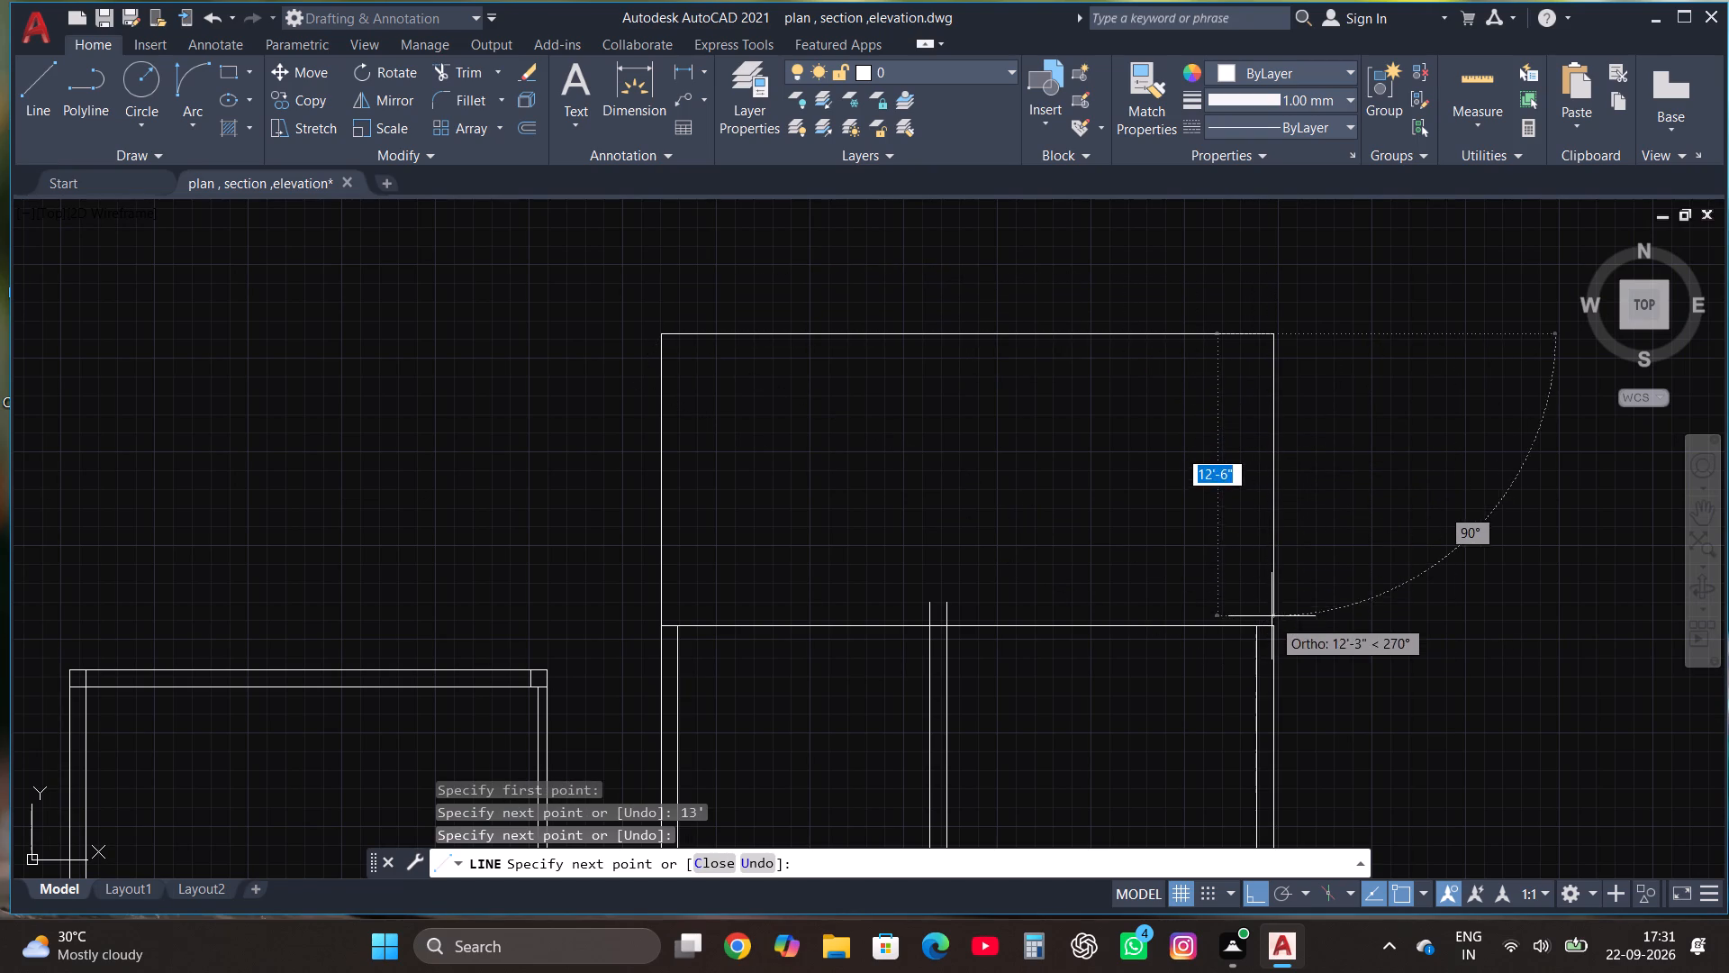
pyautogui.click(1272, 623)
pyautogui.scroll(-2, 1272, 657)
pyautogui.scroll(1, 1131, 549)
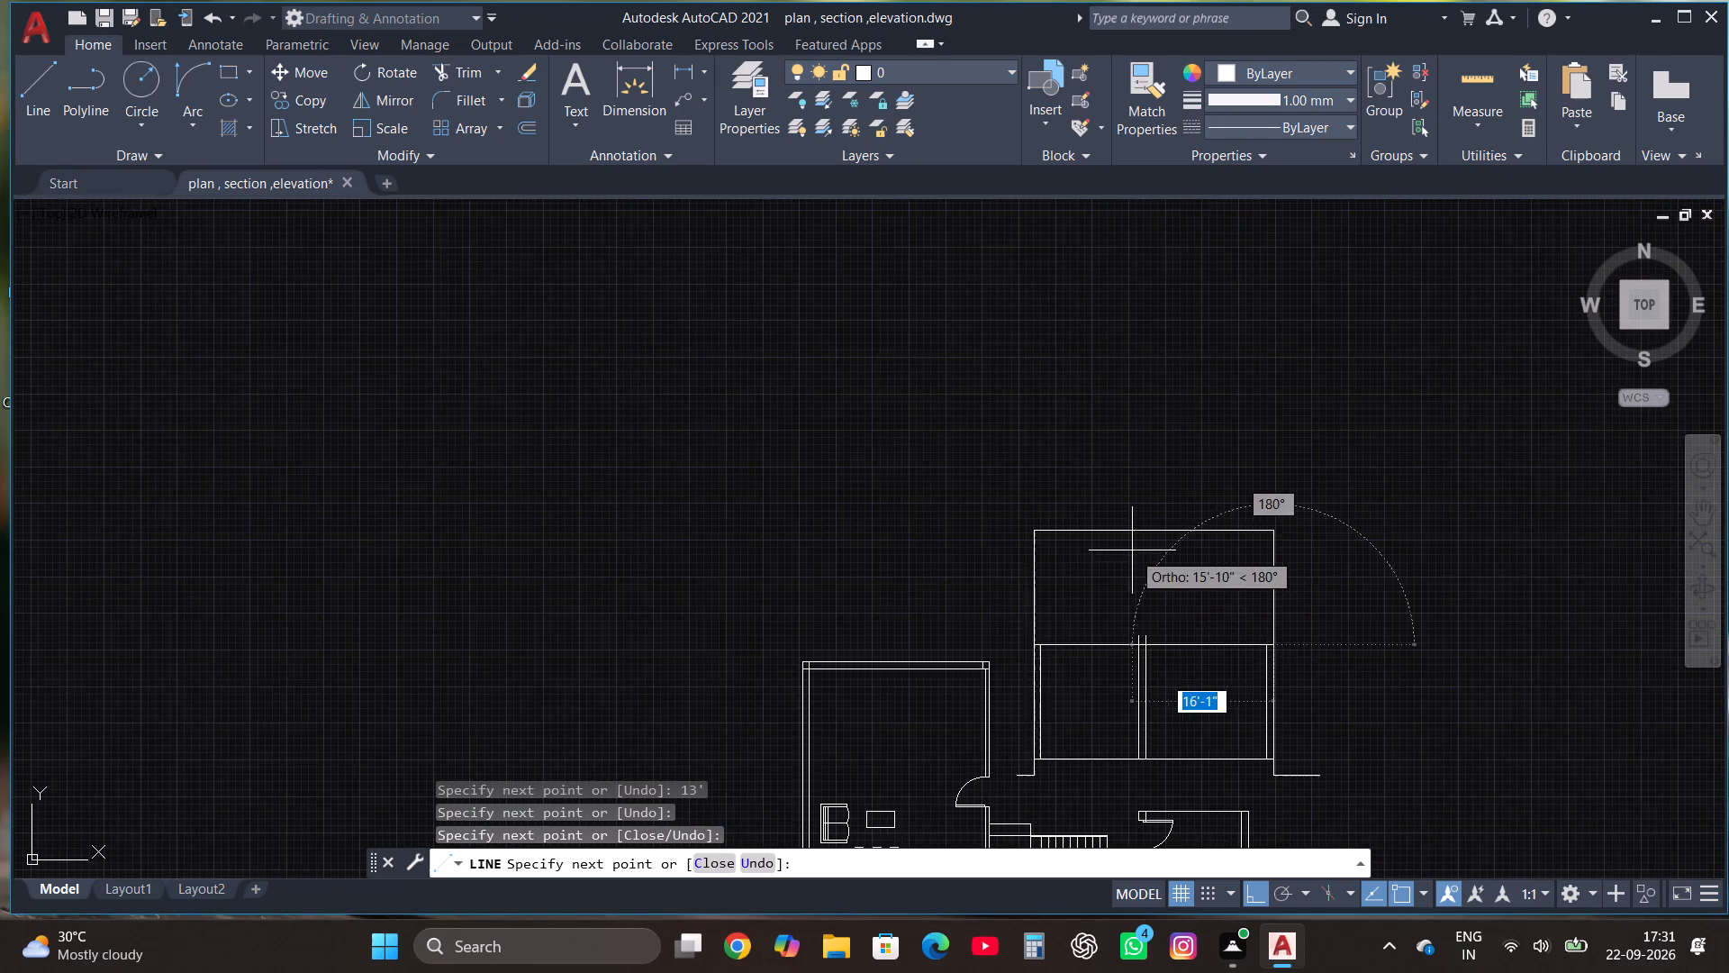
pyautogui.scroll(1, 1131, 549)
pyautogui.press('Escape')
# Outline a third storey 13' high on top of the second, drawing its left side, top and right side.
pyautogui.click(32, 94)
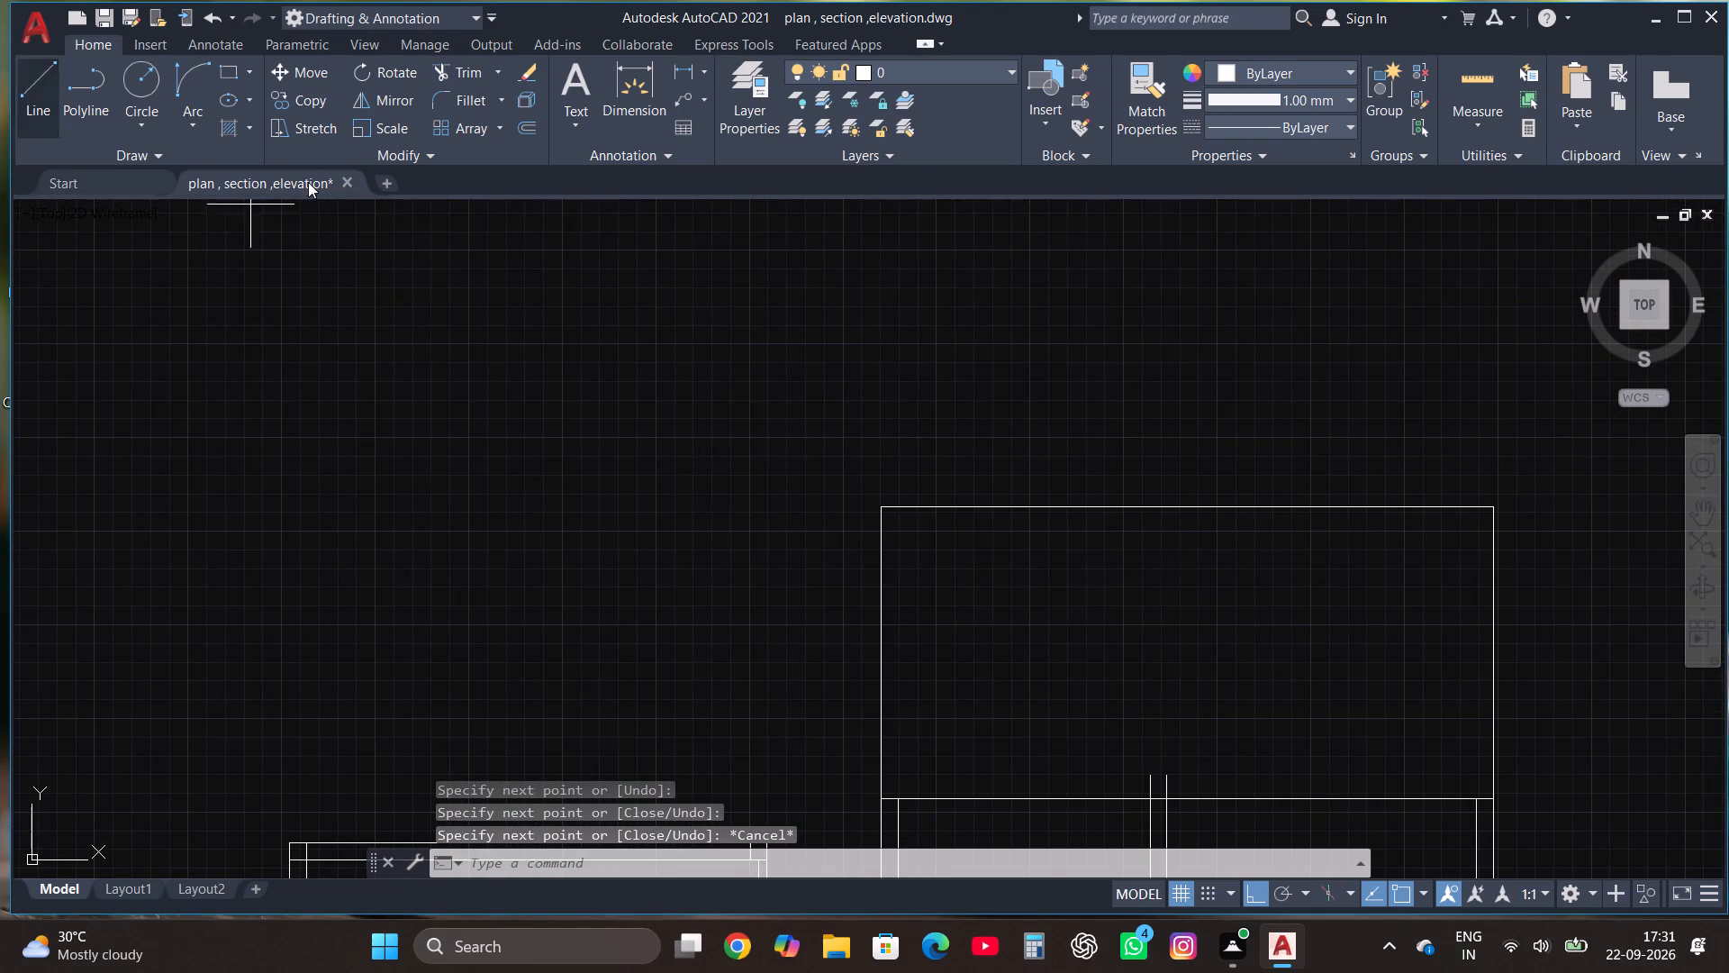
pyautogui.click(880, 507)
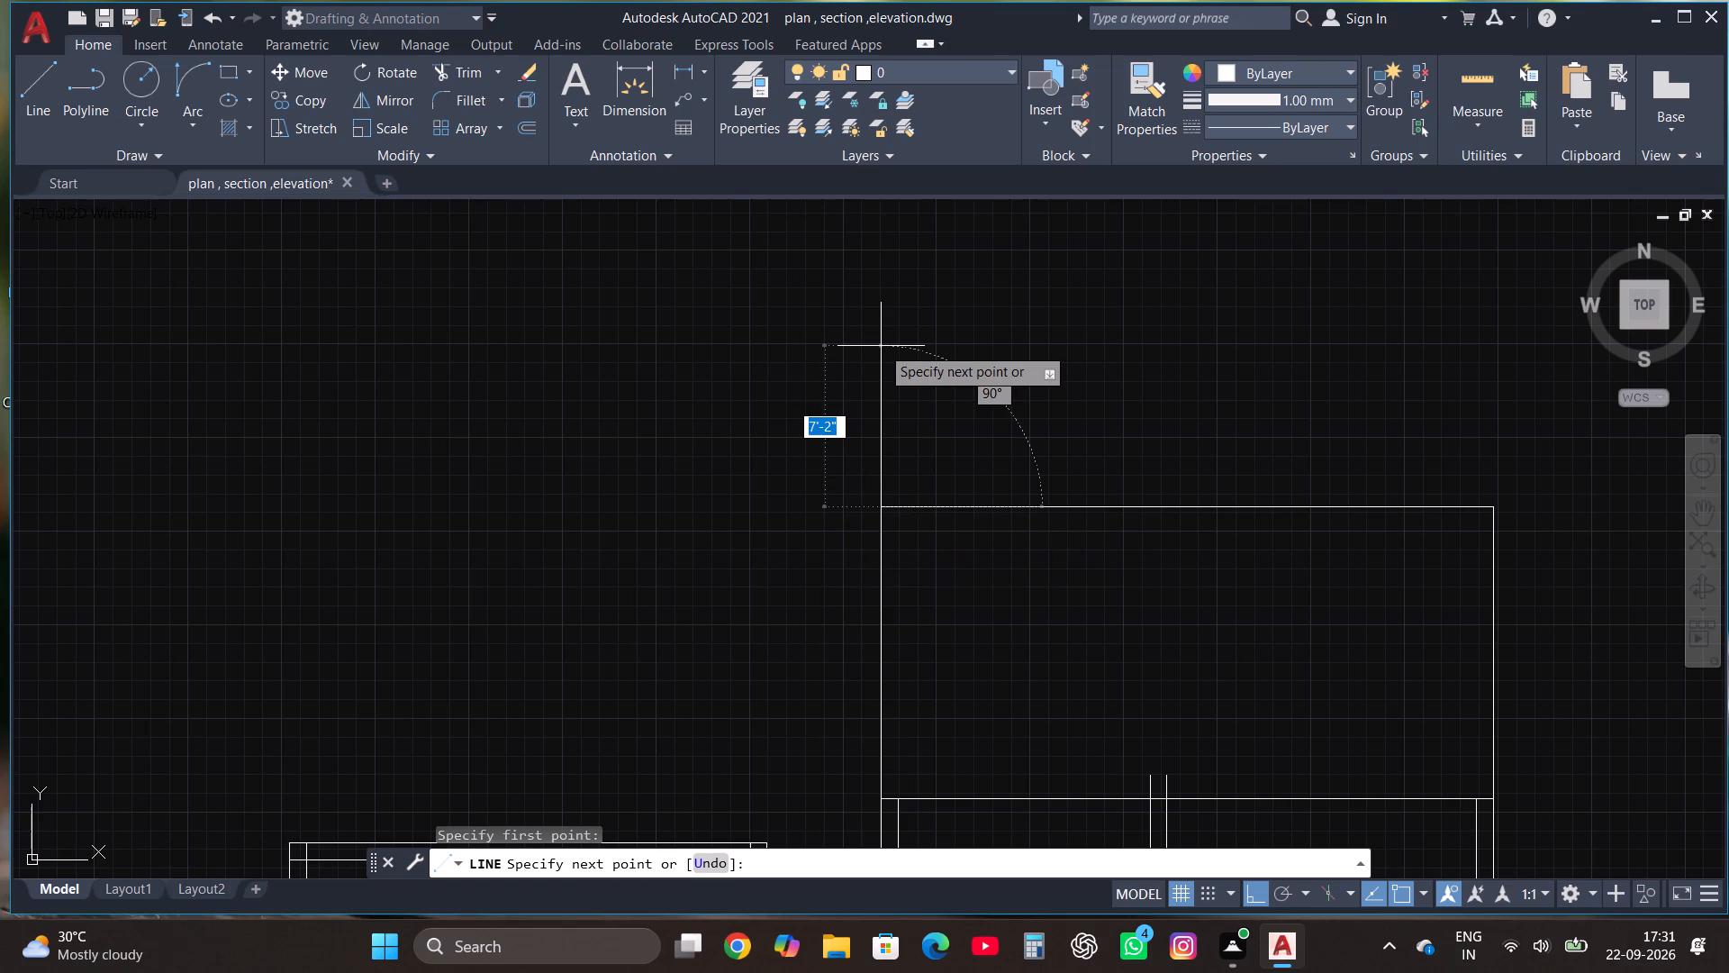
pyautogui.write("13'")
pyautogui.press('Return')
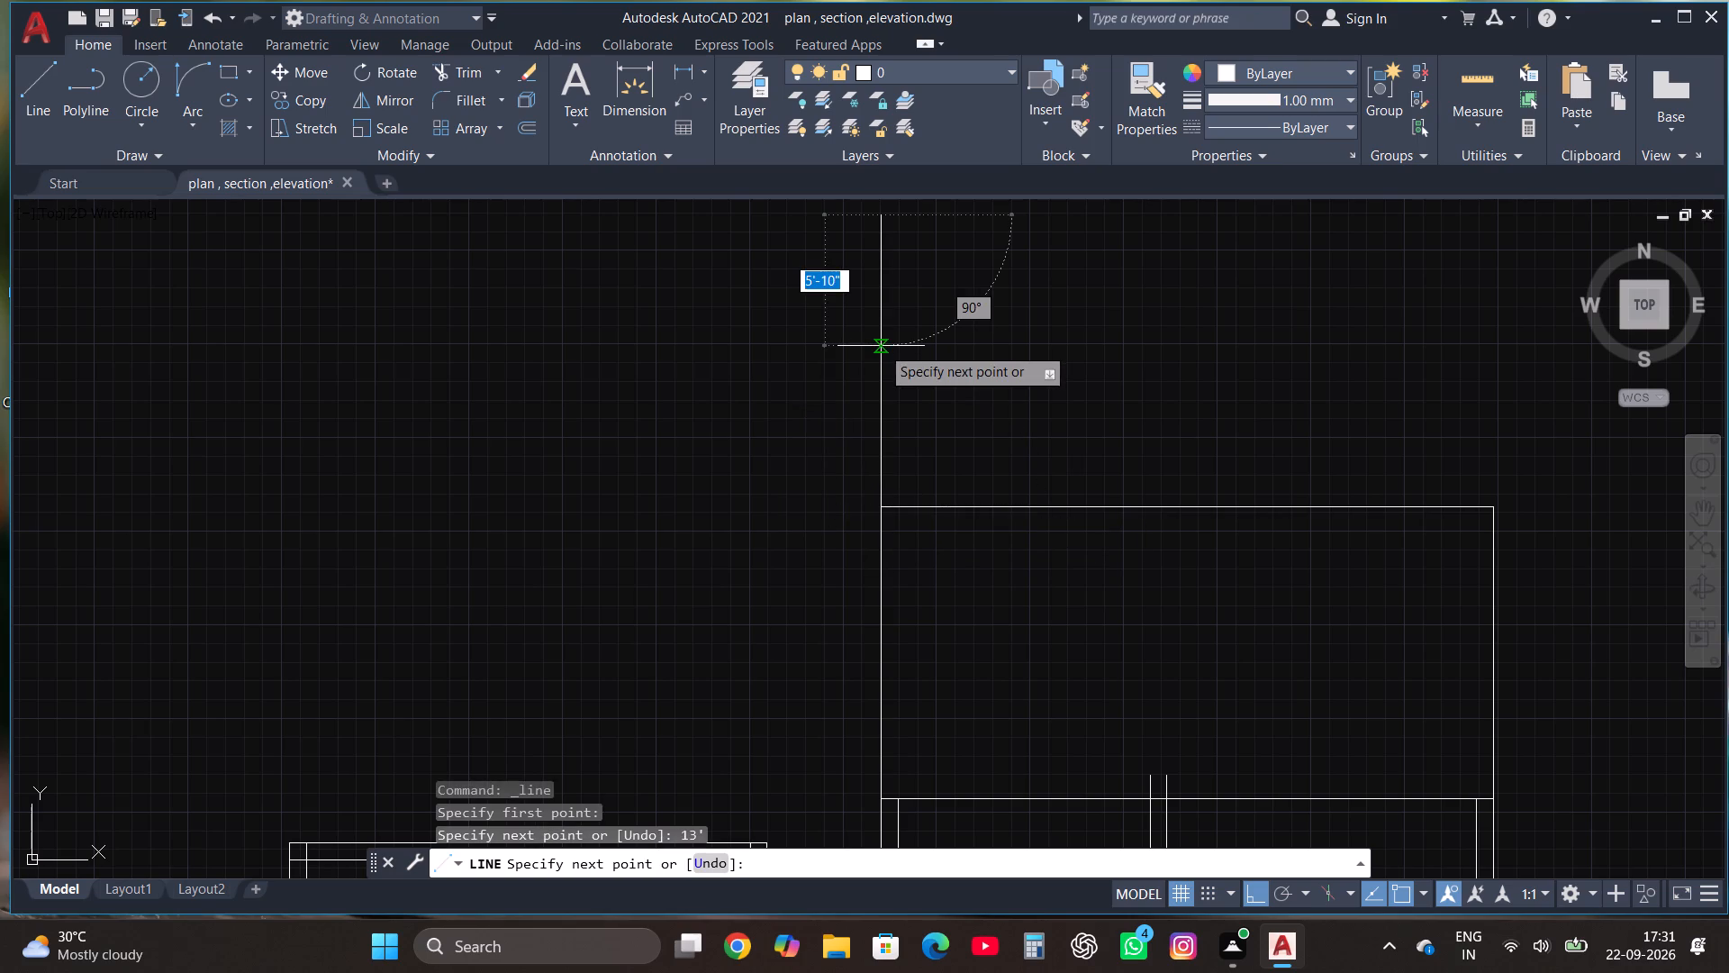
pyautogui.scroll(-2, 868, 448)
pyautogui.scroll(2, 1110, 400)
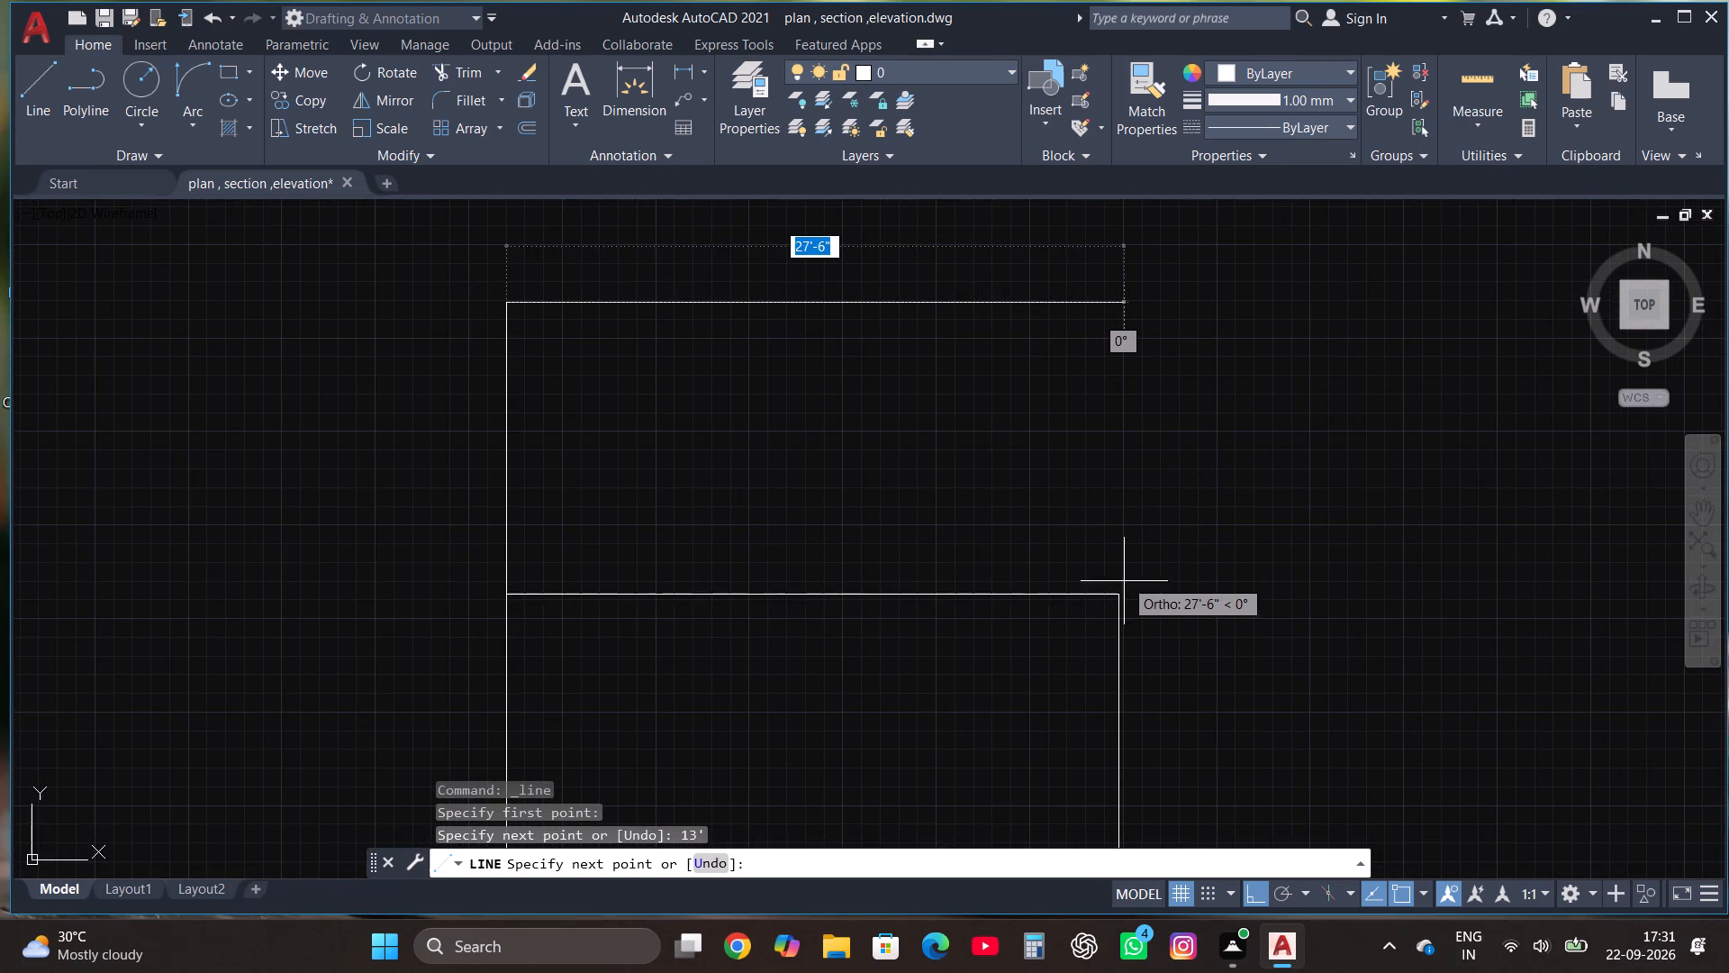
pyautogui.click(1119, 486)
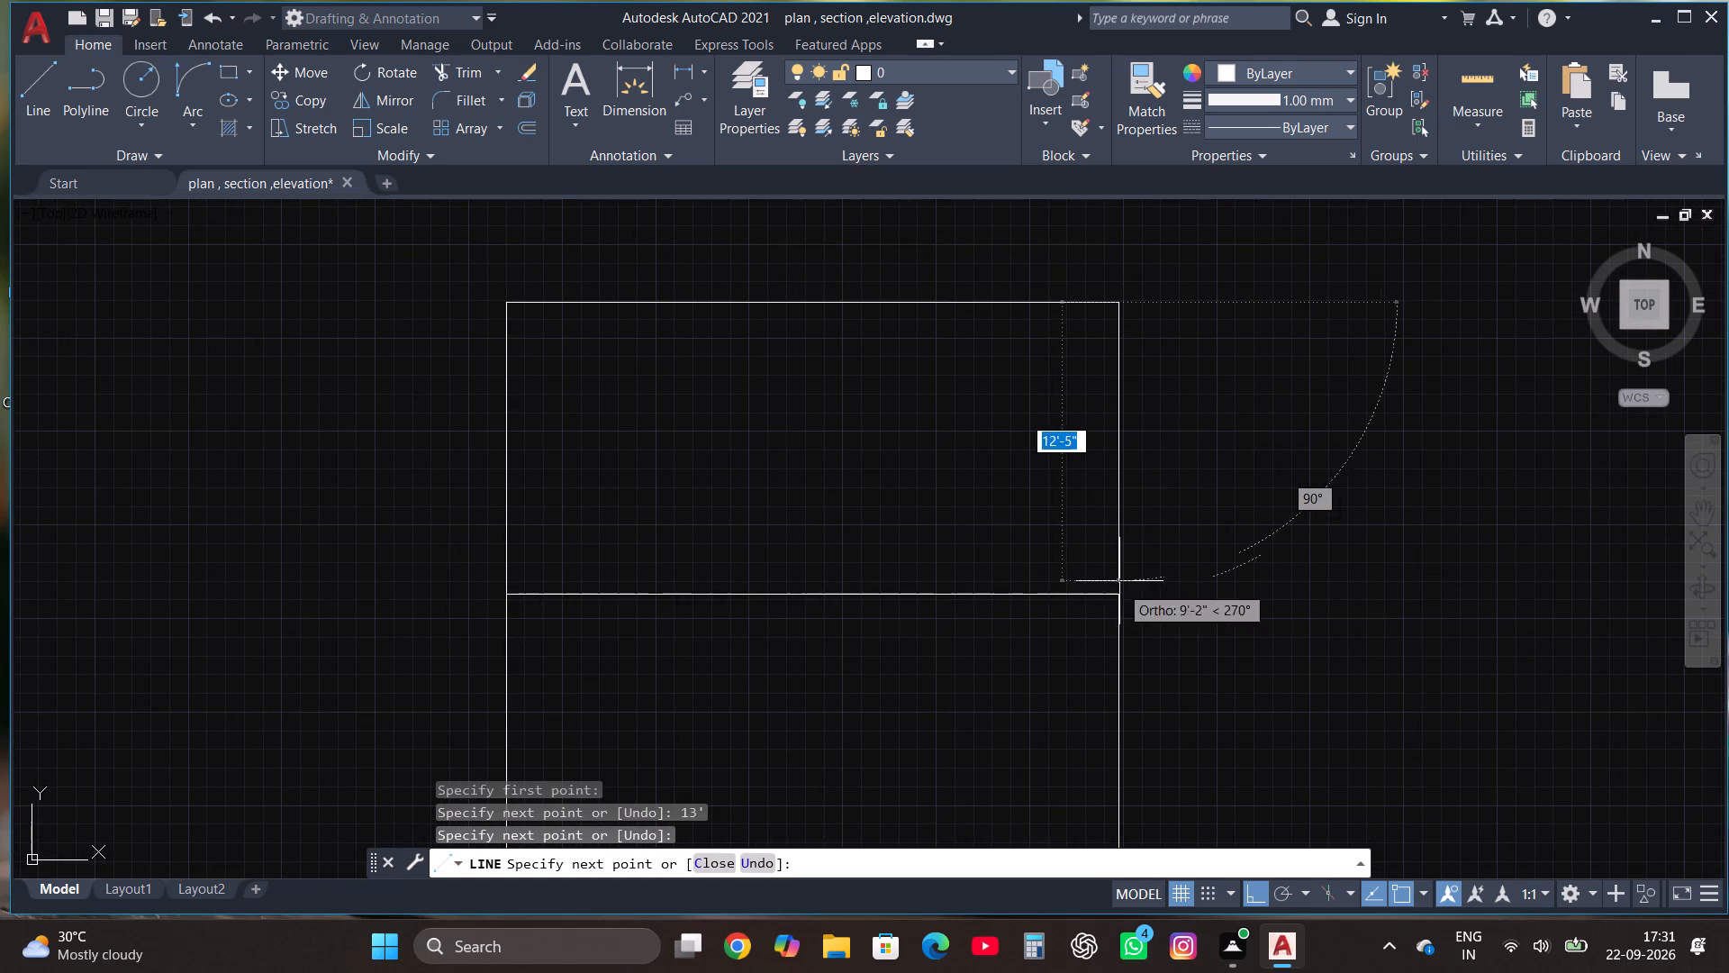
pyautogui.click(1119, 611)
pyautogui.press('Escape')
# Continue both faces of the 9" middle wall upward with vertical lines past the top of the third storey.
pyautogui.scroll(-2, 1218, 568)
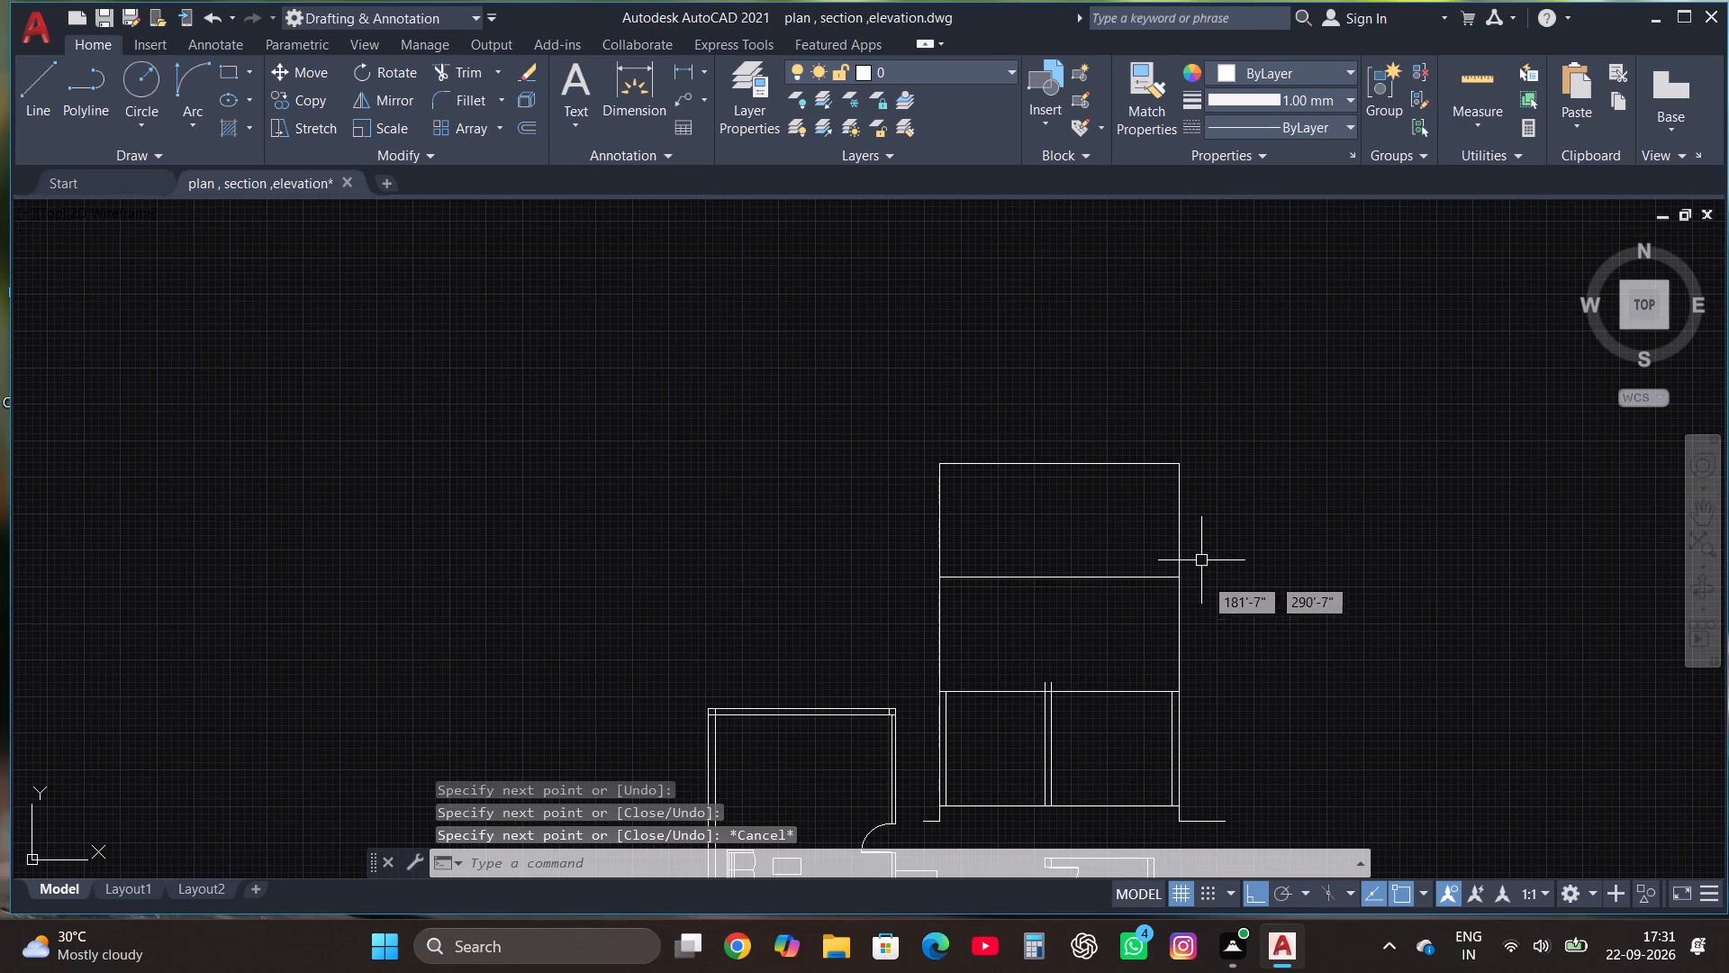
pyautogui.scroll(1, 1152, 644)
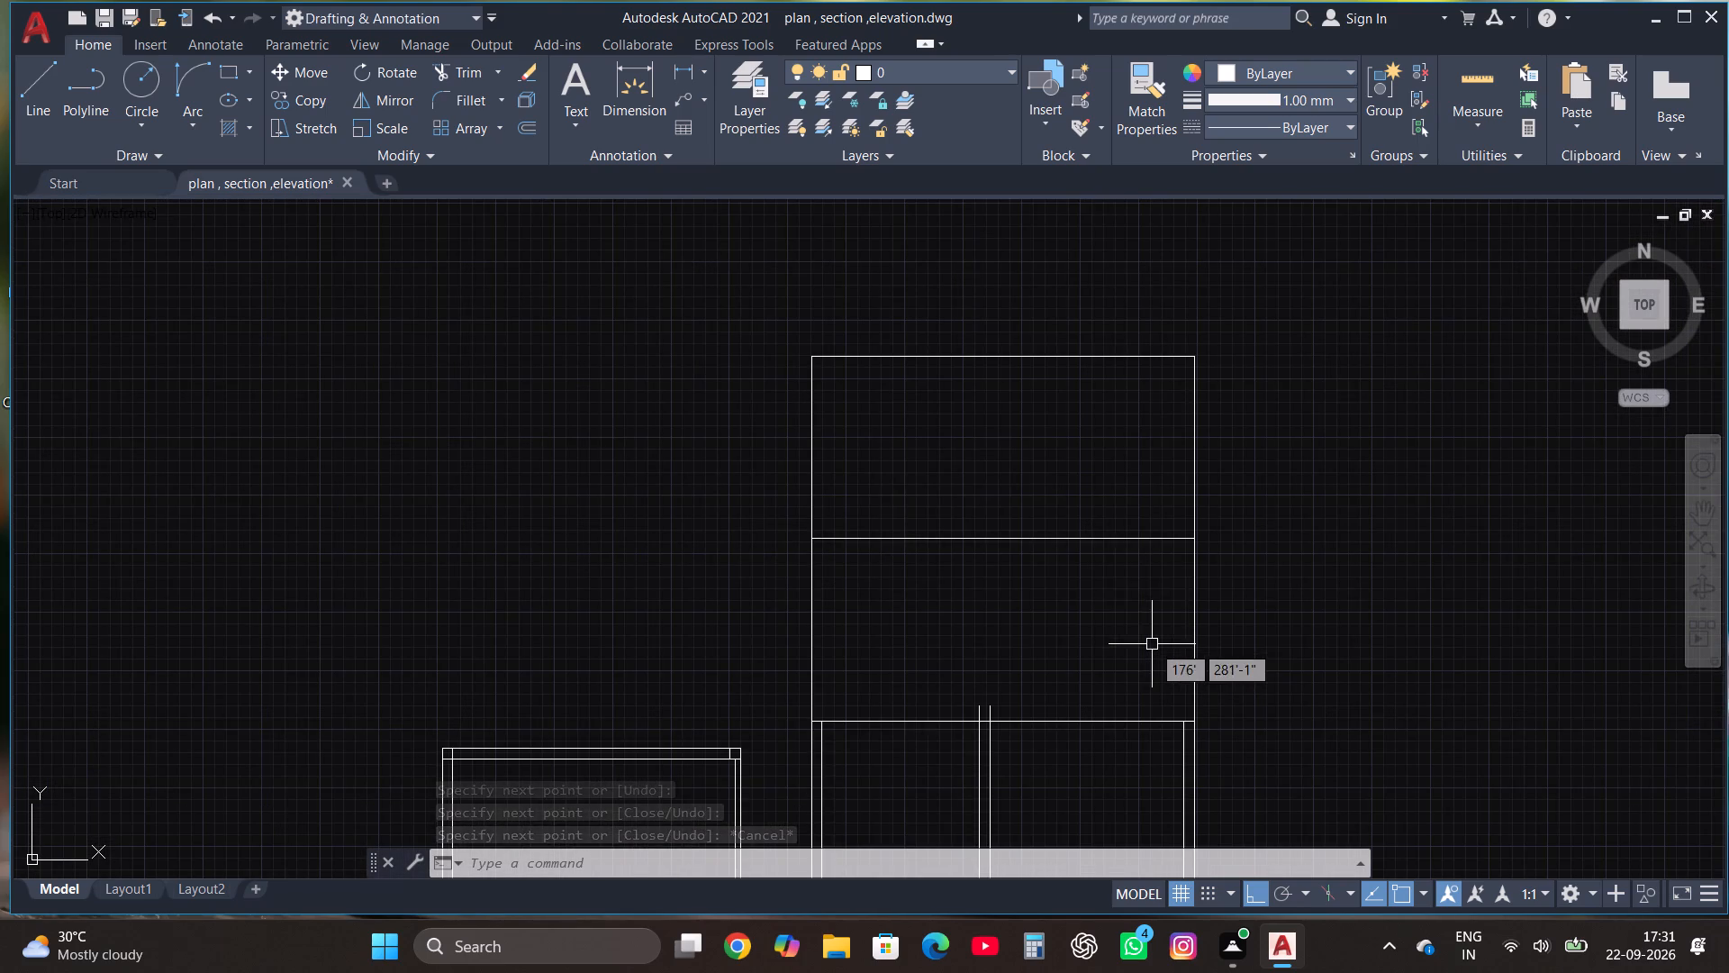
pyautogui.click(16, 98)
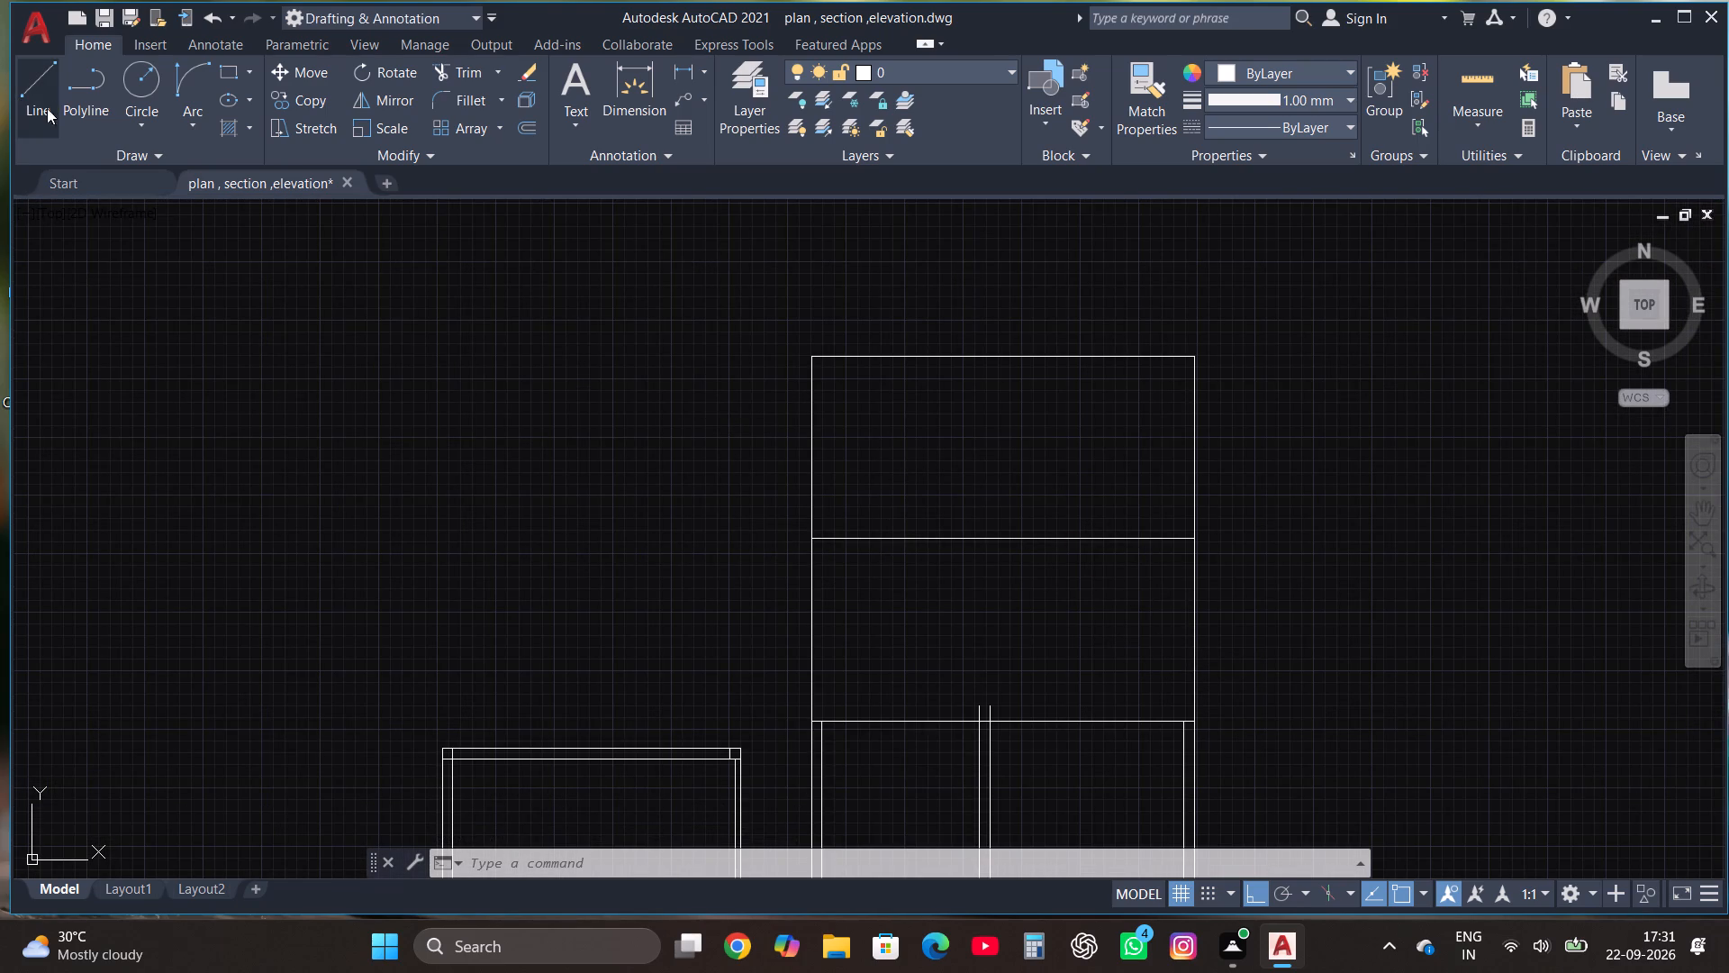
pyautogui.click(27, 88)
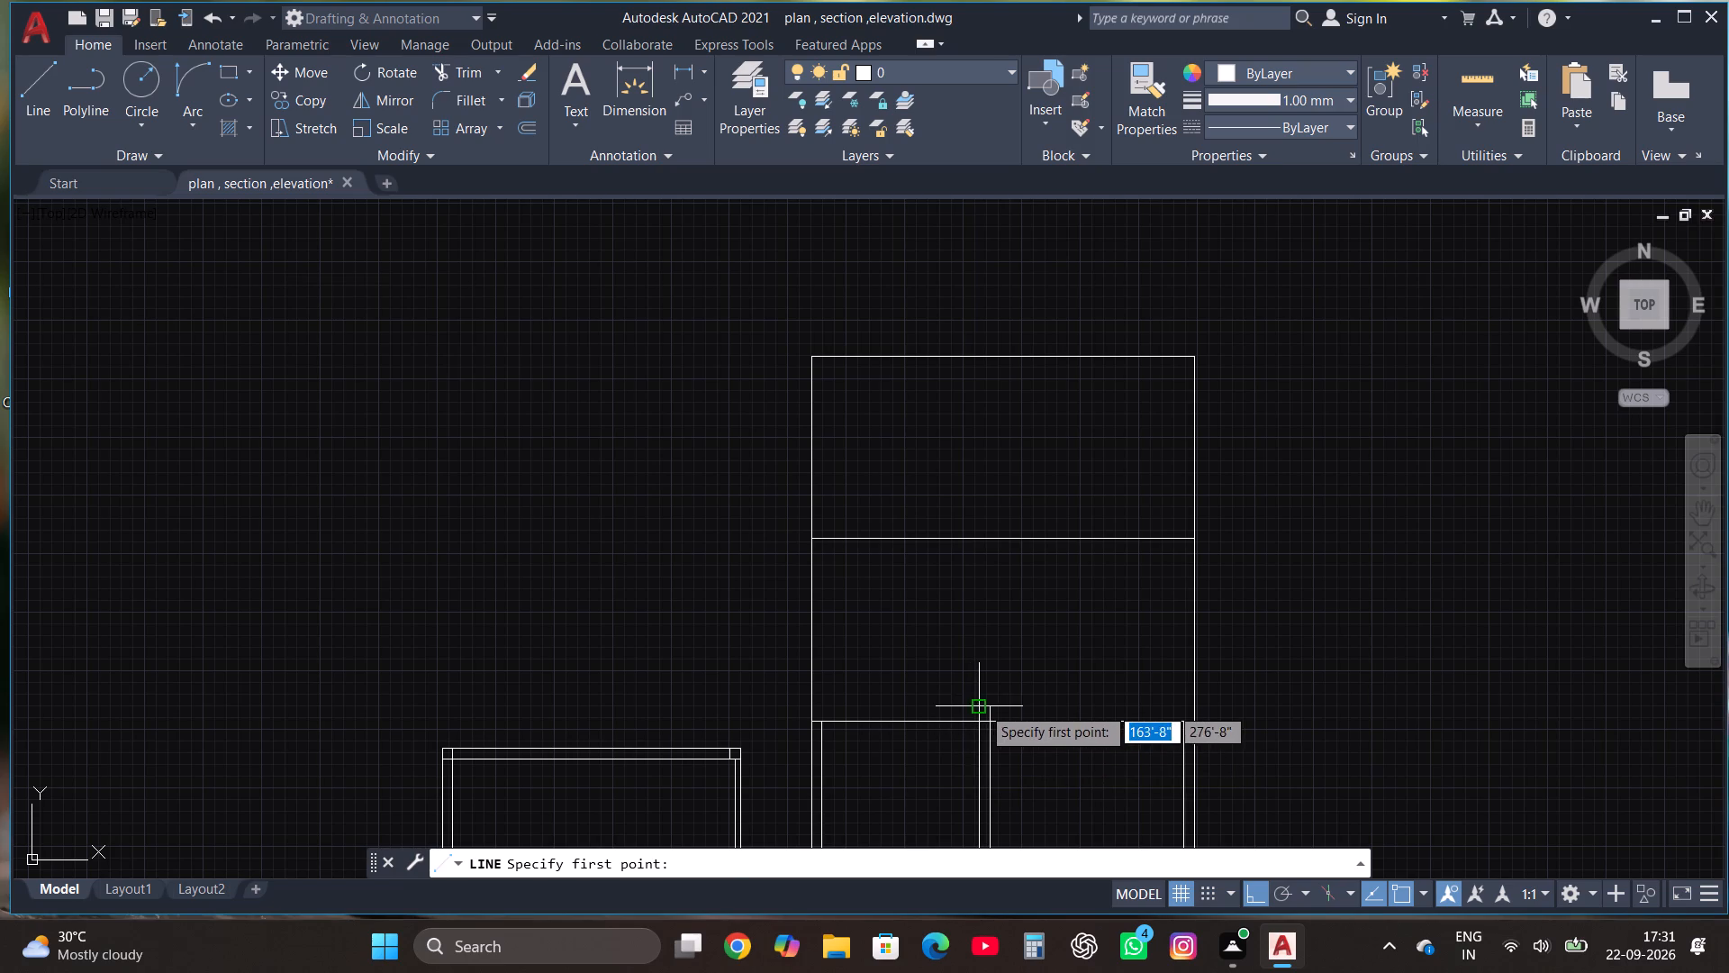
pyautogui.click(976, 708)
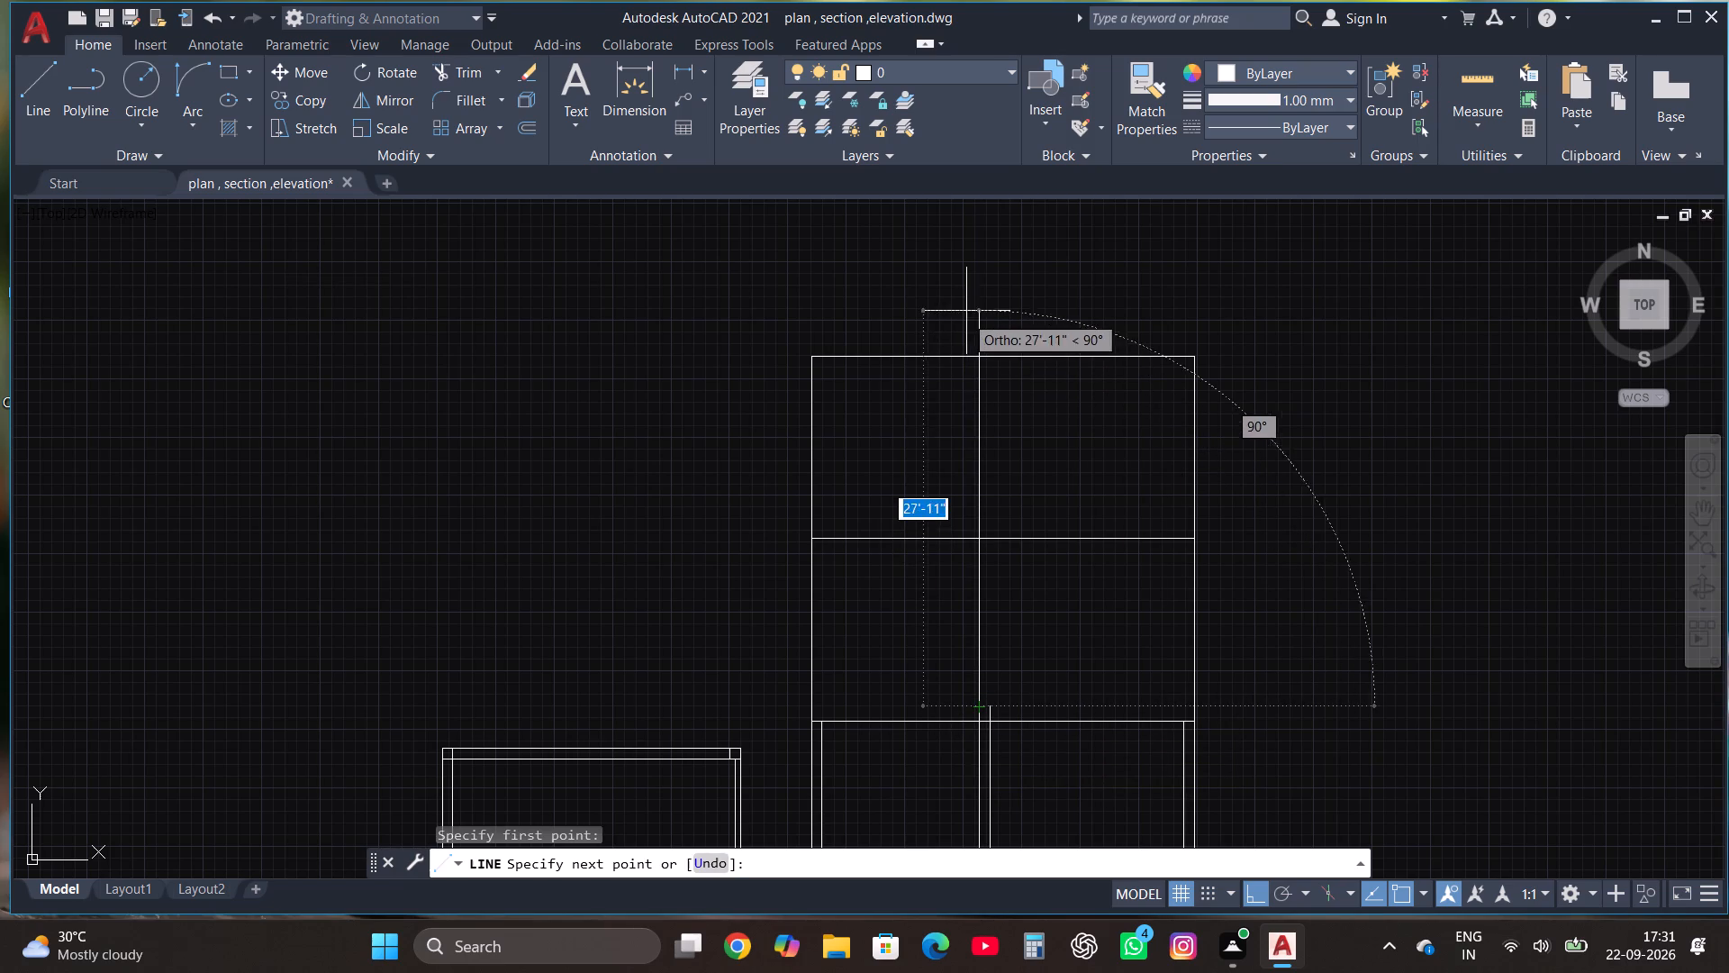
pyautogui.click(974, 246)
pyautogui.press('Escape')
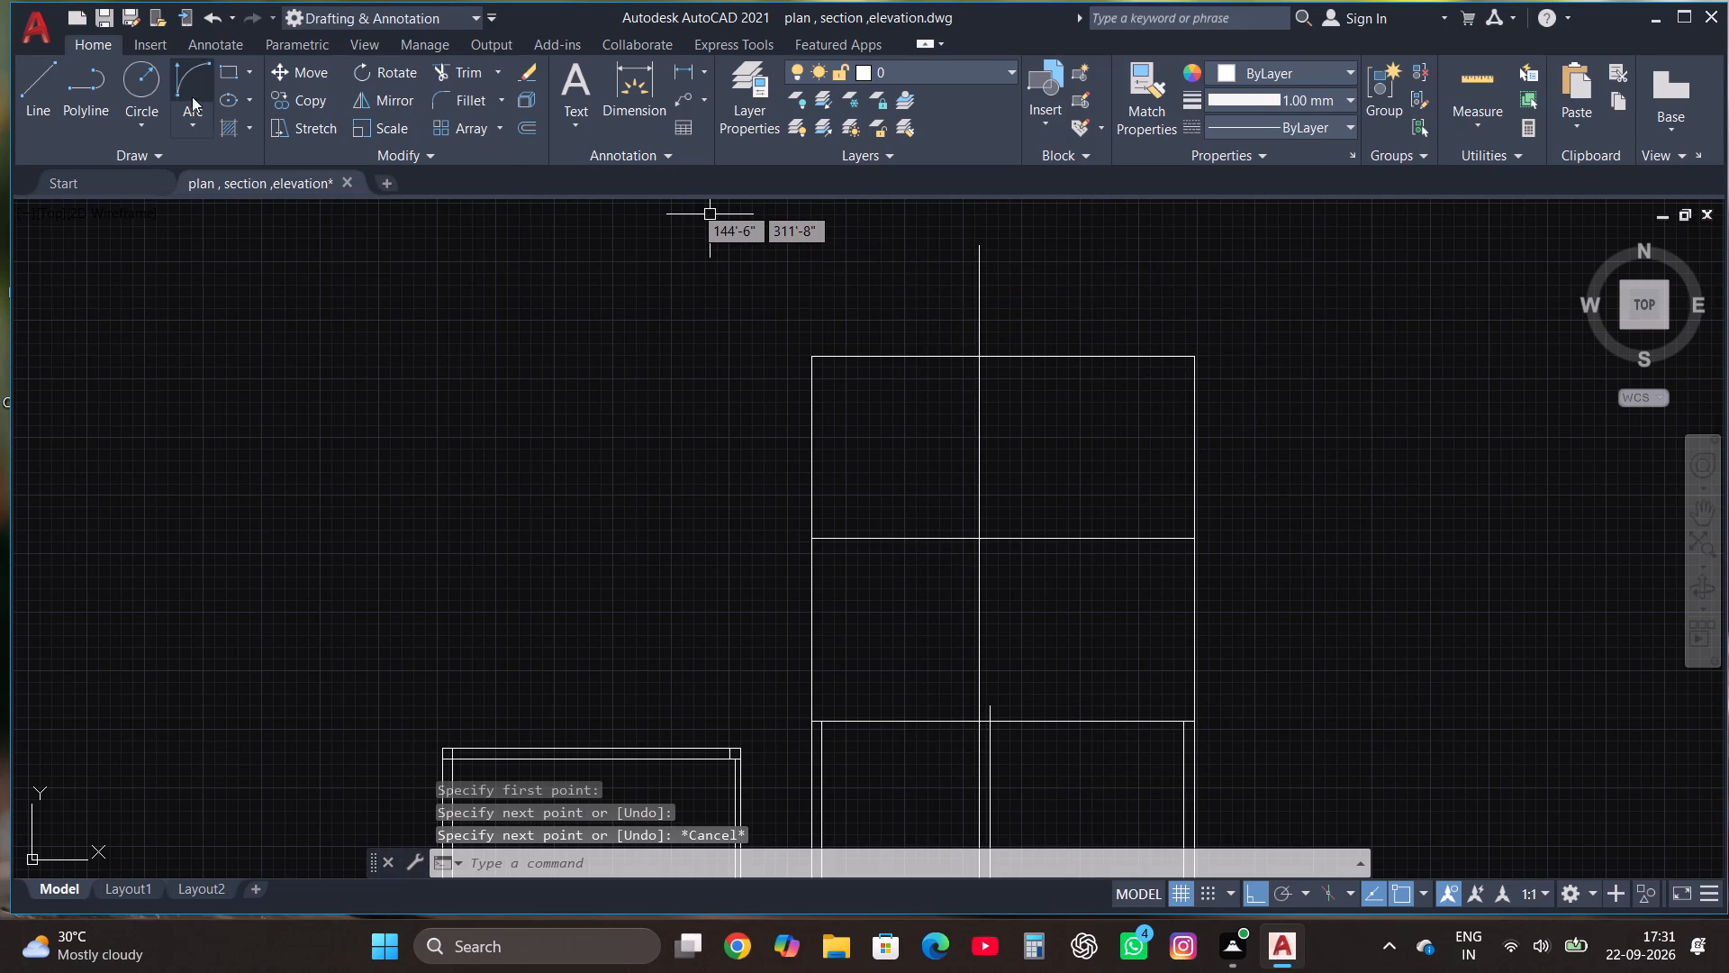
pyautogui.click(25, 89)
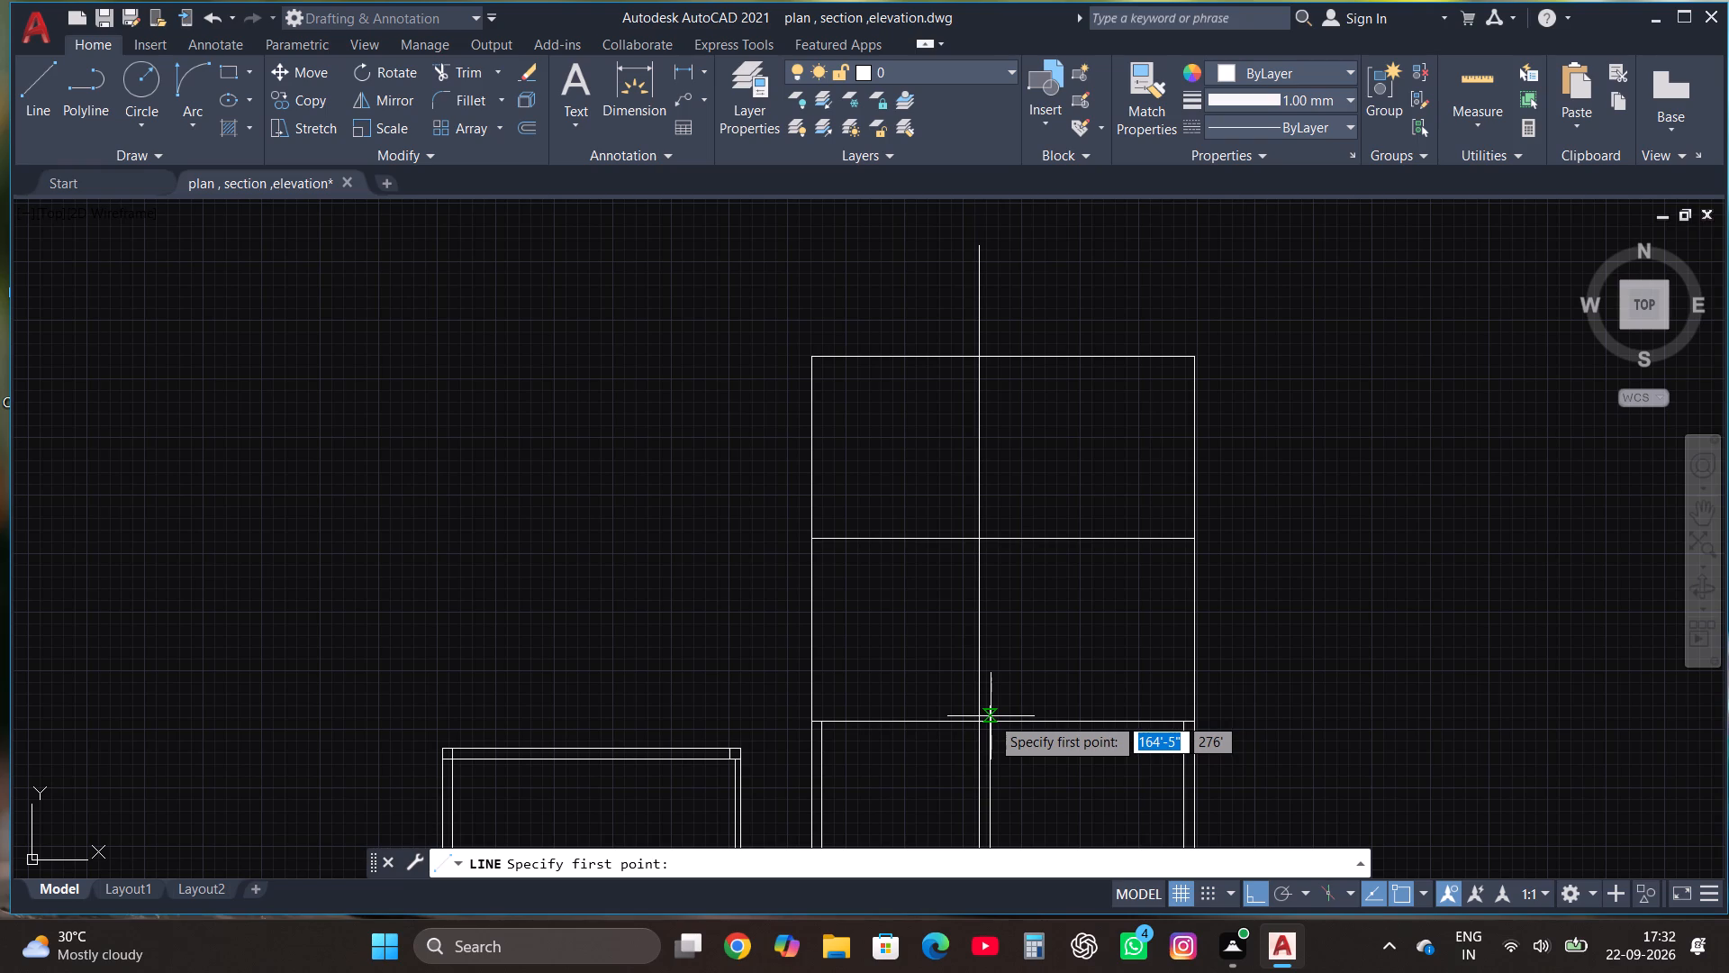
pyautogui.click(988, 712)
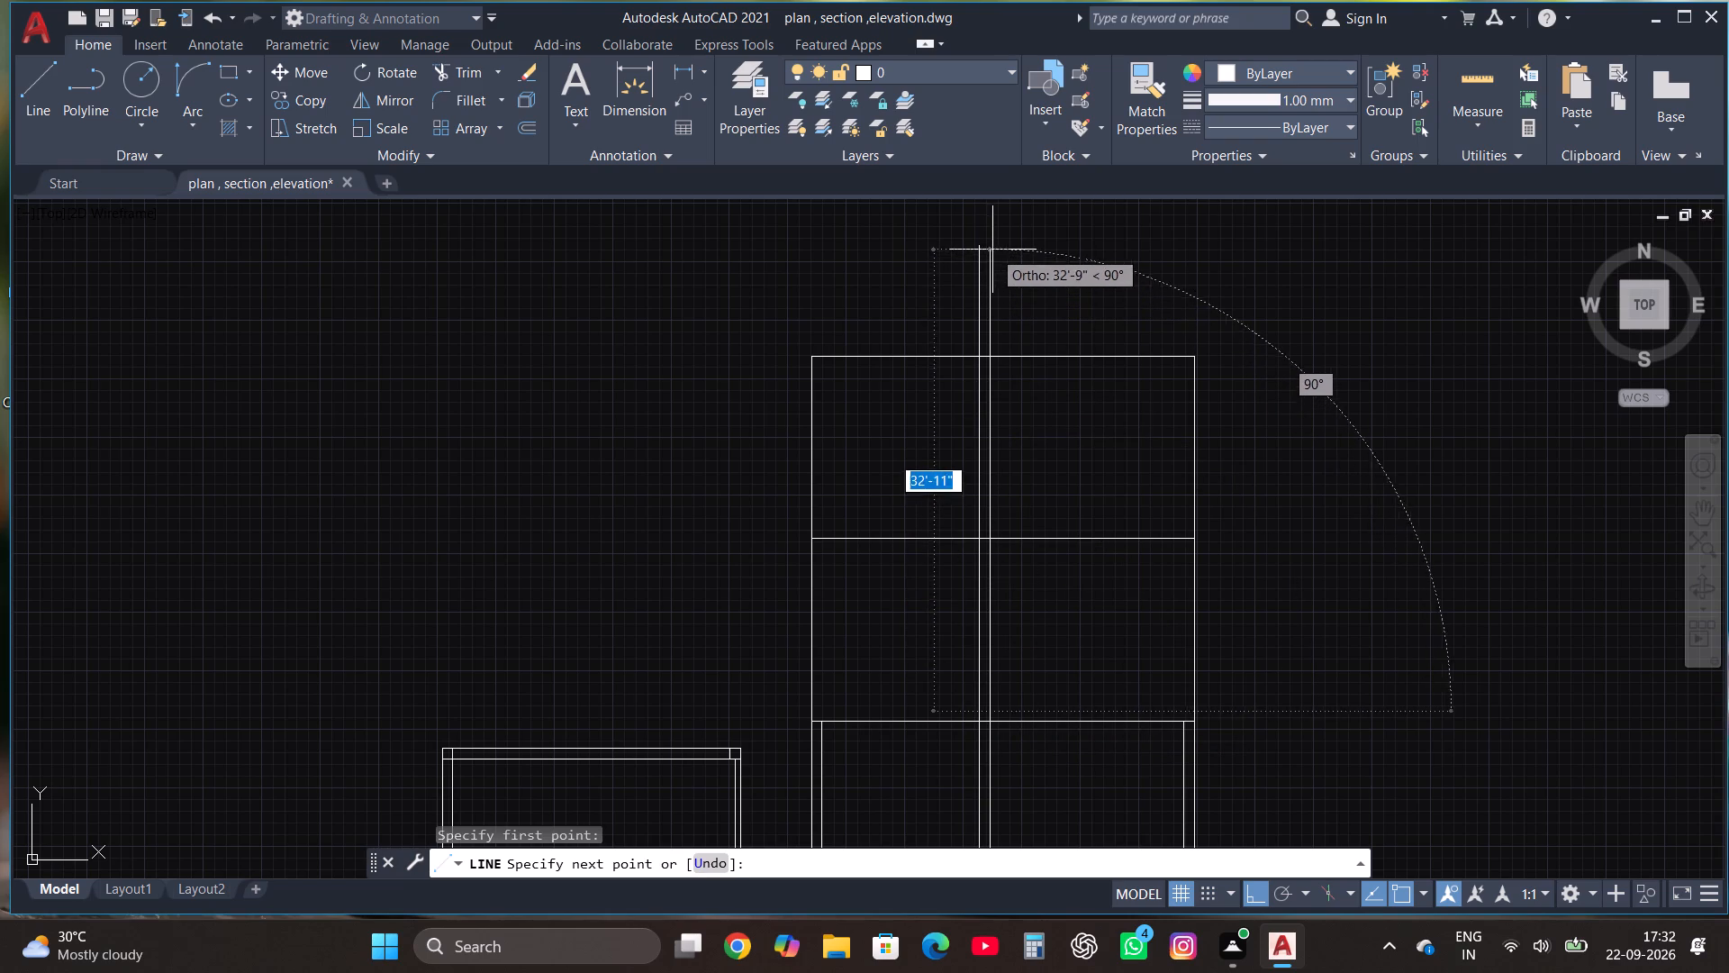
pyautogui.click(992, 249)
pyautogui.scroll(-2, 1000, 319)
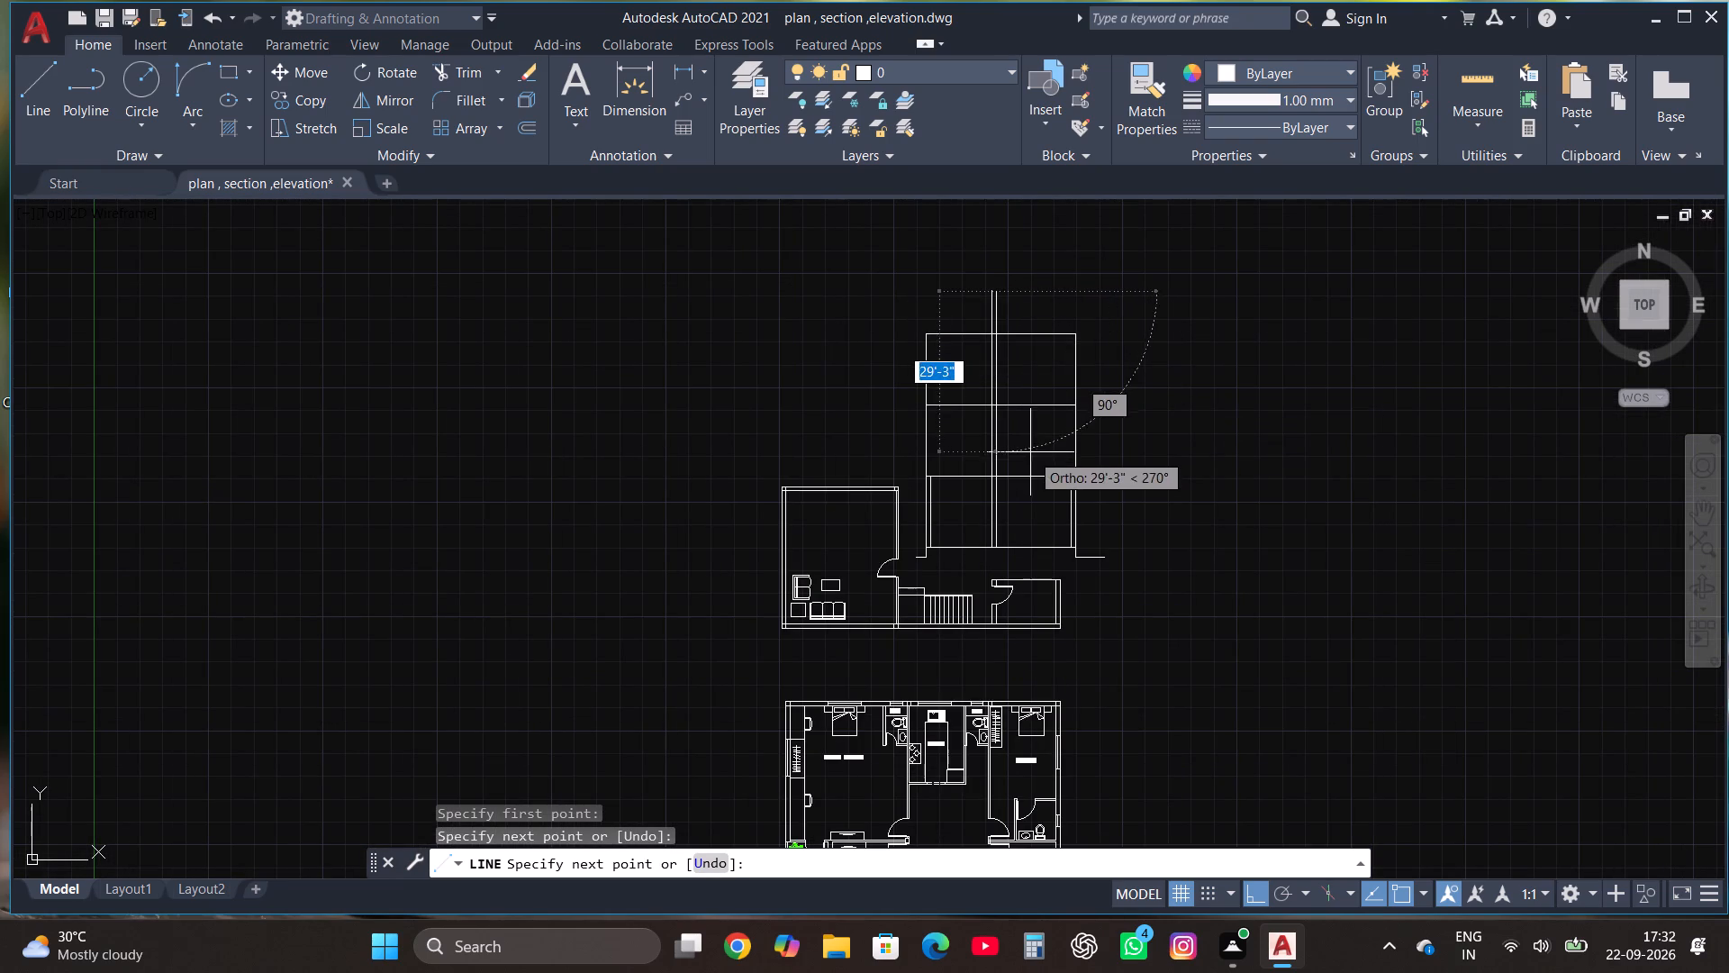
pyautogui.press('Escape')
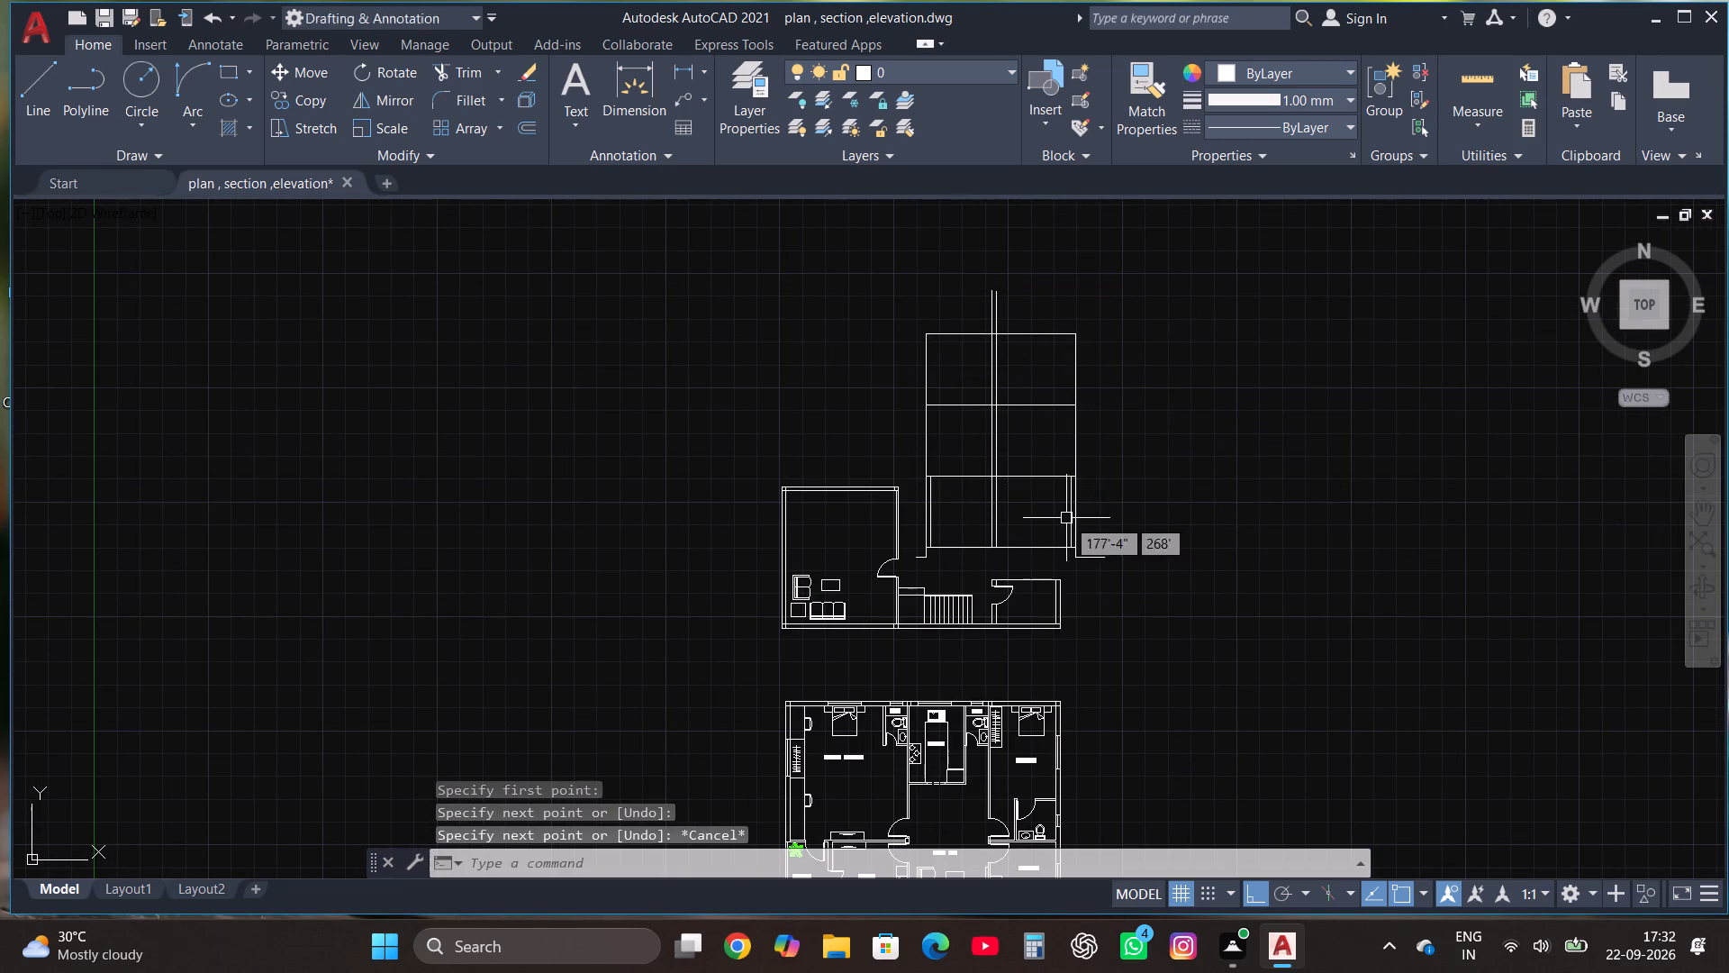
# Draw a vertical line from the raised ground line past the section's top line, about 5'-9" right of the middle wall.
pyautogui.scroll(2, 1064, 476)
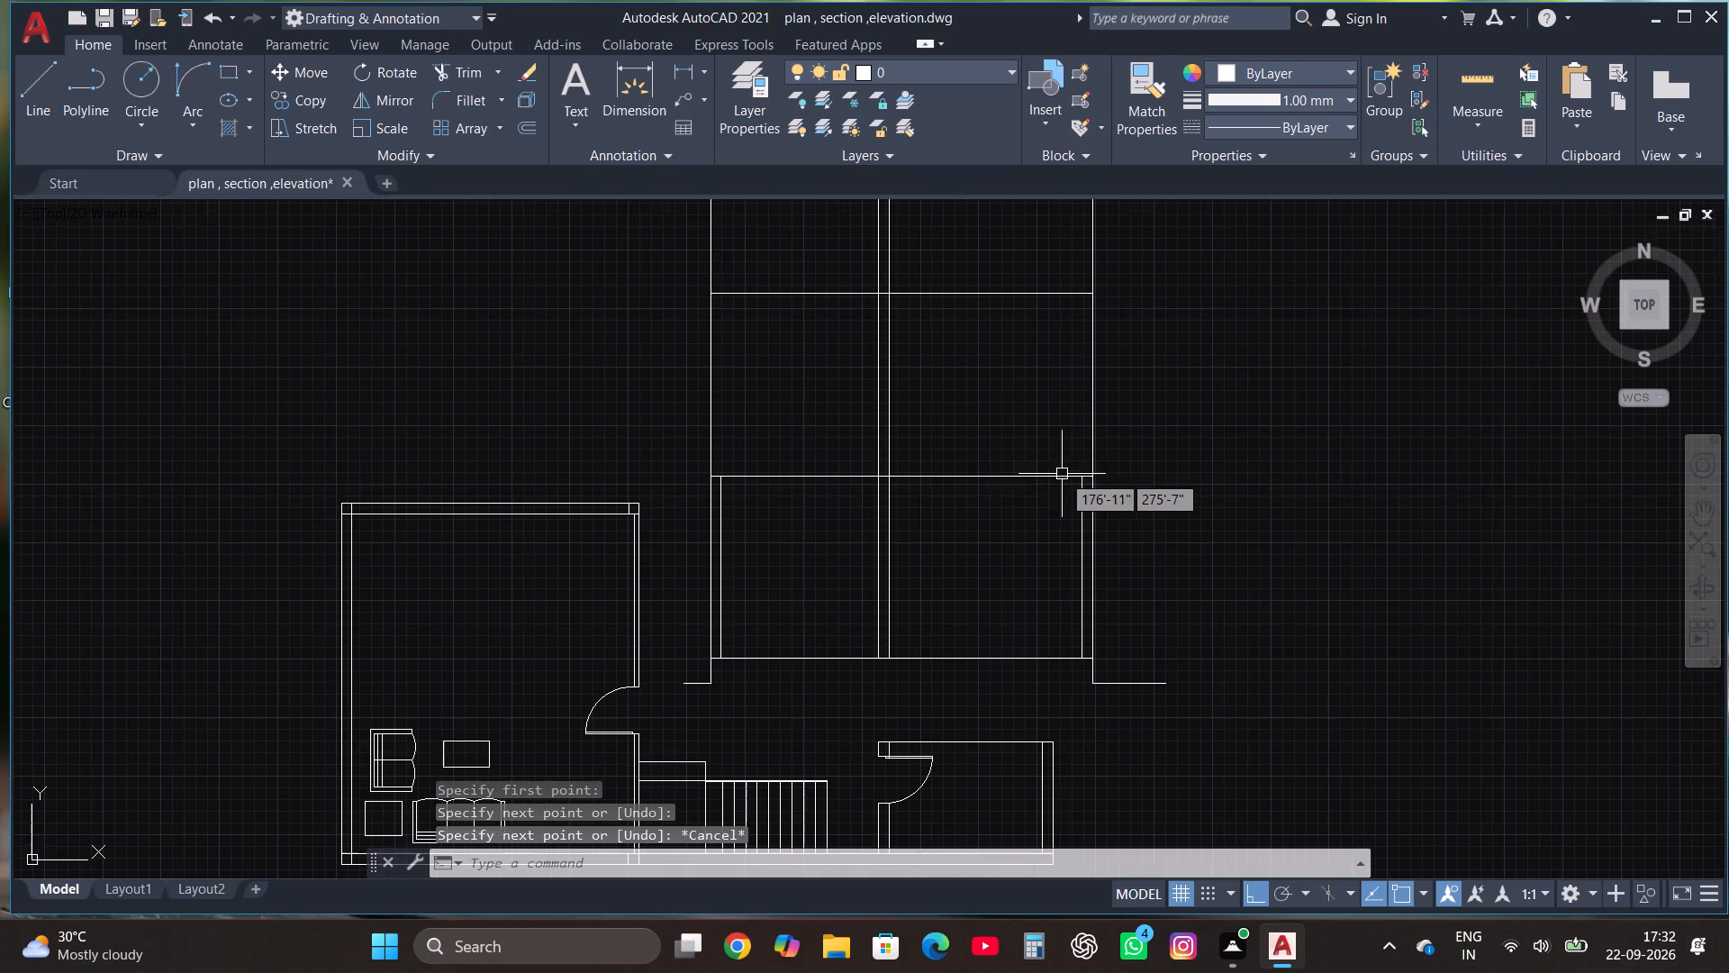
pyautogui.click(42, 78)
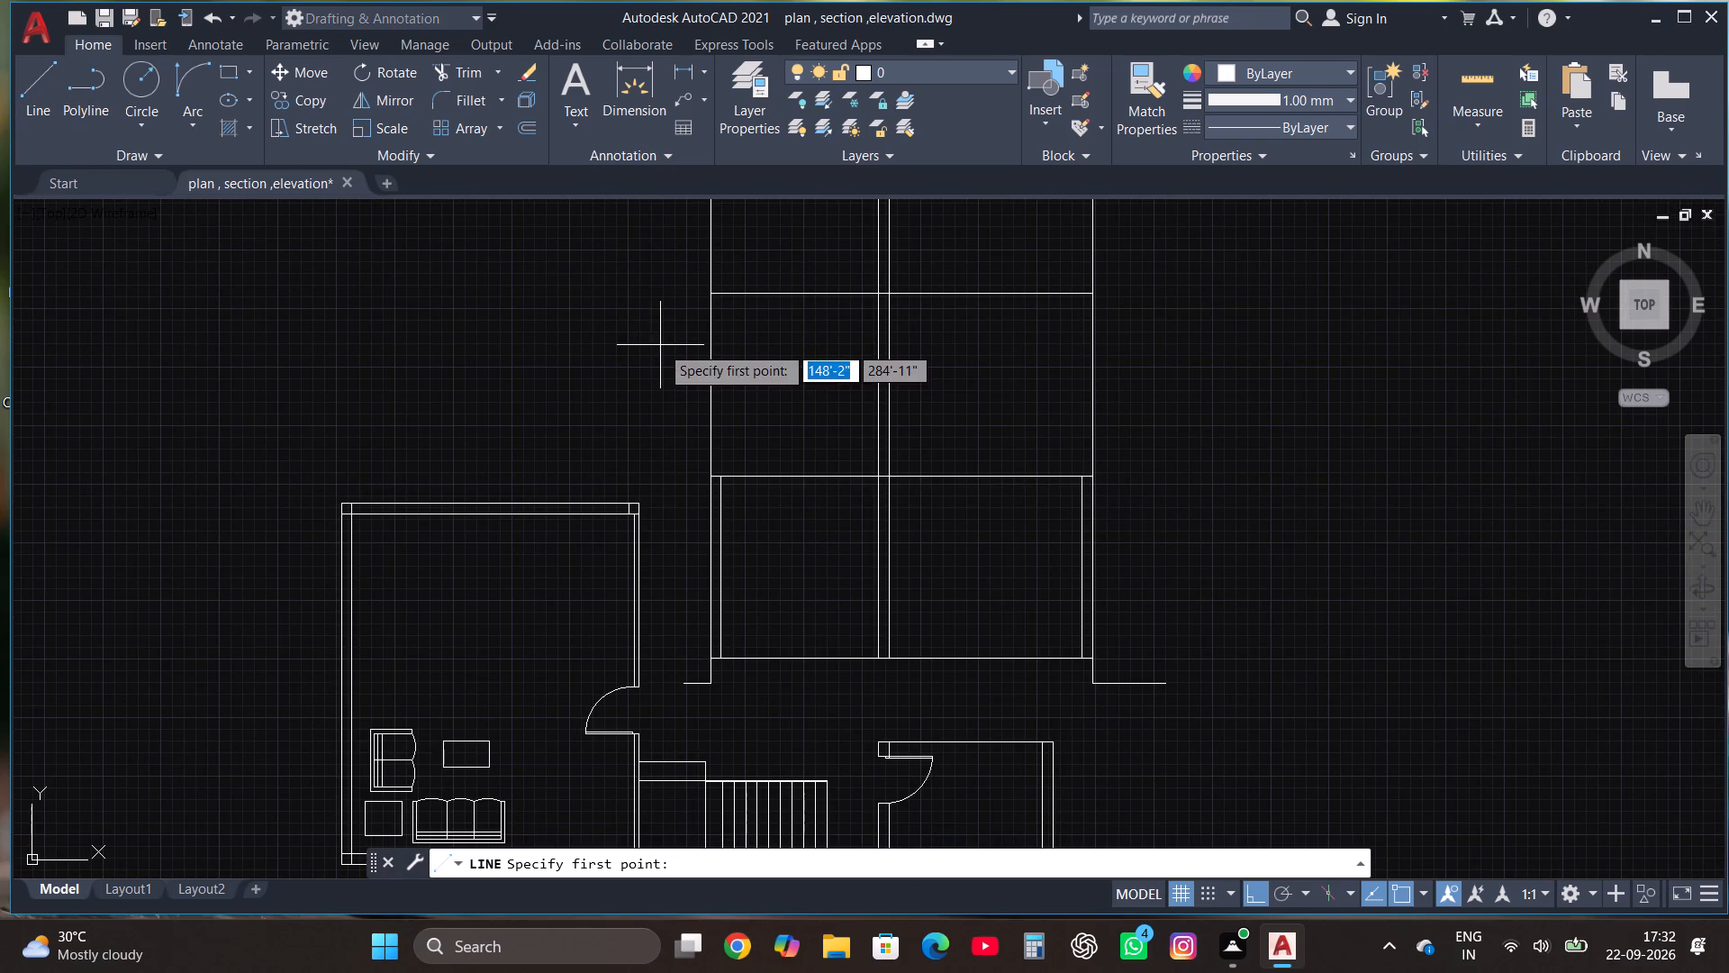
pyautogui.click(969, 659)
pyautogui.scroll(-1, 969, 659)
pyautogui.scroll(2, 972, 300)
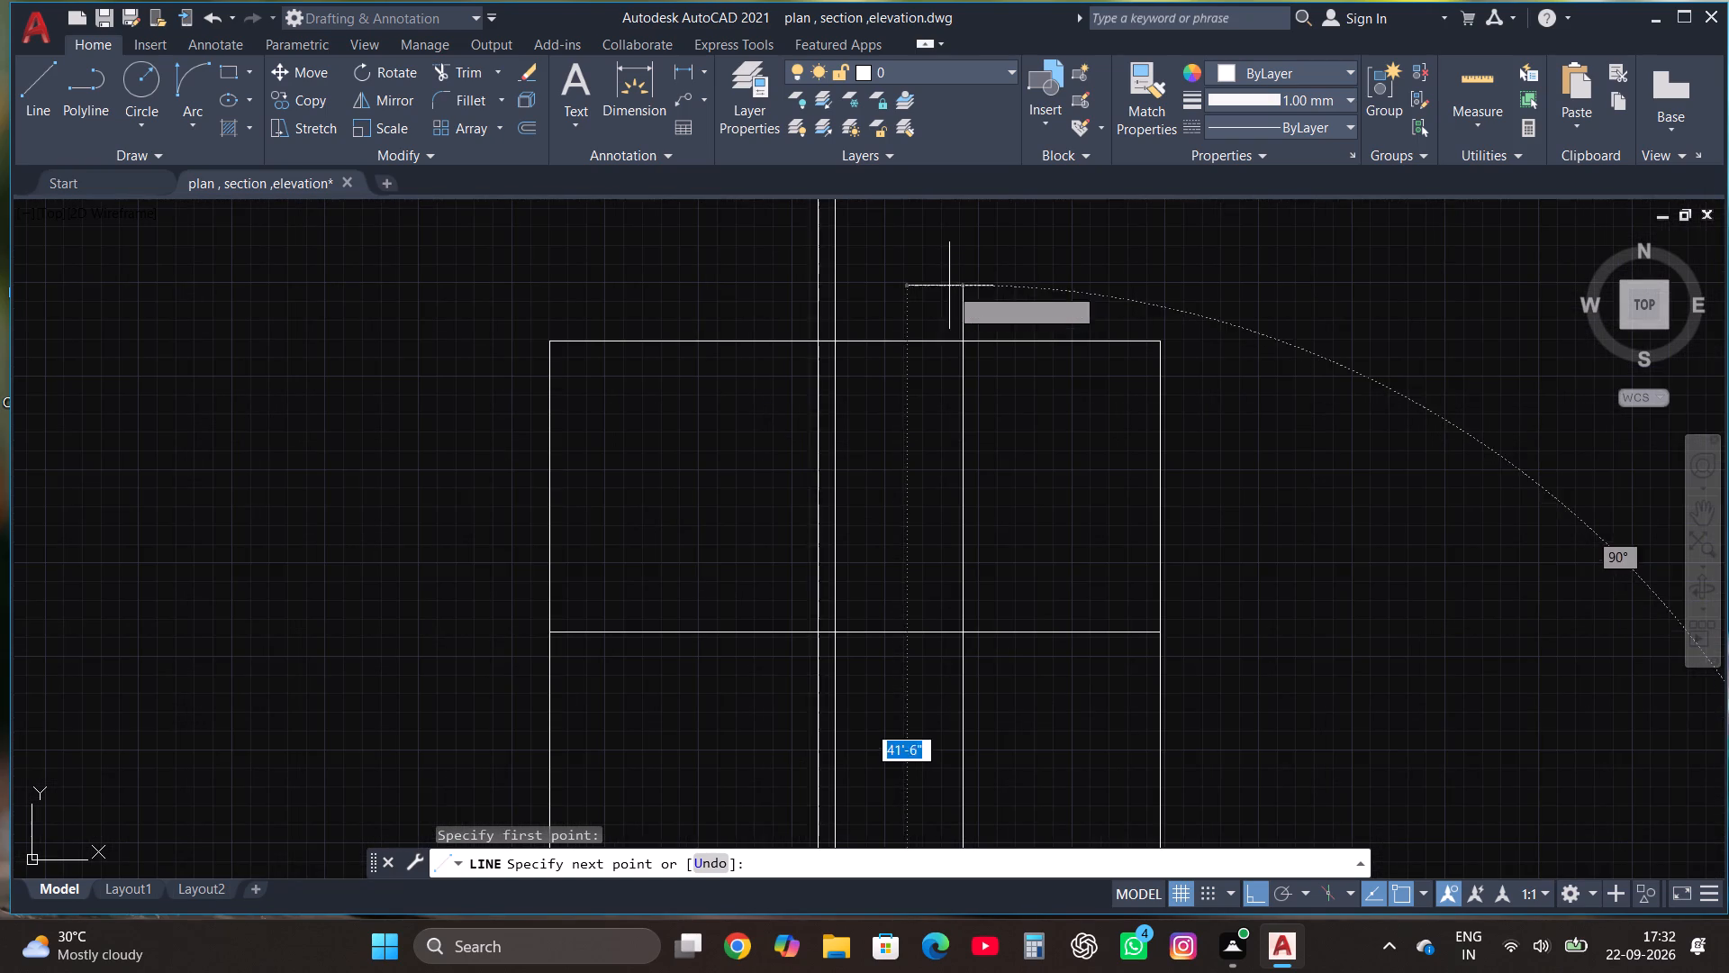
pyautogui.click(949, 286)
# Trim the part of the new vertical line that projects above the section's top line.
pyautogui.click(457, 66)
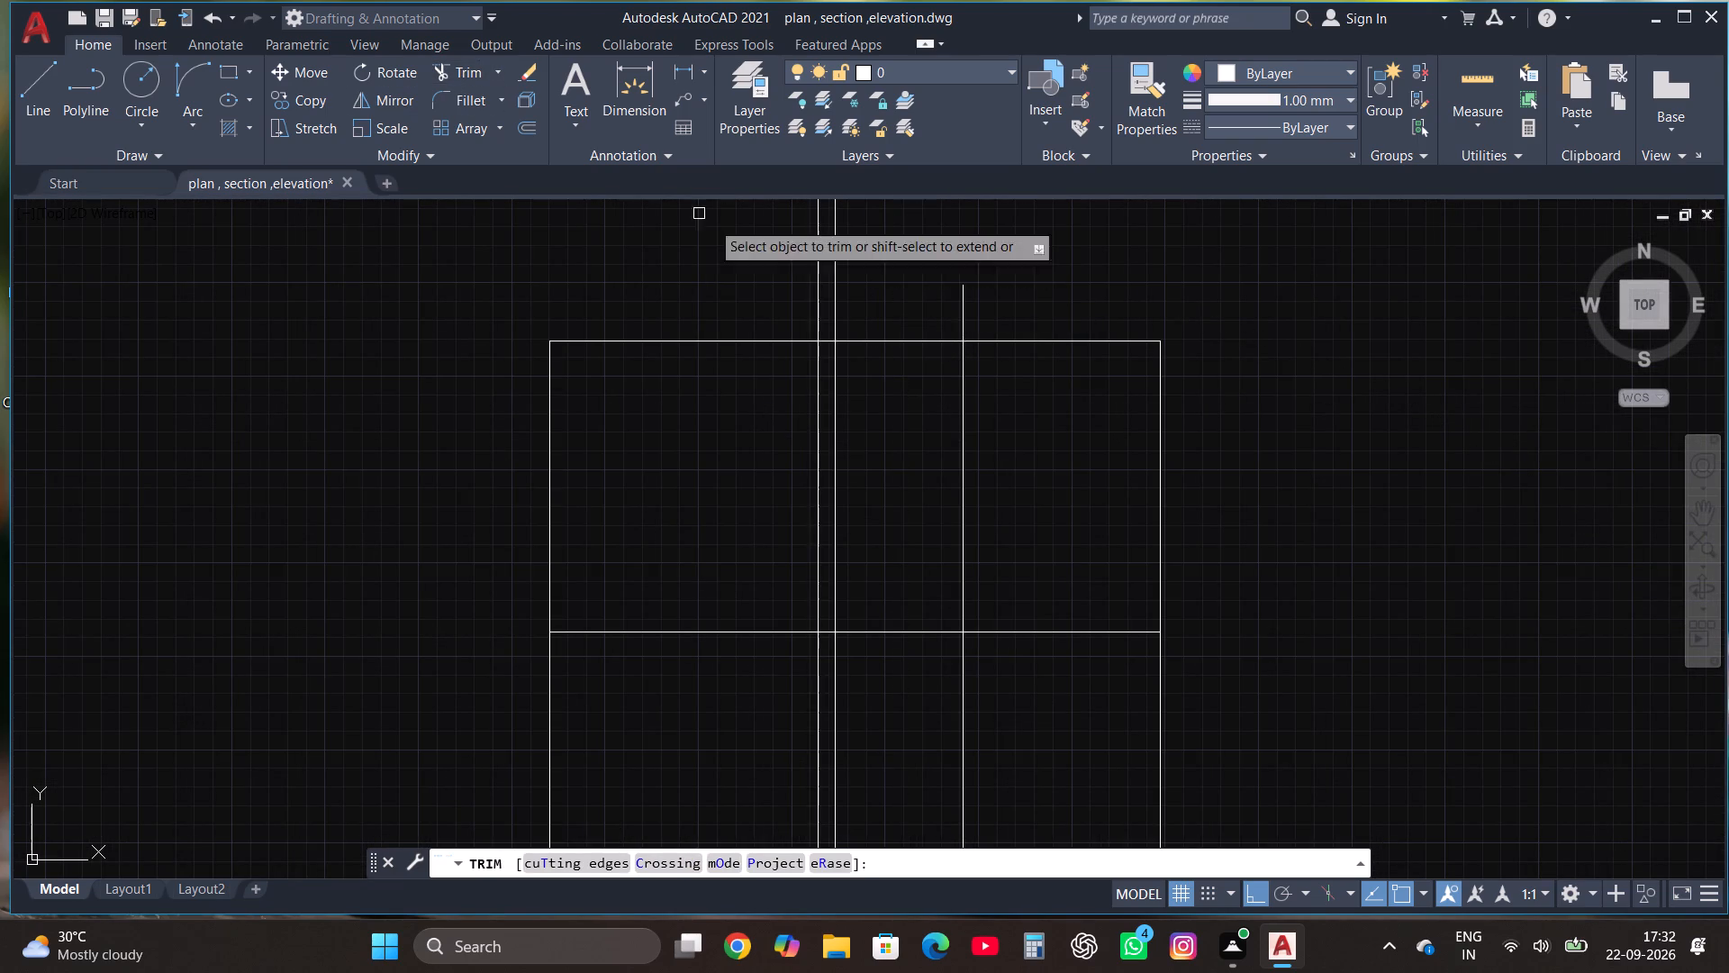
pyautogui.click(959, 309)
pyautogui.press('Escape')
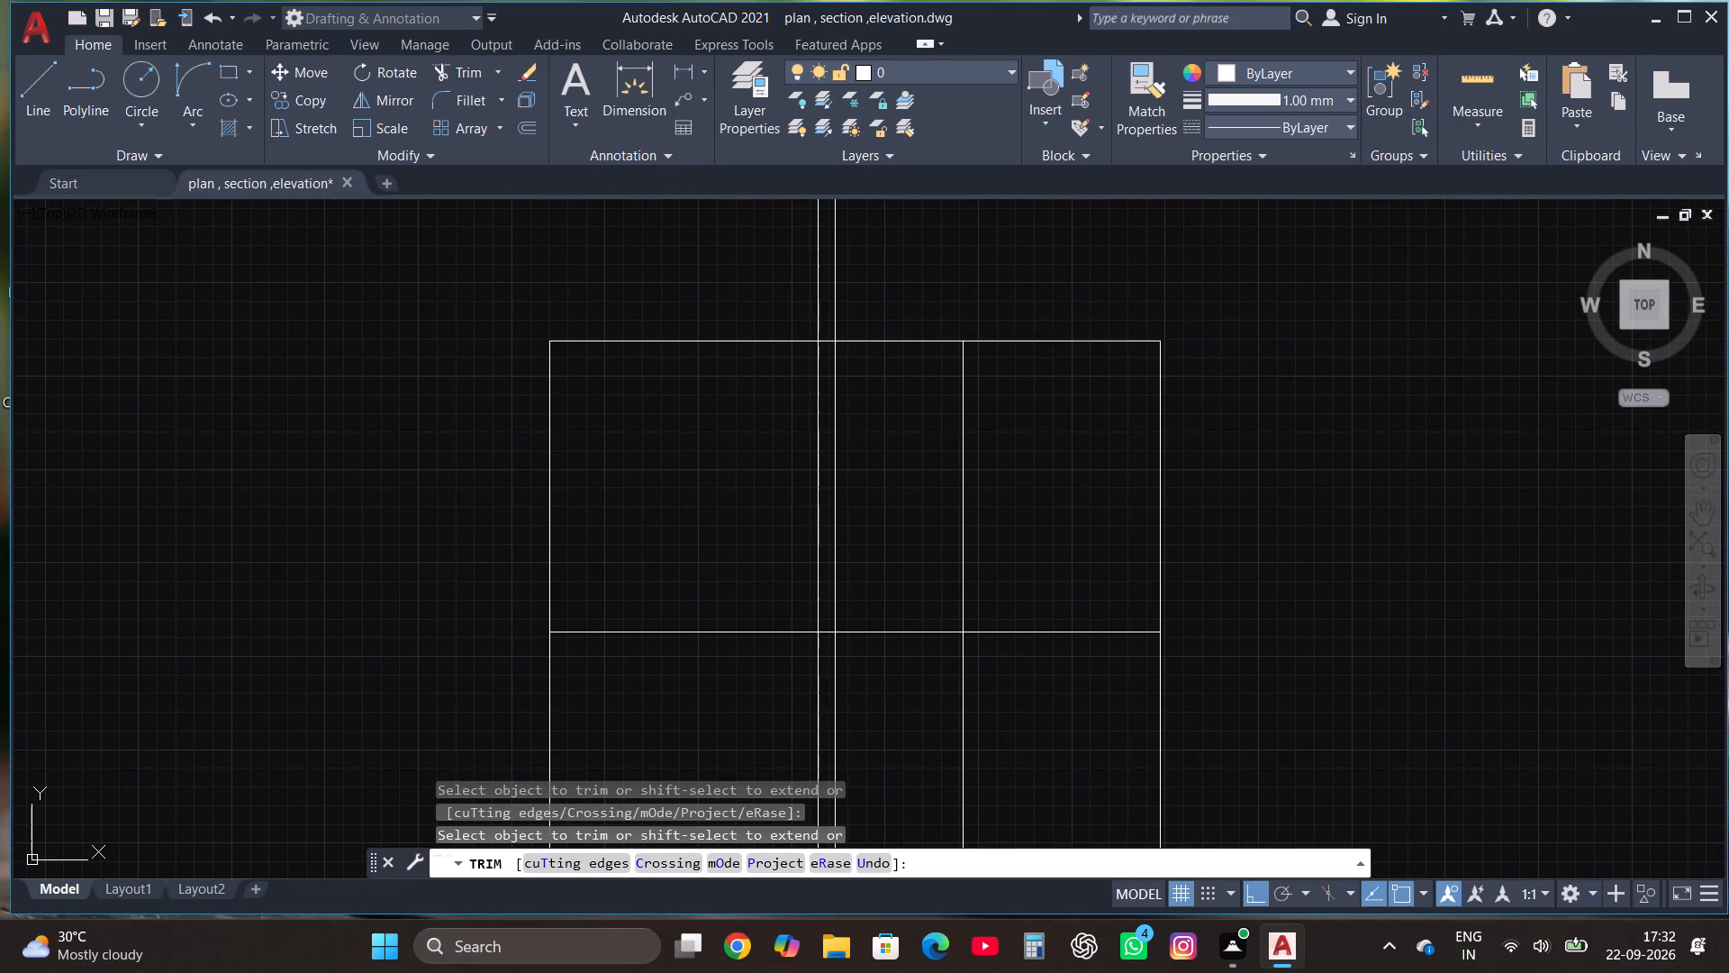
# Copy the trimmed vertical line 4.5" to the right to form a thin partition wall.
pyautogui.scroll(-2, 959, 309)
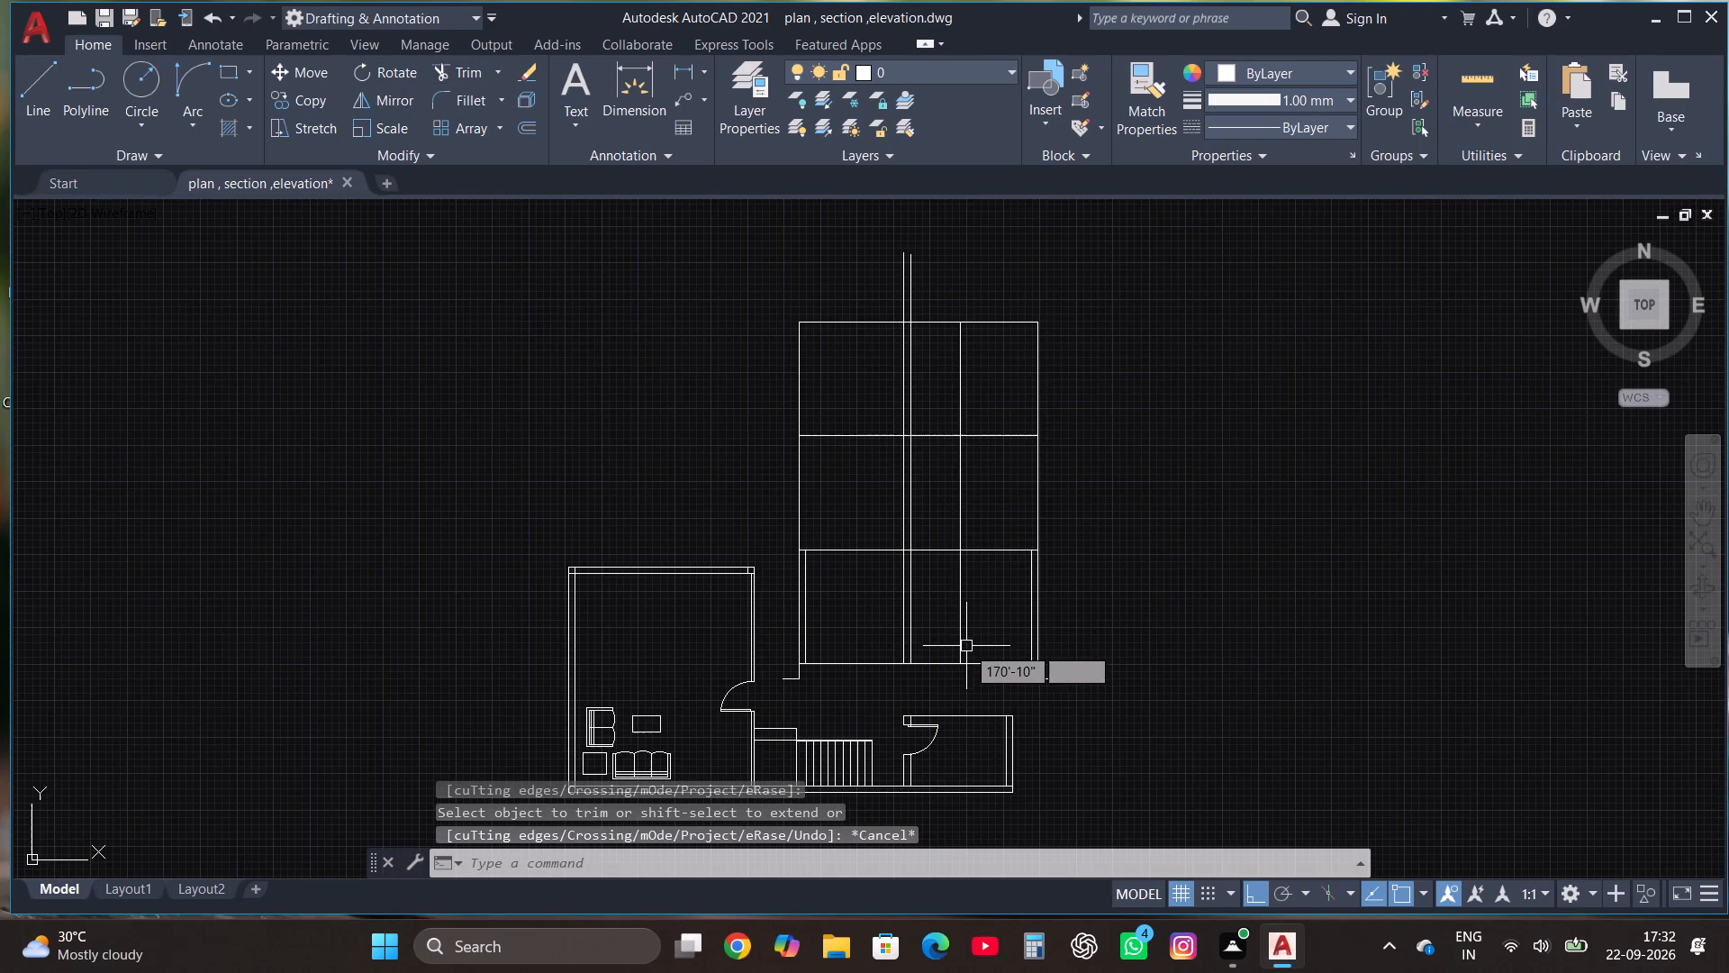
pyautogui.scroll(1, 966, 646)
pyautogui.click(958, 623)
pyautogui.click(313, 105)
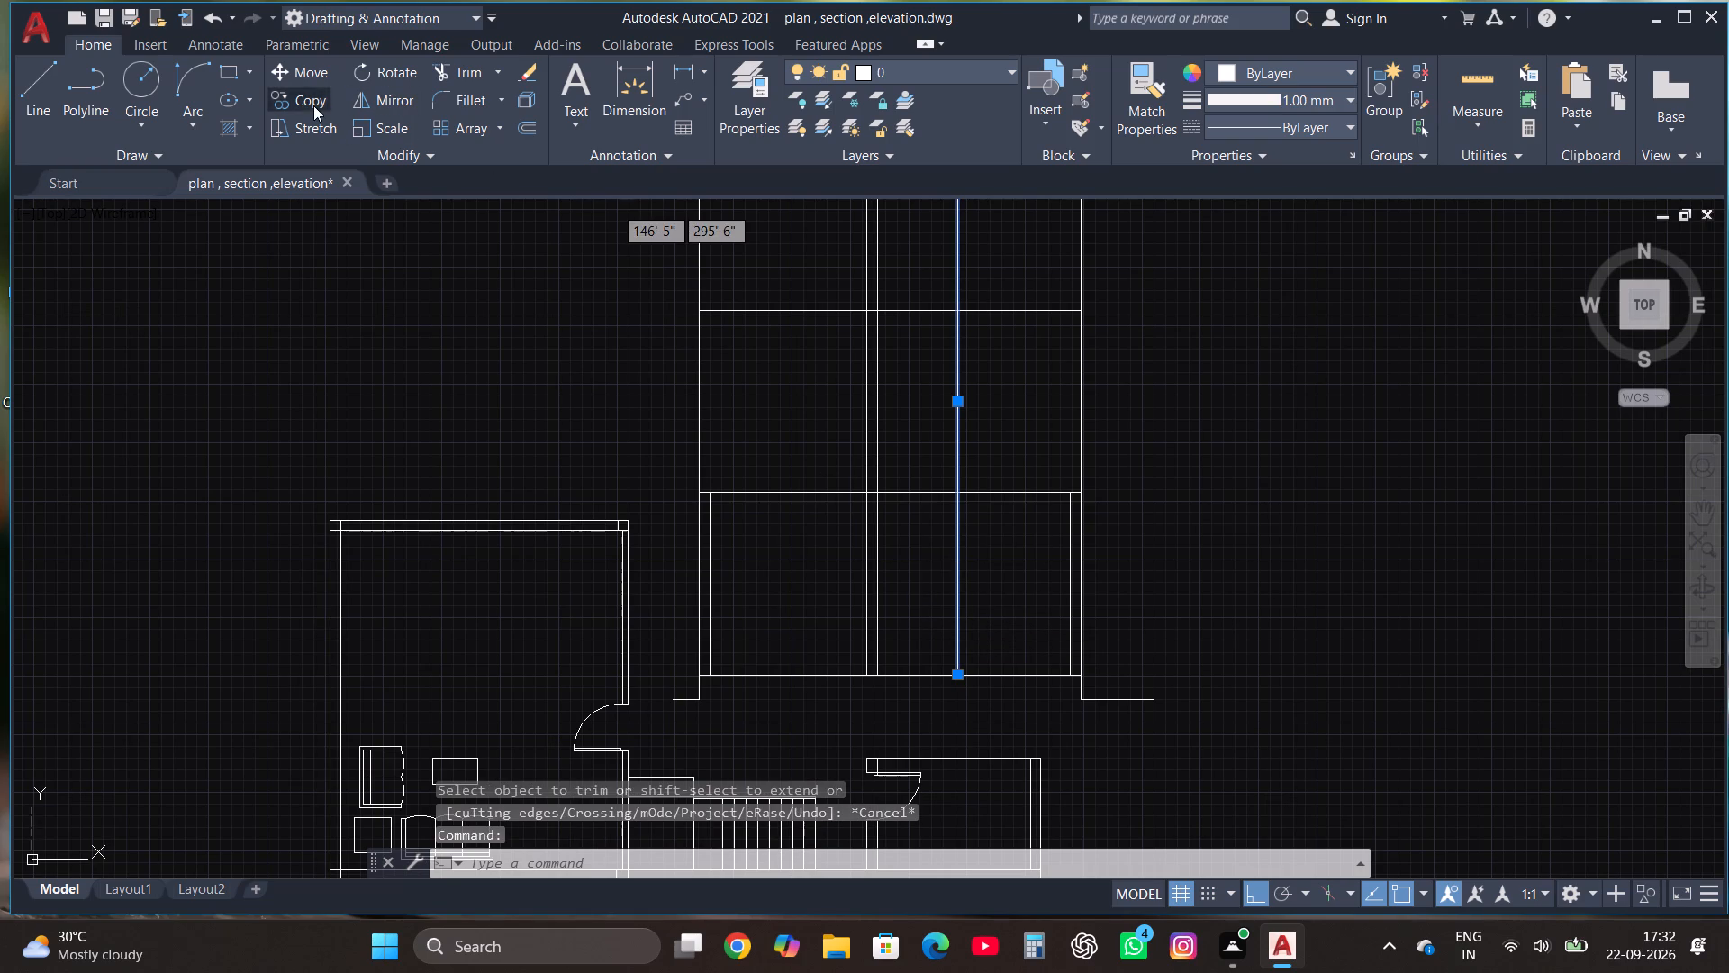
pyautogui.scroll(2, 954, 698)
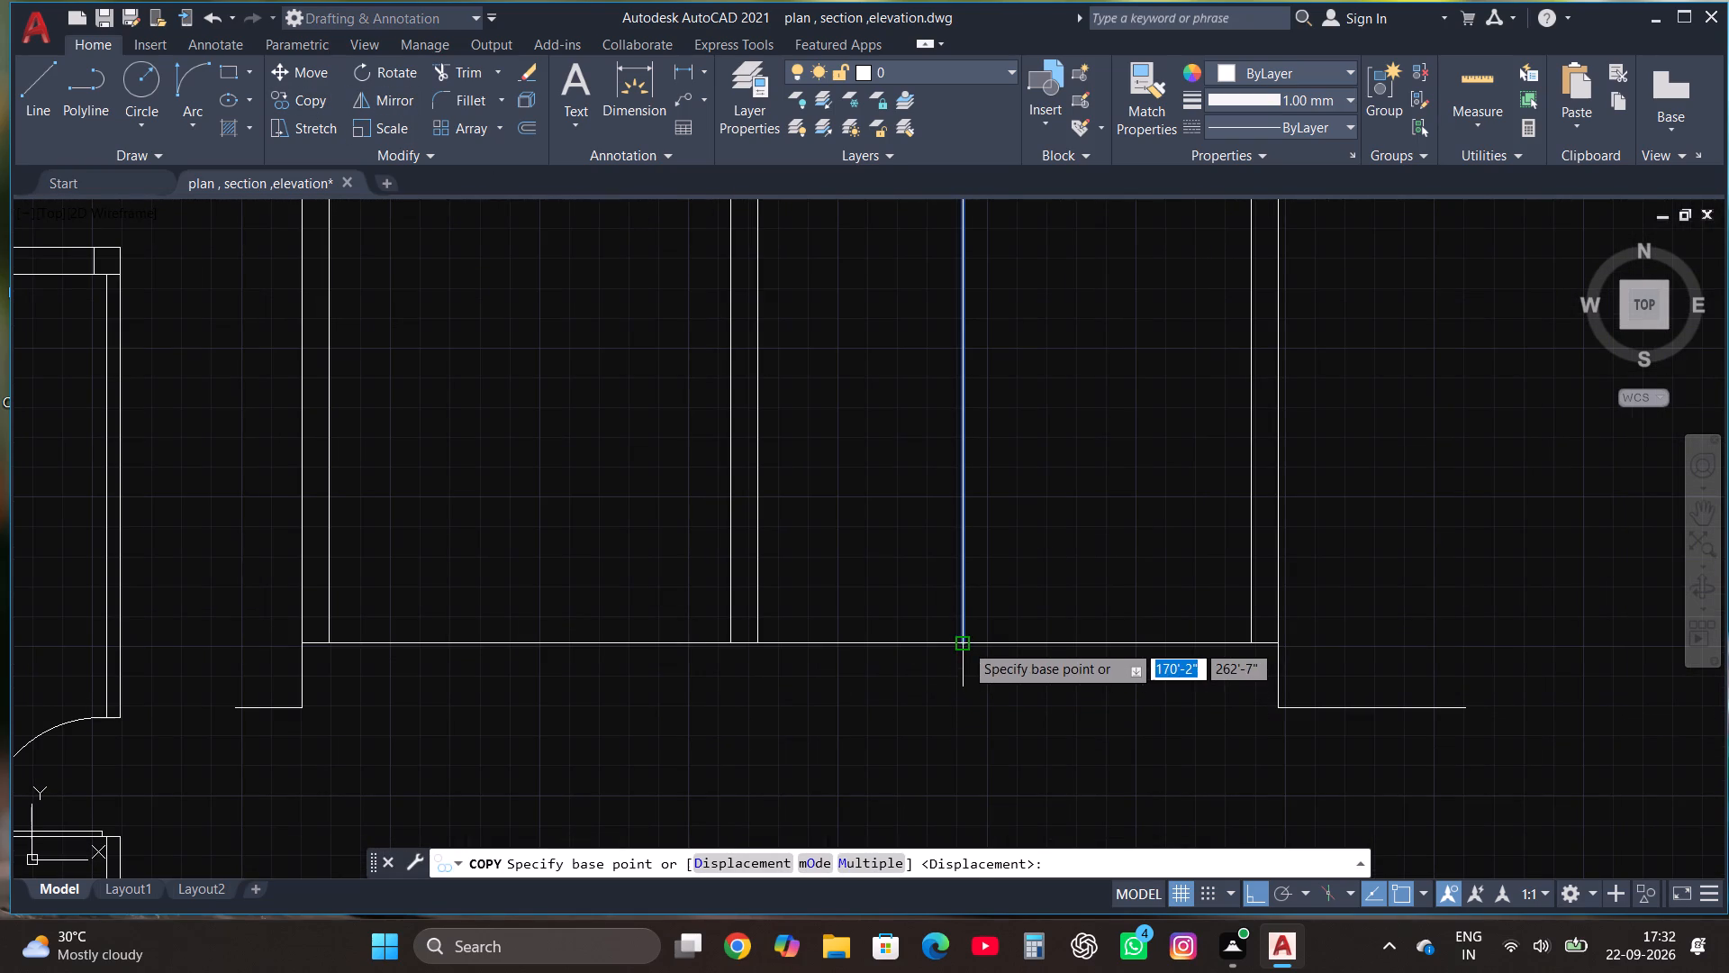
pyautogui.click(964, 643)
pyautogui.write('4.5"')
pyautogui.press('Return')
pyautogui.press('Escape')
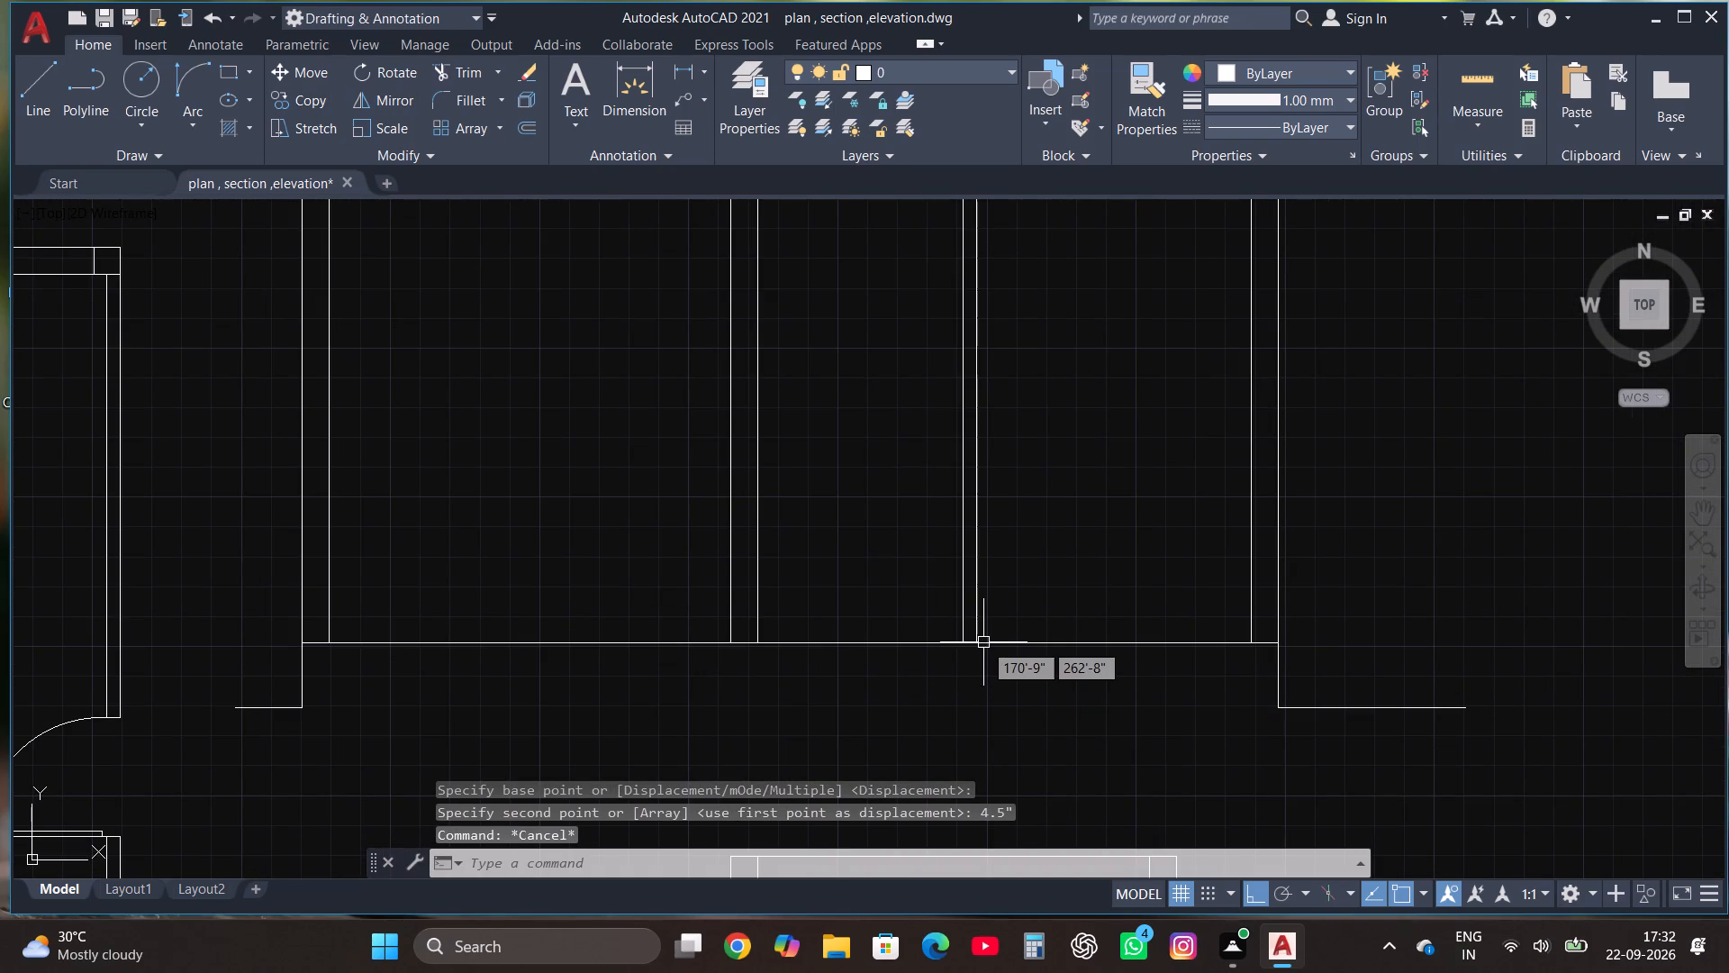
# Draw a 3' horizontal line leftward from the middle wall's left face, near mid-height of the lowest storey.
pyautogui.scroll(-4, 983, 642)
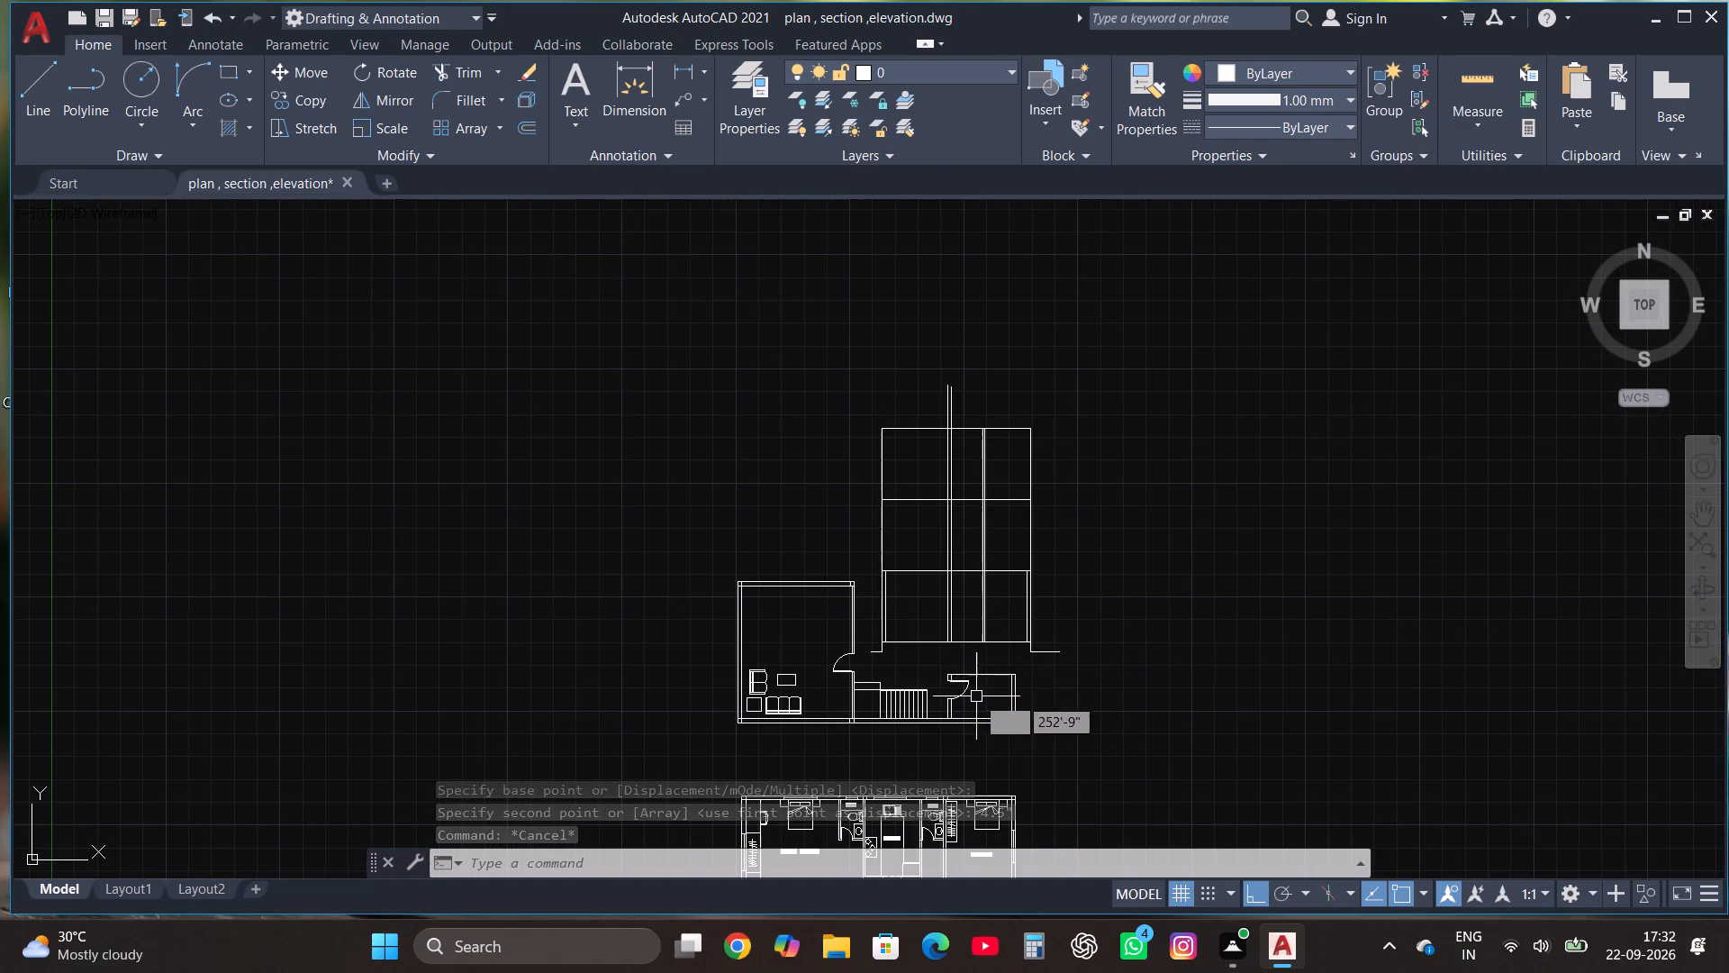
pyautogui.scroll(1, 935, 656)
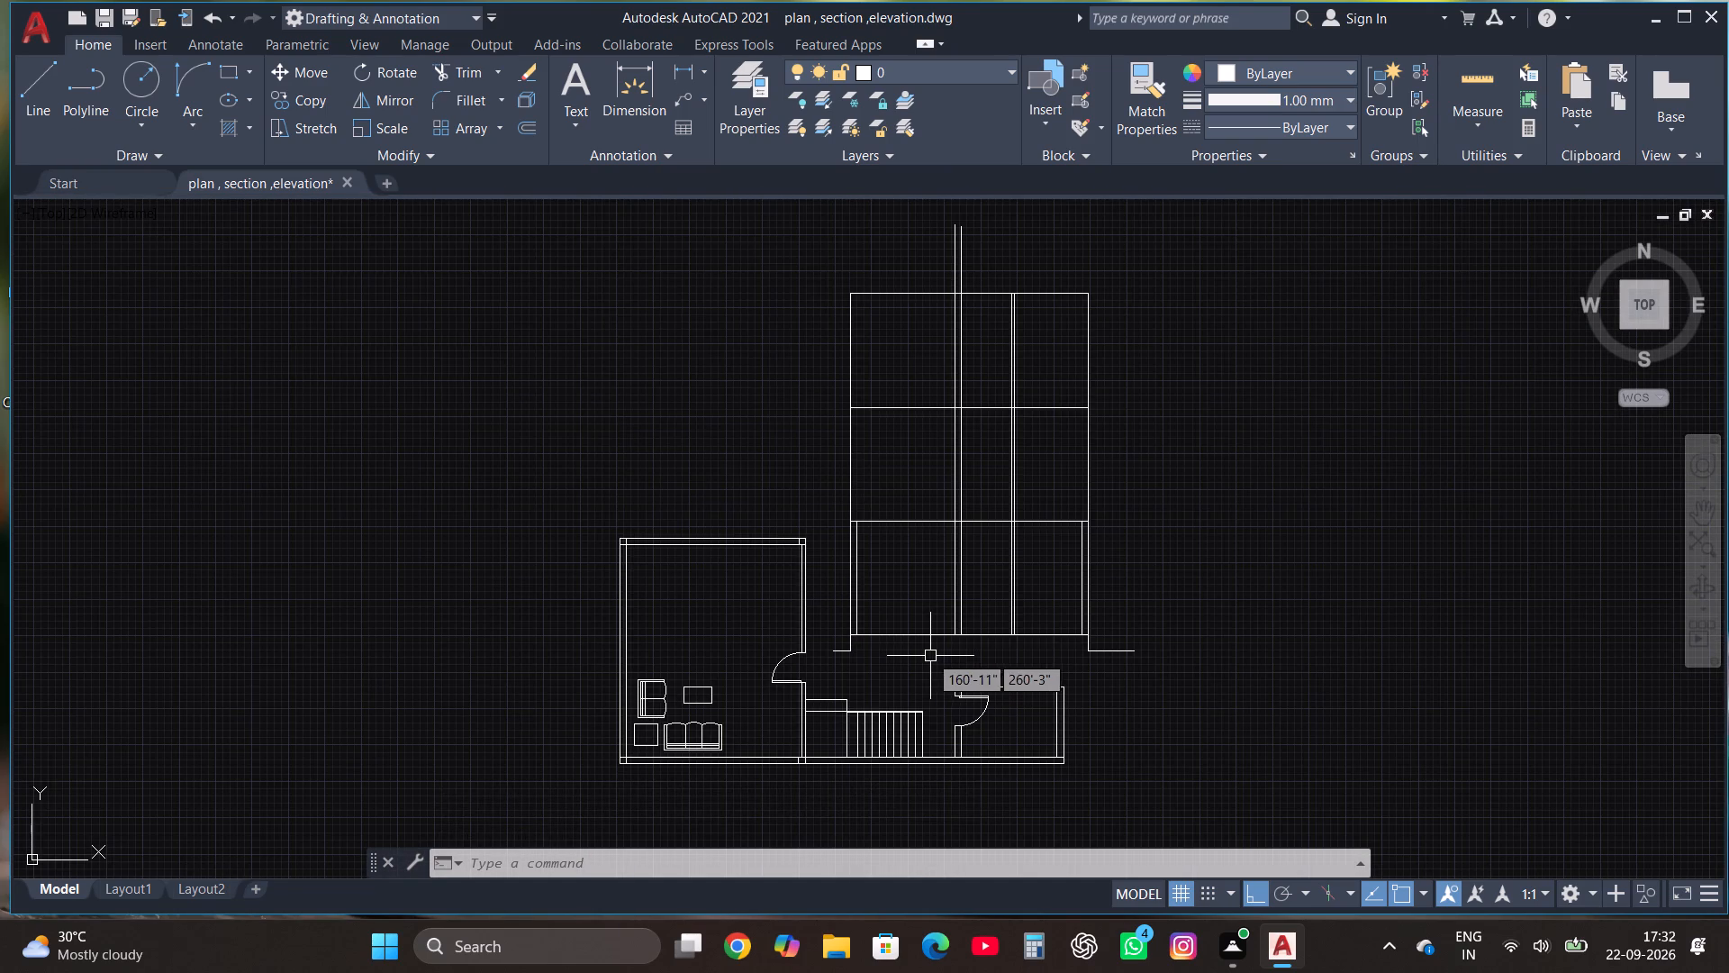
pyautogui.scroll(2, 919, 614)
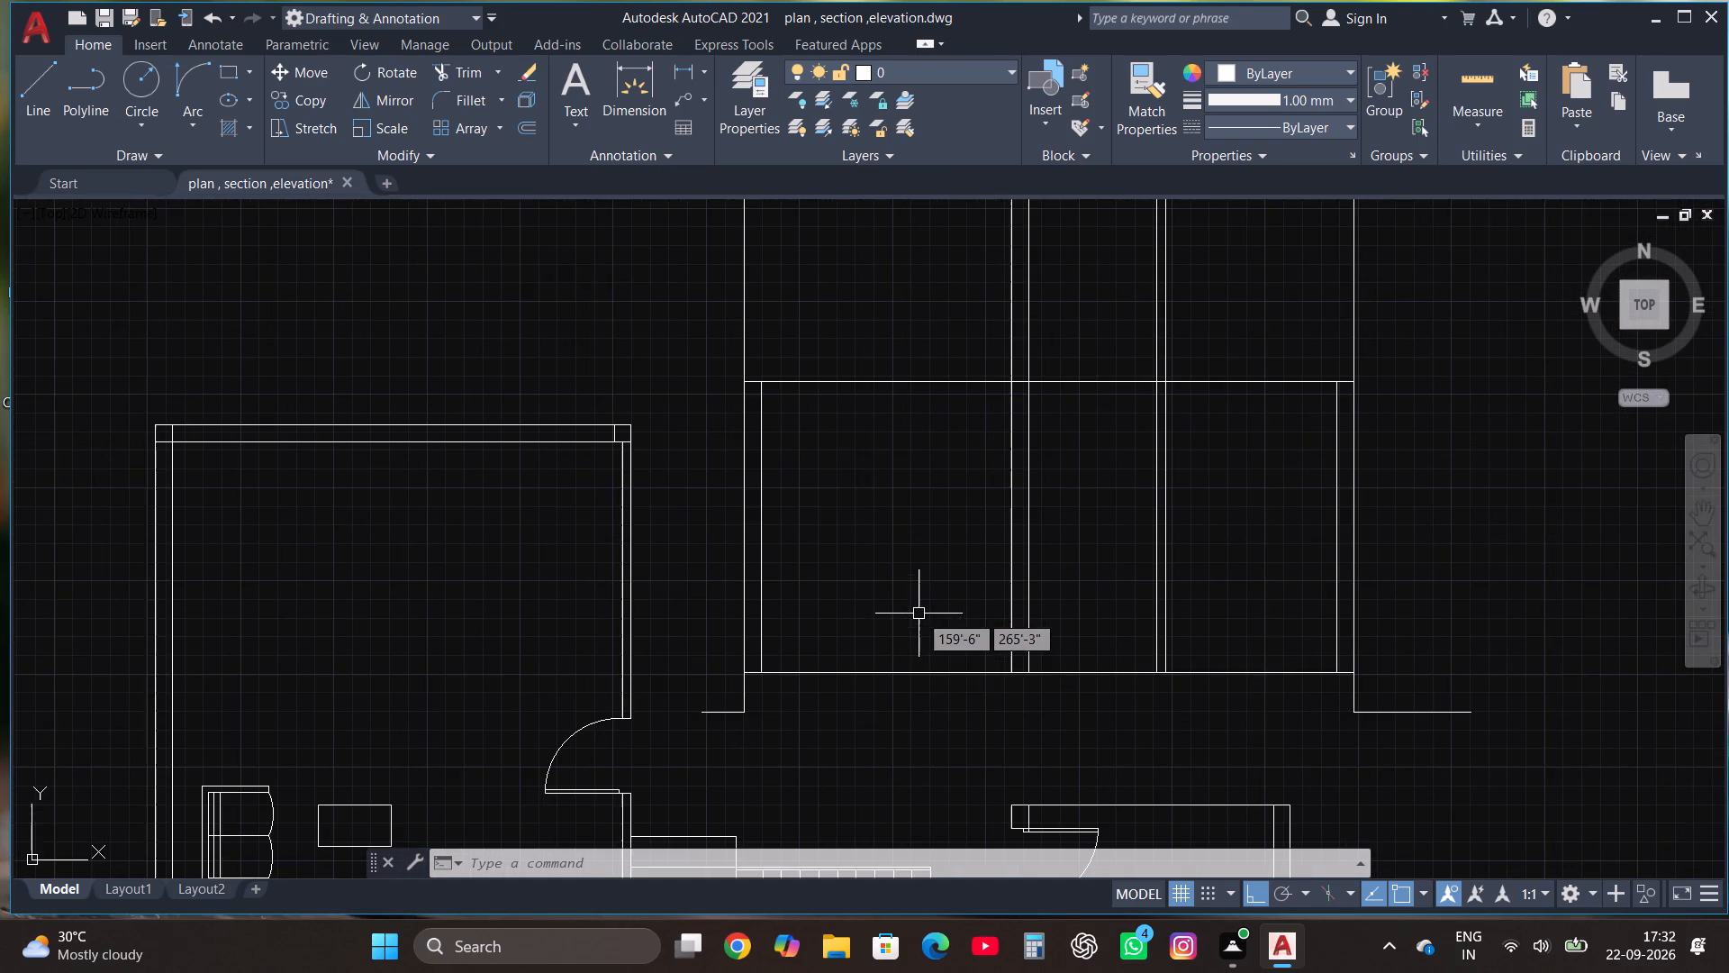
pyautogui.click(50, 79)
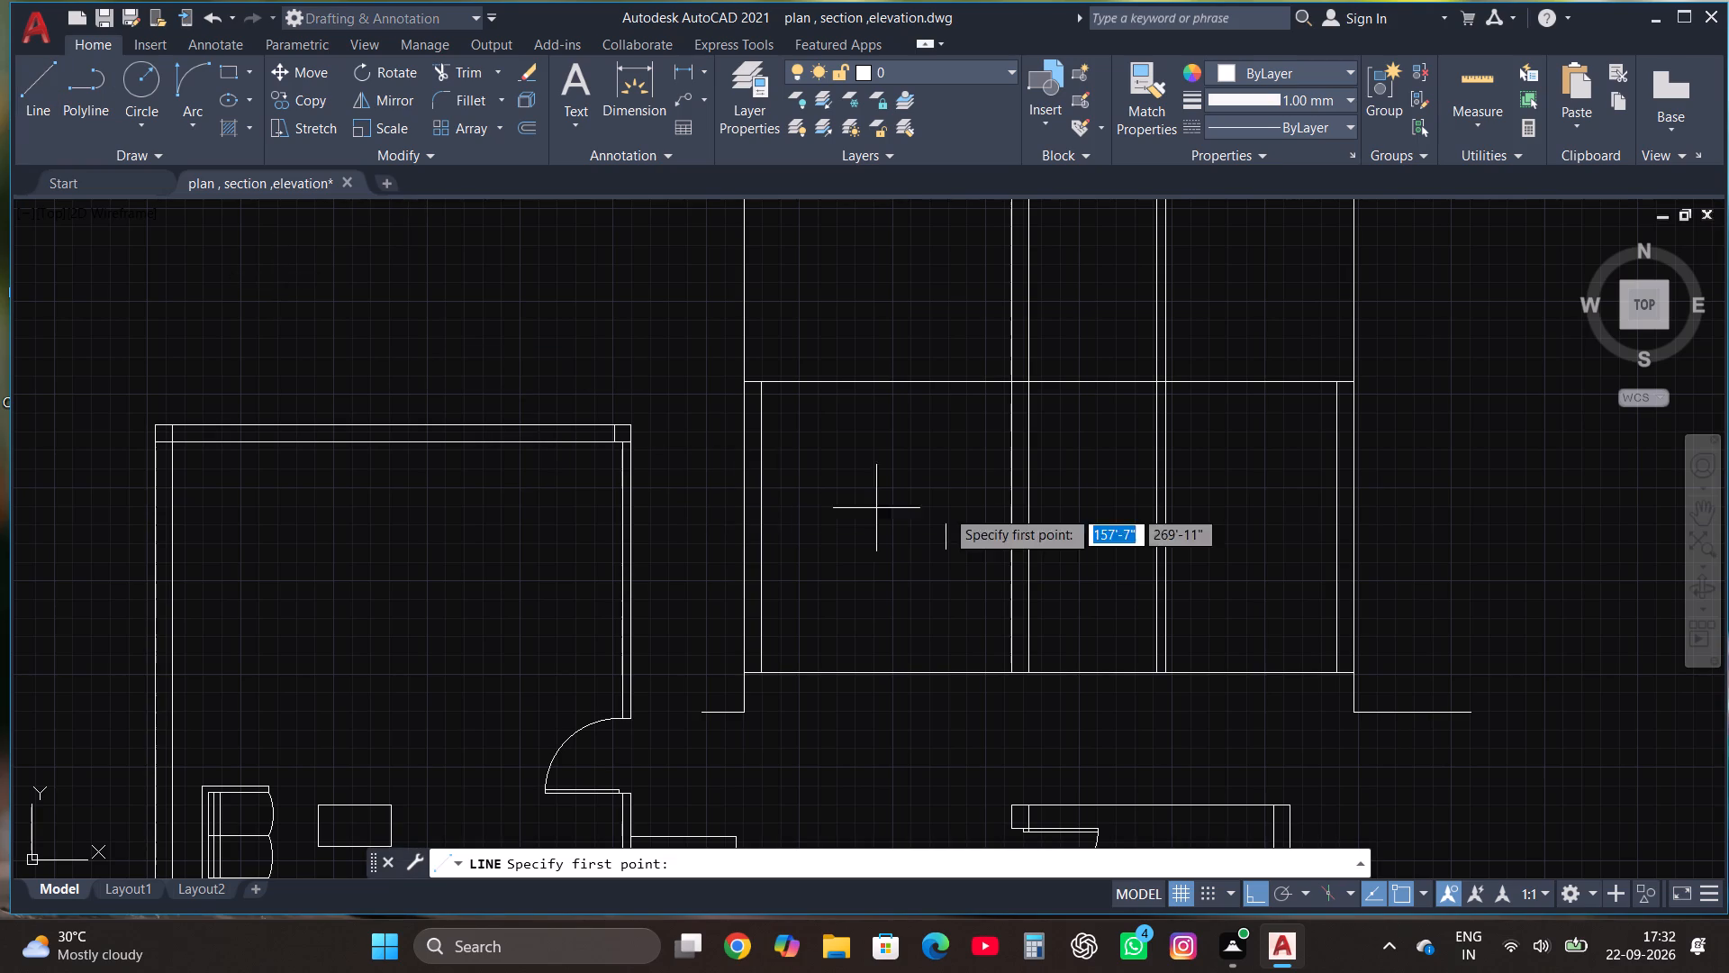
pyautogui.click(1013, 512)
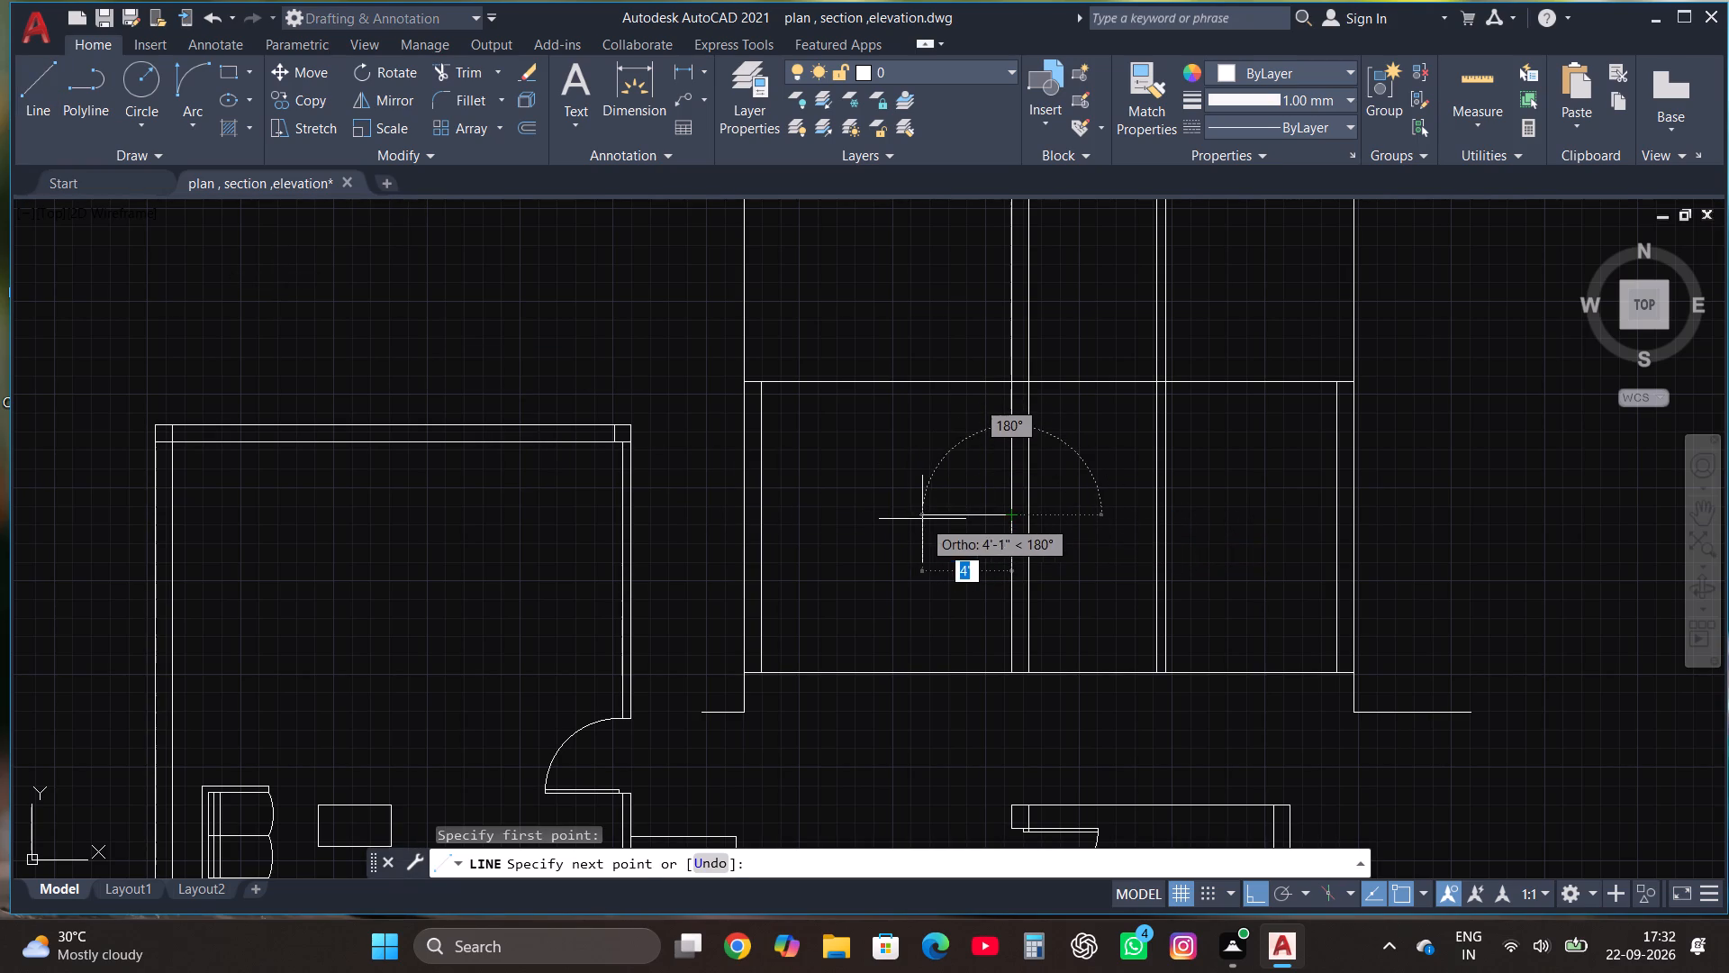
pyautogui.write("3'")
pyautogui.press('Return')
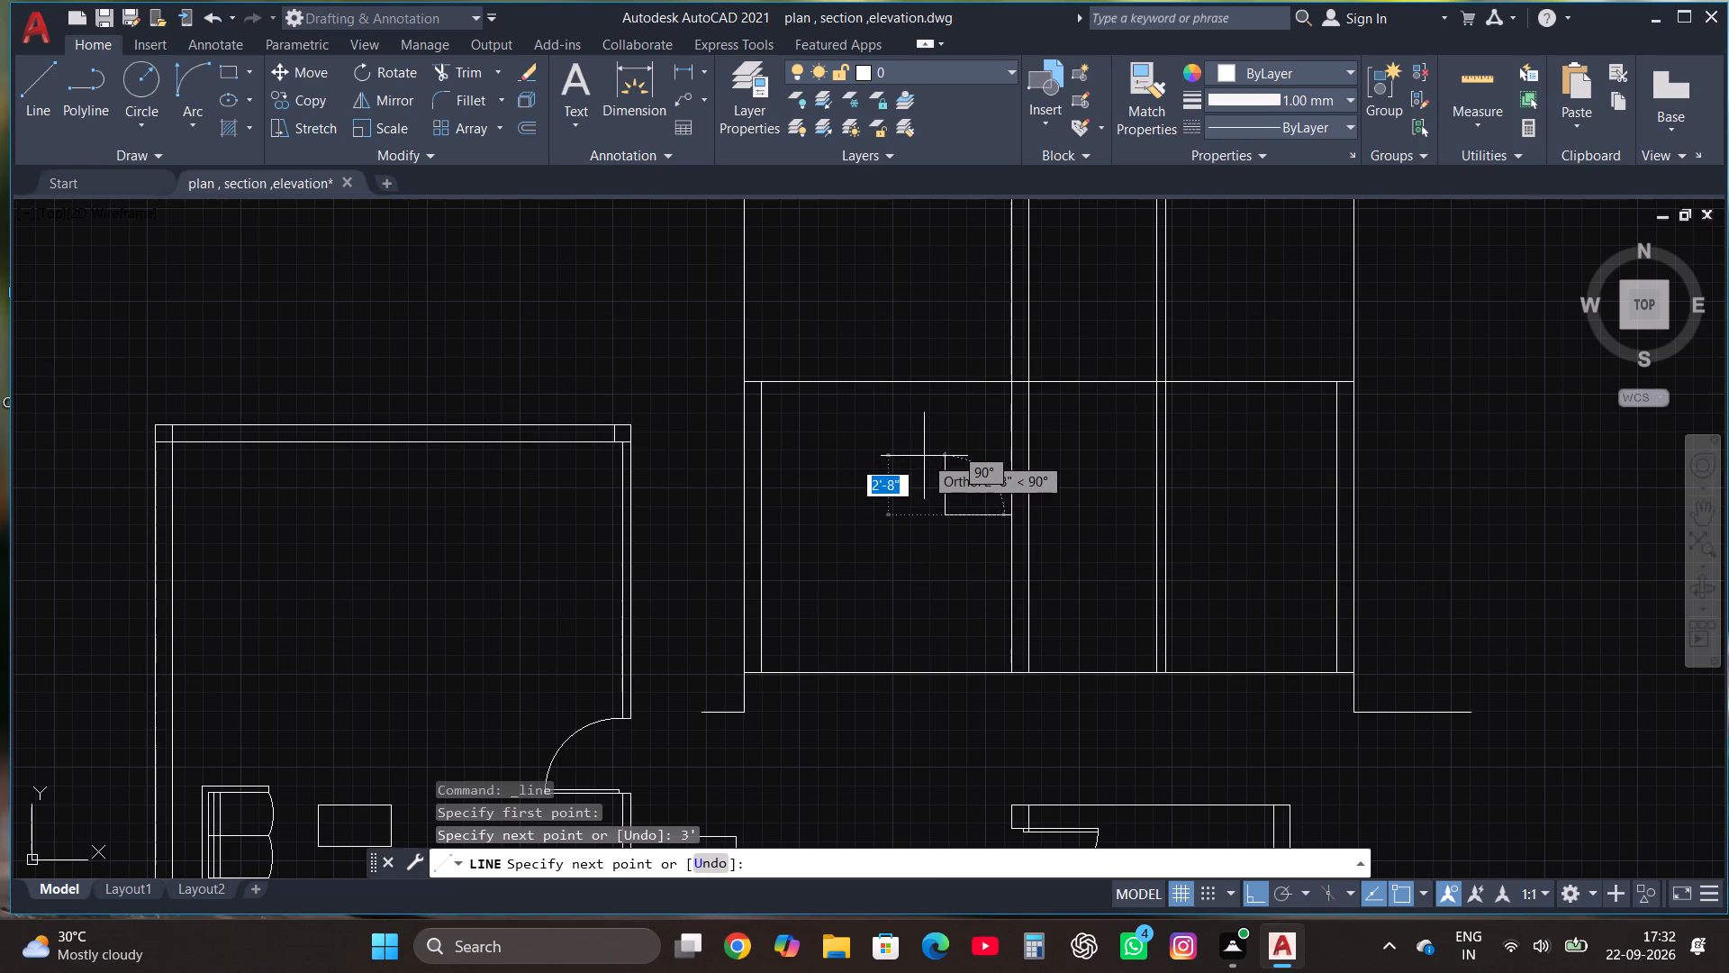
pyautogui.press('Escape')
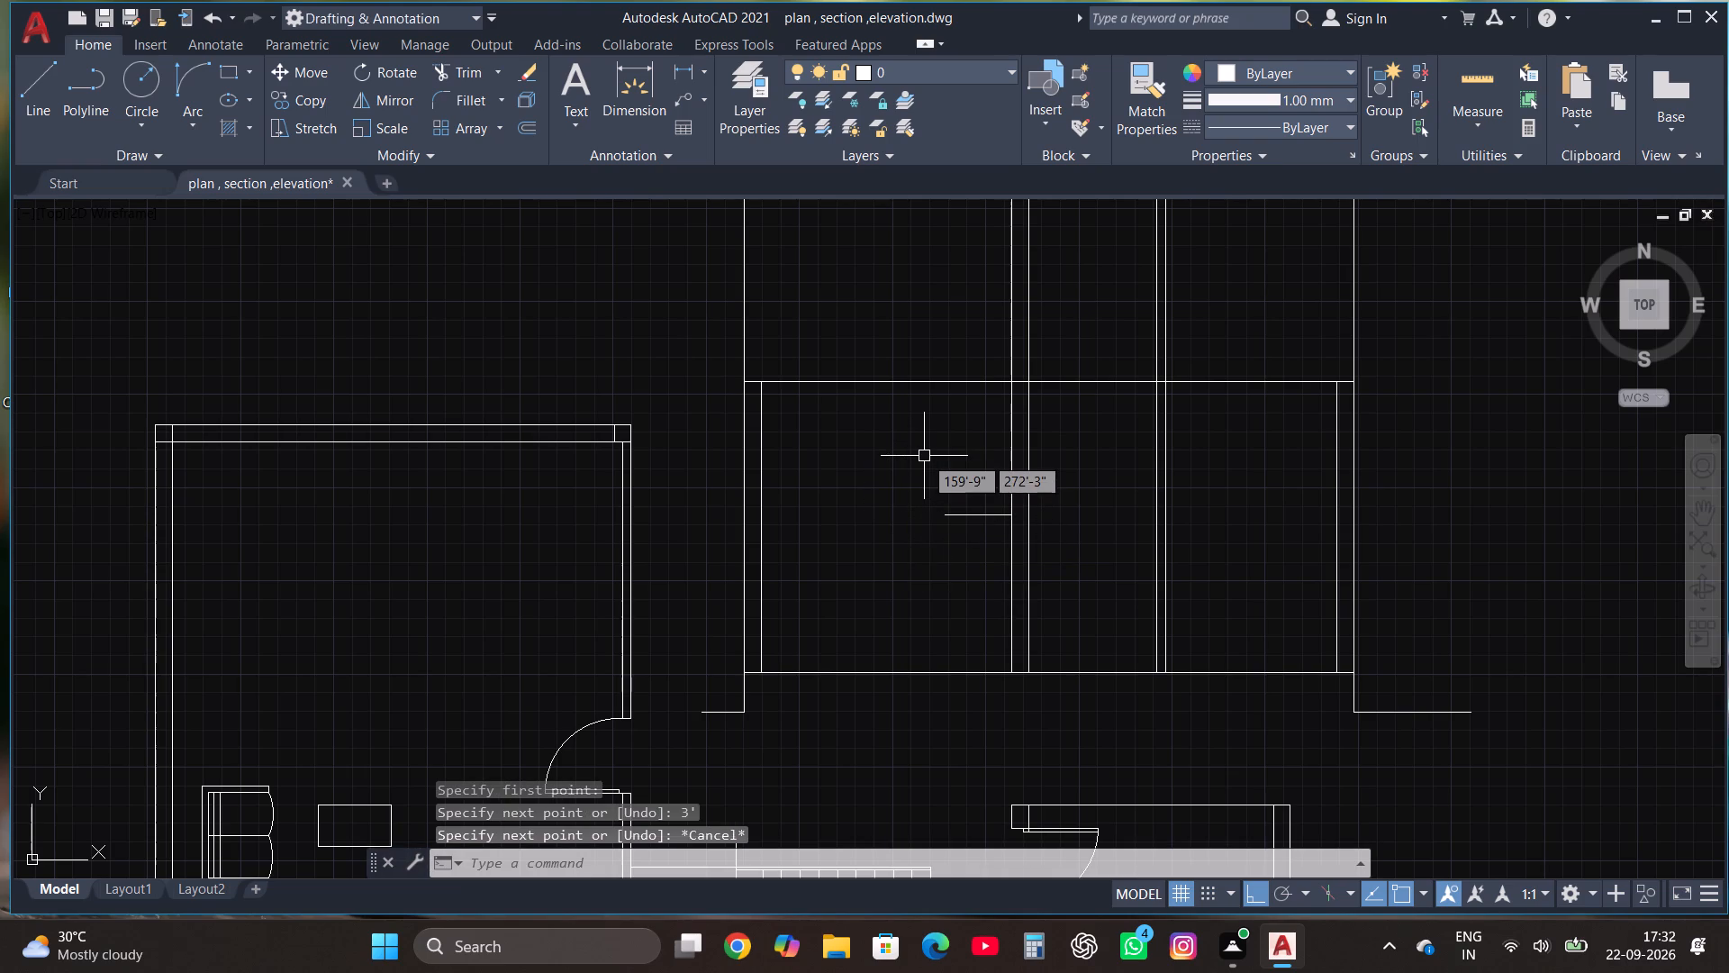
# Draw a horizontal line about 4' long rightward from the left outer wall's inner face, near the top of the lowest storey.
pyautogui.scroll(-1, 1013, 644)
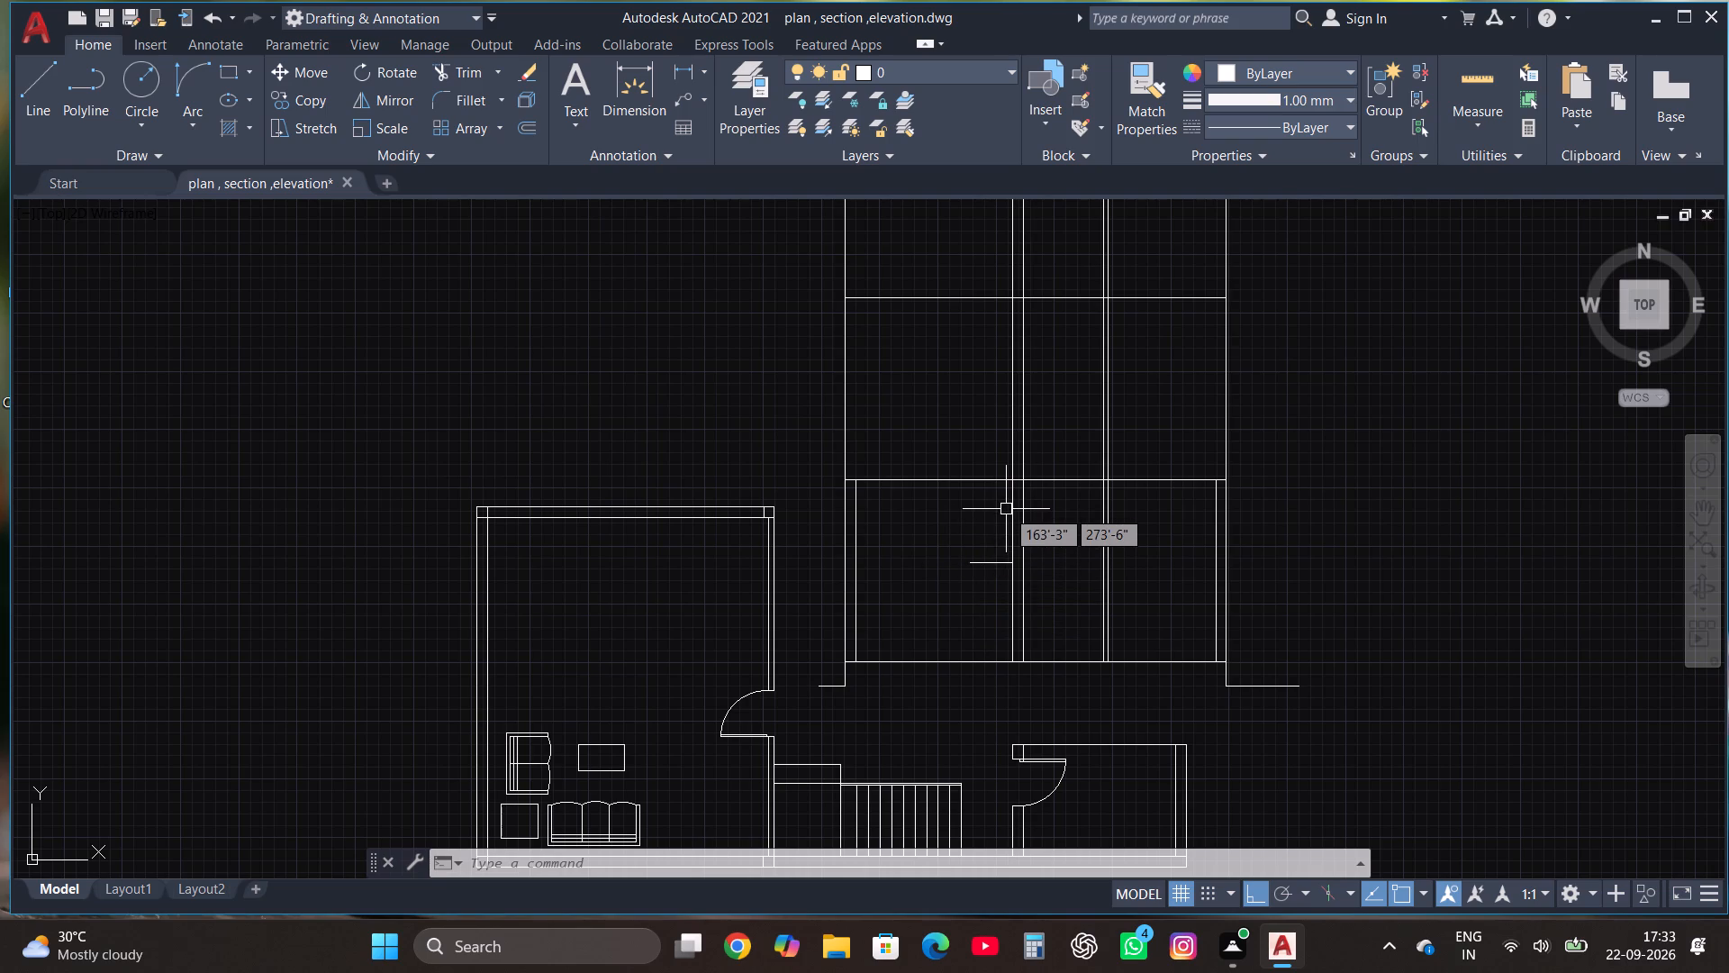
pyautogui.scroll(1, 989, 460)
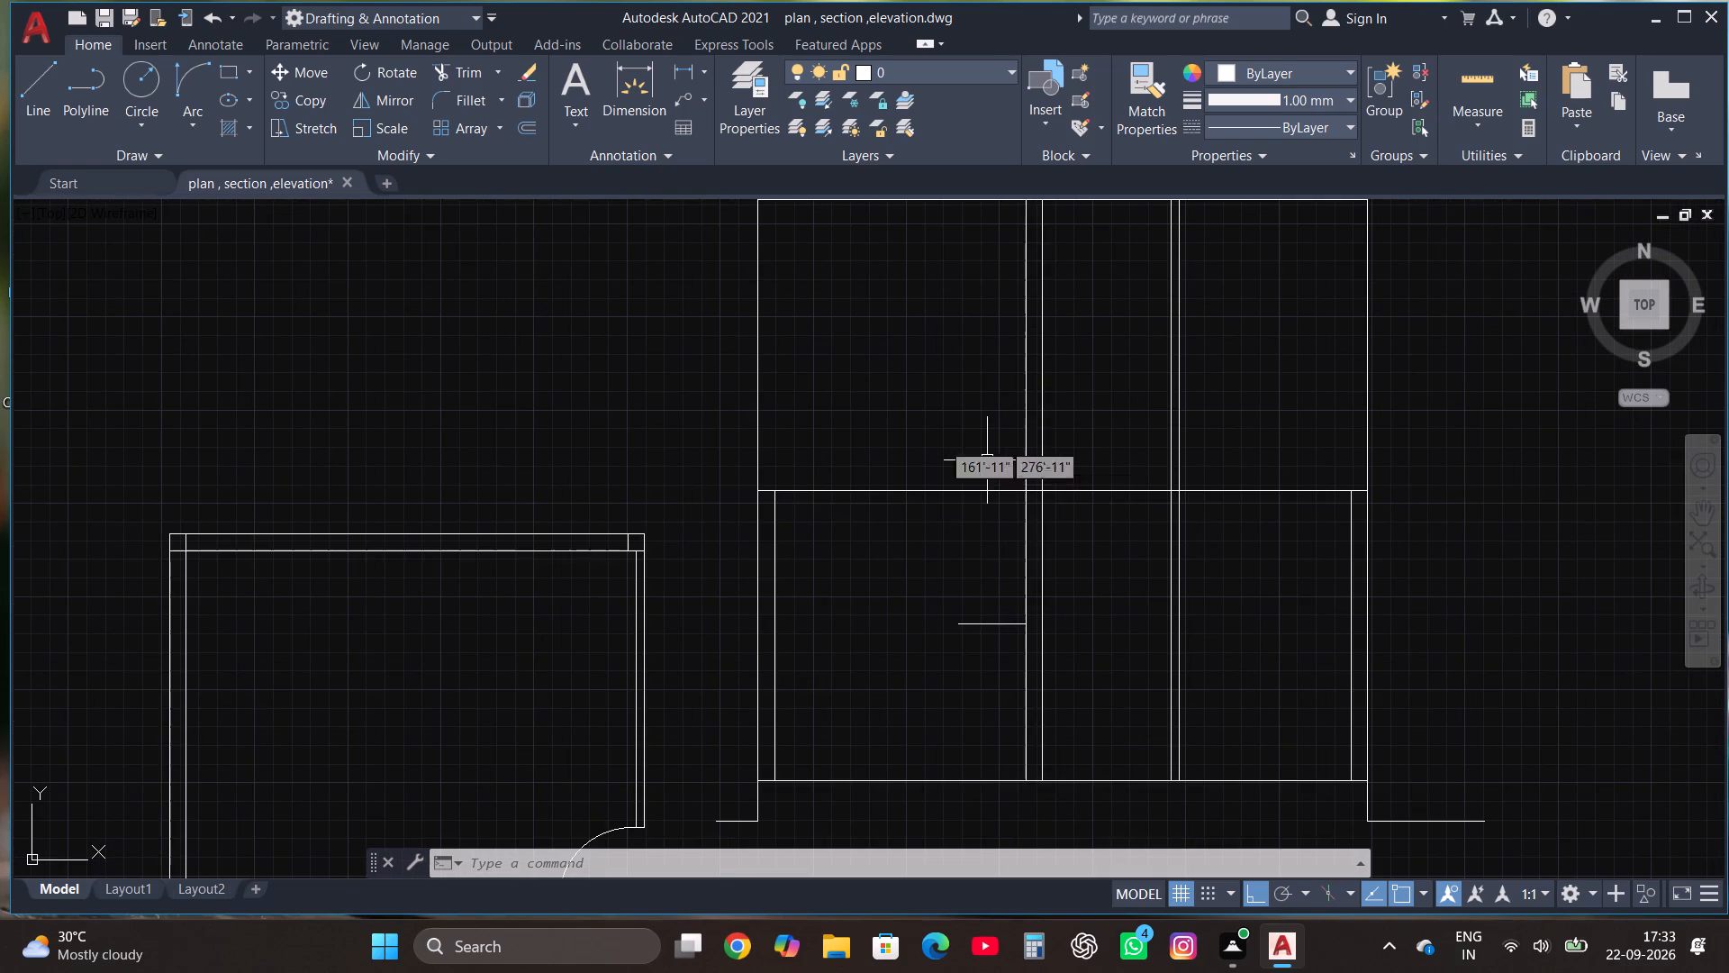
pyautogui.click(44, 85)
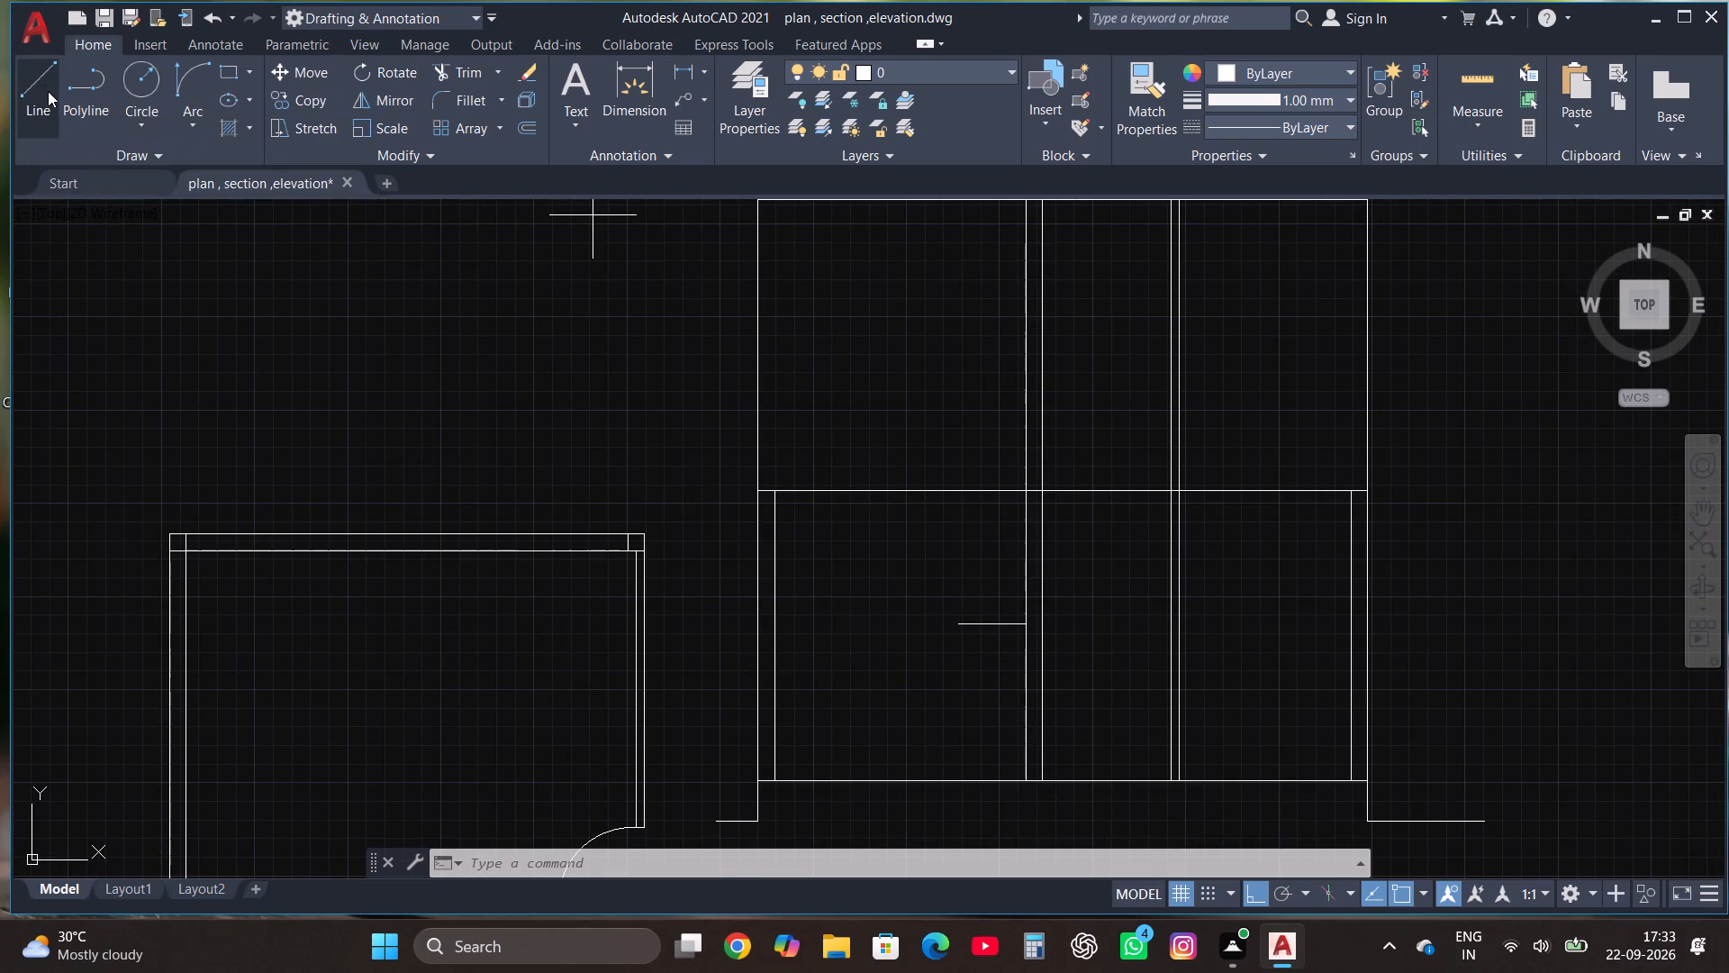
pyautogui.click(774, 550)
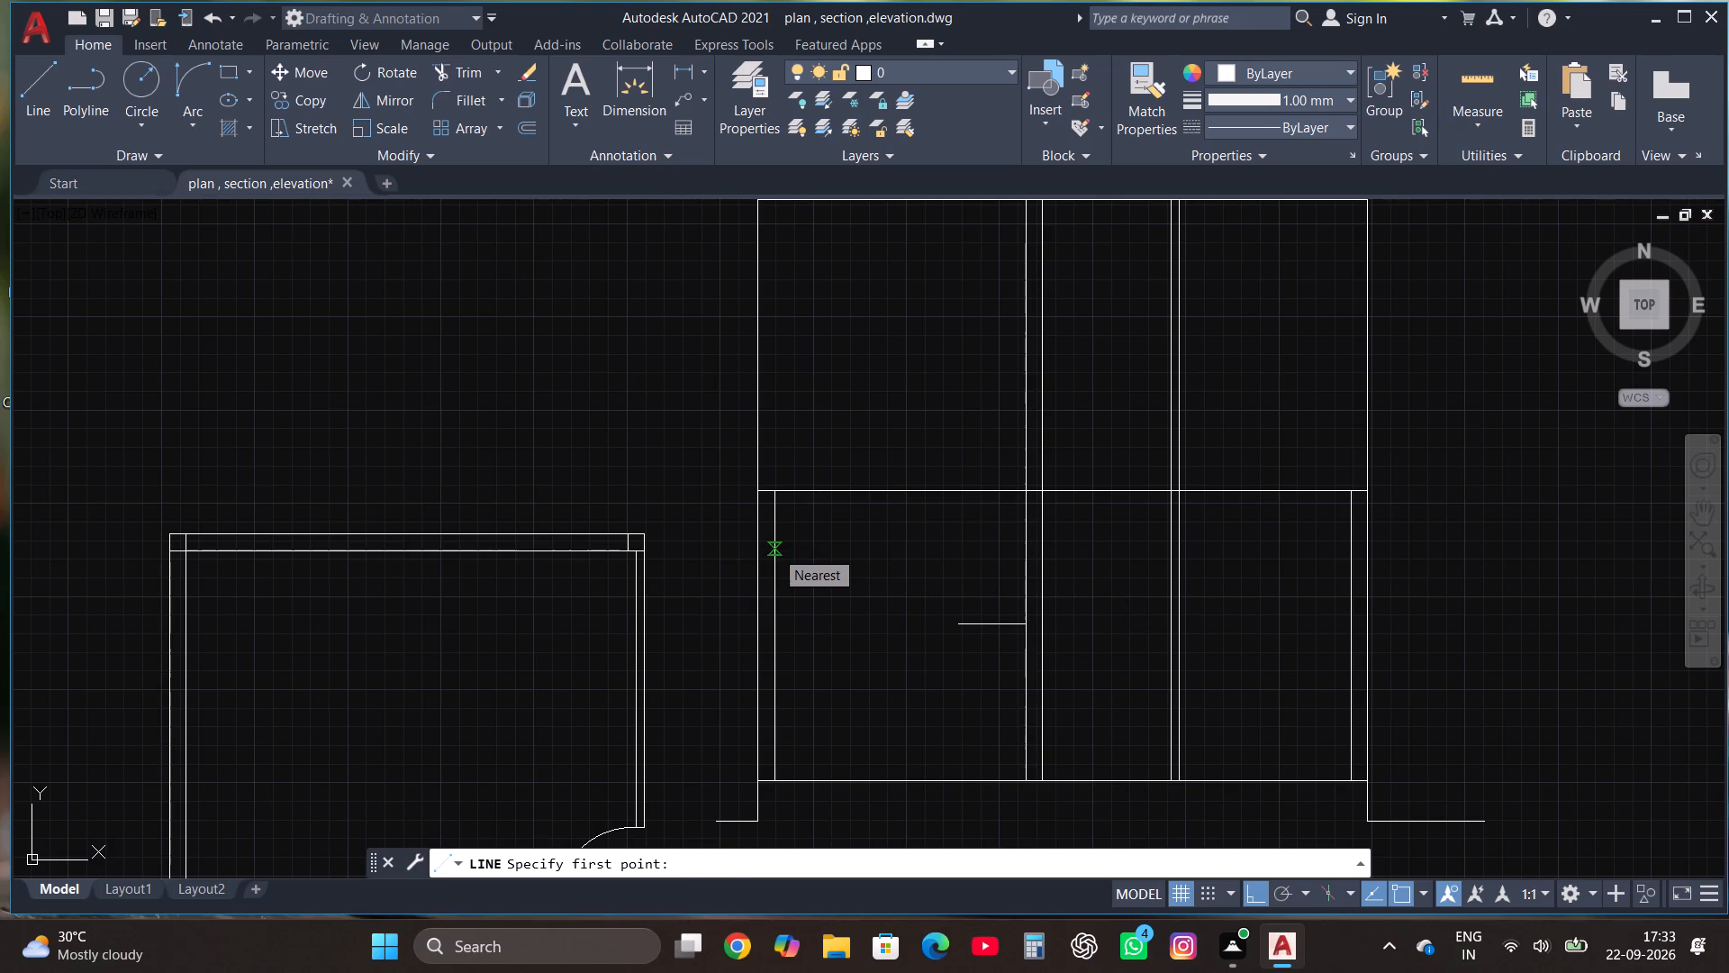
pyautogui.click(868, 559)
pyautogui.press('Escape')
# Copy the horizontal line at the left outer wall 4.5" downward to form a thin landing slab.
pyautogui.click(828, 550)
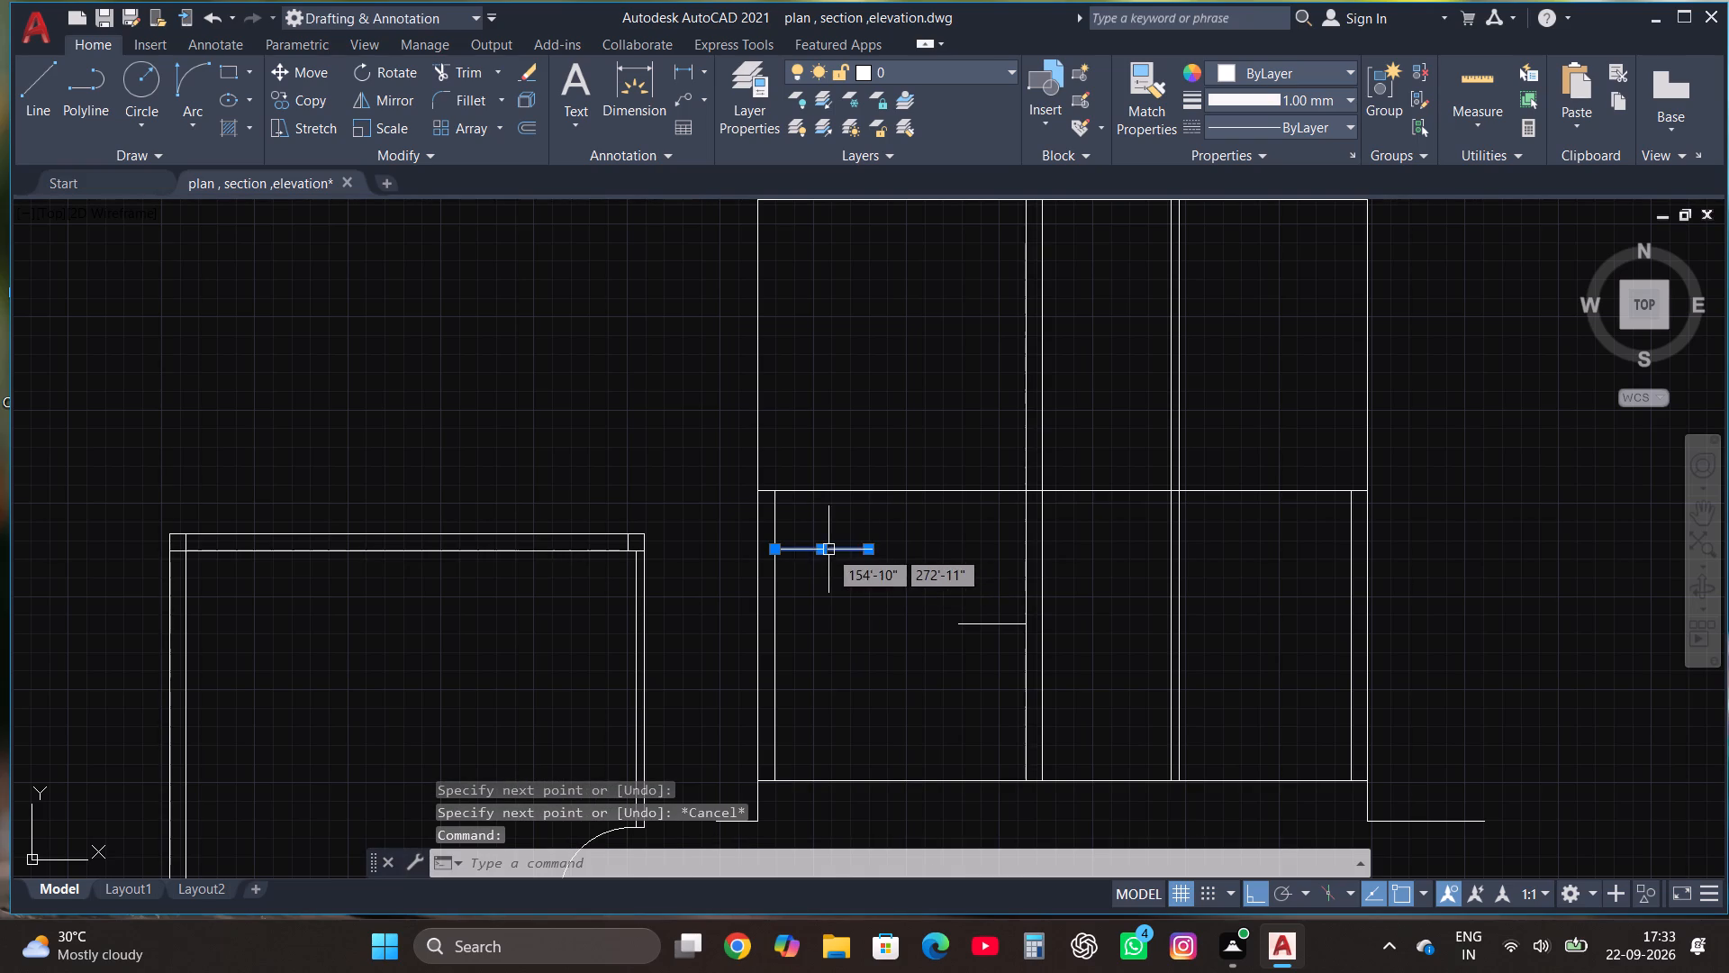
pyautogui.click(311, 108)
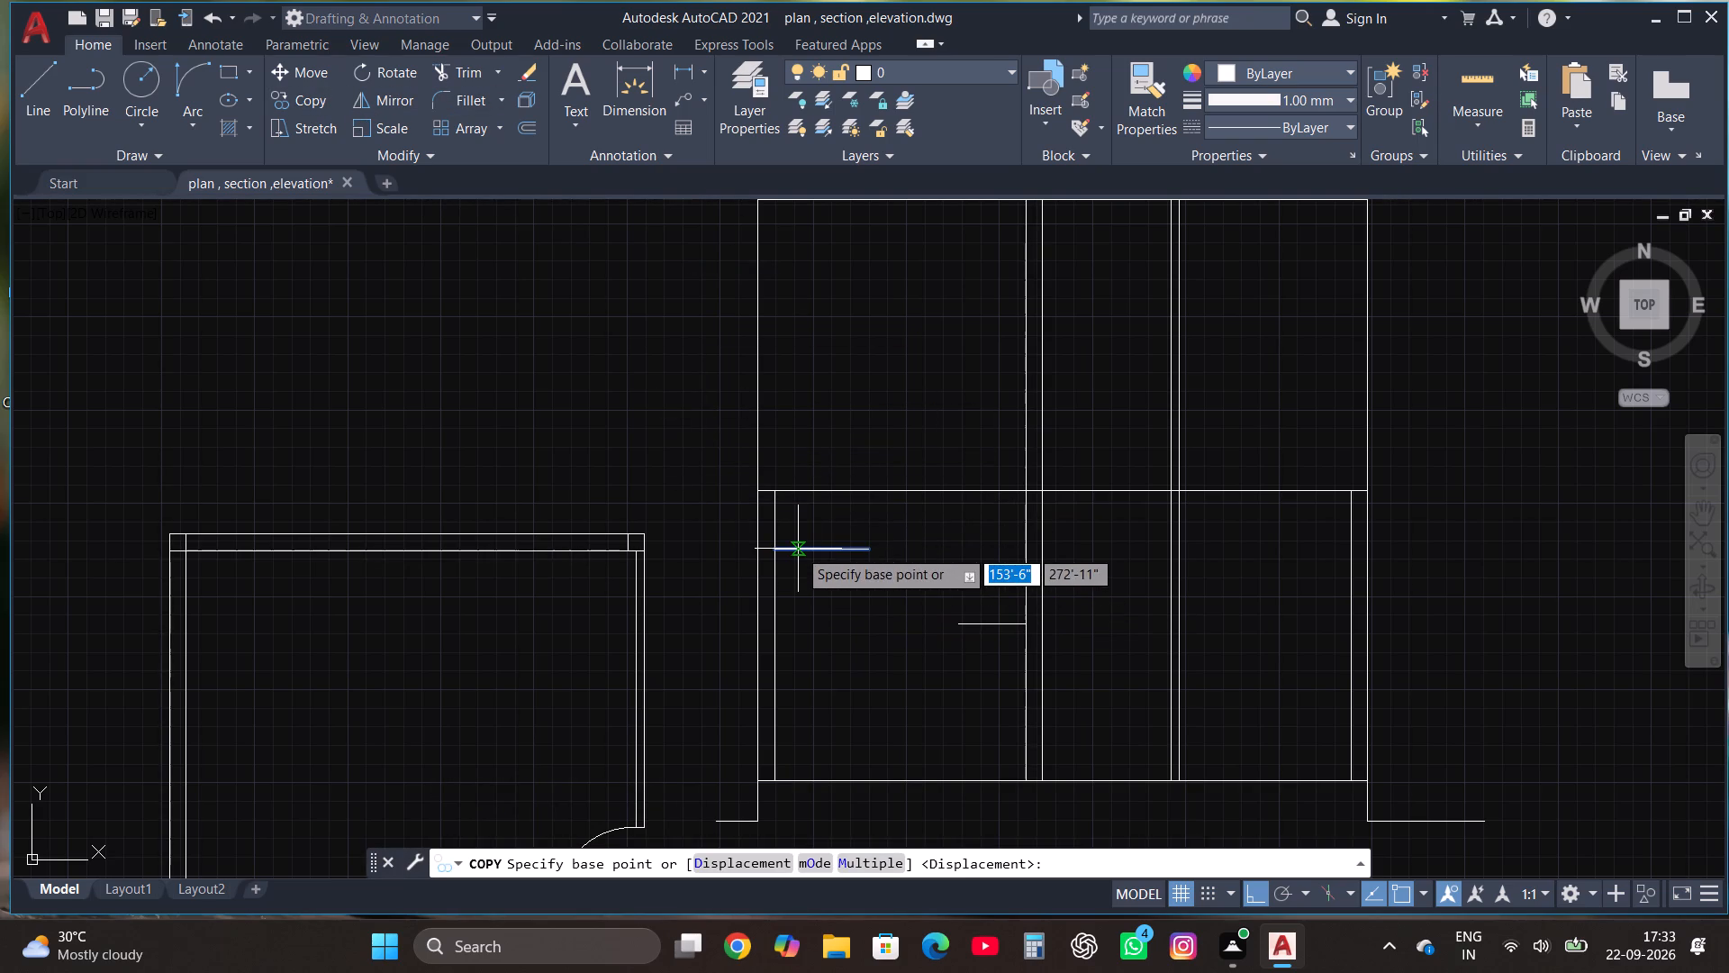
pyautogui.click(798, 549)
pyautogui.write('4.5"')
pyautogui.press('Return')
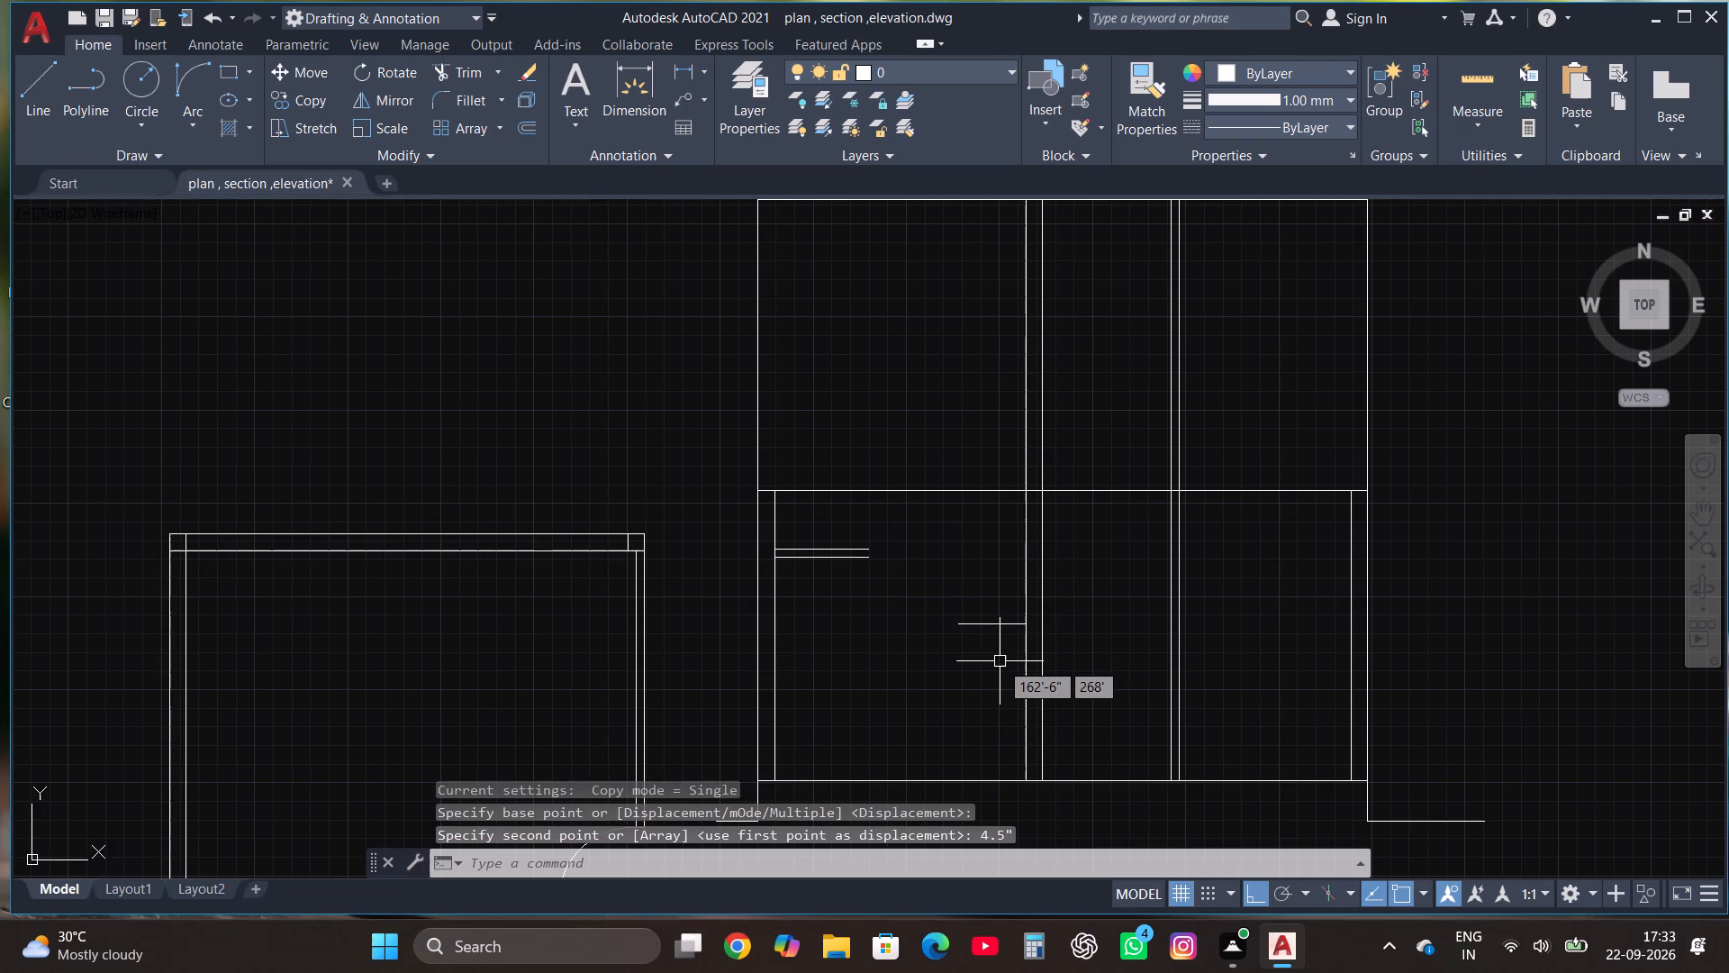
# Copy the 3' horizontal line at the middle wall 4.5" upward to form the lower landing slab.
pyautogui.scroll(1, 1000, 661)
pyautogui.click(973, 605)
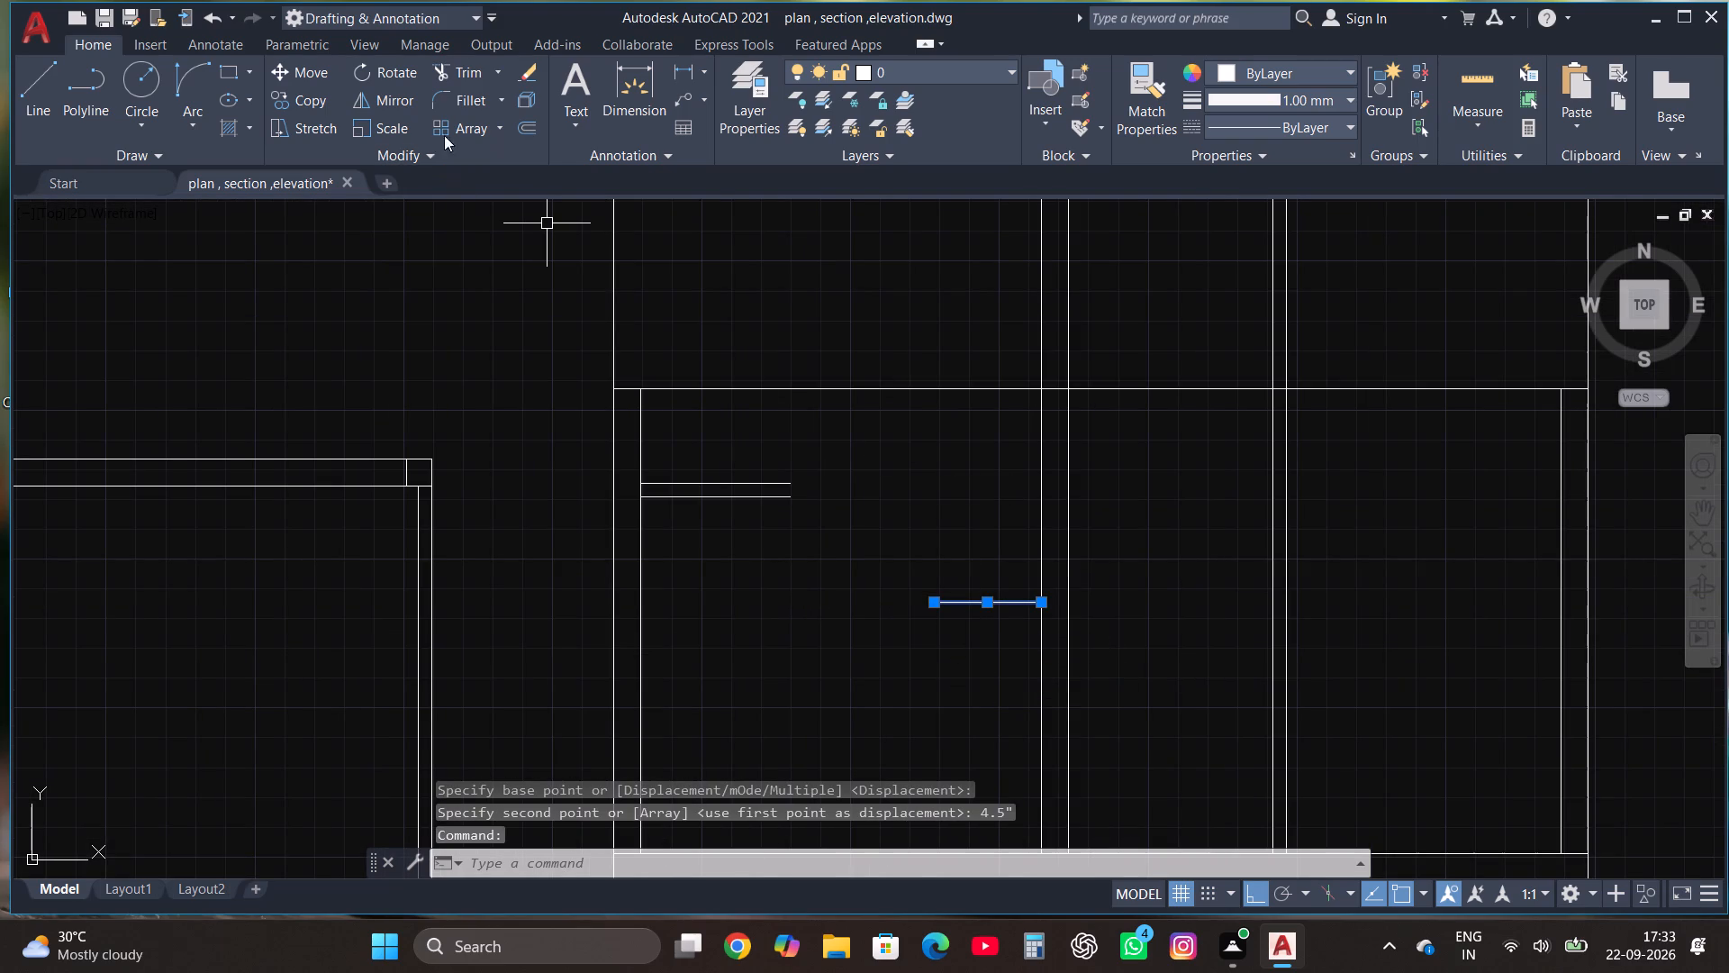
pyautogui.click(314, 96)
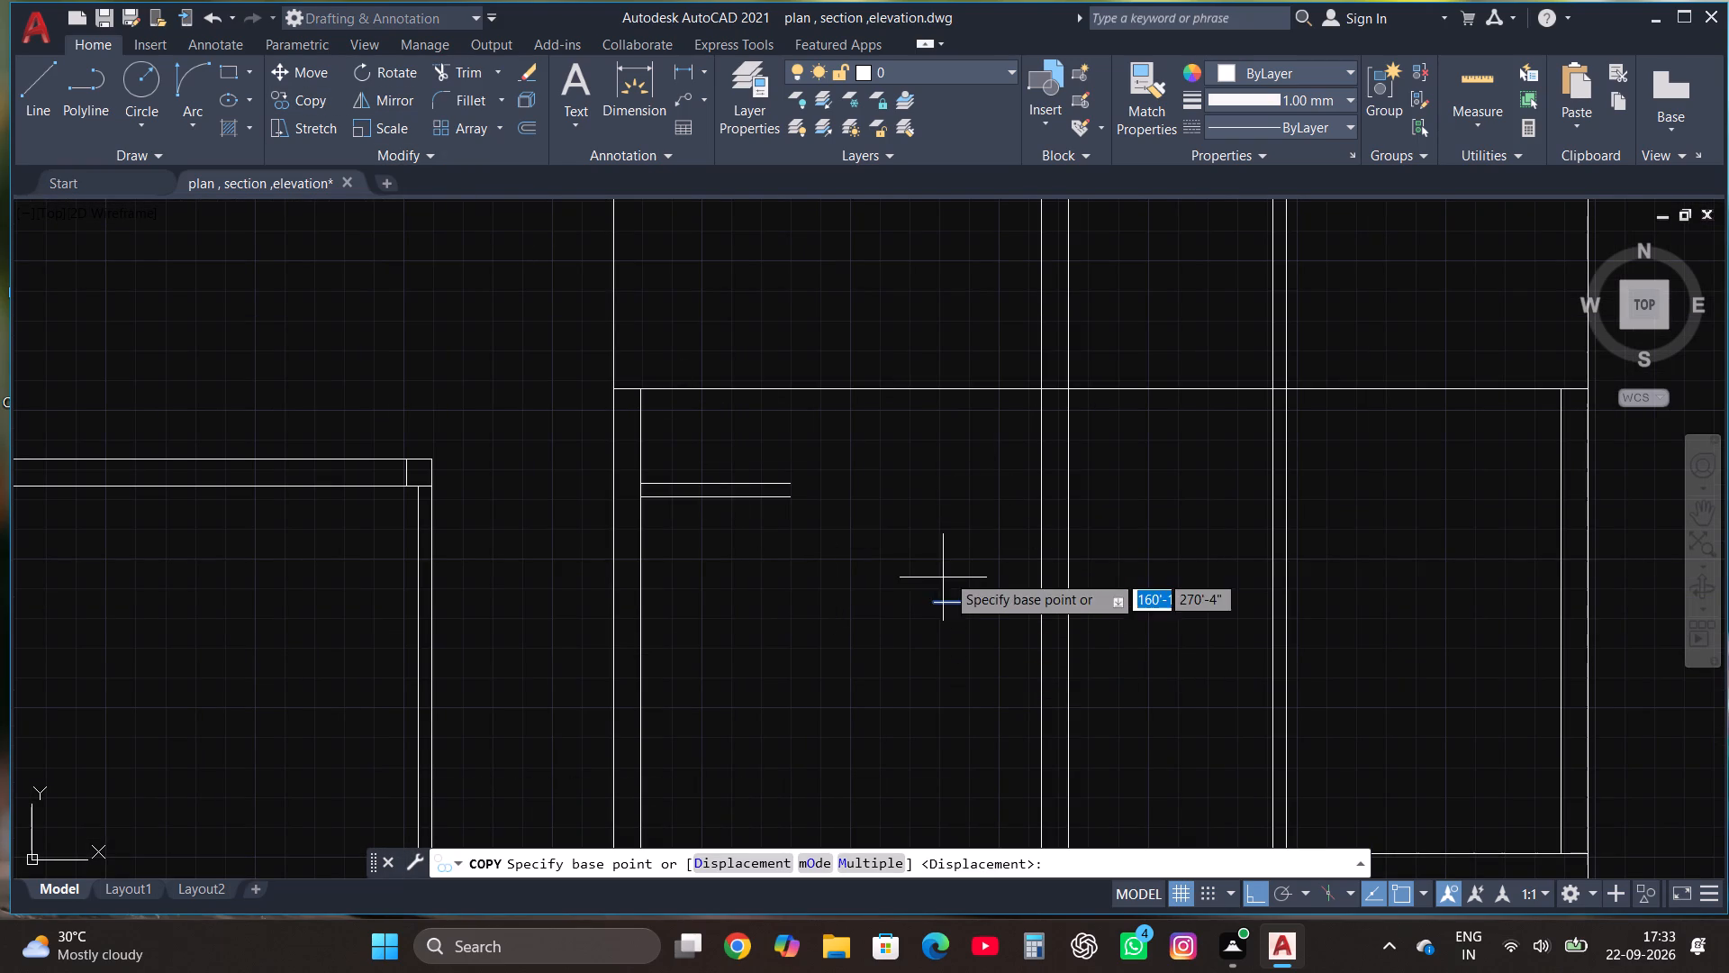
pyautogui.click(959, 605)
pyautogui.write('4.5"')
pyautogui.press('Return')
pyautogui.press('Escape')
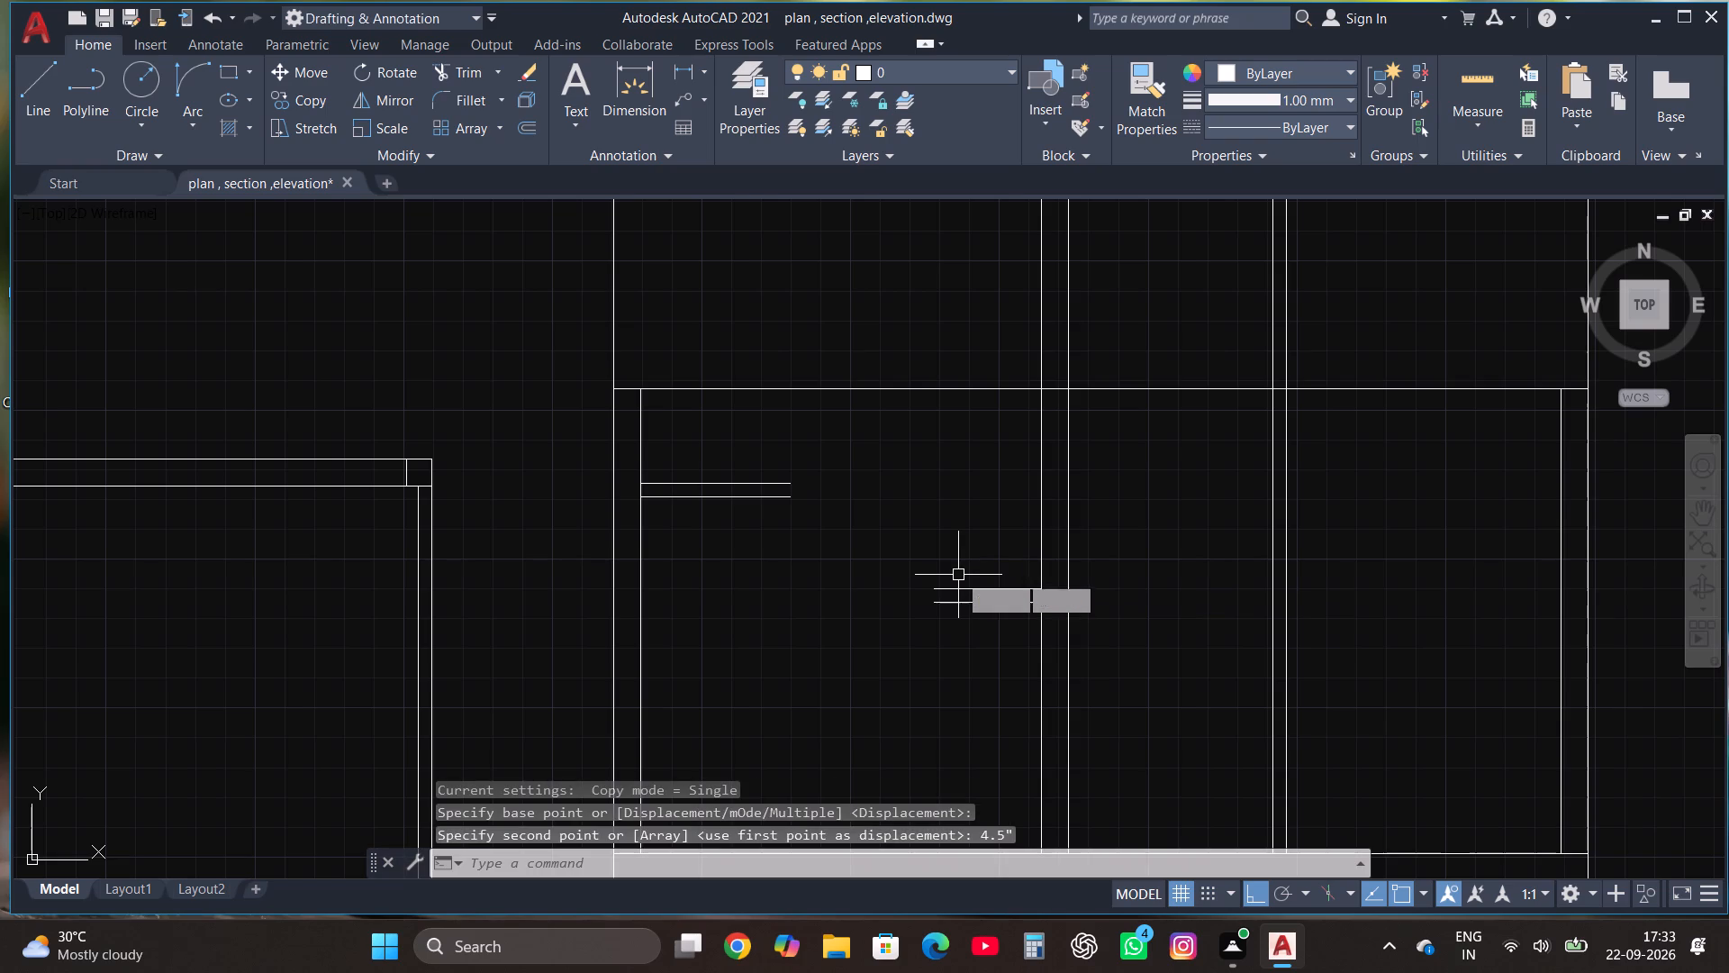
# Join the two landing slabs with a pair of sloping lines, bottom edge to bottom edge and top edge to top edge.
pyautogui.click(34, 95)
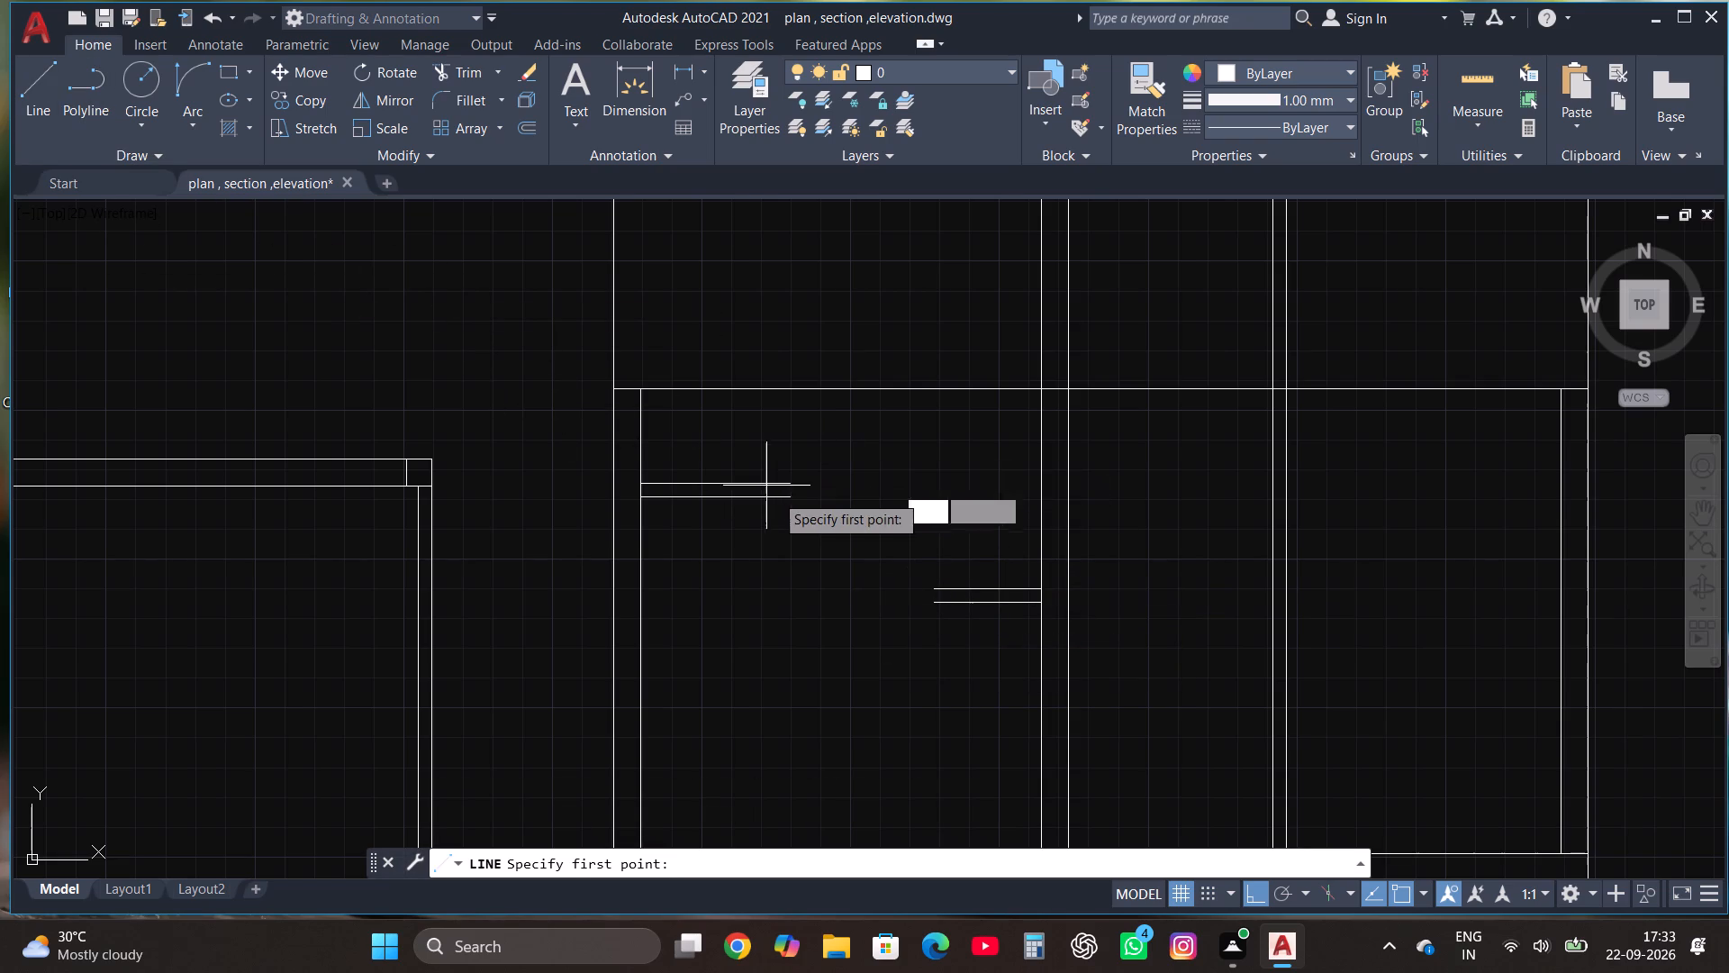
pyautogui.click(790, 498)
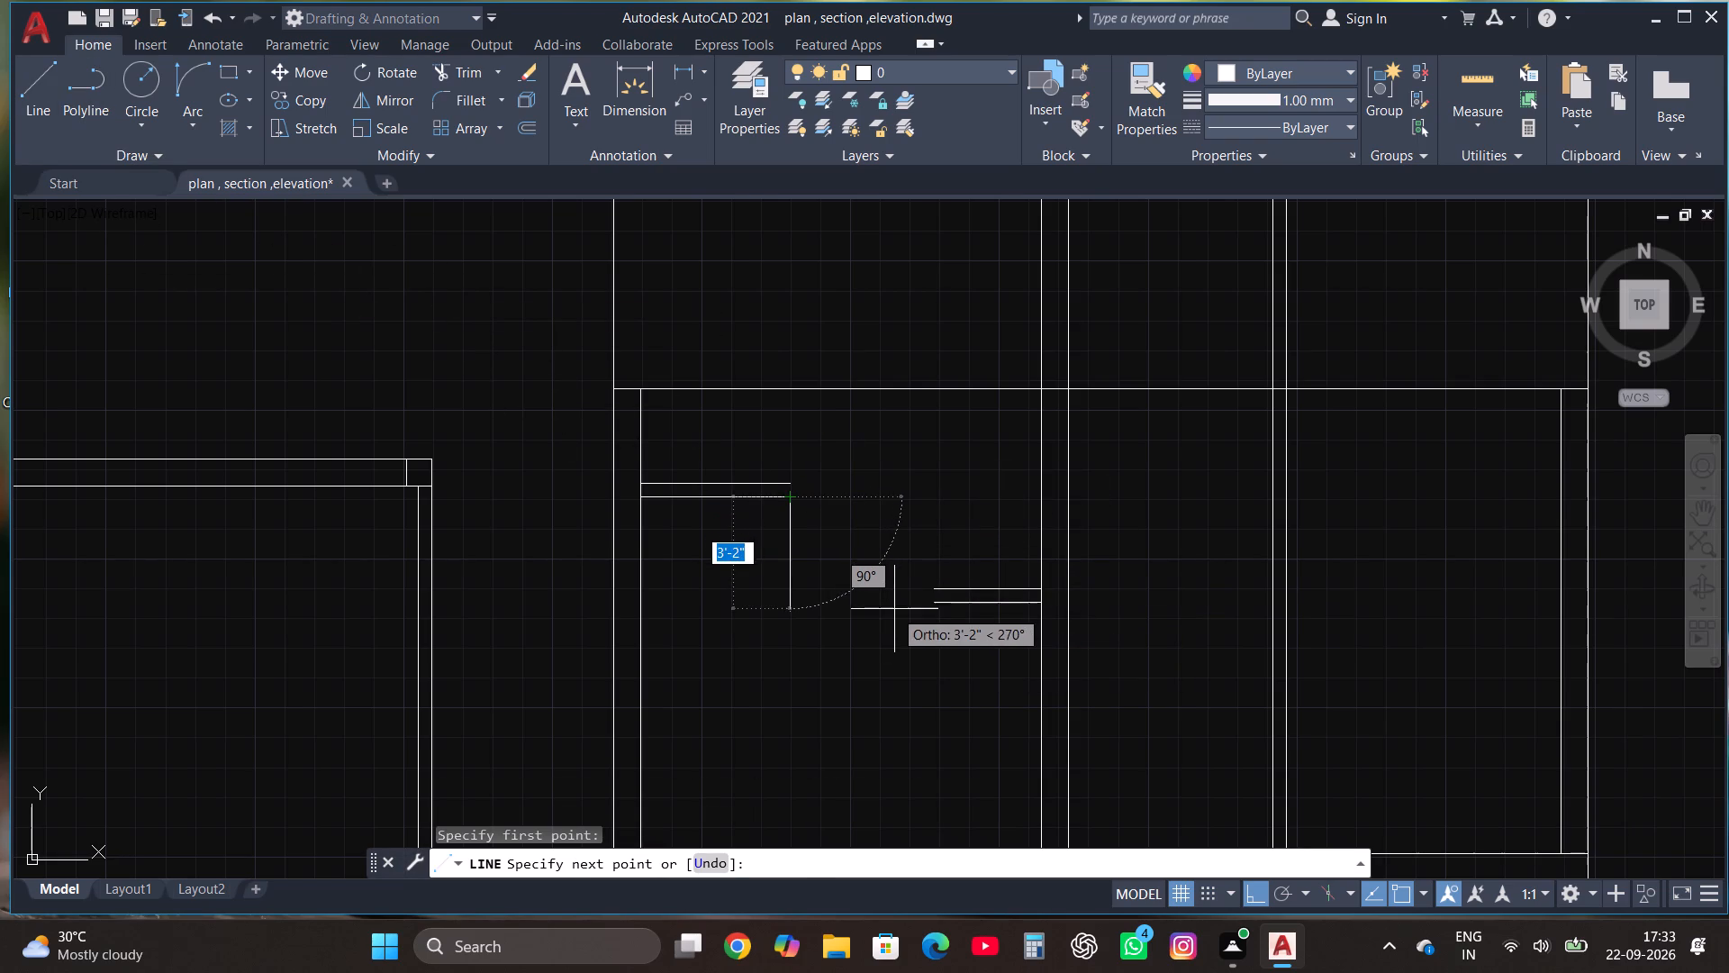
pyautogui.press('F8')
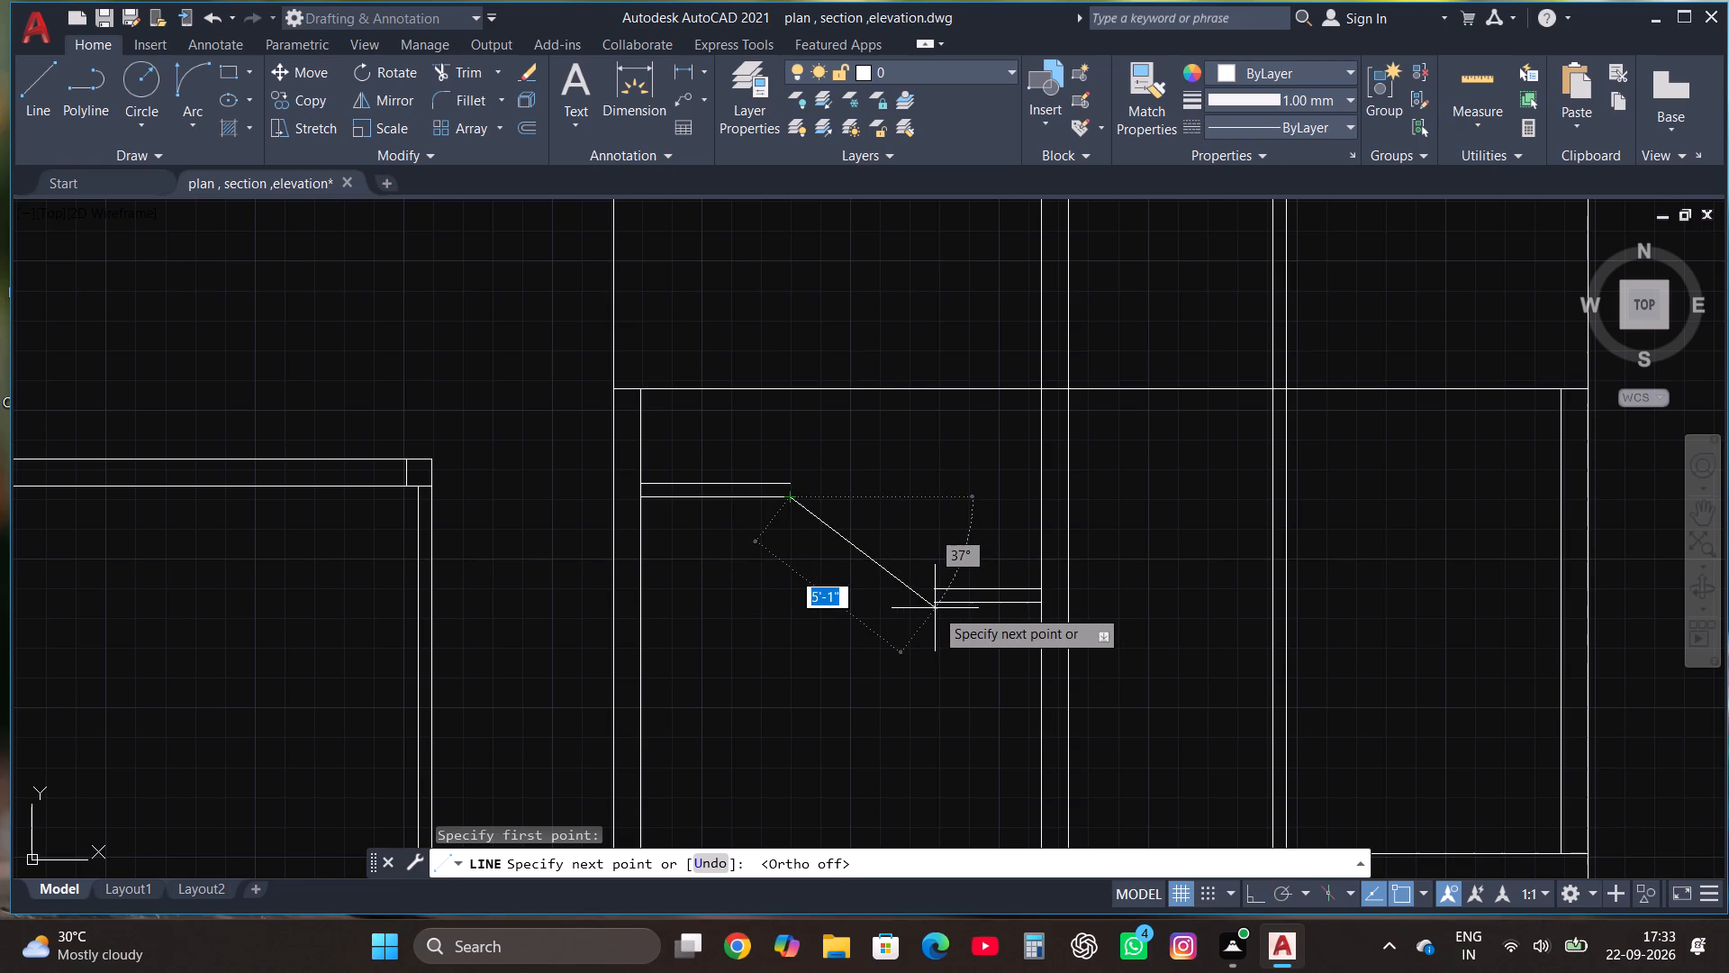
pyautogui.click(935, 605)
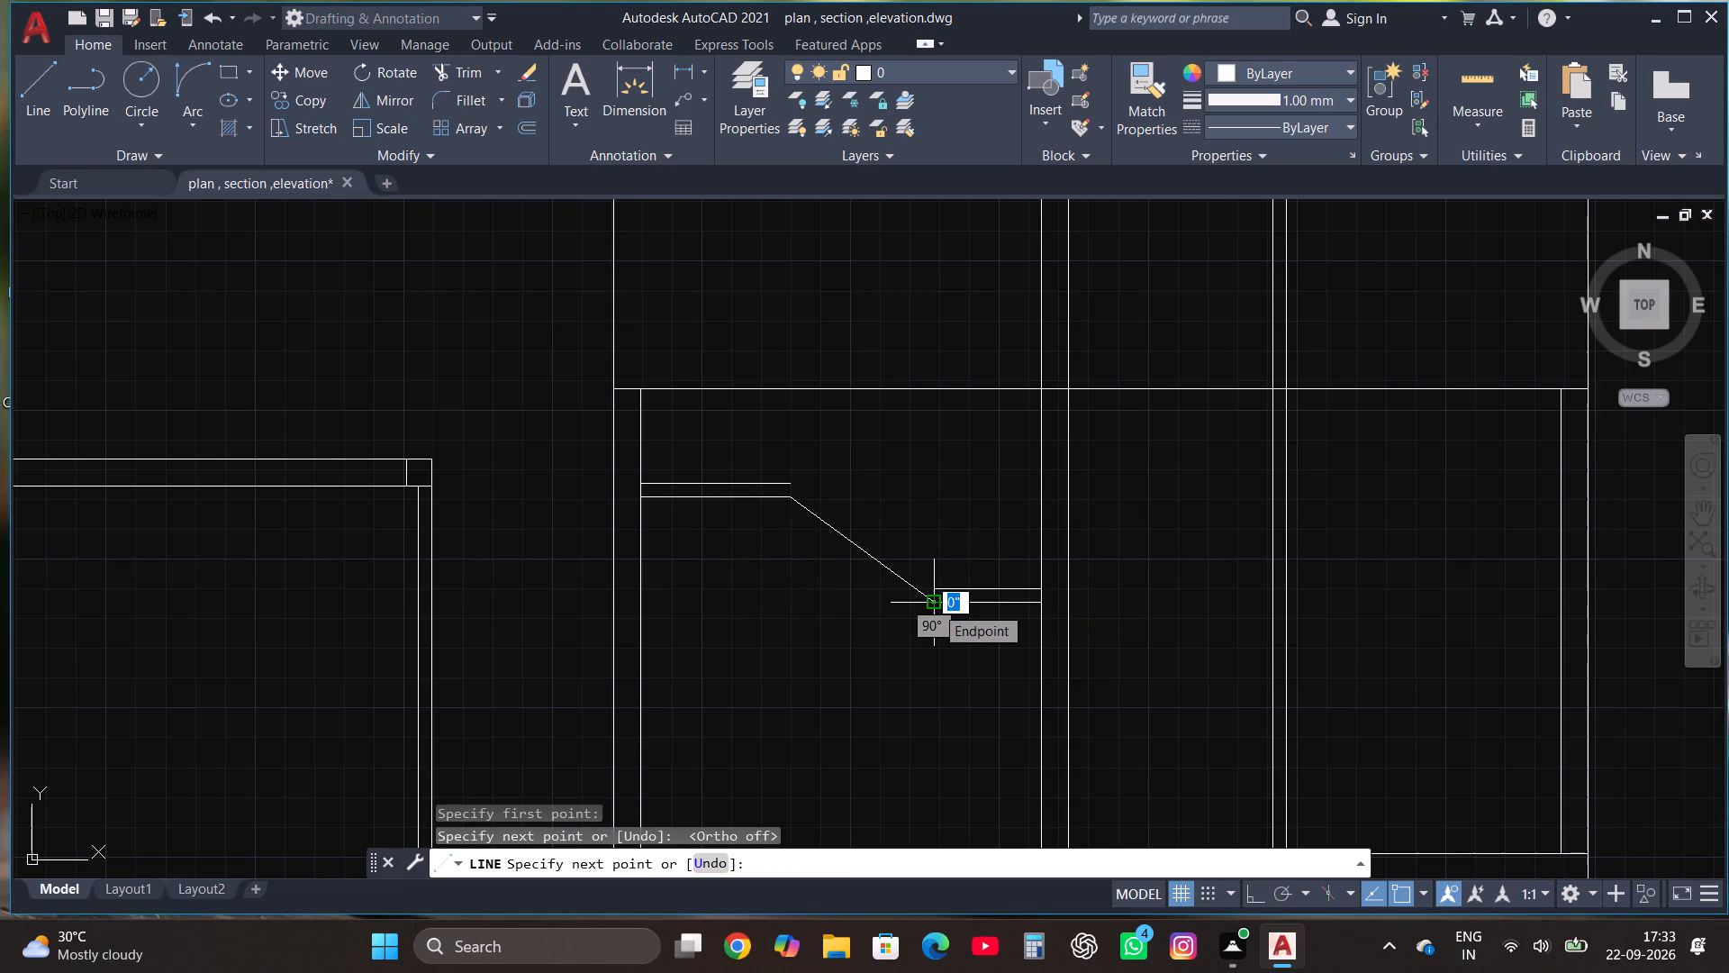
pyautogui.click(20, 88)
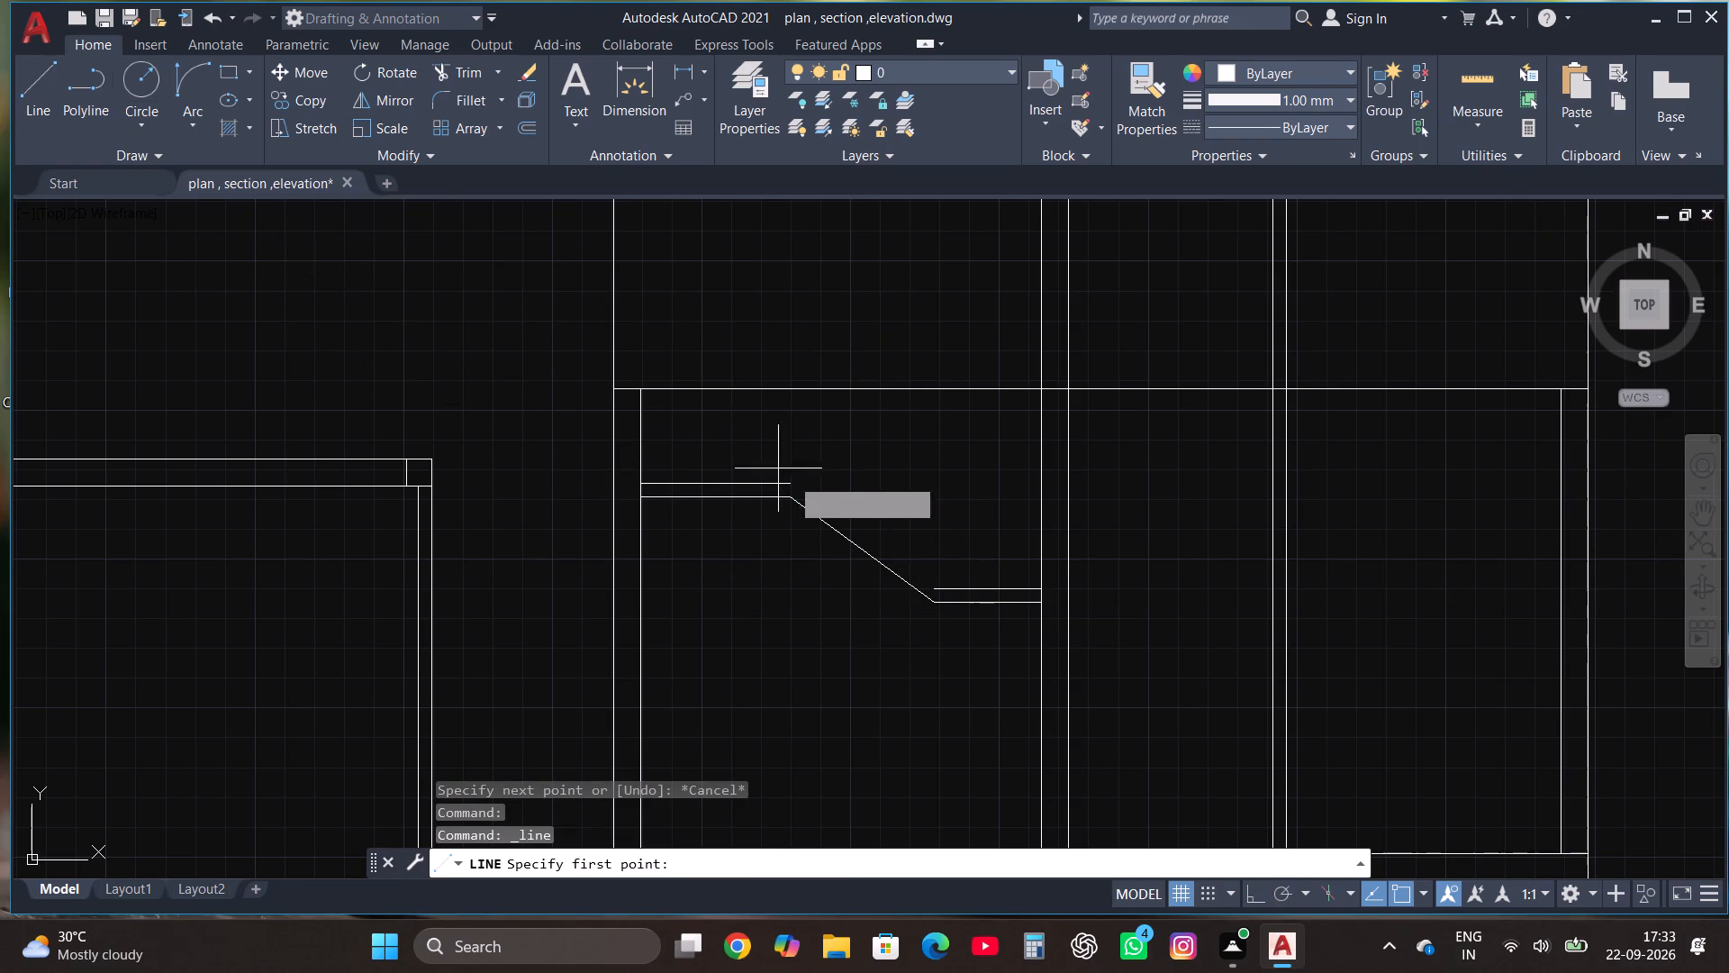
pyautogui.click(792, 485)
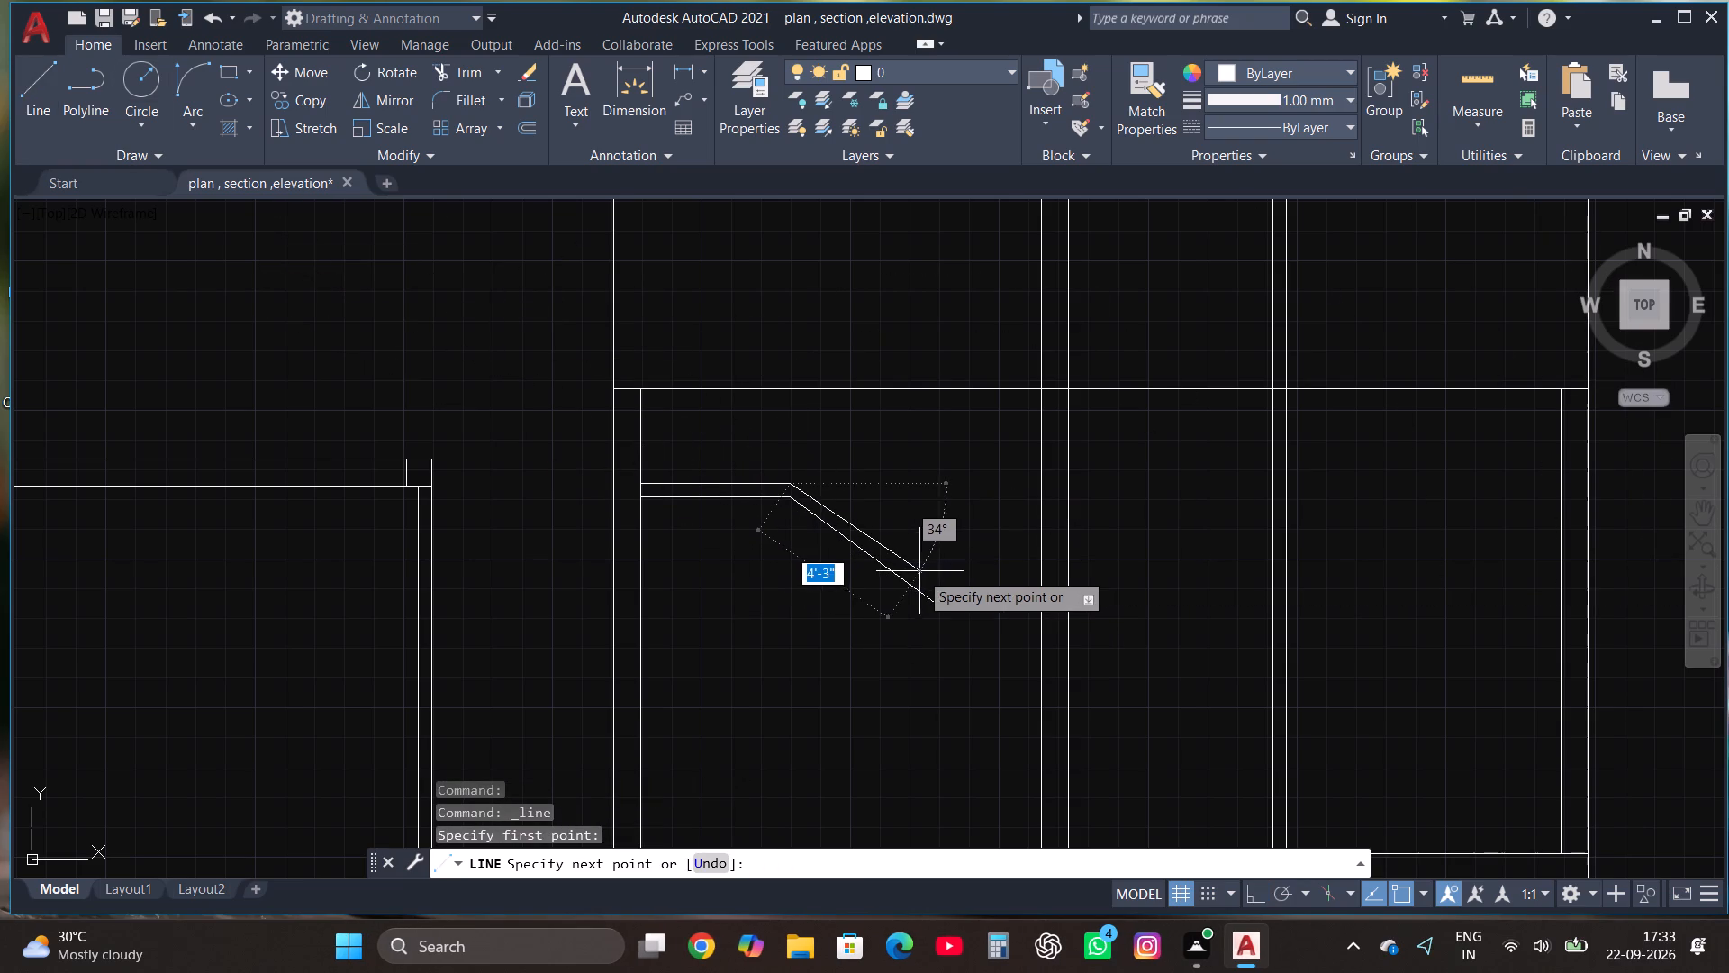
pyautogui.click(930, 589)
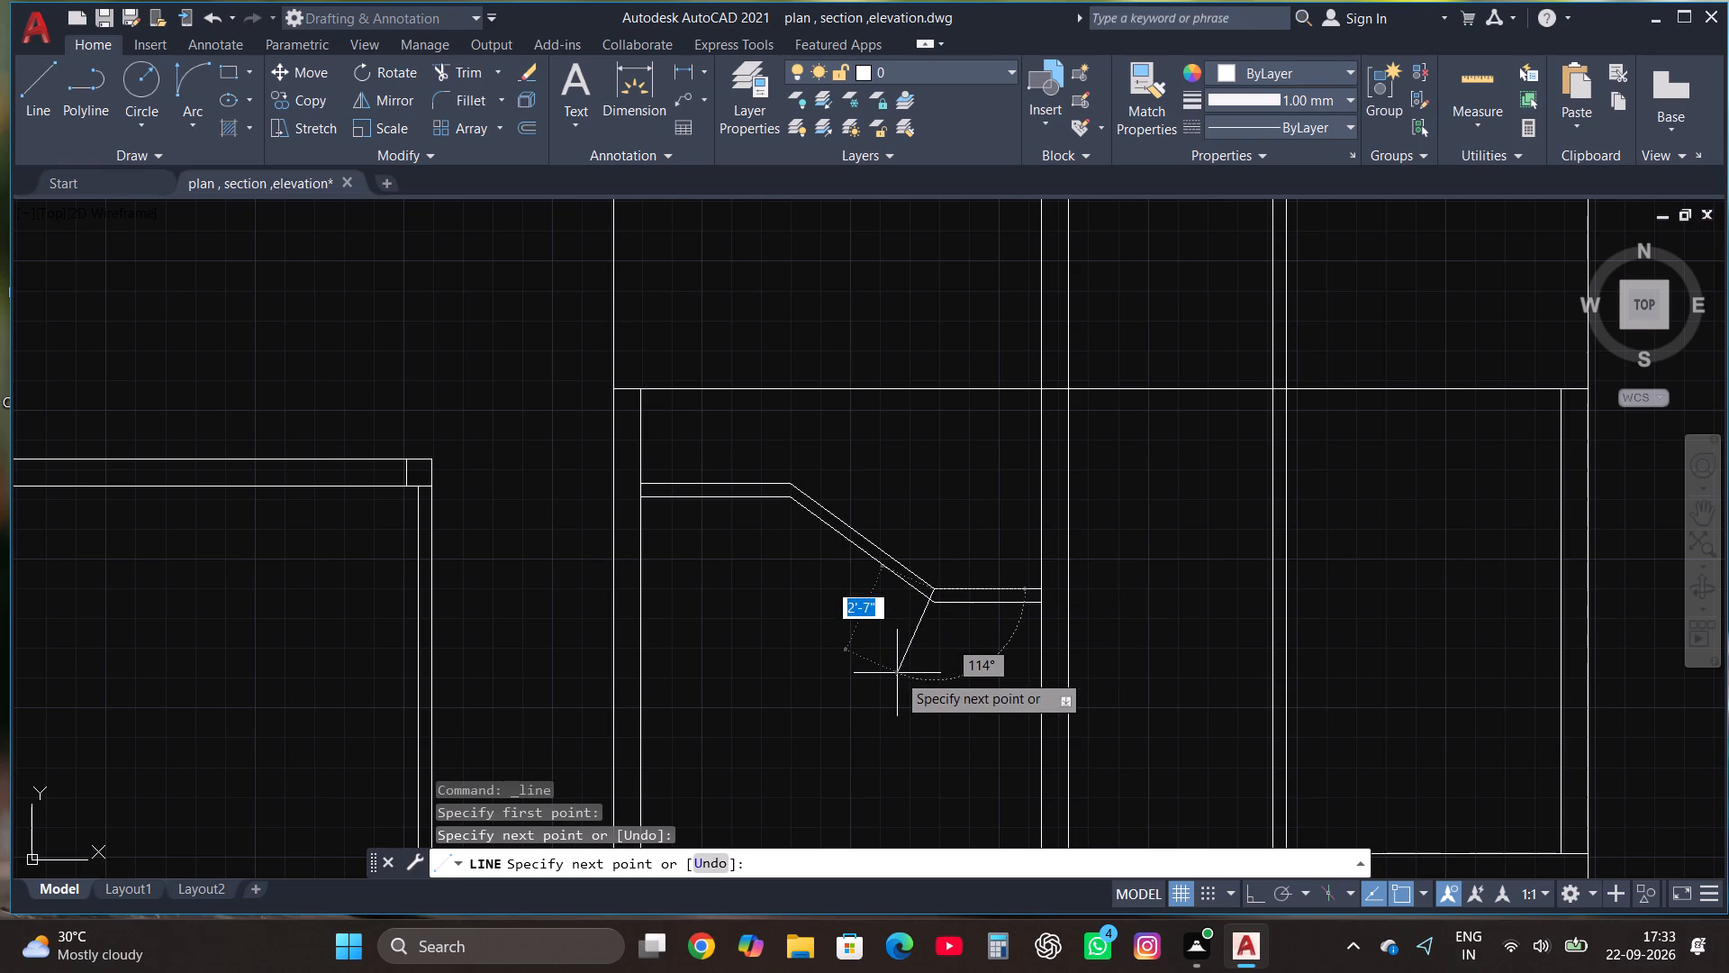
pyautogui.press('Escape')
# Continue the left outer wall's inner face upward with a vertical line from the first floor line past the section's top line.
pyautogui.scroll(-1, 916, 714)
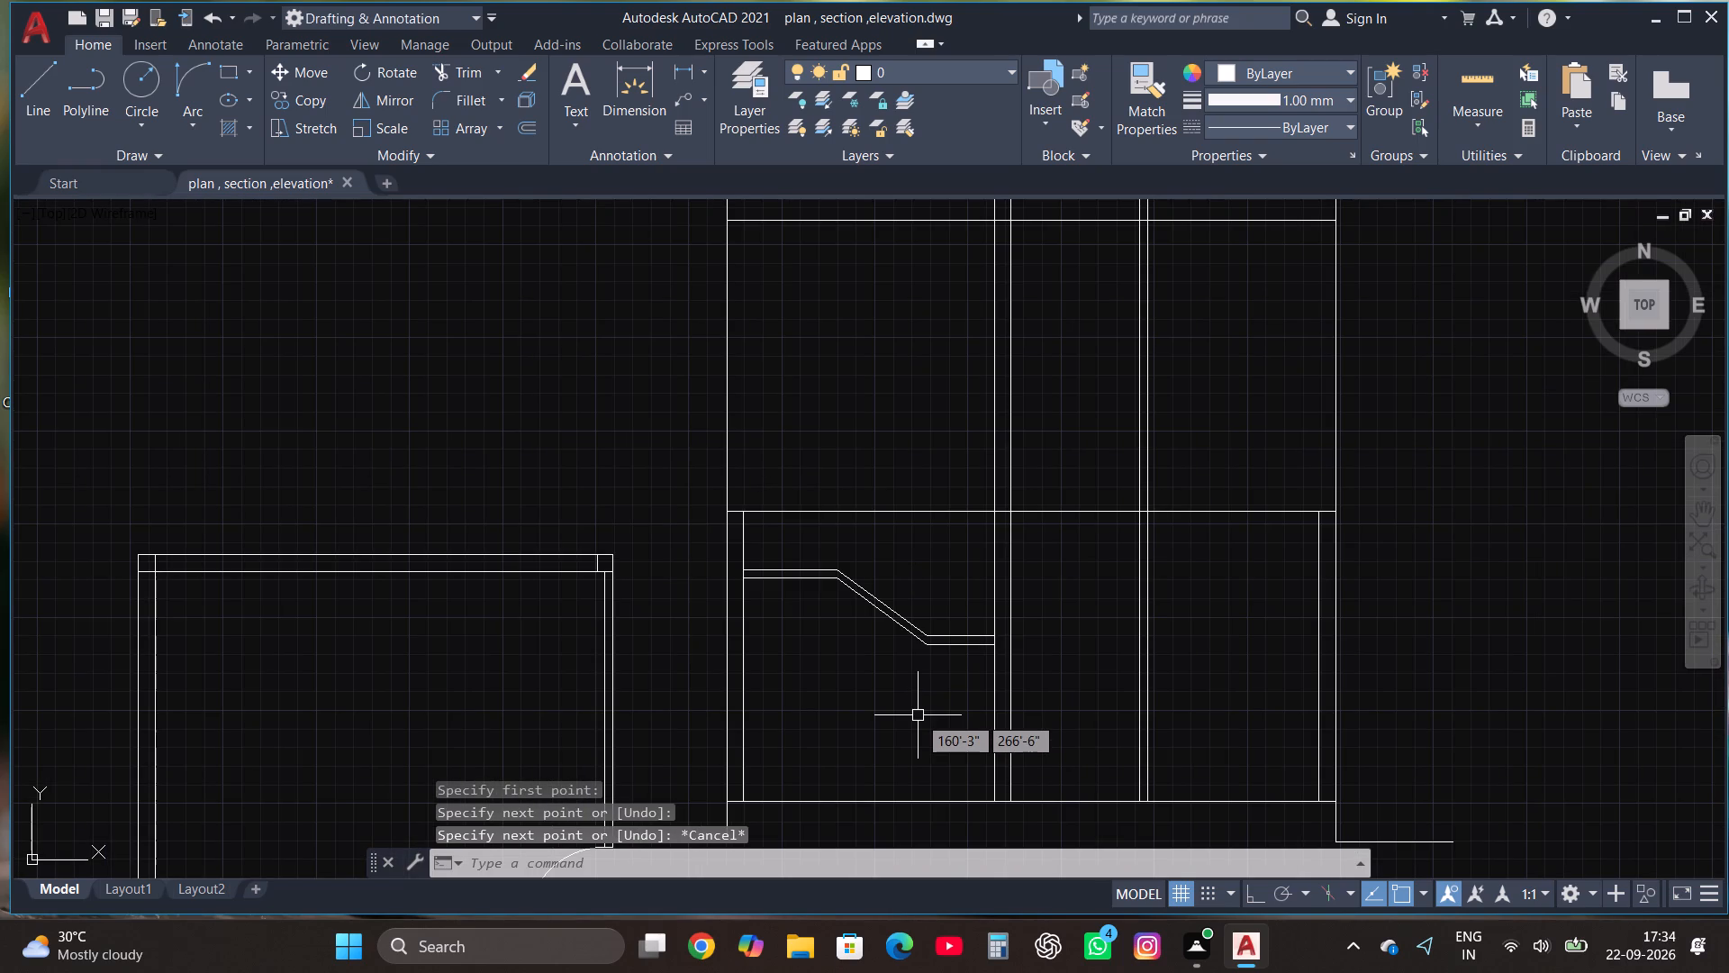
pyautogui.scroll(-1, 918, 715)
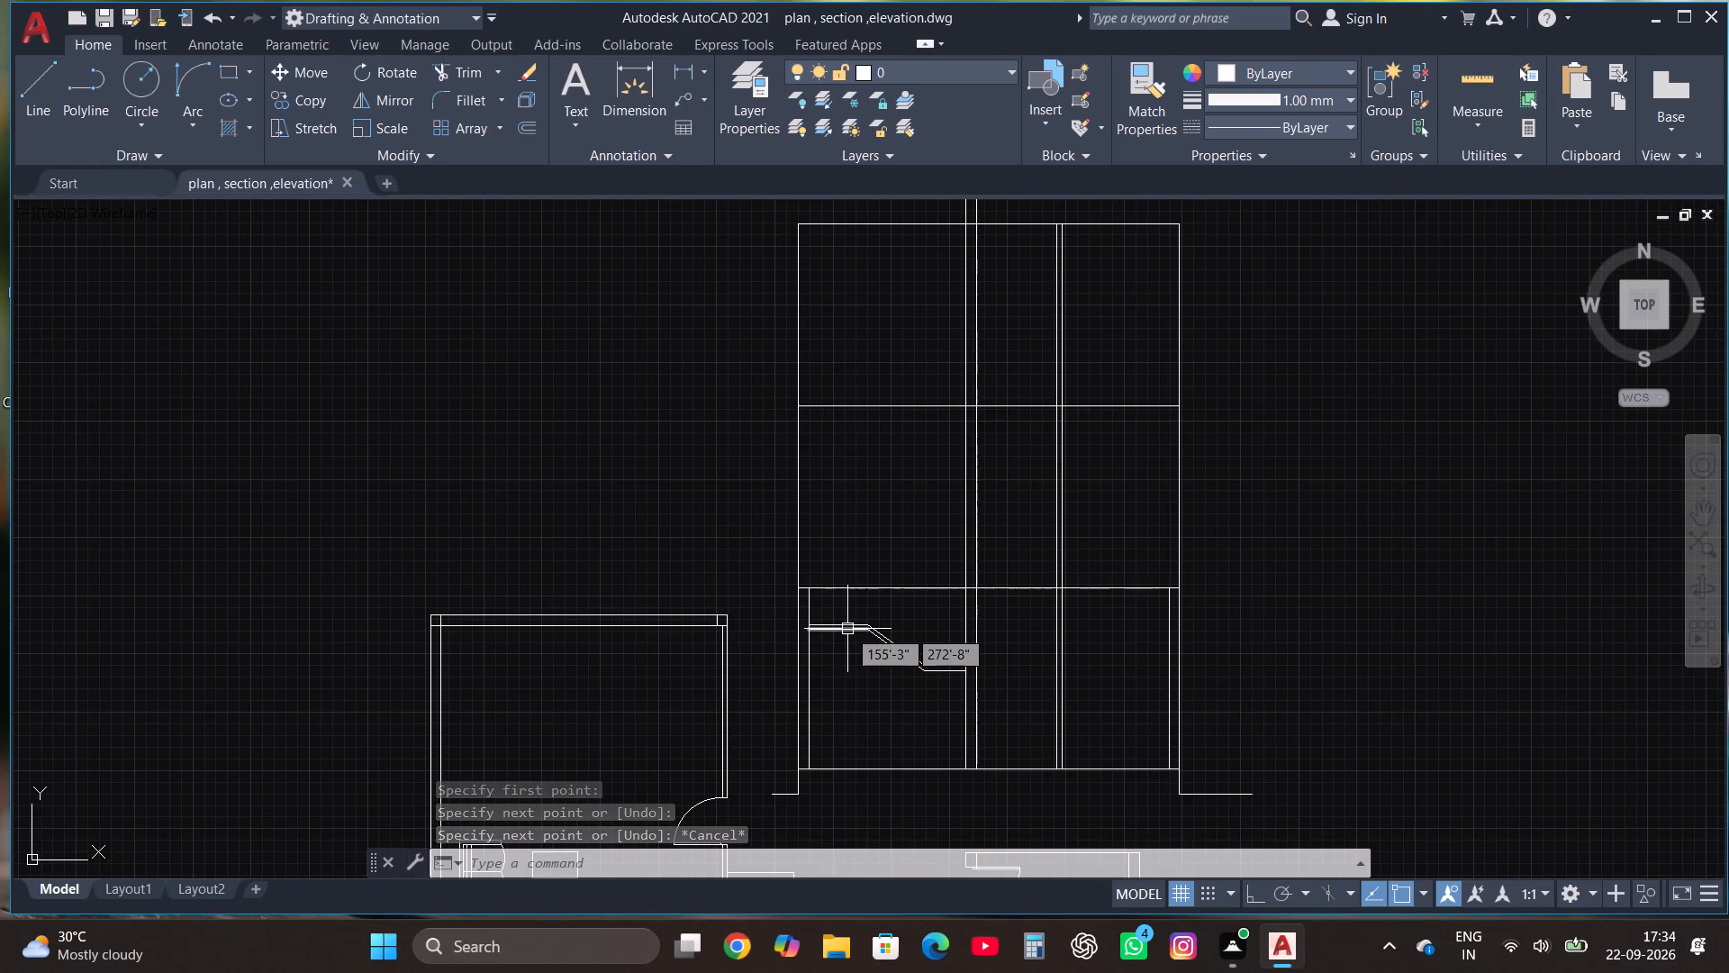
pyautogui.scroll(2, 817, 637)
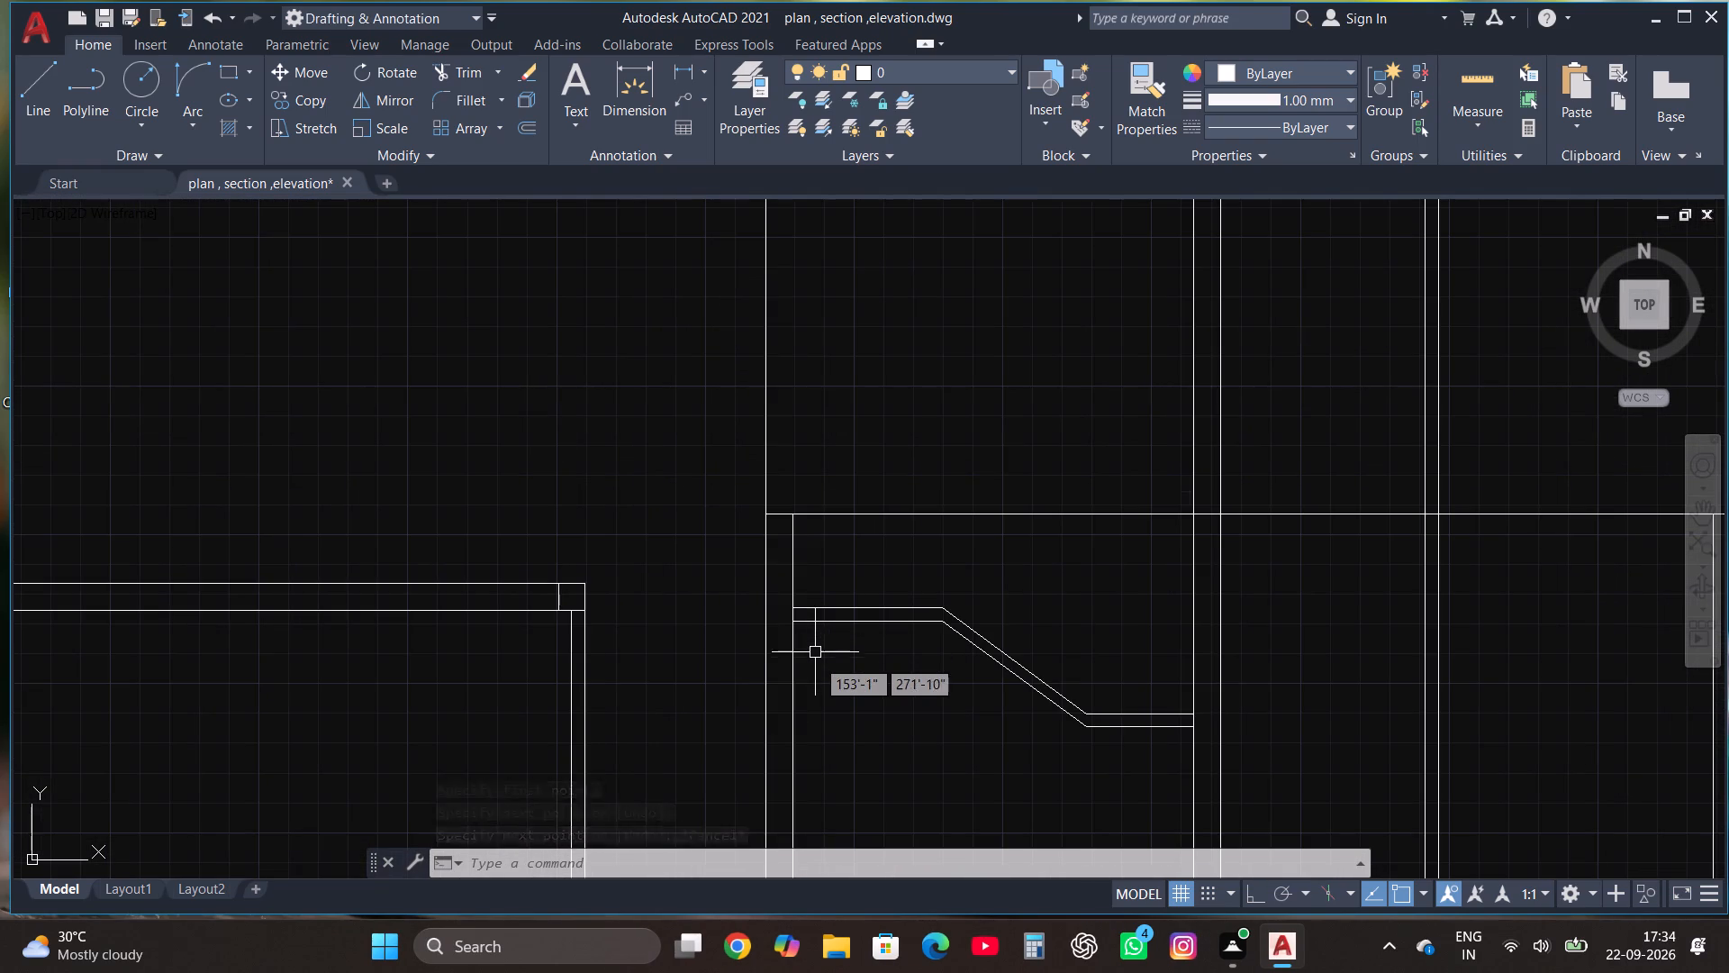
pyautogui.scroll(-2, 817, 669)
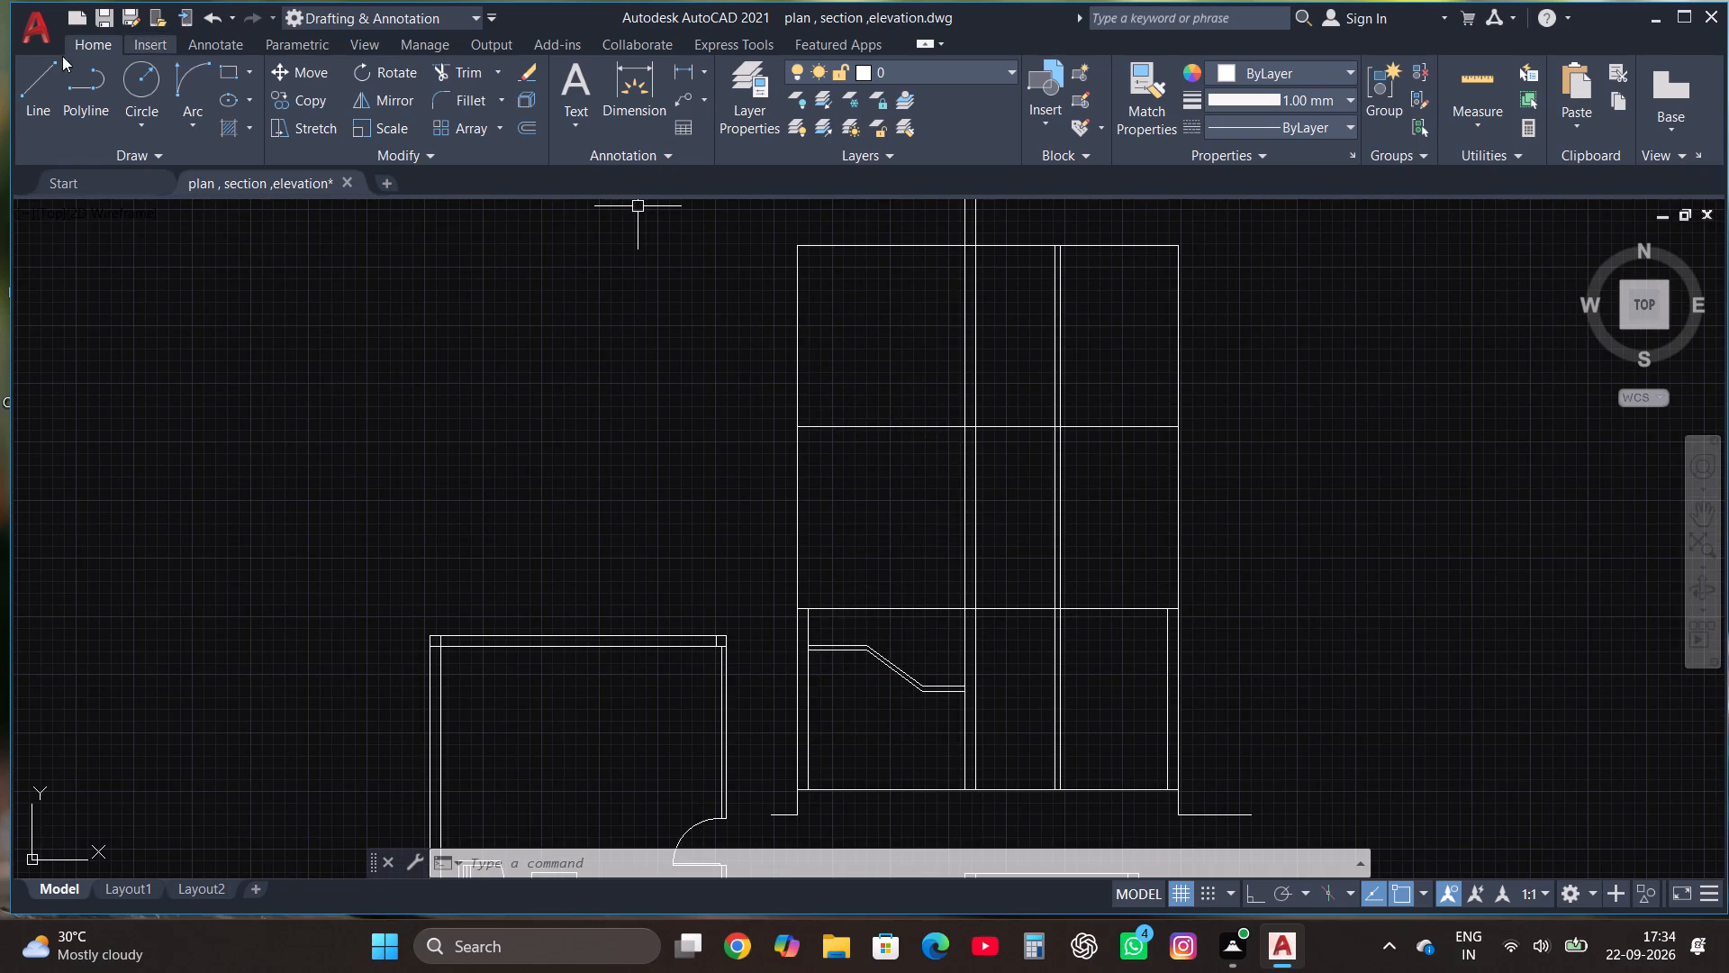
pyautogui.click(24, 94)
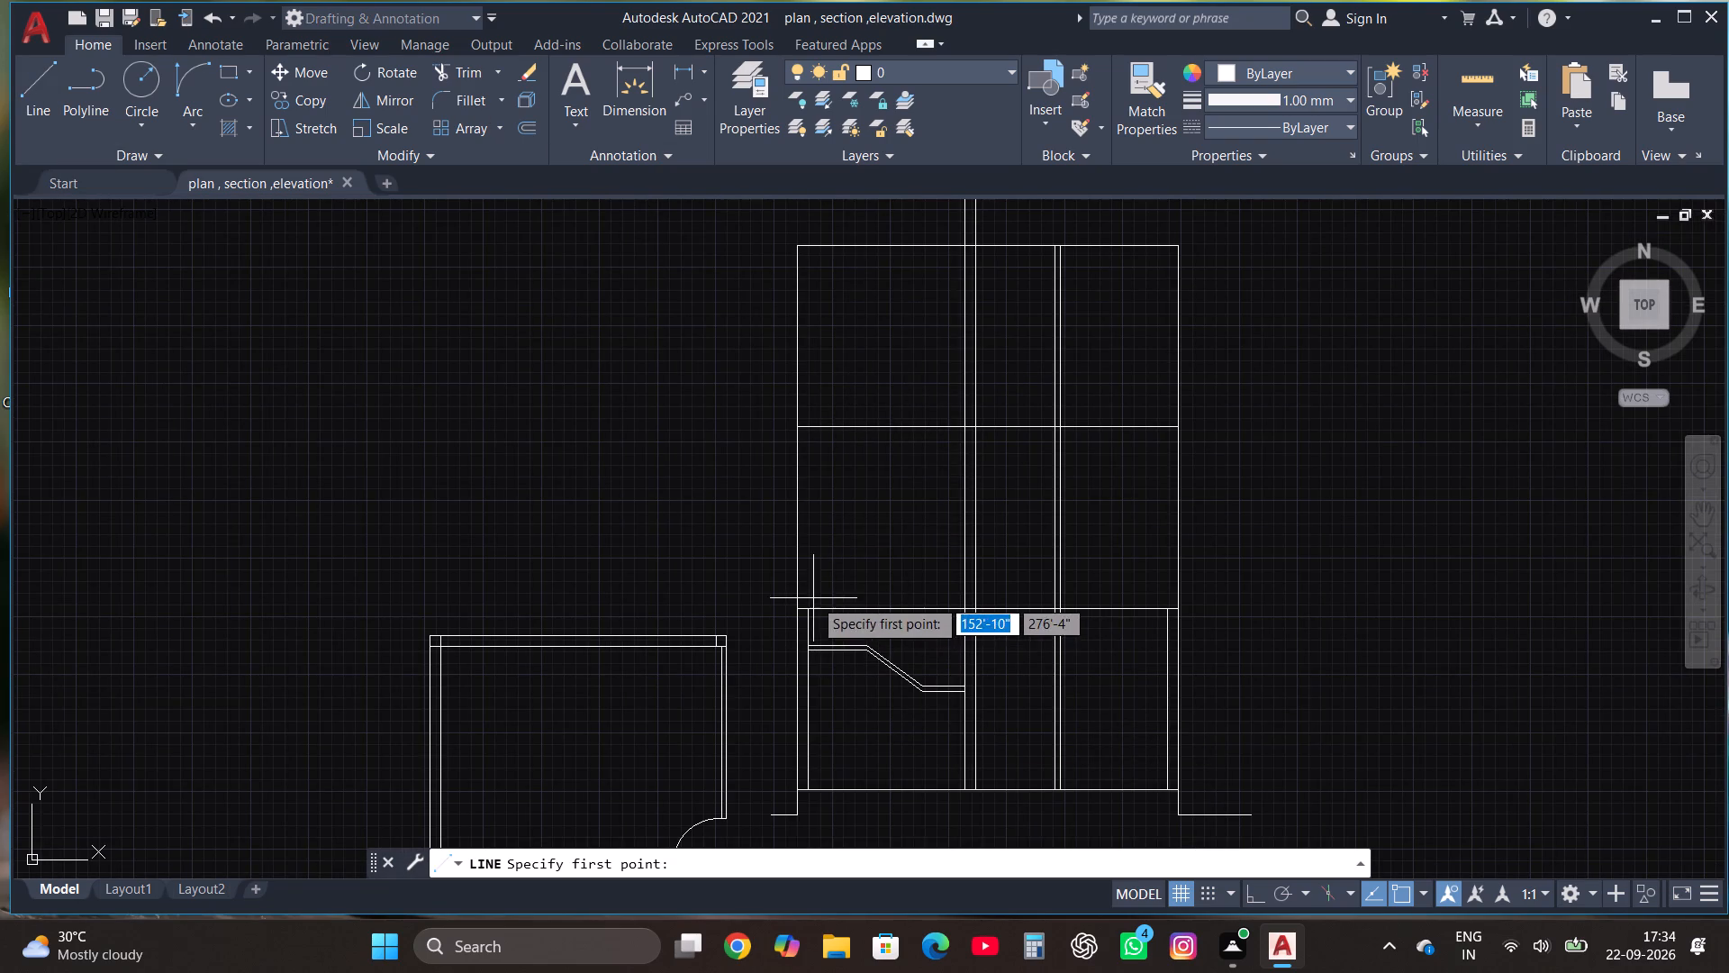
pyautogui.click(804, 612)
pyautogui.scroll(-1, 825, 379)
pyautogui.press('F8')
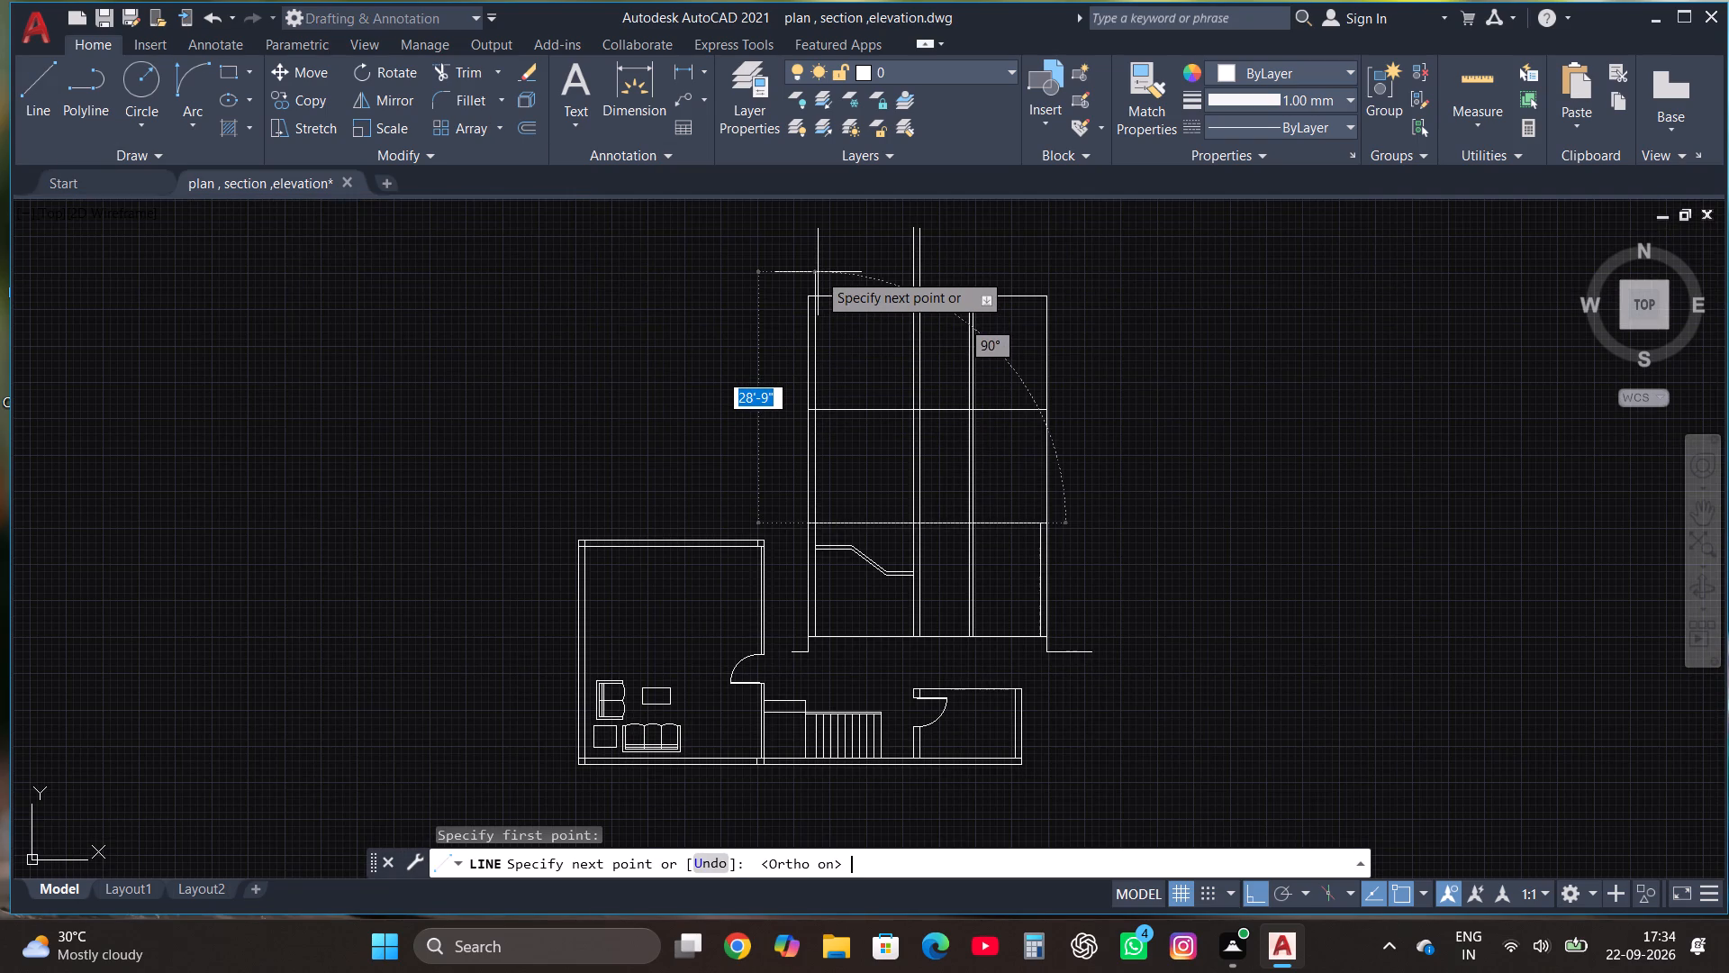
pyautogui.click(813, 277)
pyautogui.press('Escape')
# Draw a rectangle across the left wall's 9" thickness, about 6' tall, from just below the upper landing to above the first floor line.
pyautogui.scroll(2, 819, 564)
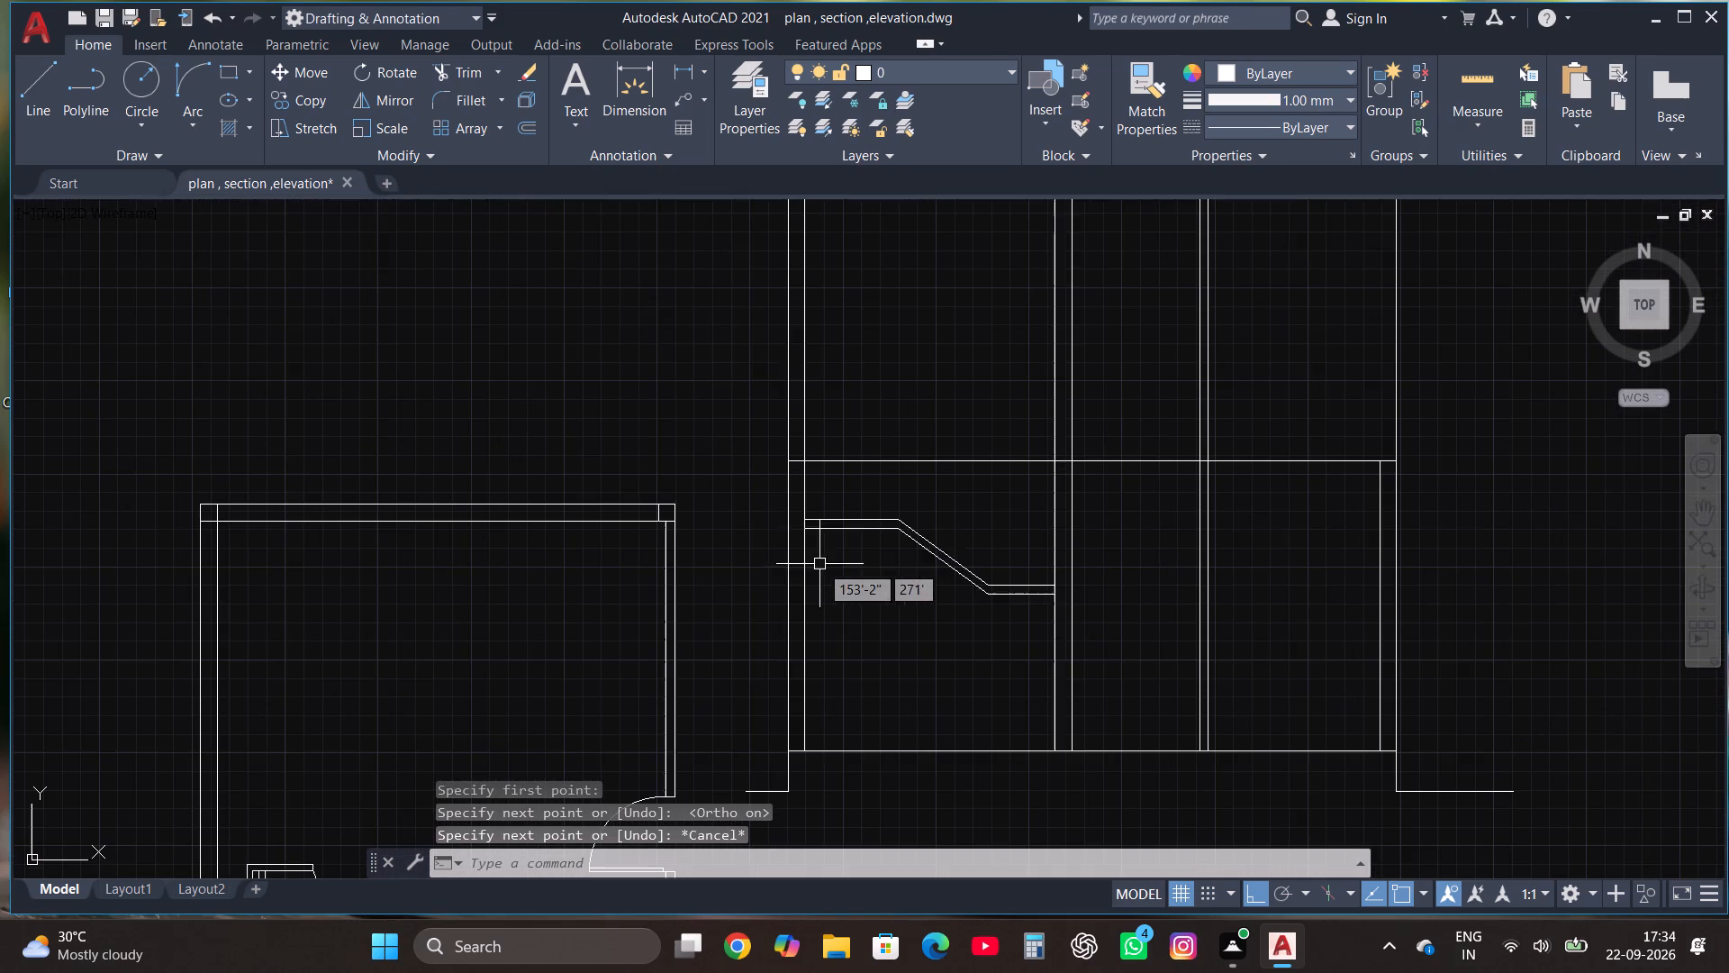
pyautogui.click(225, 75)
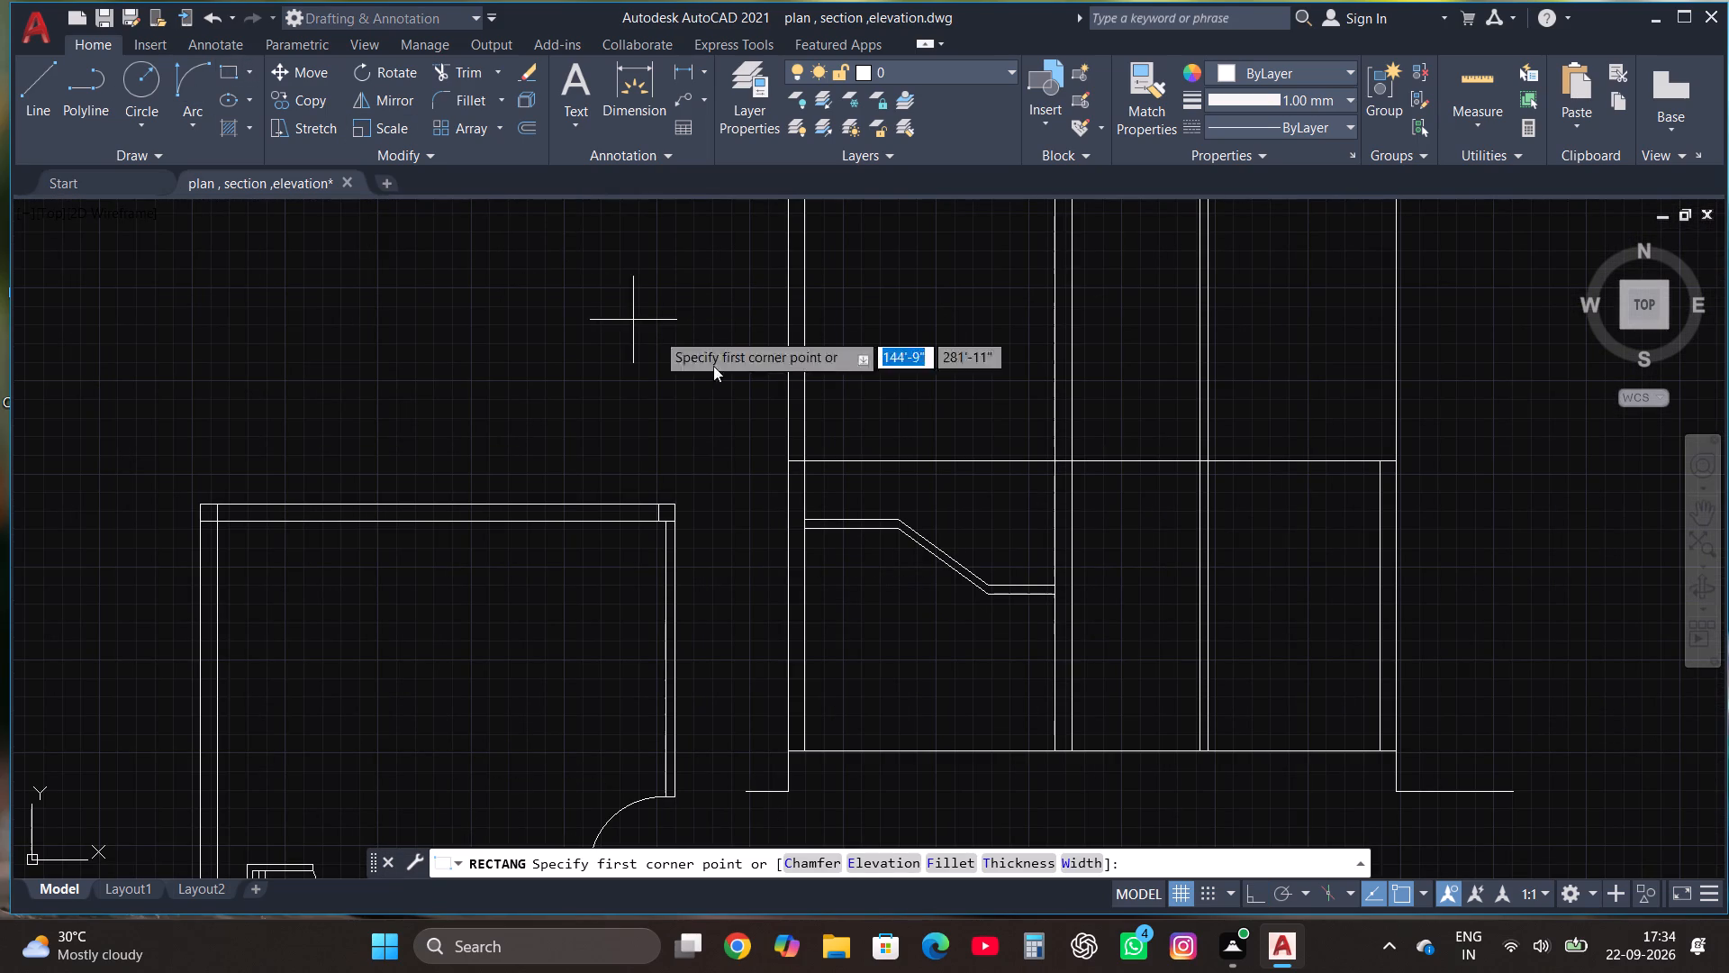
pyautogui.scroll(2, 834, 569)
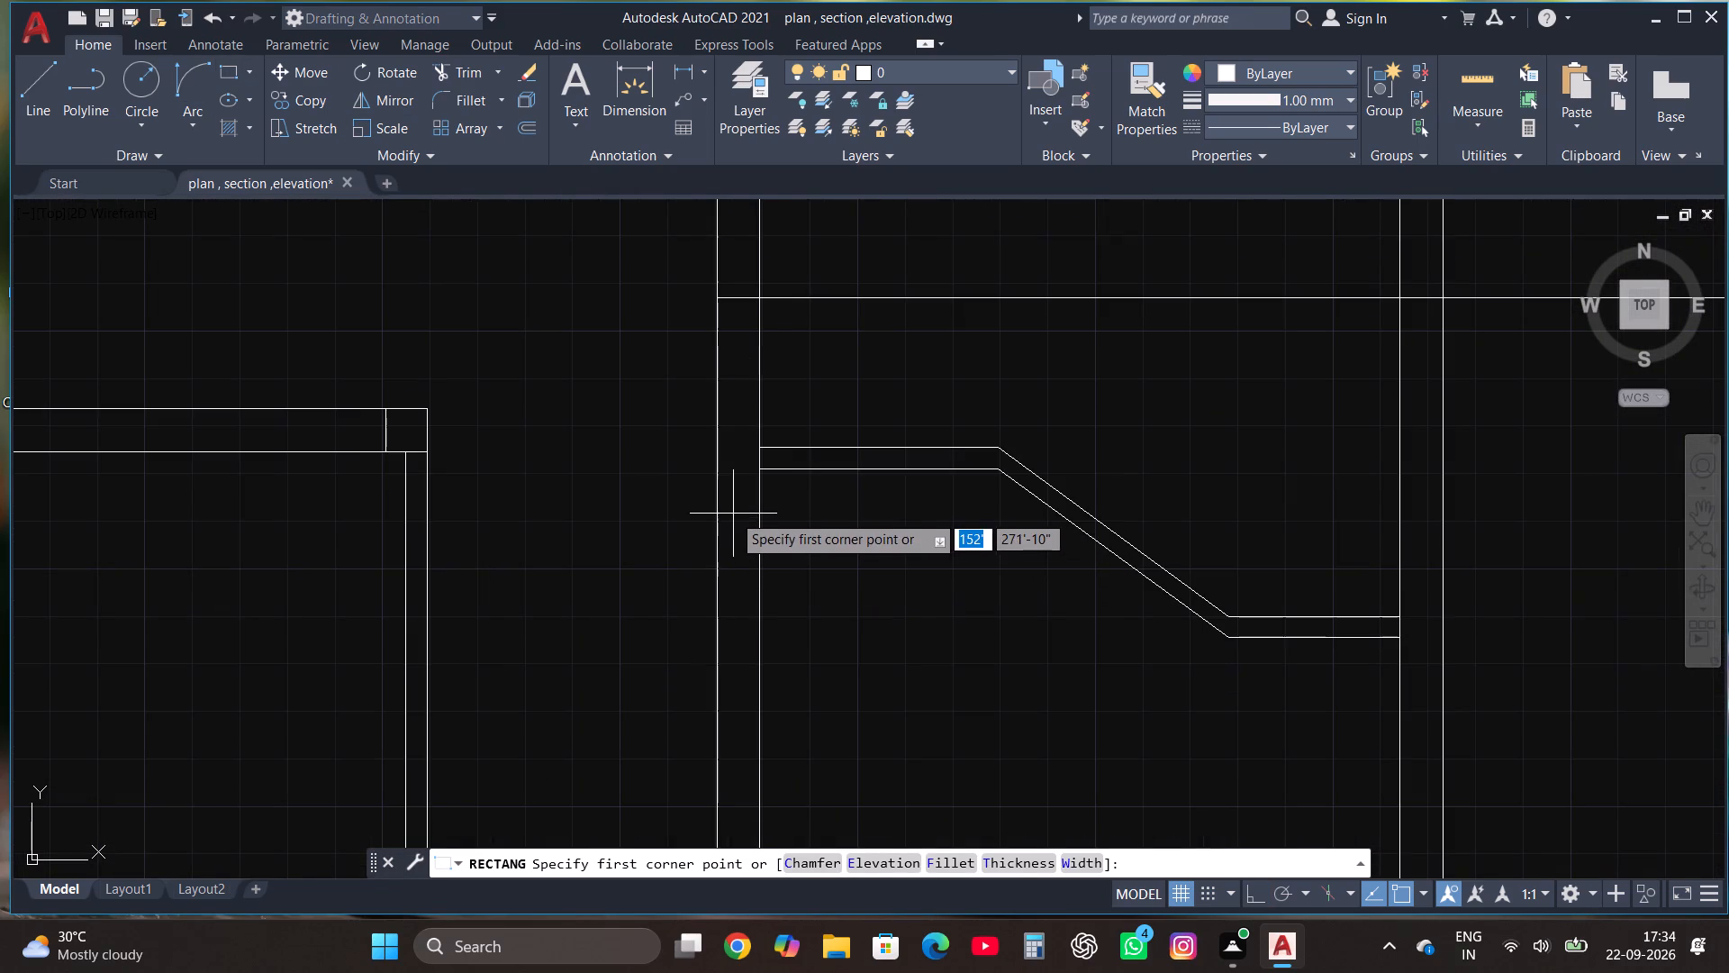
pyautogui.click(717, 515)
pyautogui.scroll(-1, 717, 515)
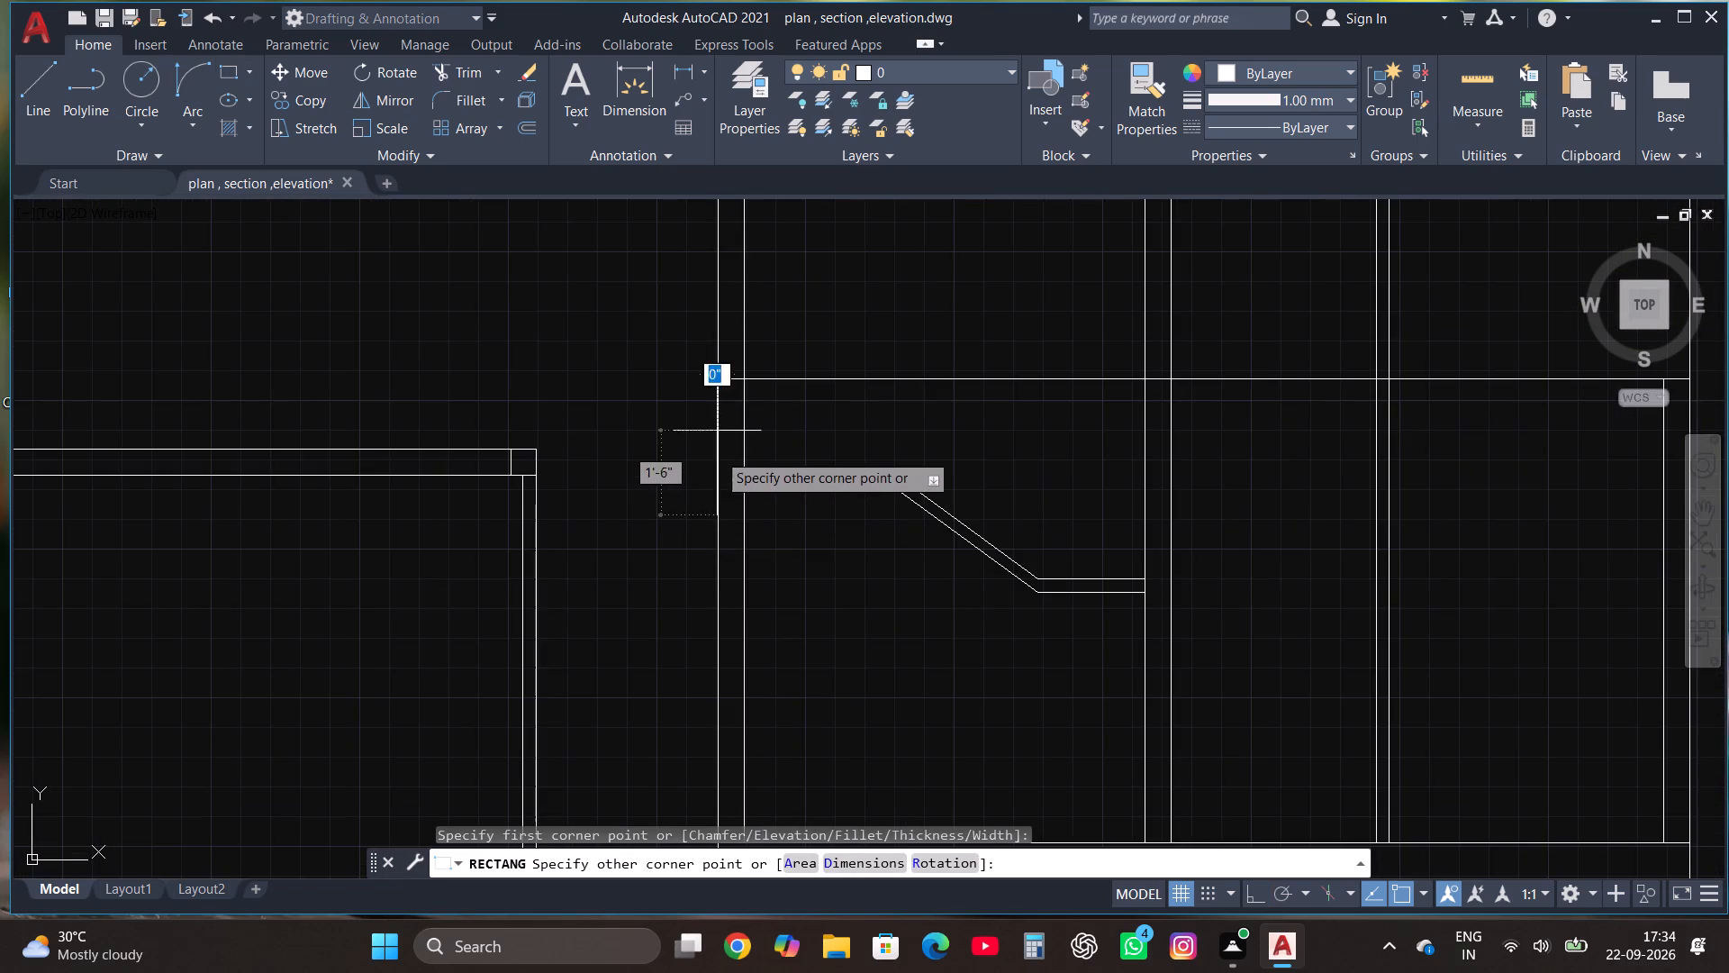
pyautogui.click(742, 296)
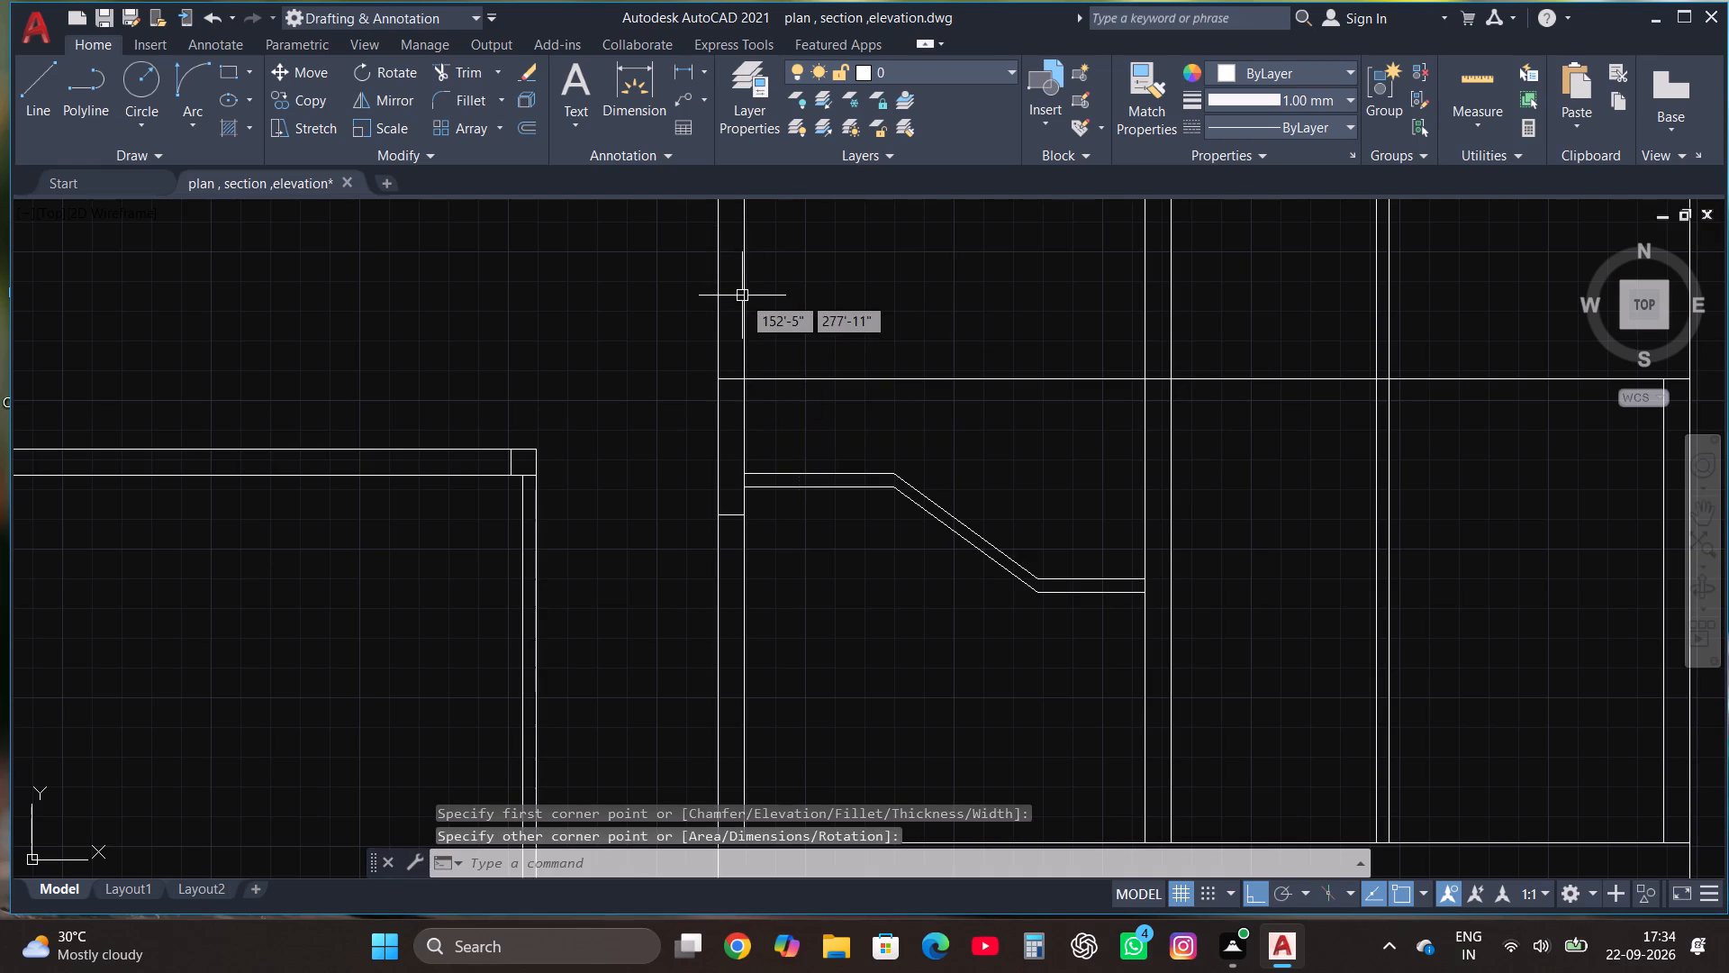
# Trim the first floor line out of the opening rectangle across the left wall's thickness.
pyautogui.click(475, 75)
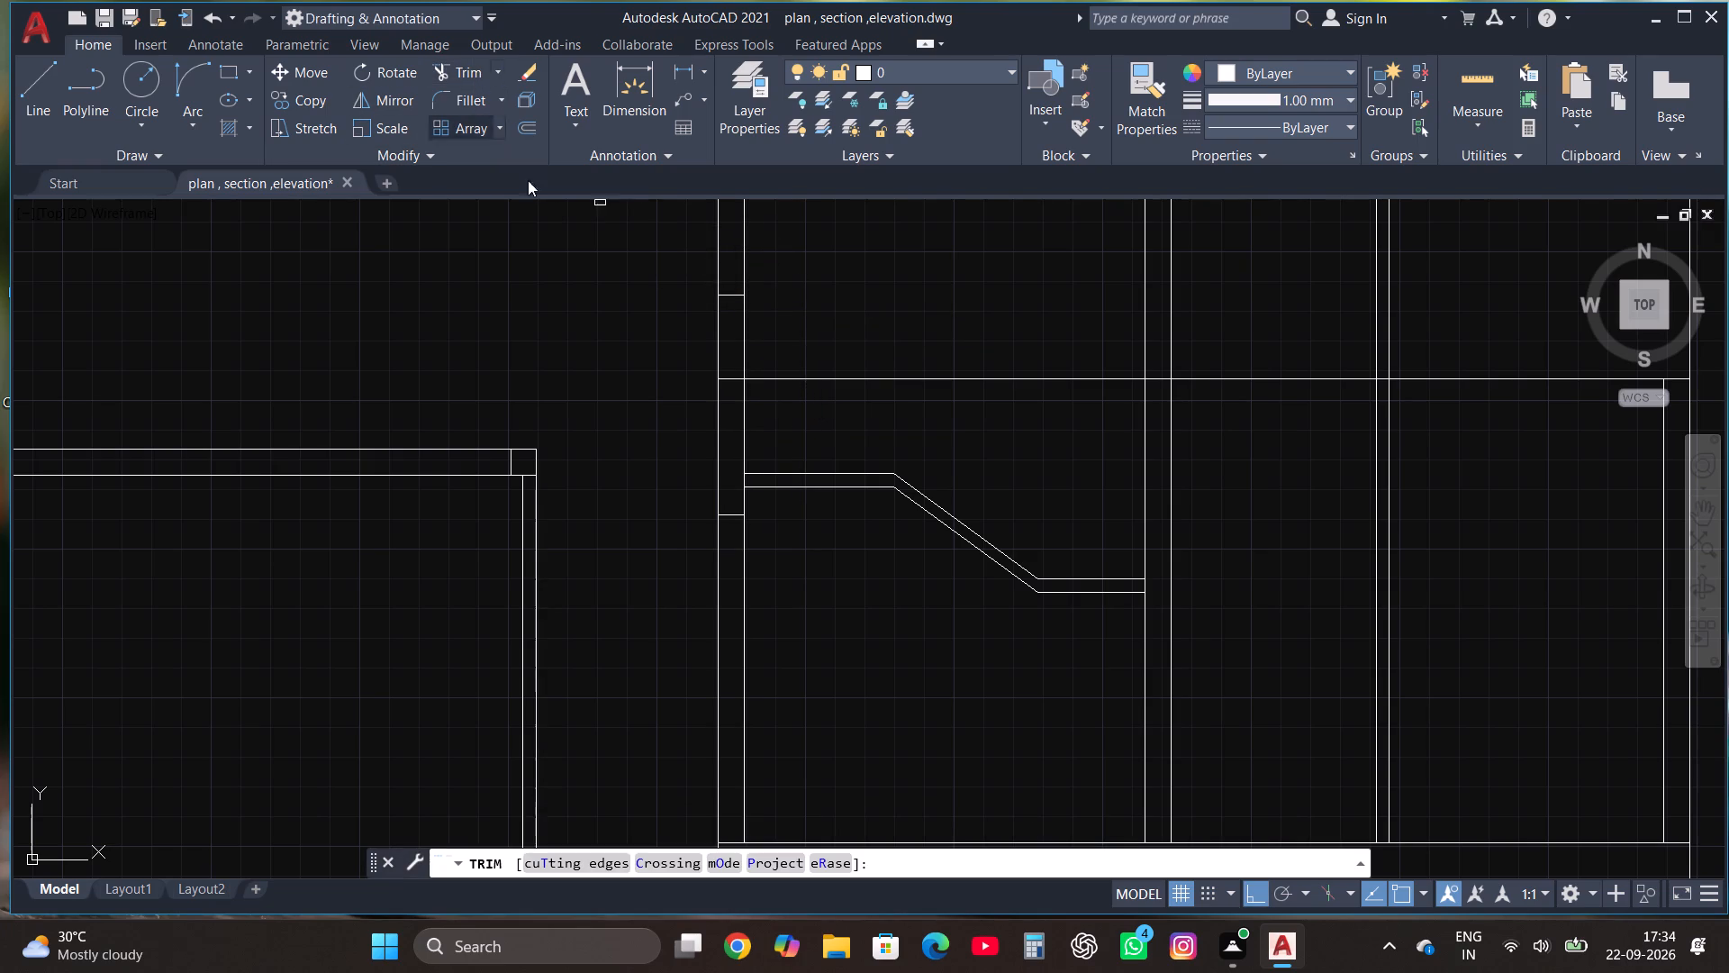
pyautogui.click(728, 379)
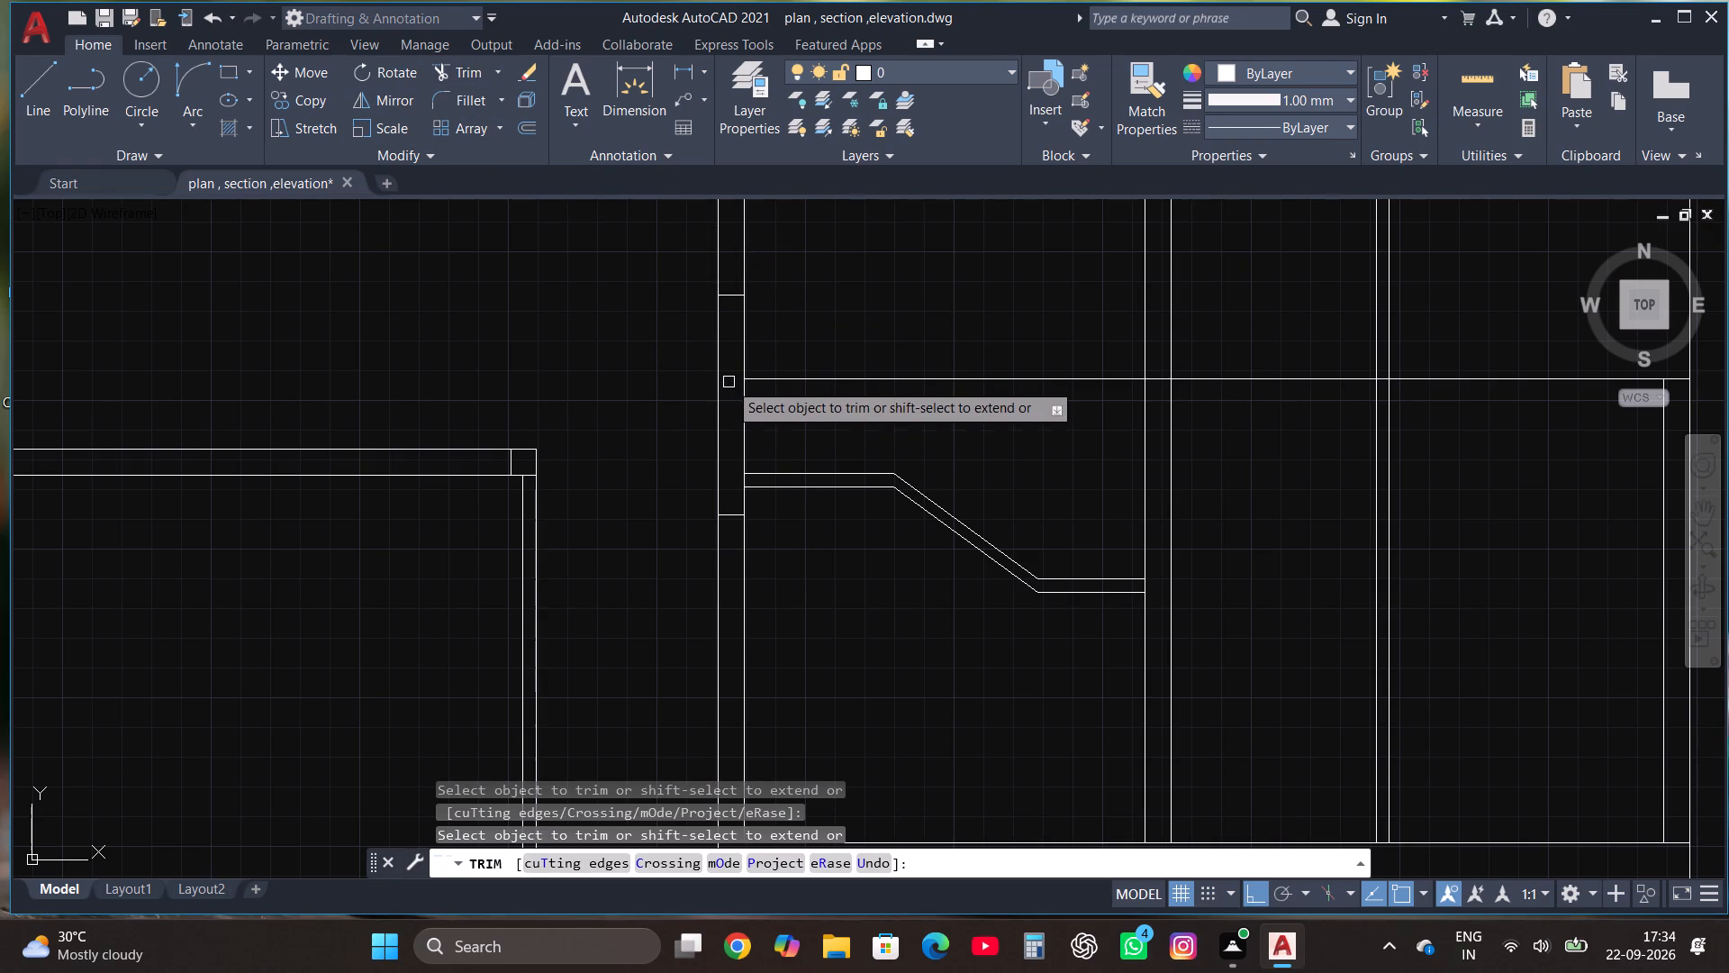
pyautogui.scroll(-2, 731, 528)
pyautogui.press('Escape')
# Copy the stair flight with both landings and the left wall's opening rectangle straight up into the second and third storeys.
pyautogui.click(686, 582)
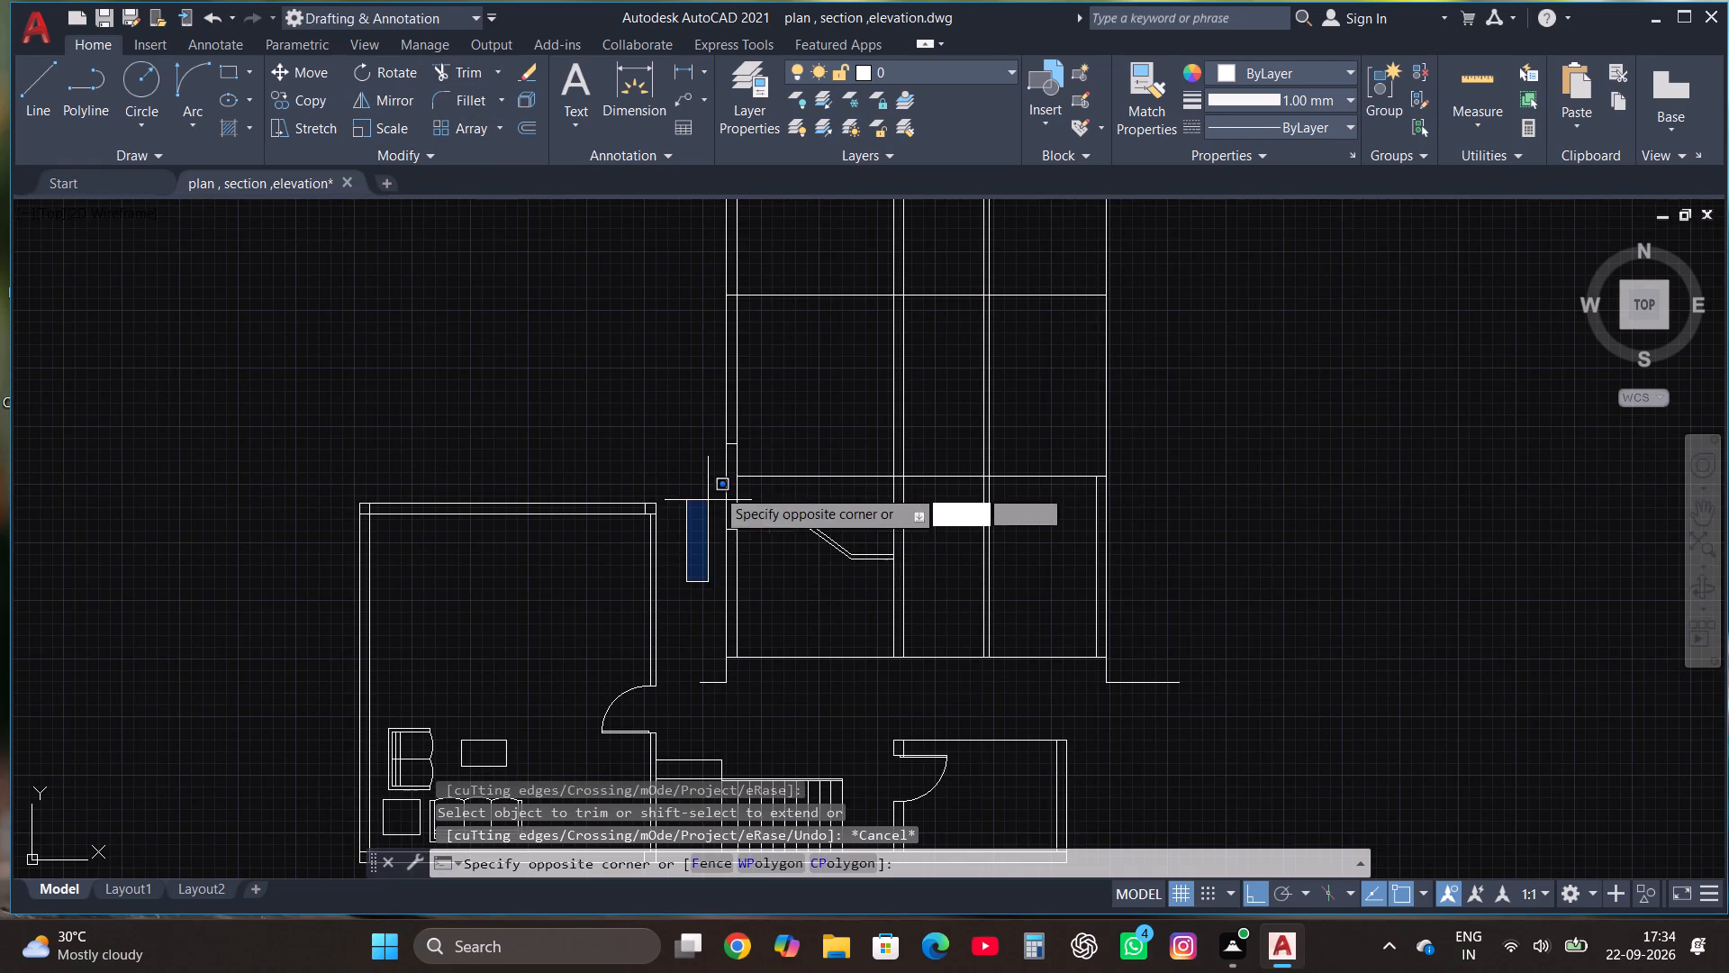
pyautogui.click(896, 441)
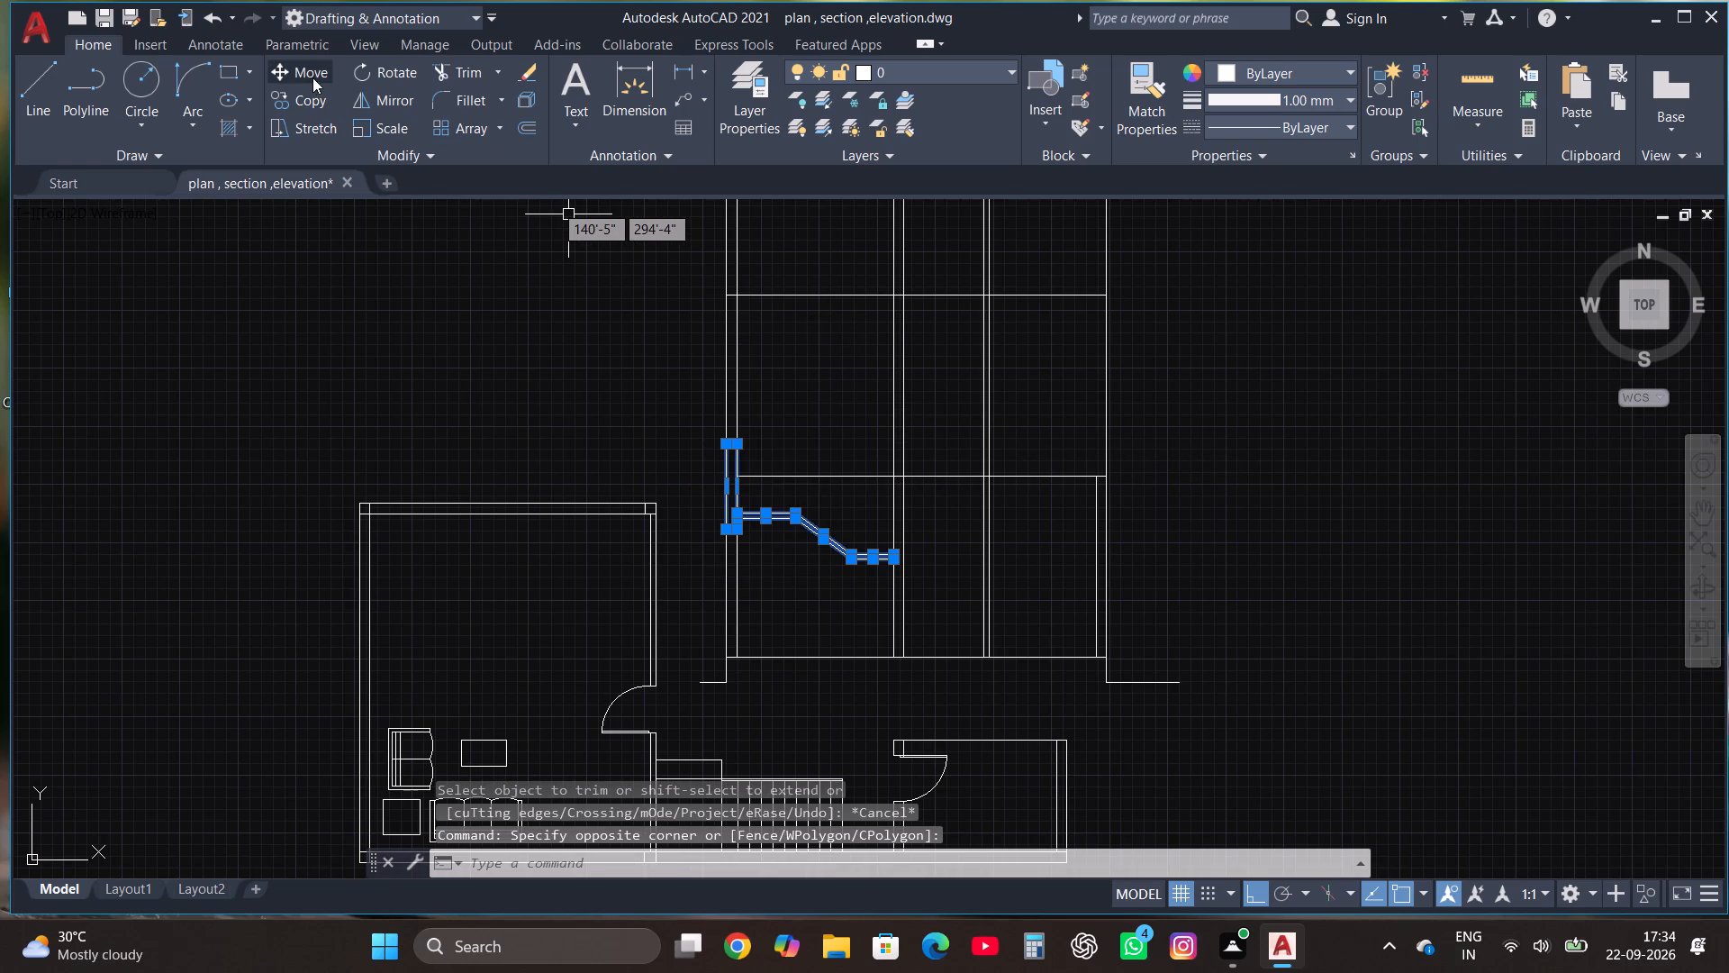
pyautogui.click(312, 107)
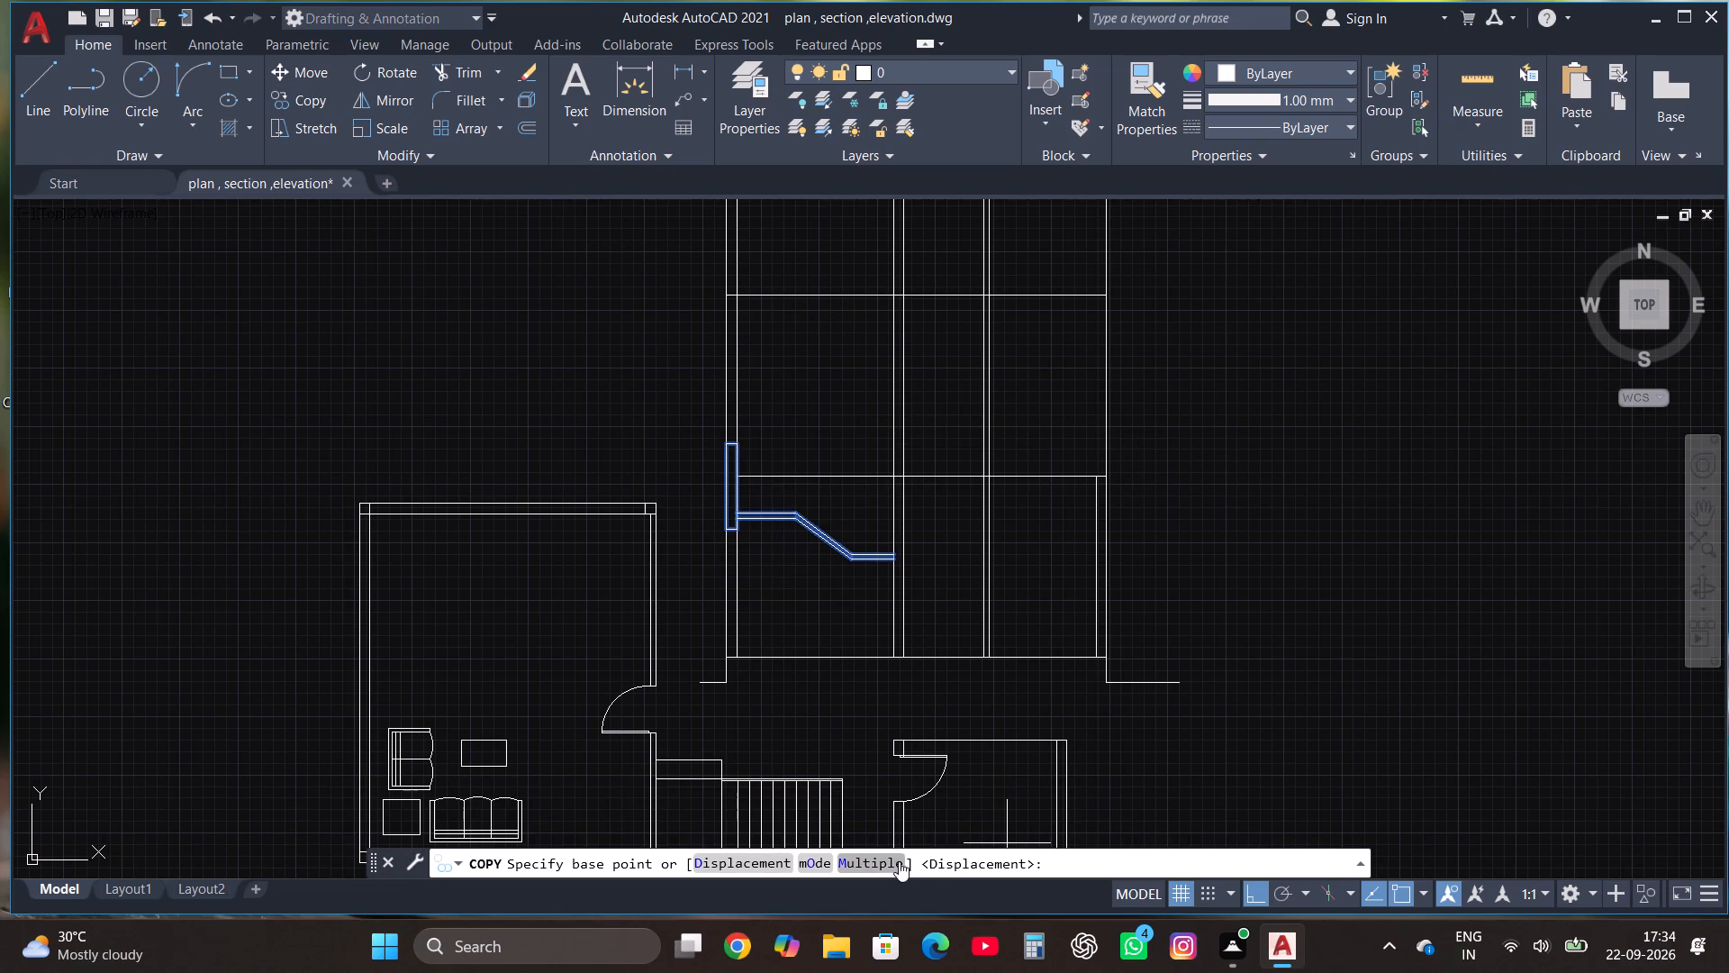
pyautogui.click(880, 860)
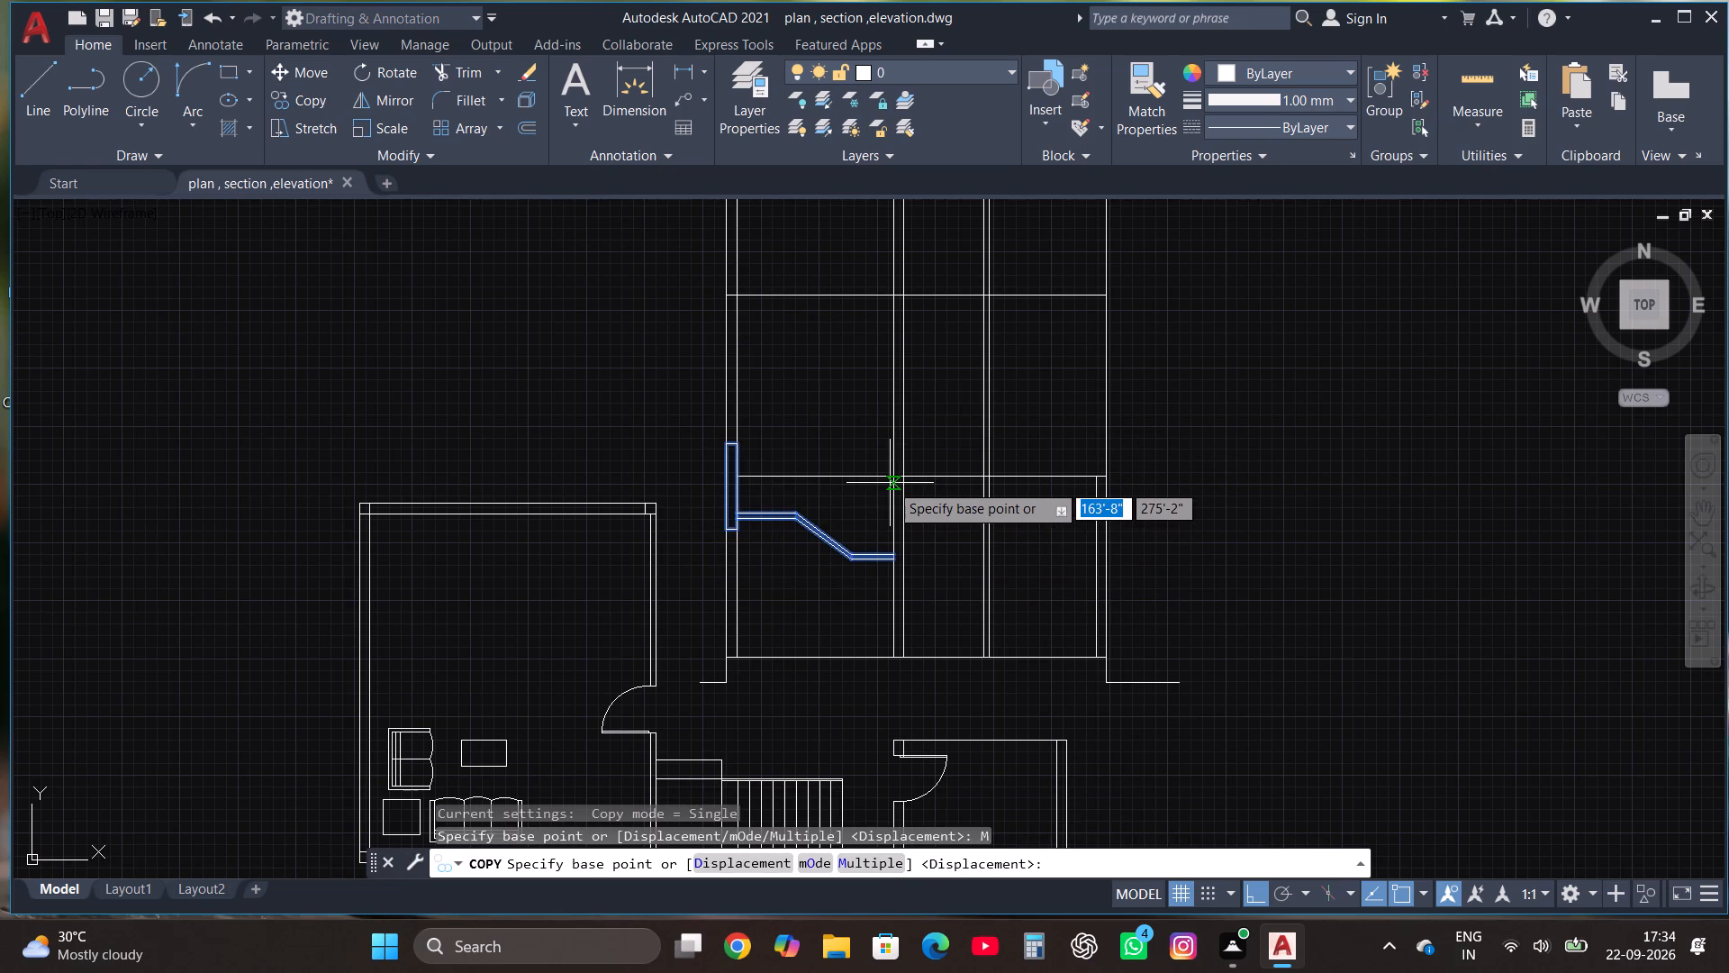
pyautogui.scroll(1, 890, 483)
pyautogui.click(899, 609)
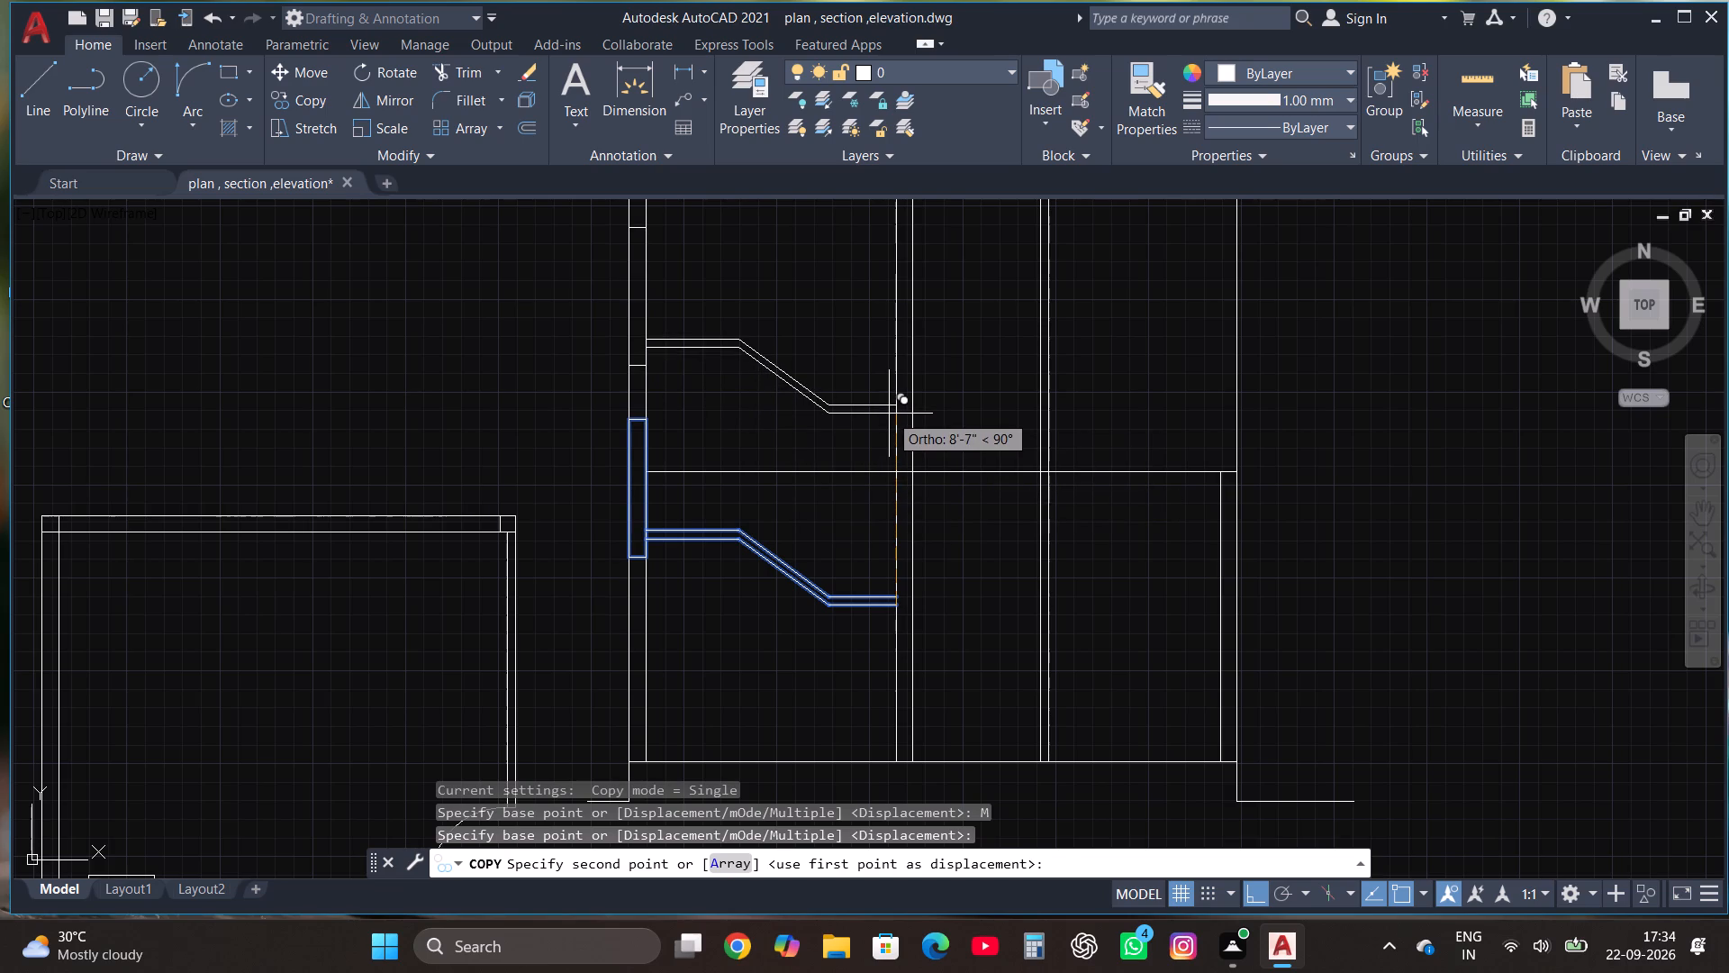
pyautogui.click(895, 389)
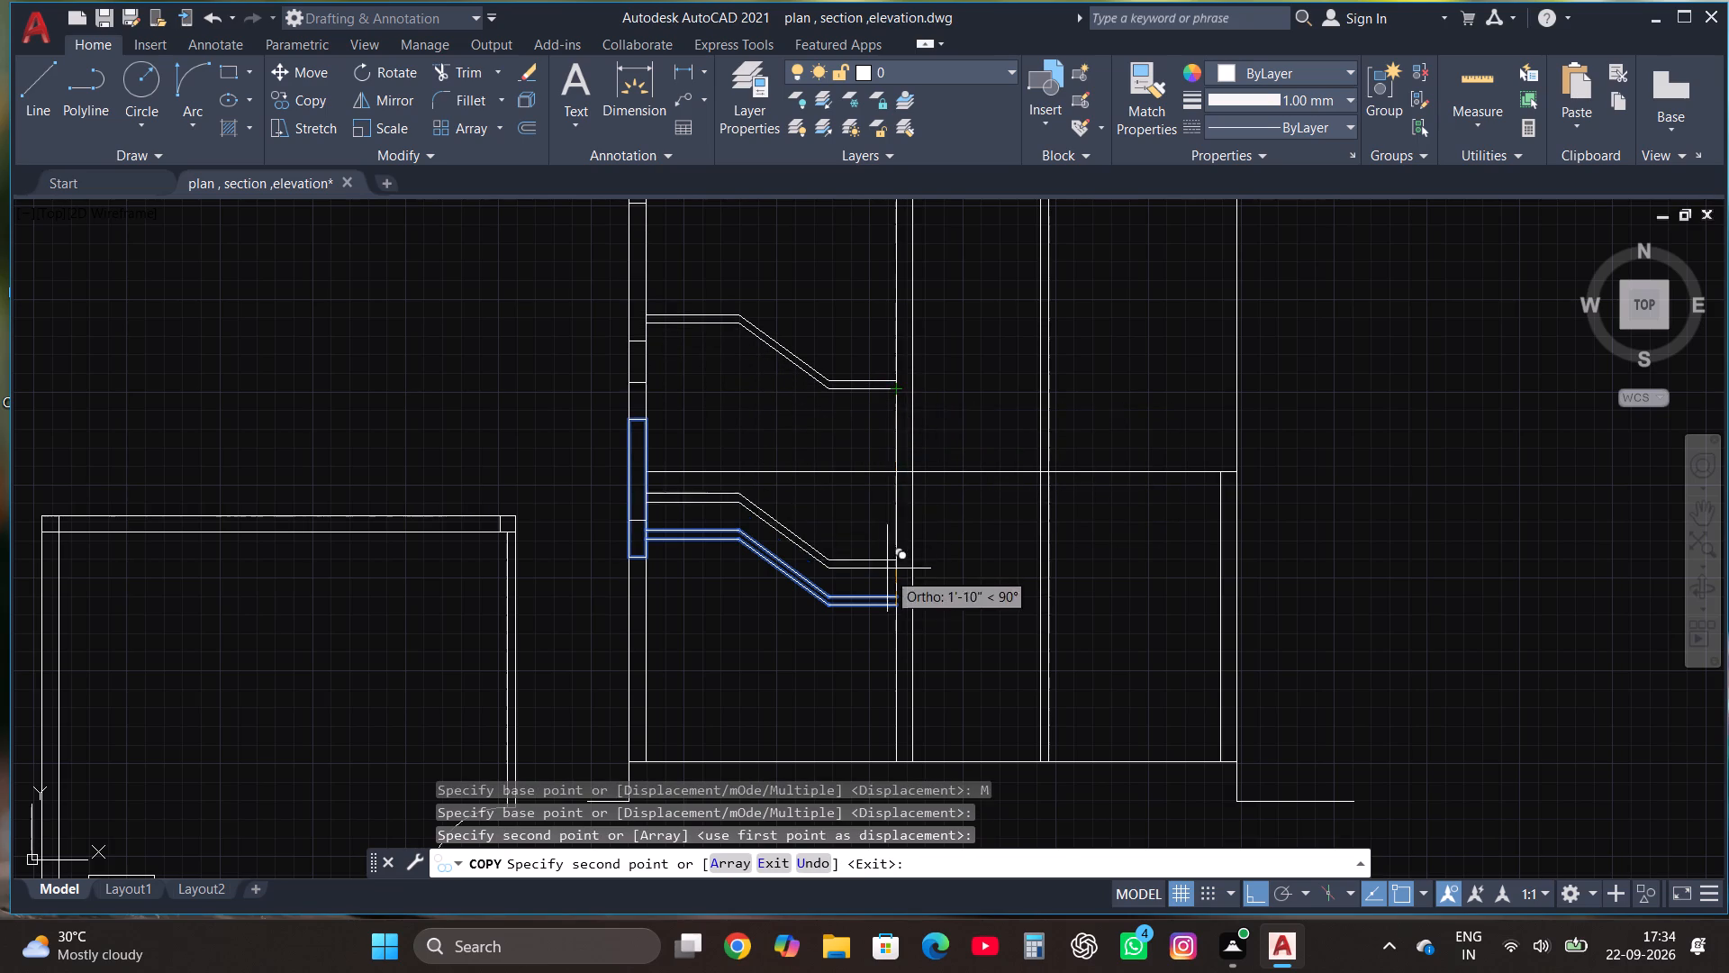
pyautogui.scroll(-2, 887, 587)
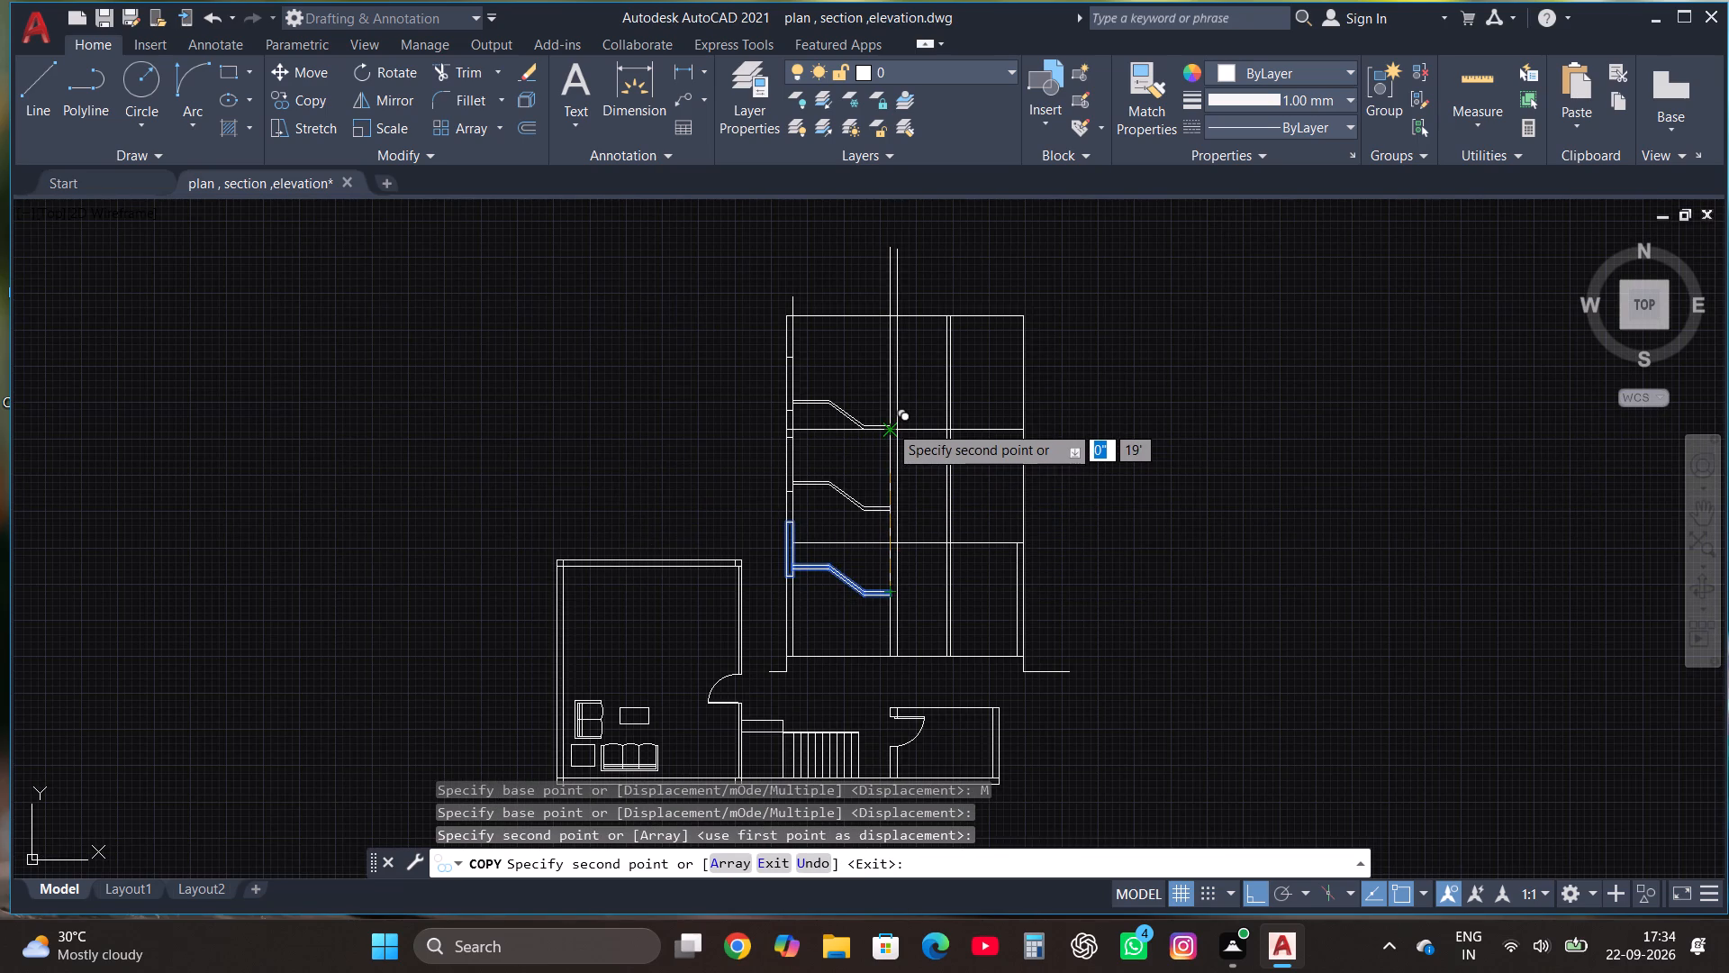
pyautogui.scroll(2, 889, 424)
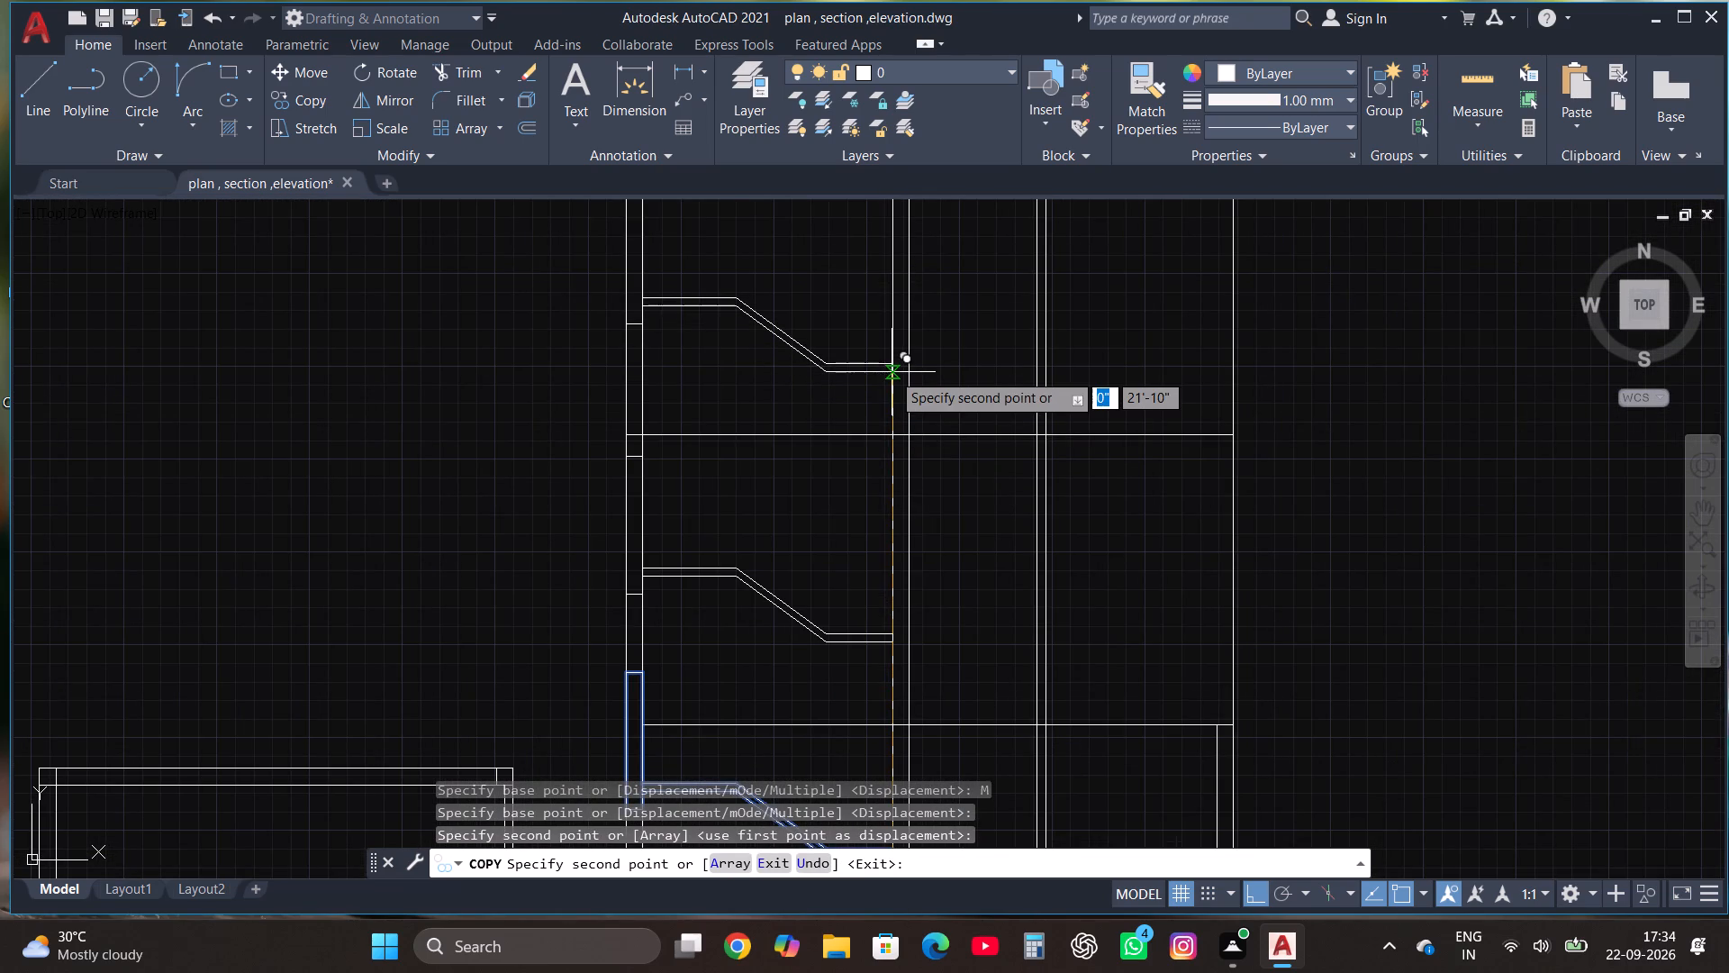
pyautogui.click(892, 344)
pyautogui.scroll(-2, 878, 553)
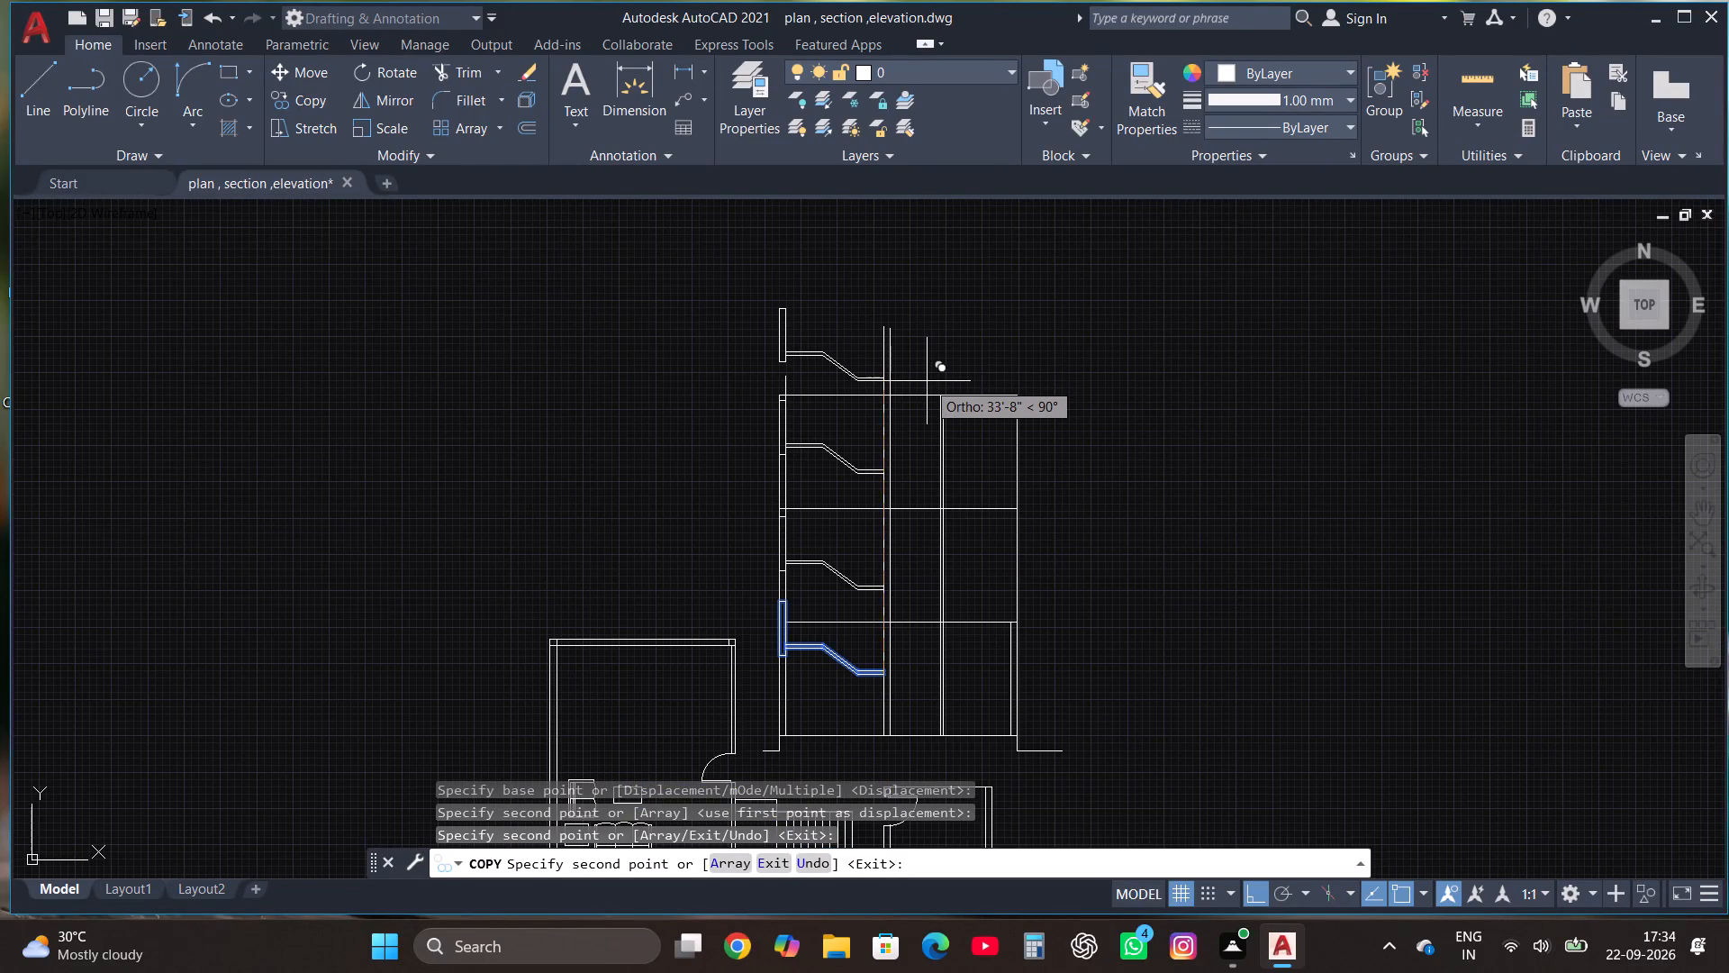
pyautogui.press('Escape')
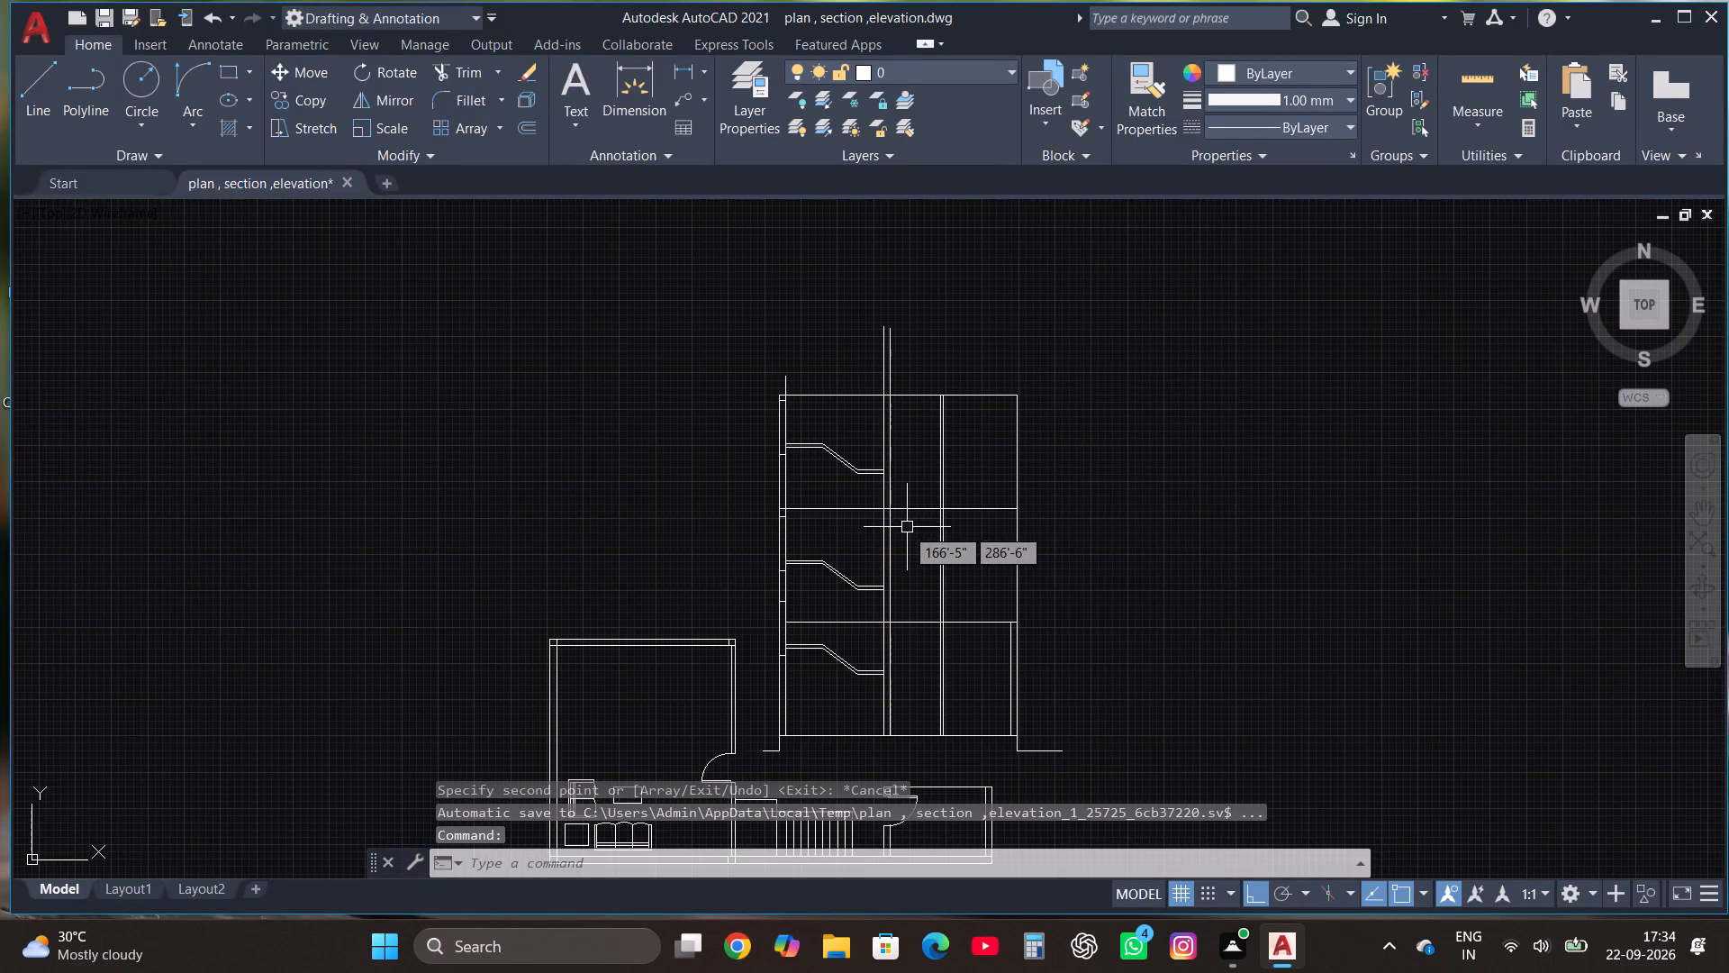
# Copy the bottom edge of the second storey's lower landing 4.5" downward.
pyautogui.scroll(2, 883, 582)
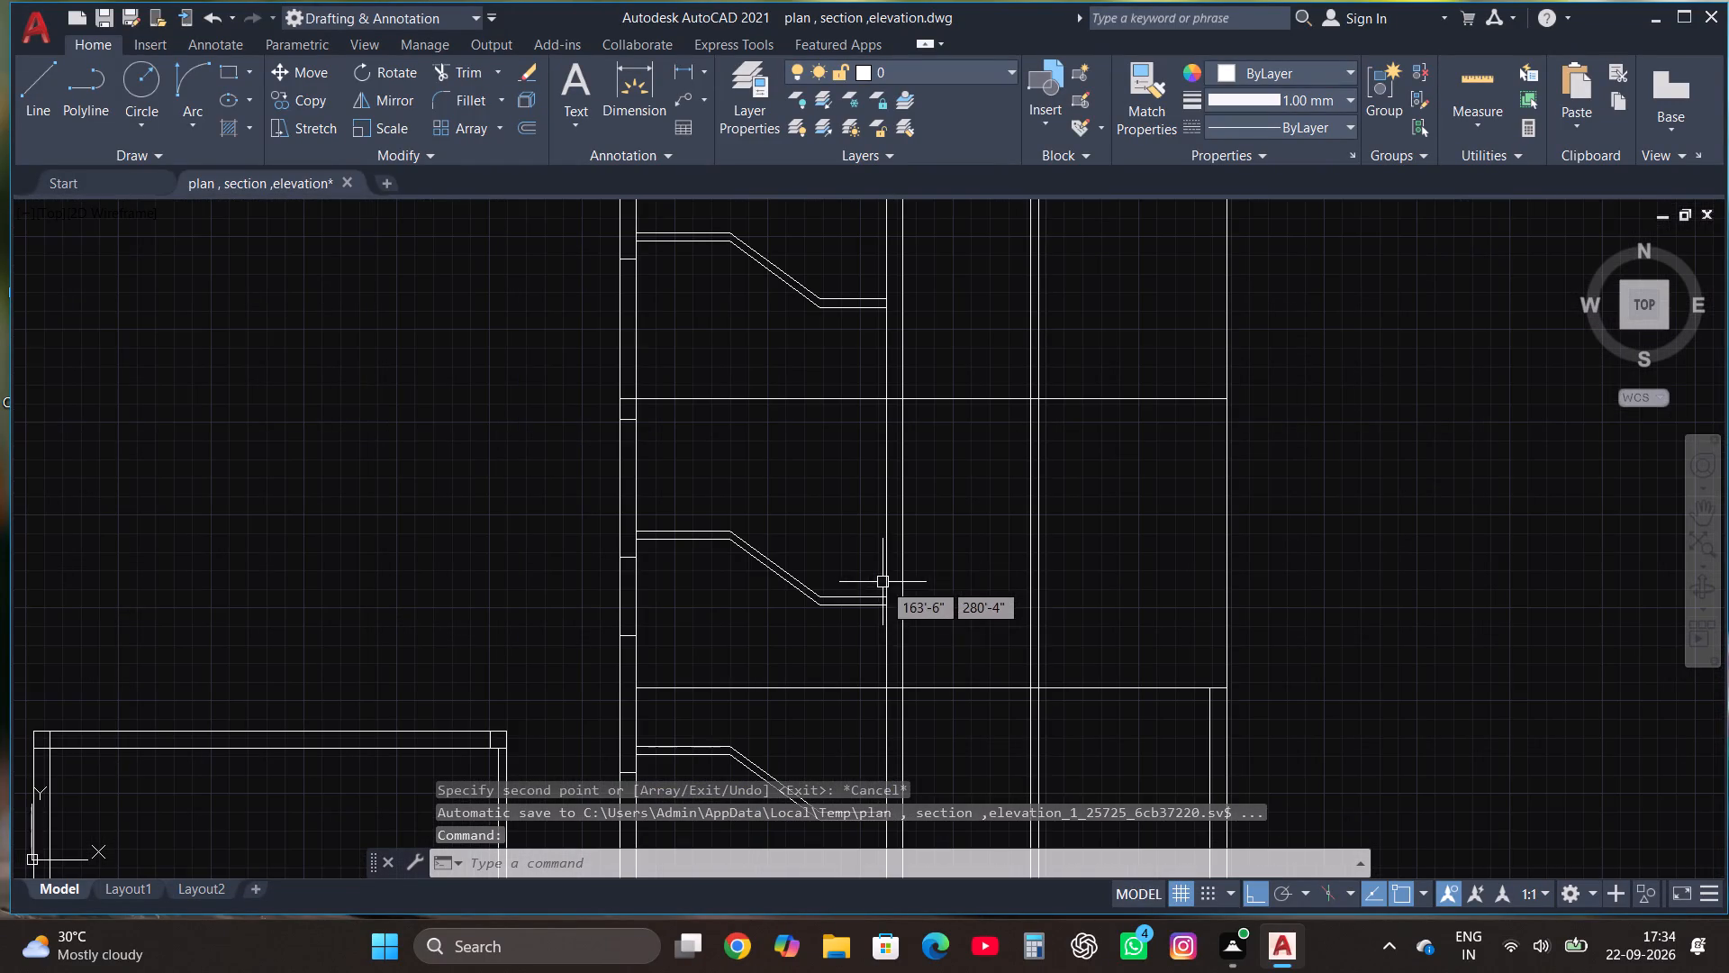
pyautogui.scroll(1, 850, 622)
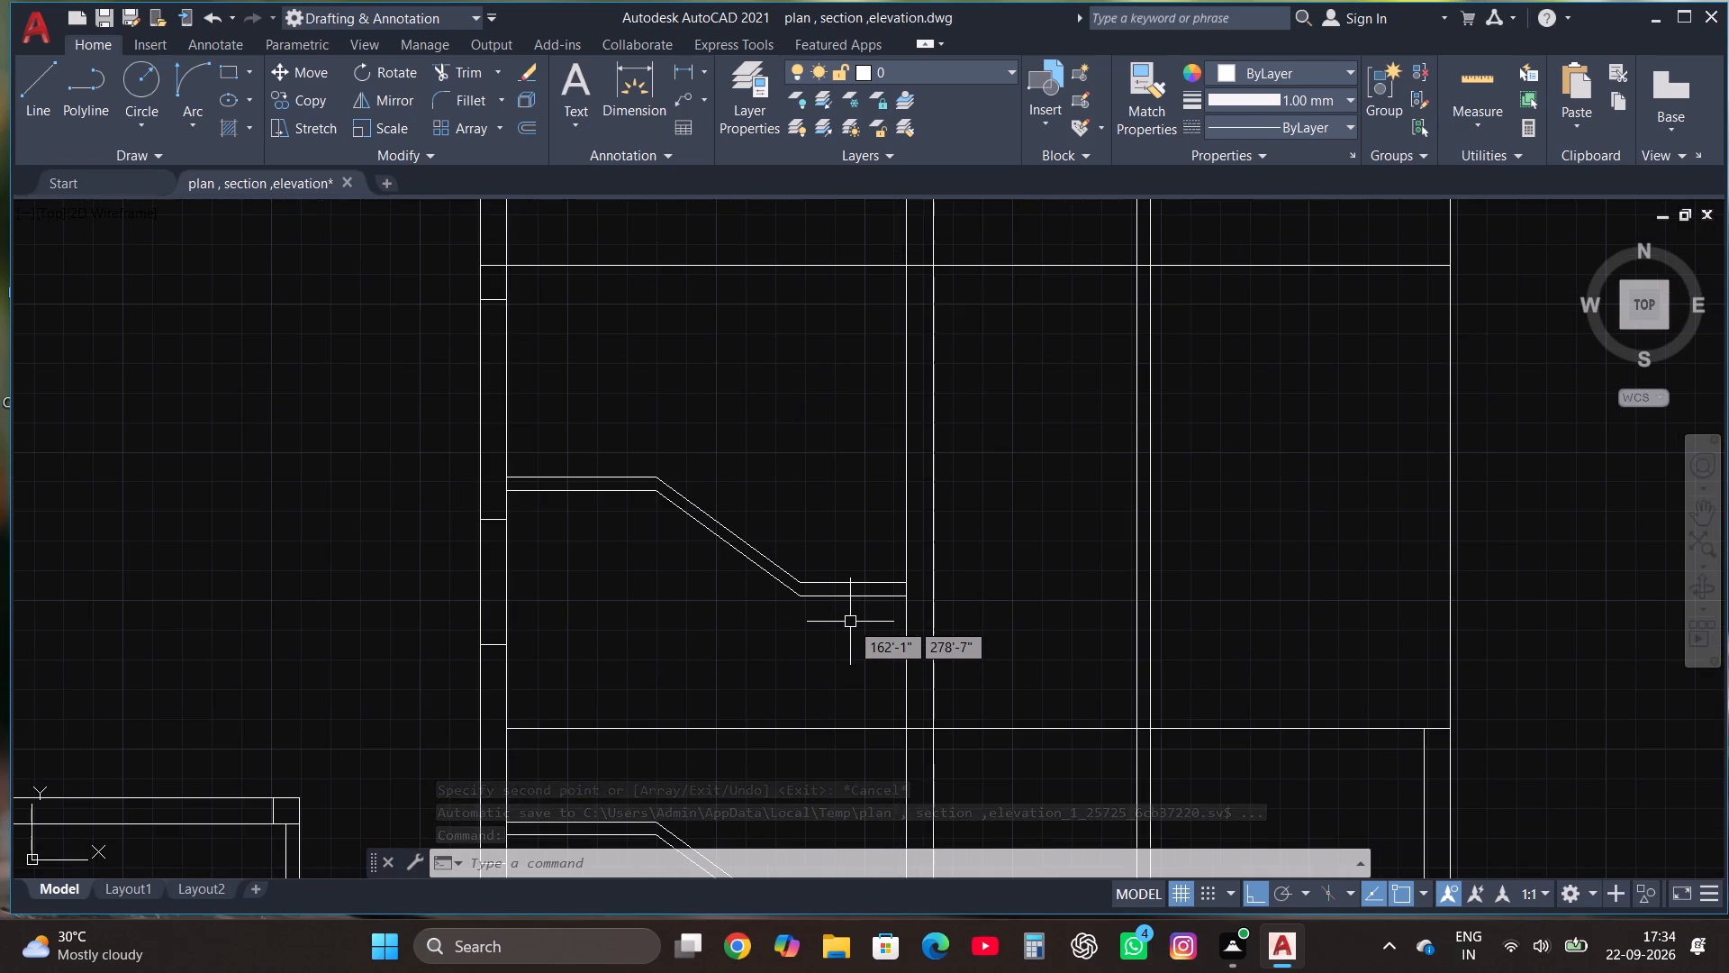
pyautogui.scroll(1, 850, 622)
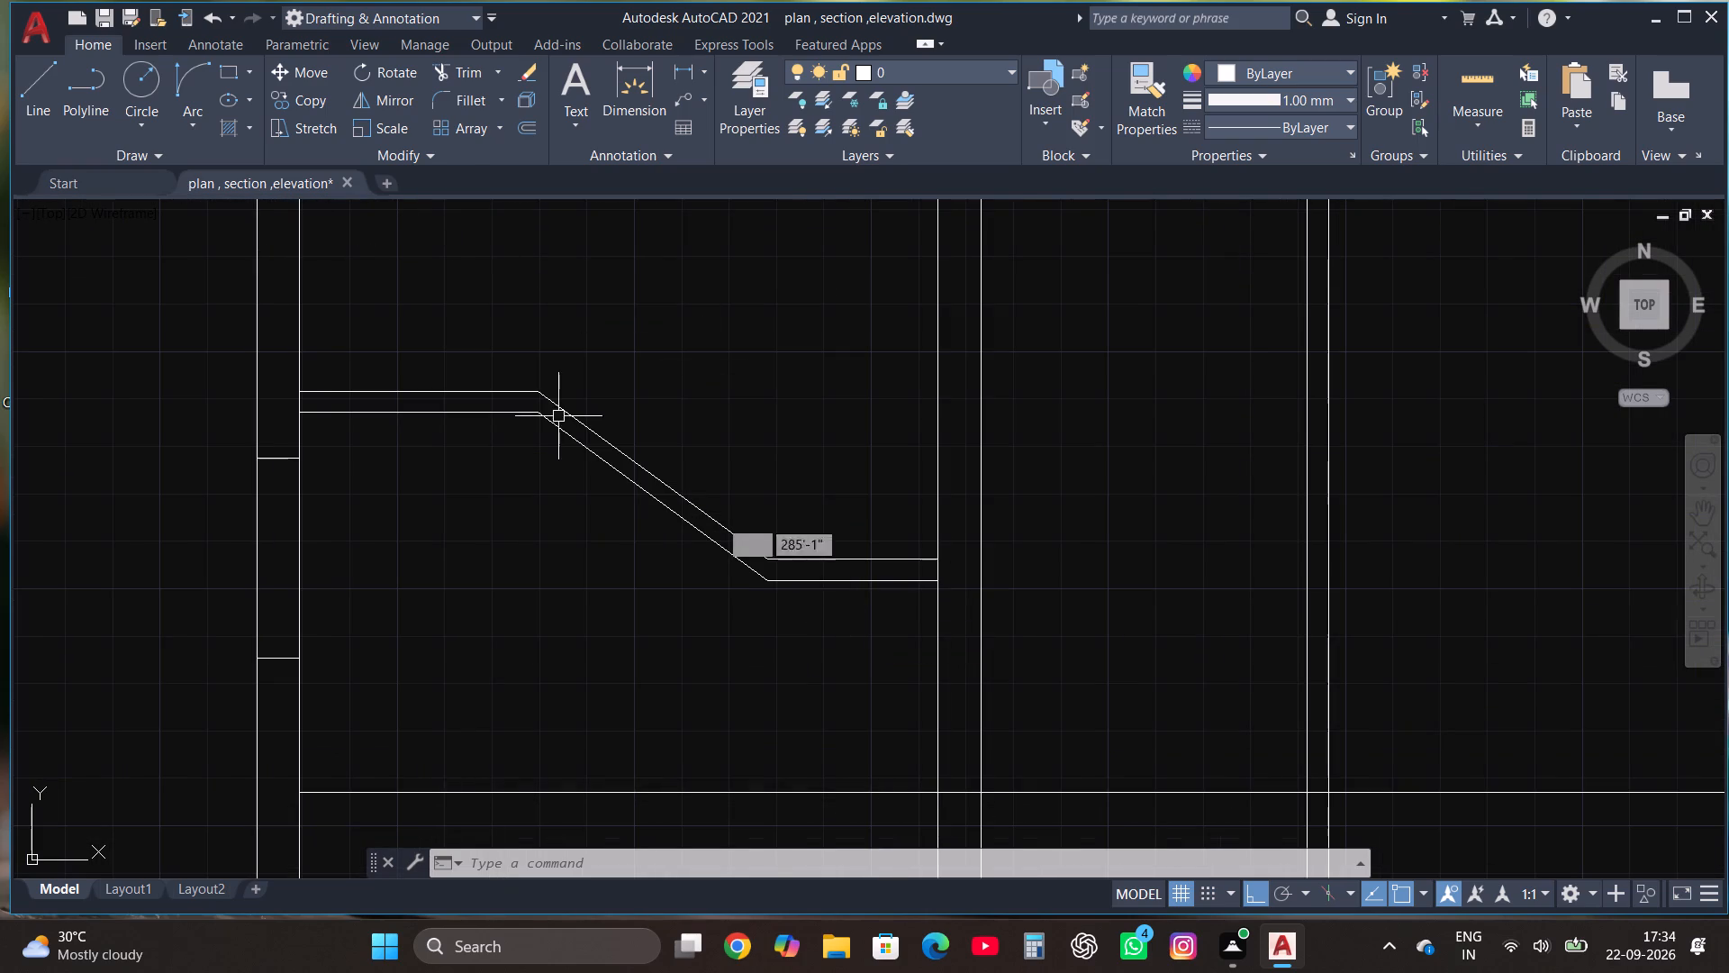
pyautogui.click(818, 584)
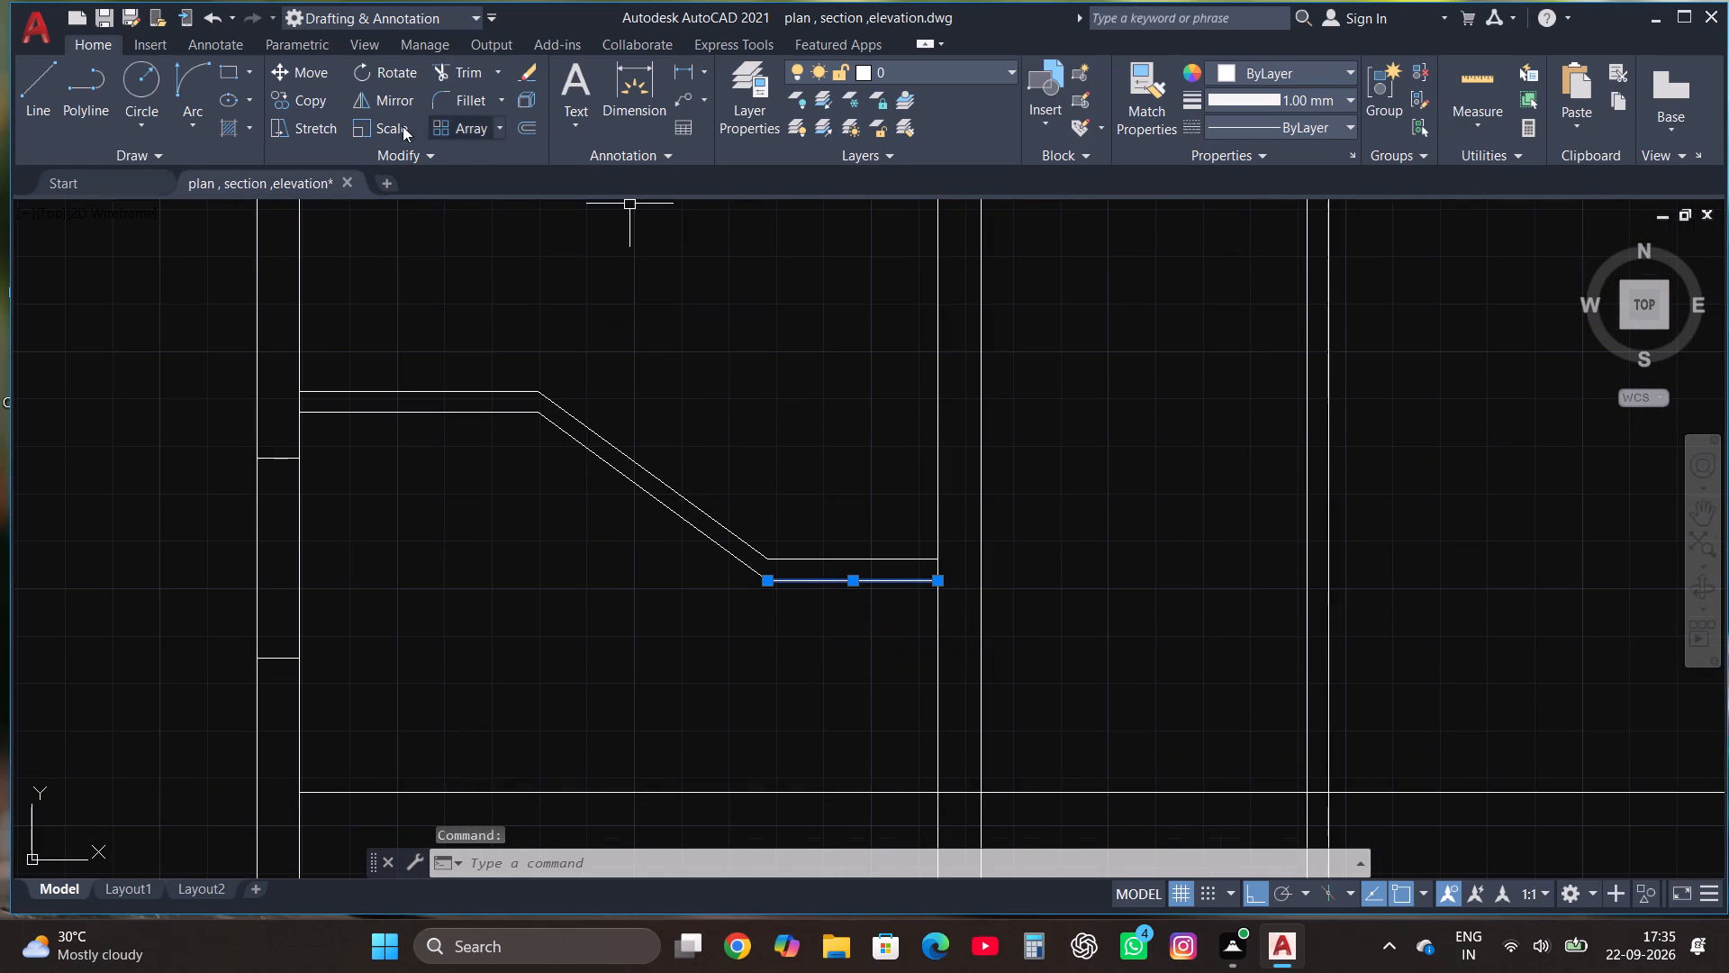
pyautogui.click(317, 95)
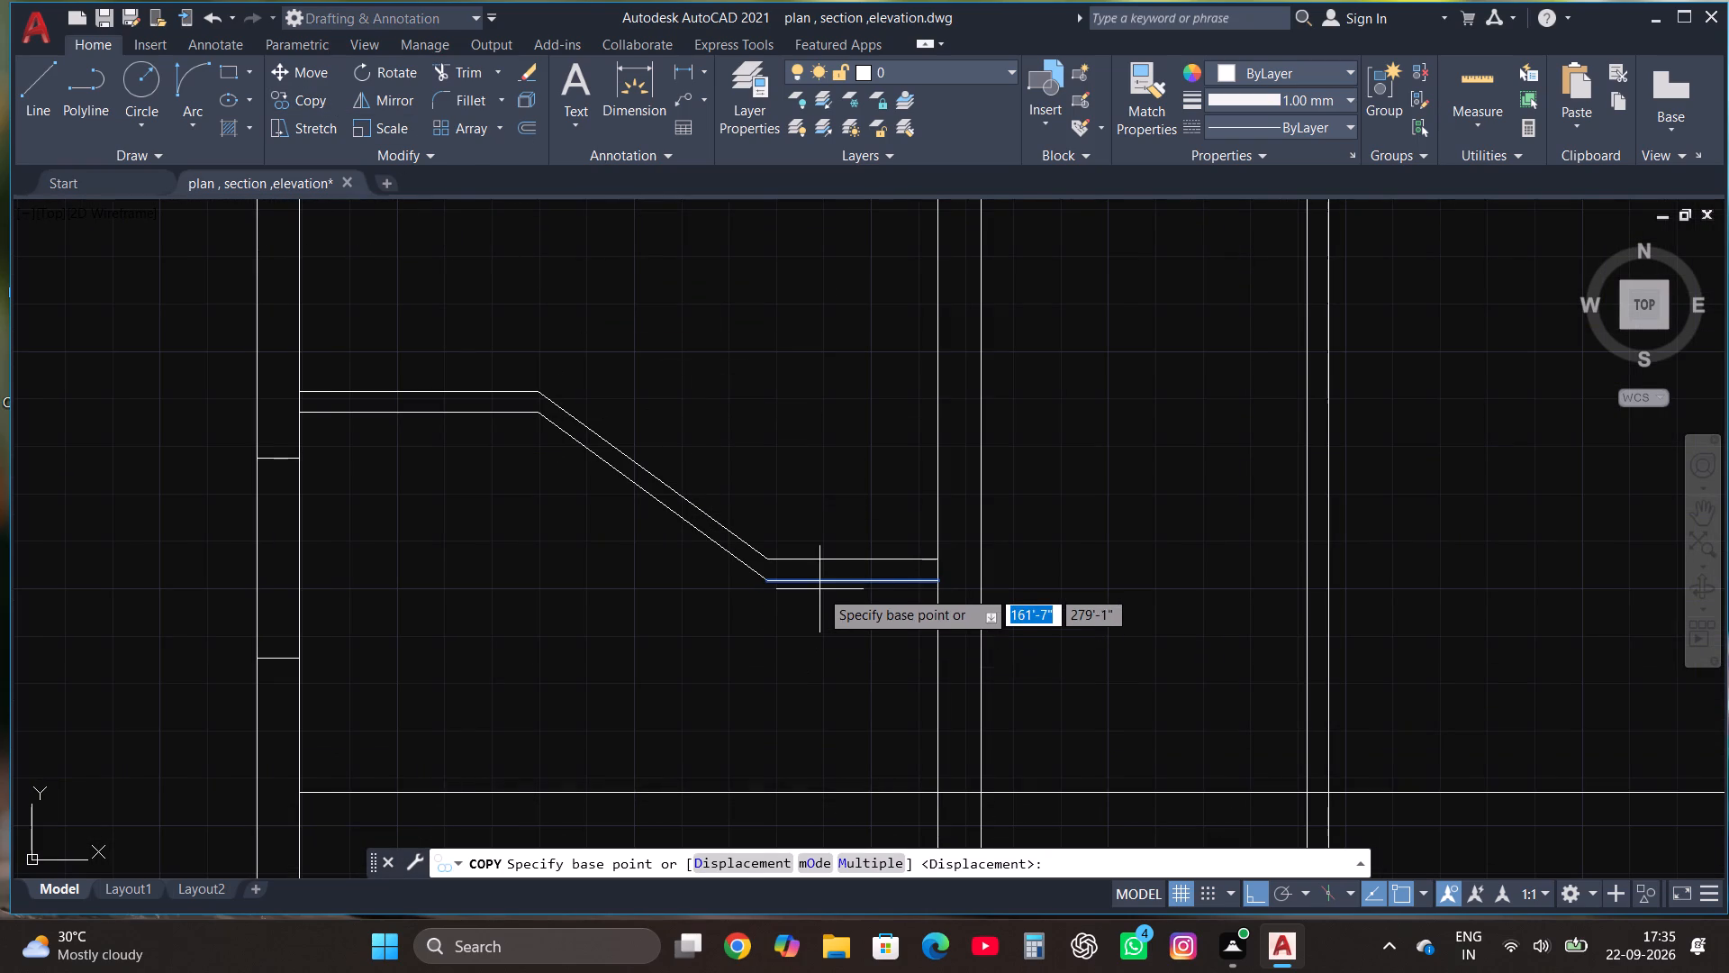
pyautogui.click(819, 584)
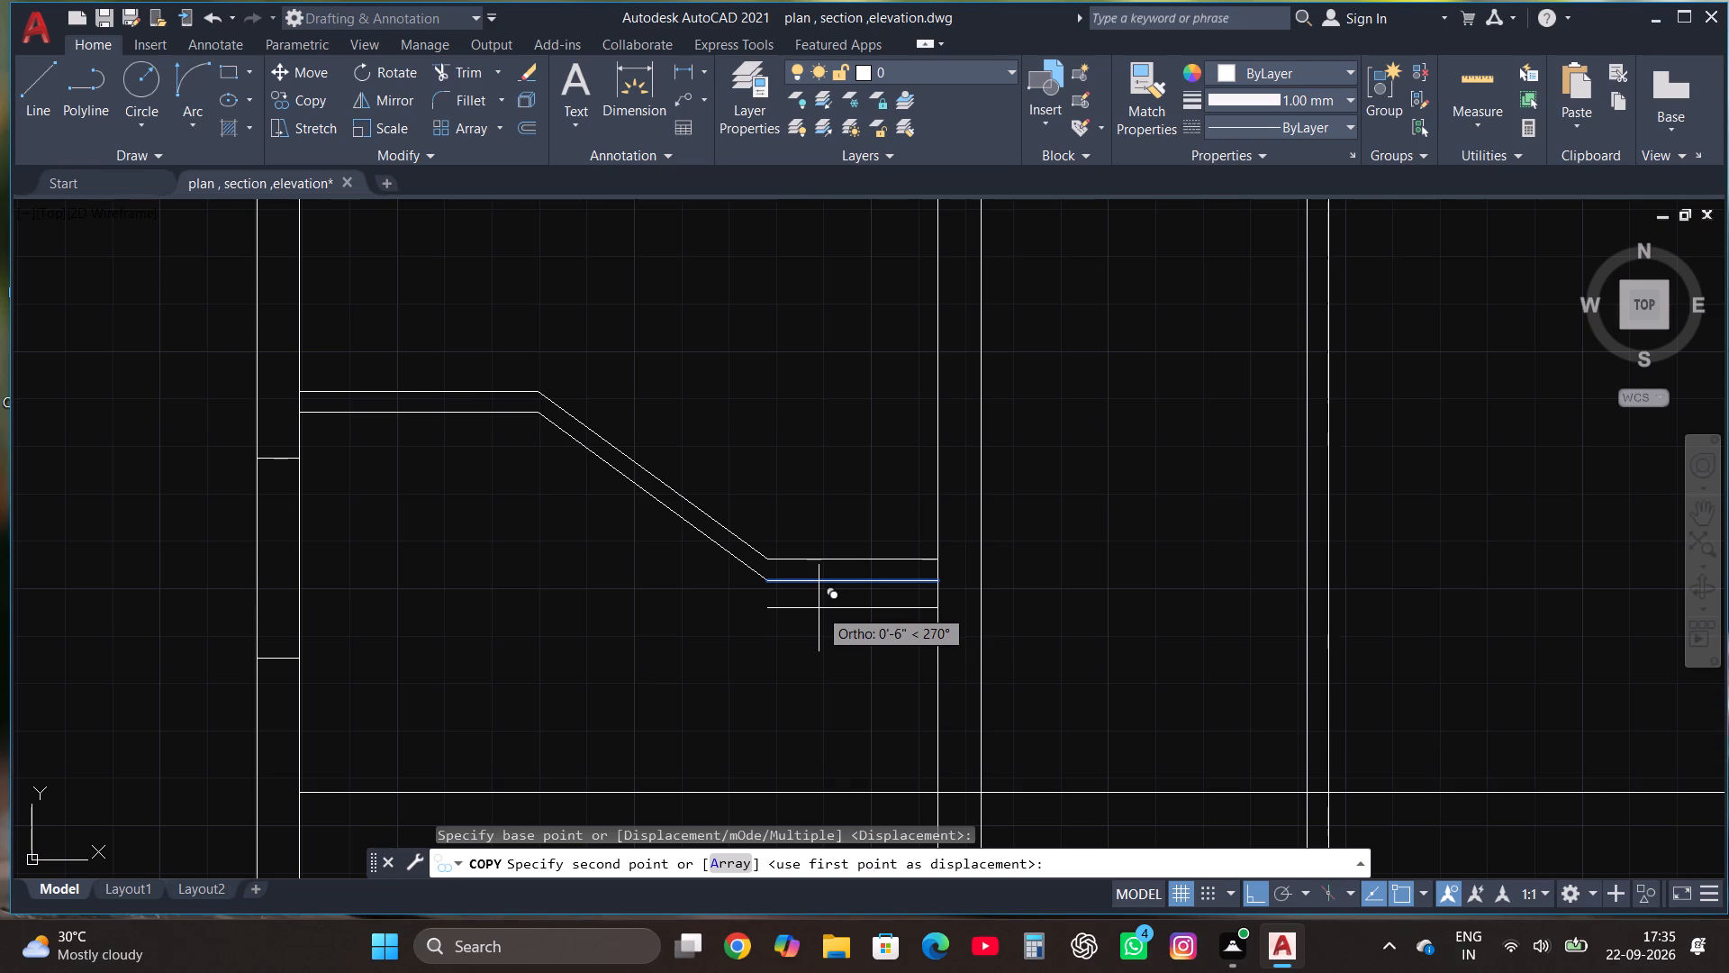
pyautogui.write('4.5"')
pyautogui.press('Return')
pyautogui.press('Escape')
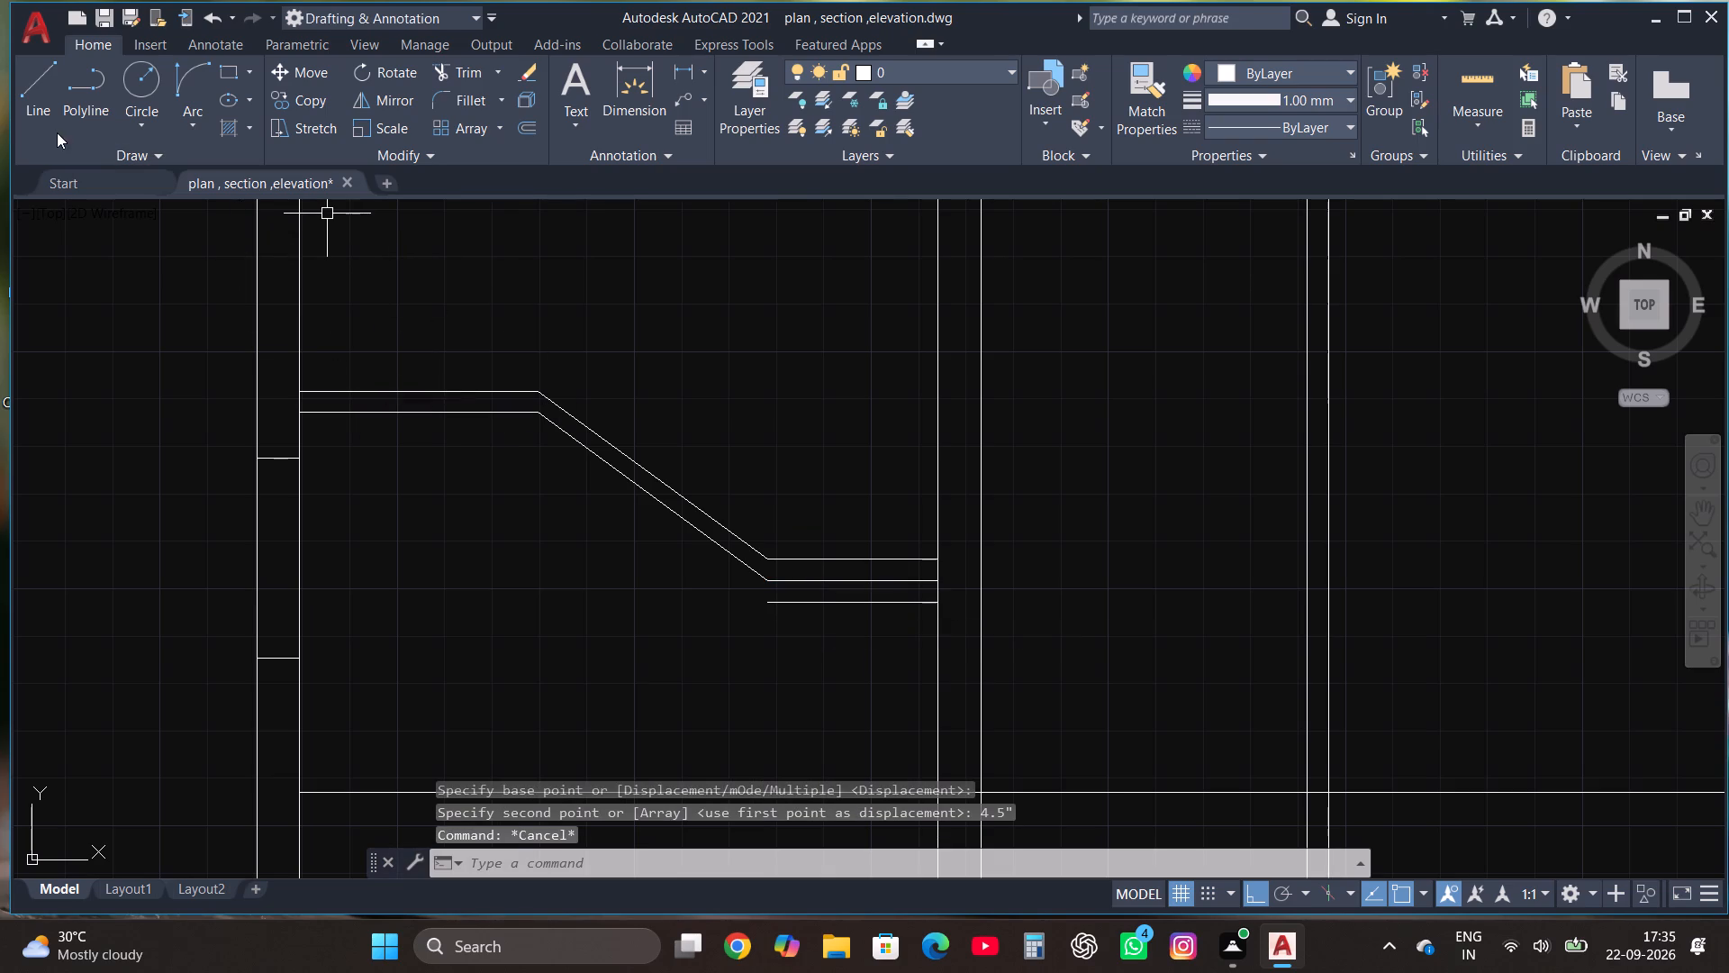
# Draw a vertical line at the stair-side end of the second storey's lower landing, from the copied line to the slab's top edge.
pyautogui.click(50, 94)
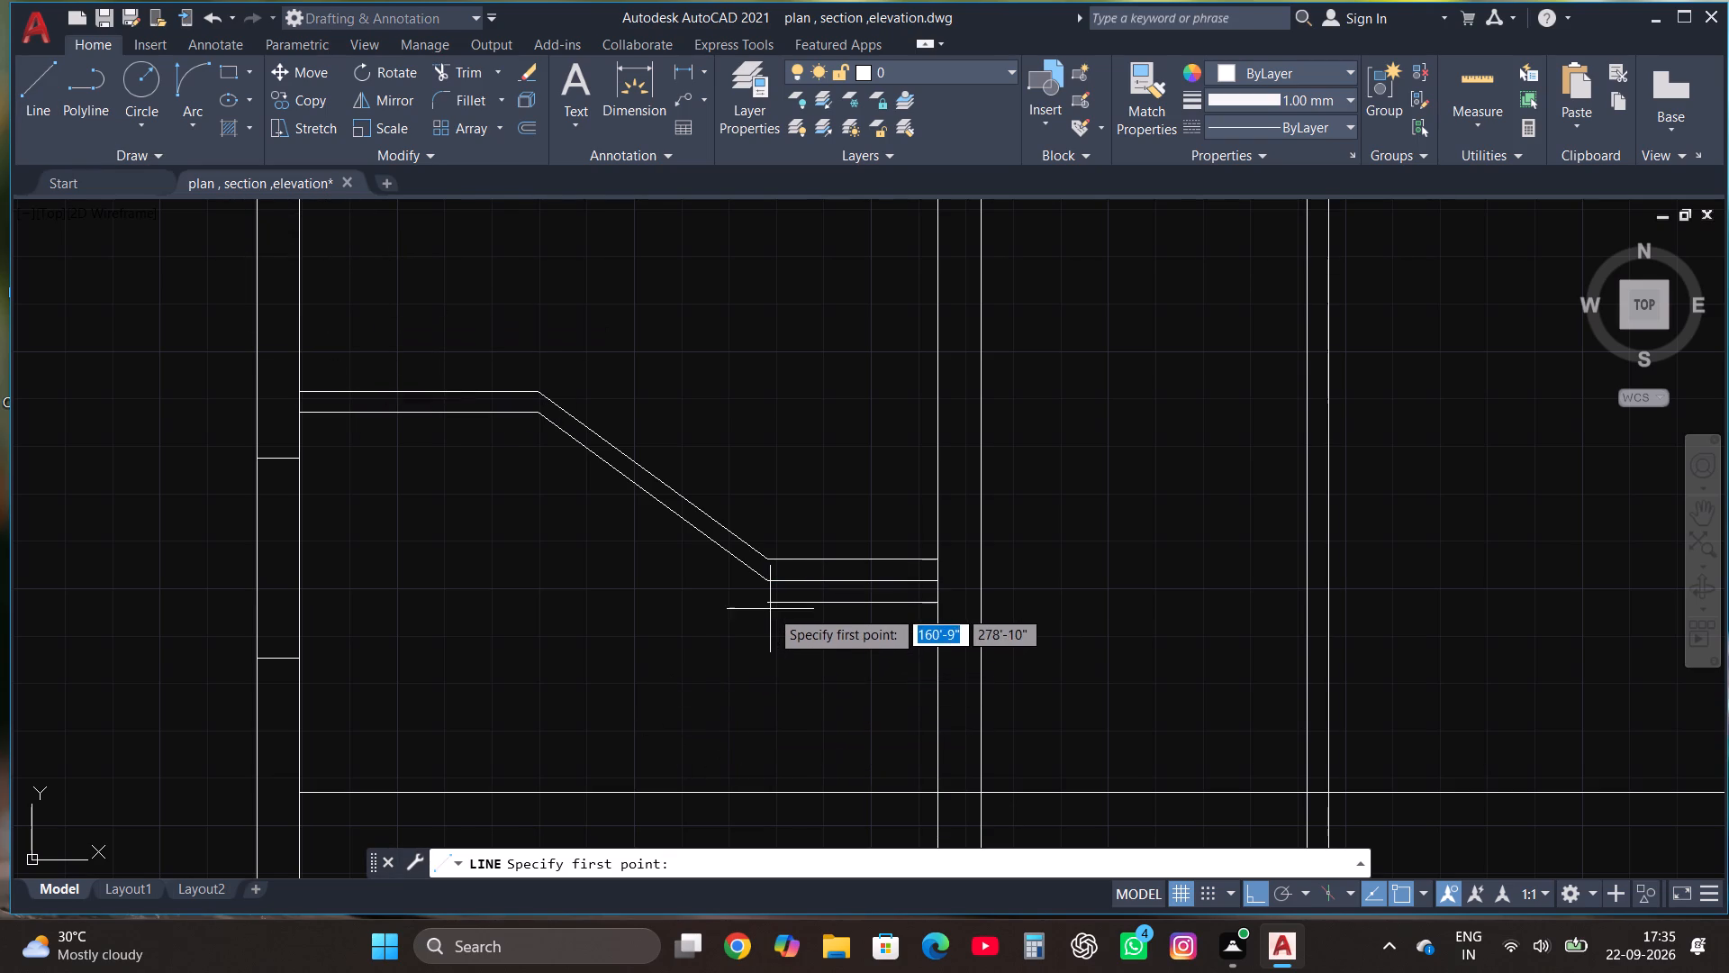
pyautogui.click(762, 603)
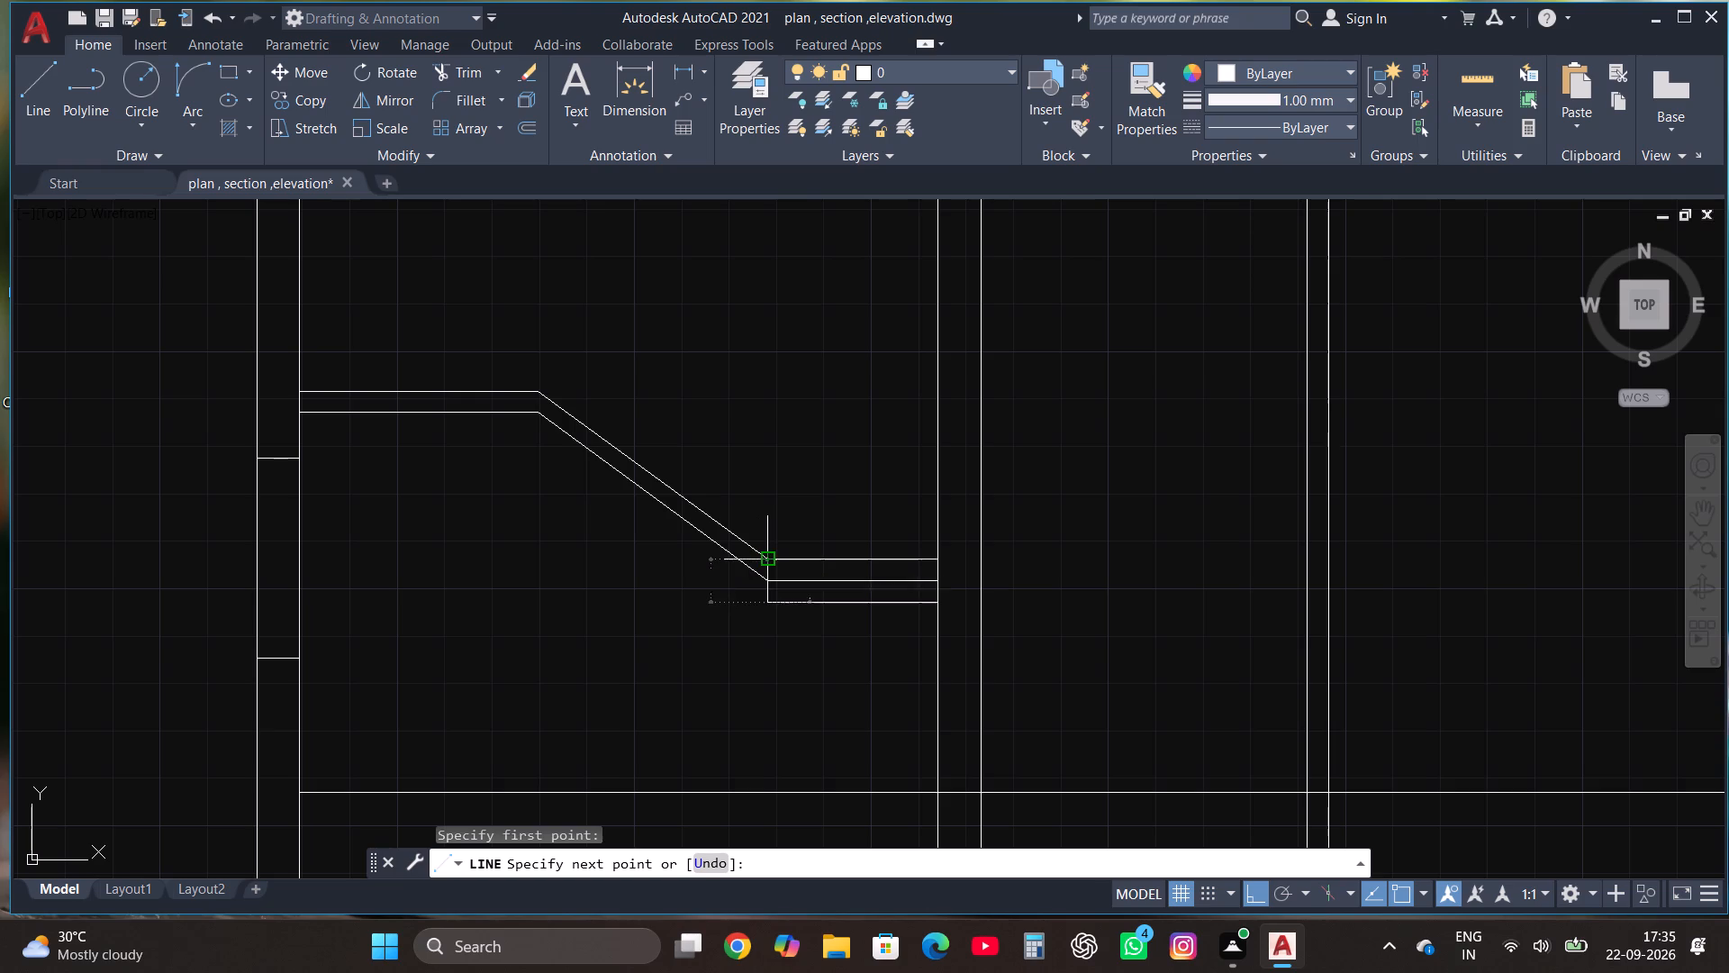
pyautogui.click(765, 556)
pyautogui.press('Escape')
# Copy the bottom edge of the third storey's lower landing 4.5" downward, using the multiple copy option.
pyautogui.scroll(-2, 813, 720)
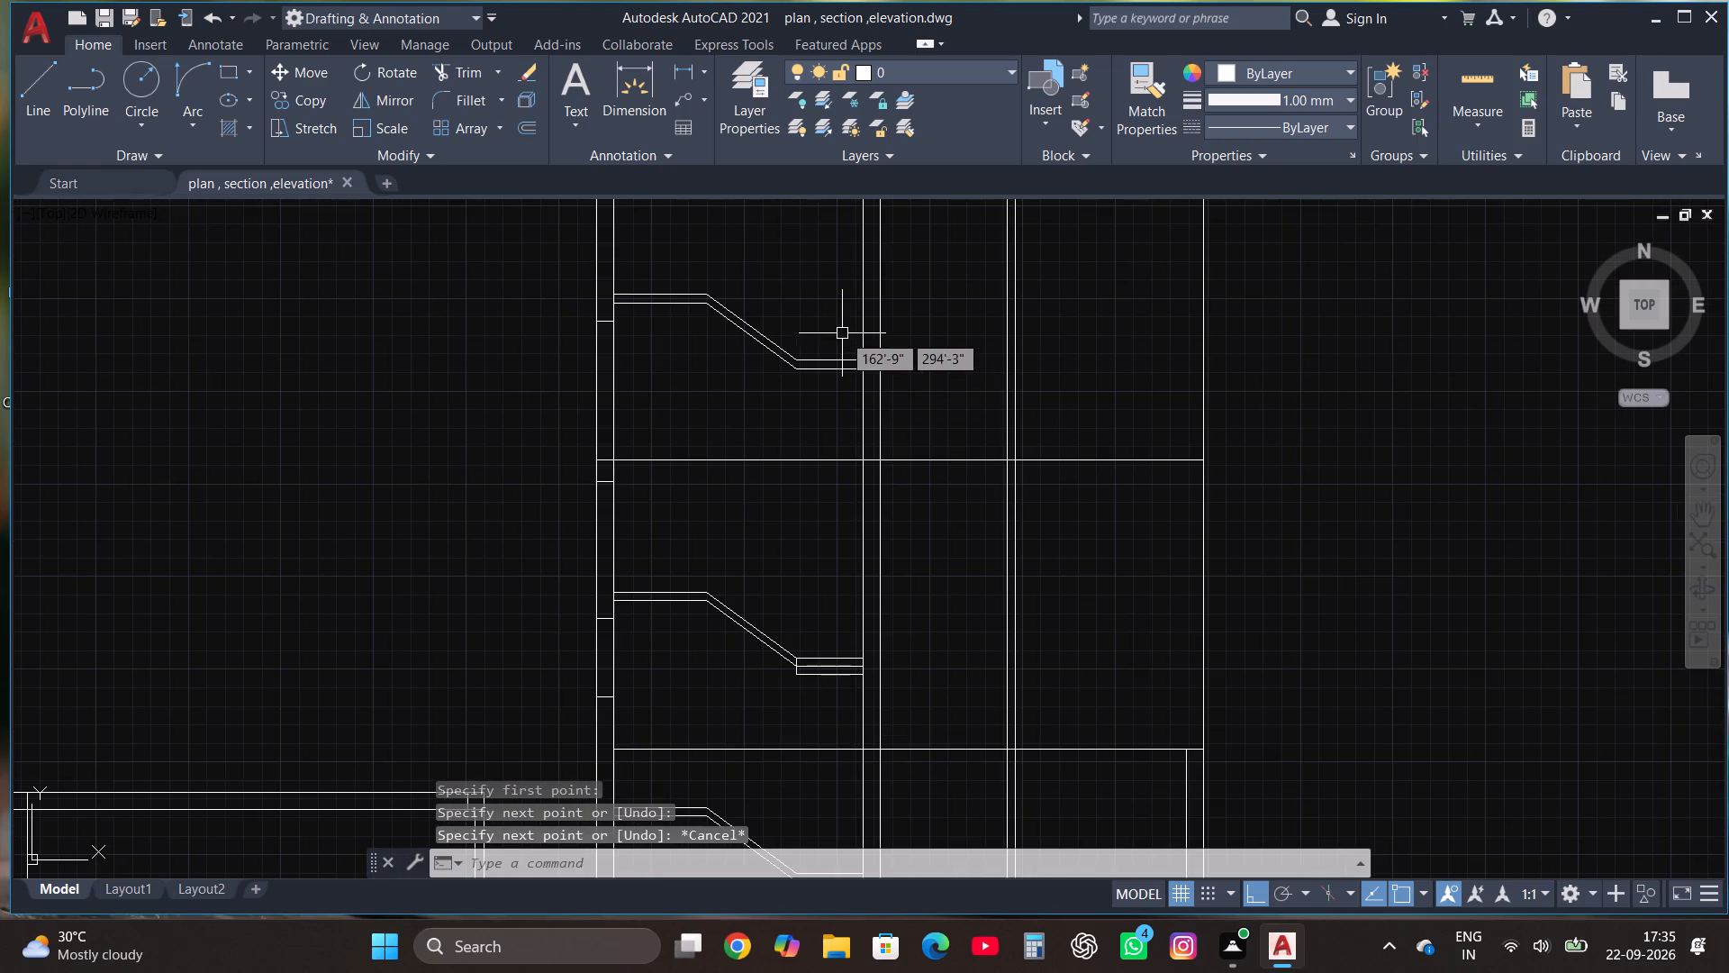
pyautogui.scroll(2, 842, 333)
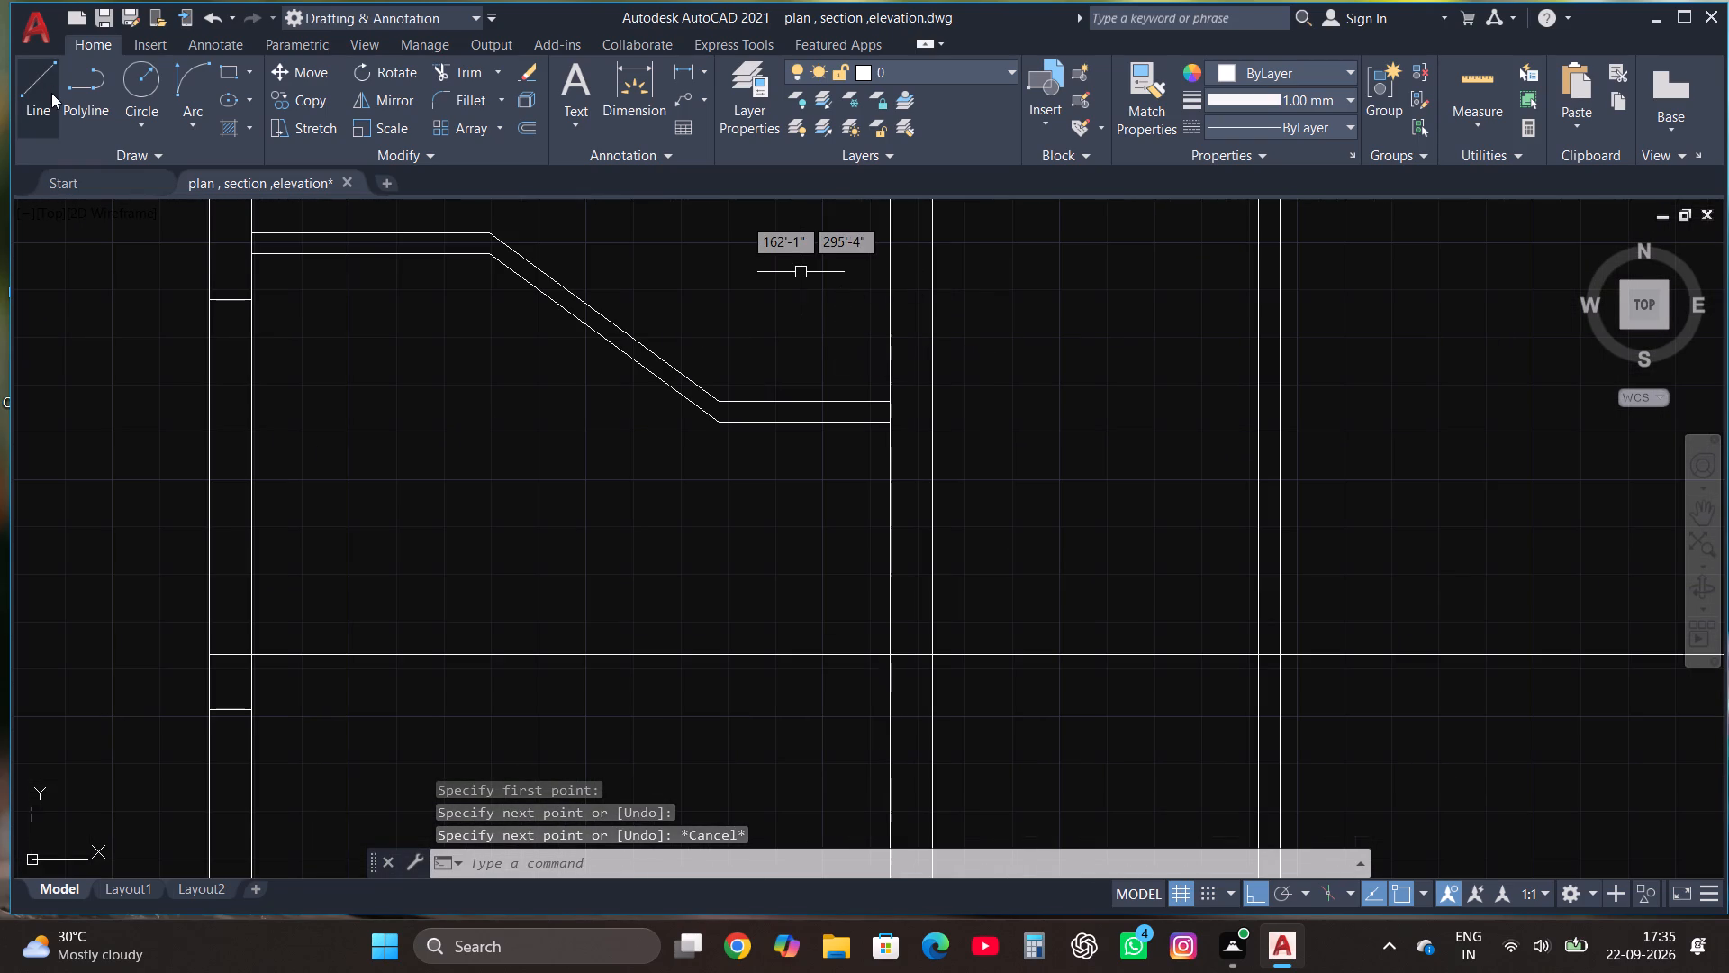
pyautogui.click(735, 426)
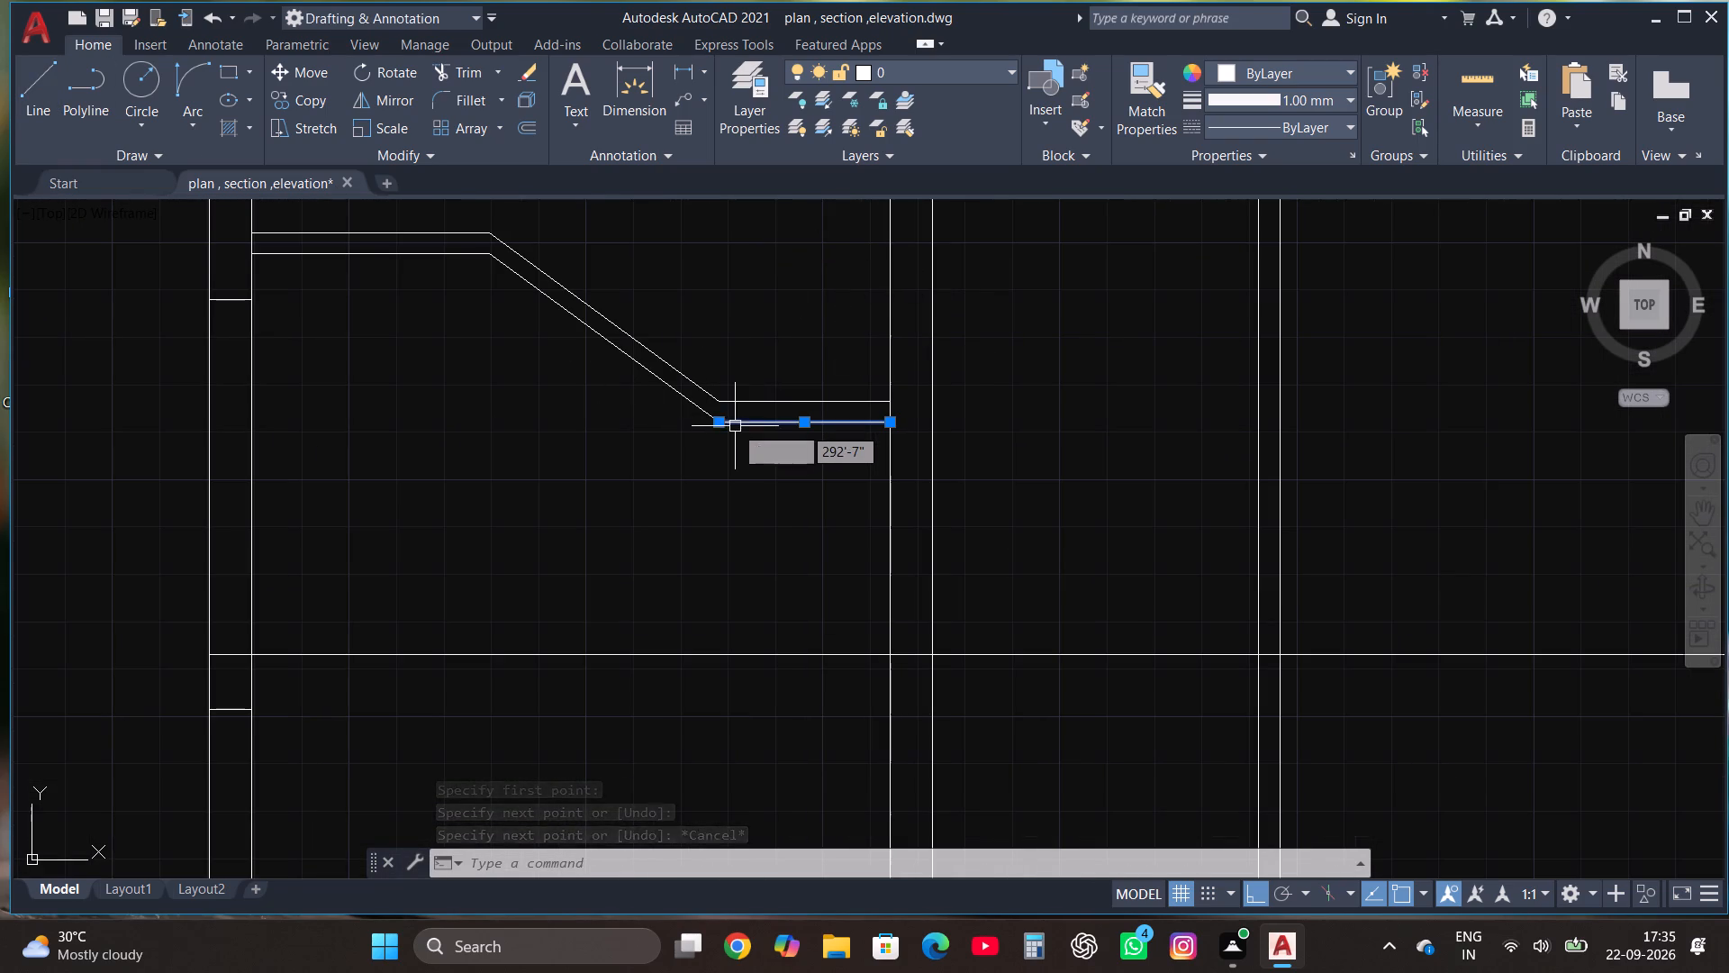
pyautogui.click(324, 105)
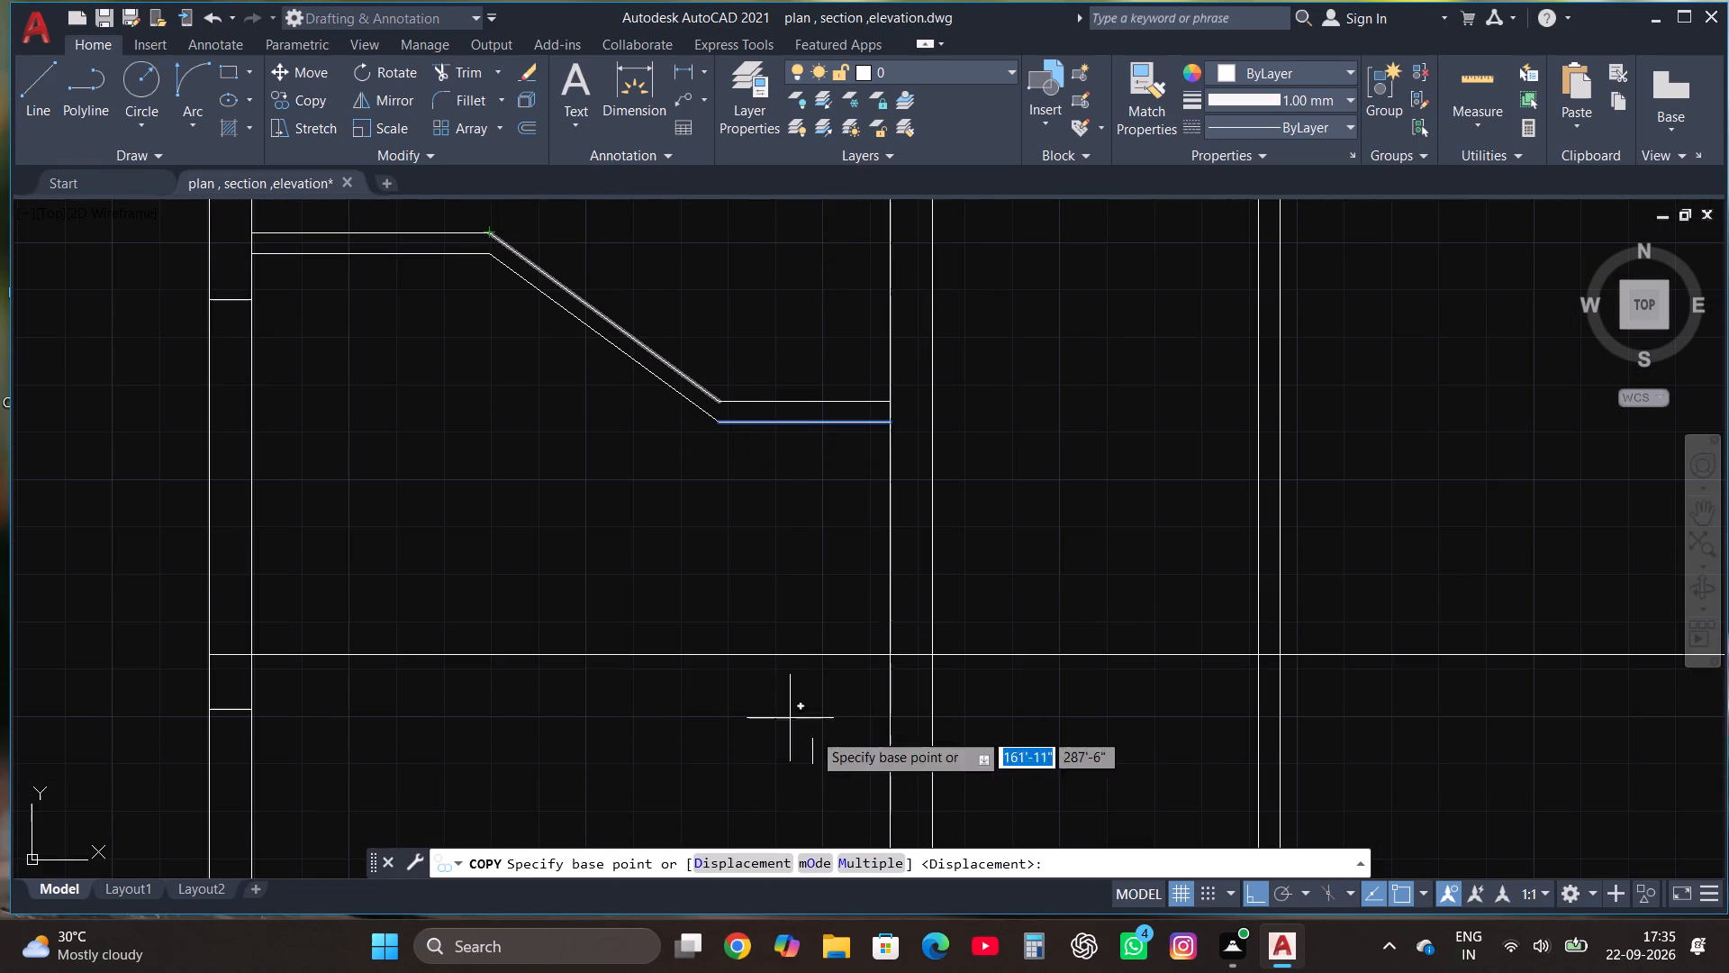
pyautogui.click(856, 871)
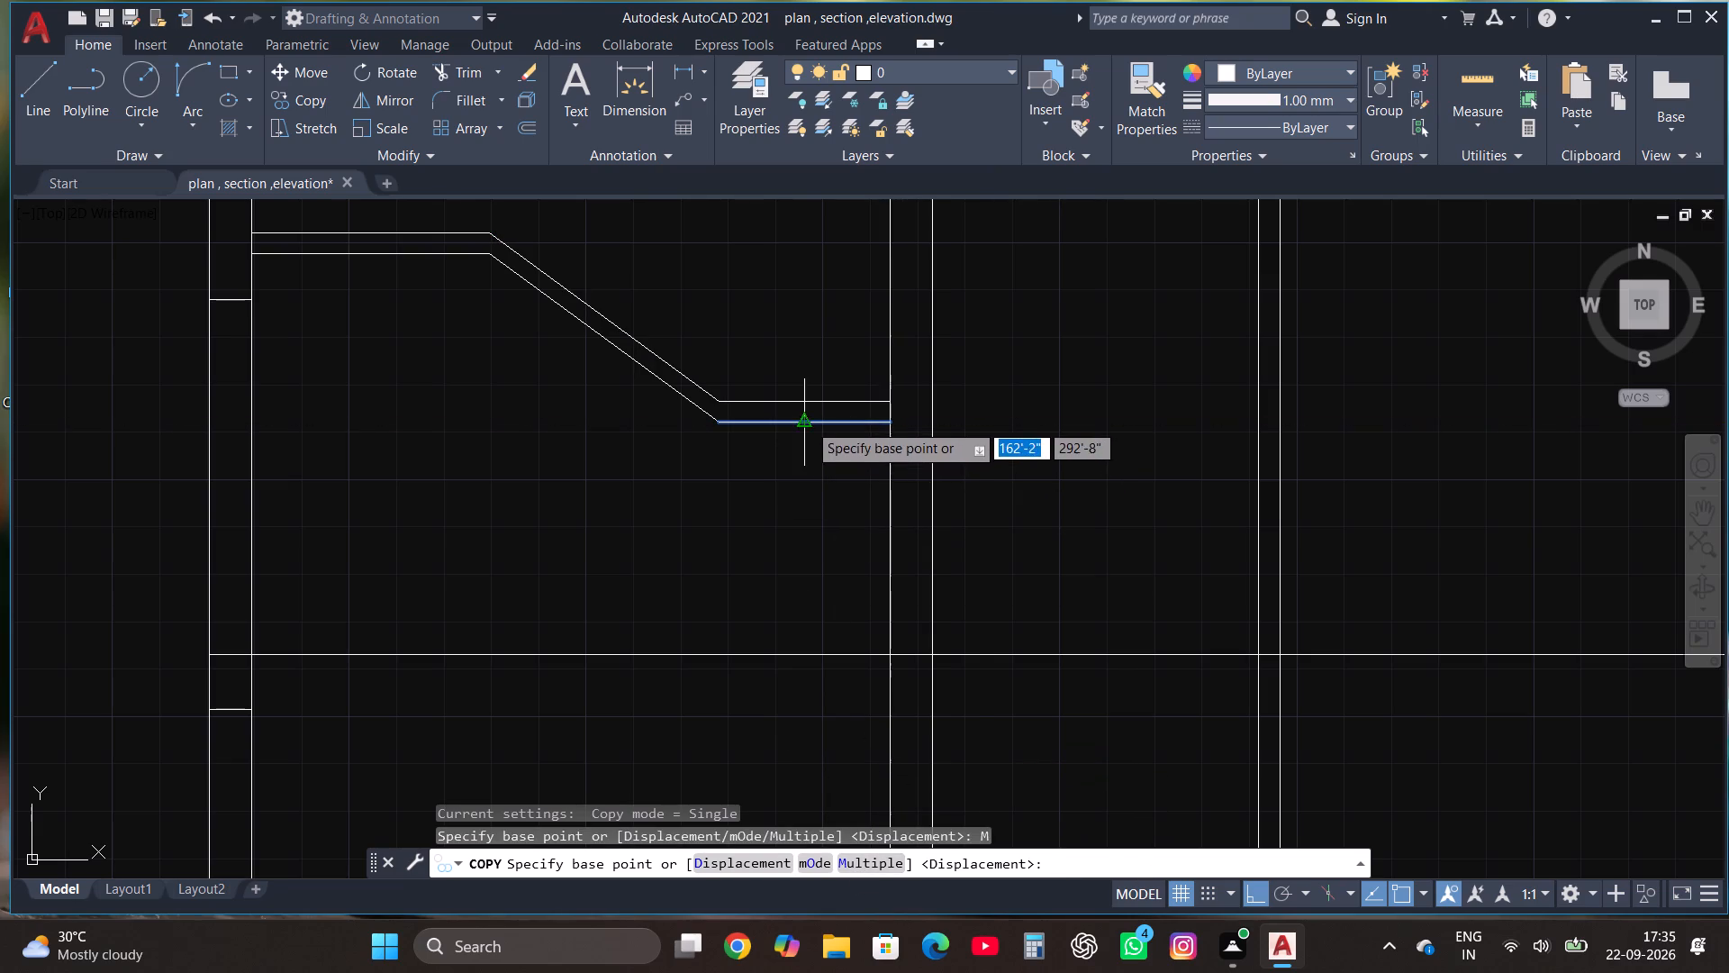
pyautogui.click(808, 423)
pyautogui.write('4.5"')
pyautogui.press('Return')
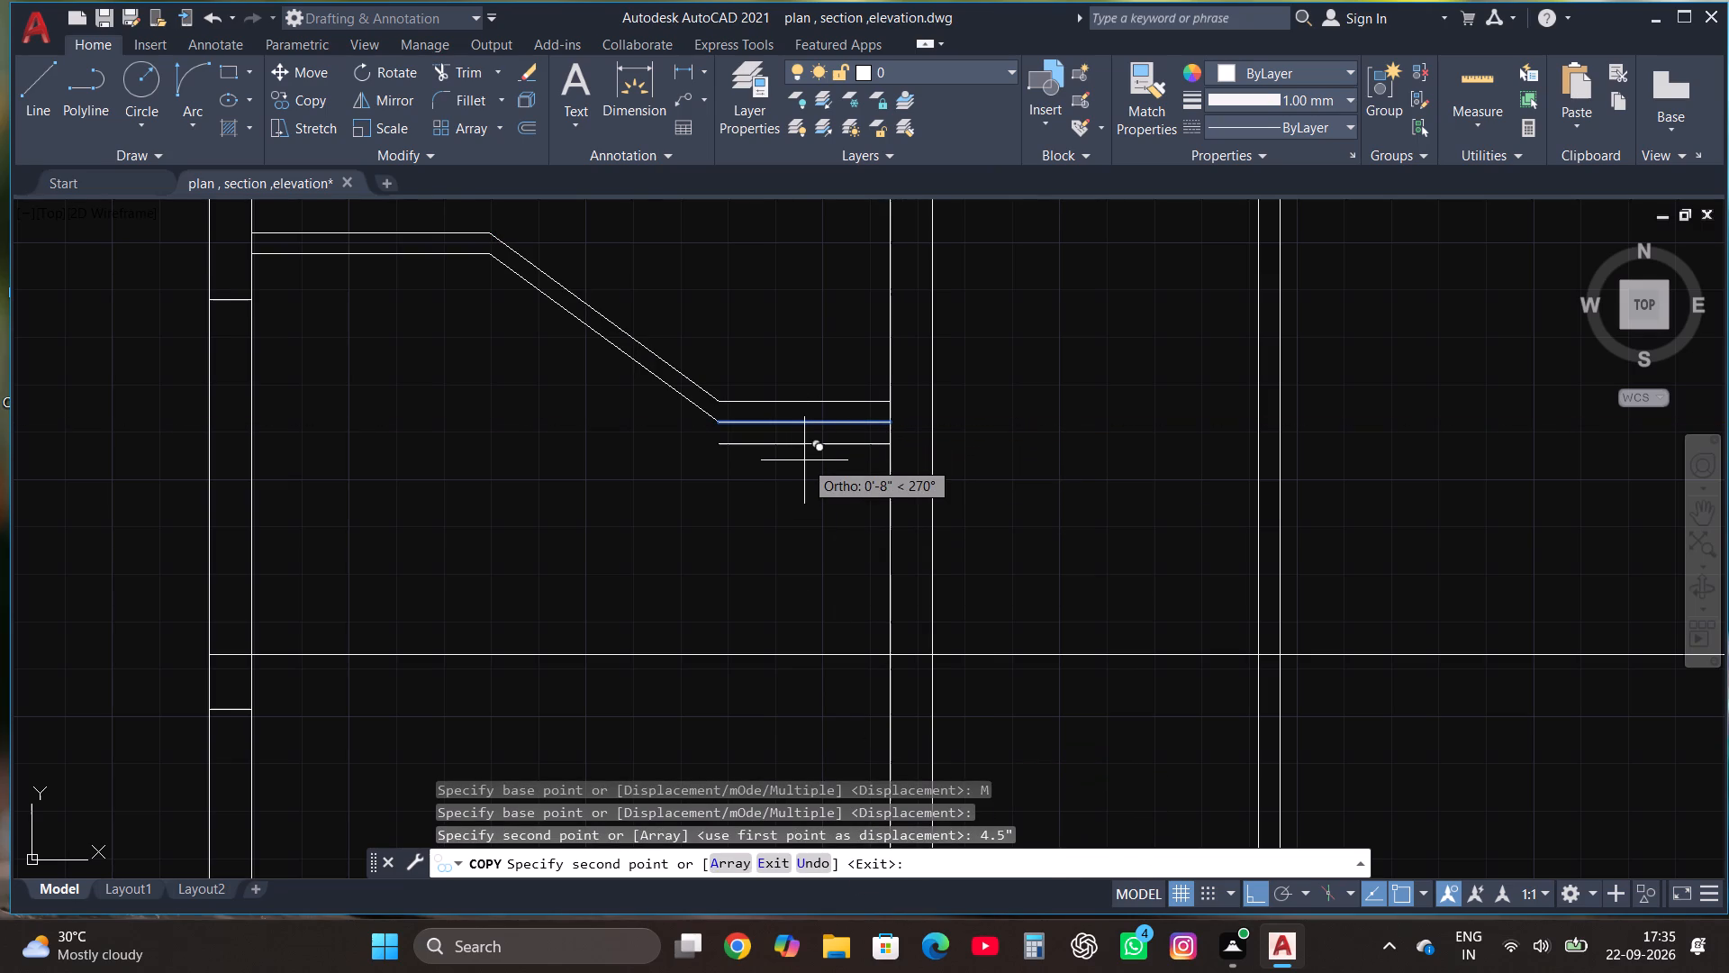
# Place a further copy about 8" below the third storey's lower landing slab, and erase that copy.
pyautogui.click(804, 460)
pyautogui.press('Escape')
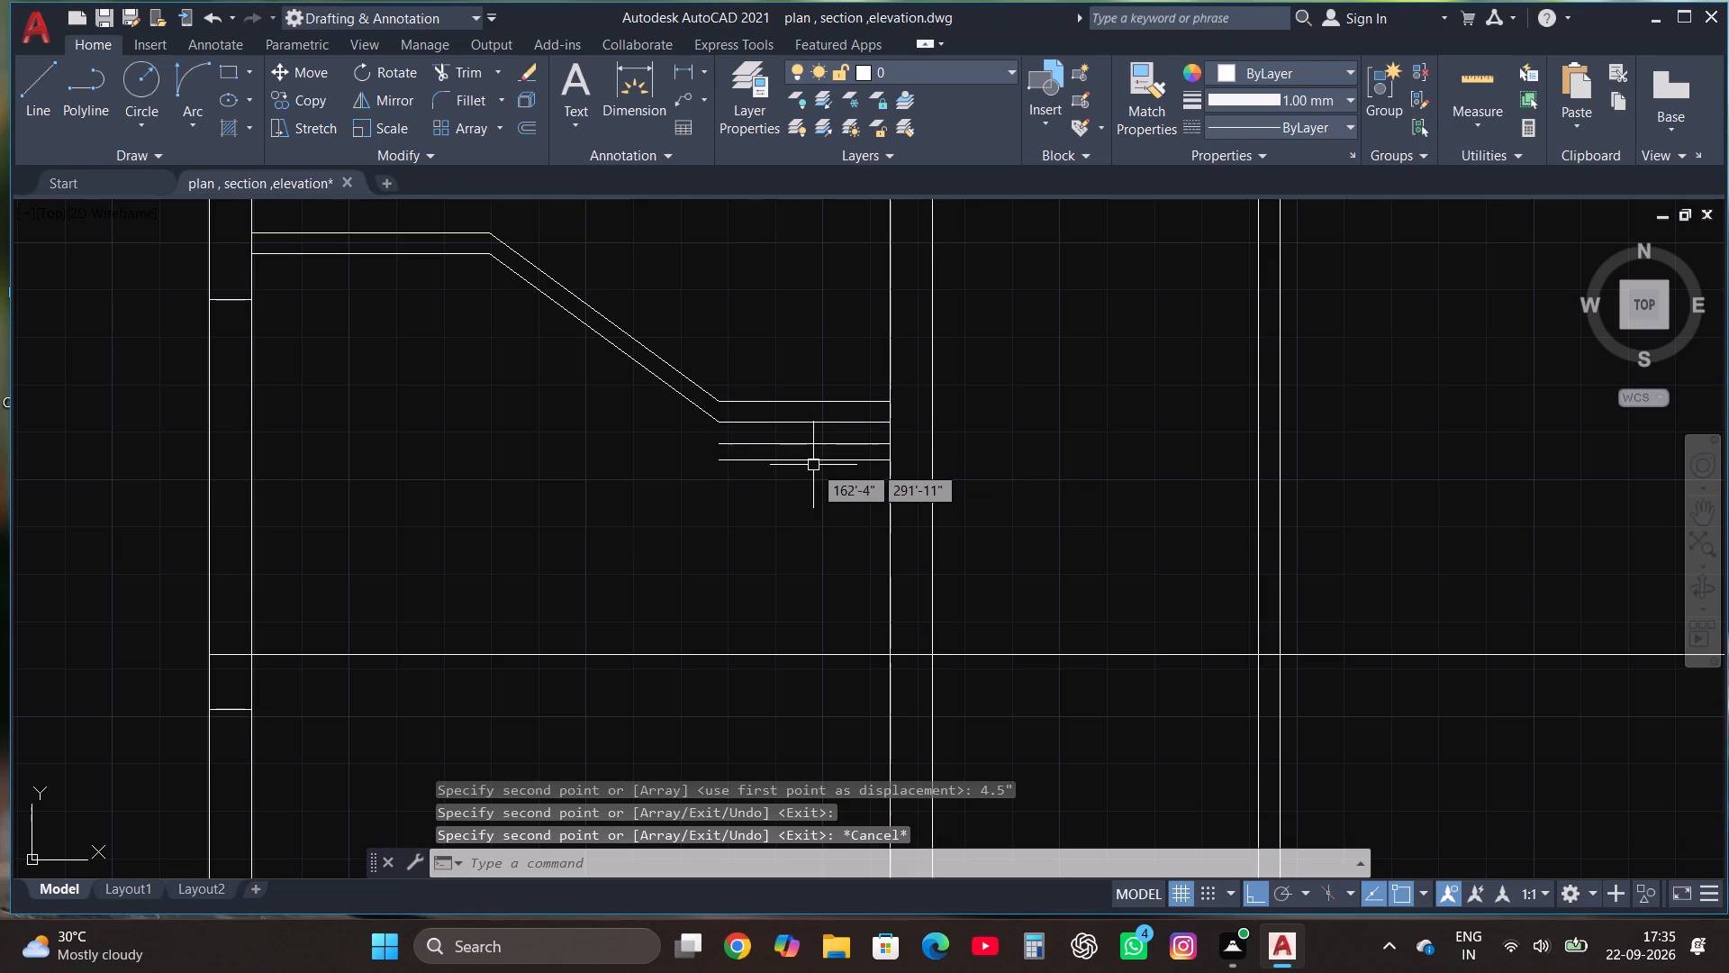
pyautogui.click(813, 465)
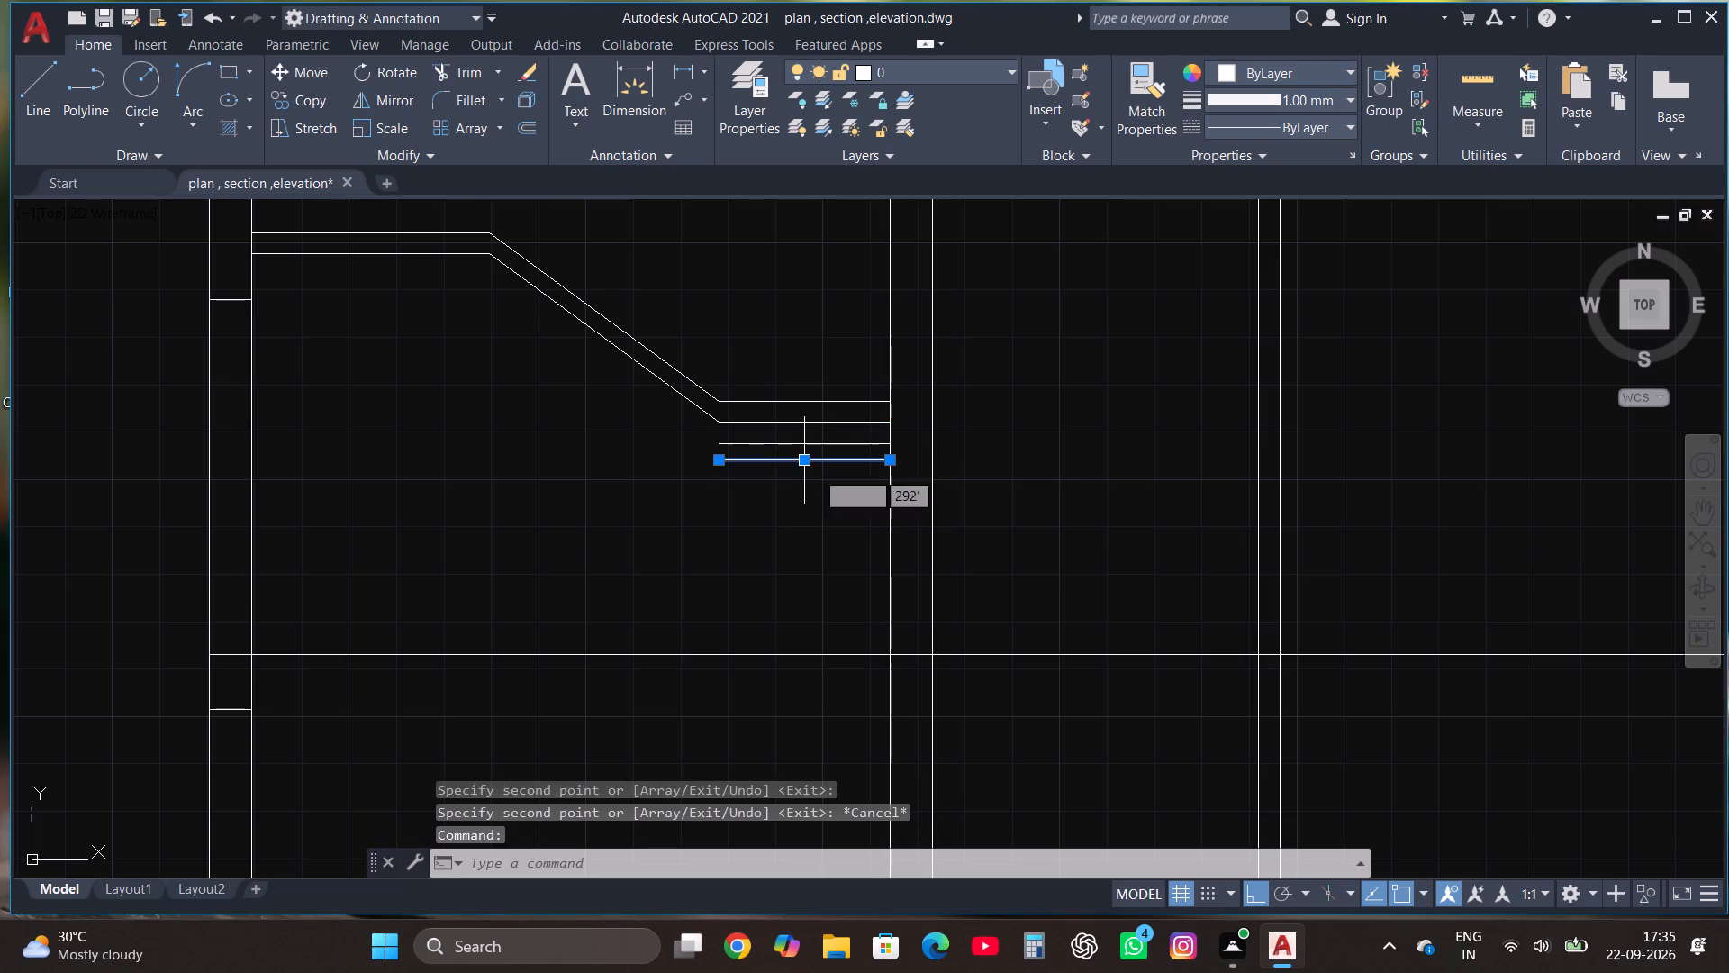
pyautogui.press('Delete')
# Copy the new line under the third storey's lower landing another 4.5" downward.
pyautogui.click(819, 438)
pyautogui.click(797, 461)
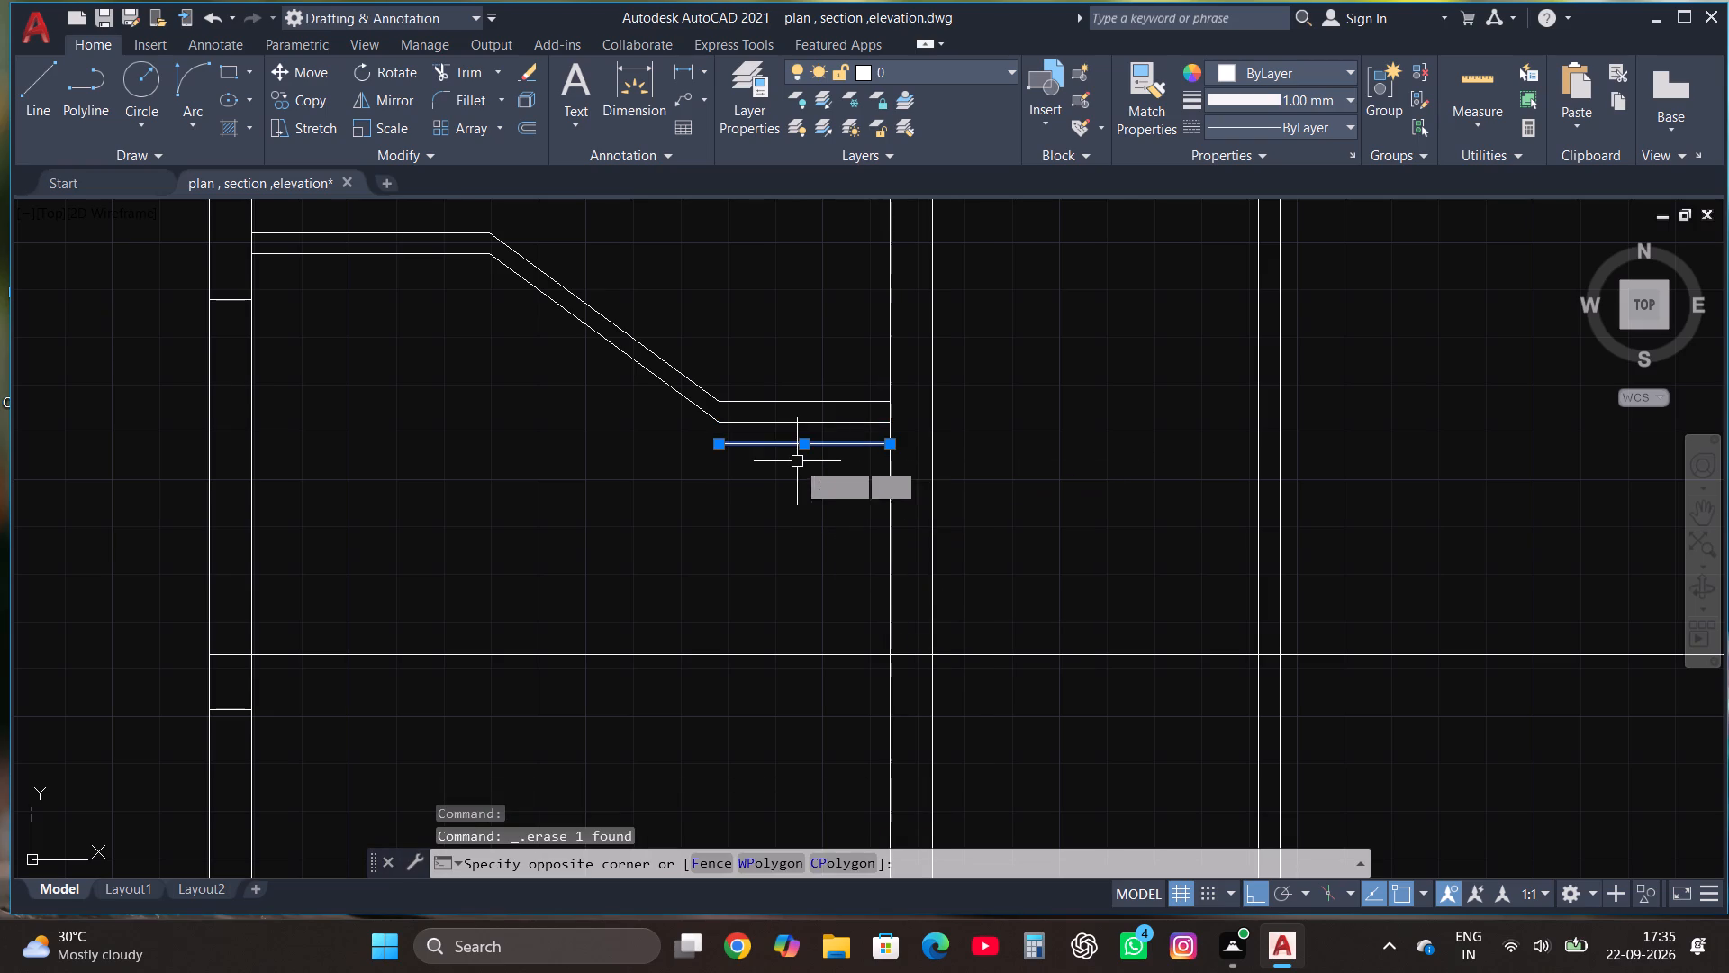
pyautogui.click(312, 96)
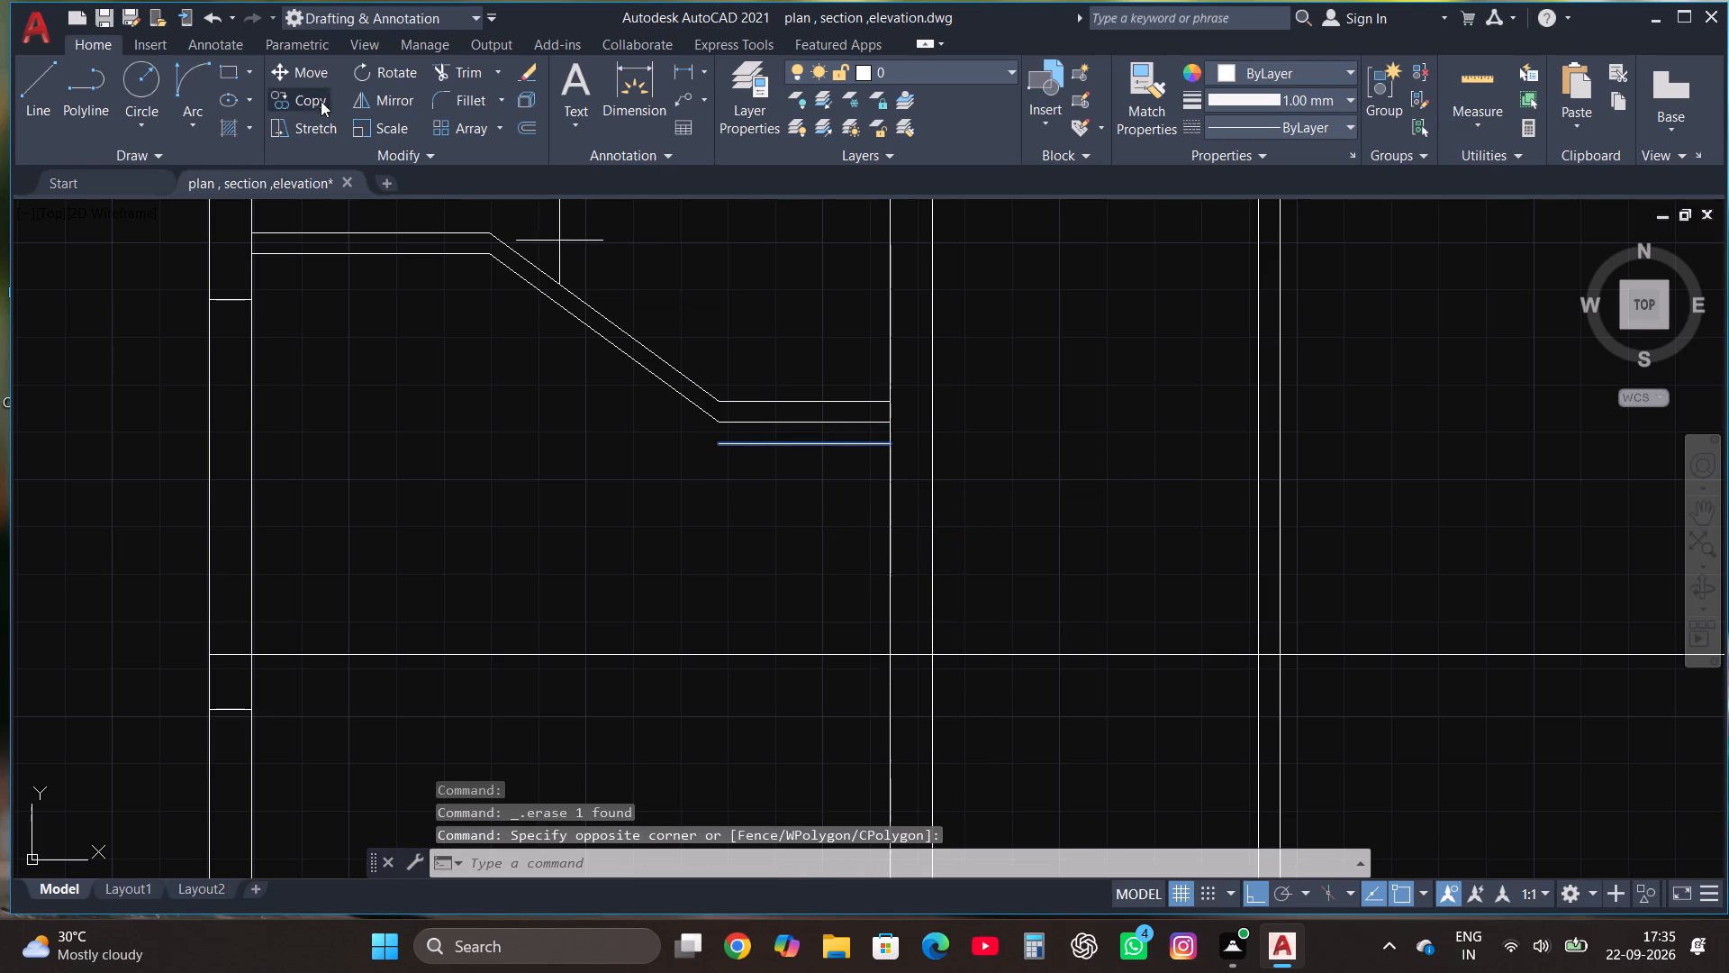
pyautogui.click(805, 441)
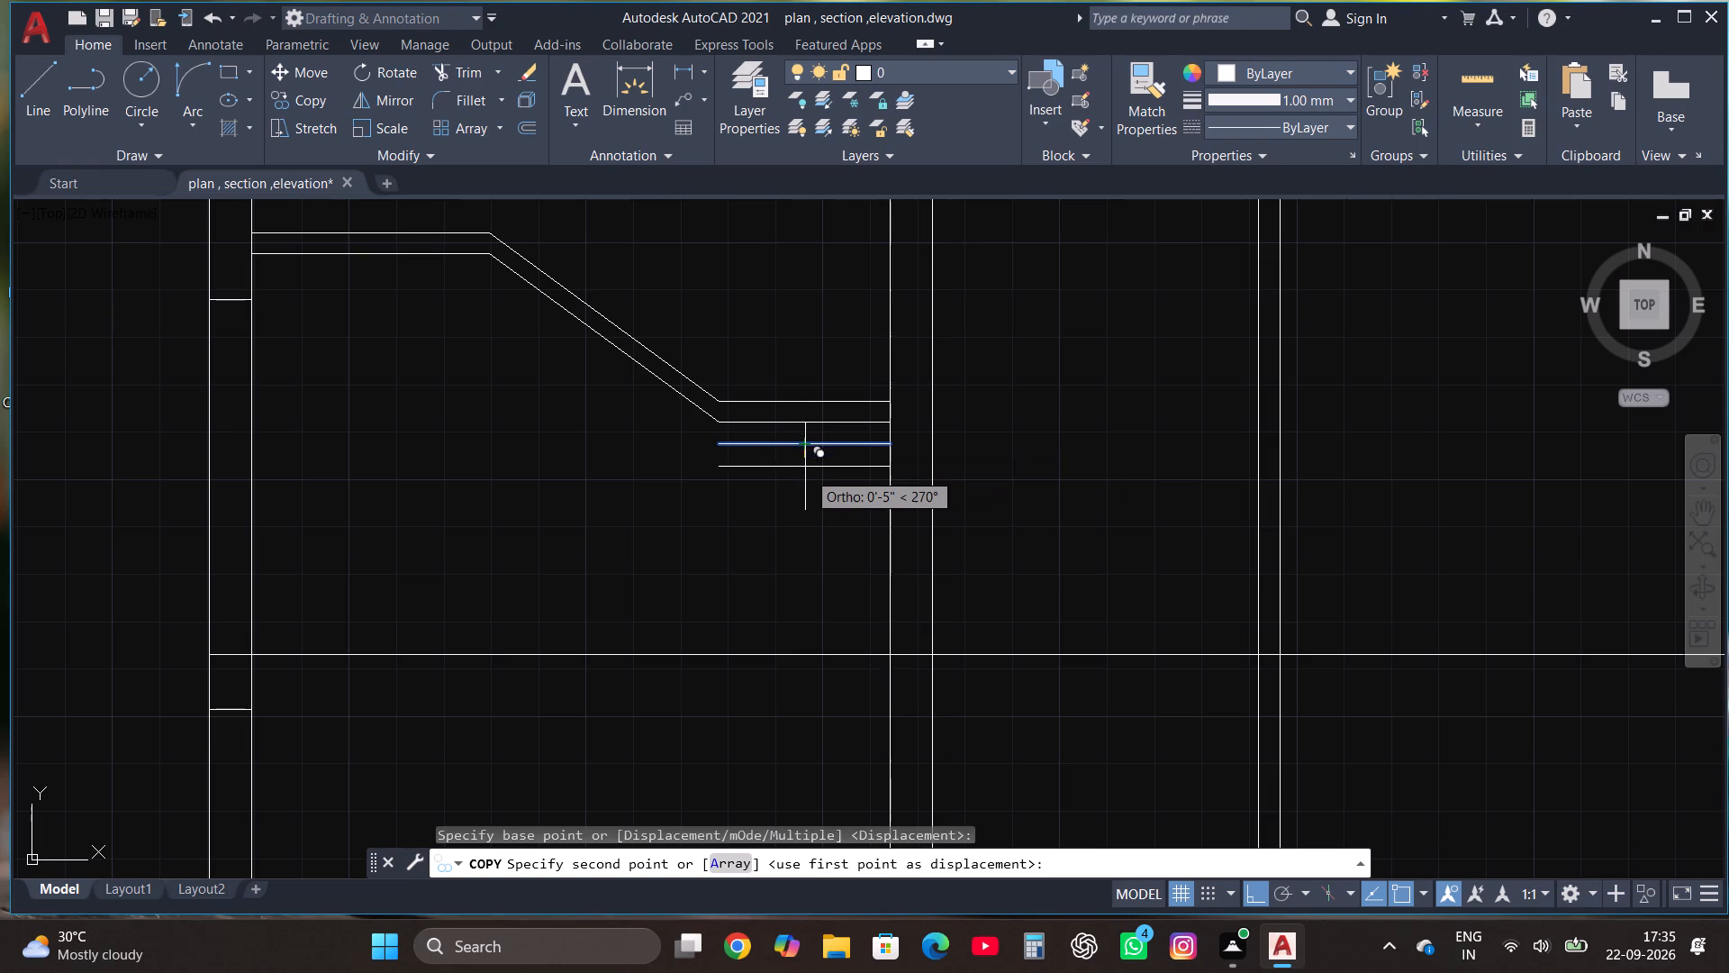
pyautogui.write('4.5"')
pyautogui.press('Return')
pyautogui.press('Escape')
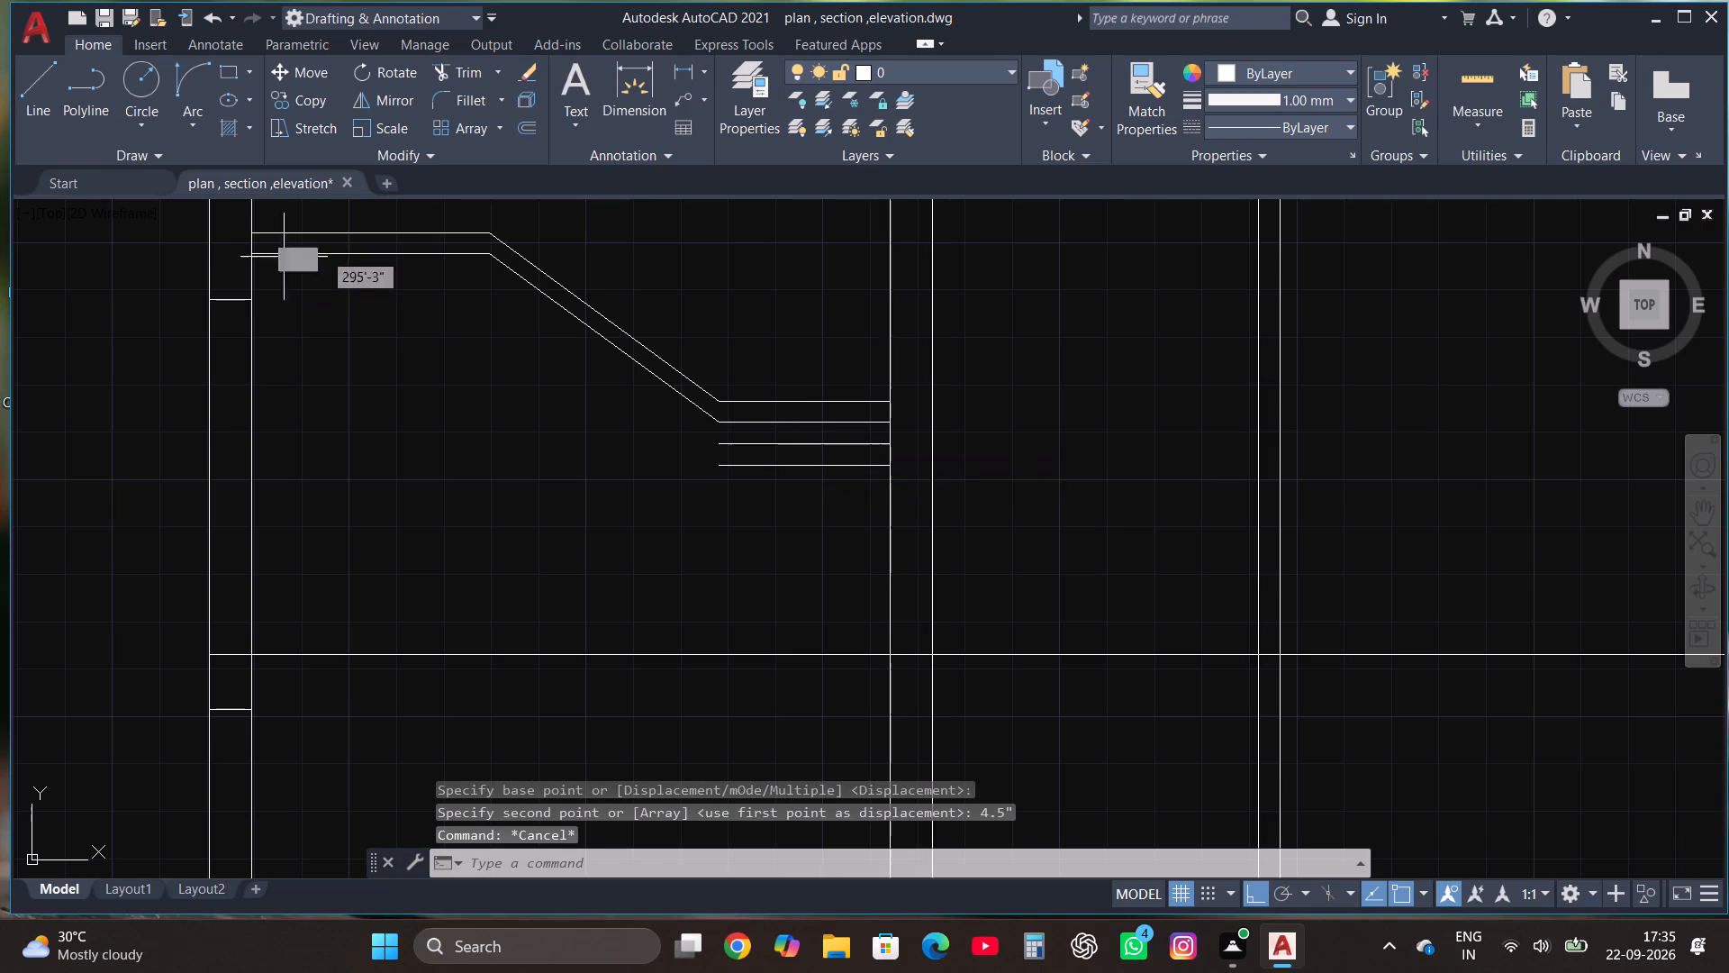
# Draw a vertical line closing the stair-side end of the third storey's thickened lower landing, from its lowest line to the slab's top edge.
pyautogui.click(42, 118)
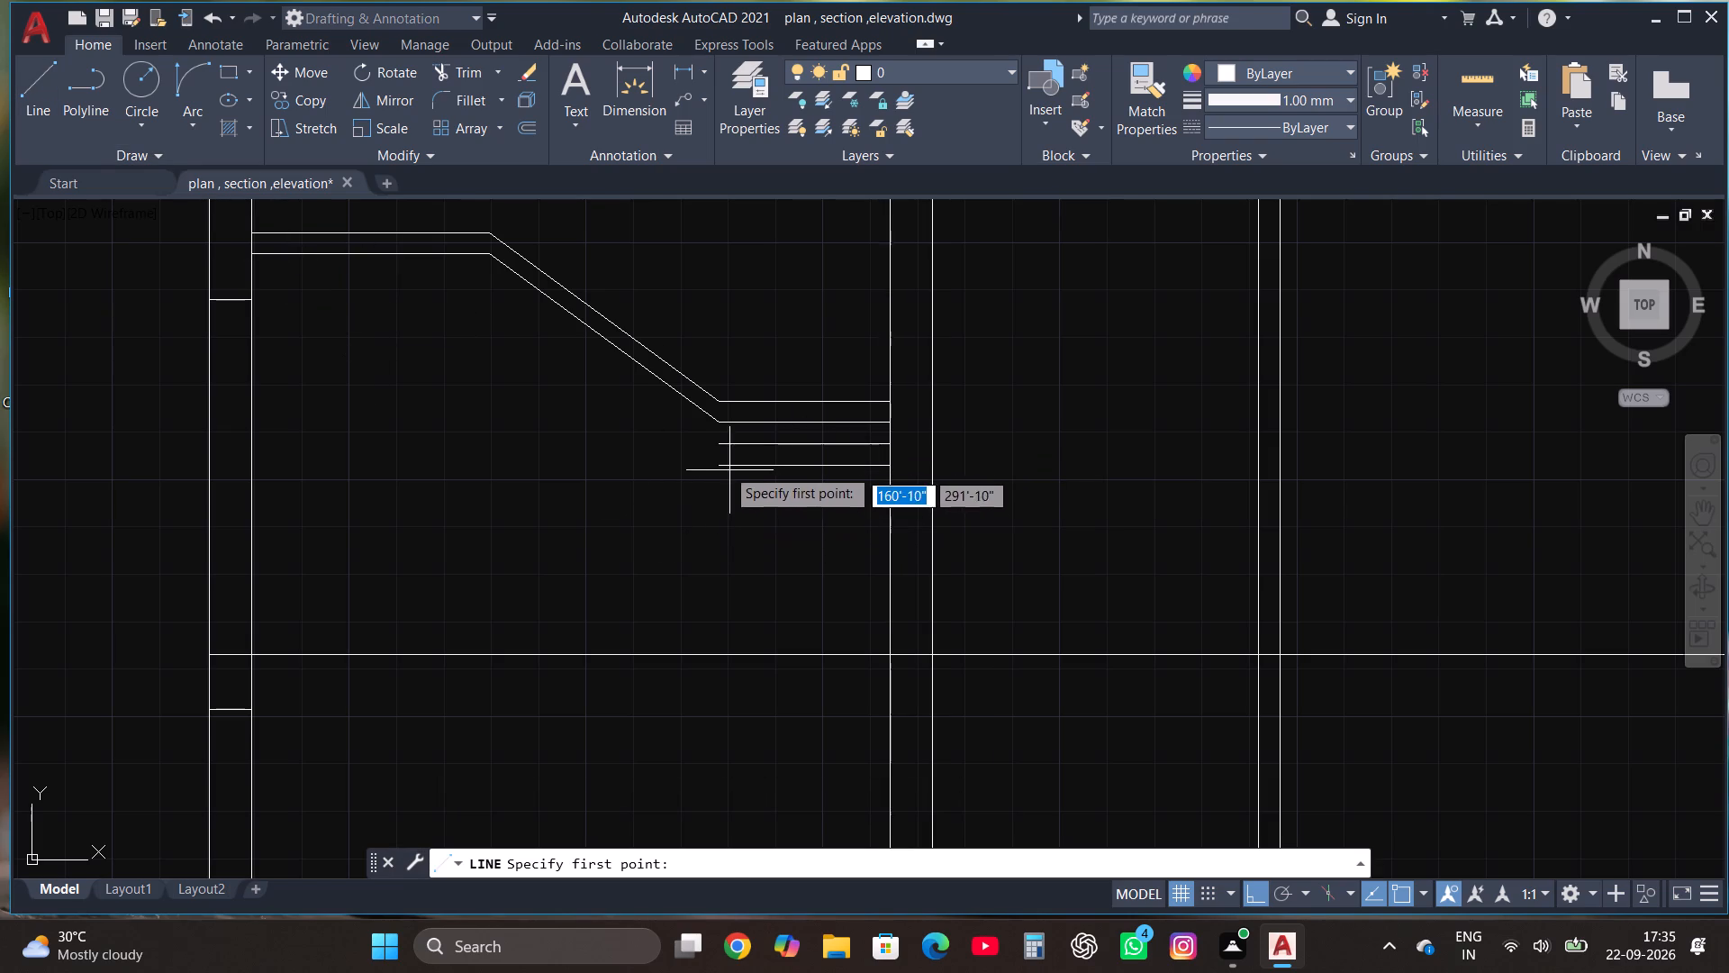
pyautogui.click(718, 463)
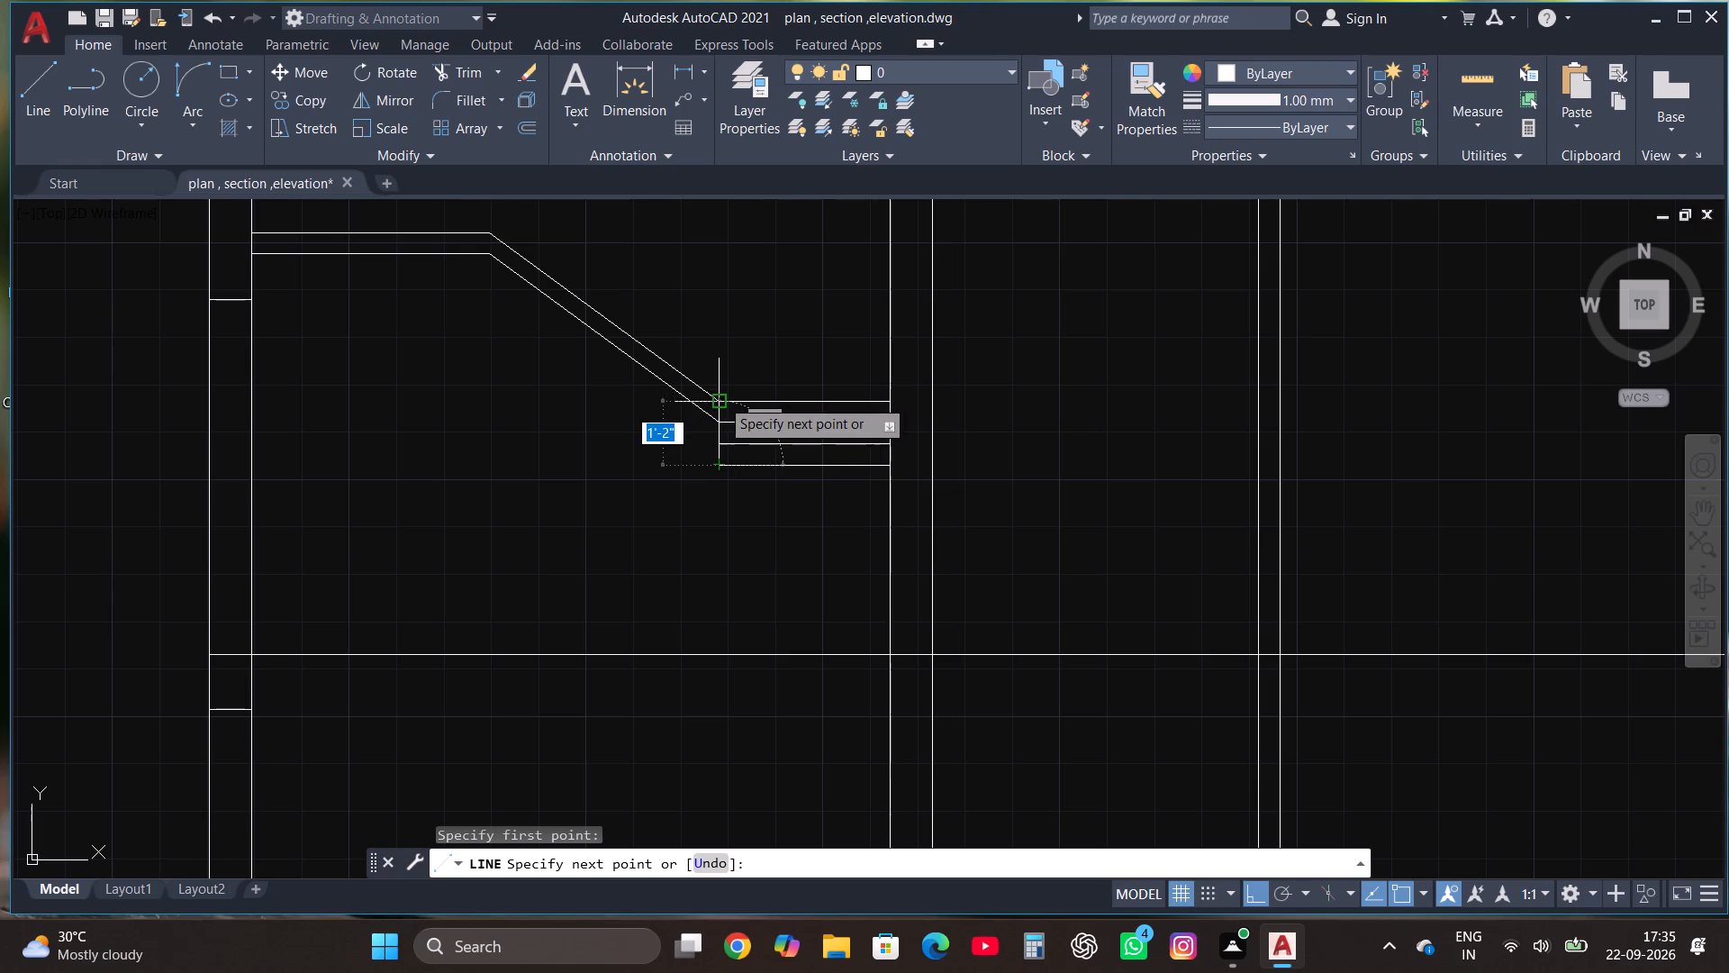
pyautogui.click(720, 398)
pyautogui.press('Escape')
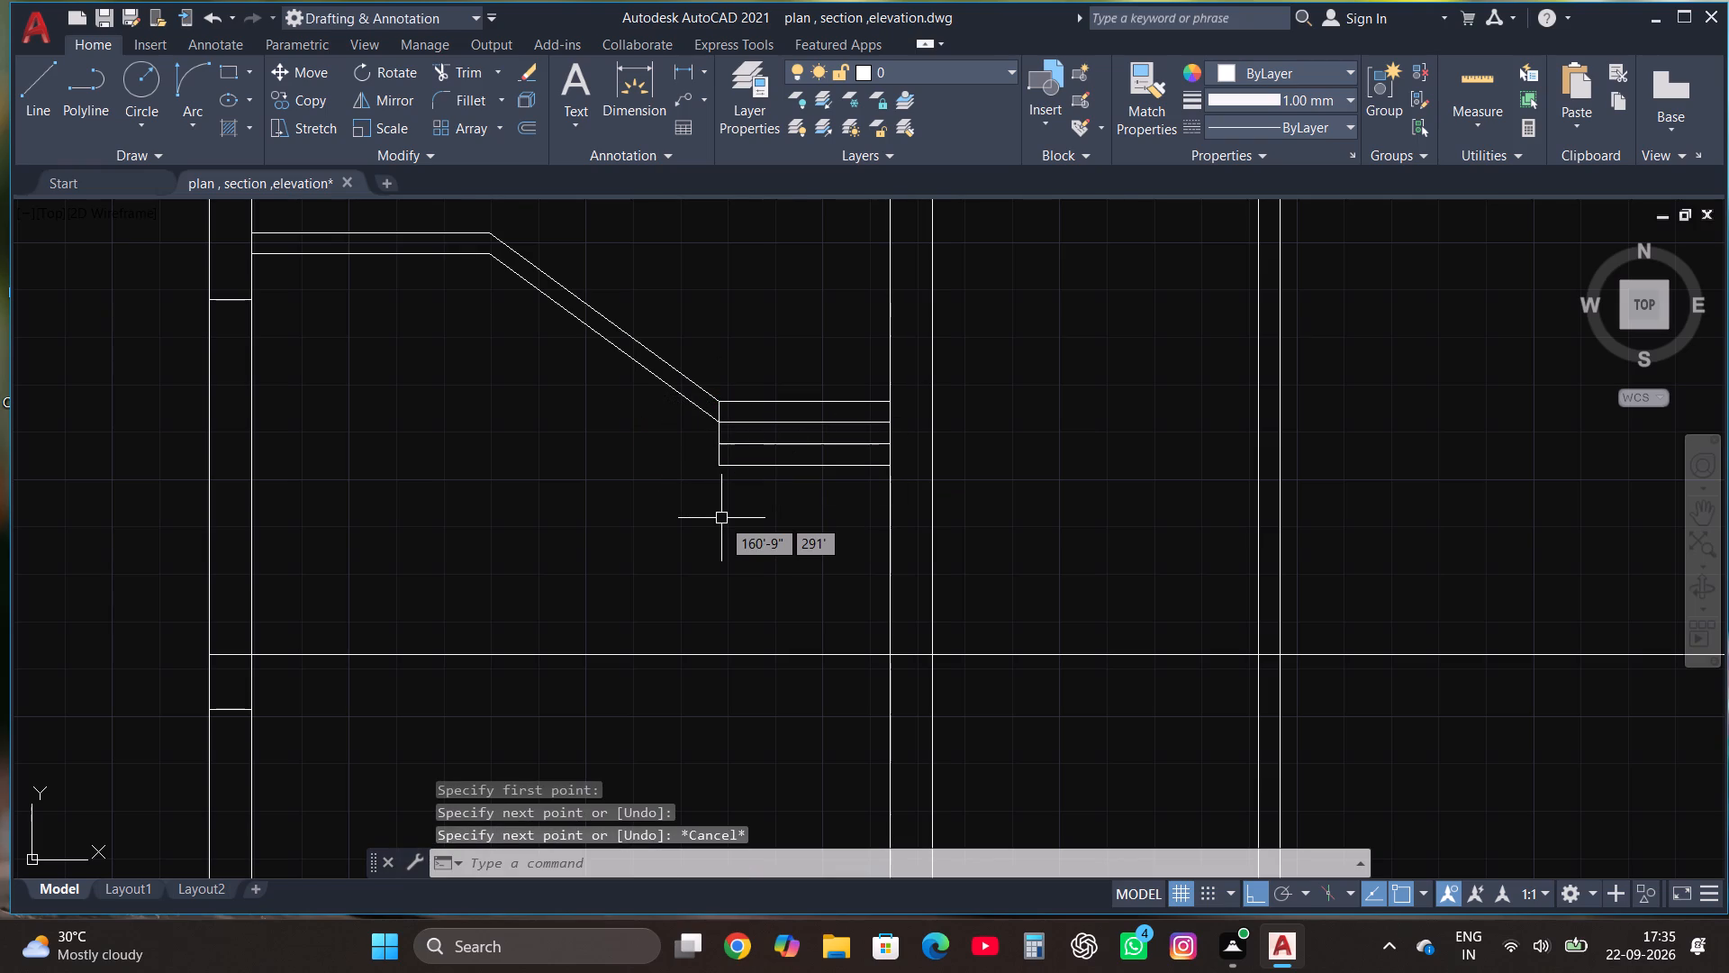
# Move the third storey's stair flight with both landings about 1'-2" straight up.
pyautogui.scroll(-2, 721, 518)
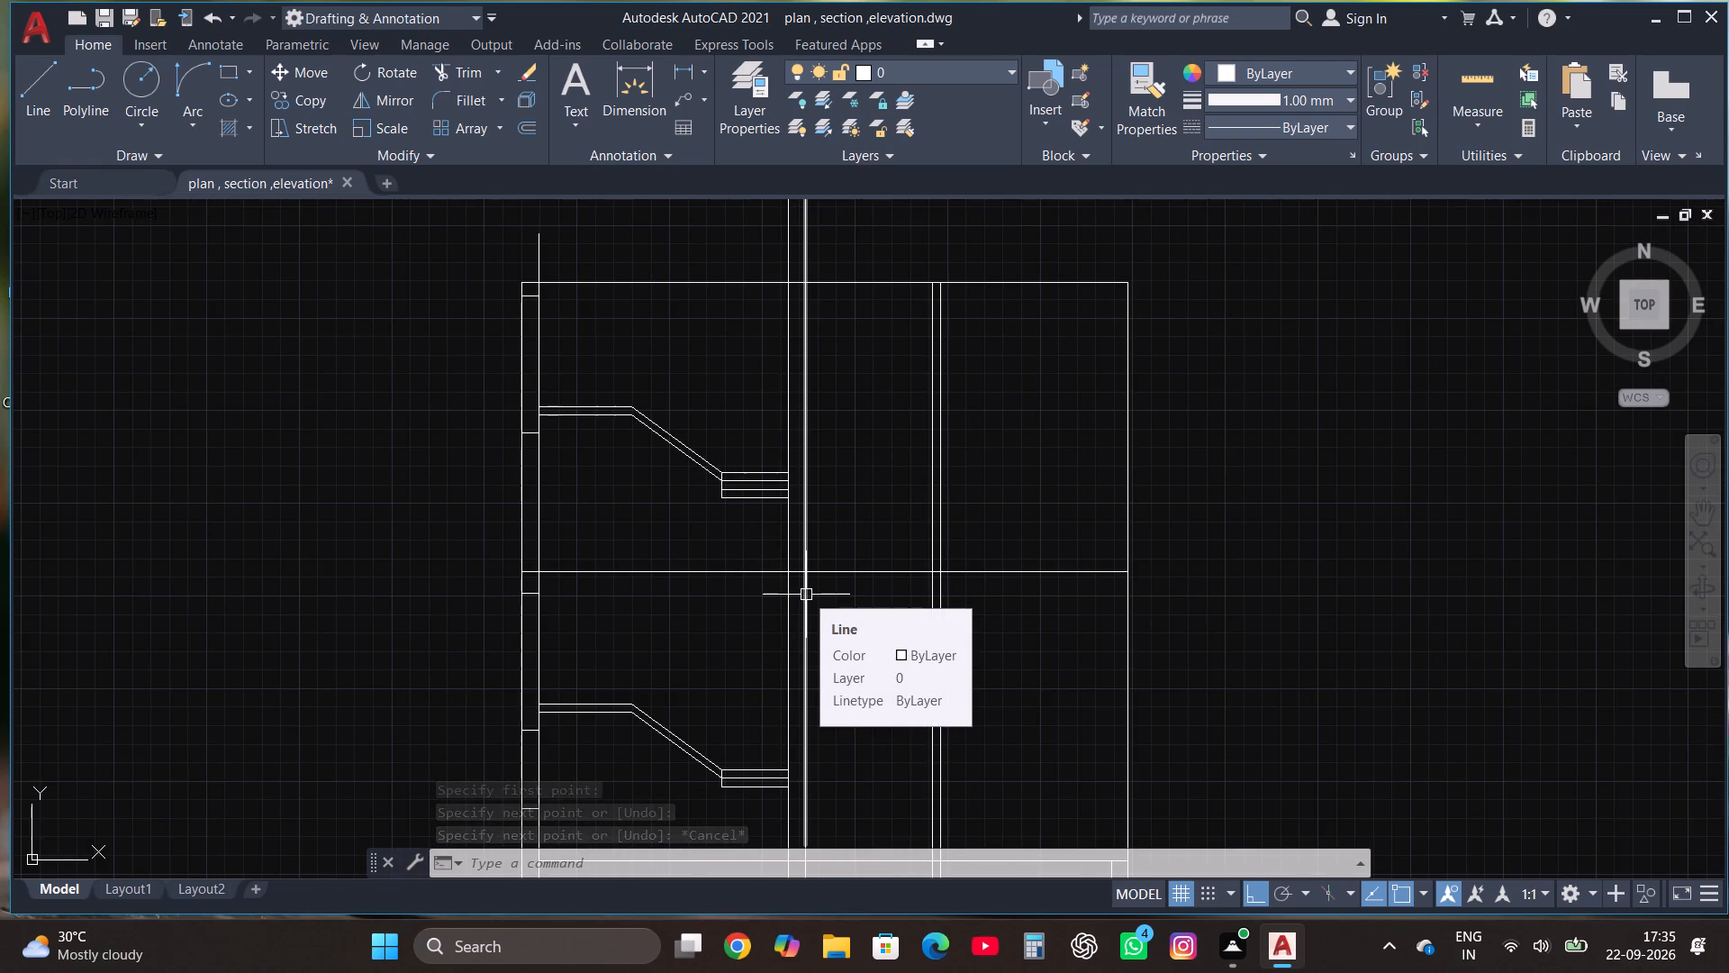
pyautogui.scroll(-2, 806, 595)
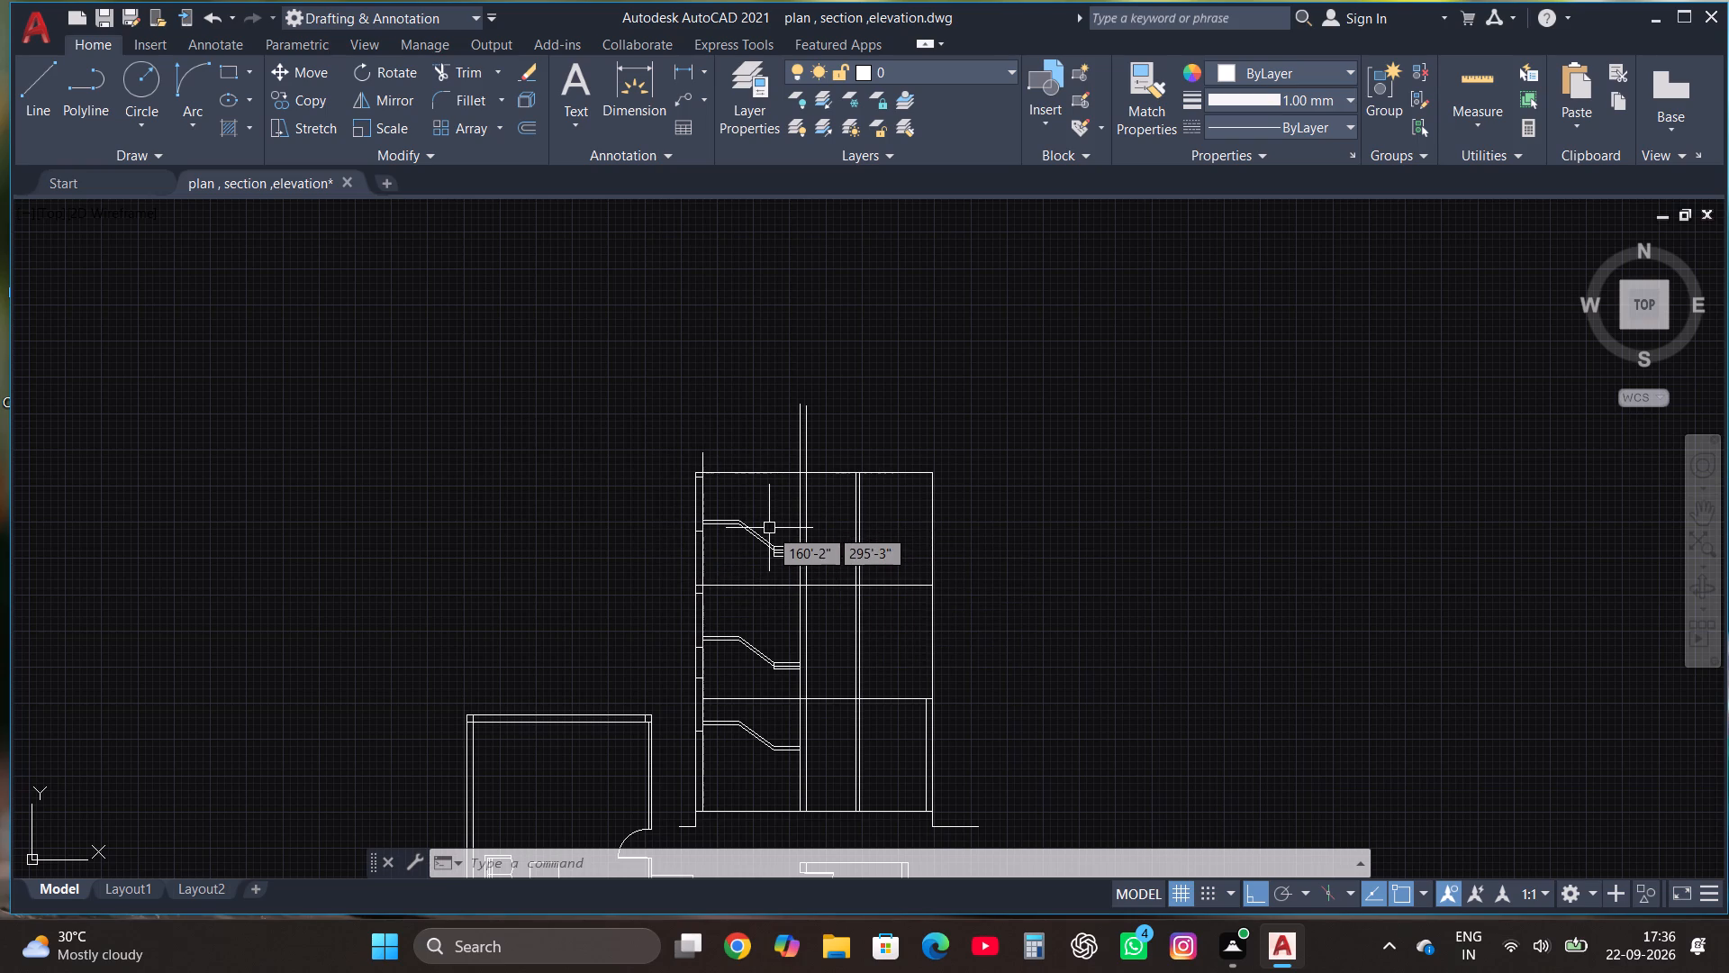
pyautogui.scroll(1, 769, 528)
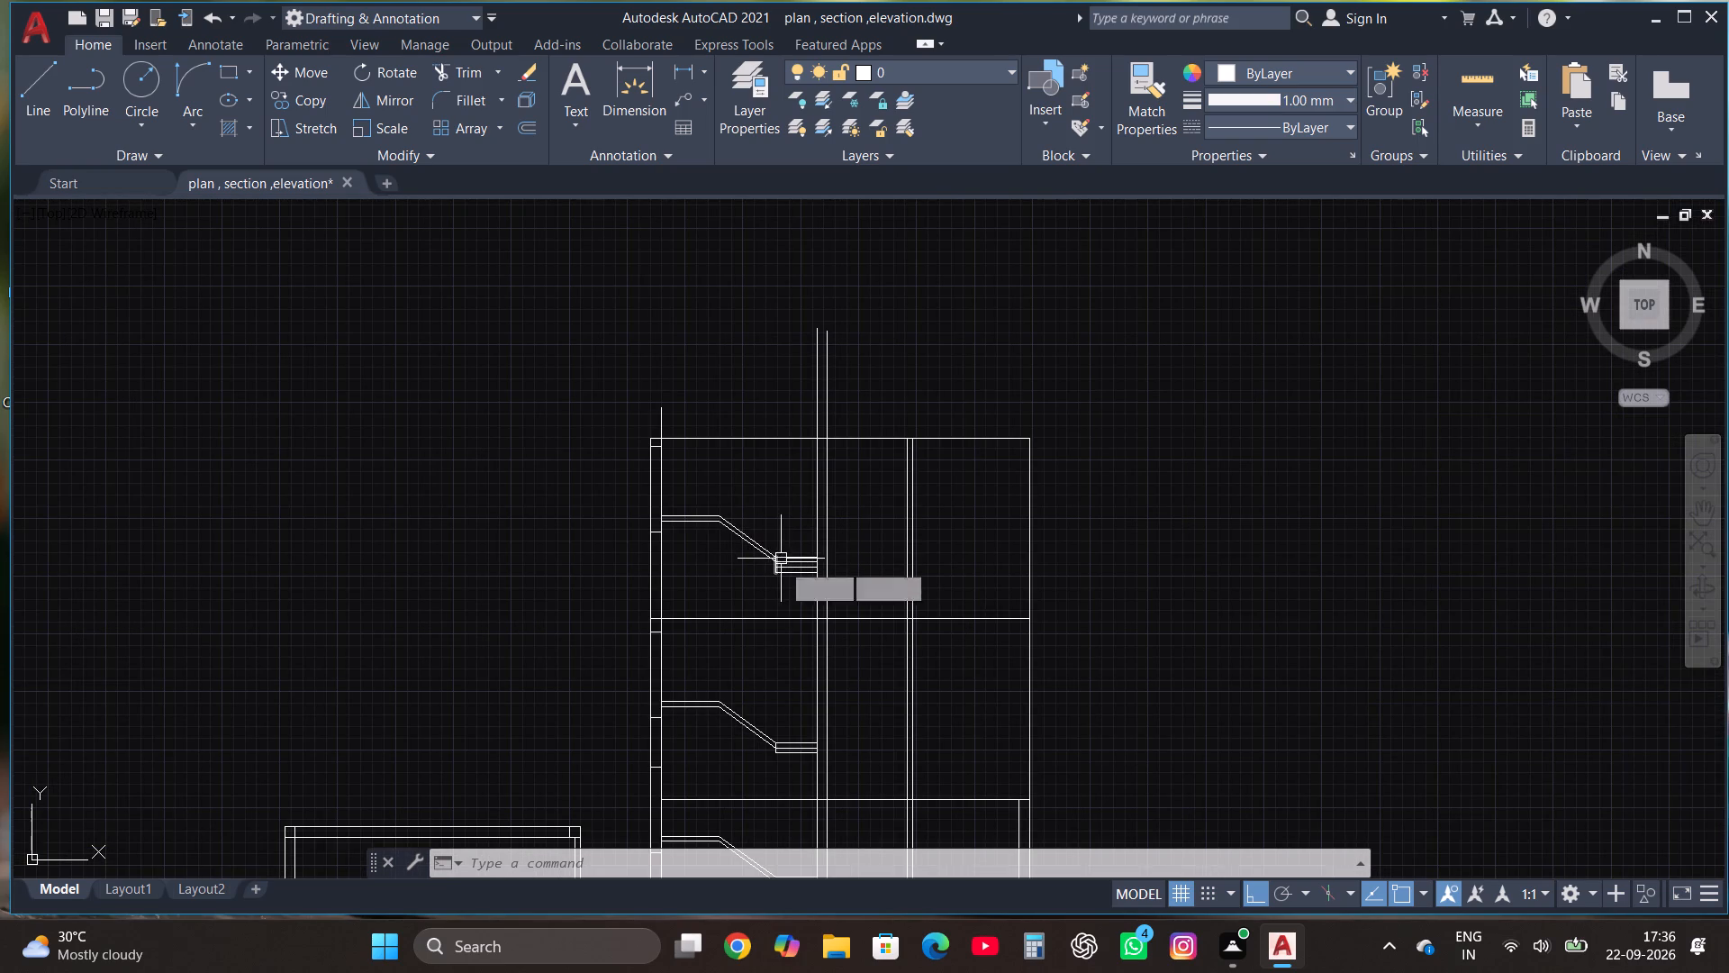
pyautogui.click(806, 602)
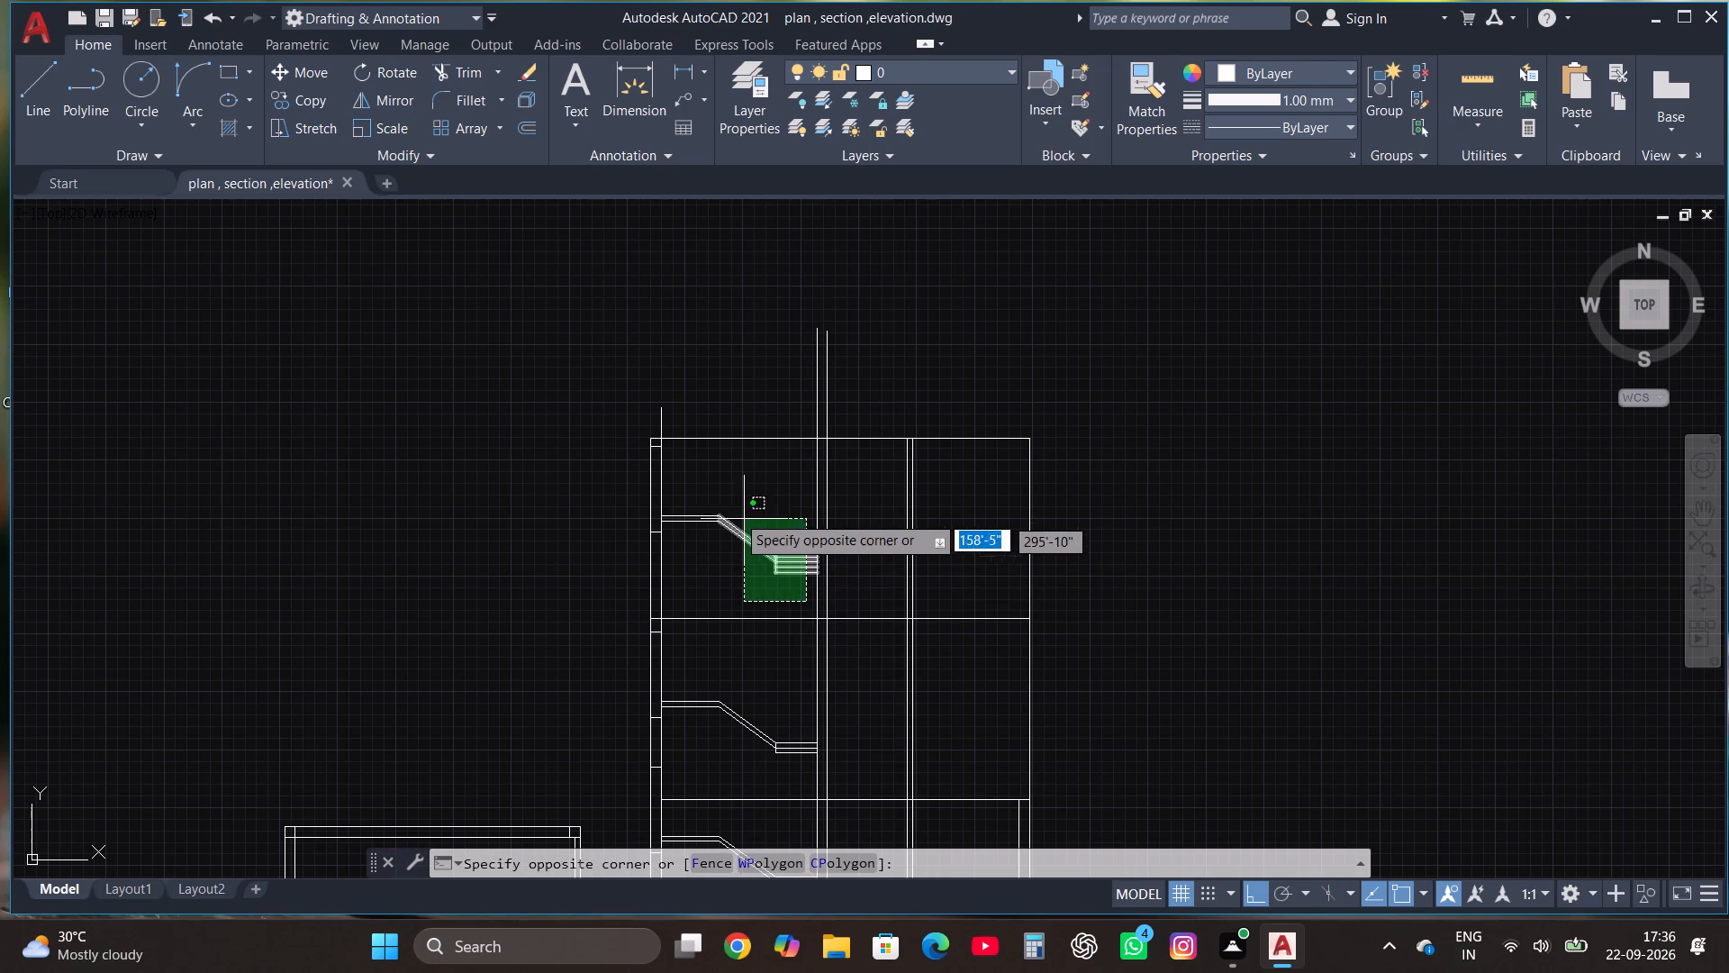
pyautogui.click(708, 495)
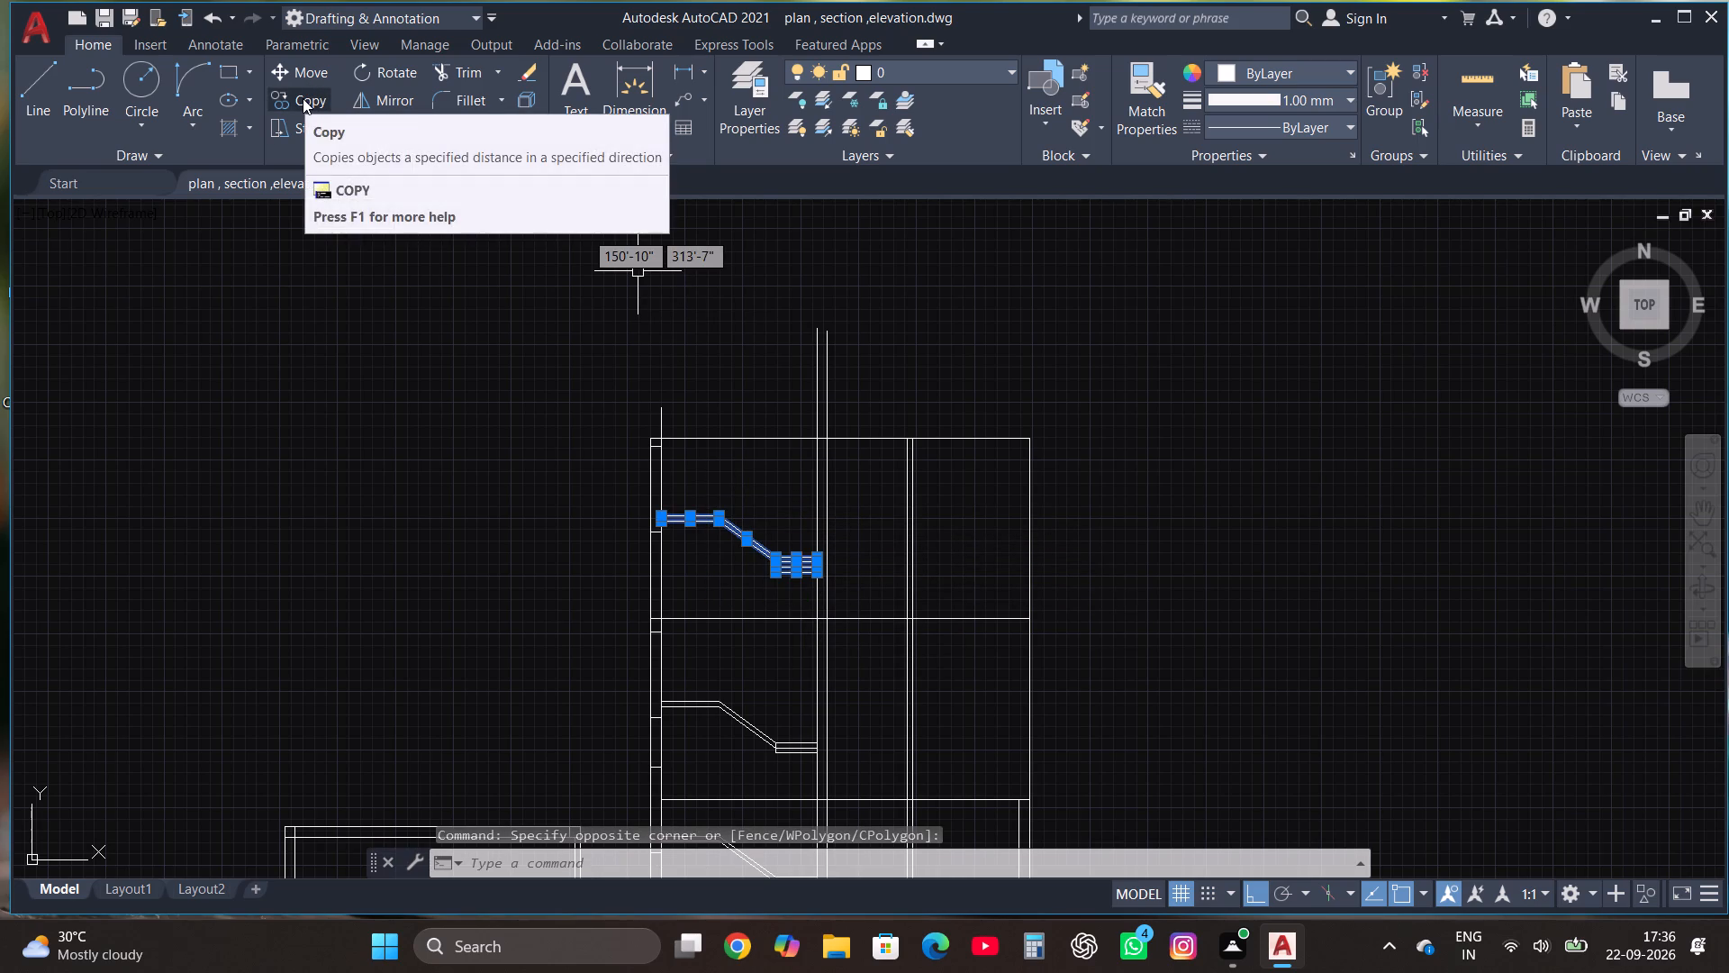
pyautogui.click(303, 80)
pyautogui.scroll(1, 815, 550)
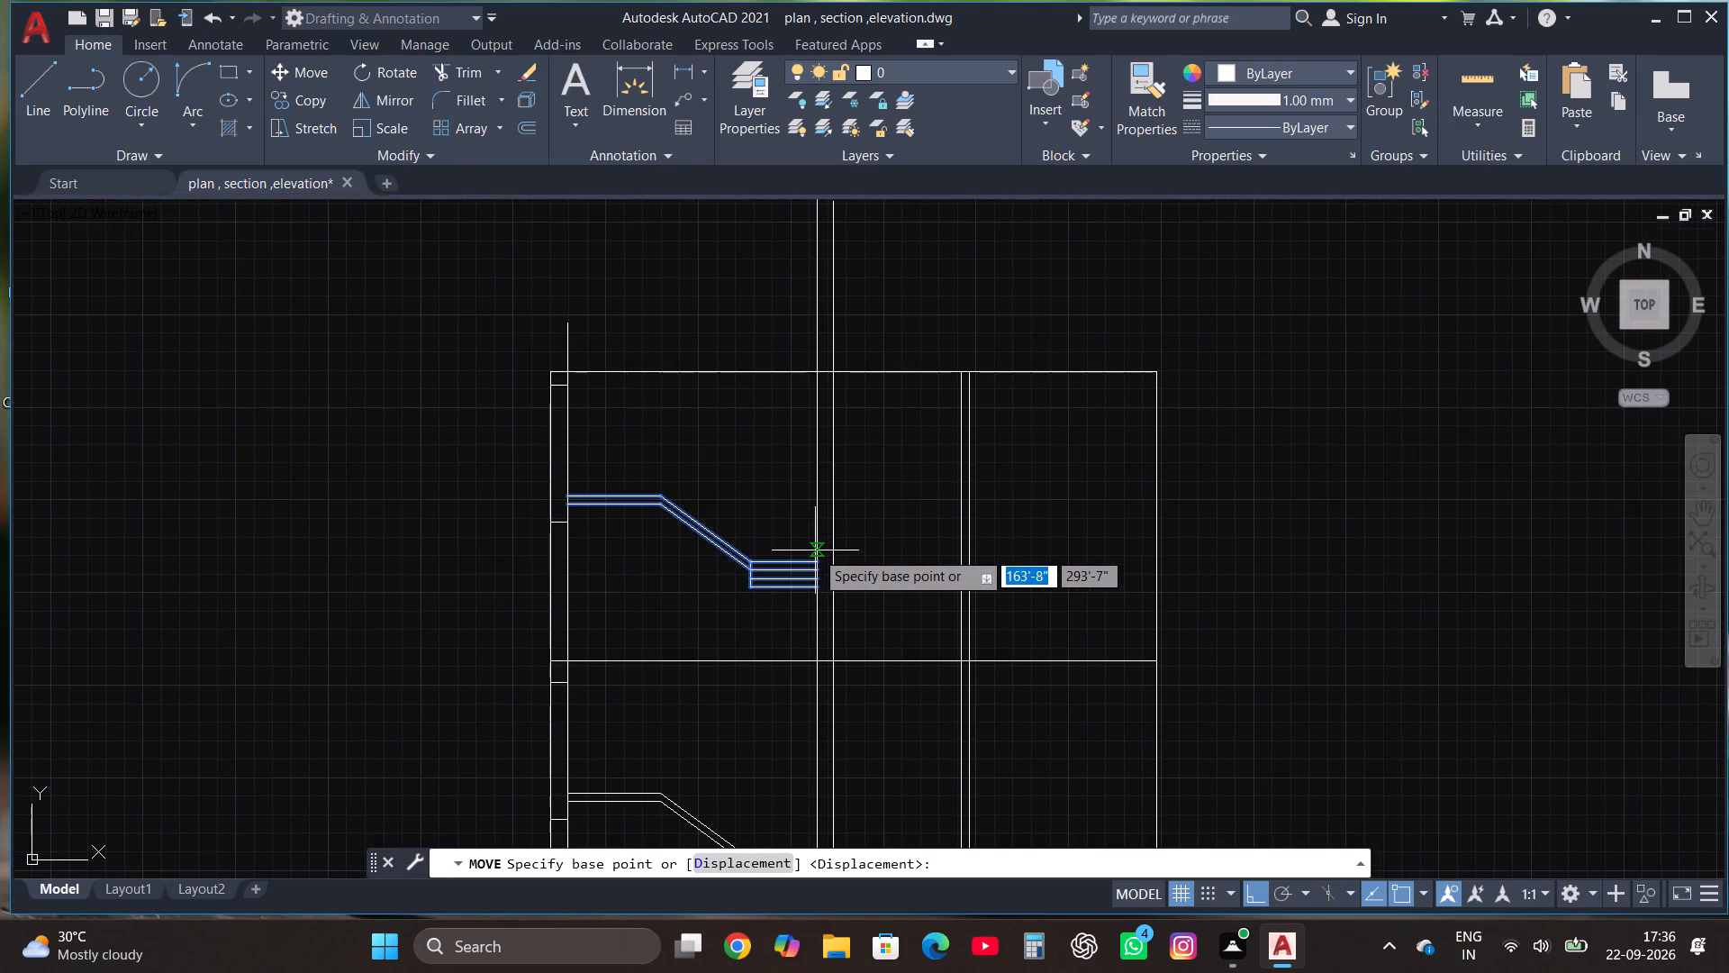
pyautogui.click(812, 564)
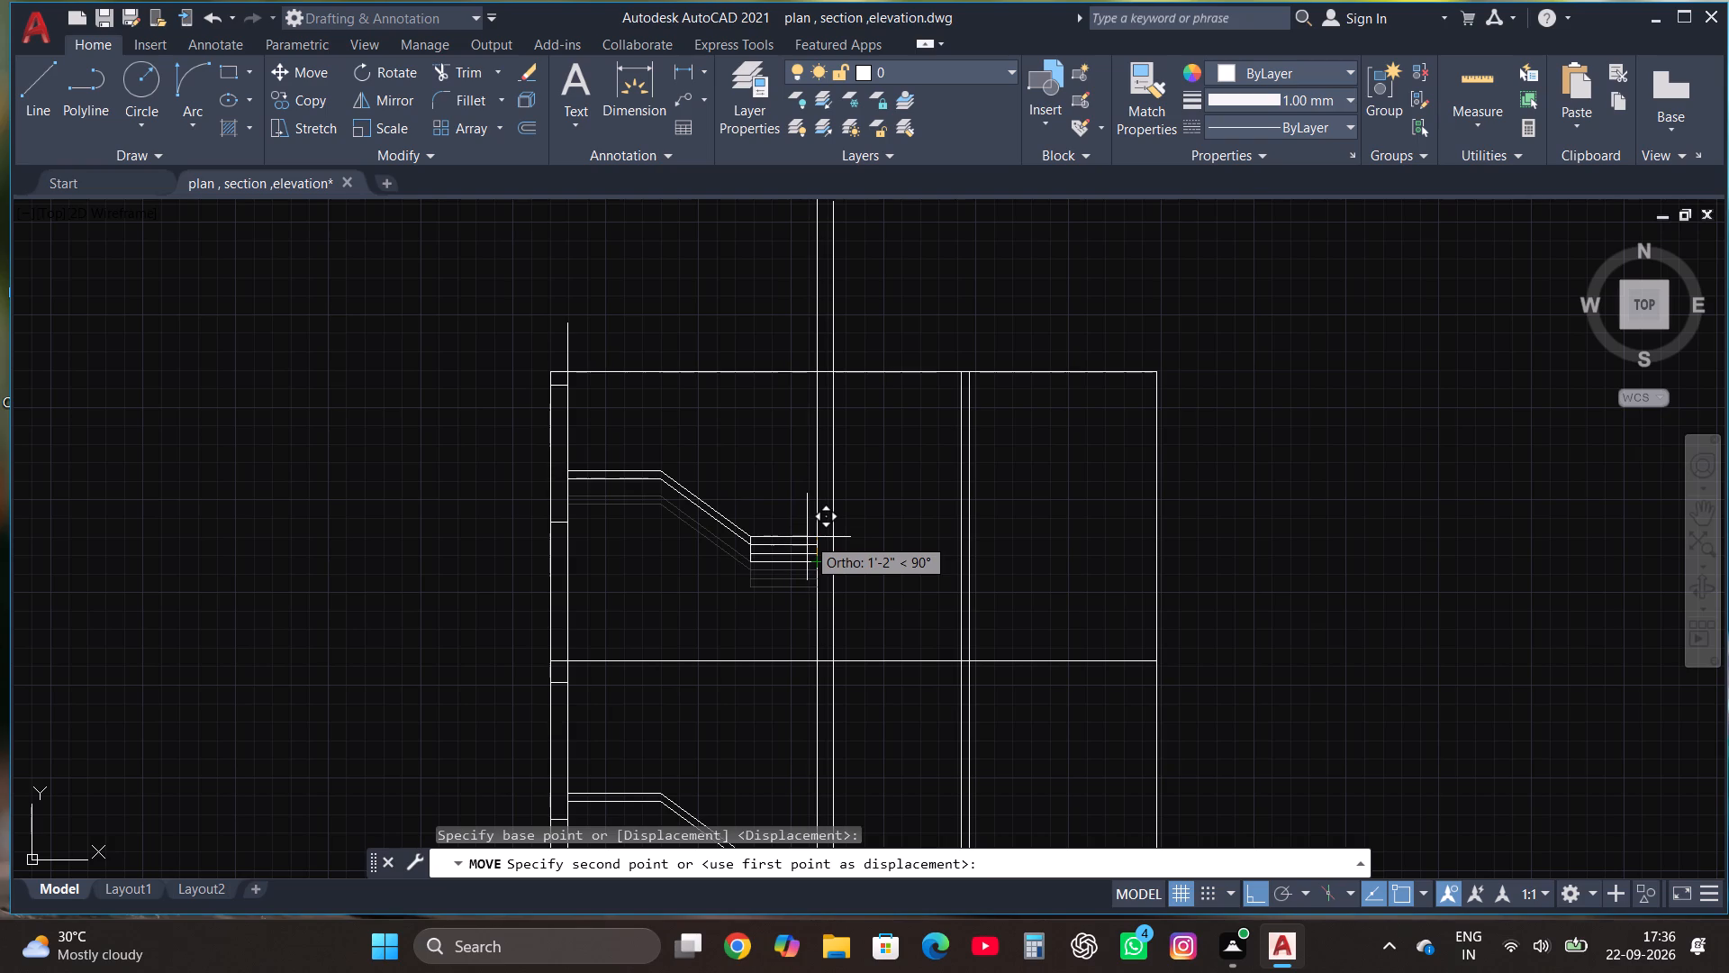
pyautogui.click(807, 537)
pyautogui.press('Escape')
# Draw a line from the first storey flight's upper corner down past the ground floor, up above the roof, and across past the stair wall.
pyautogui.scroll(-1, 1048, 570)
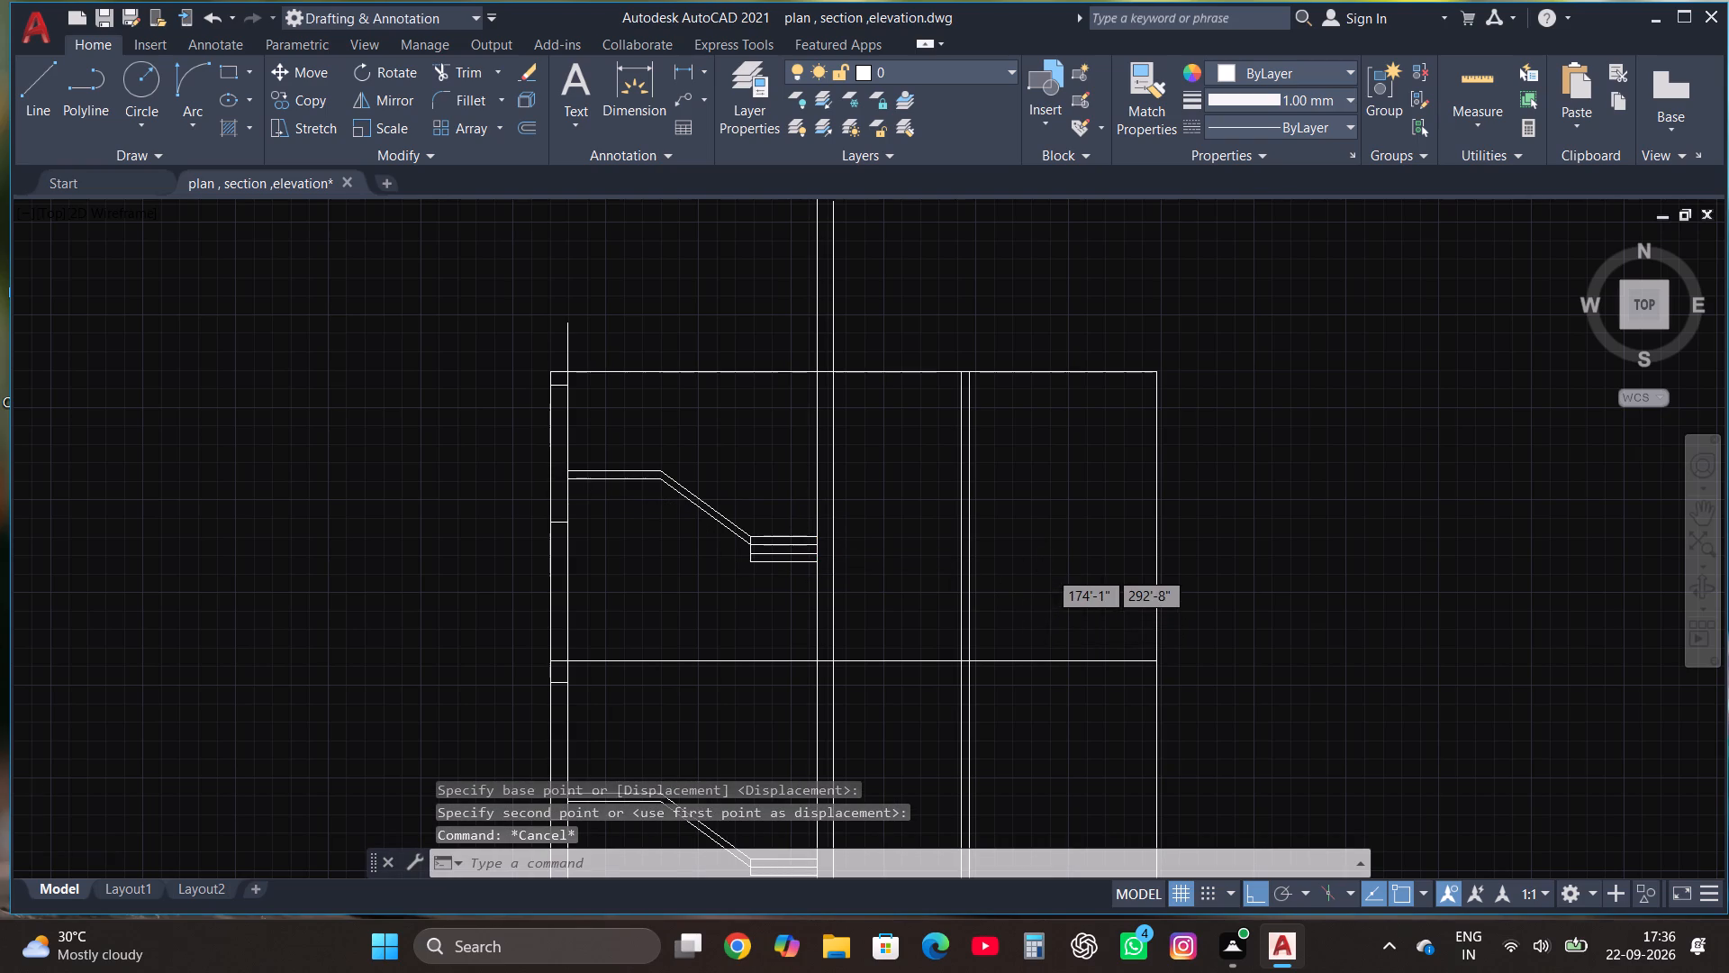
pyautogui.scroll(-2, 1048, 570)
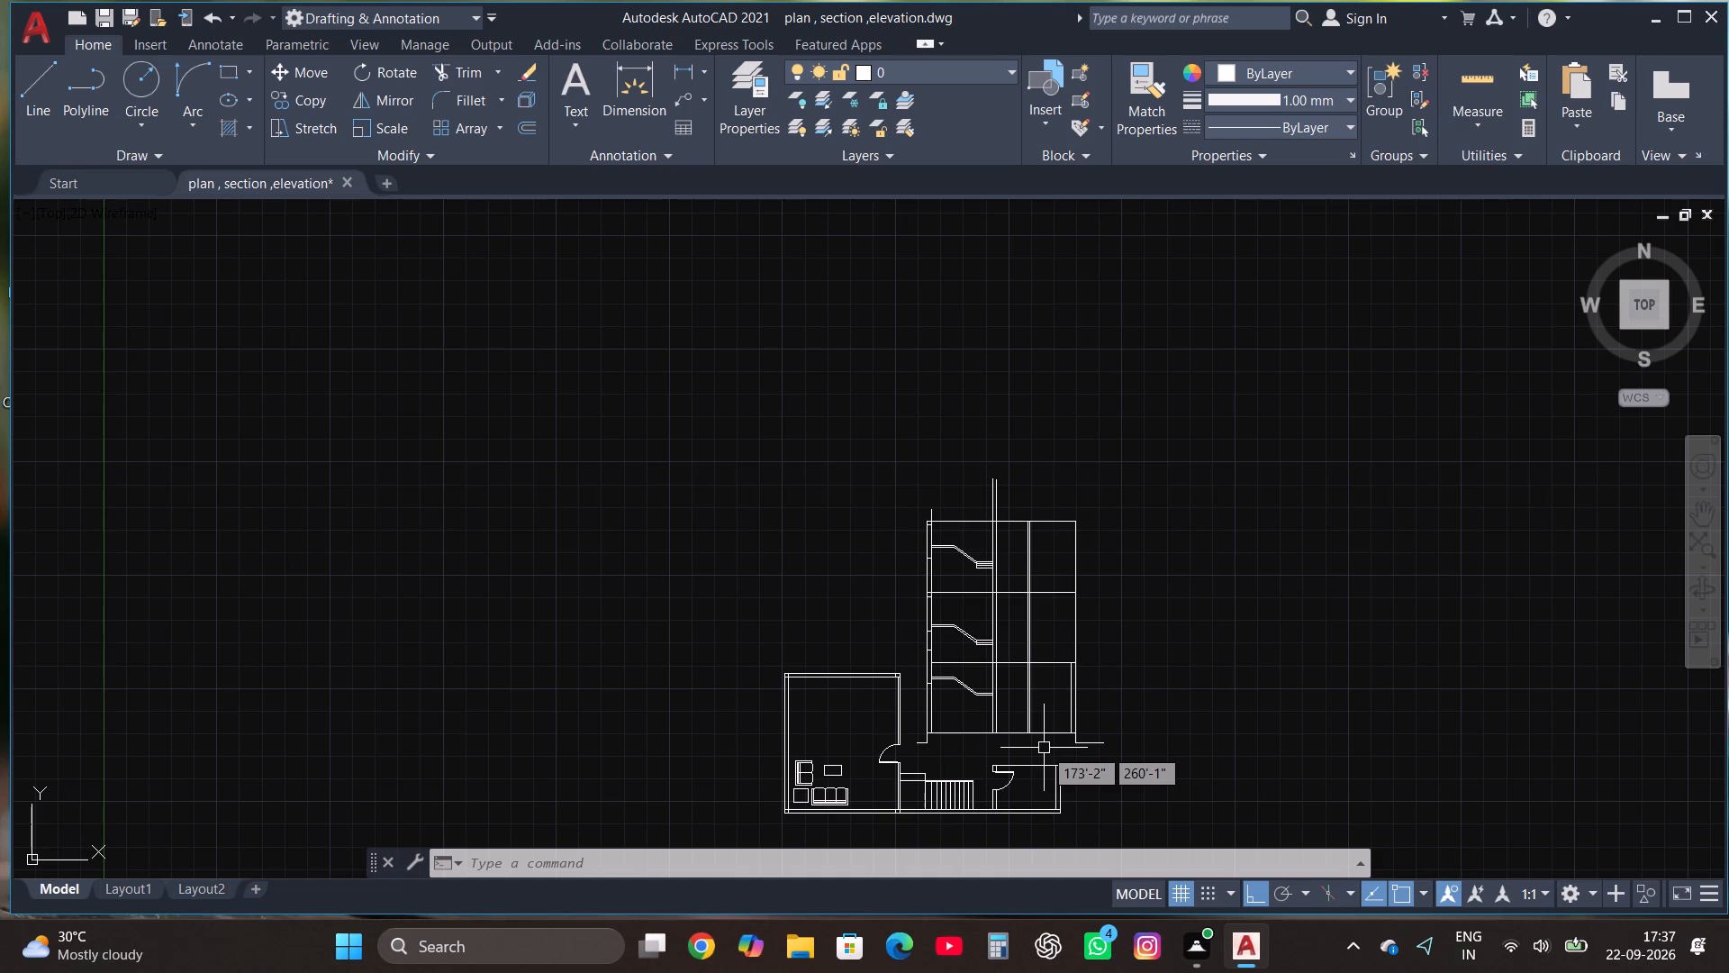
pyautogui.scroll(1, 956, 602)
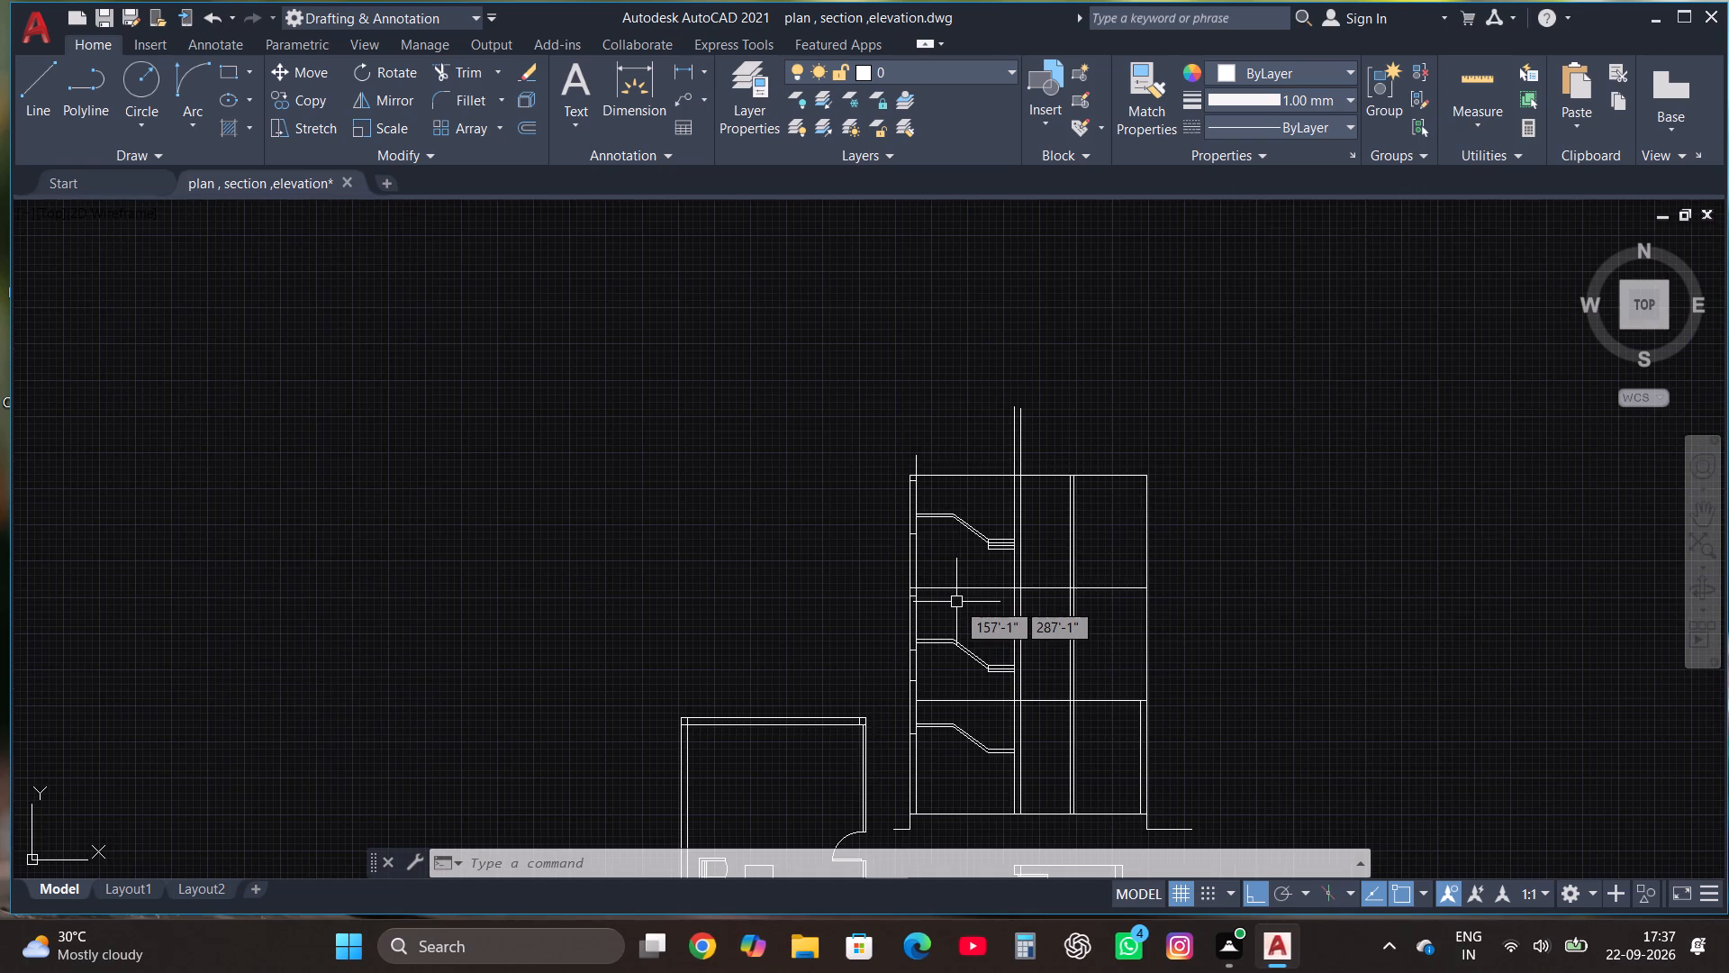
pyautogui.click(45, 95)
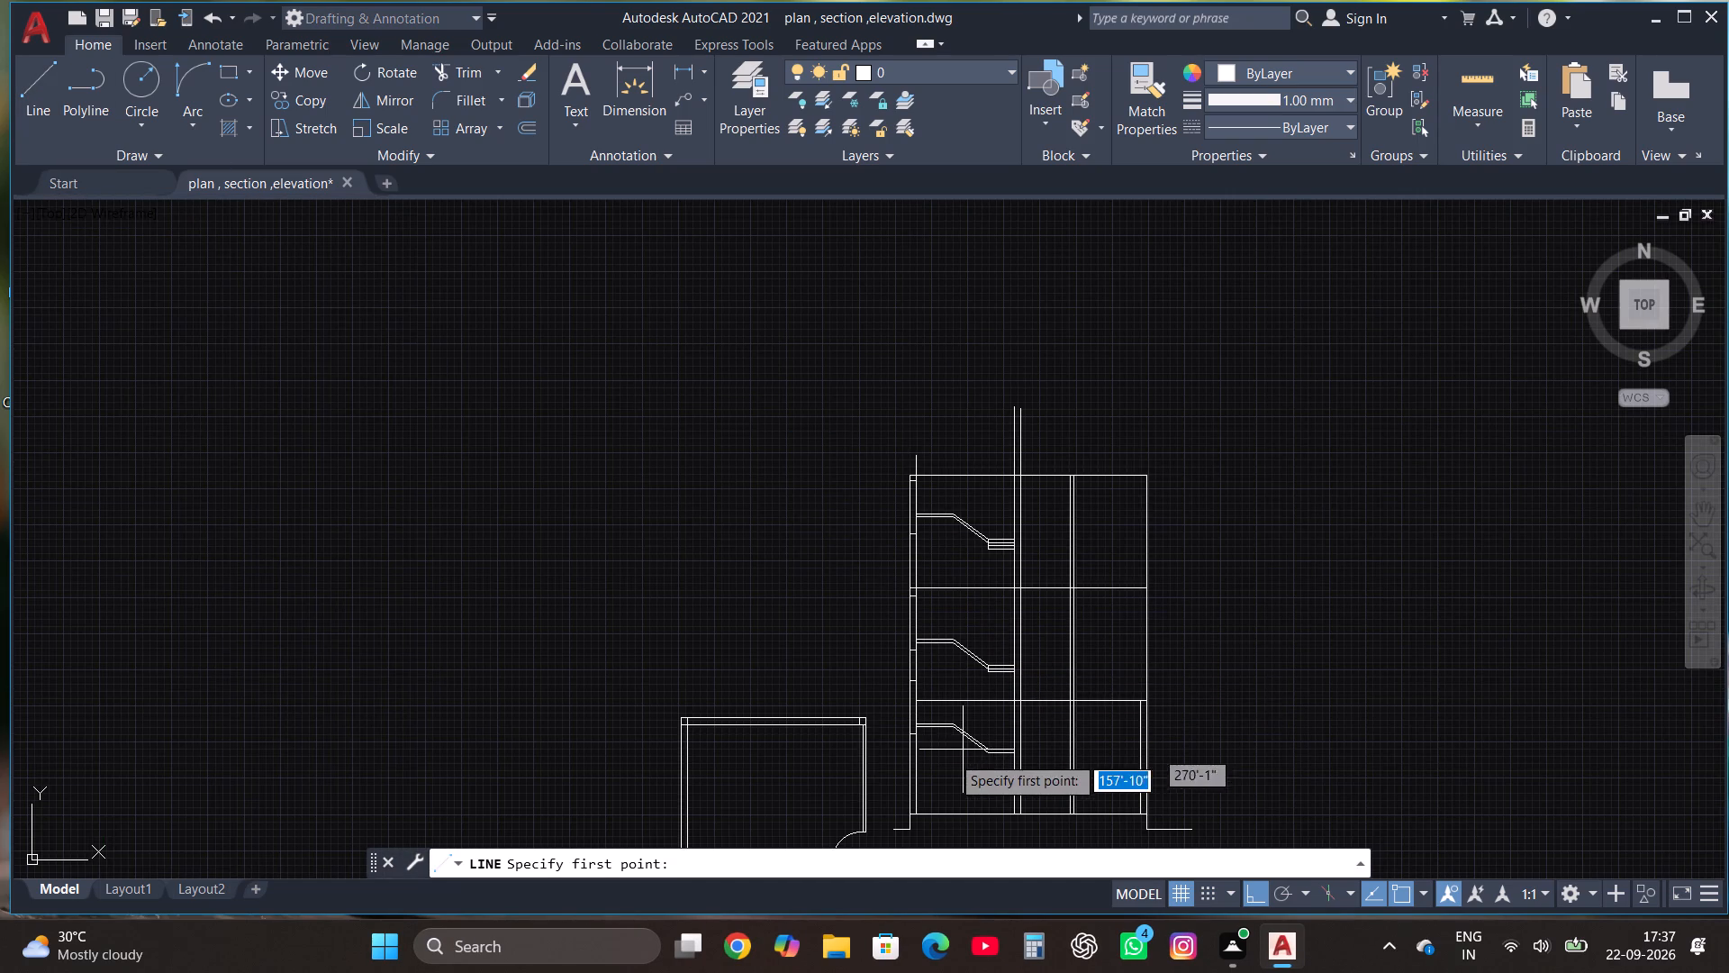
pyautogui.scroll(3, 950, 807)
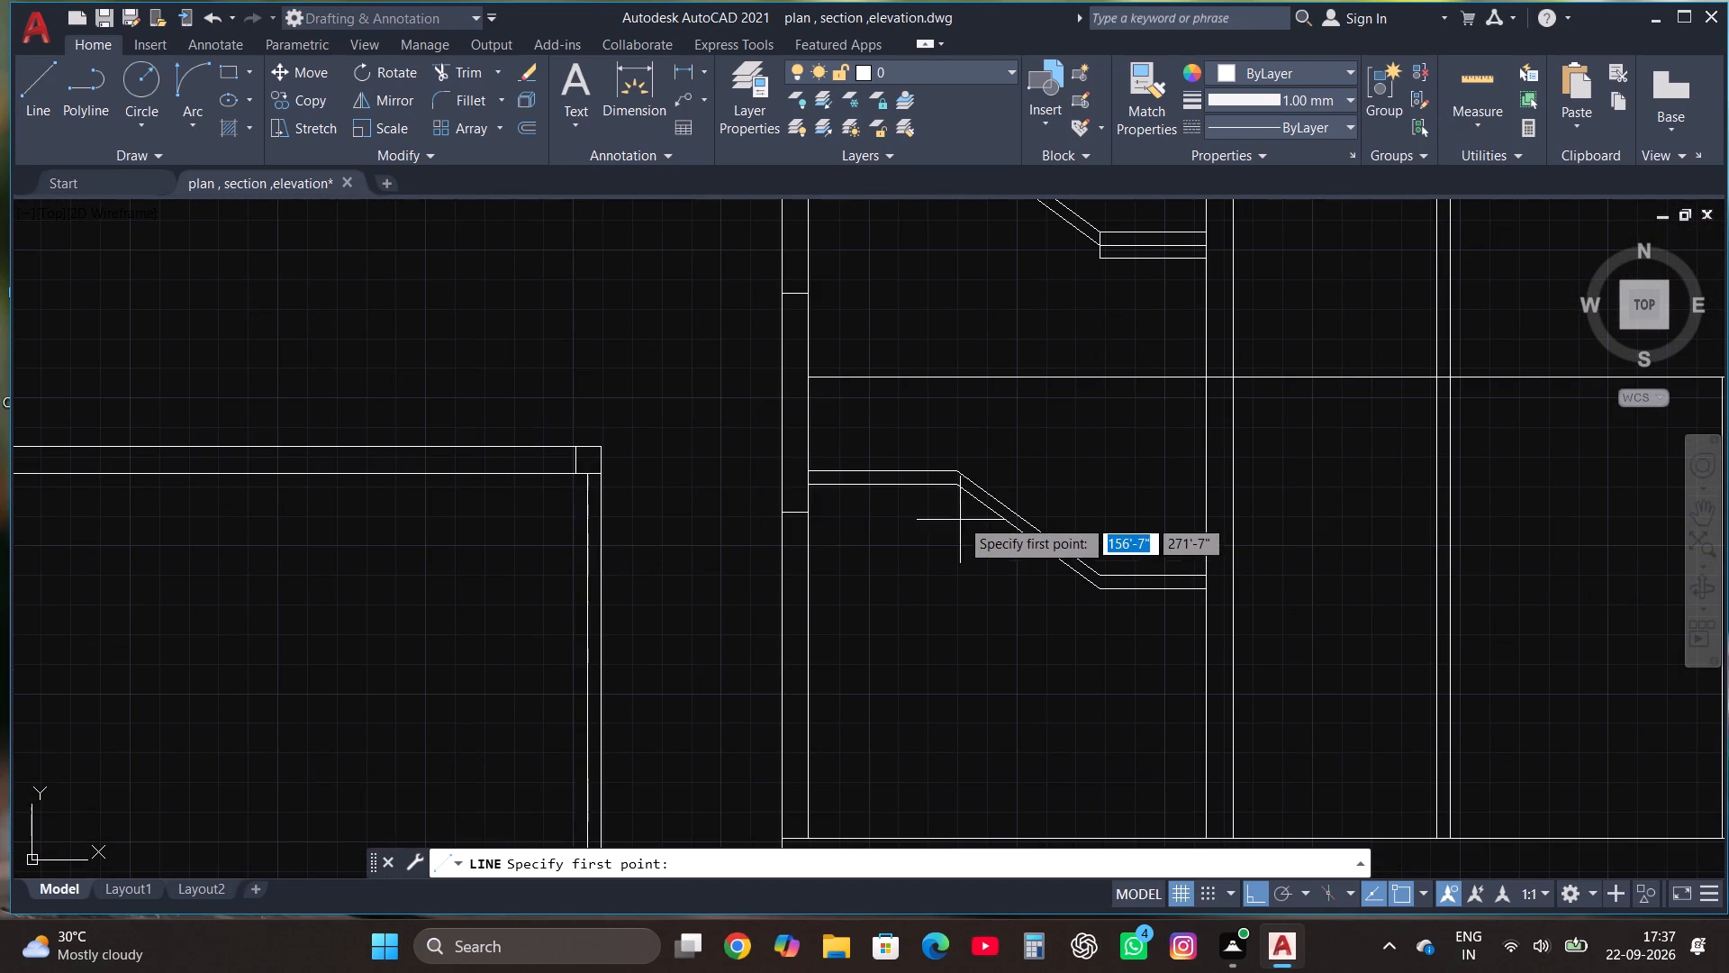
pyautogui.click(955, 475)
pyautogui.scroll(-1, 955, 475)
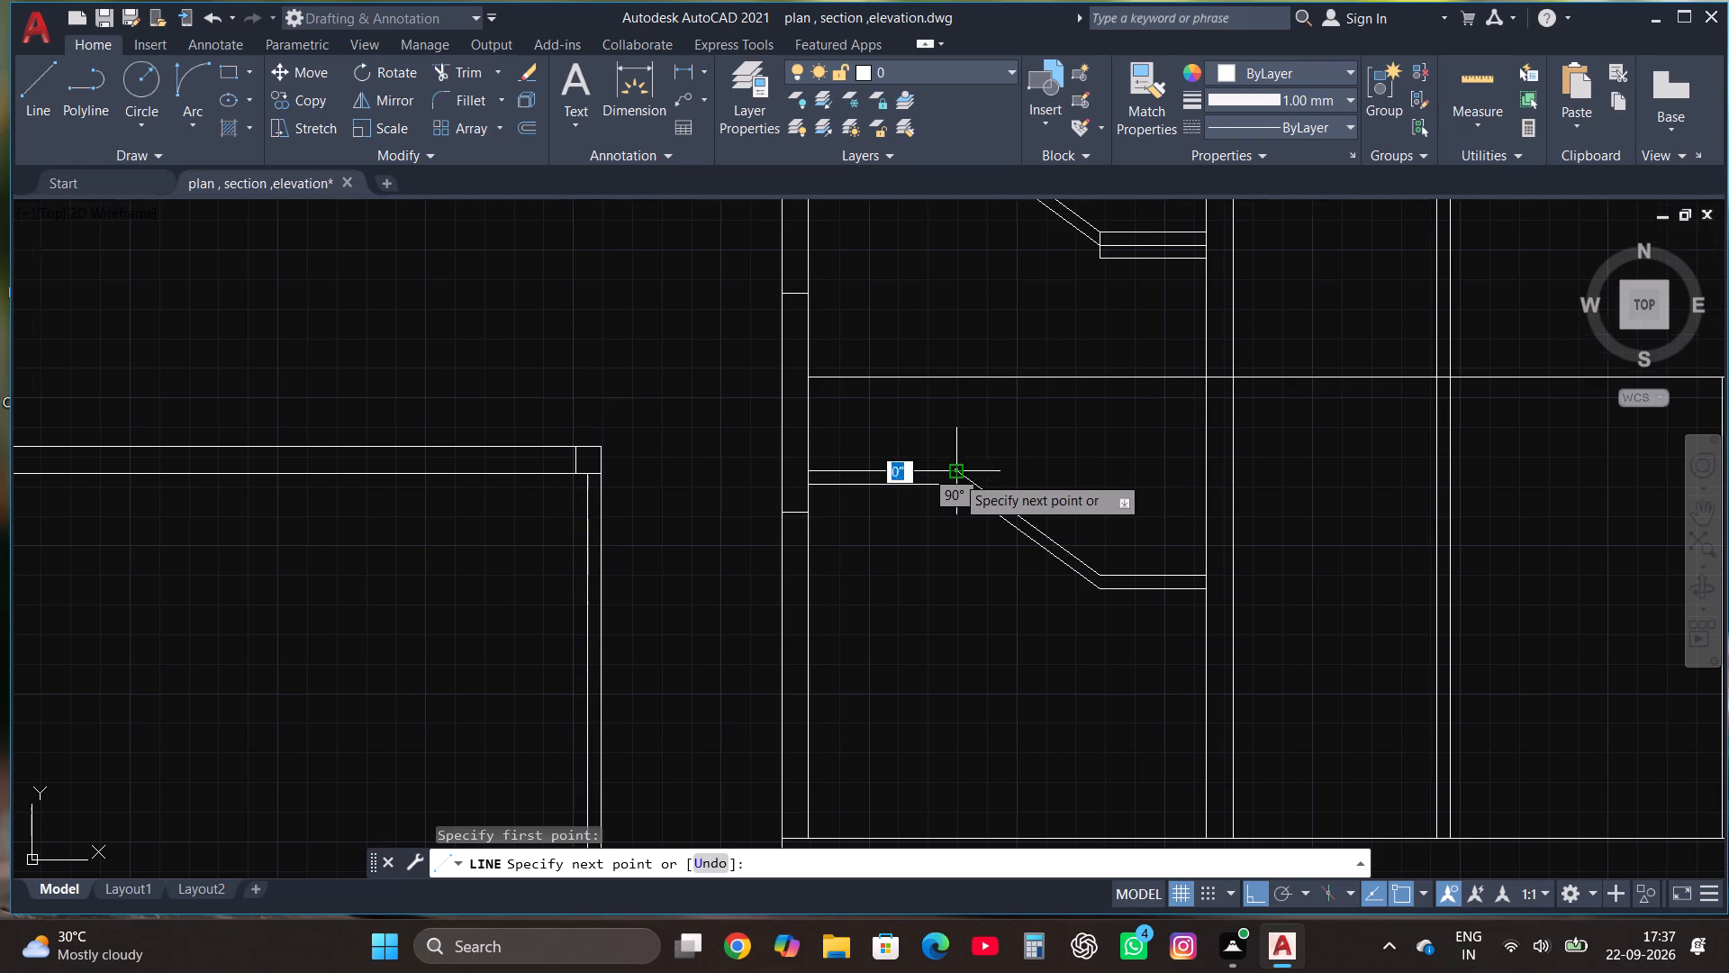
pyautogui.scroll(1, 953, 725)
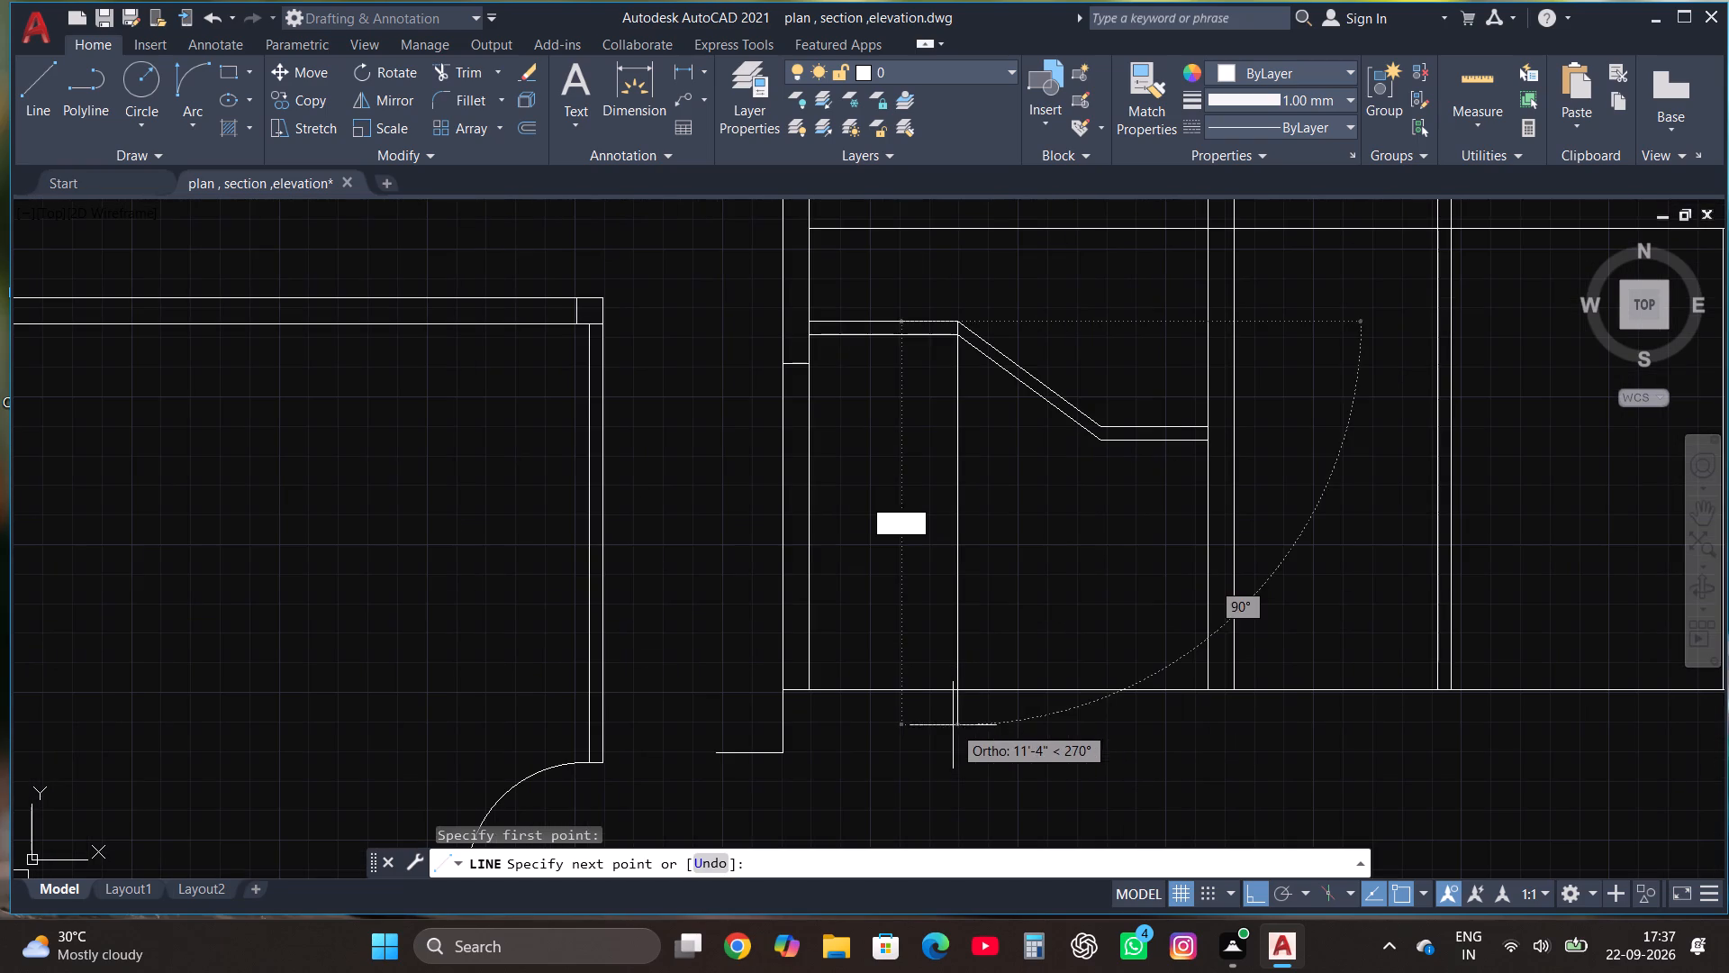
pyautogui.click(948, 714)
pyautogui.scroll(-3, 953, 718)
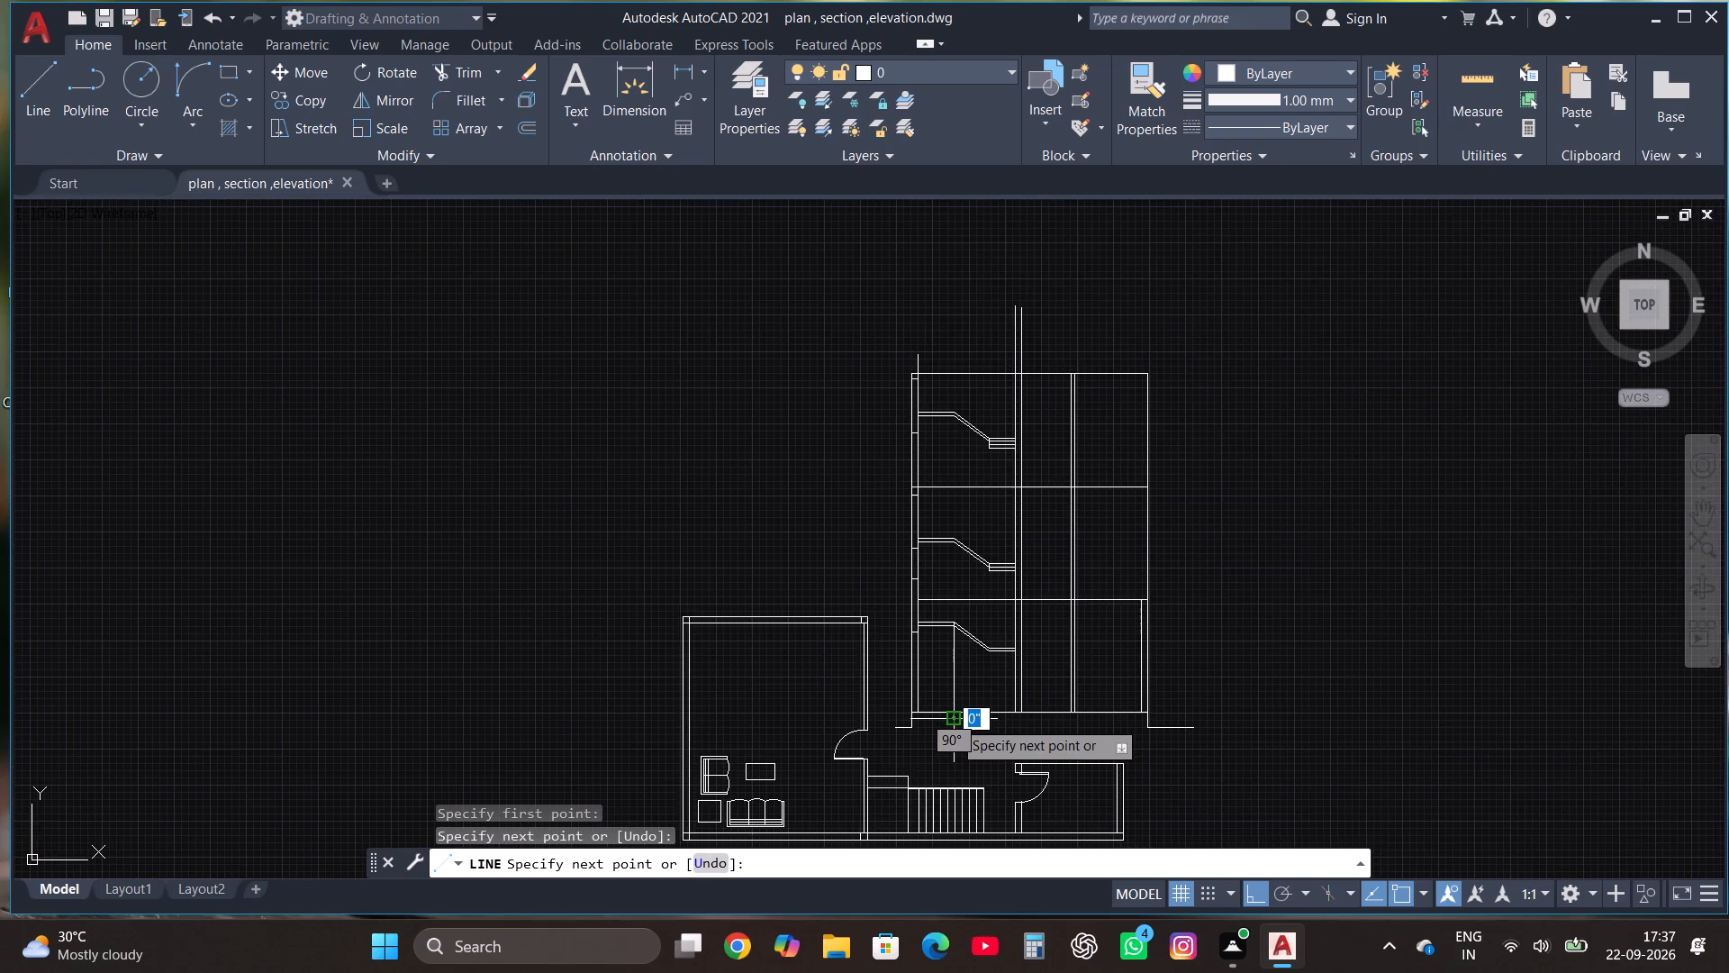
pyautogui.scroll(-1, 953, 720)
pyautogui.scroll(2, 979, 470)
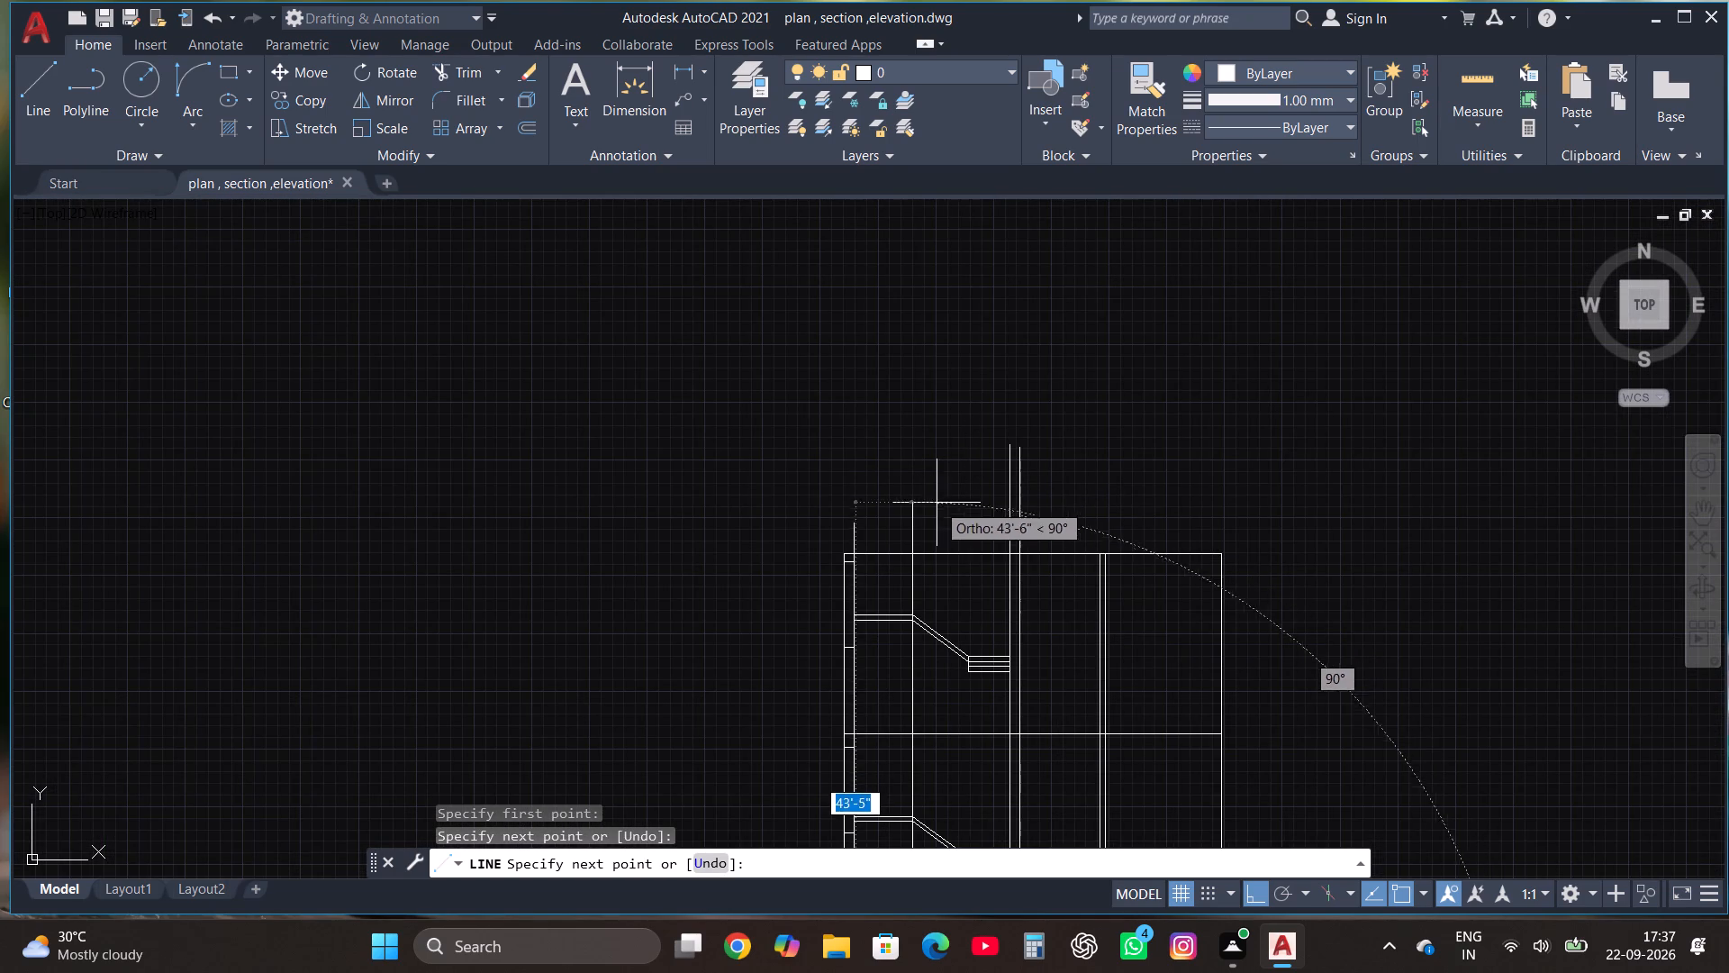
pyautogui.scroll(1, 907, 545)
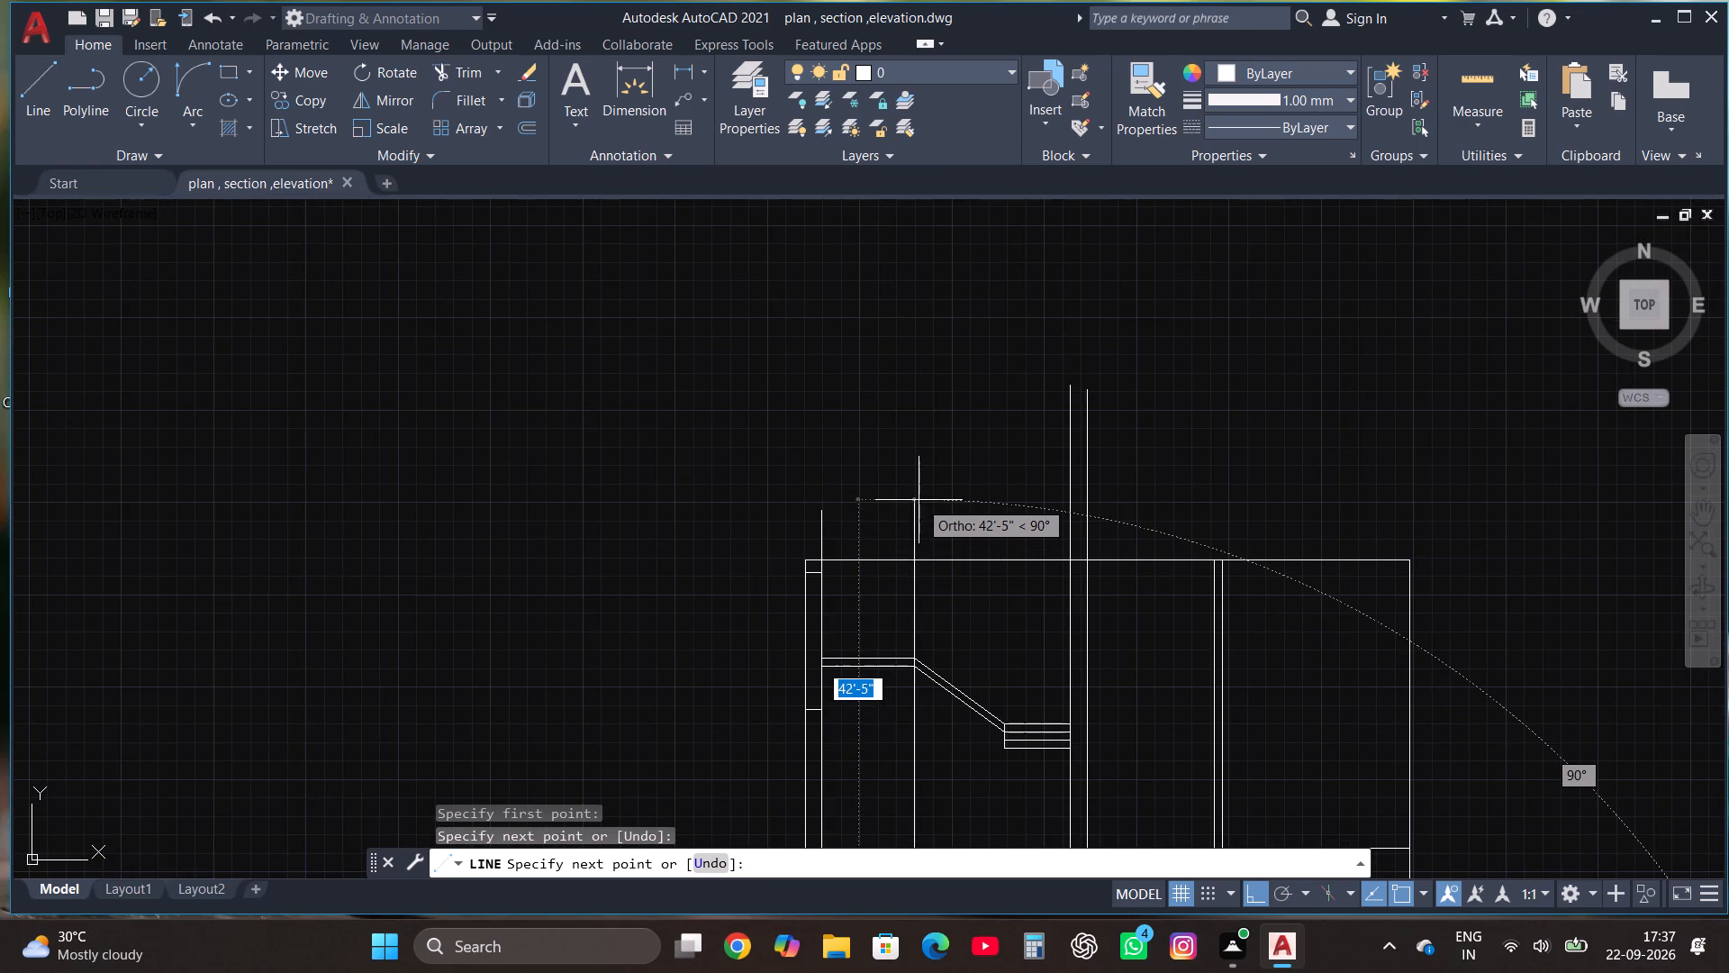
pyautogui.click(919, 492)
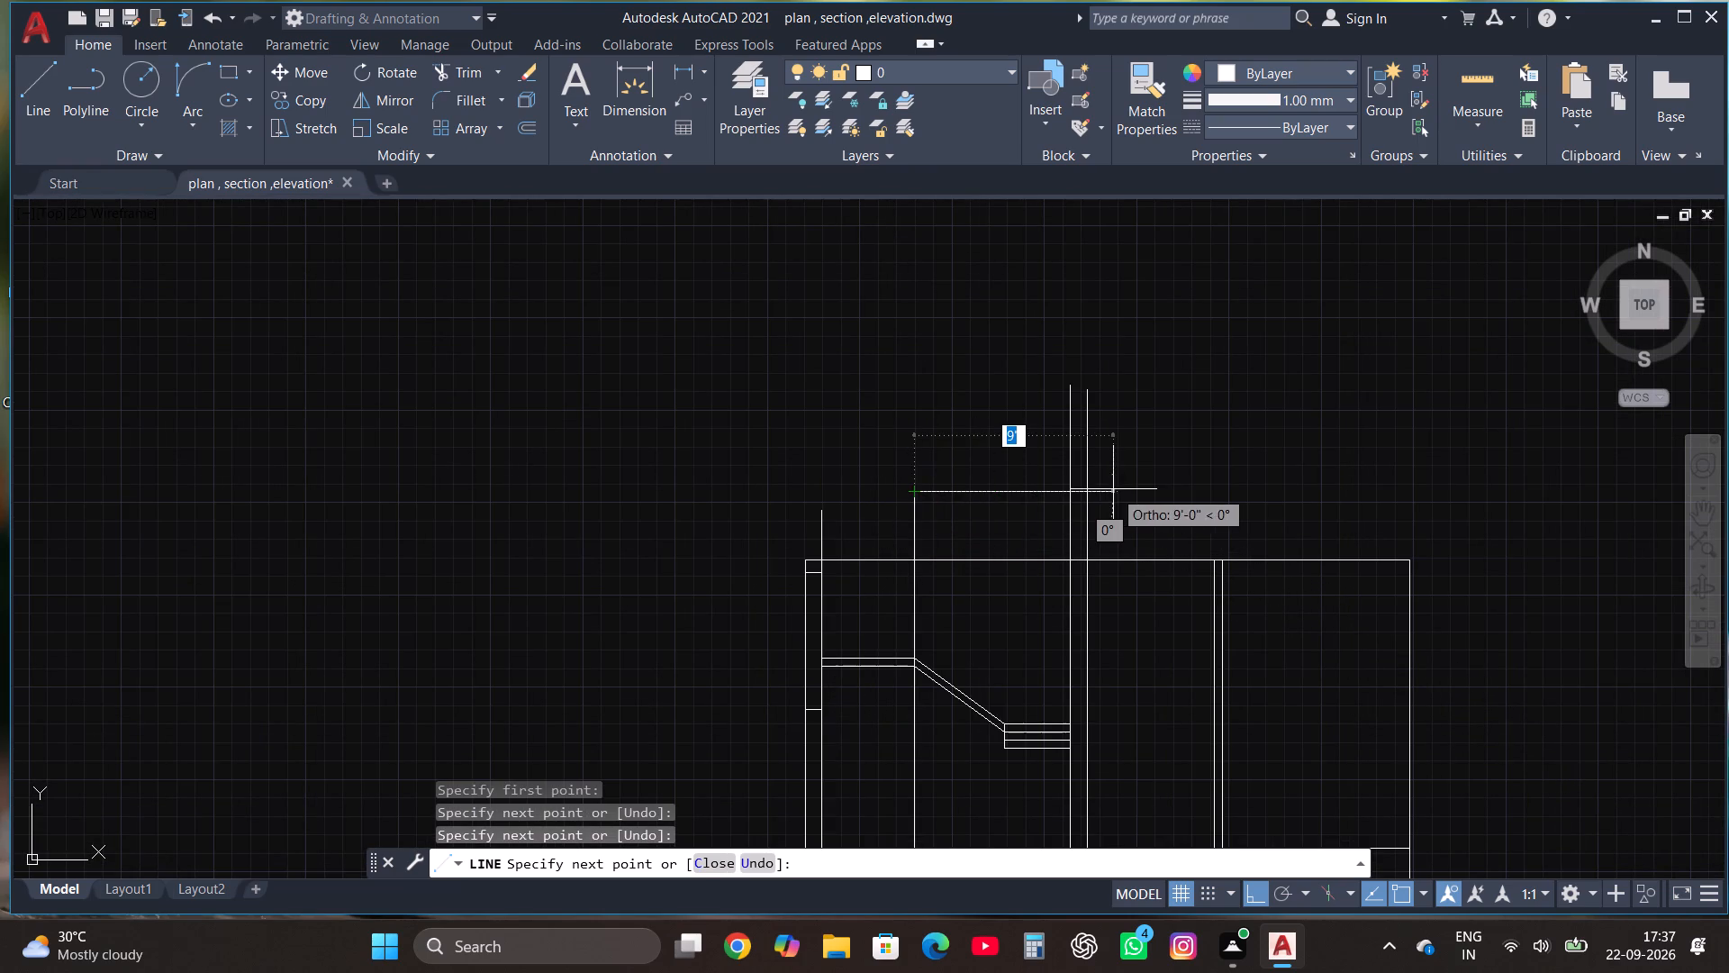
pyautogui.click(1098, 493)
pyautogui.press('Escape')
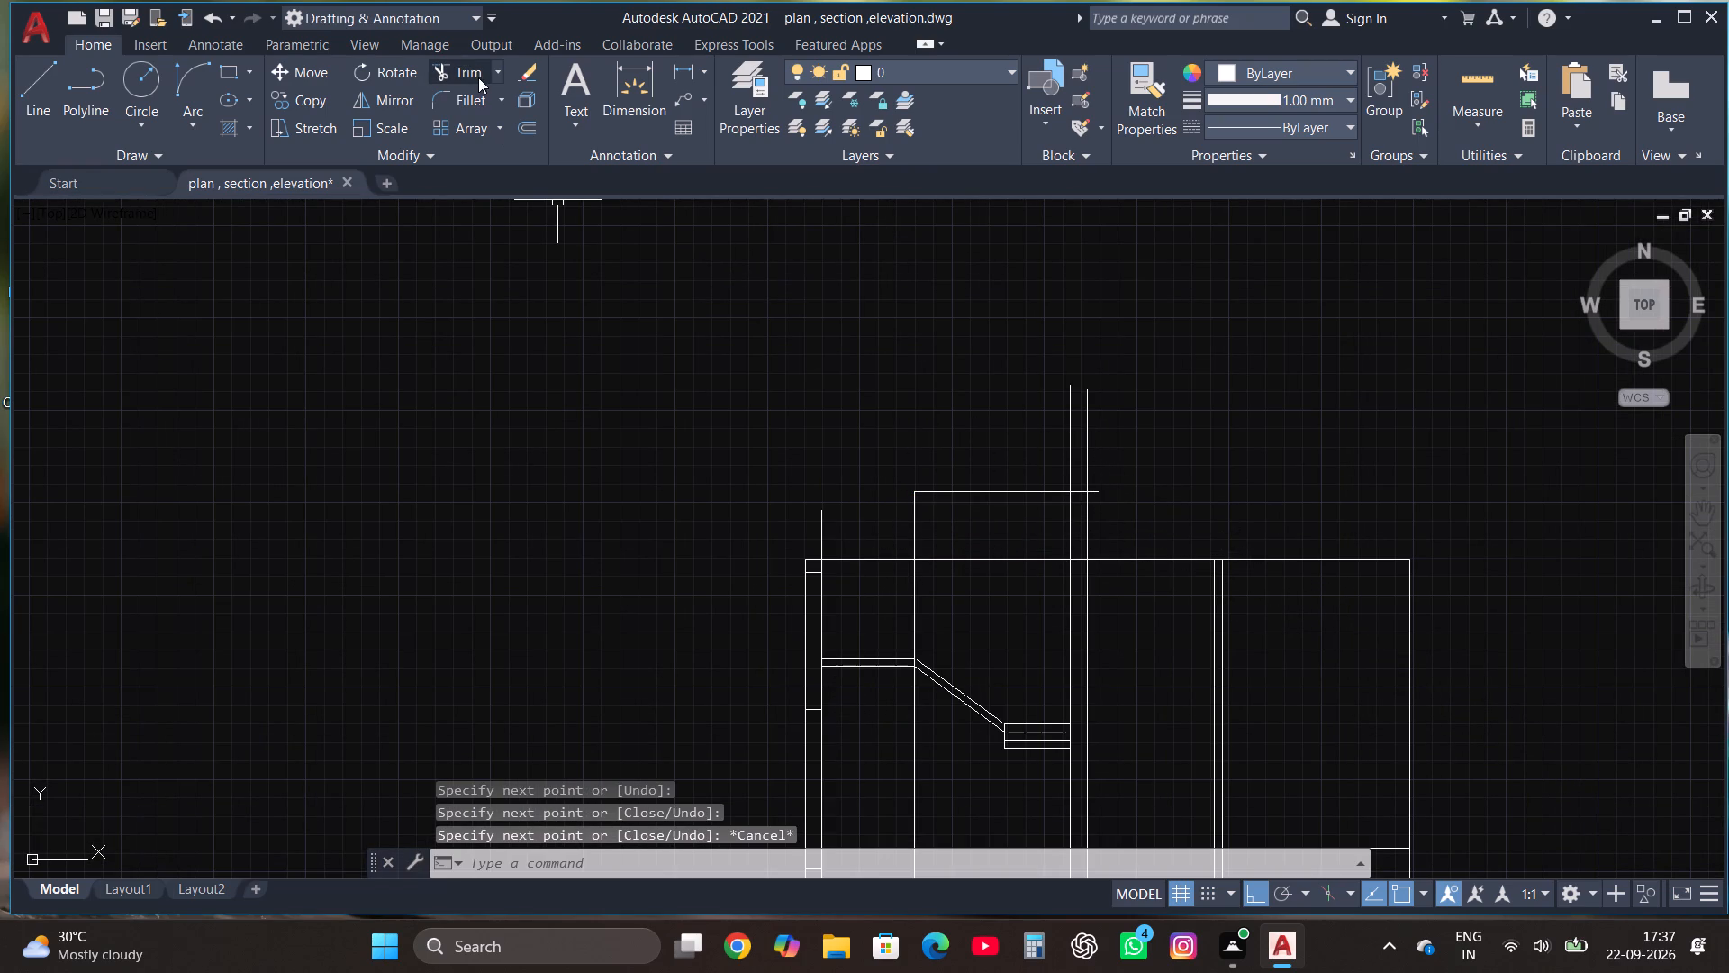
# Trim the new lines' overshoots beyond the stair wall above the roof and below the ground floor line.
pyautogui.click(476, 77)
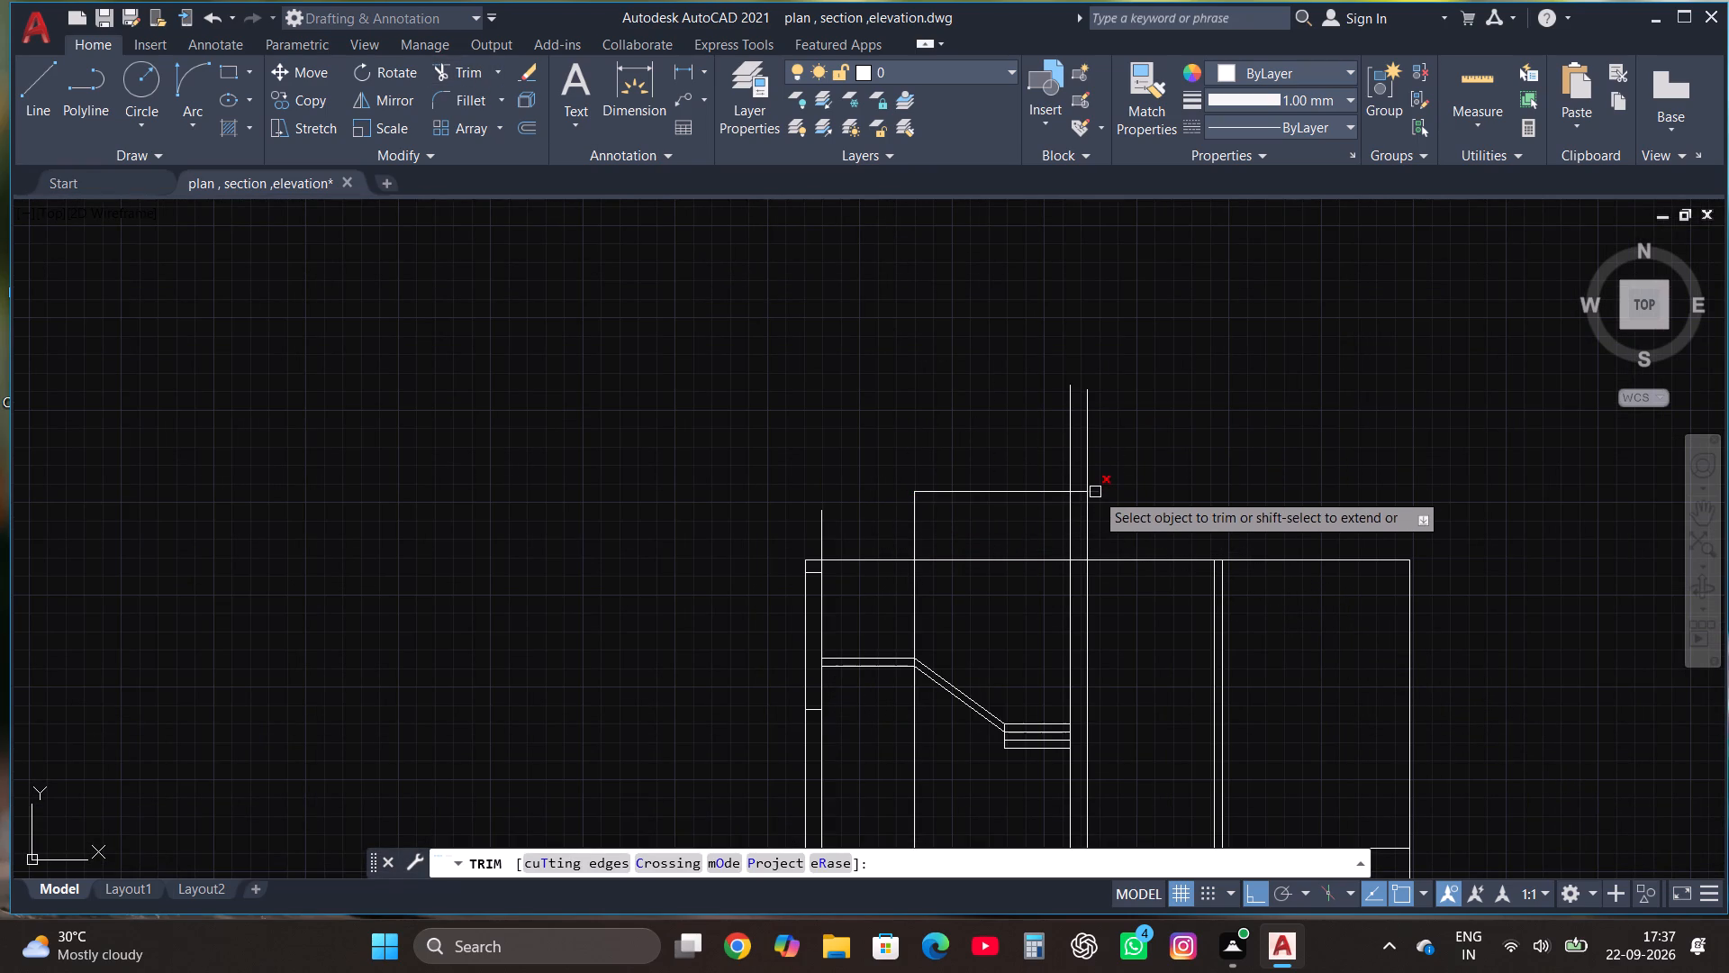
pyautogui.click(1095, 492)
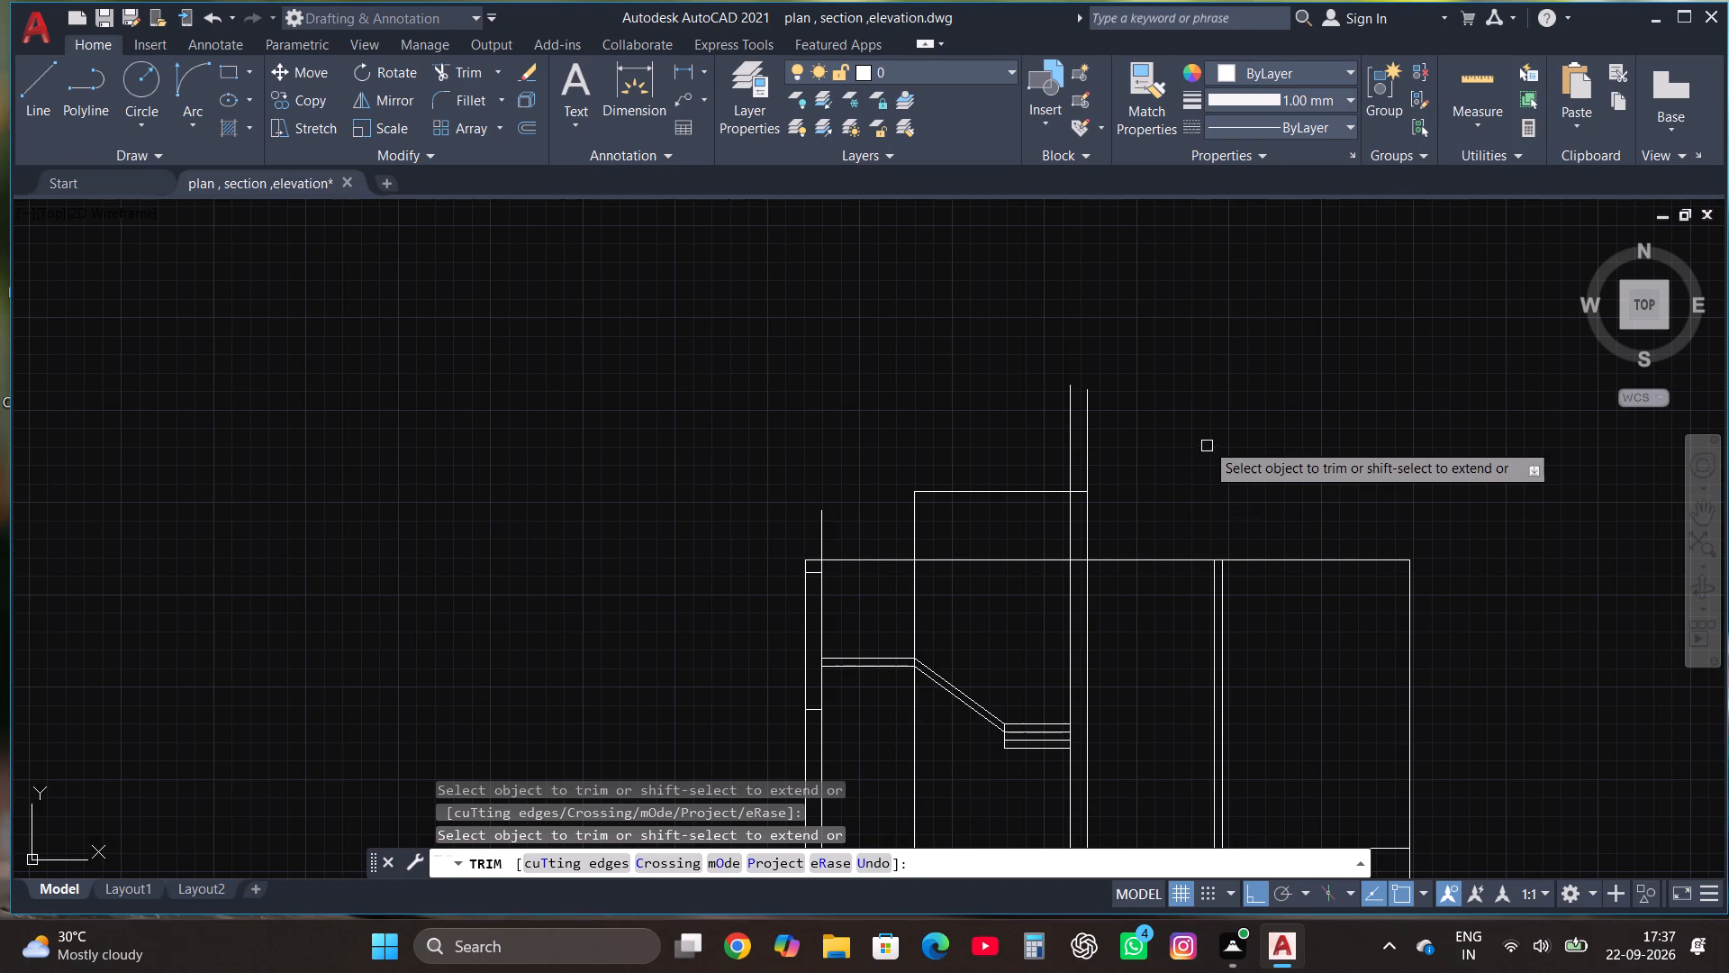
pyautogui.scroll(-2, 1201, 411)
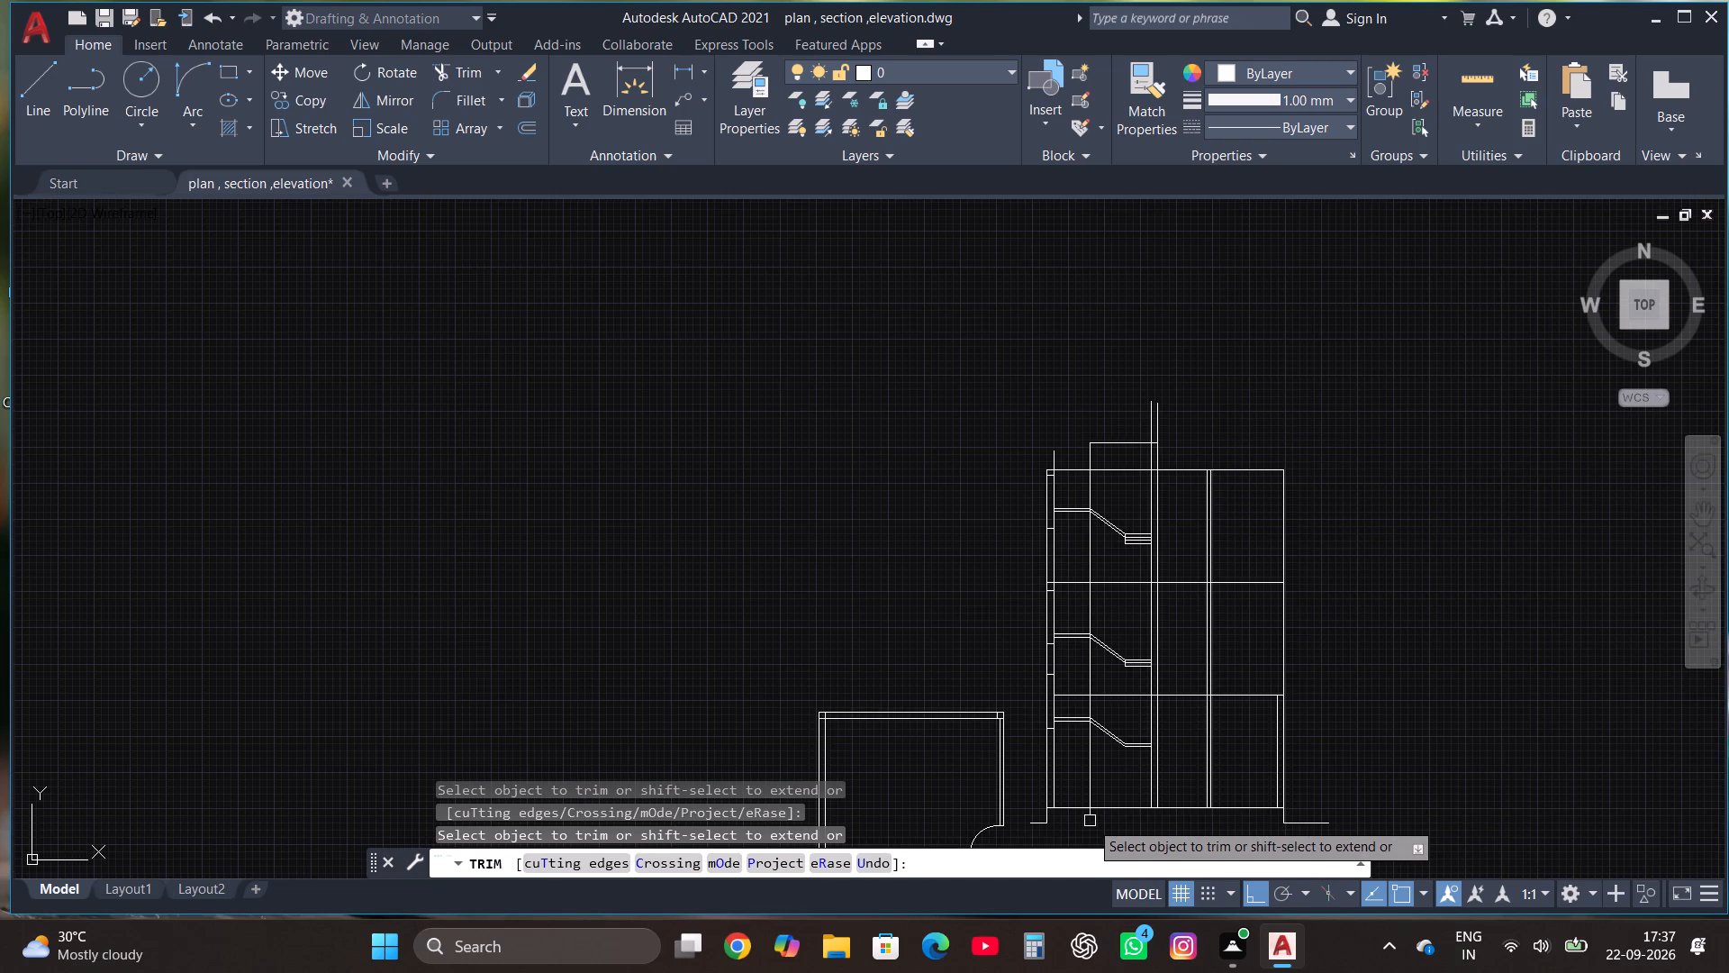
pyautogui.click(1090, 821)
pyautogui.scroll(2, 1090, 819)
pyautogui.click(1086, 803)
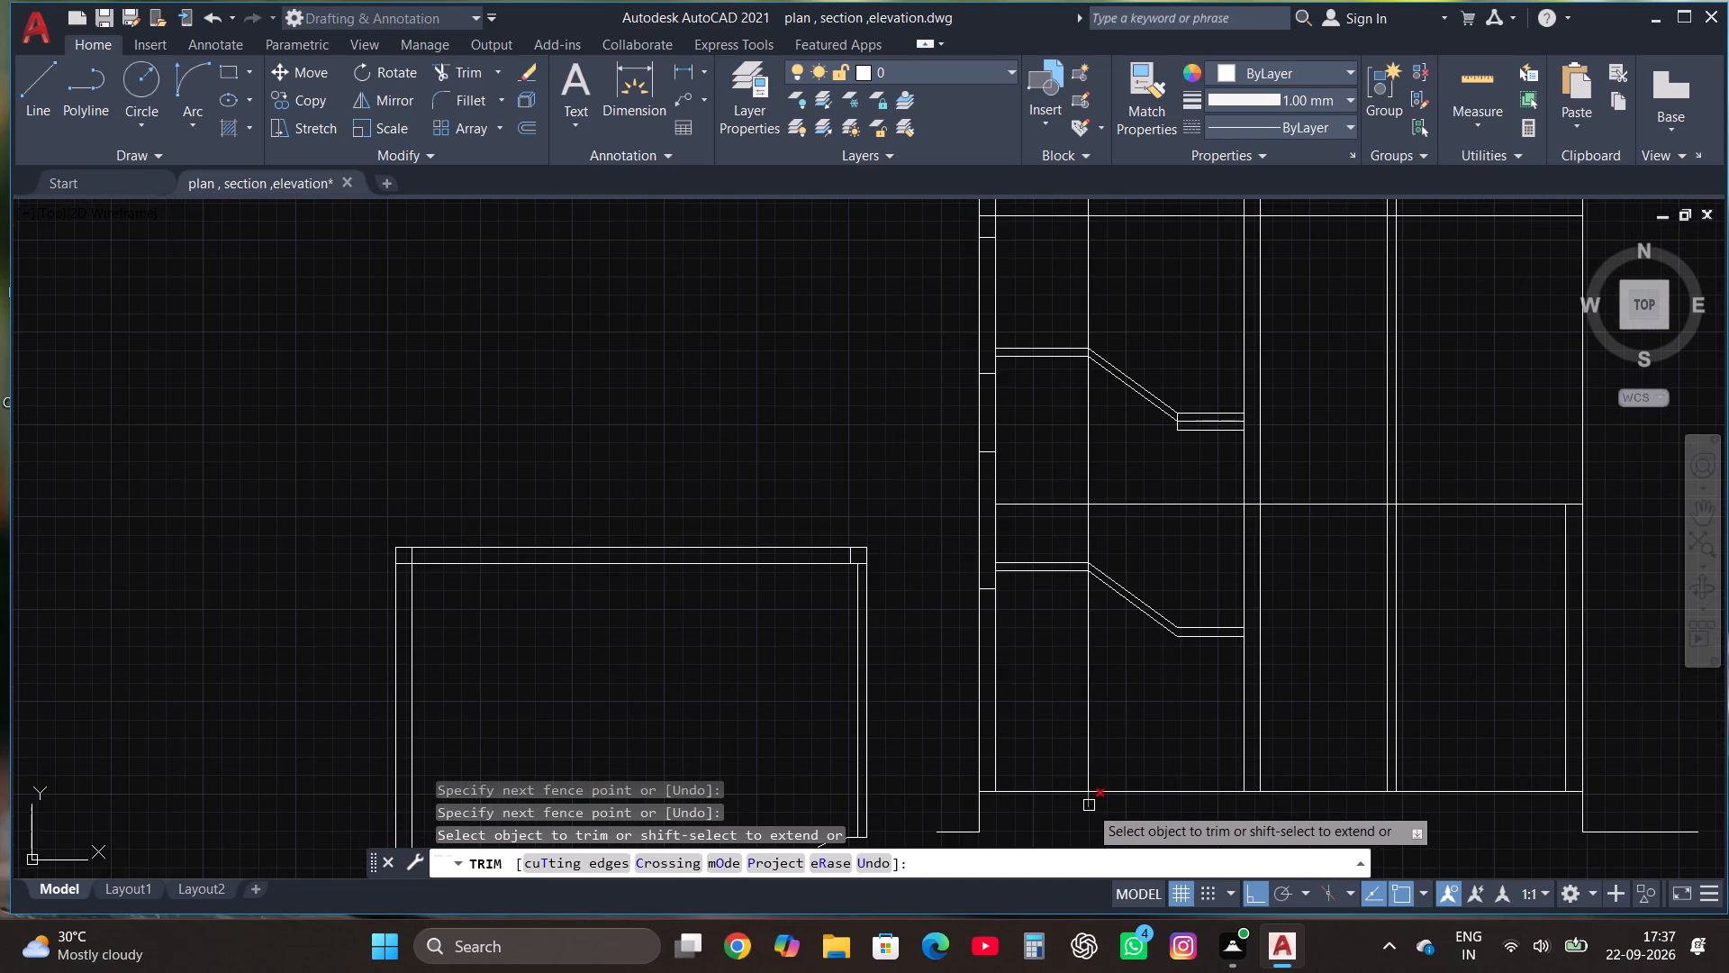
pyautogui.click(1089, 805)
pyautogui.click(1084, 802)
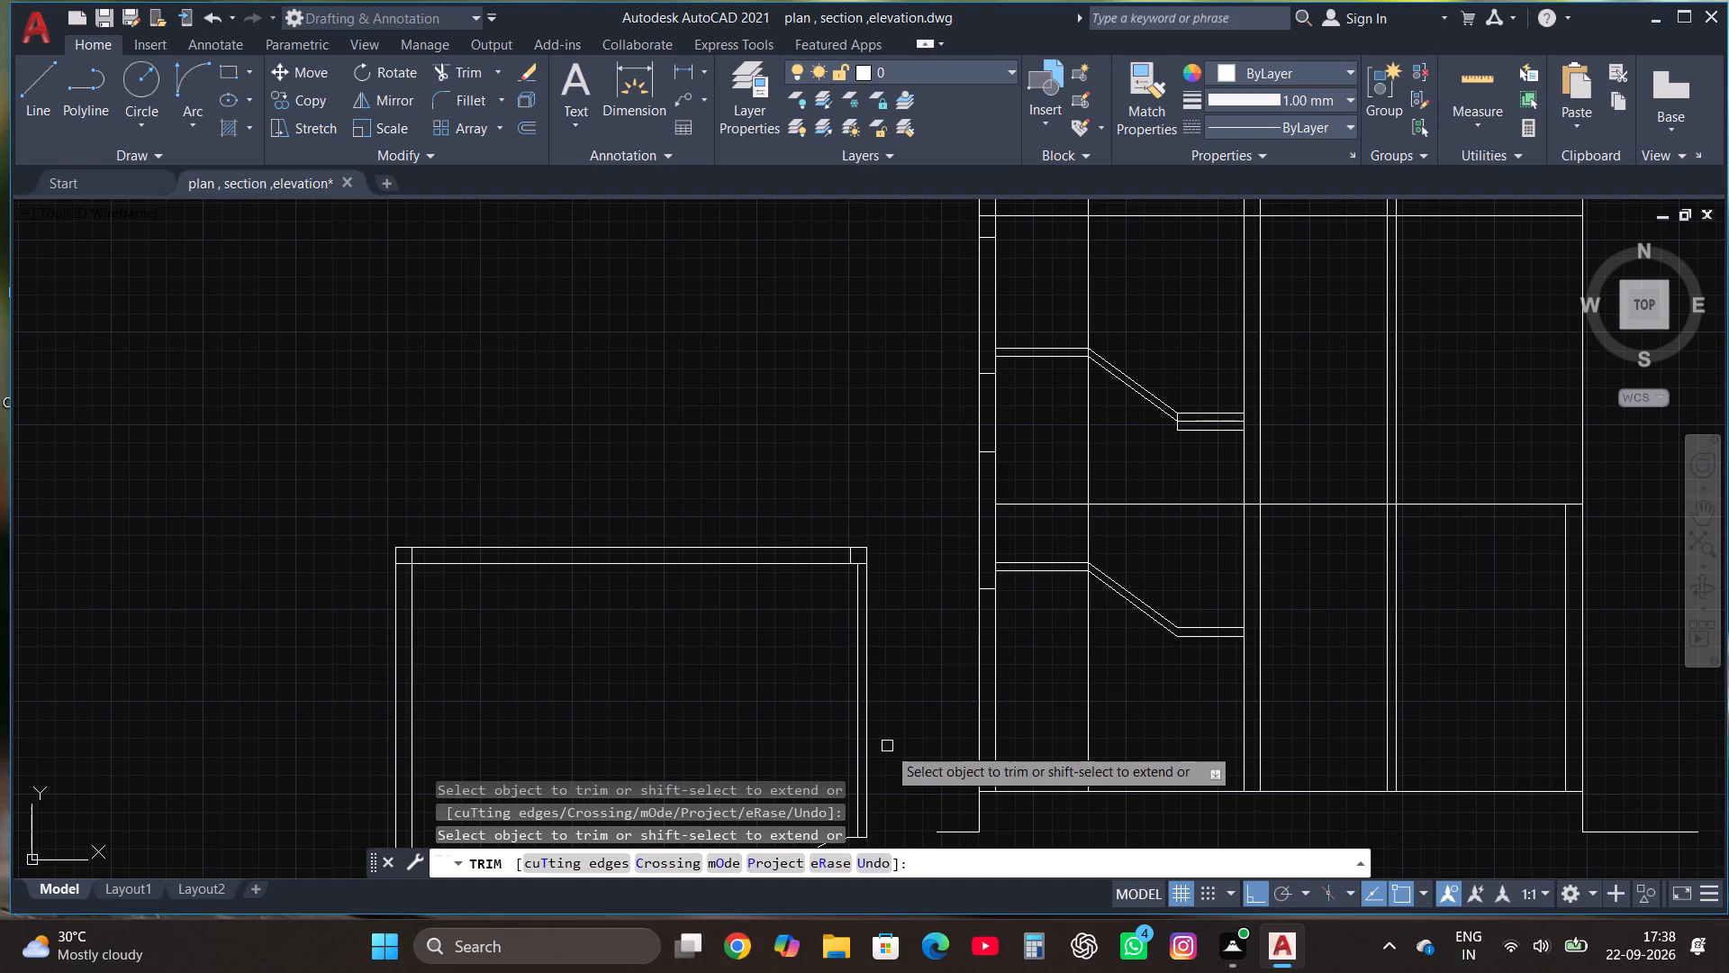
pyautogui.scroll(-1, 887, 746)
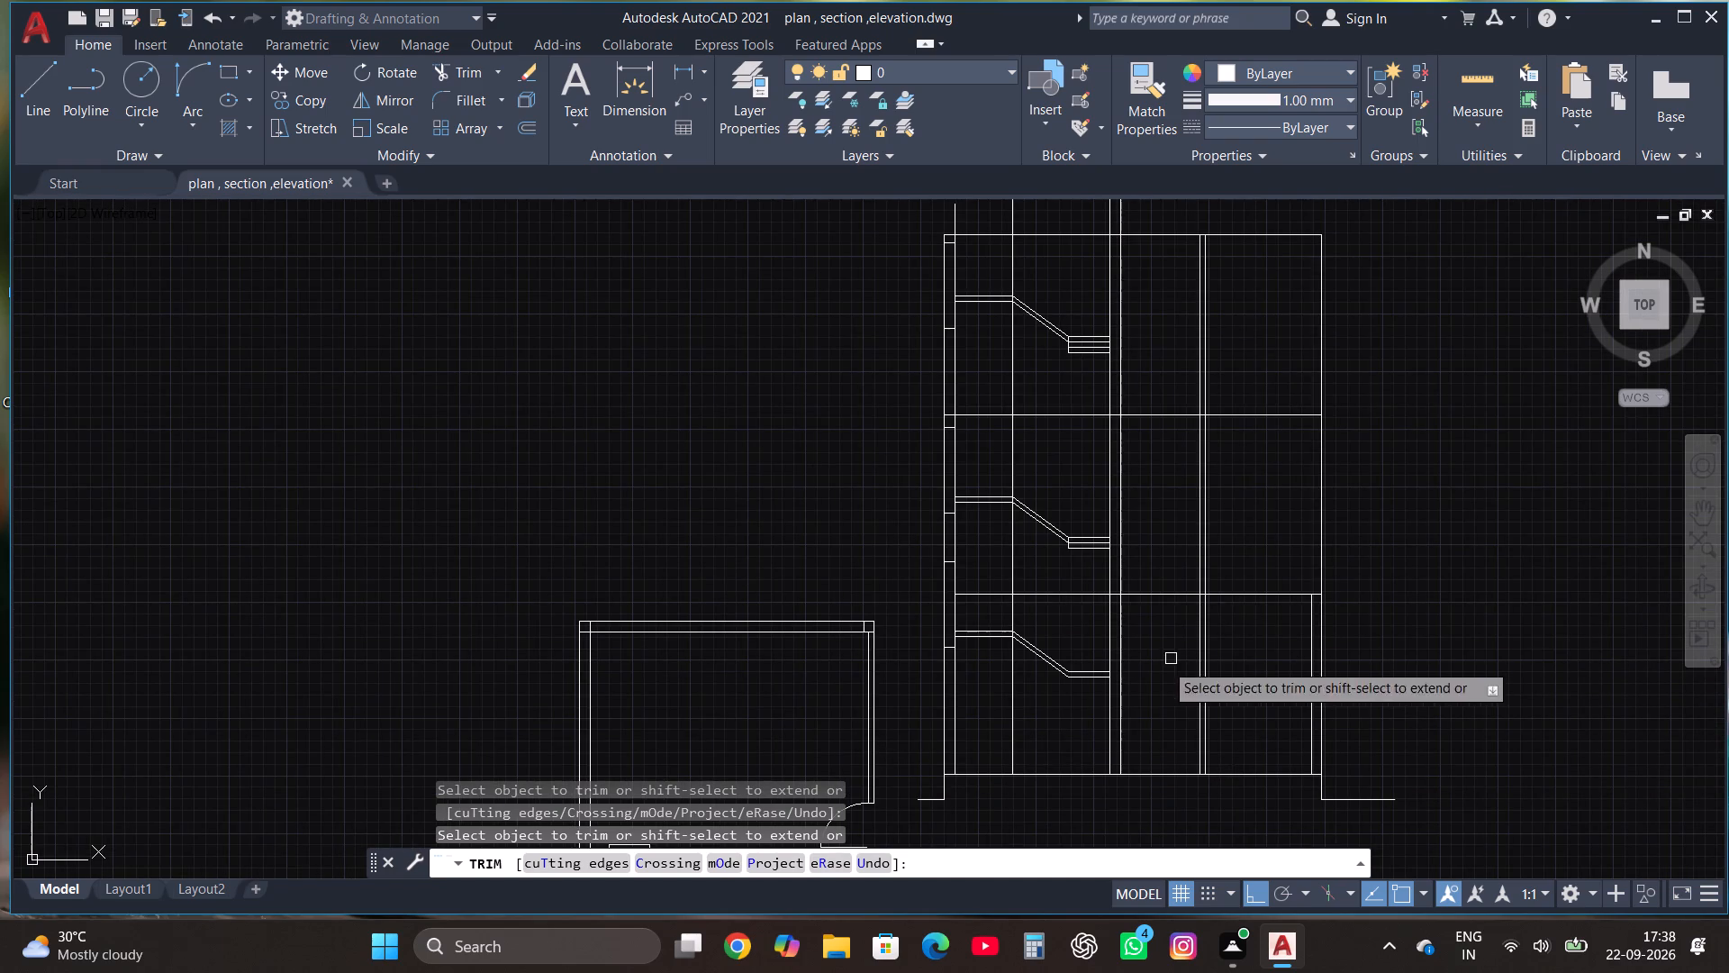
pyautogui.press('Escape')
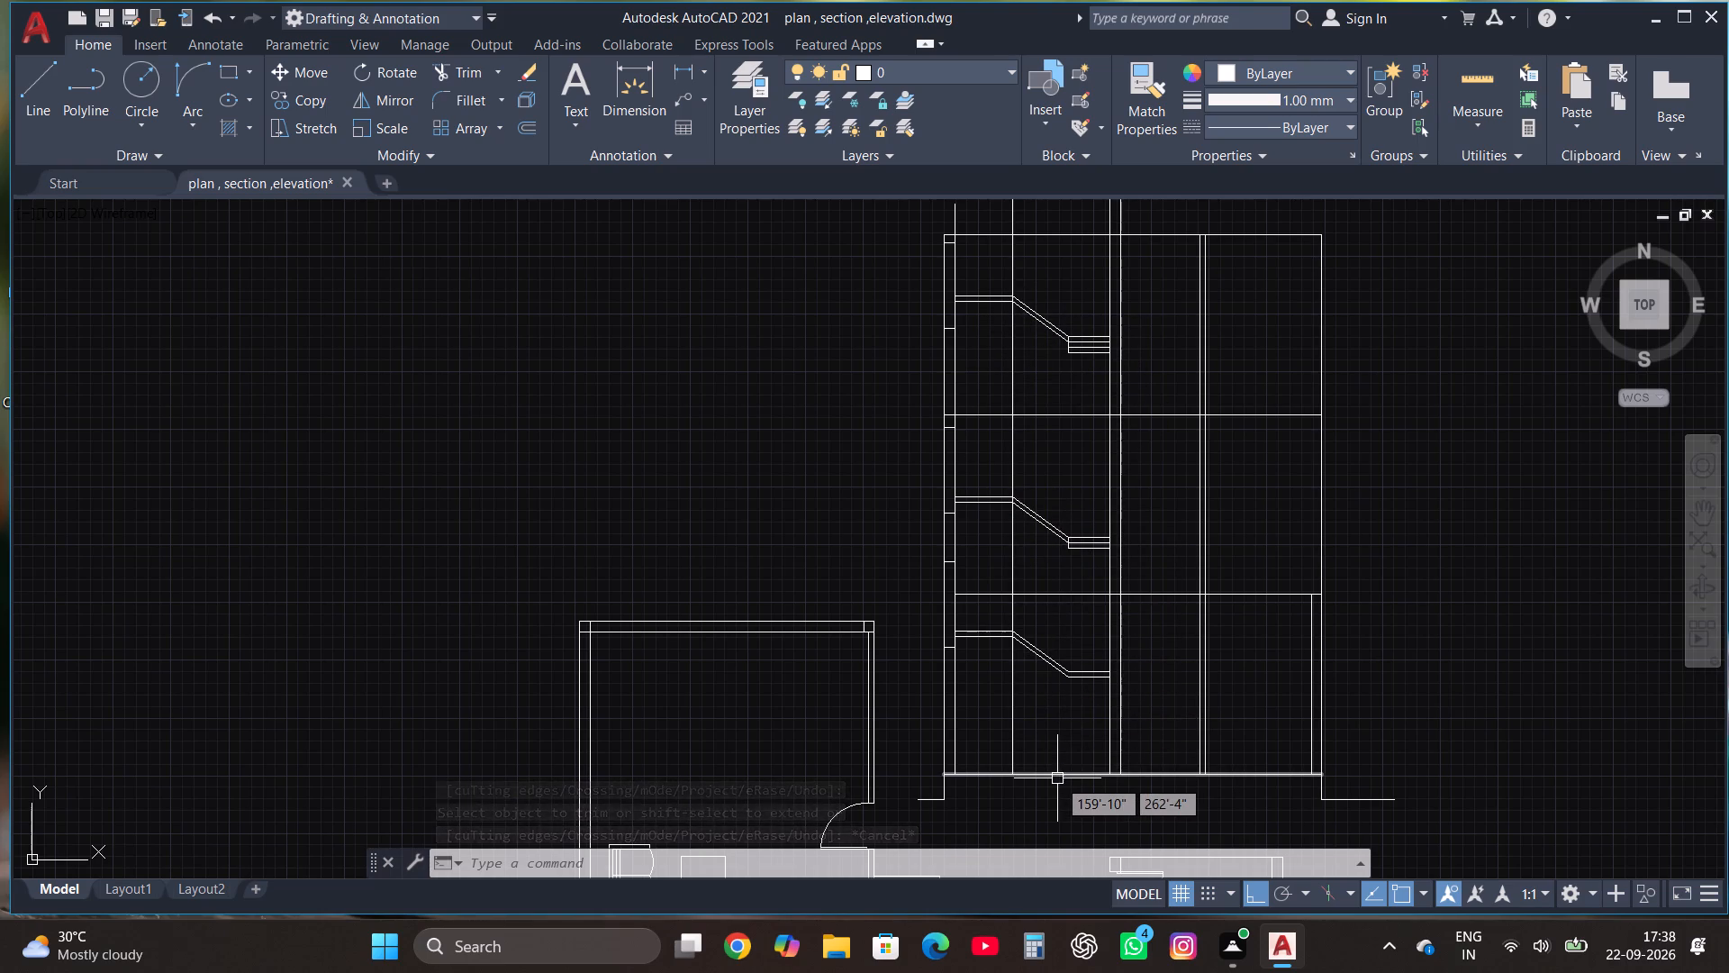
# Draw a vertical line about 1'-10" upward from the lower top corner of the first storey's flight.
pyautogui.scroll(1, 1057, 778)
pyautogui.scroll(1, 1098, 626)
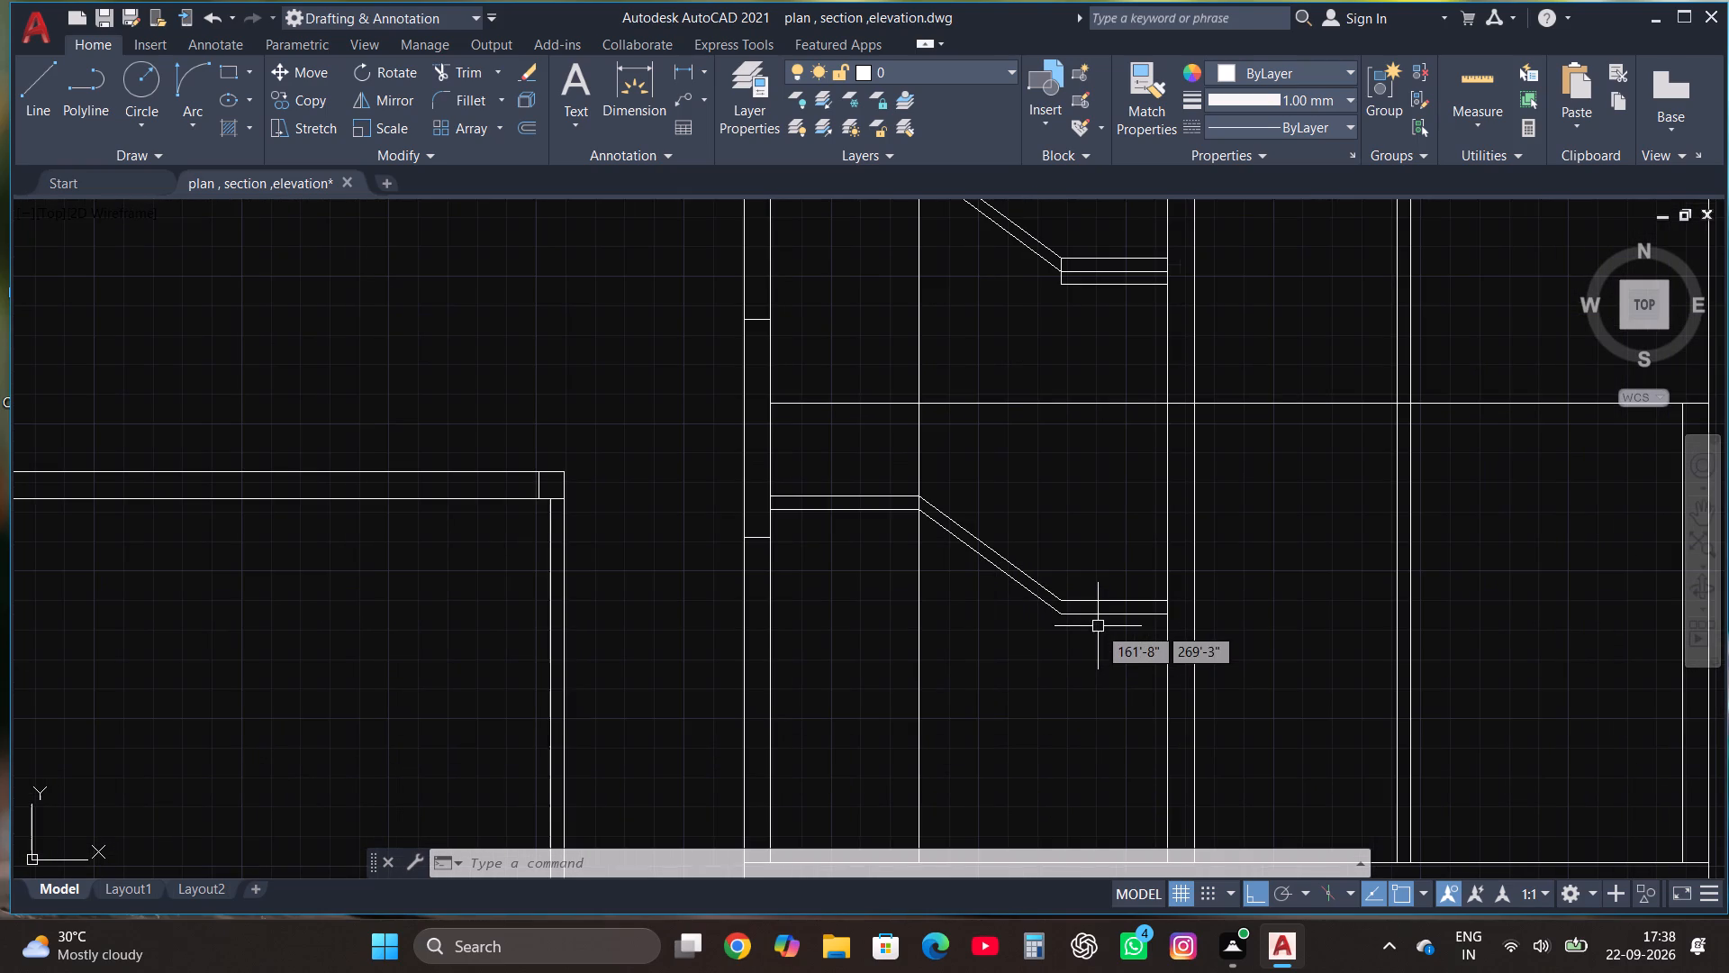
pyautogui.click(26, 86)
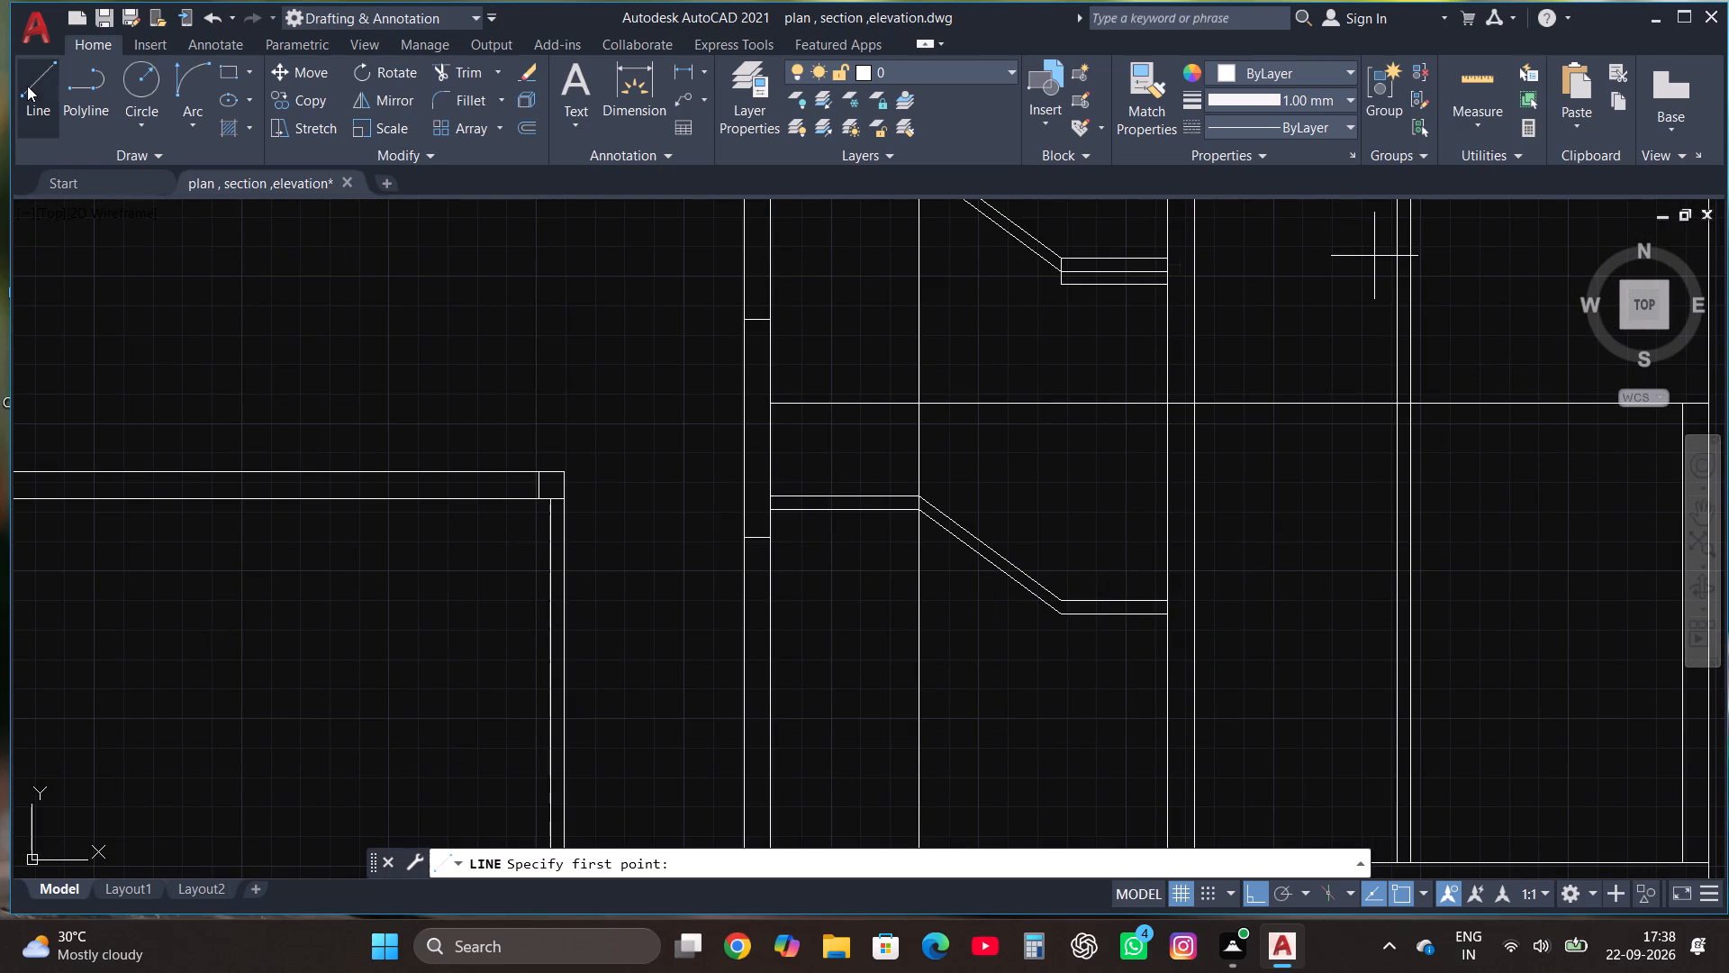
pyautogui.click(1064, 603)
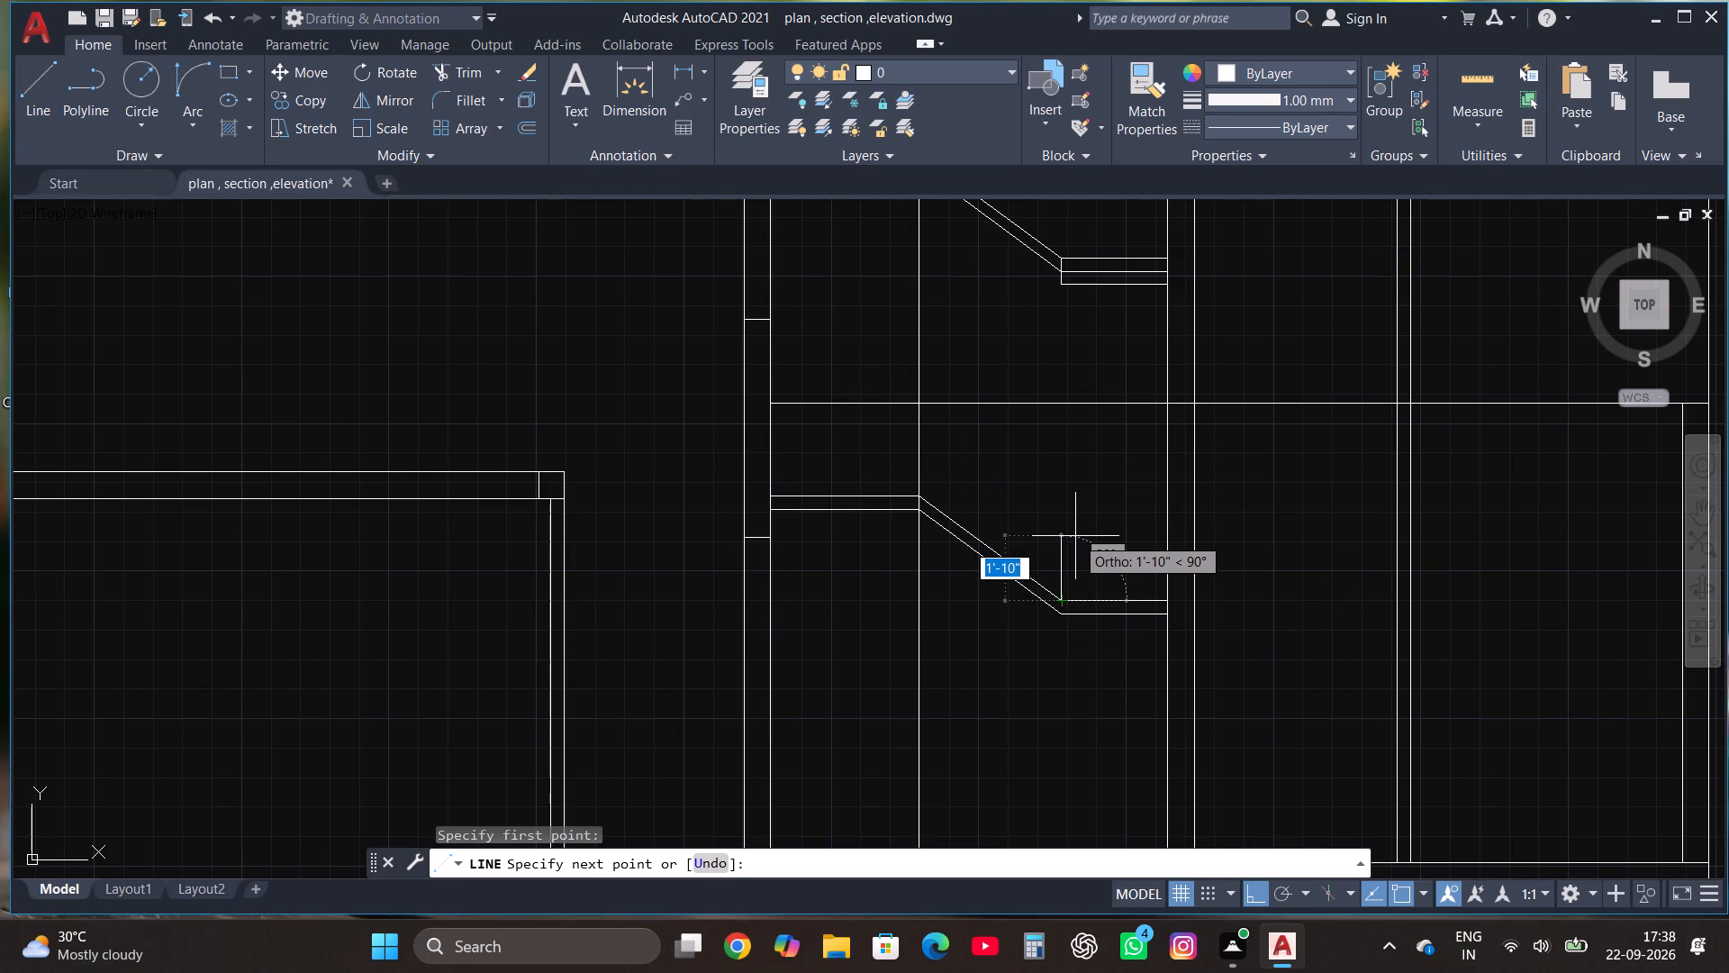
pyautogui.click(1075, 536)
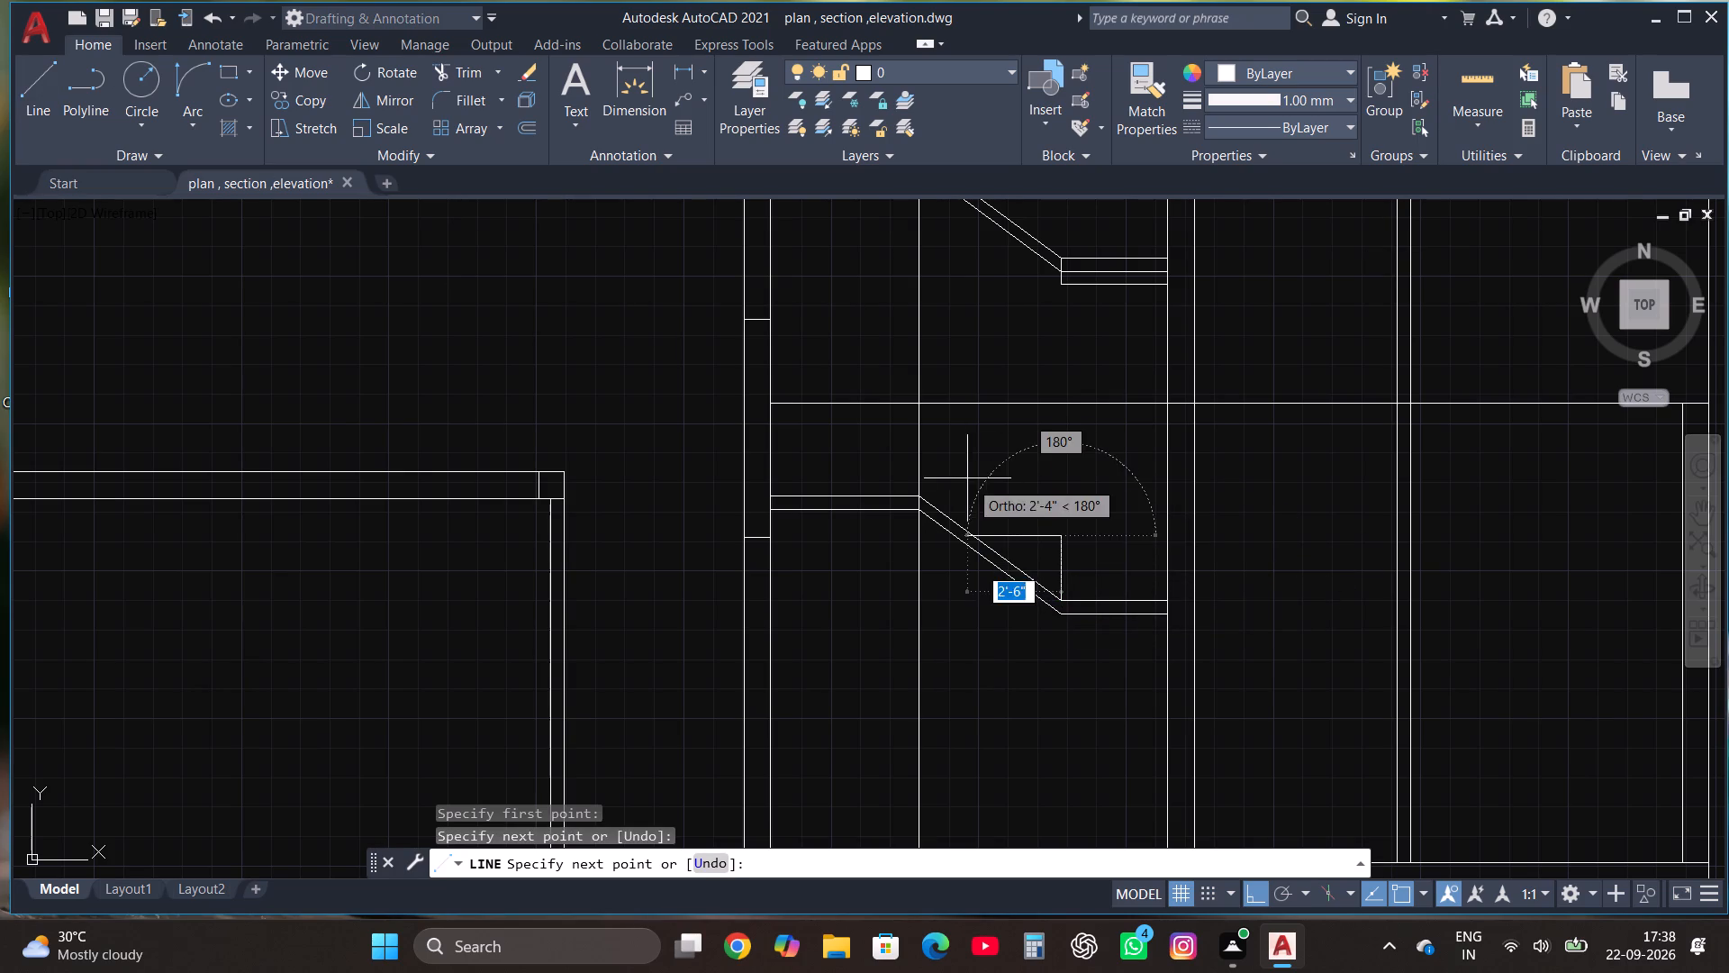
pyautogui.press('Escape')
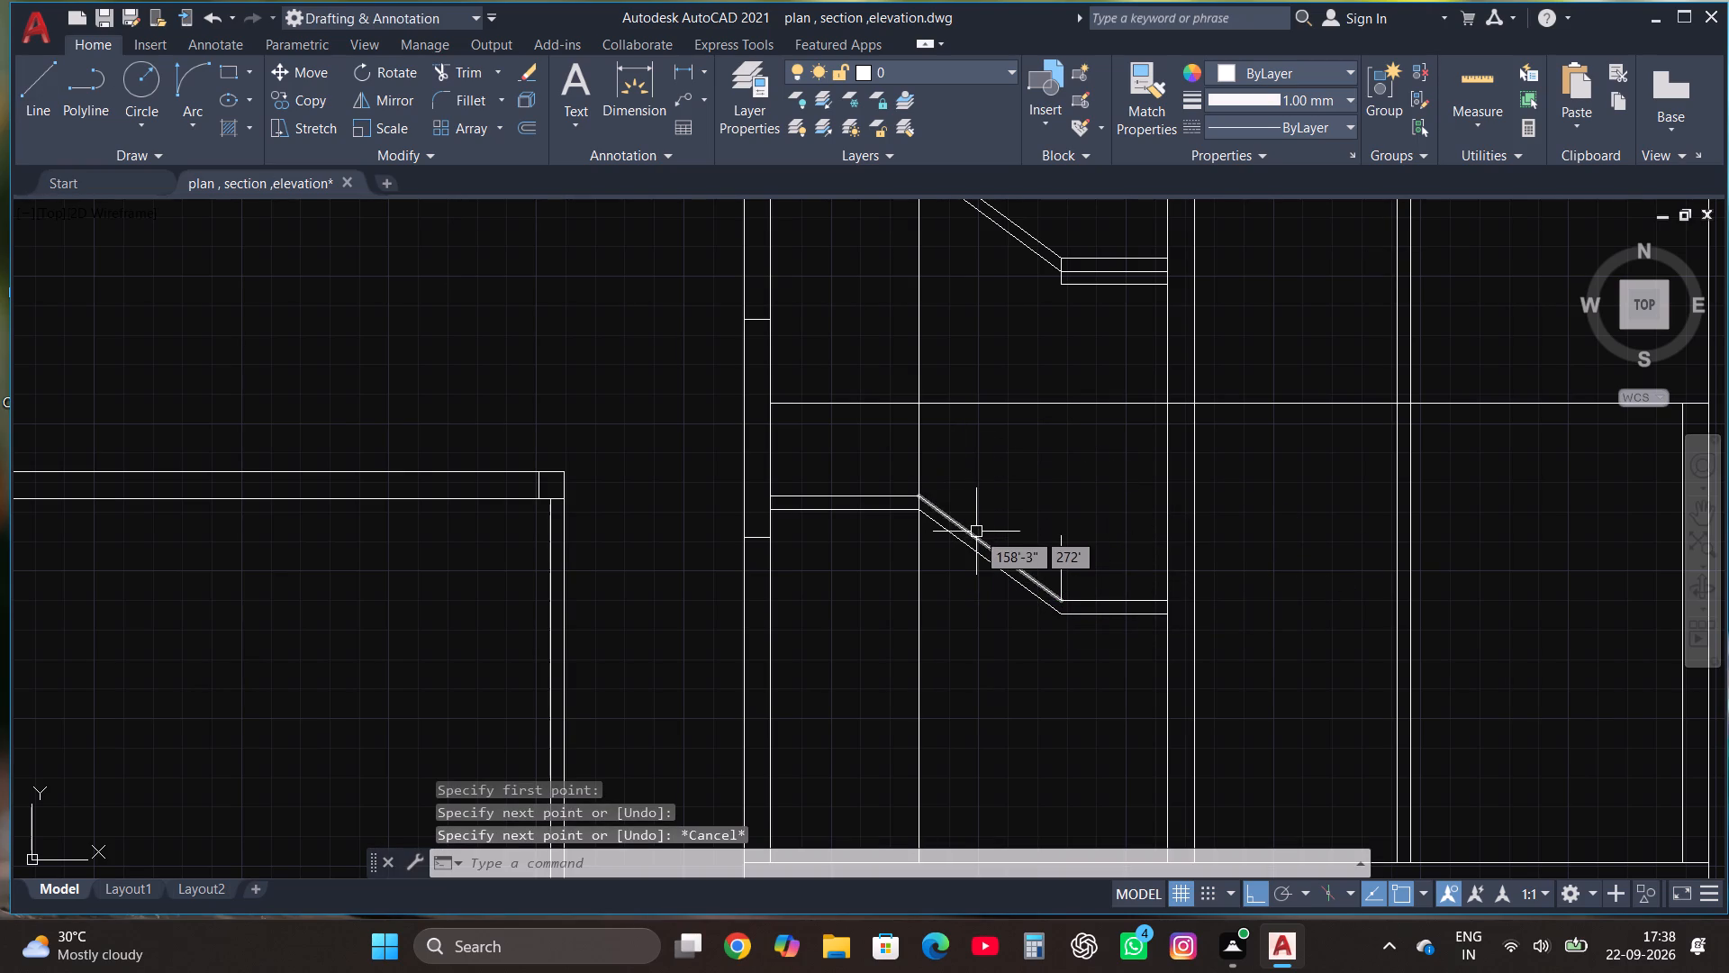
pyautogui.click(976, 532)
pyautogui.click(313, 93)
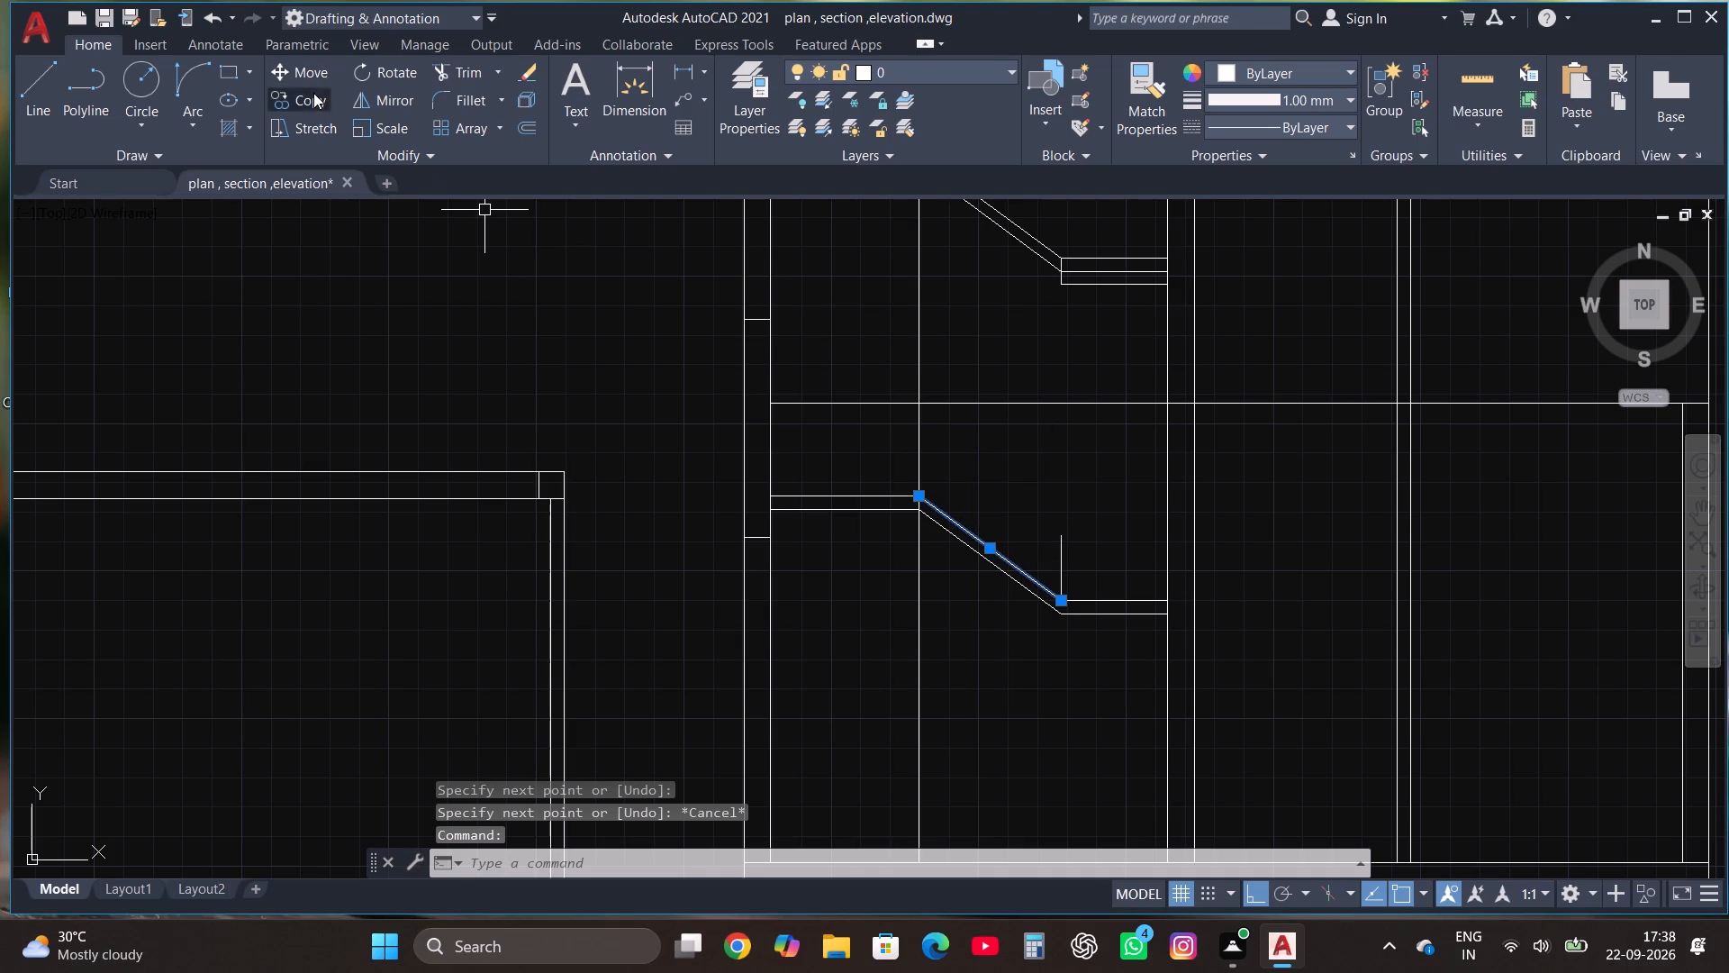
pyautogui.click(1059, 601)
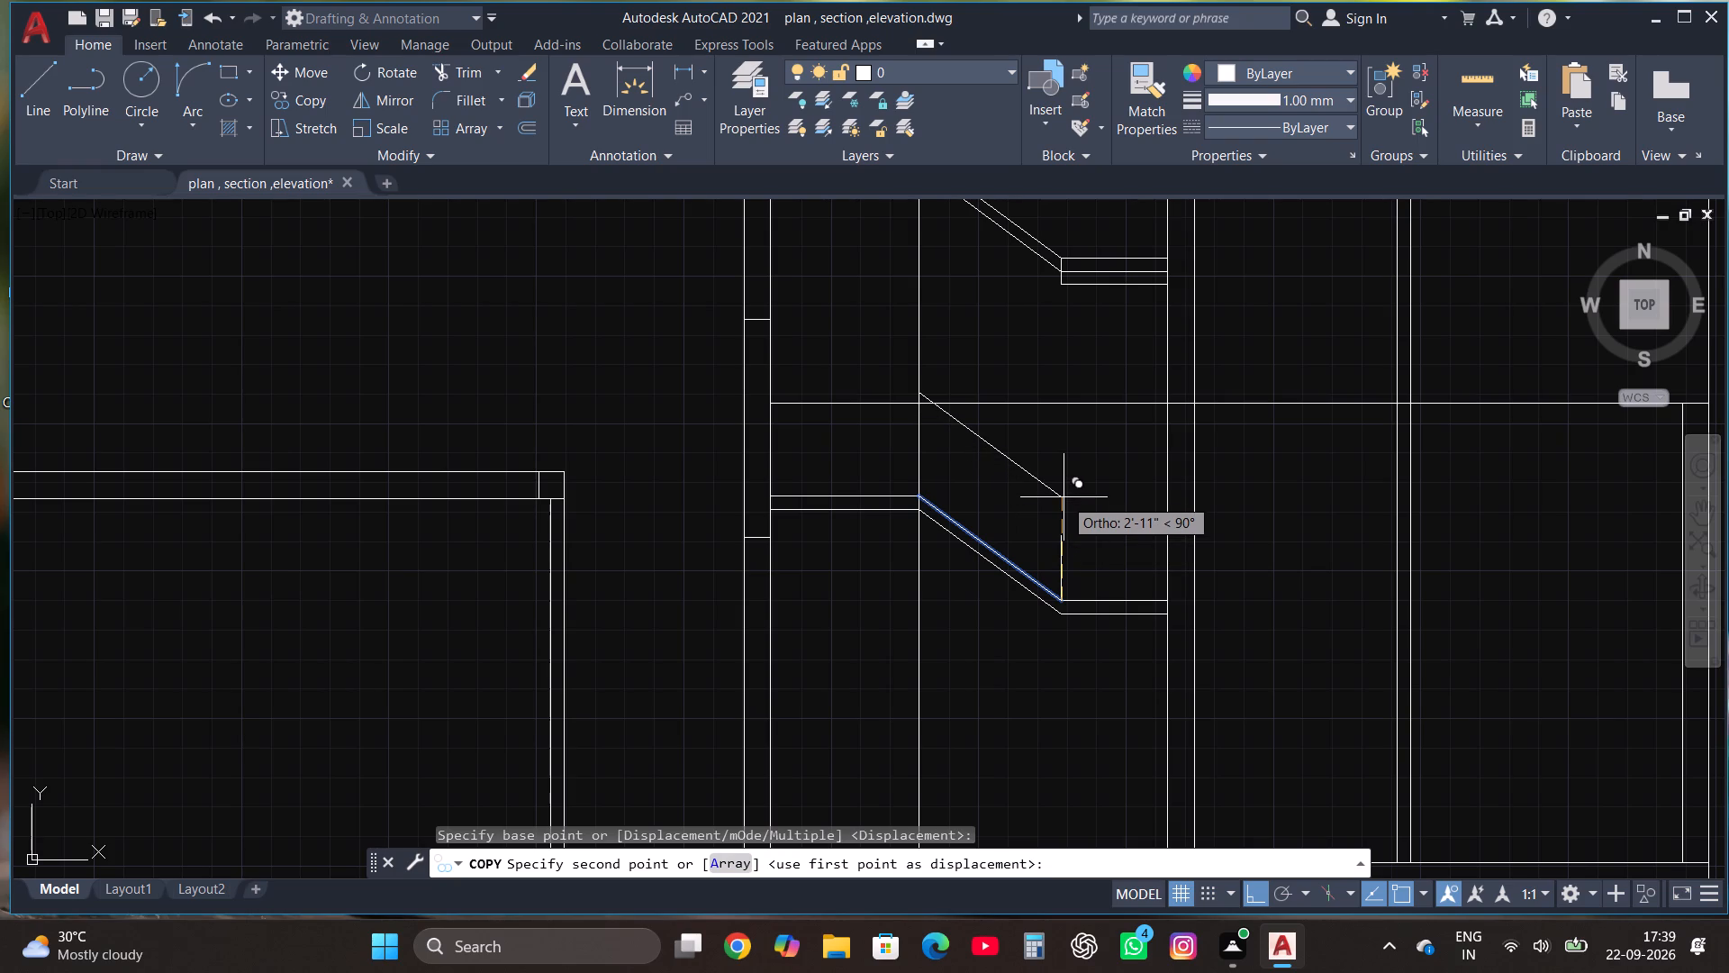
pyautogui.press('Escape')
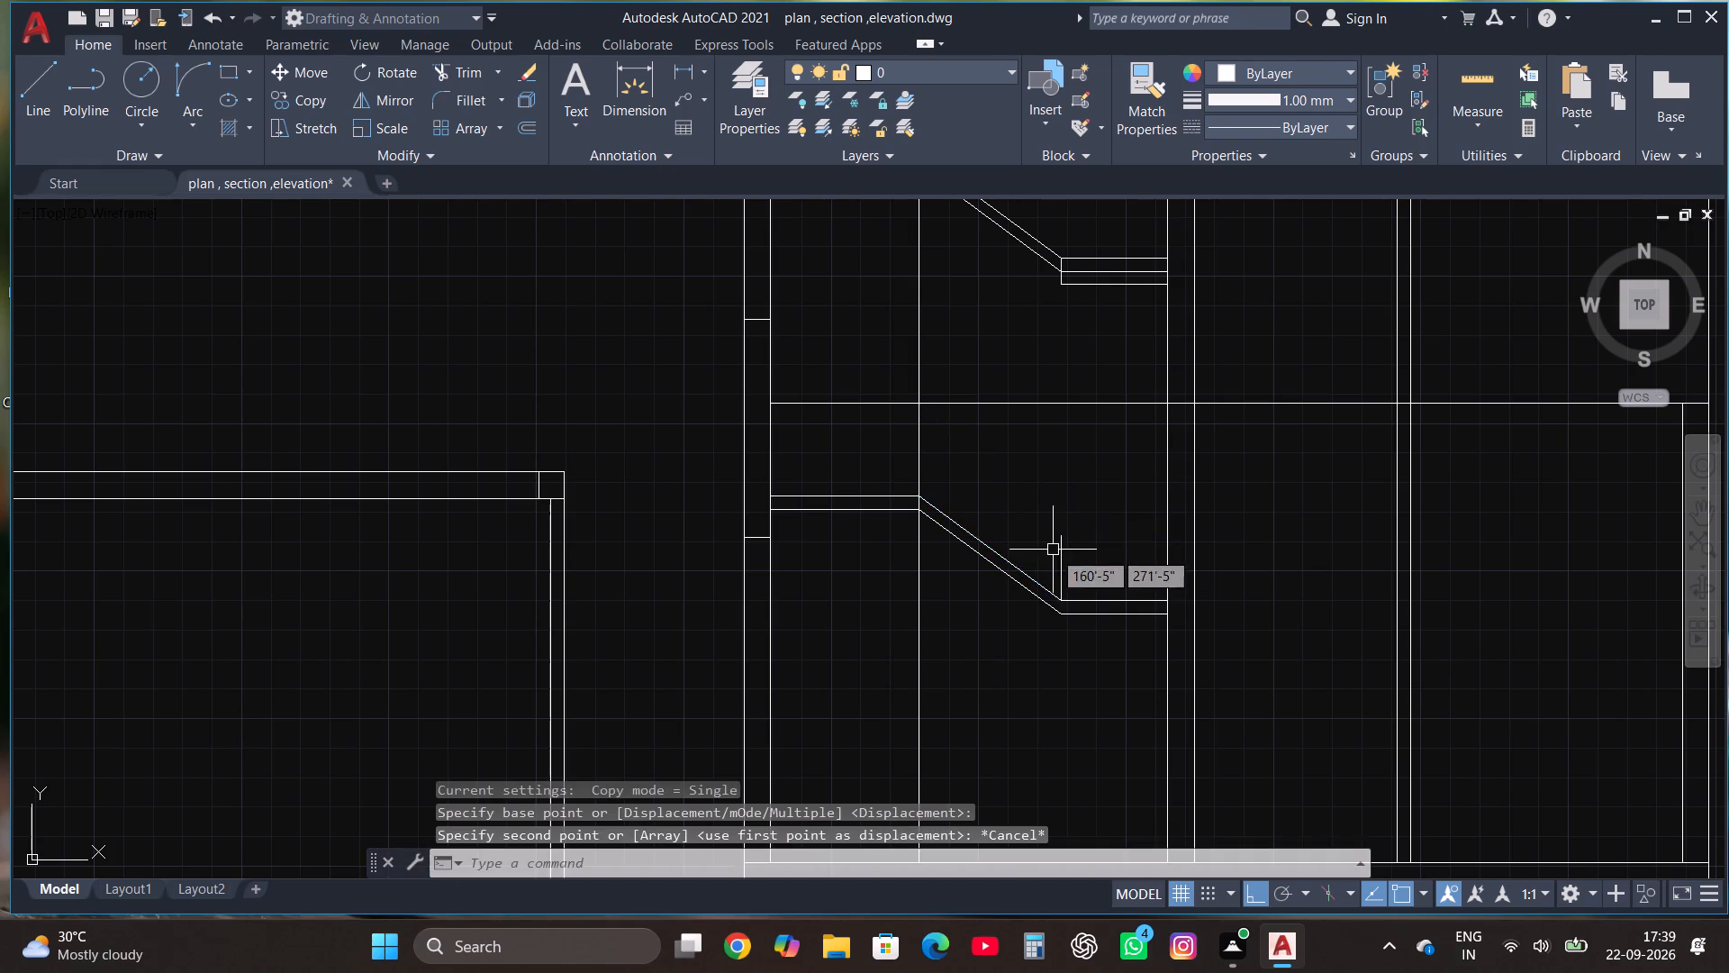
# Copy the floor line between the first and second storeys 4.5" downward to give the slab its thickness.
pyautogui.scroll(-3, 1051, 592)
pyautogui.scroll(1, 1105, 562)
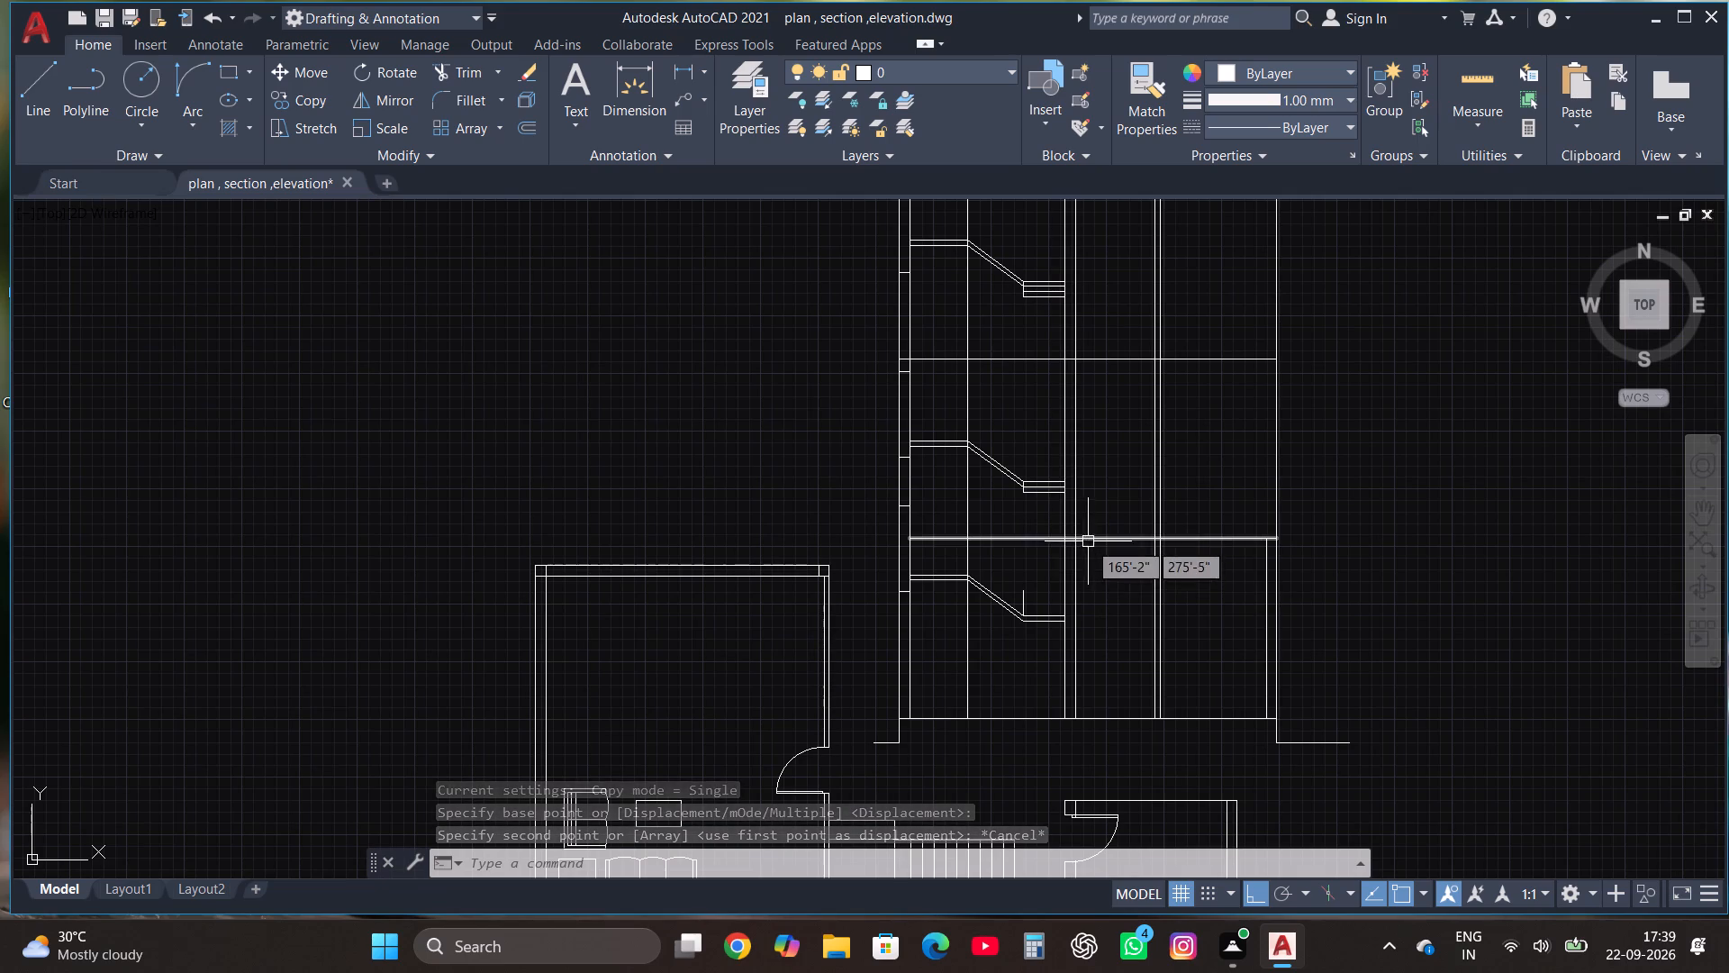
pyautogui.click(1088, 541)
pyautogui.click(323, 105)
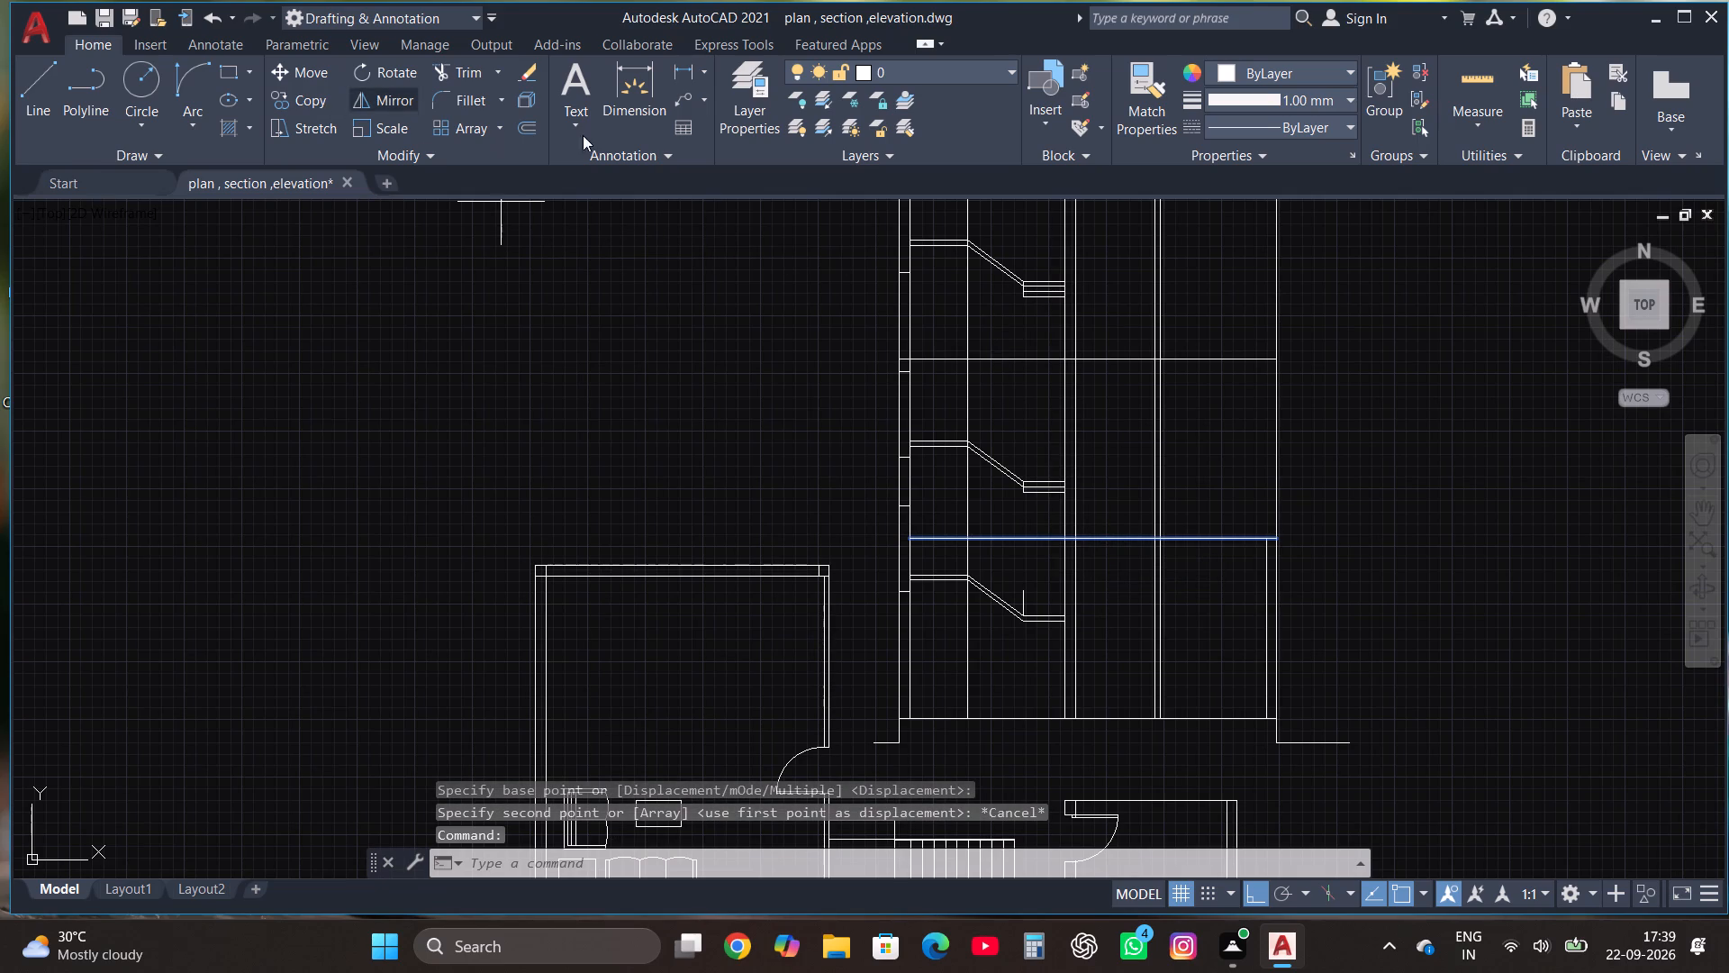
pyautogui.click(1101, 537)
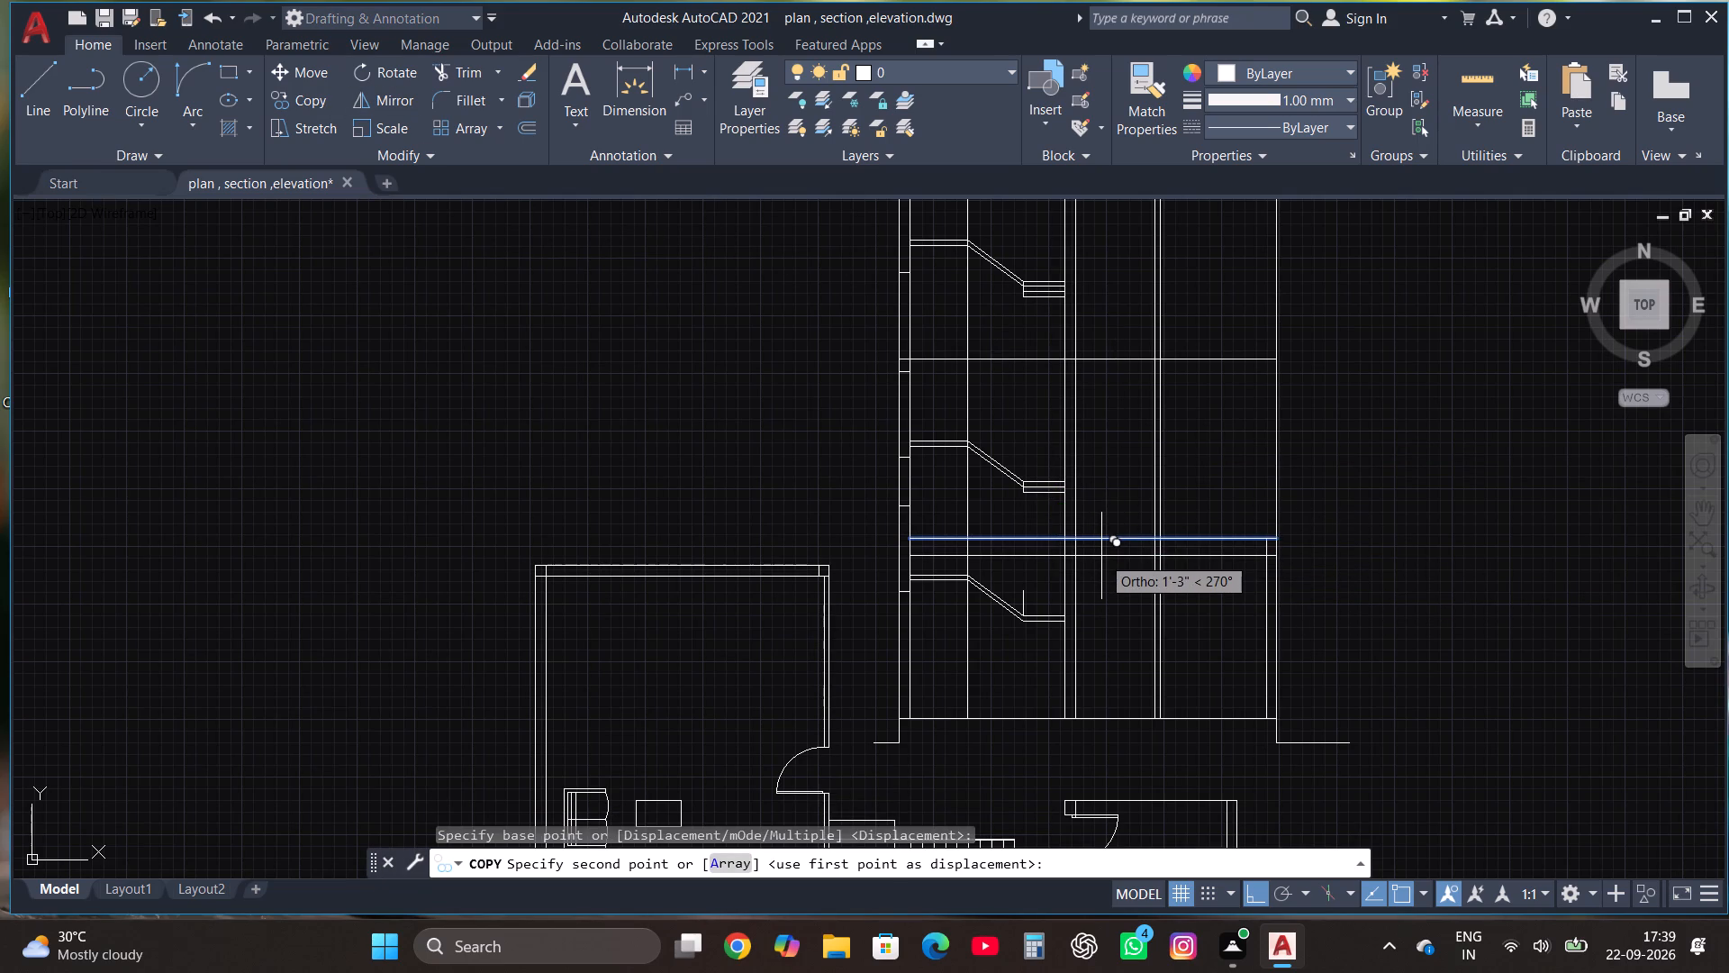
pyautogui.write('4.5"')
pyautogui.press('Return')
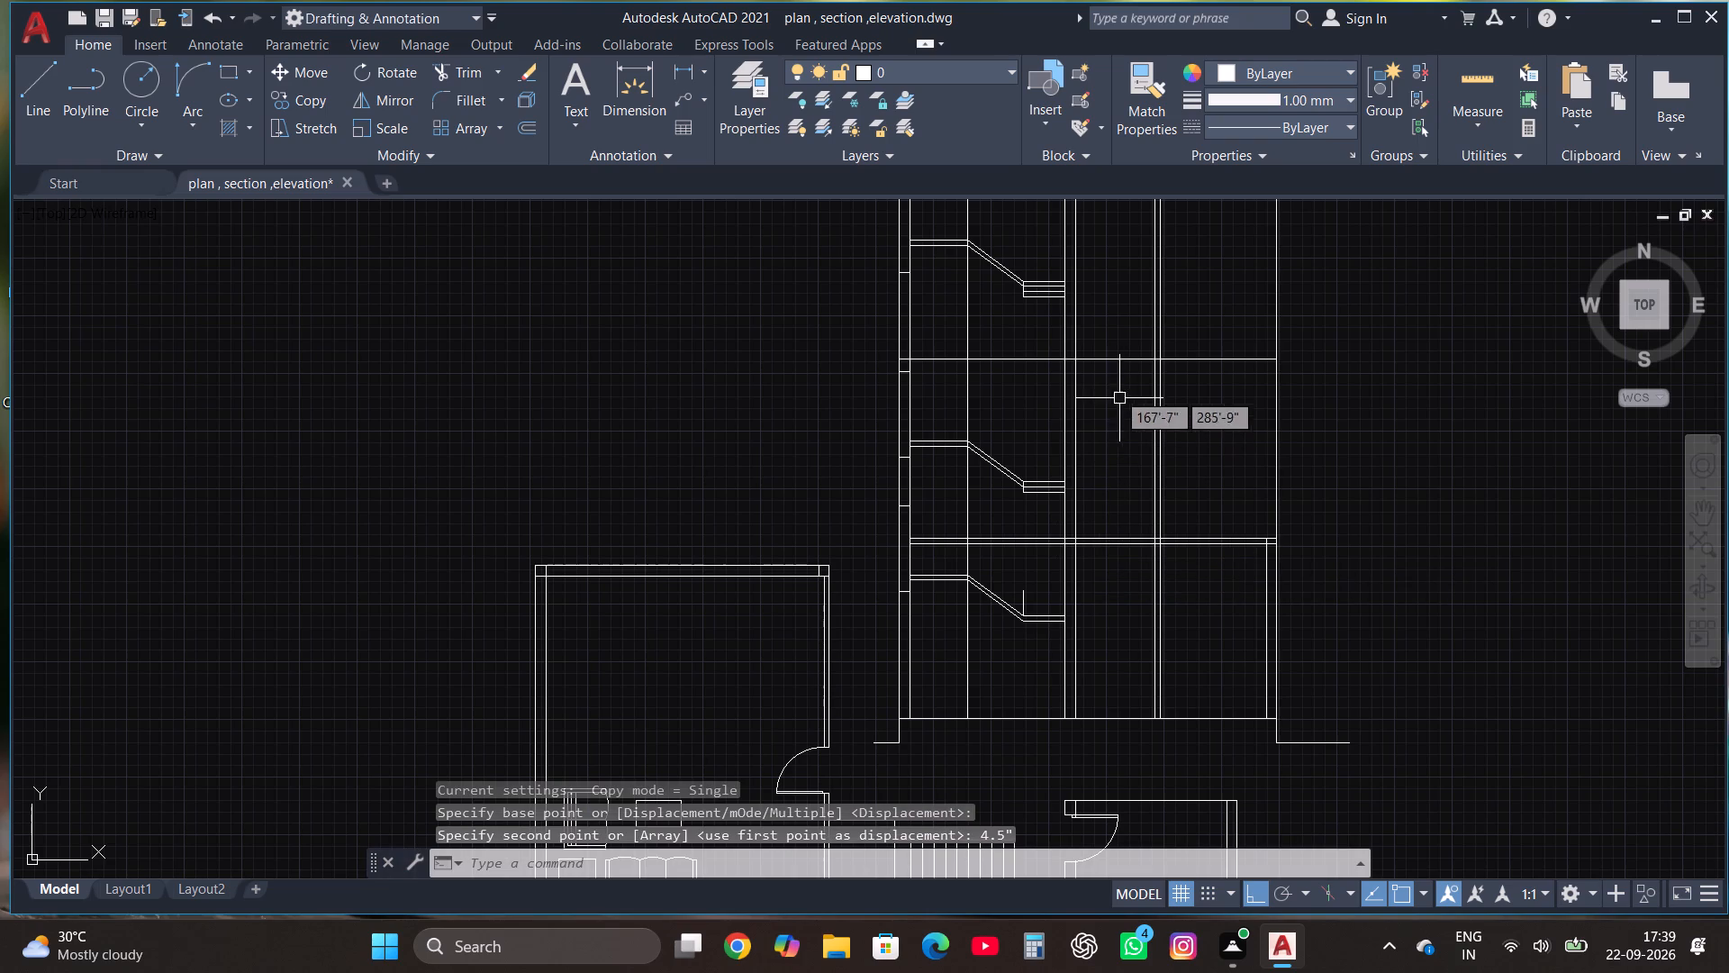
# Copy the floor line between the second and third storeys 4.5" downward to give the slab its thickness.
pyautogui.click(1109, 366)
pyautogui.click(1103, 345)
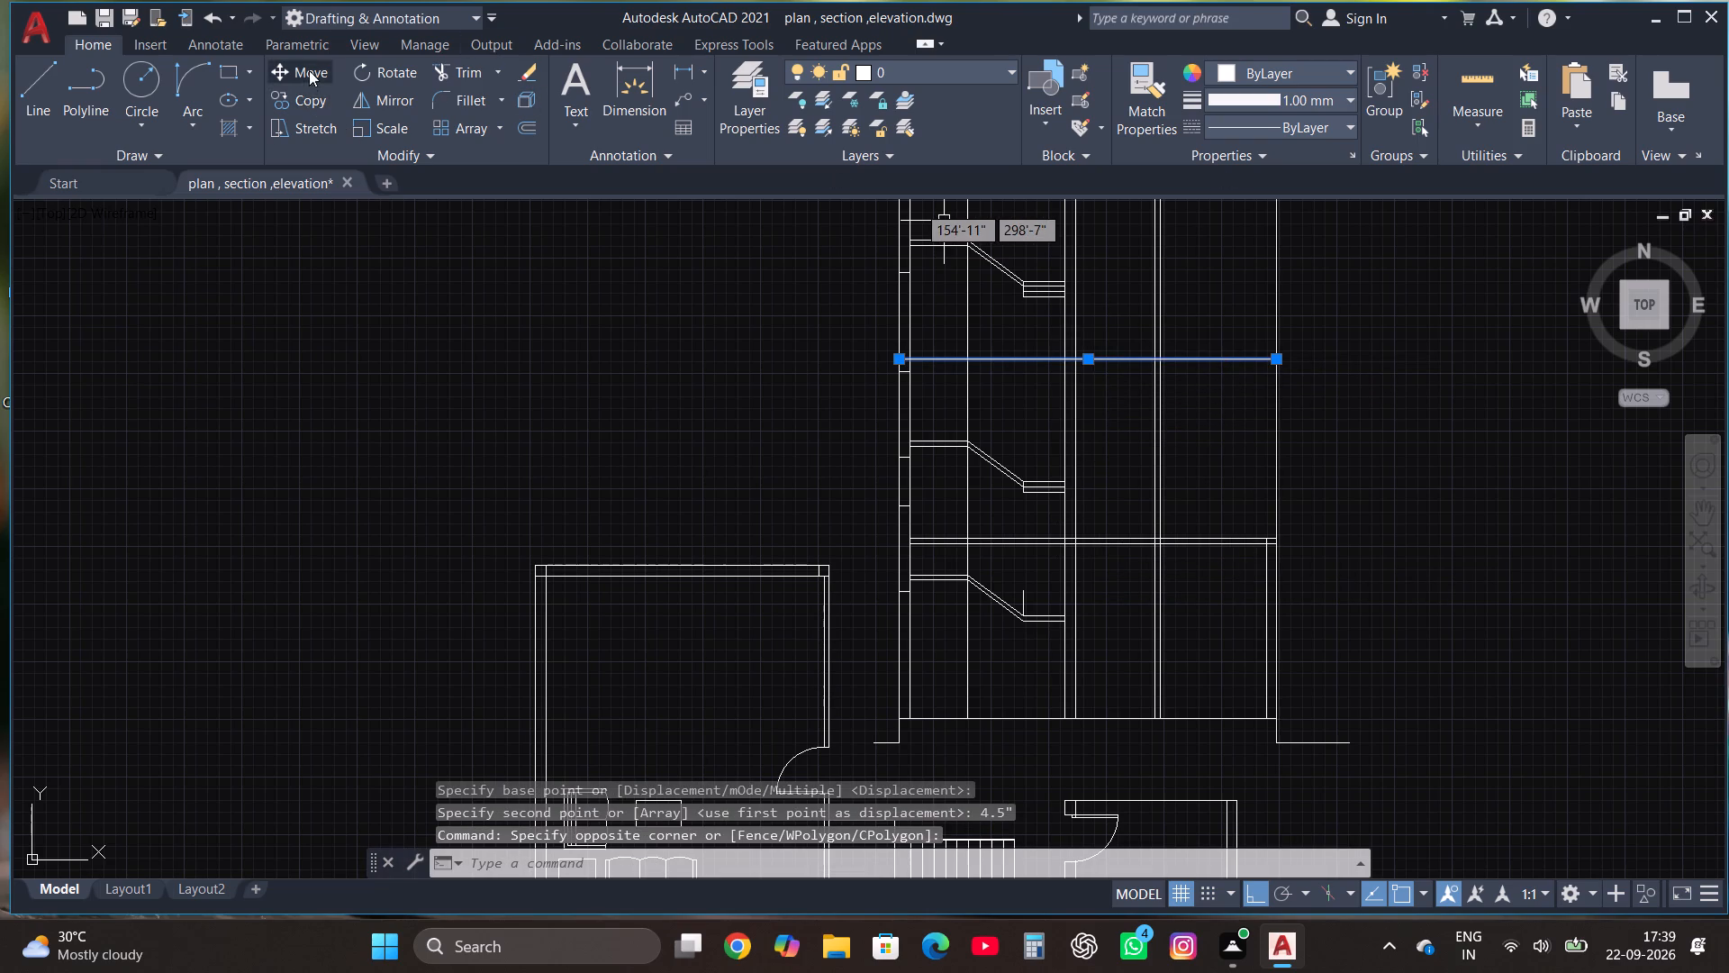
pyautogui.click(312, 108)
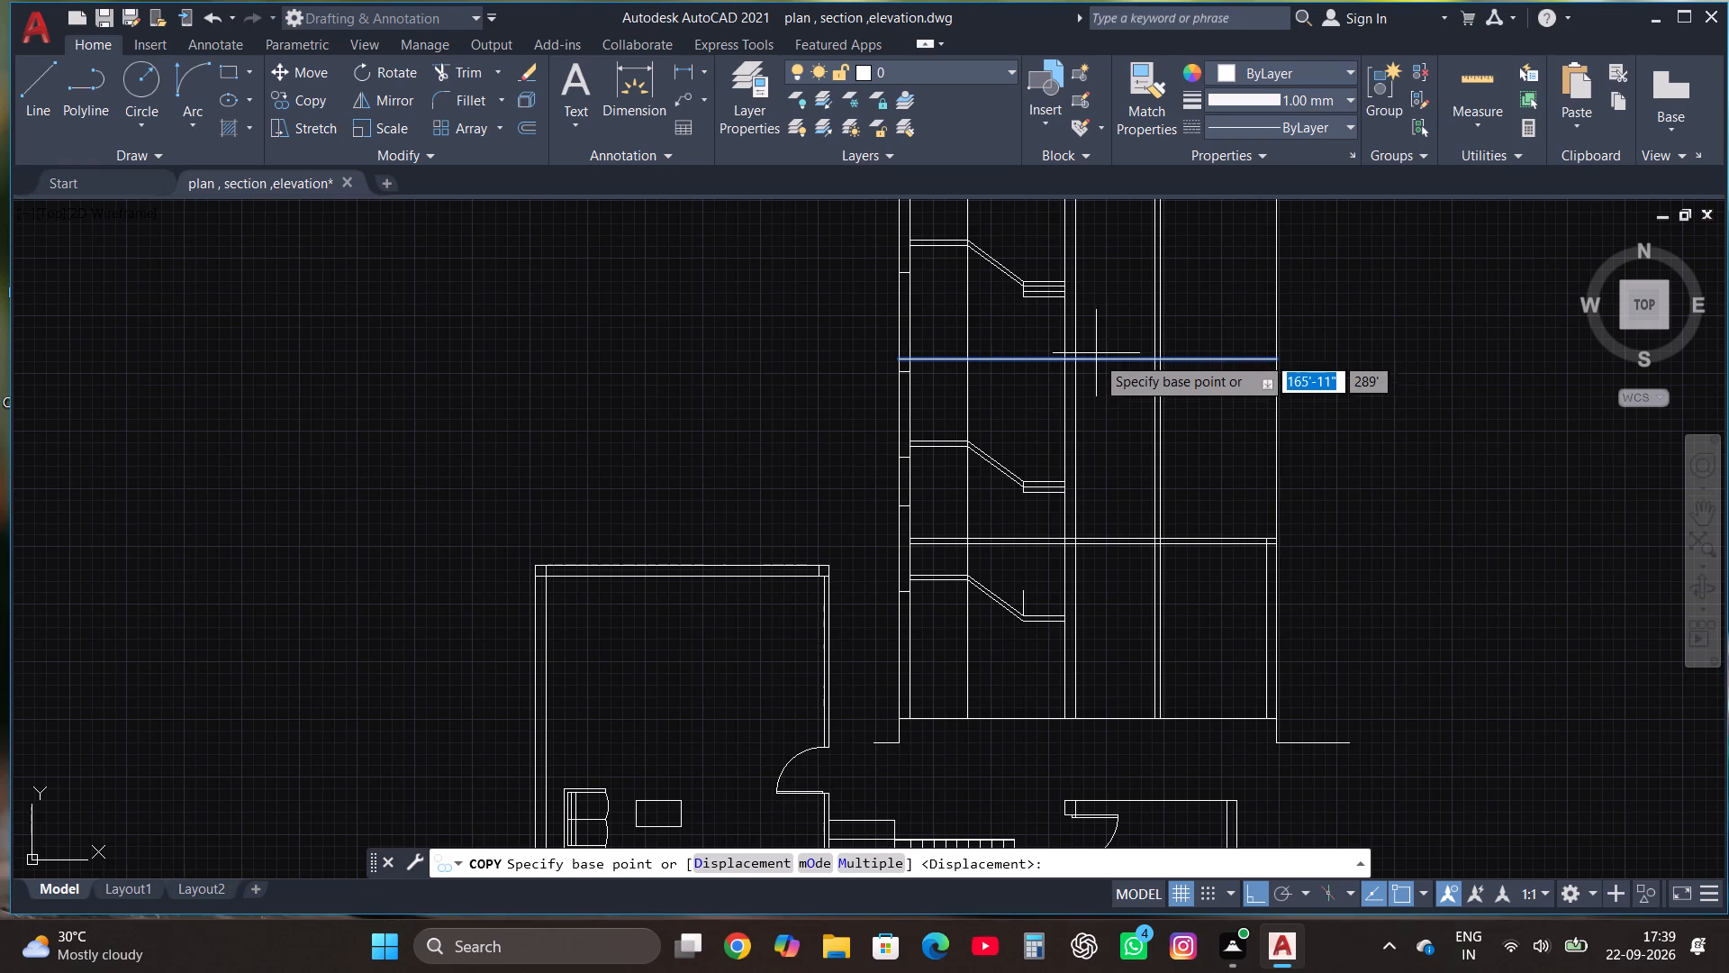
pyautogui.click(1097, 359)
pyautogui.write('4.5"')
pyautogui.press('Return')
pyautogui.press('Escape')
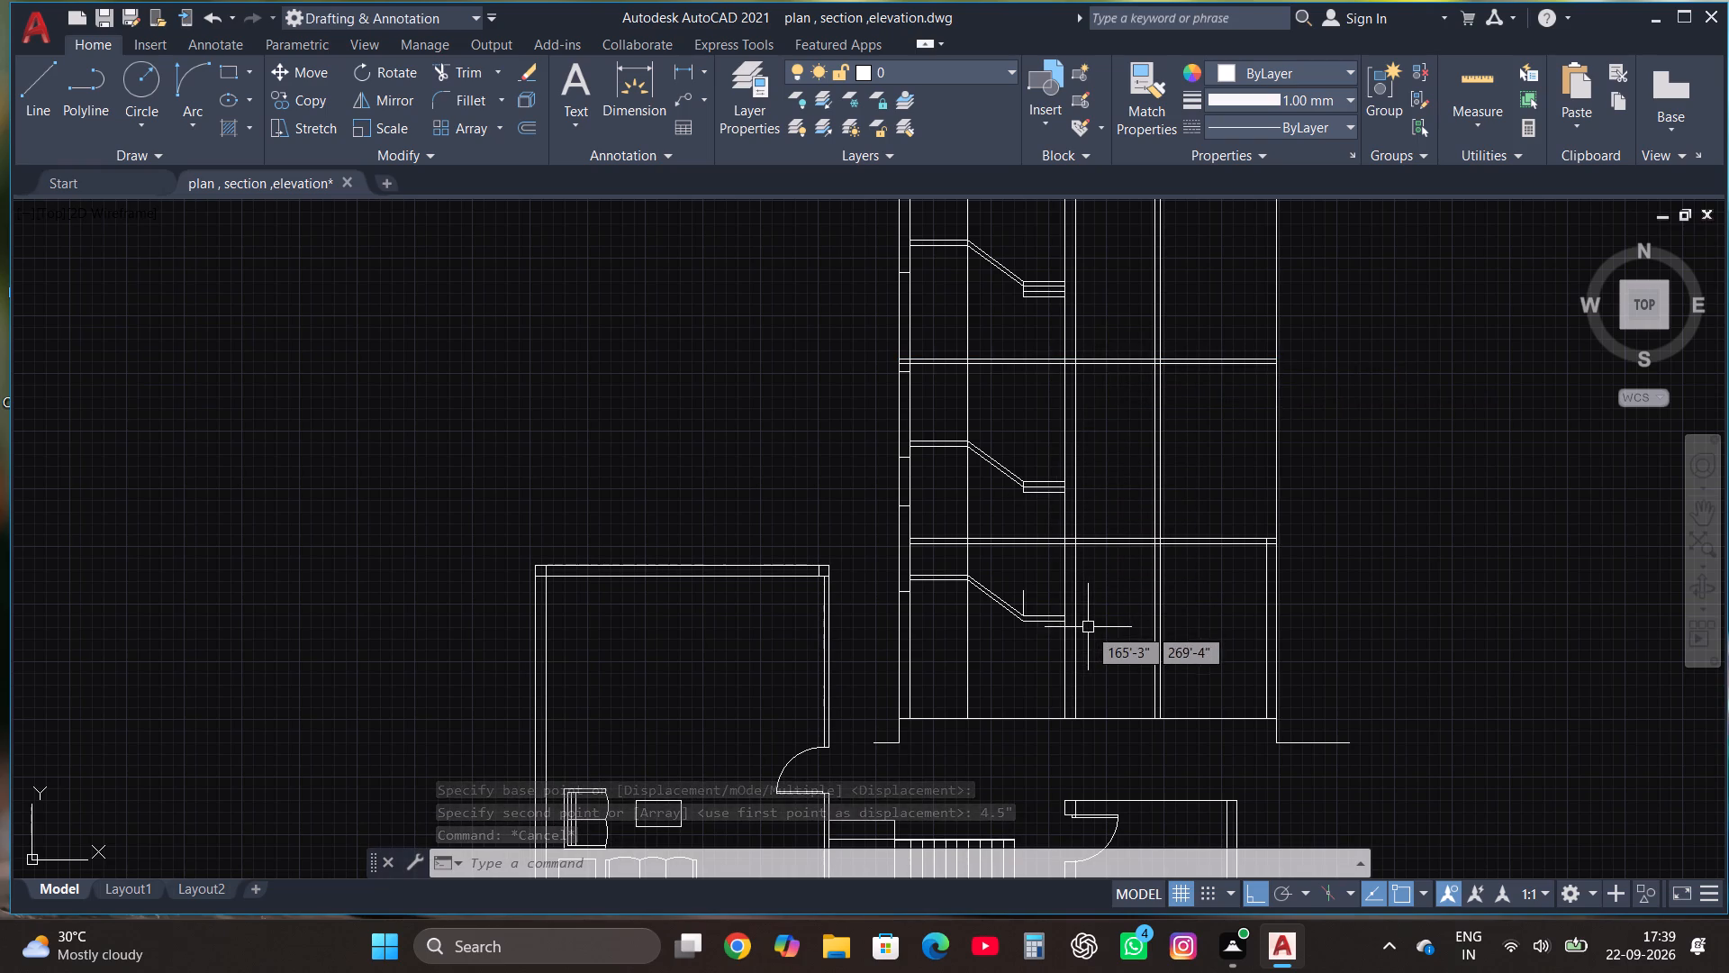
# Copy the upper sloped line of the first storey's stair flight about 2'-11" straight up.
pyautogui.scroll(2, 1048, 593)
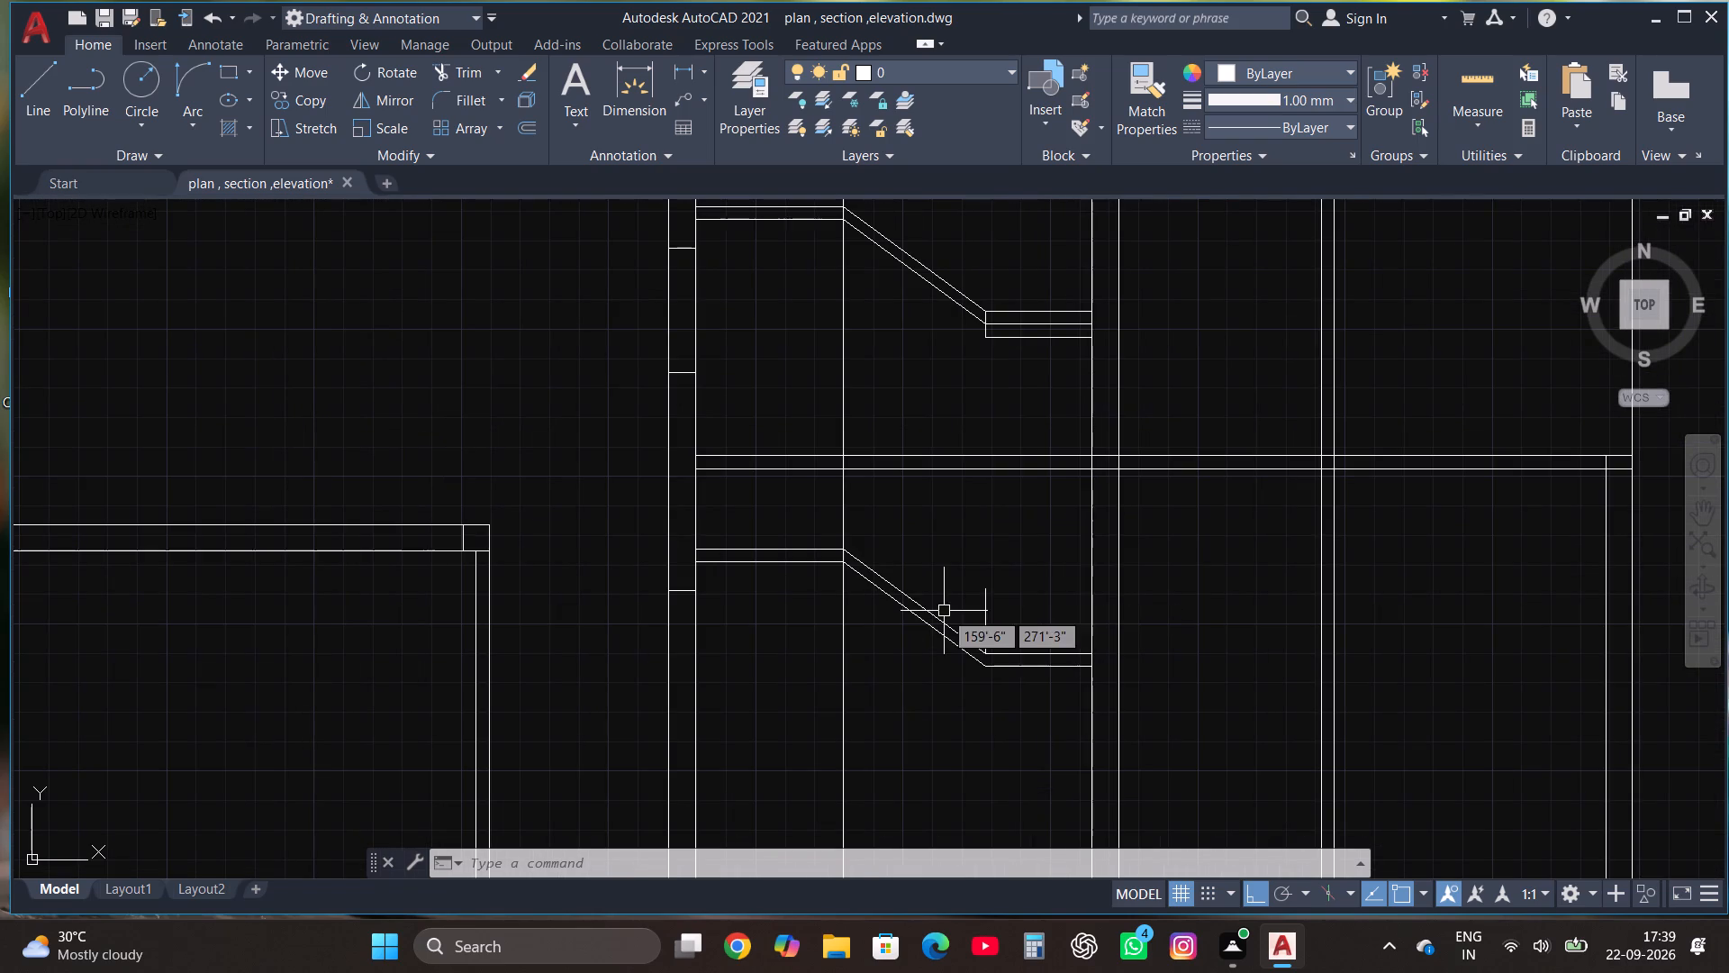
pyautogui.click(910, 601)
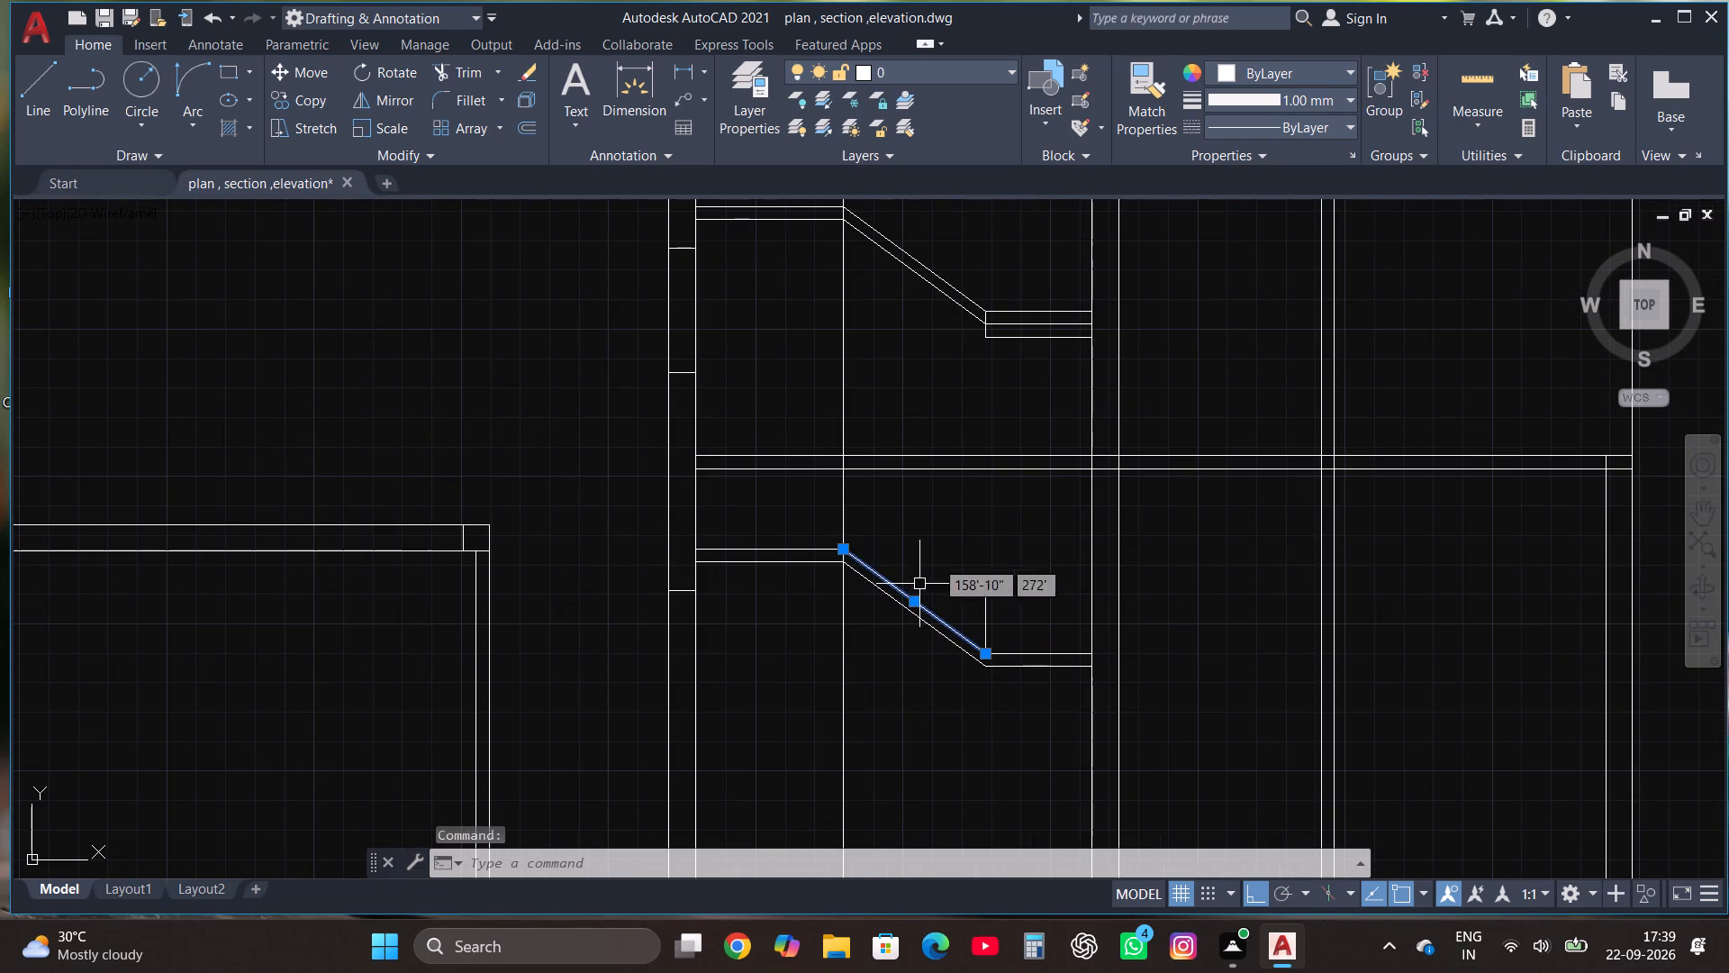
pyautogui.click(303, 93)
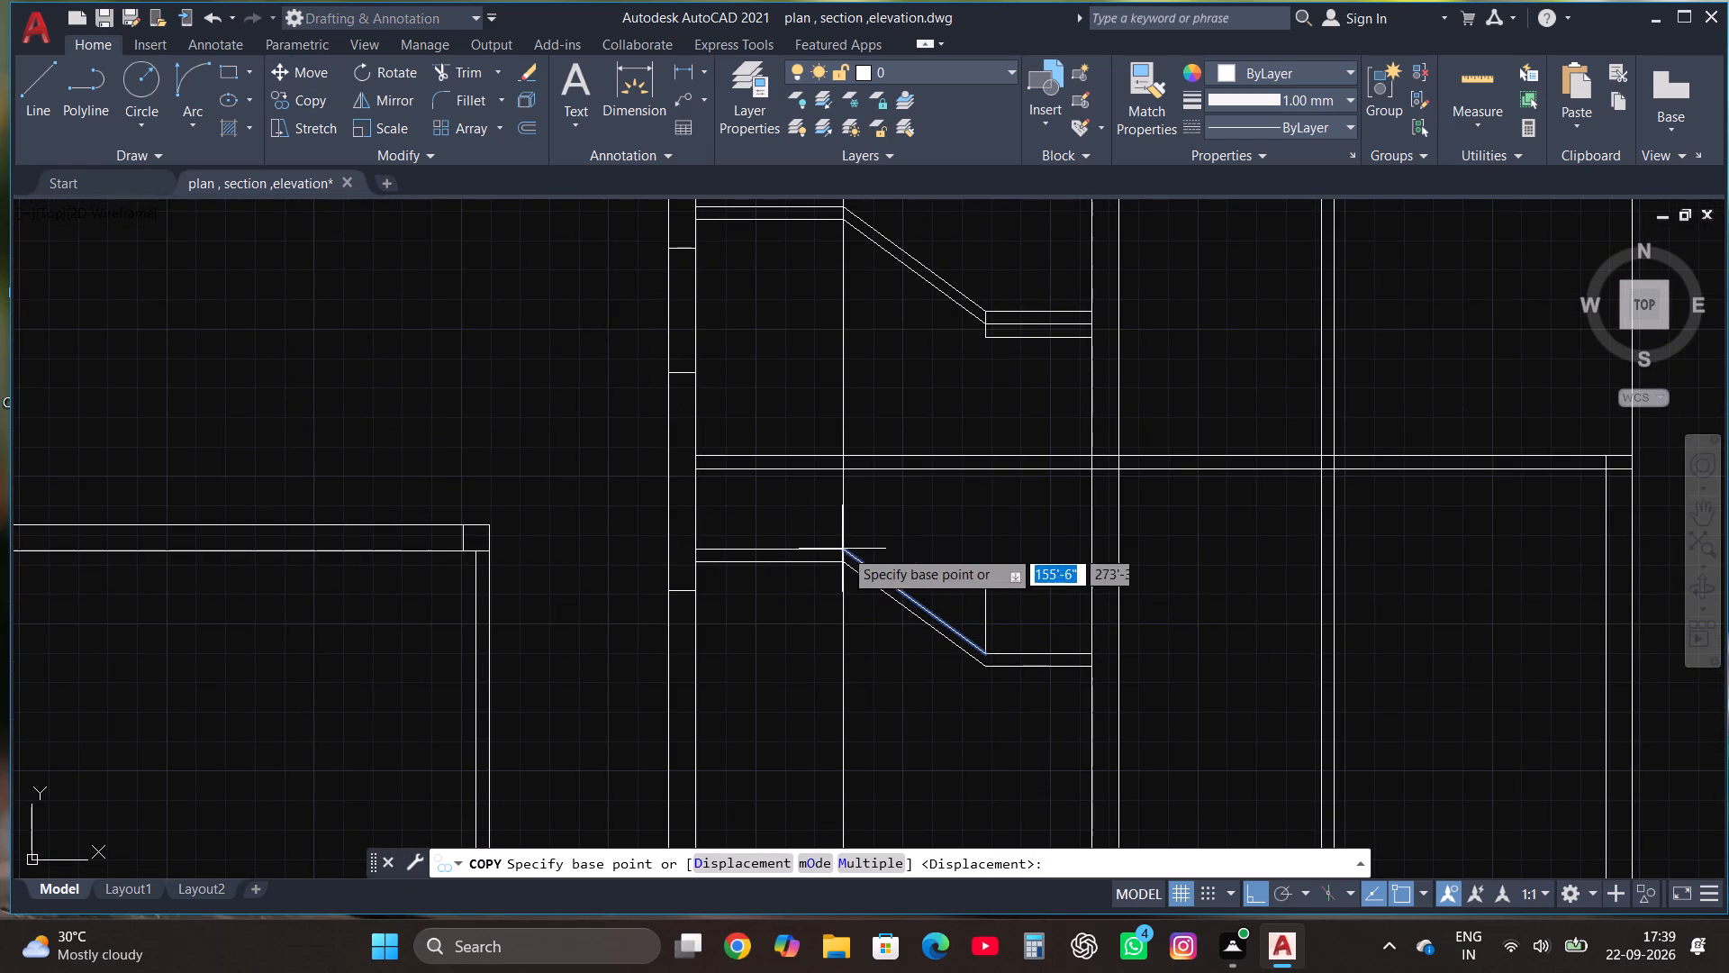
pyautogui.click(897, 587)
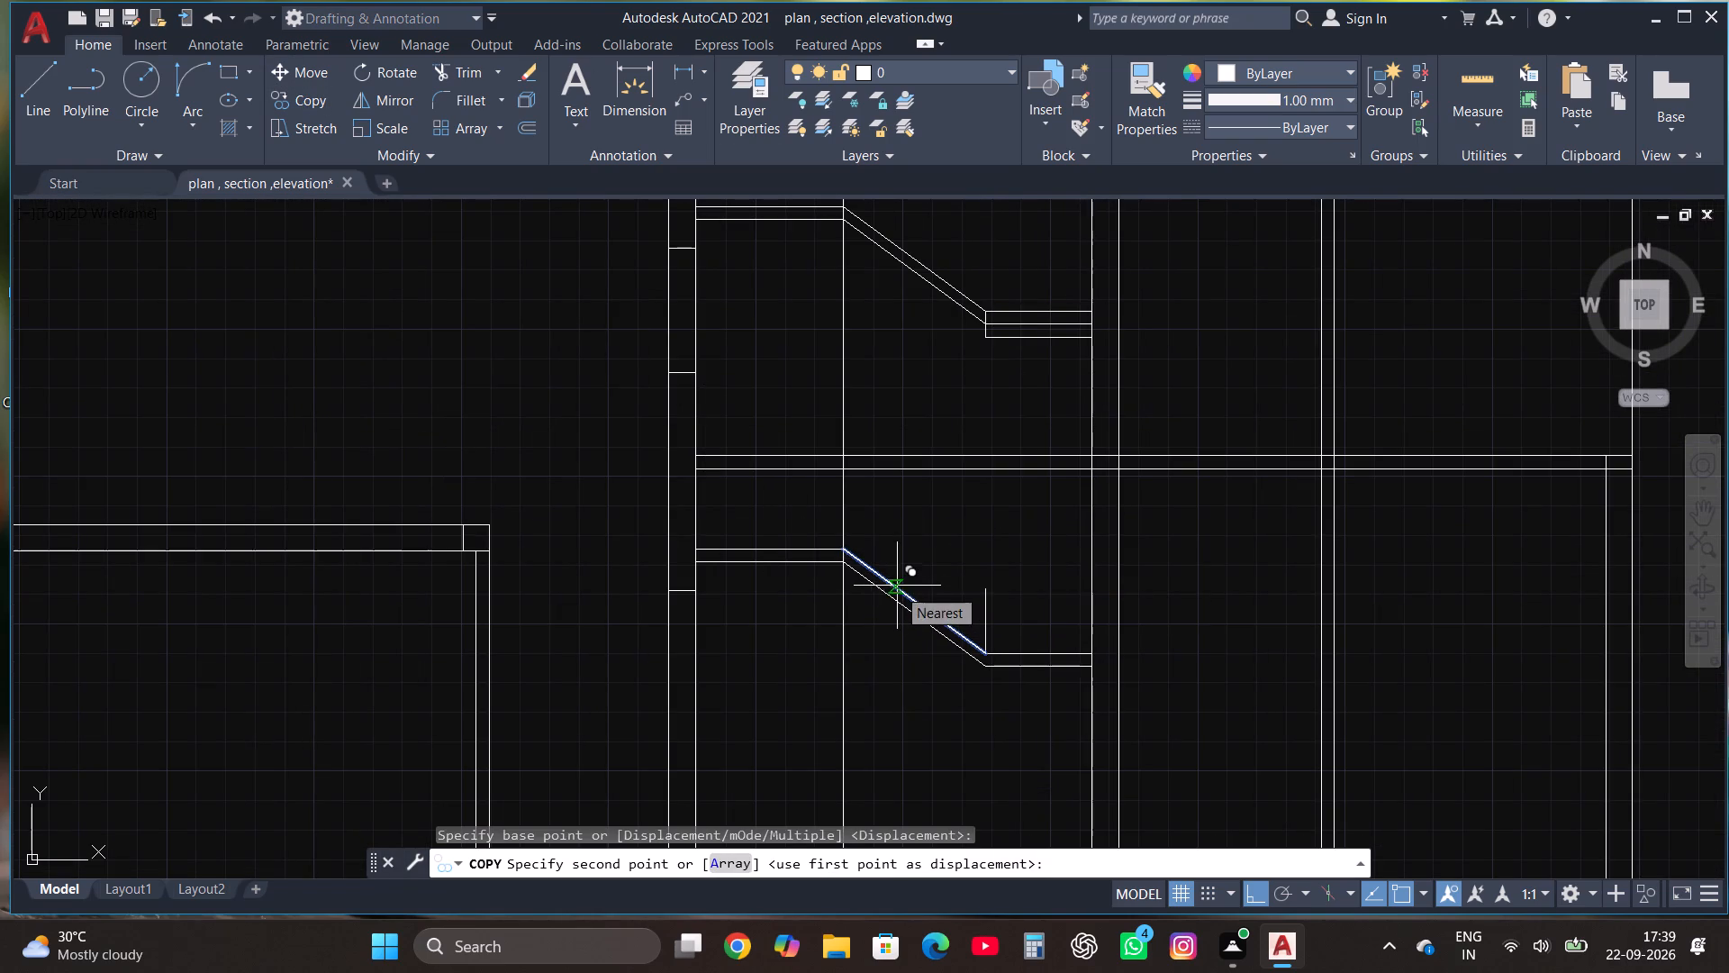
pyautogui.click(914, 485)
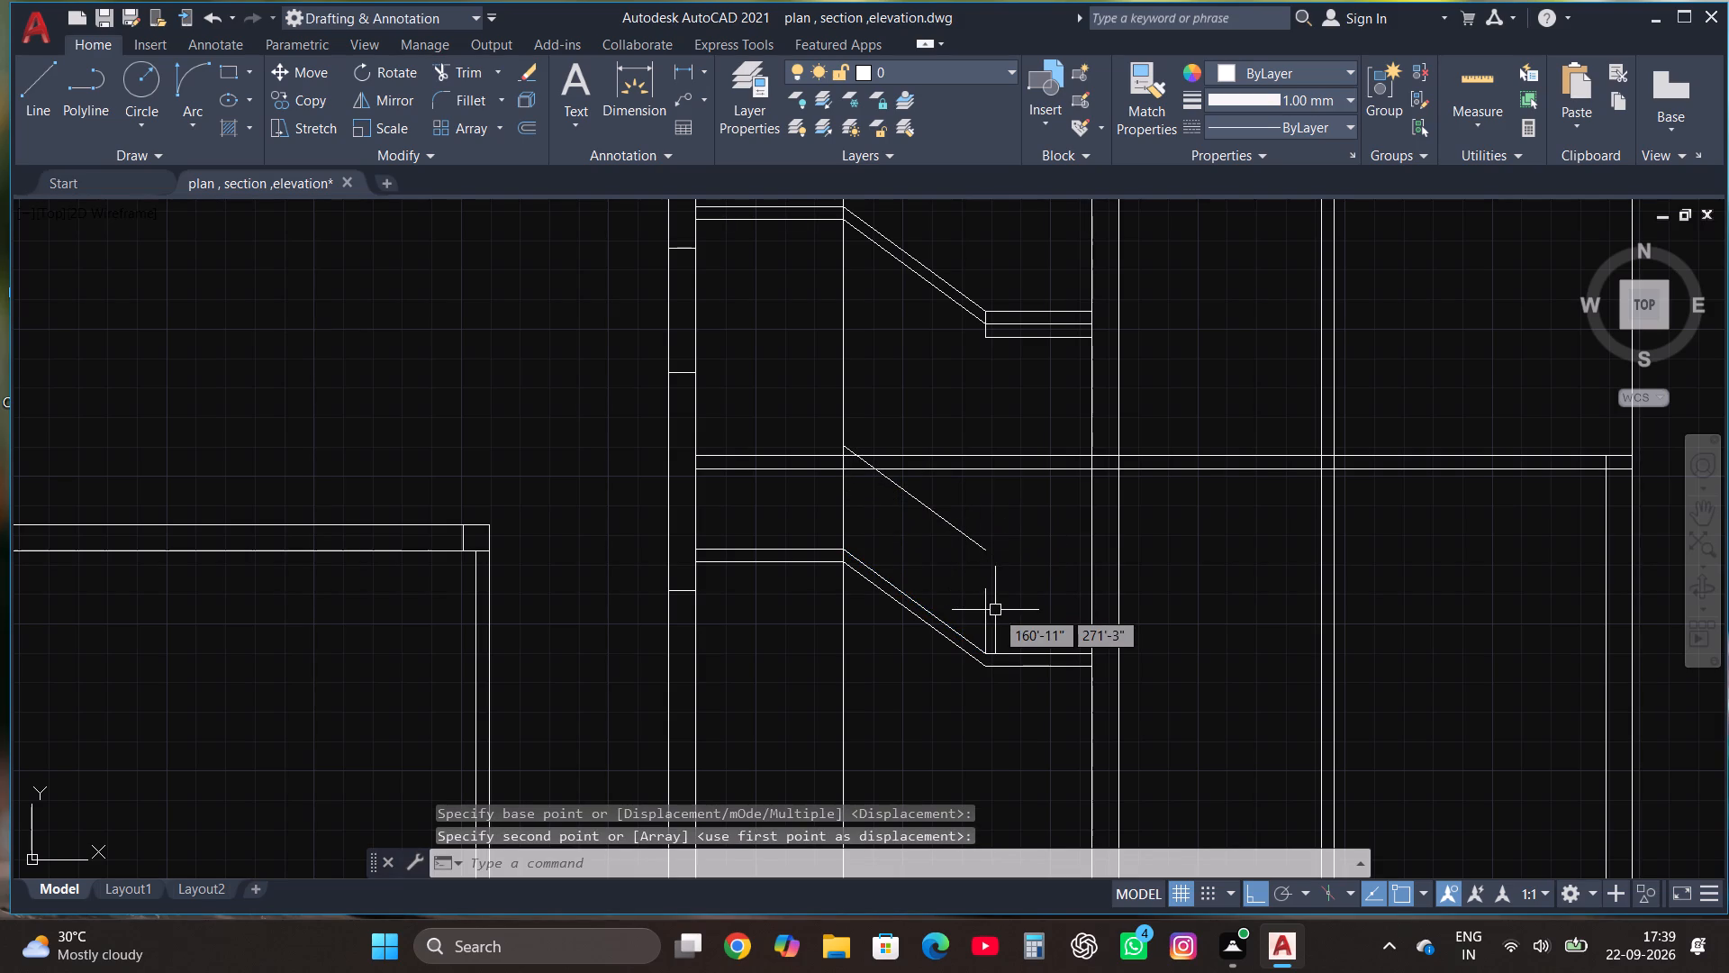
# Fillet the copied sloped line with the short vertical line at the first storey's lower landing into a sharp corner.
pyautogui.scroll(1, 982, 606)
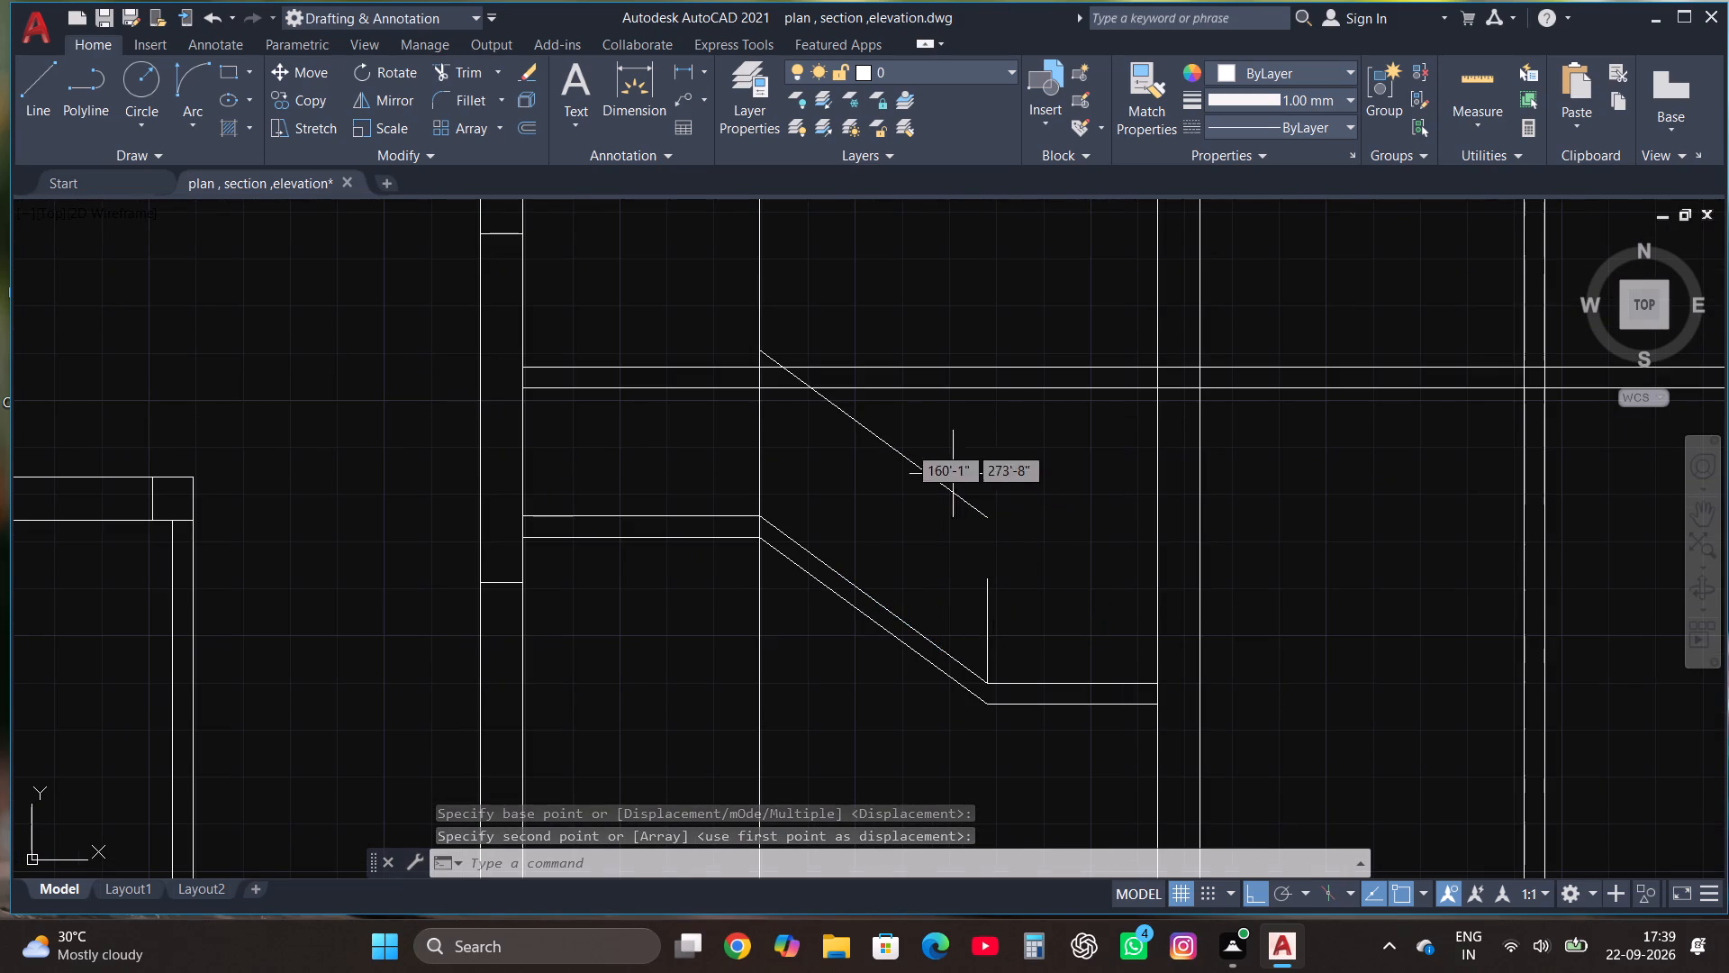
pyautogui.click(466, 102)
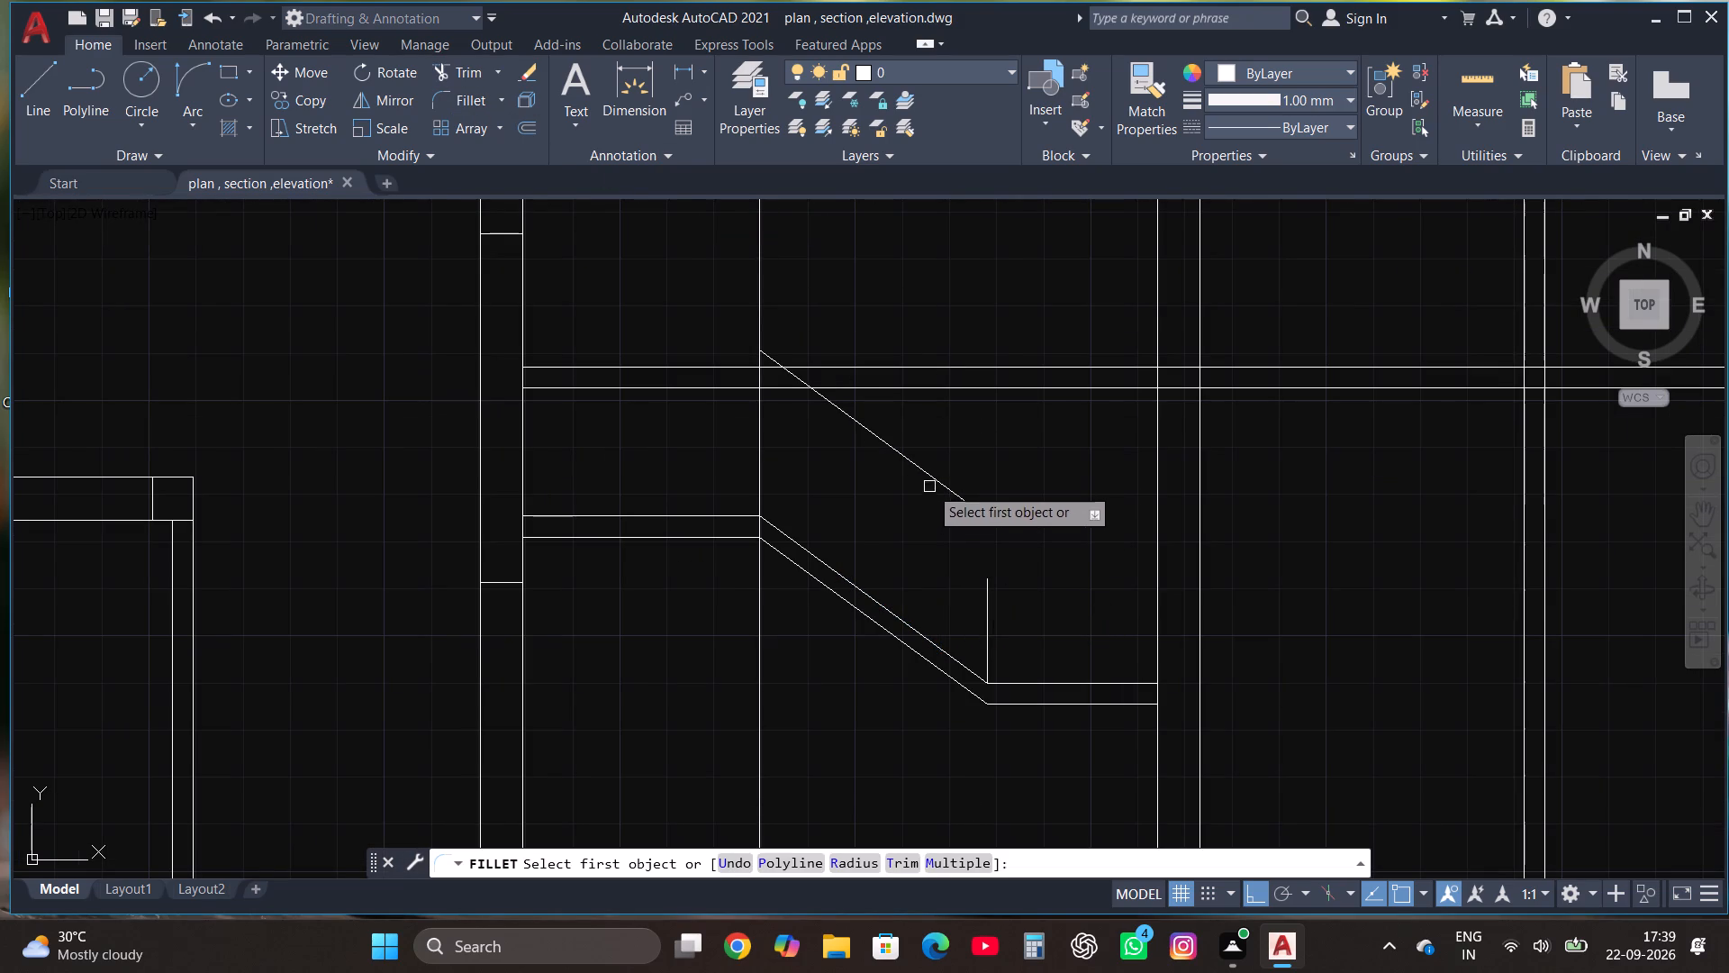
pyautogui.click(934, 479)
pyautogui.click(991, 620)
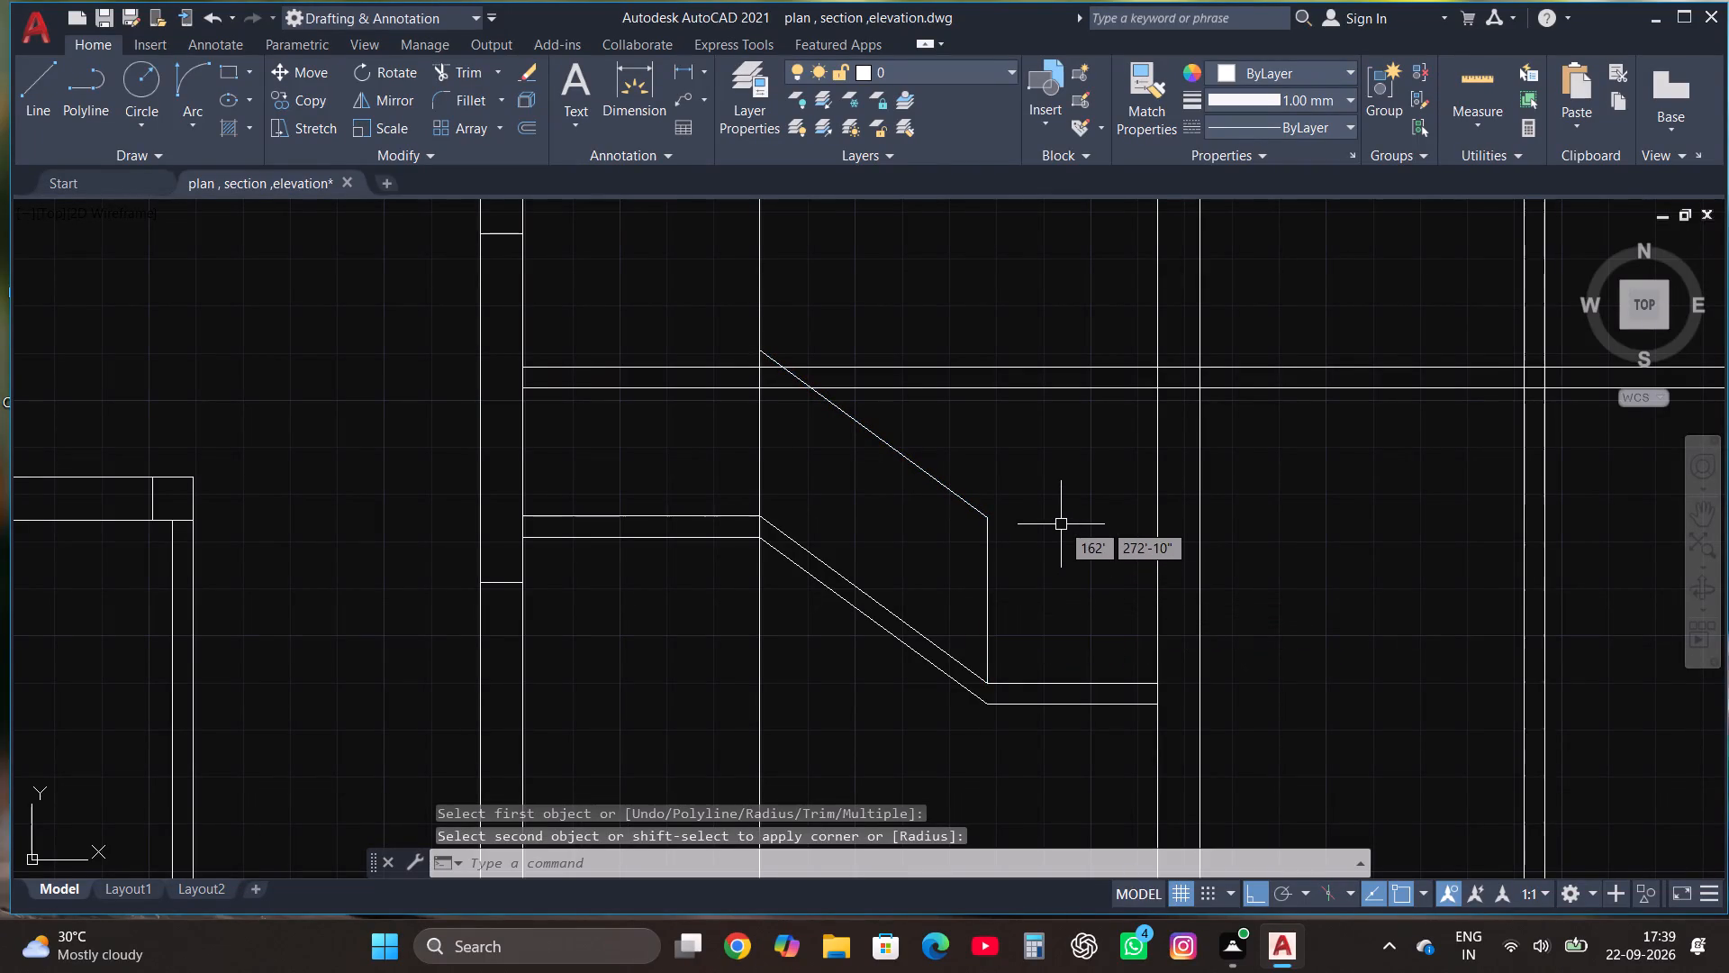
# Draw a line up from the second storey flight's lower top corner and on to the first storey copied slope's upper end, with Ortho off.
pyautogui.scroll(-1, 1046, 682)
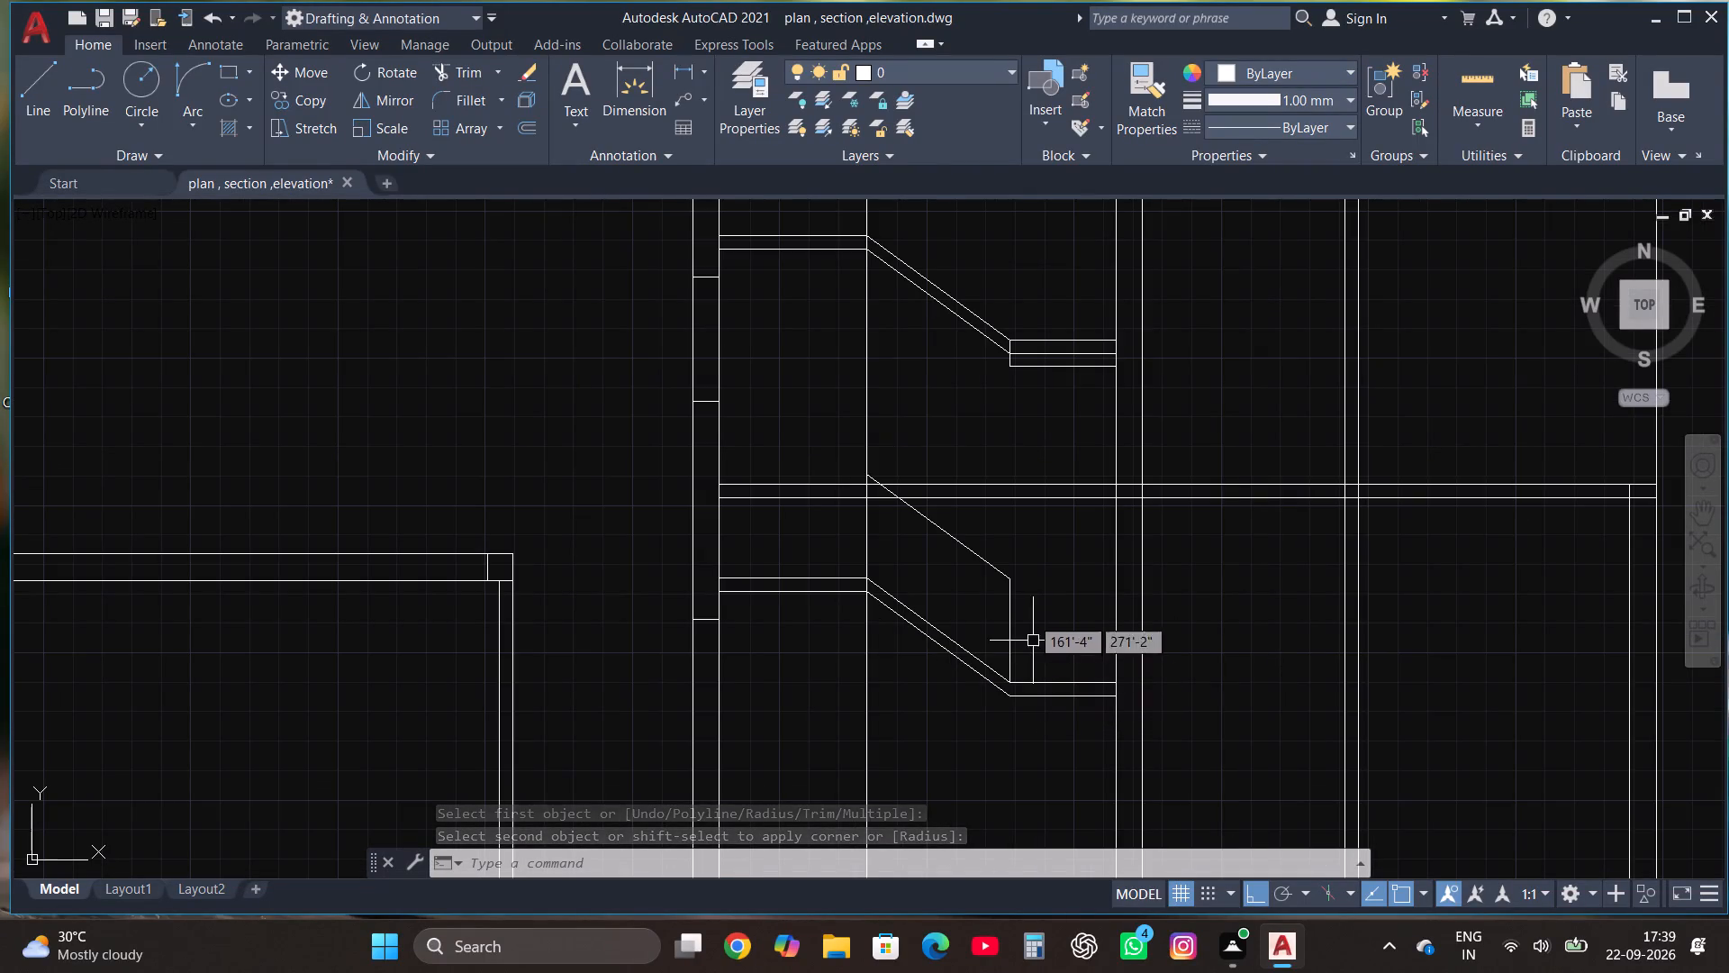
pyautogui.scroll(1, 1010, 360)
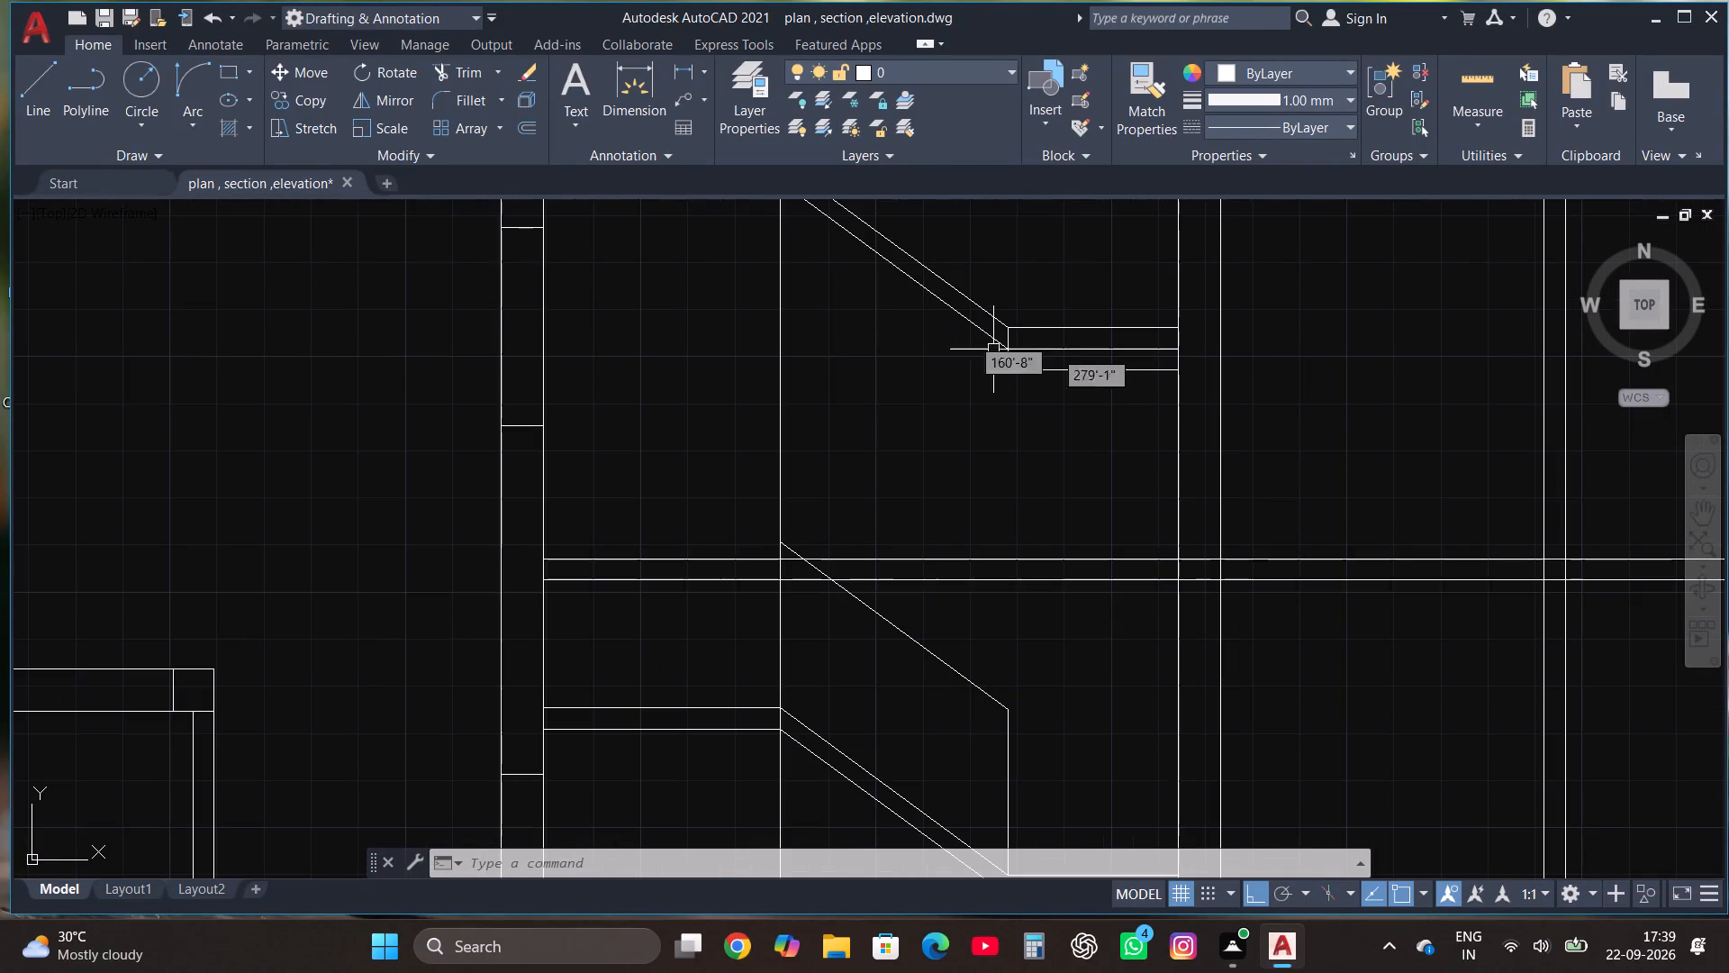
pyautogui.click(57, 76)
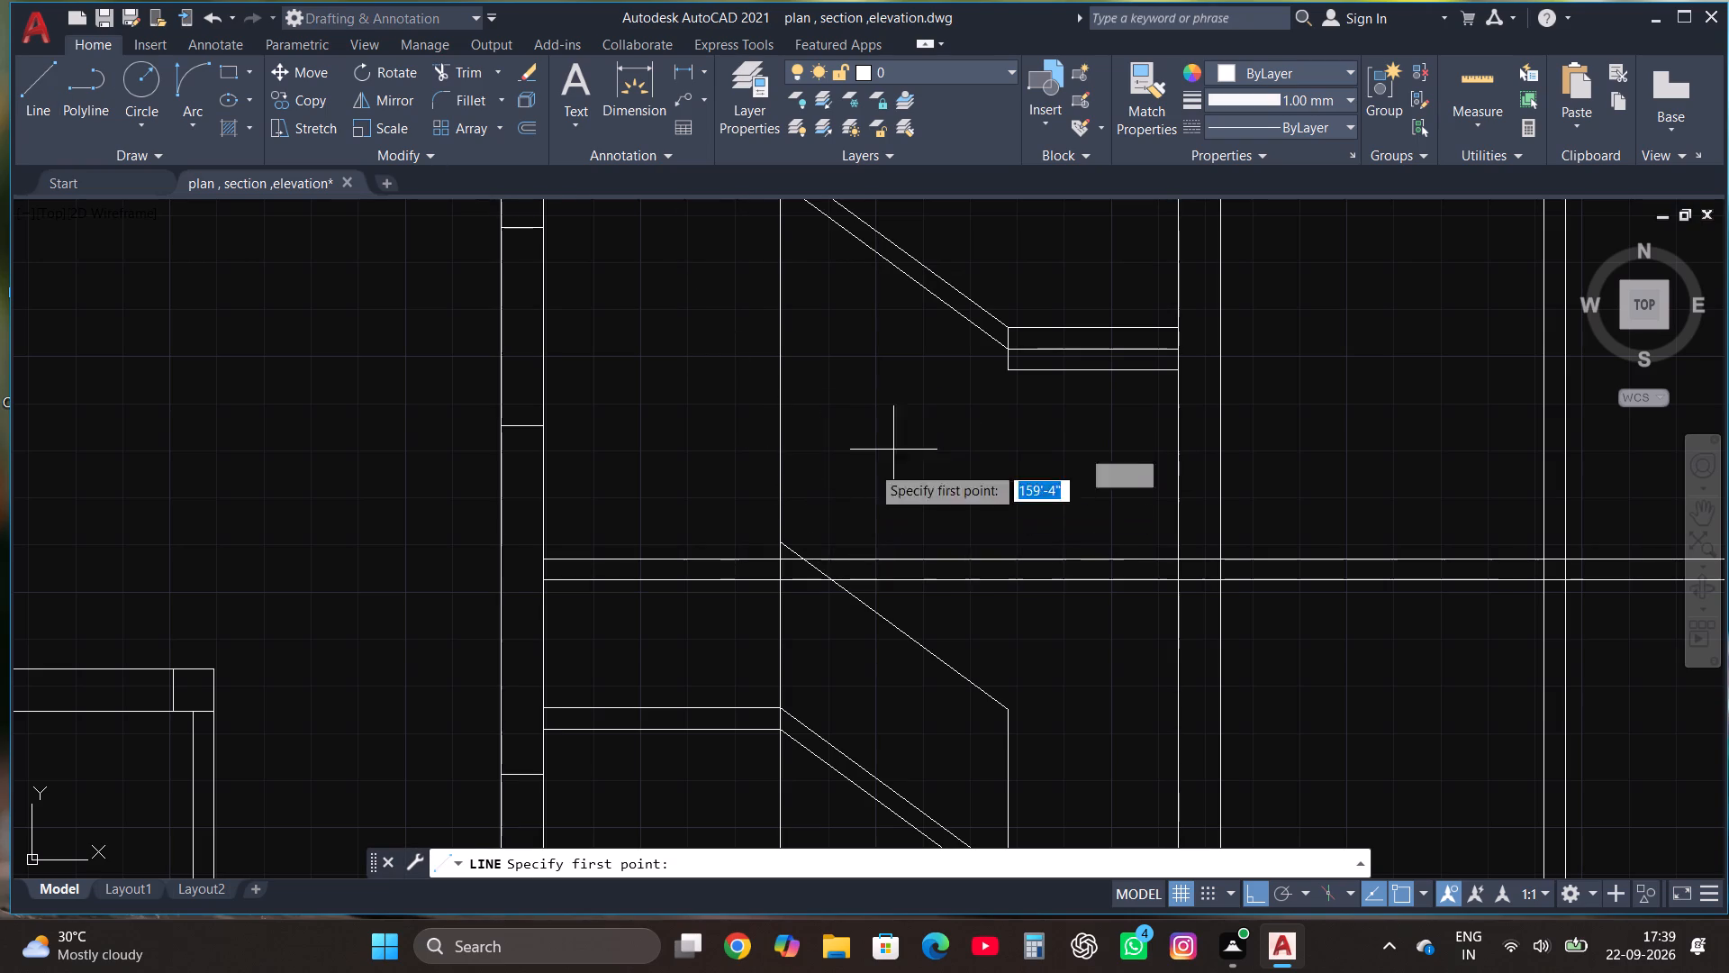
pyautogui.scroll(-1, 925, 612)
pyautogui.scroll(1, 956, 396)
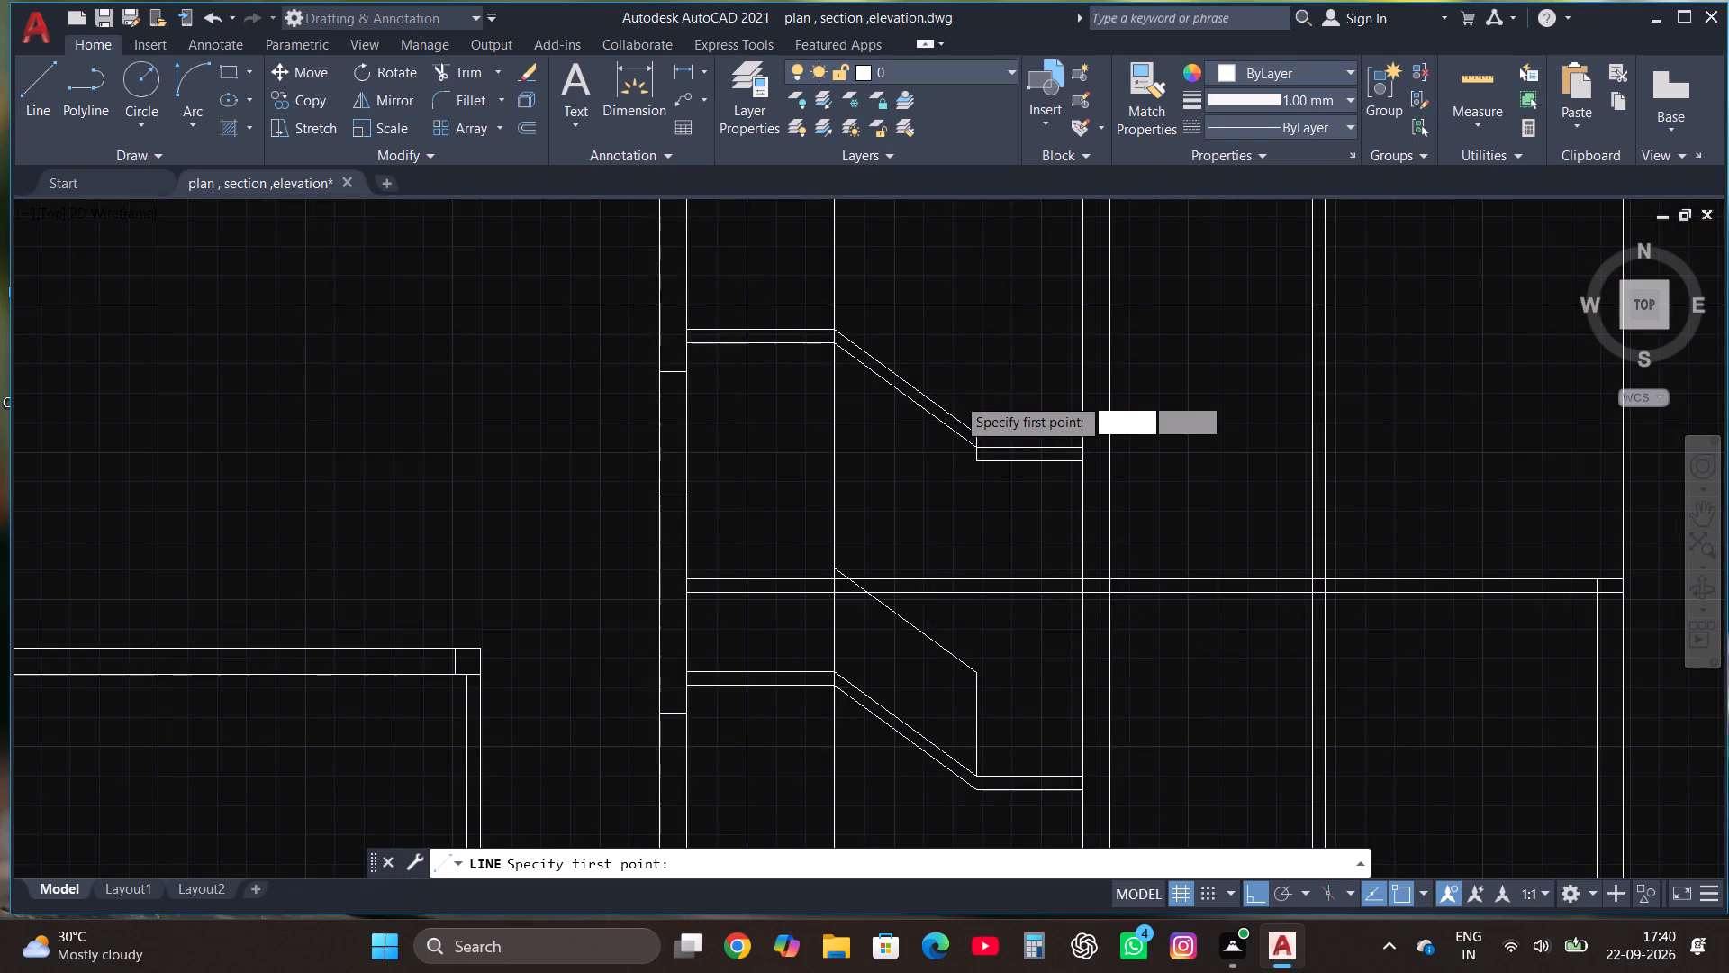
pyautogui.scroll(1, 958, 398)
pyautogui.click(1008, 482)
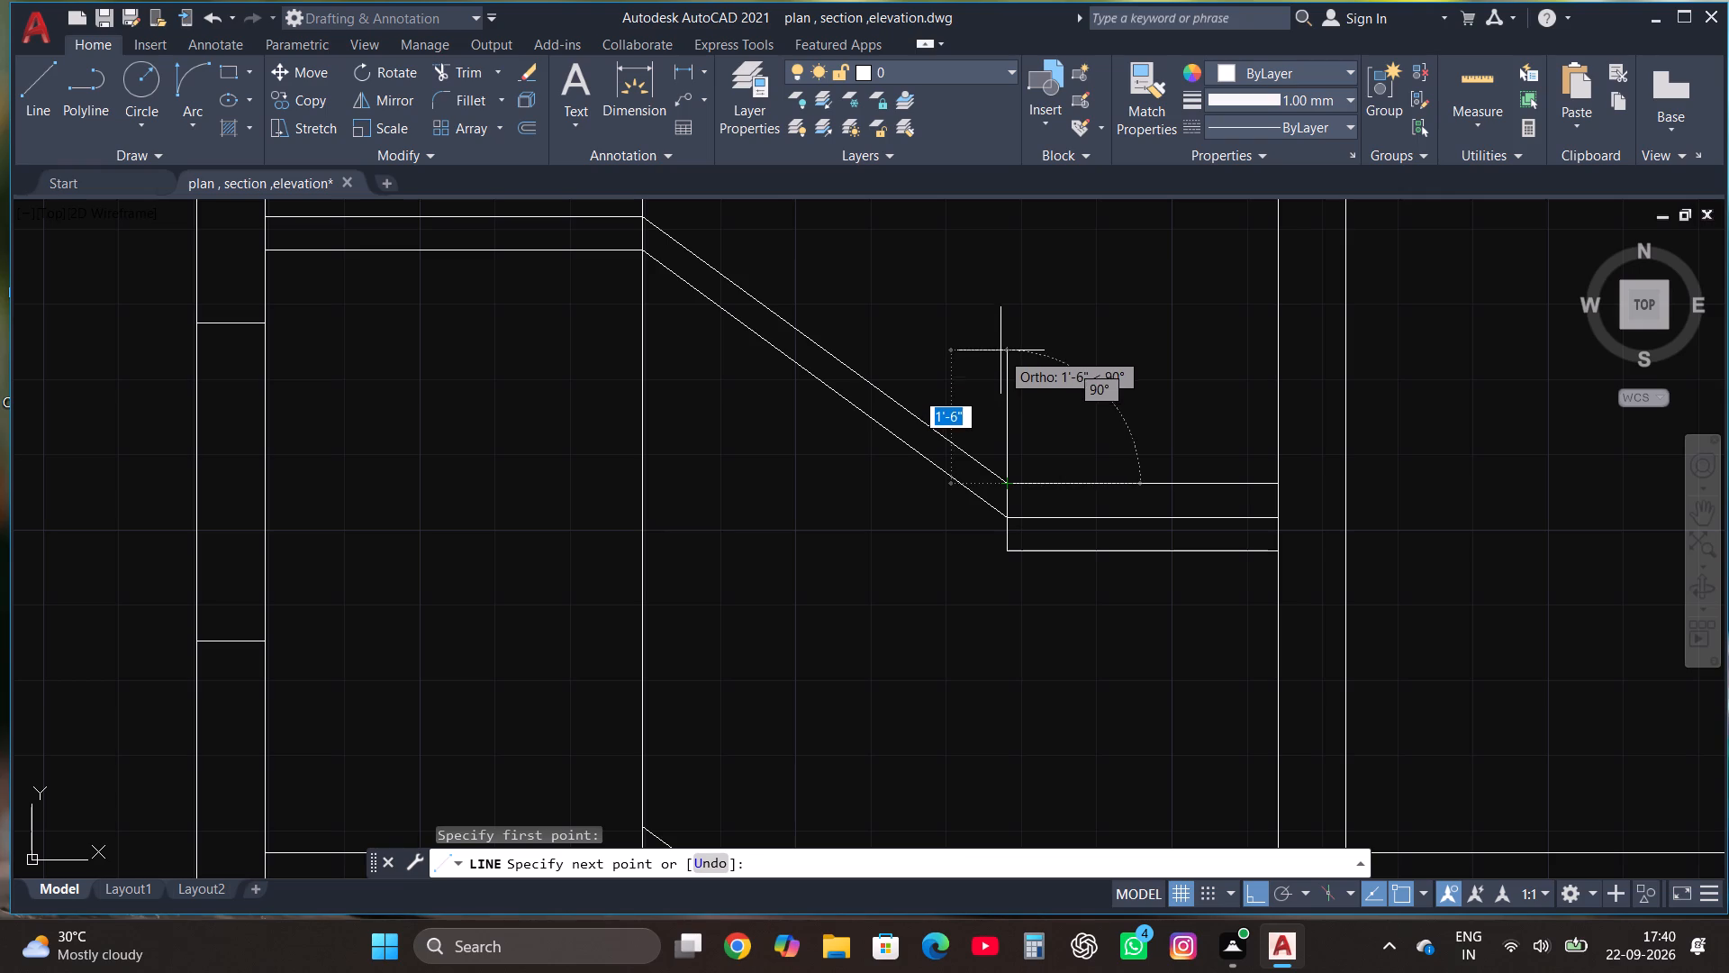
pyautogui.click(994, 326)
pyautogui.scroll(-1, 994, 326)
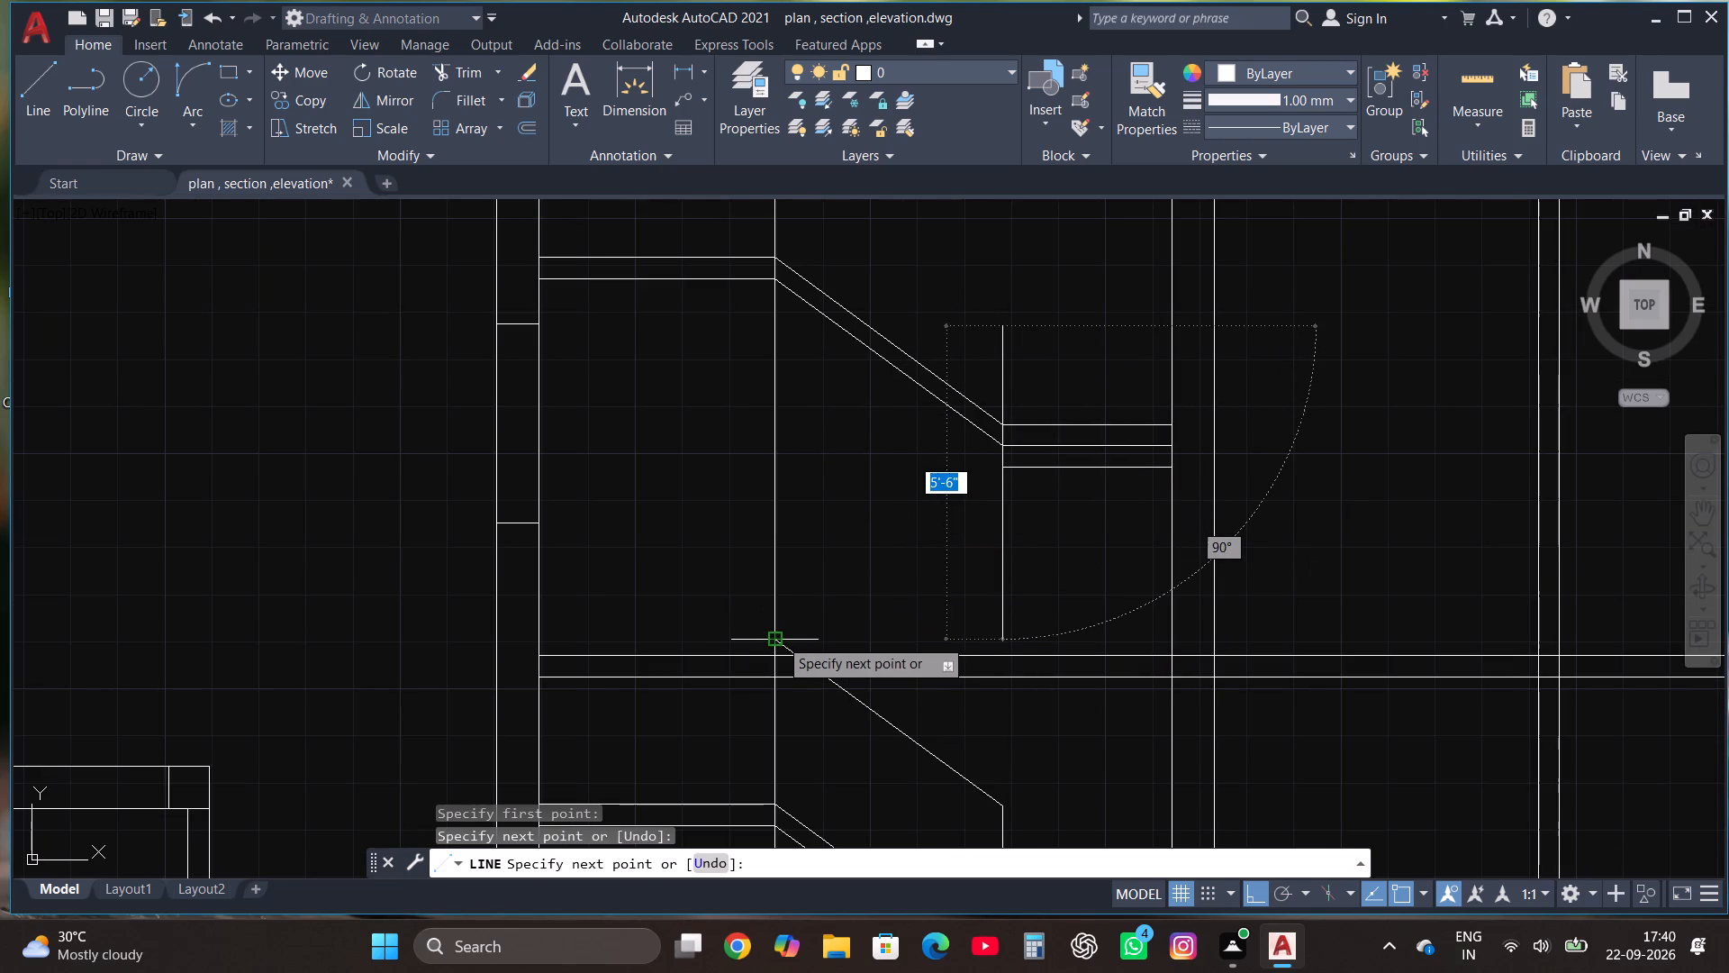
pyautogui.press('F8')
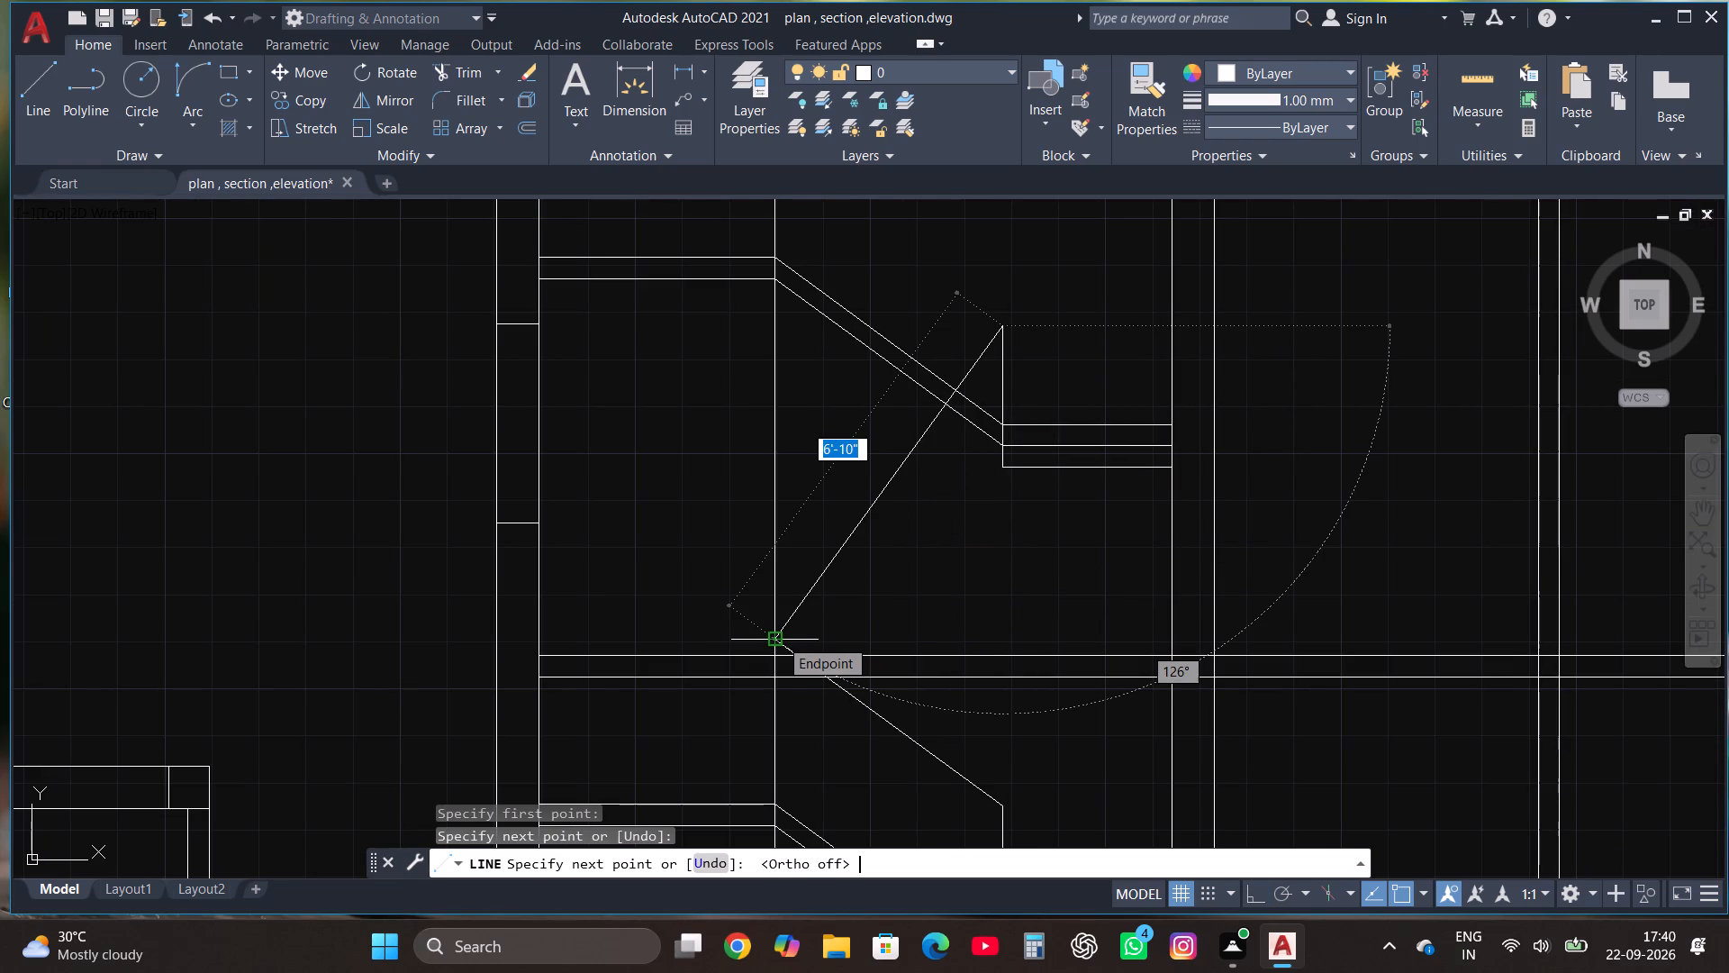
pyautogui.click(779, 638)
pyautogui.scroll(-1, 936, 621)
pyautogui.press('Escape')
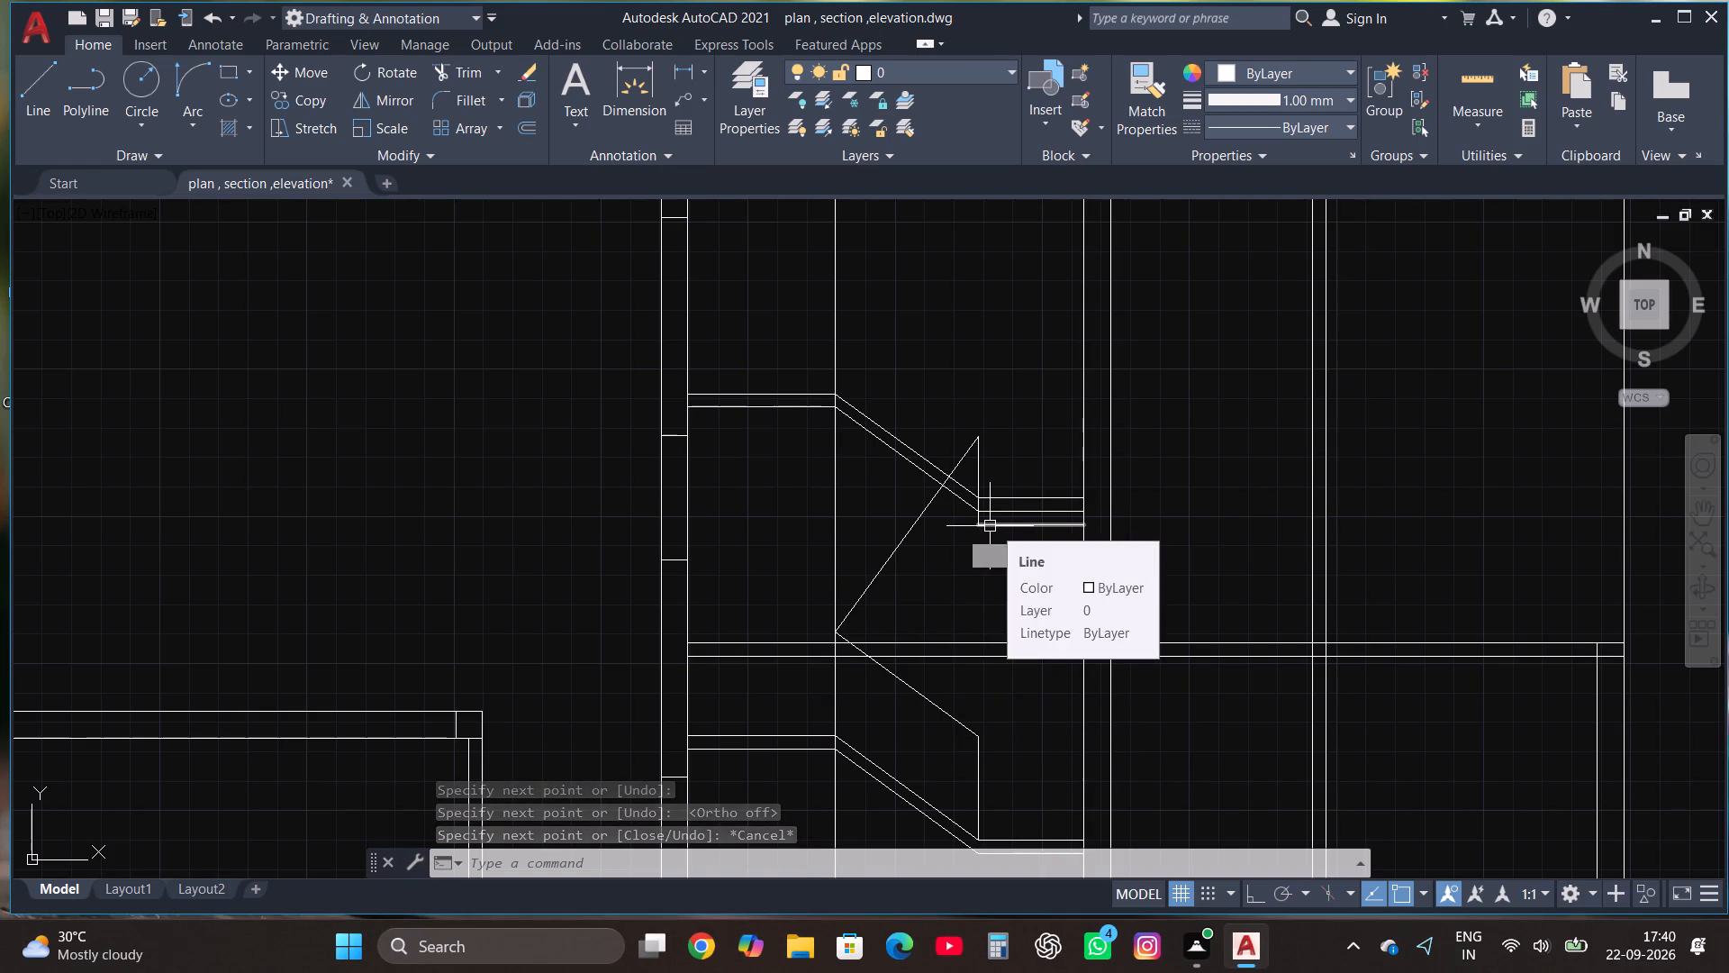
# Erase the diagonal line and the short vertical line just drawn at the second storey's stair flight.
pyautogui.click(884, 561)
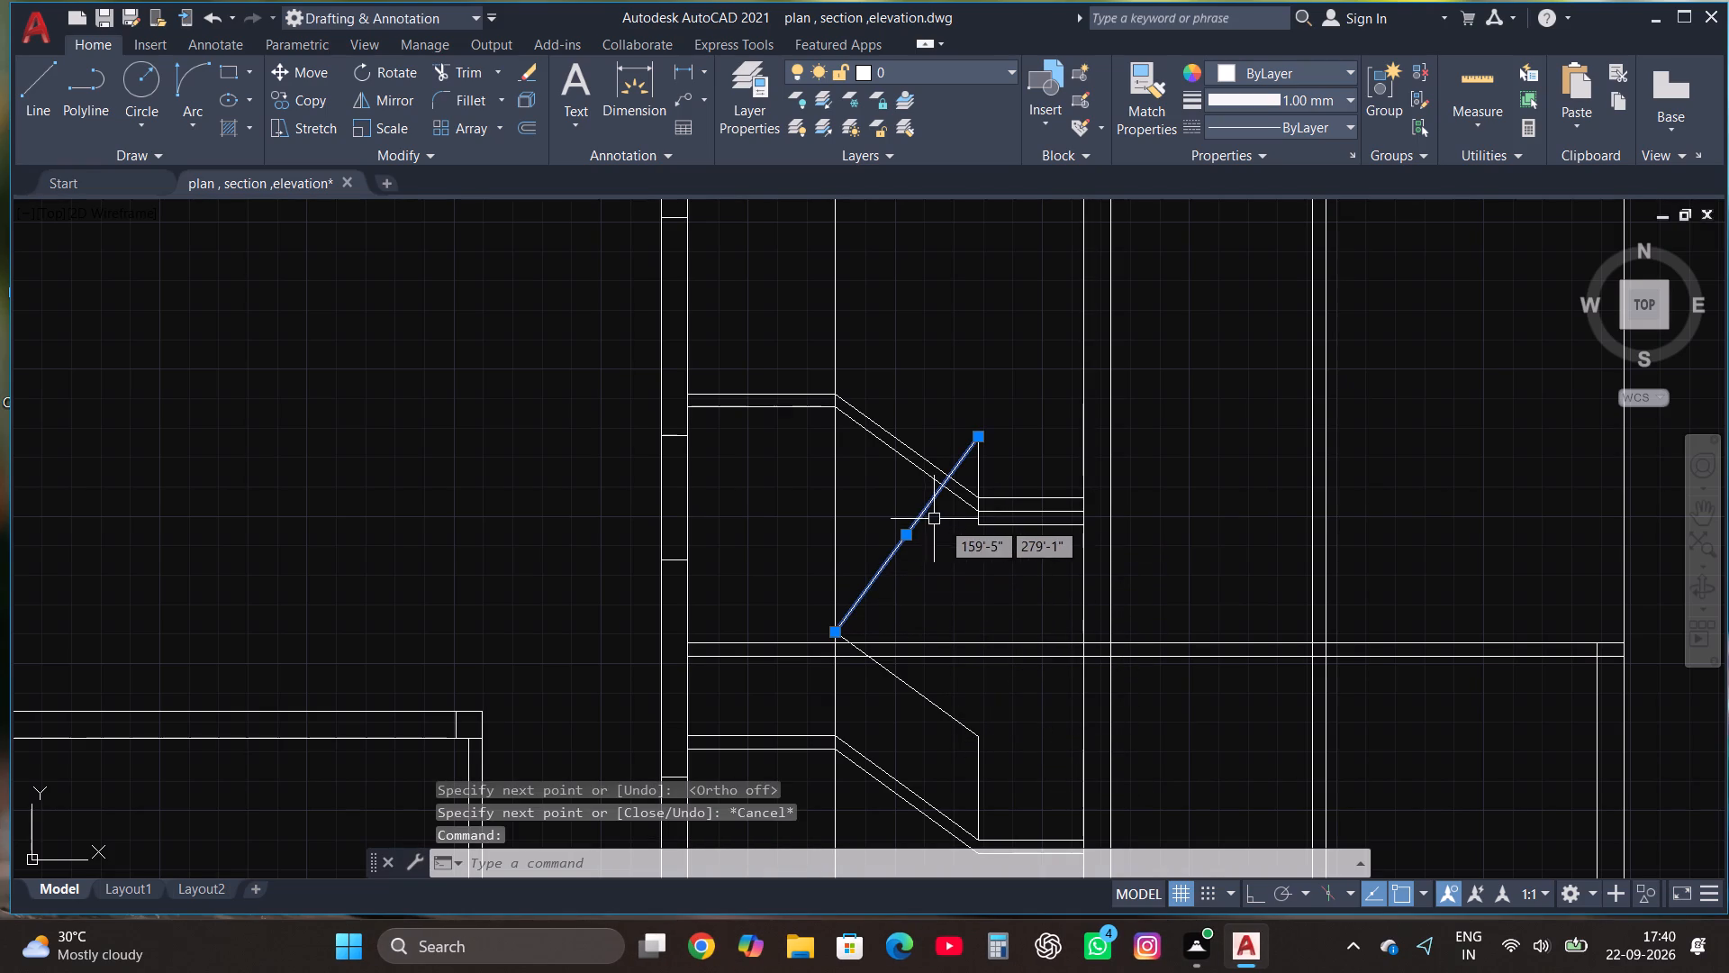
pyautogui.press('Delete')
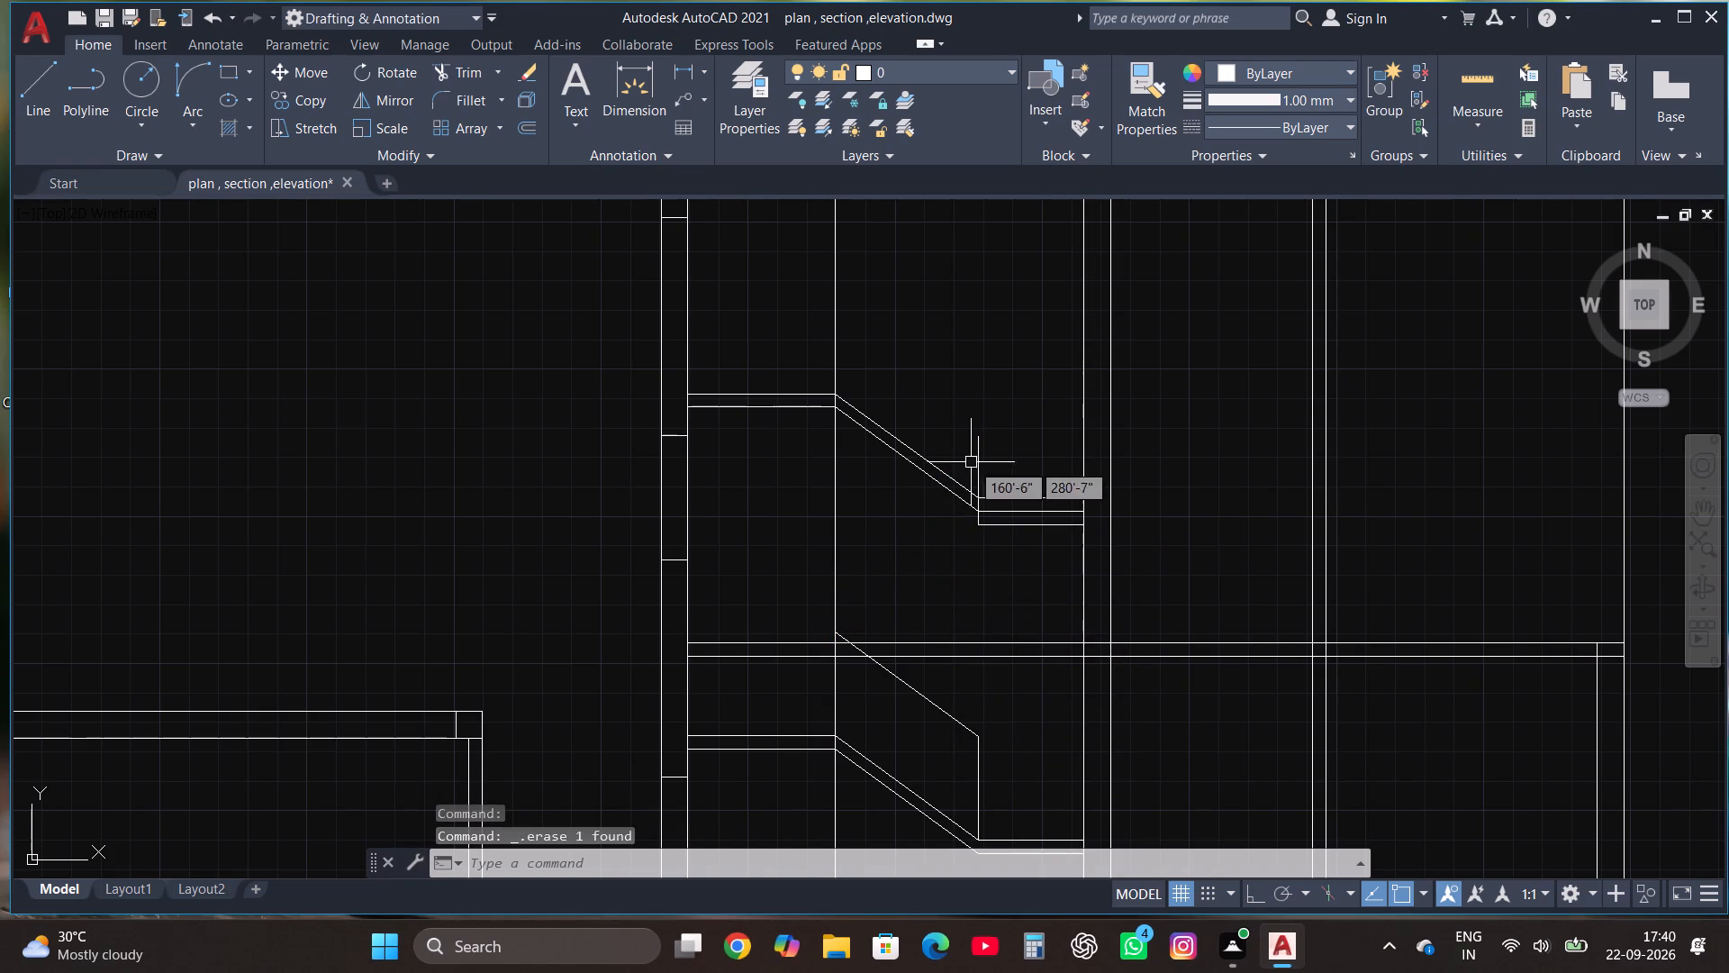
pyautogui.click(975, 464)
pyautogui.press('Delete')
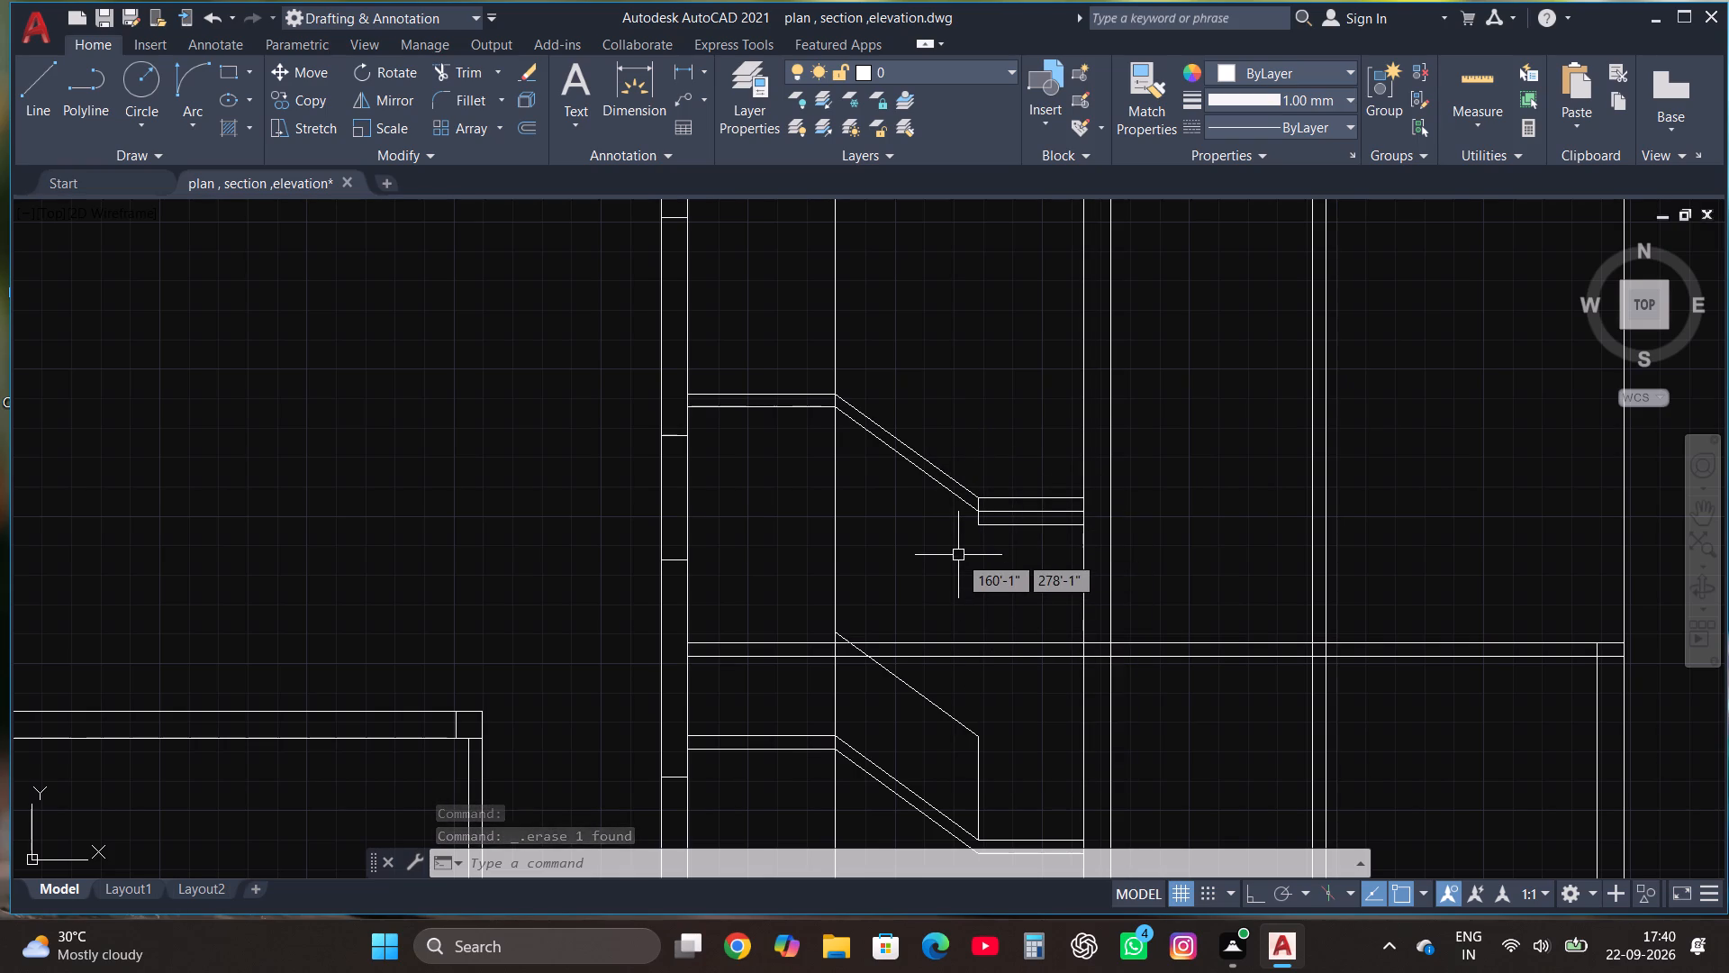
# Copy the upper sloped line of the top storey's stair flight about 4'-6" straight up to the roof line.
pyautogui.scroll(-1, 959, 553)
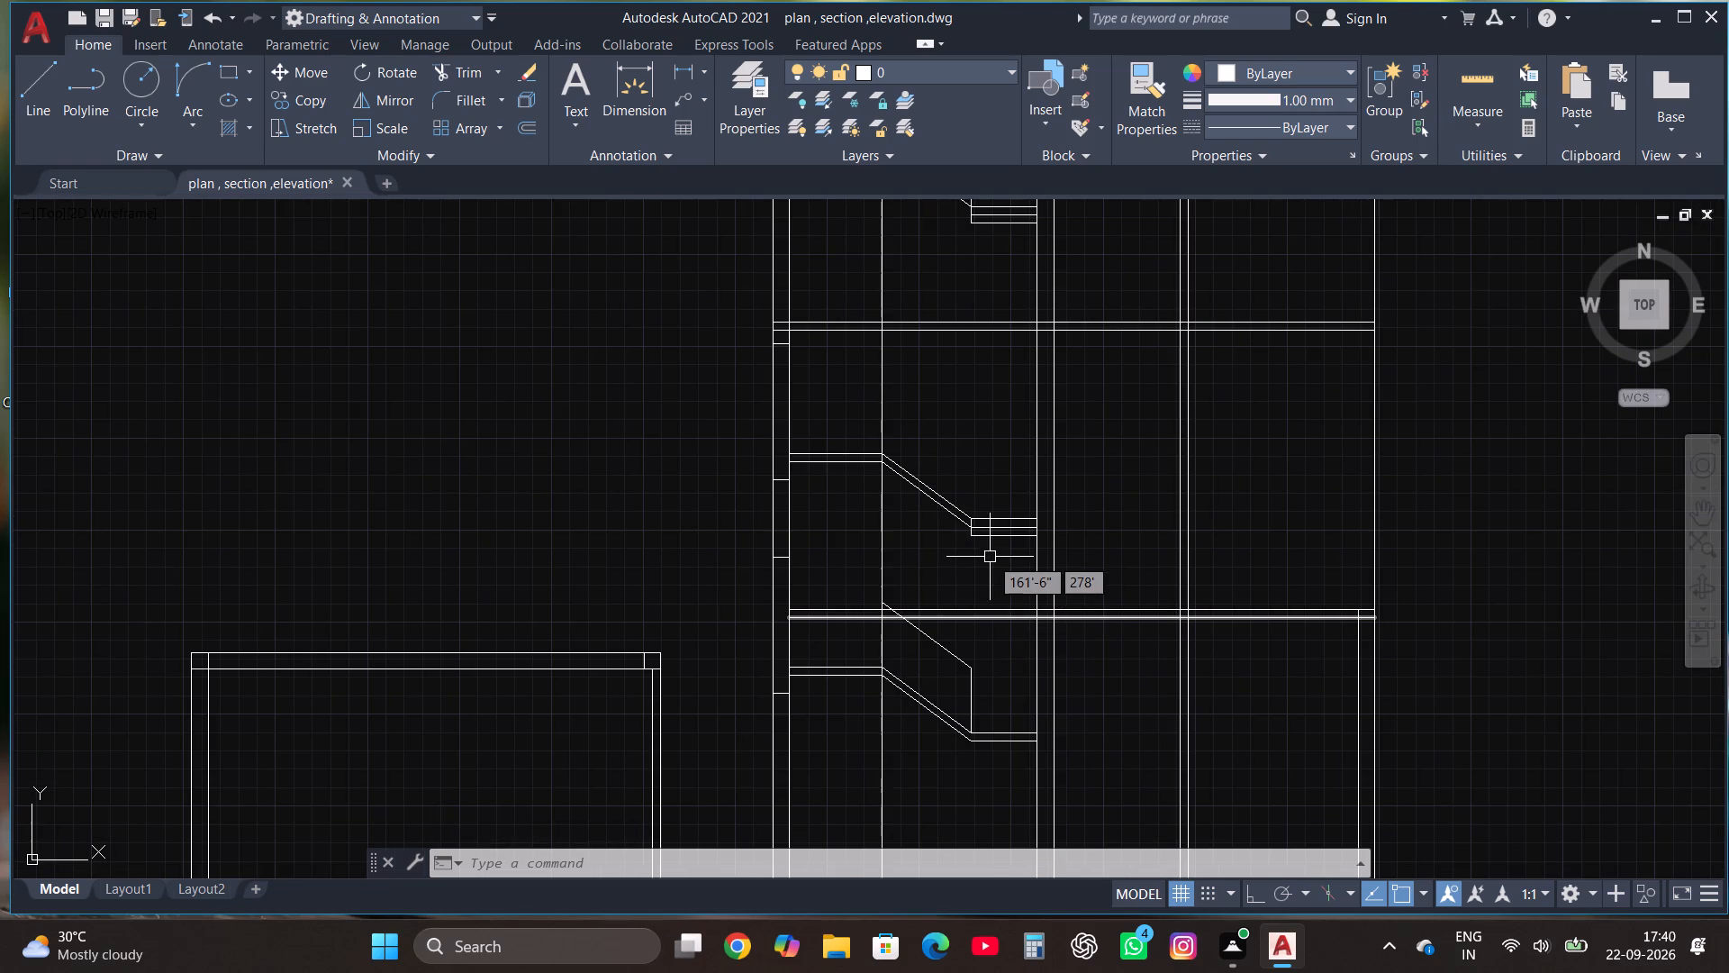
pyautogui.scroll(-1, 990, 557)
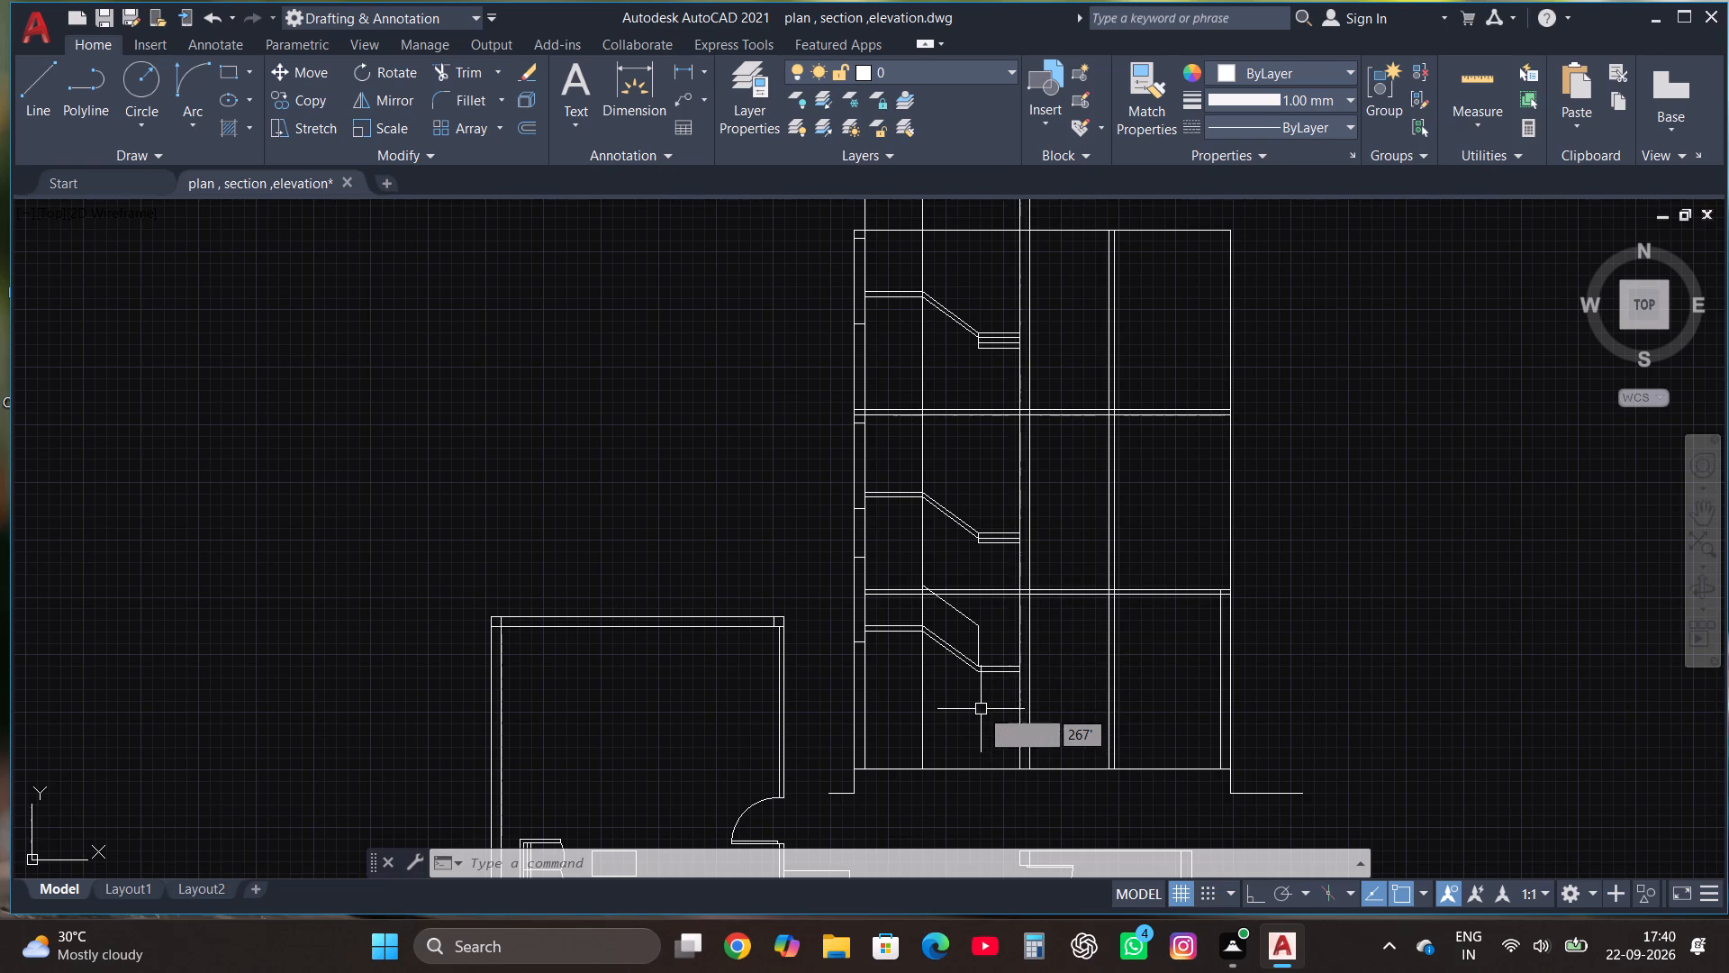
pyautogui.scroll(1, 981, 709)
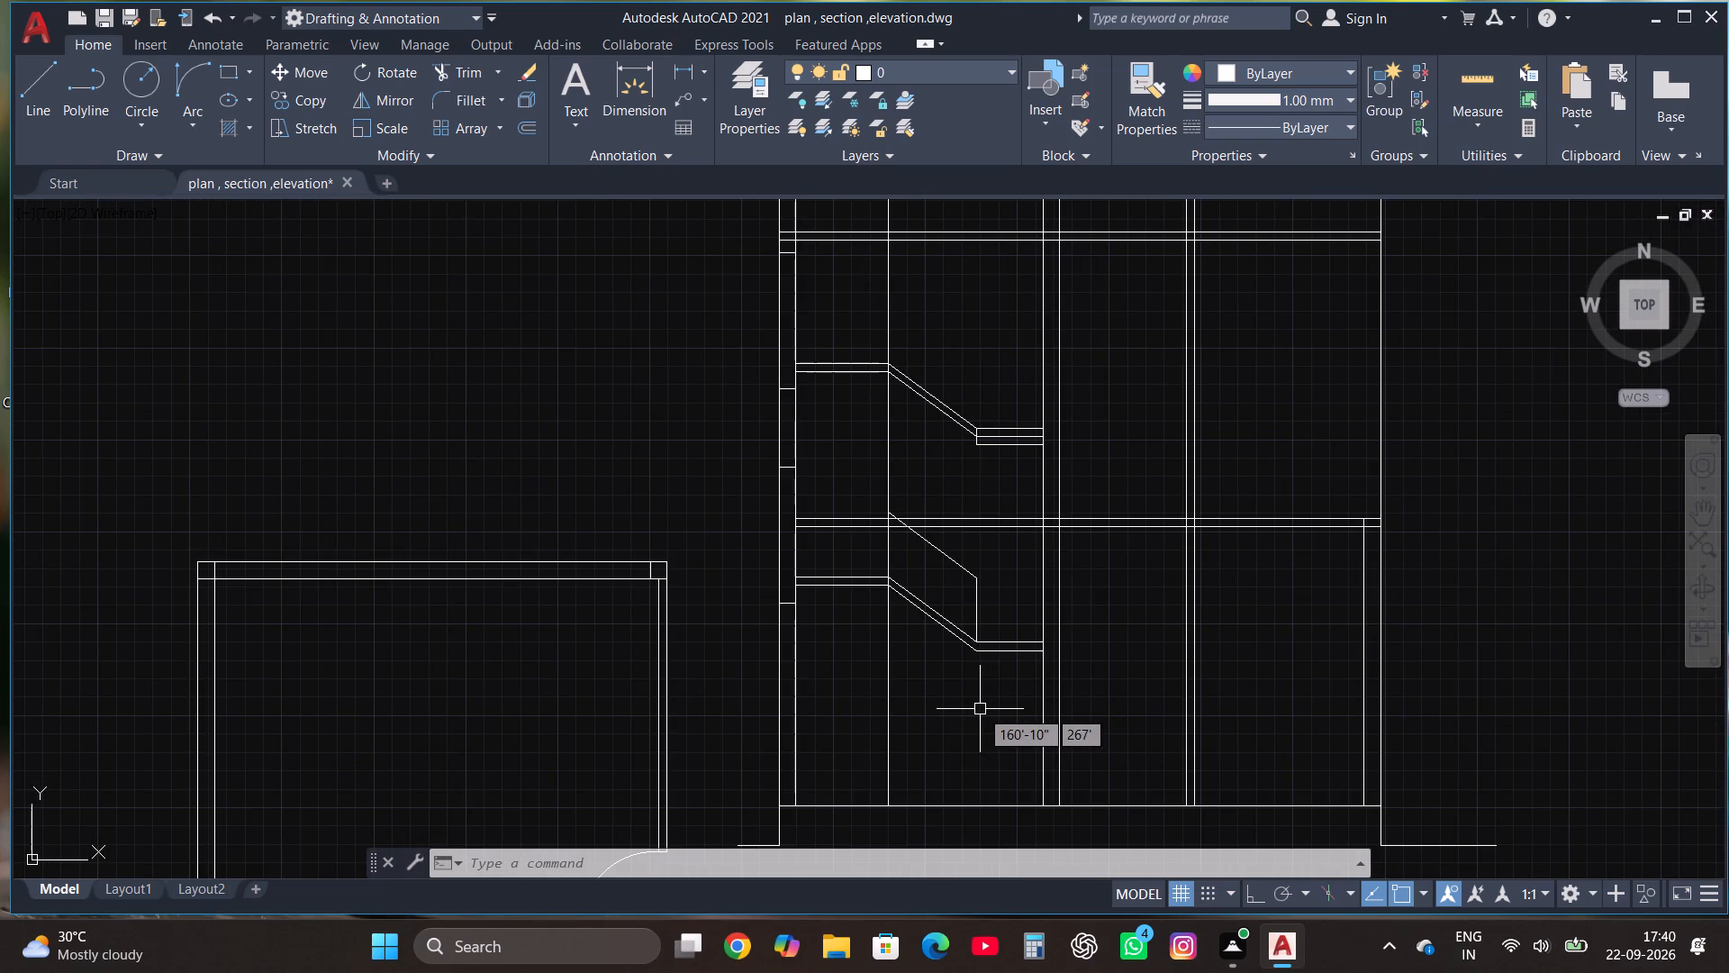
pyautogui.scroll(-2, 980, 752)
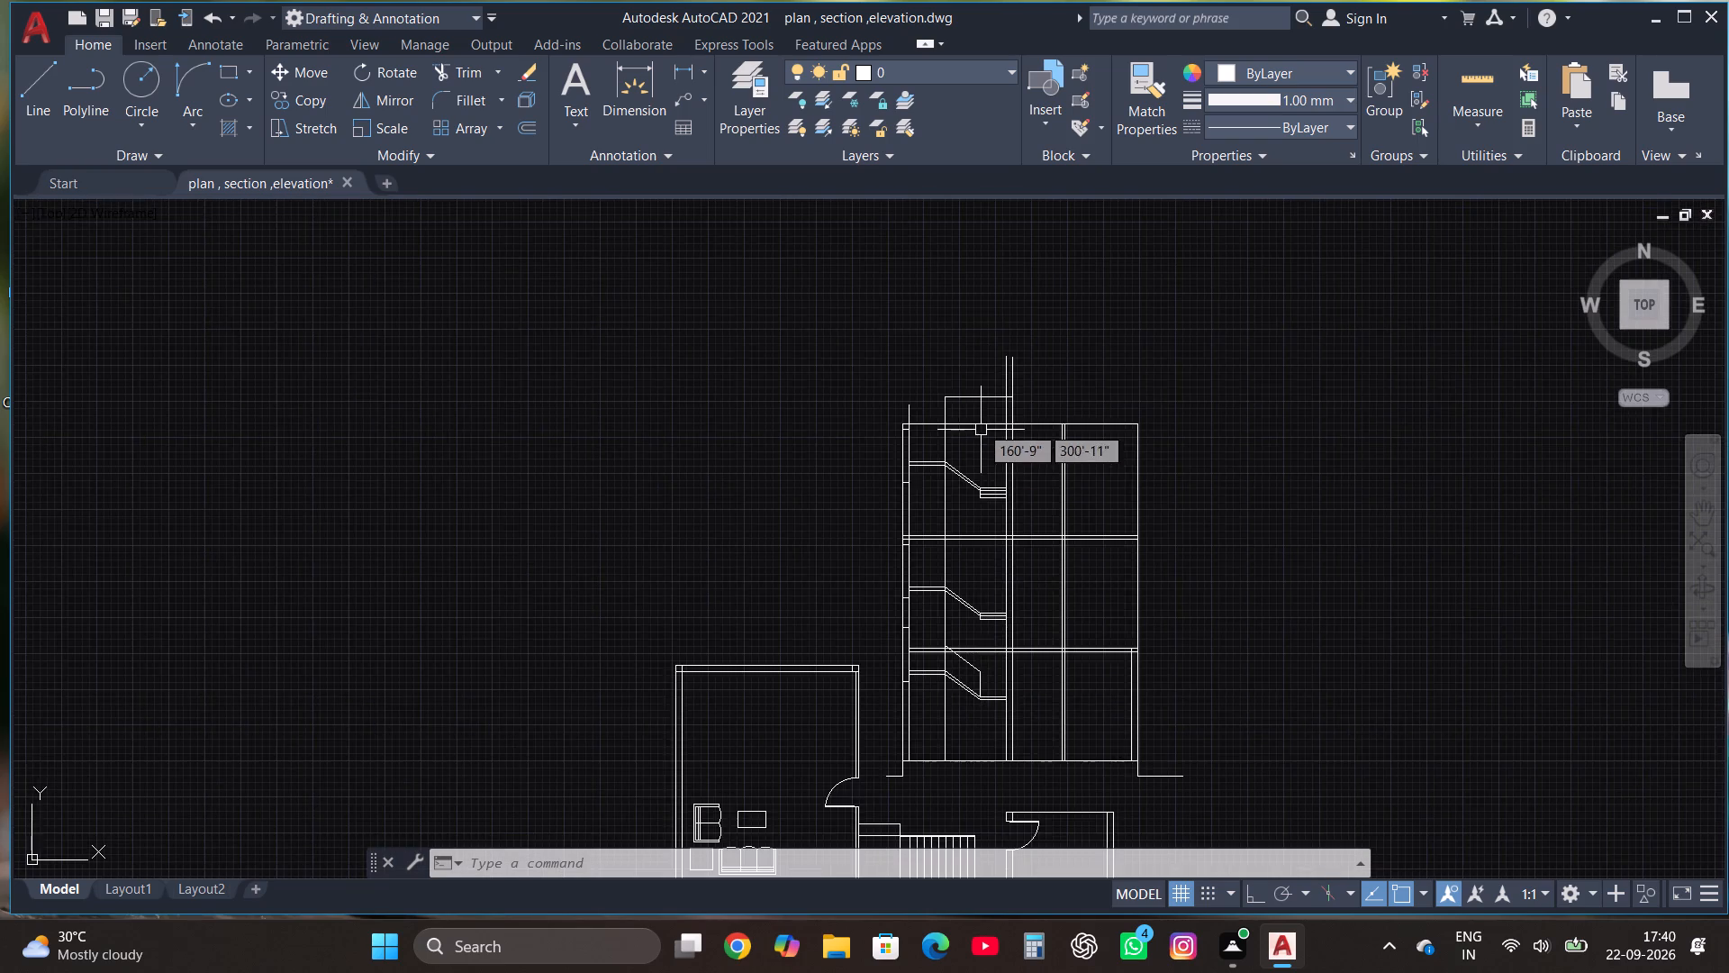
pyautogui.scroll(2, 979, 423)
pyautogui.scroll(1, 990, 646)
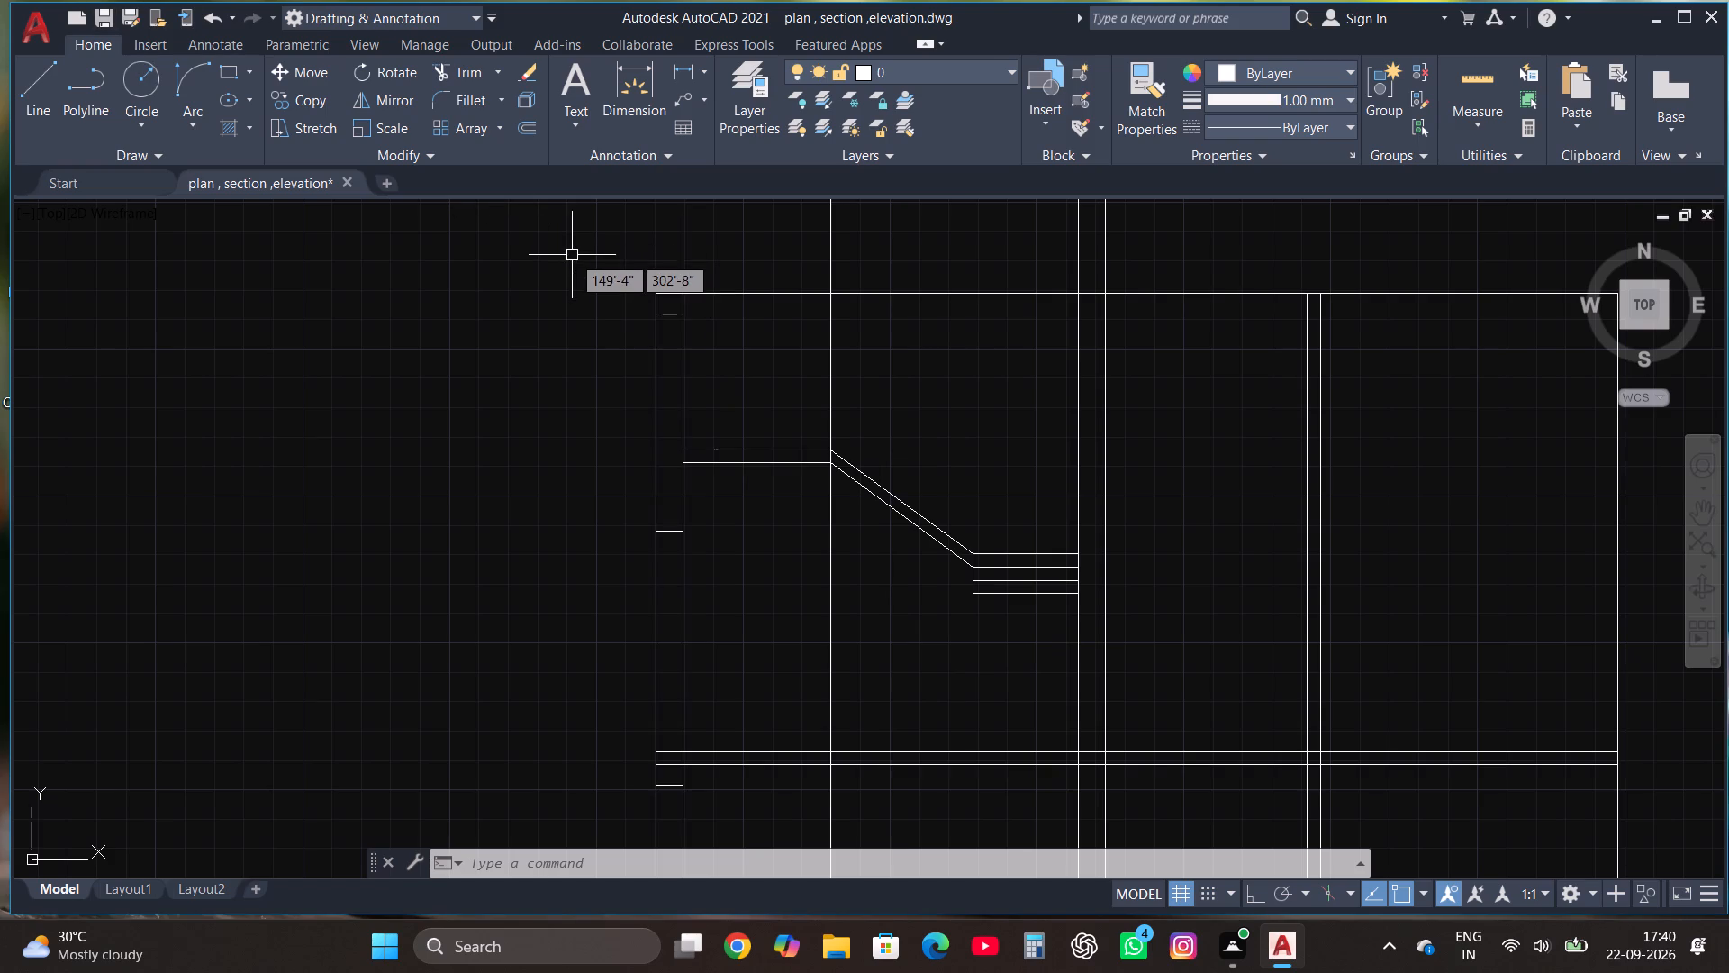
pyautogui.click(906, 506)
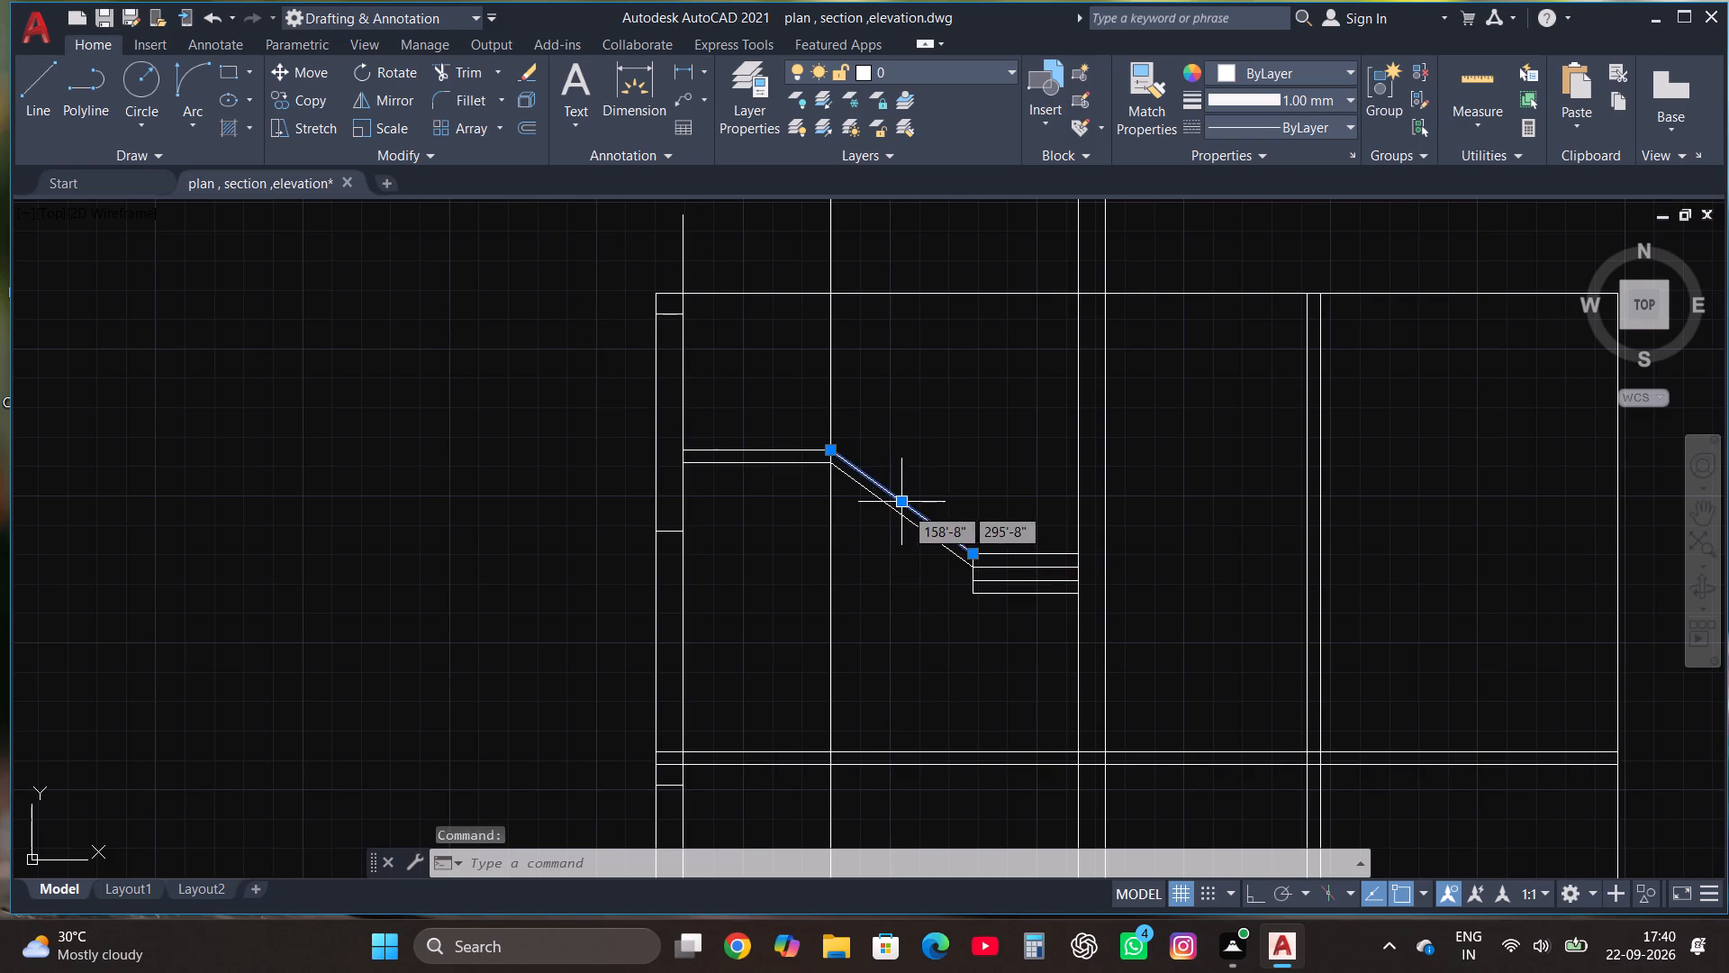
pyautogui.click(312, 105)
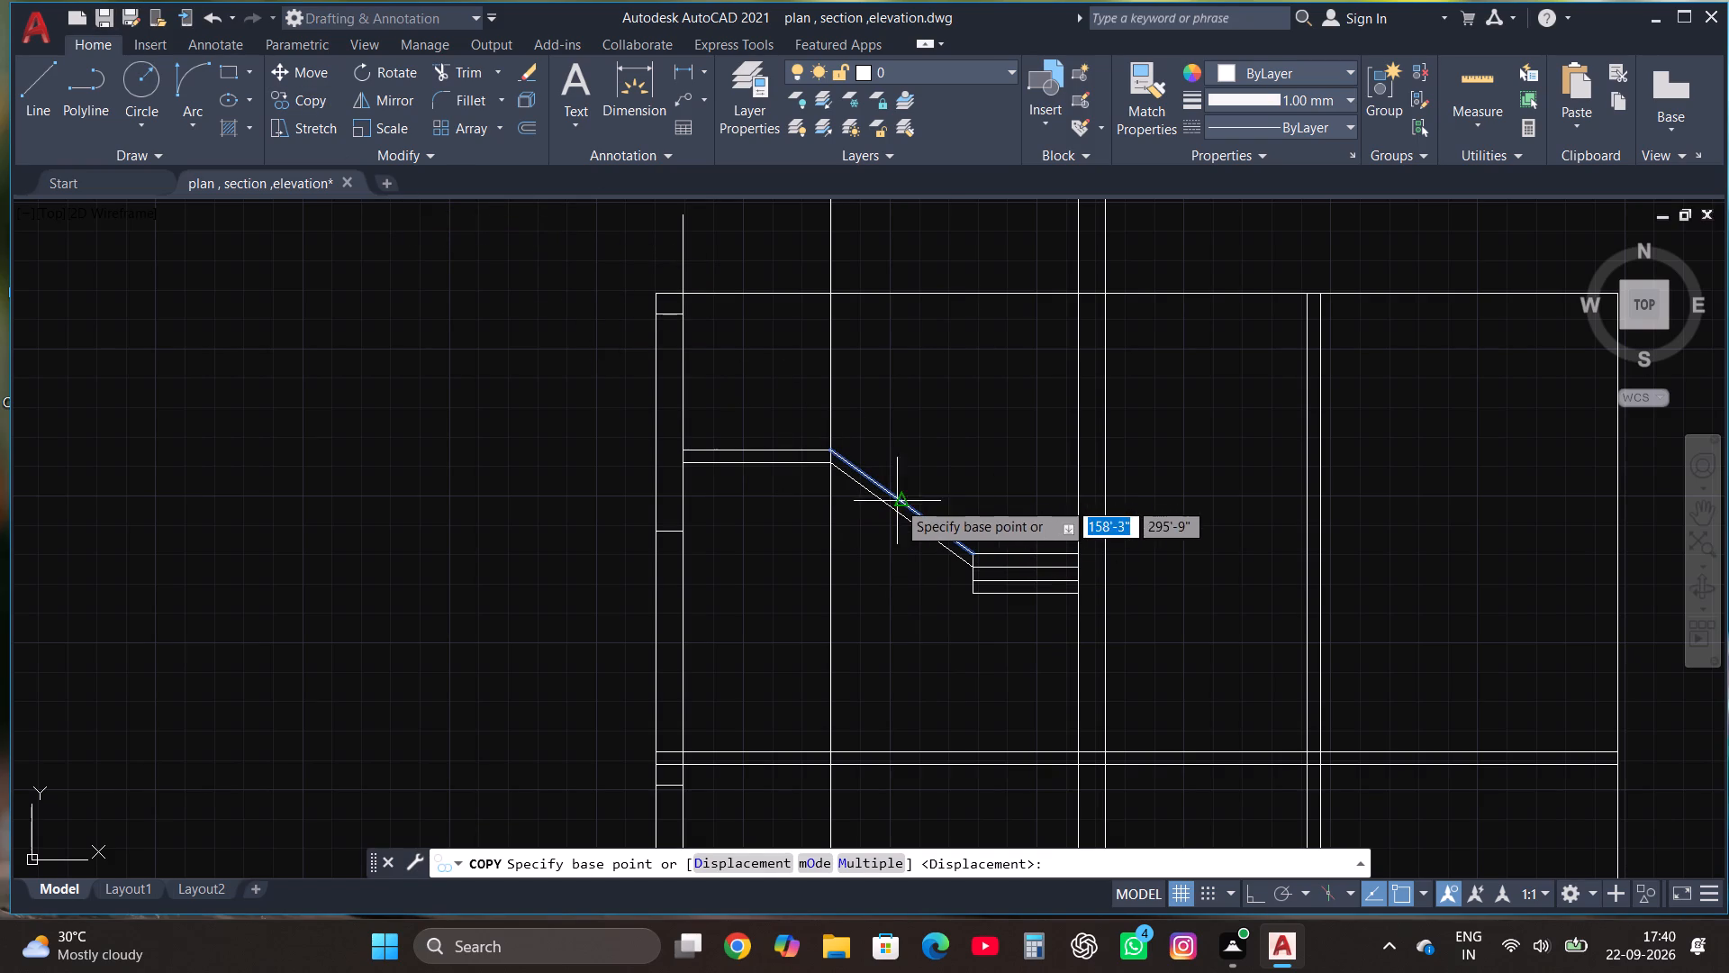
pyautogui.click(898, 501)
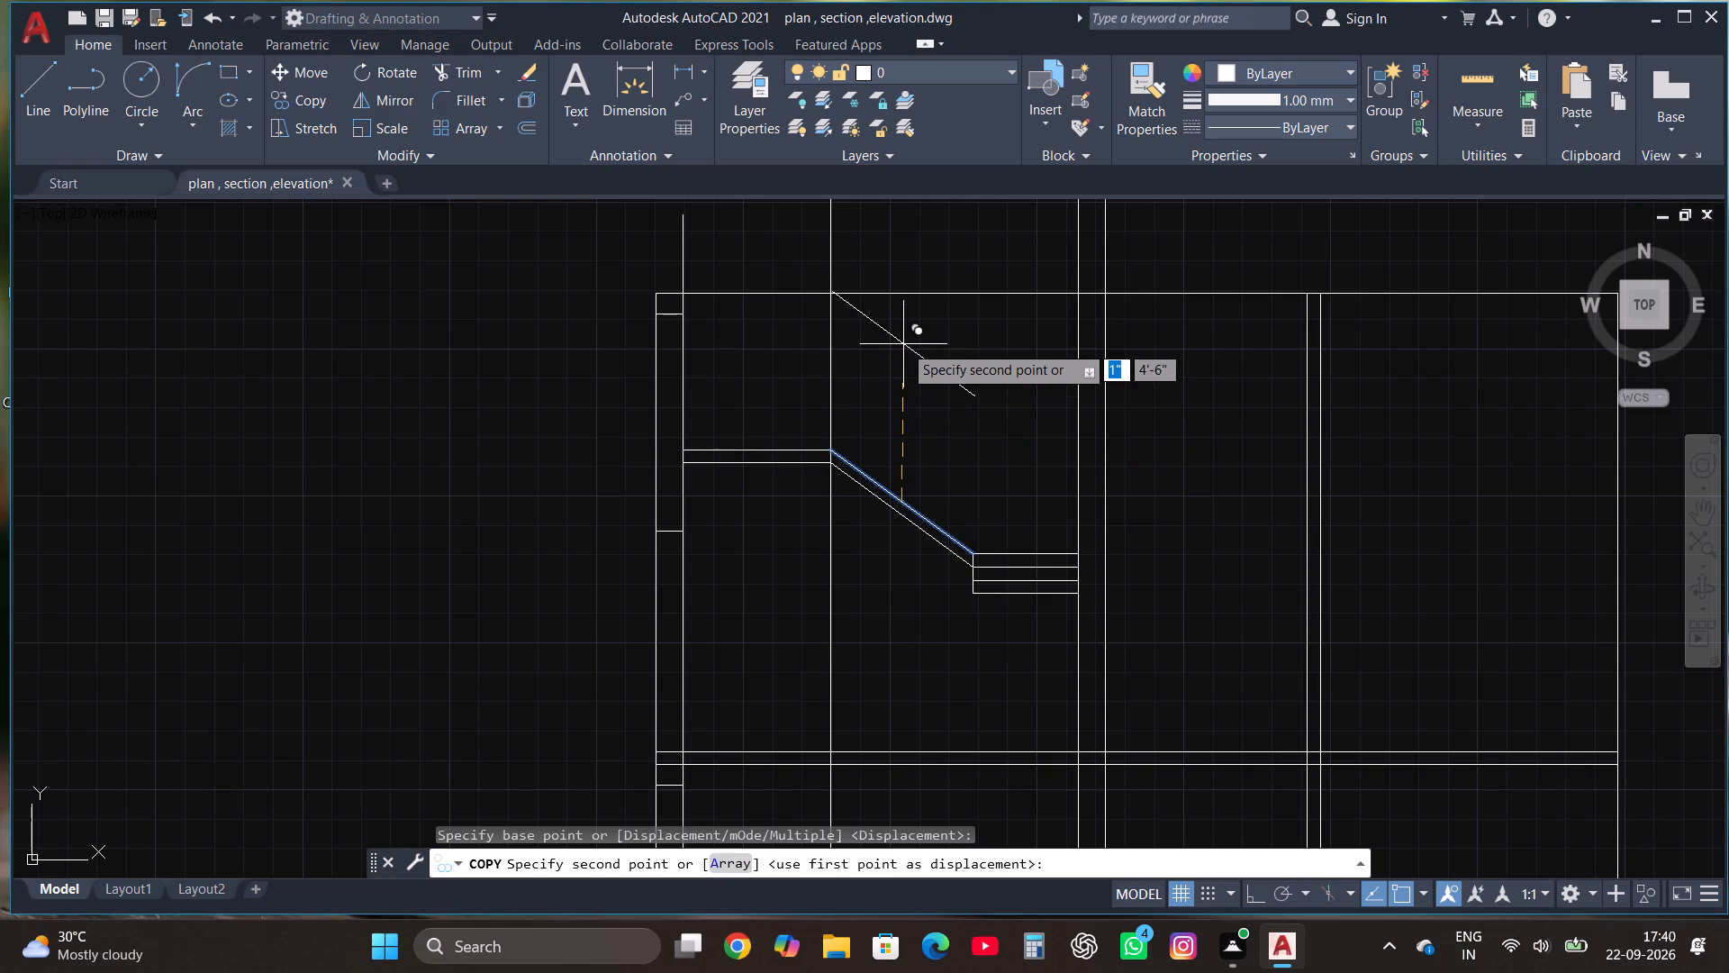
pyautogui.click(900, 346)
pyautogui.scroll(-1, 889, 525)
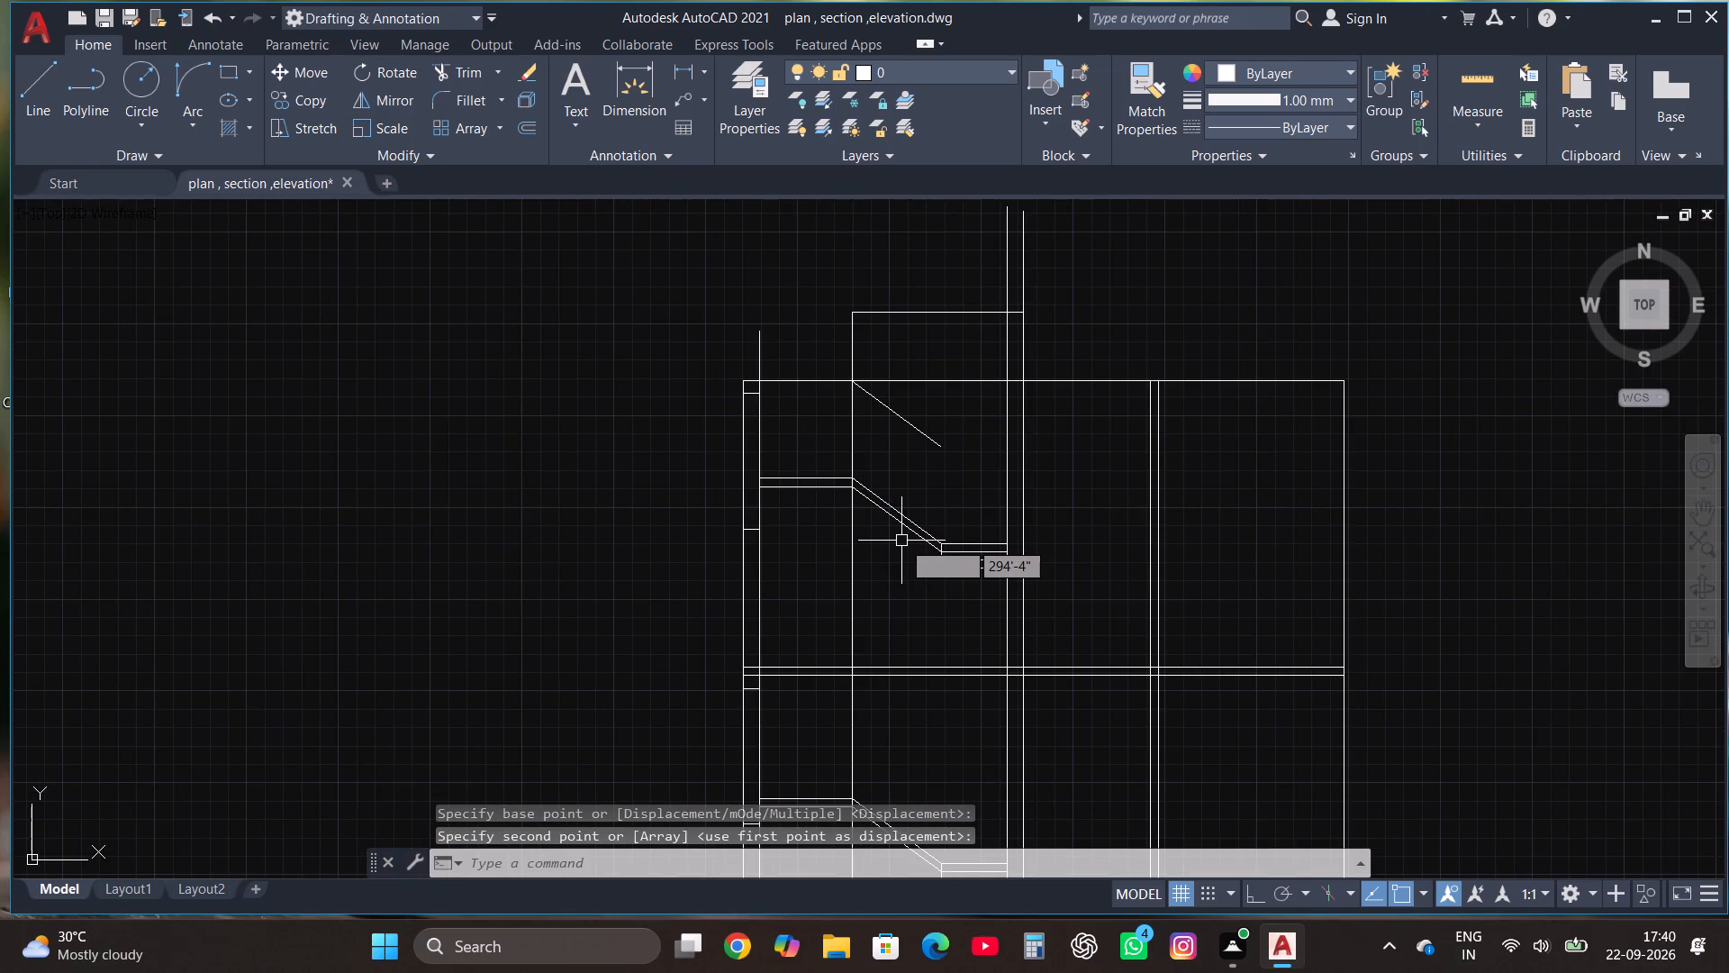
pyautogui.press('Escape')
# Copy the top storey's horizontal roof line 4.5" down to form the roof slab.
pyautogui.click(1099, 384)
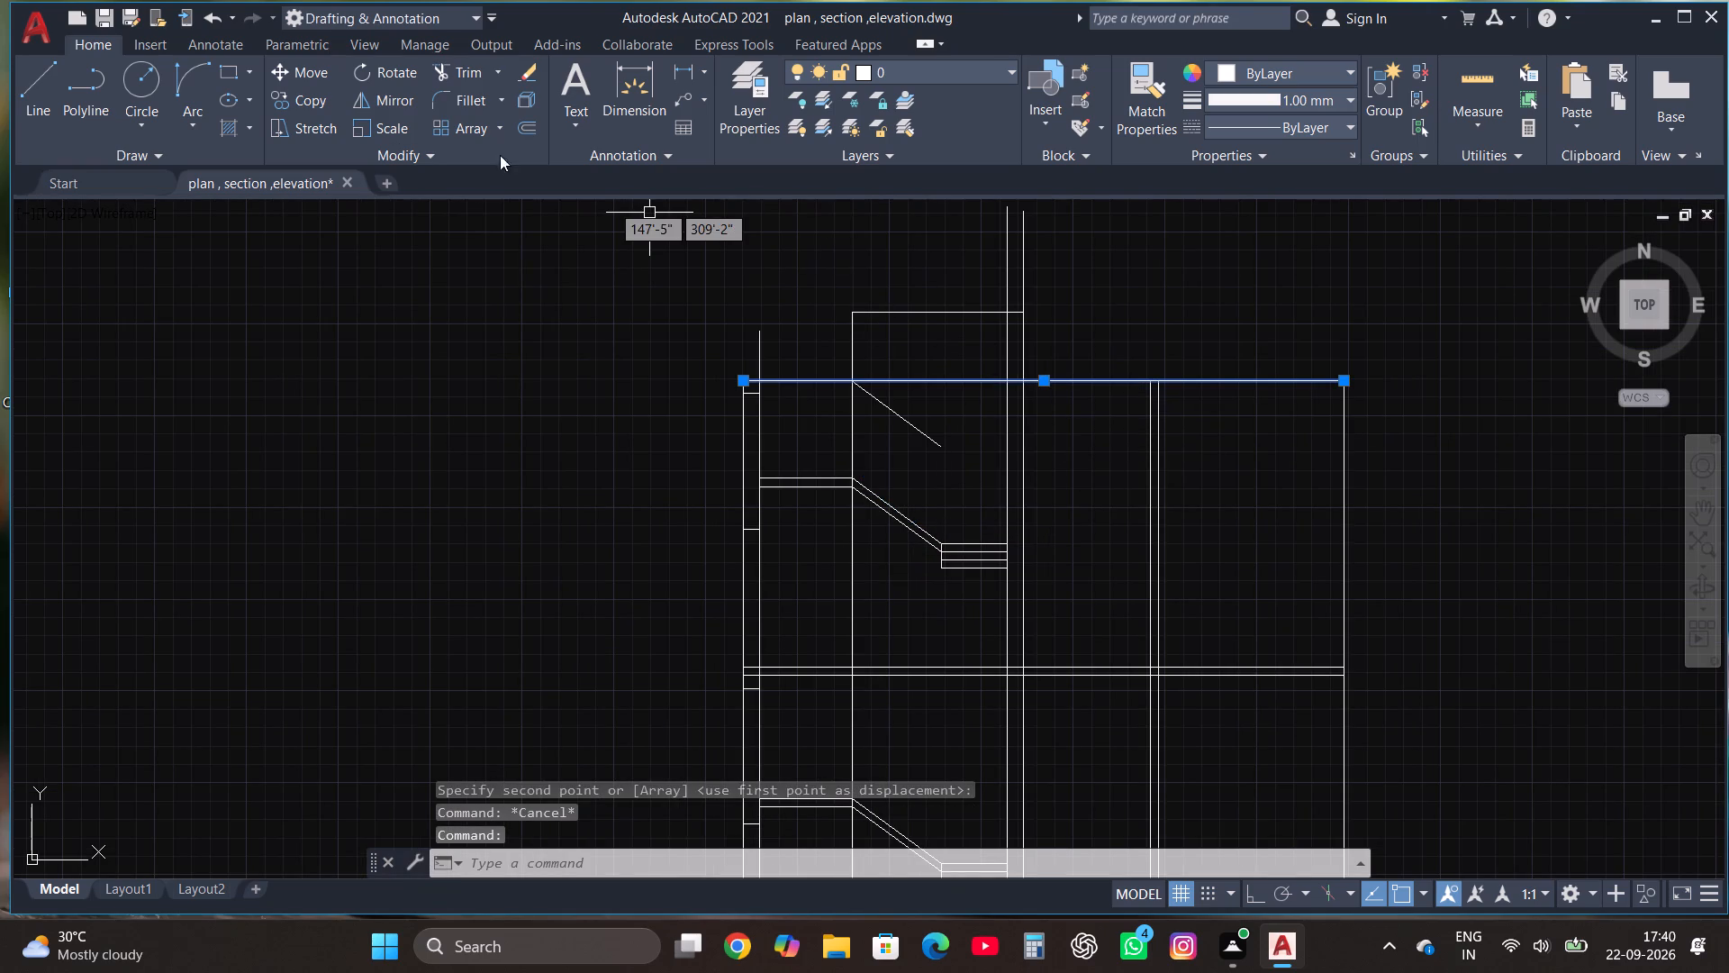
pyautogui.click(291, 96)
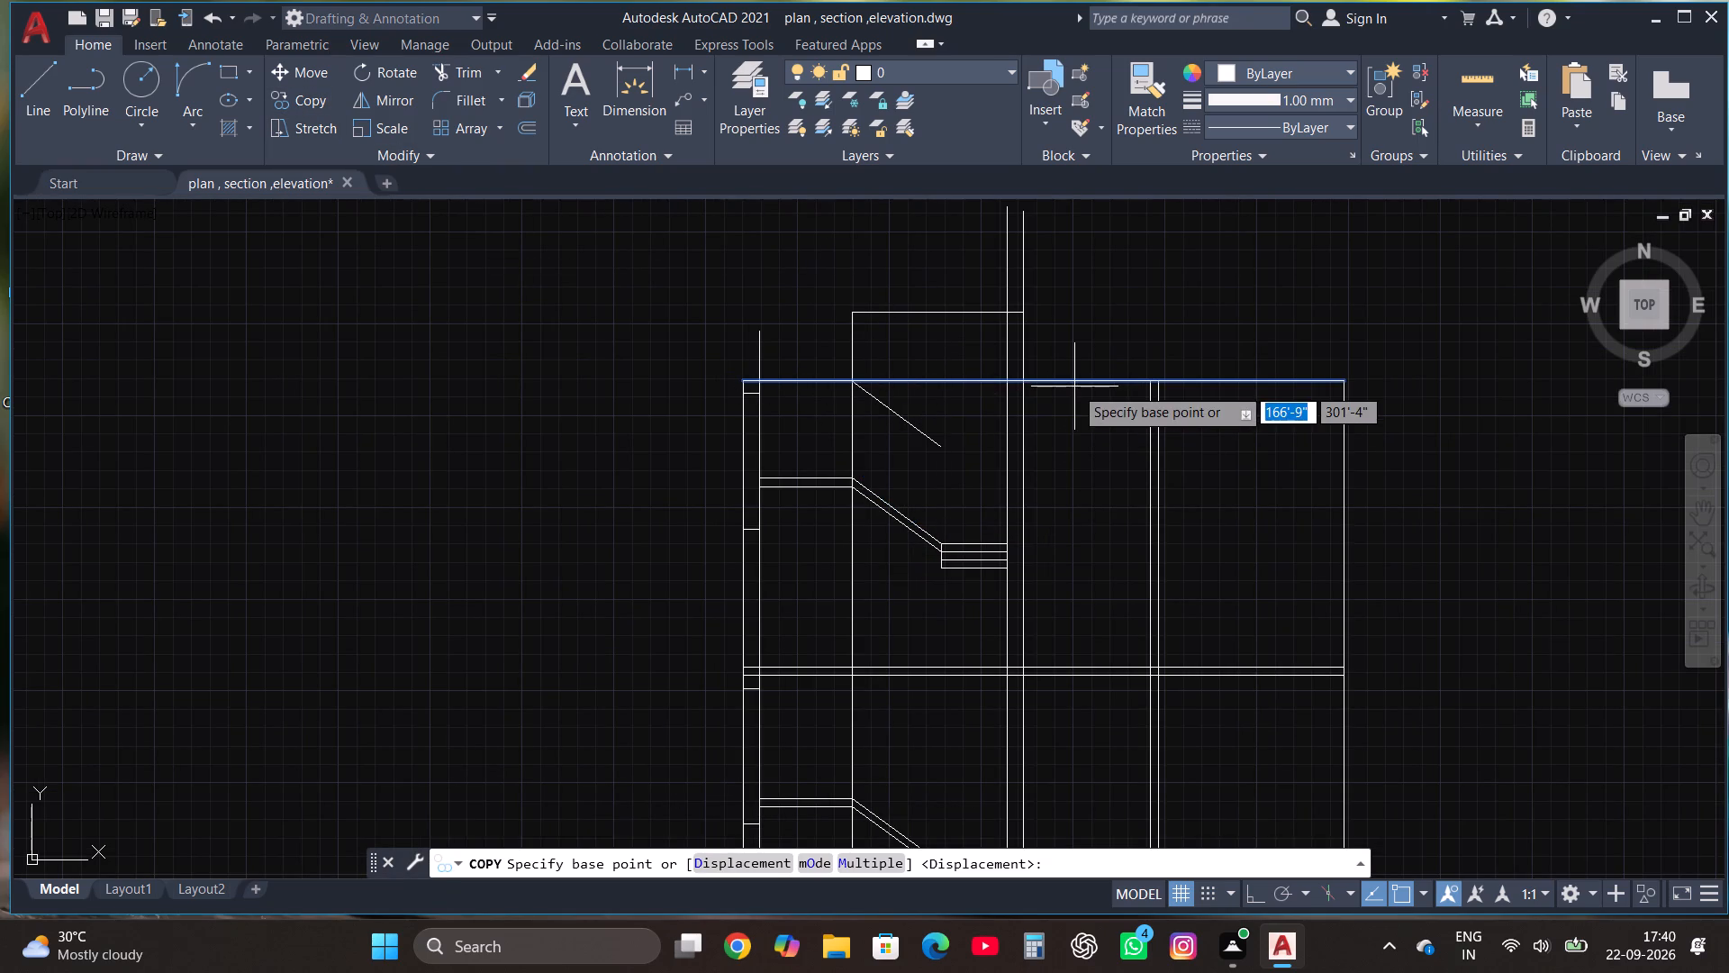
pyautogui.click(1073, 382)
pyautogui.write('4.5"')
pyautogui.press('Return')
pyautogui.press('Escape')
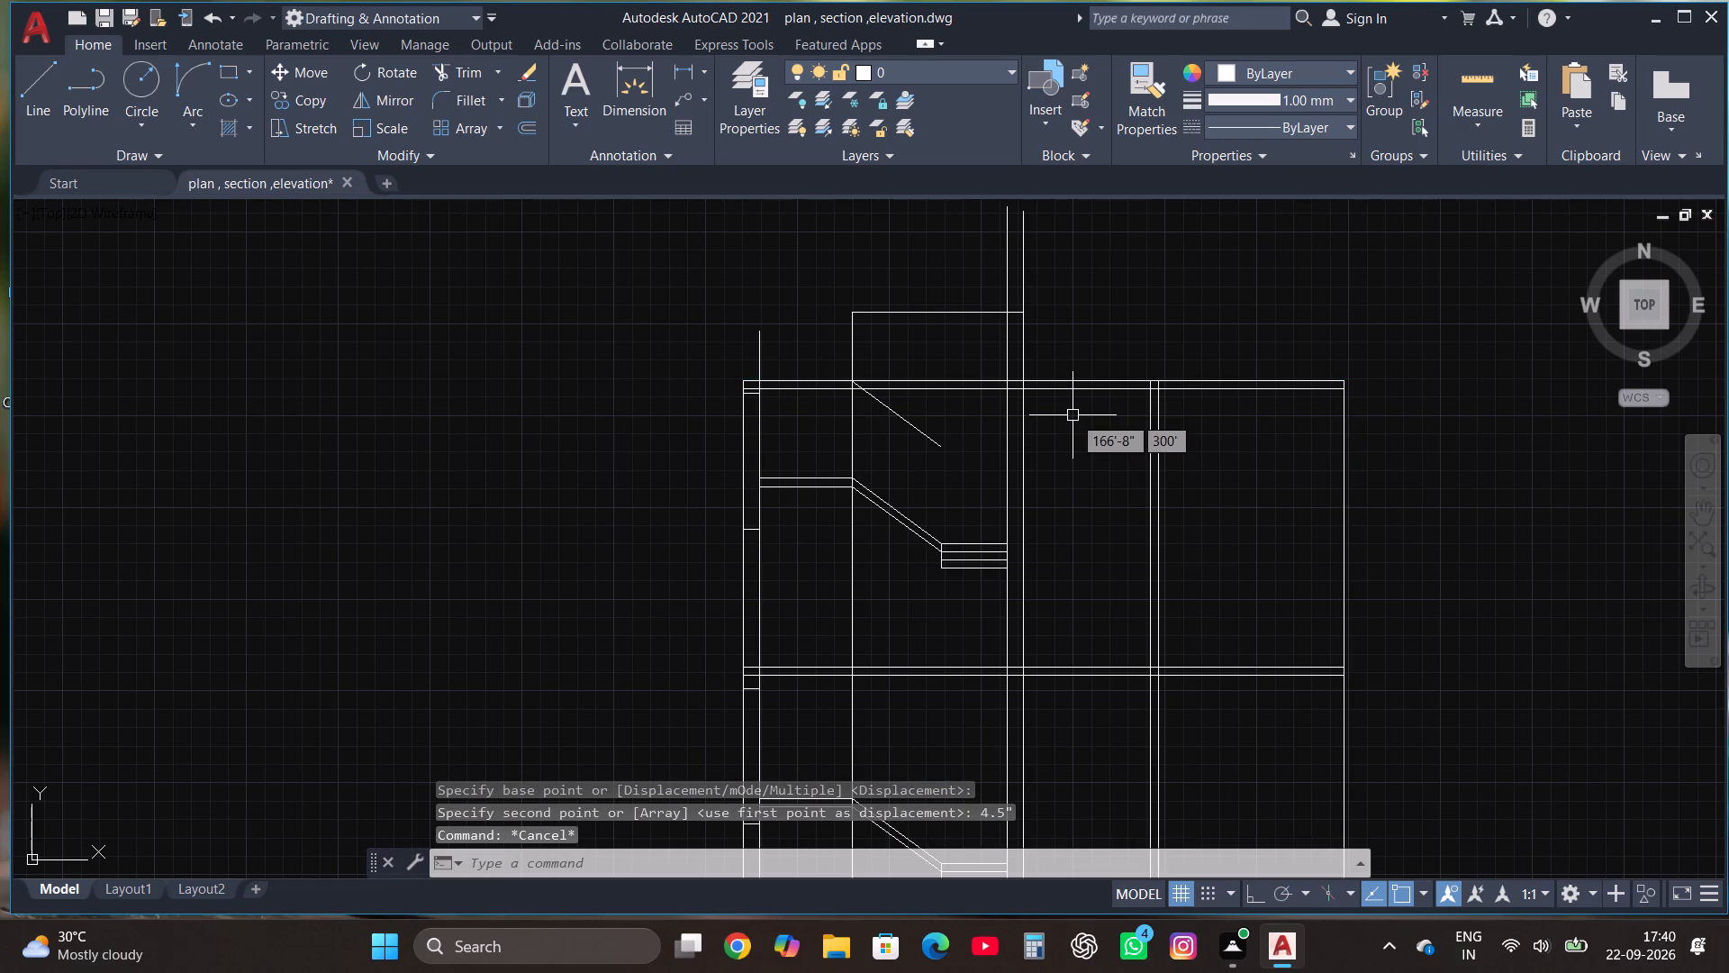
# Stretch the lower end of the top storey's copied sloped line down past the edge of the lower landing.
pyautogui.scroll(1, 909, 432)
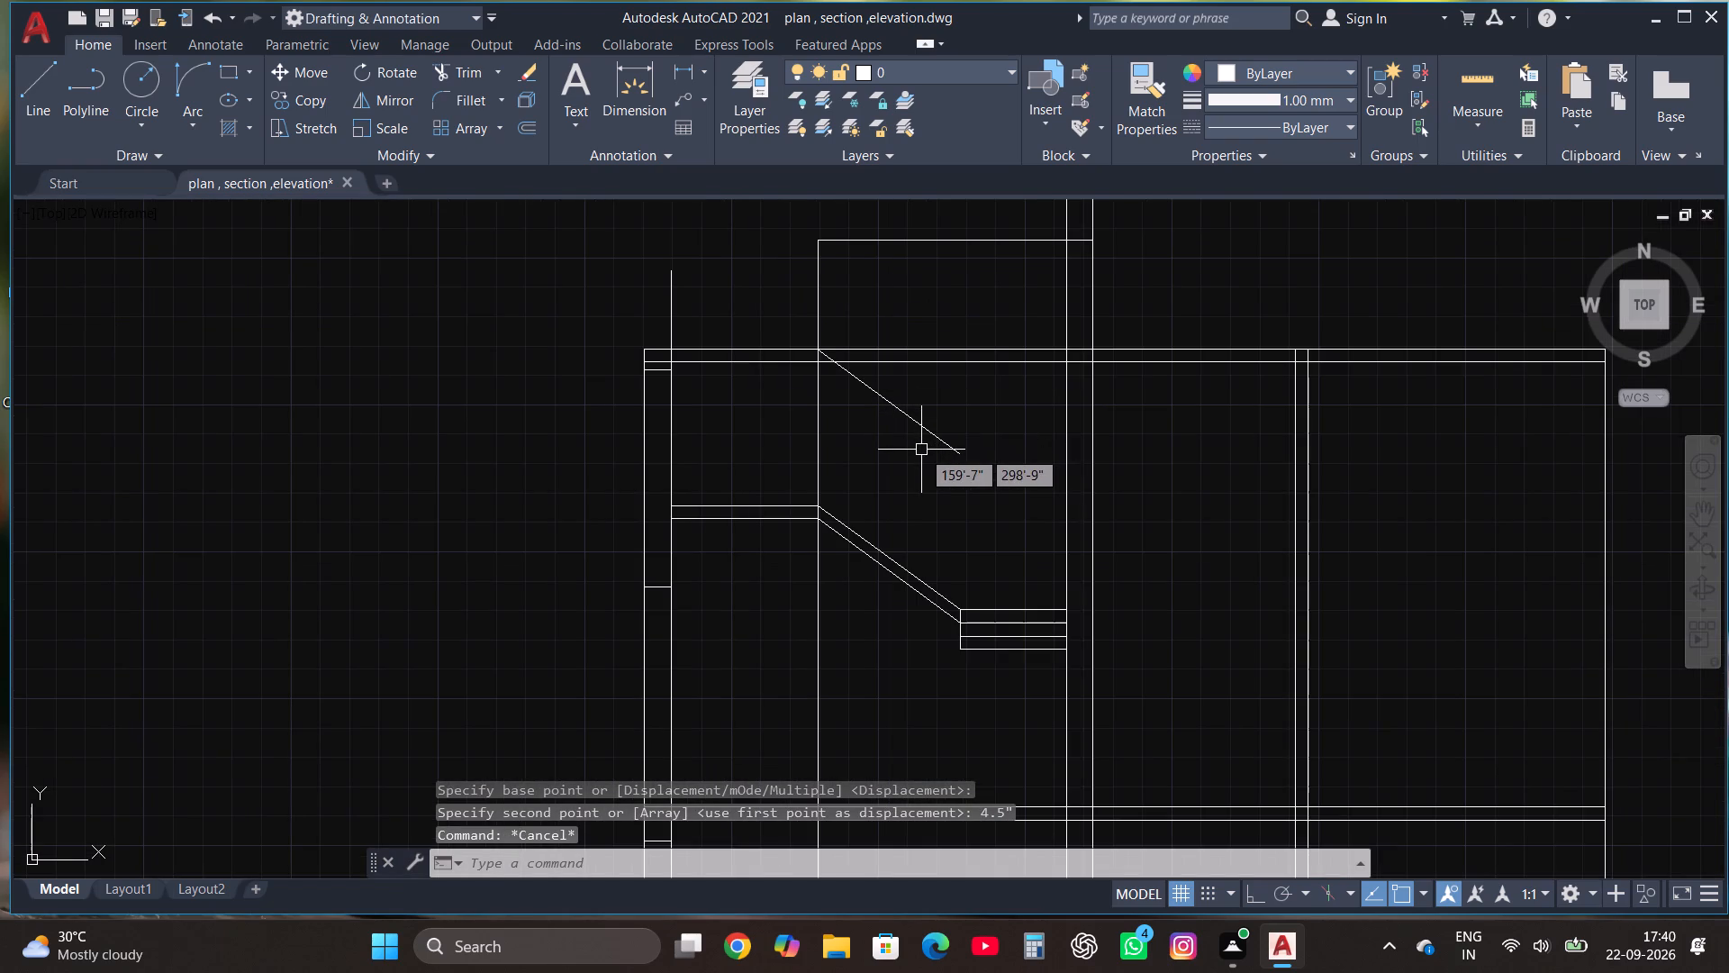
pyautogui.click(926, 427)
pyautogui.click(954, 450)
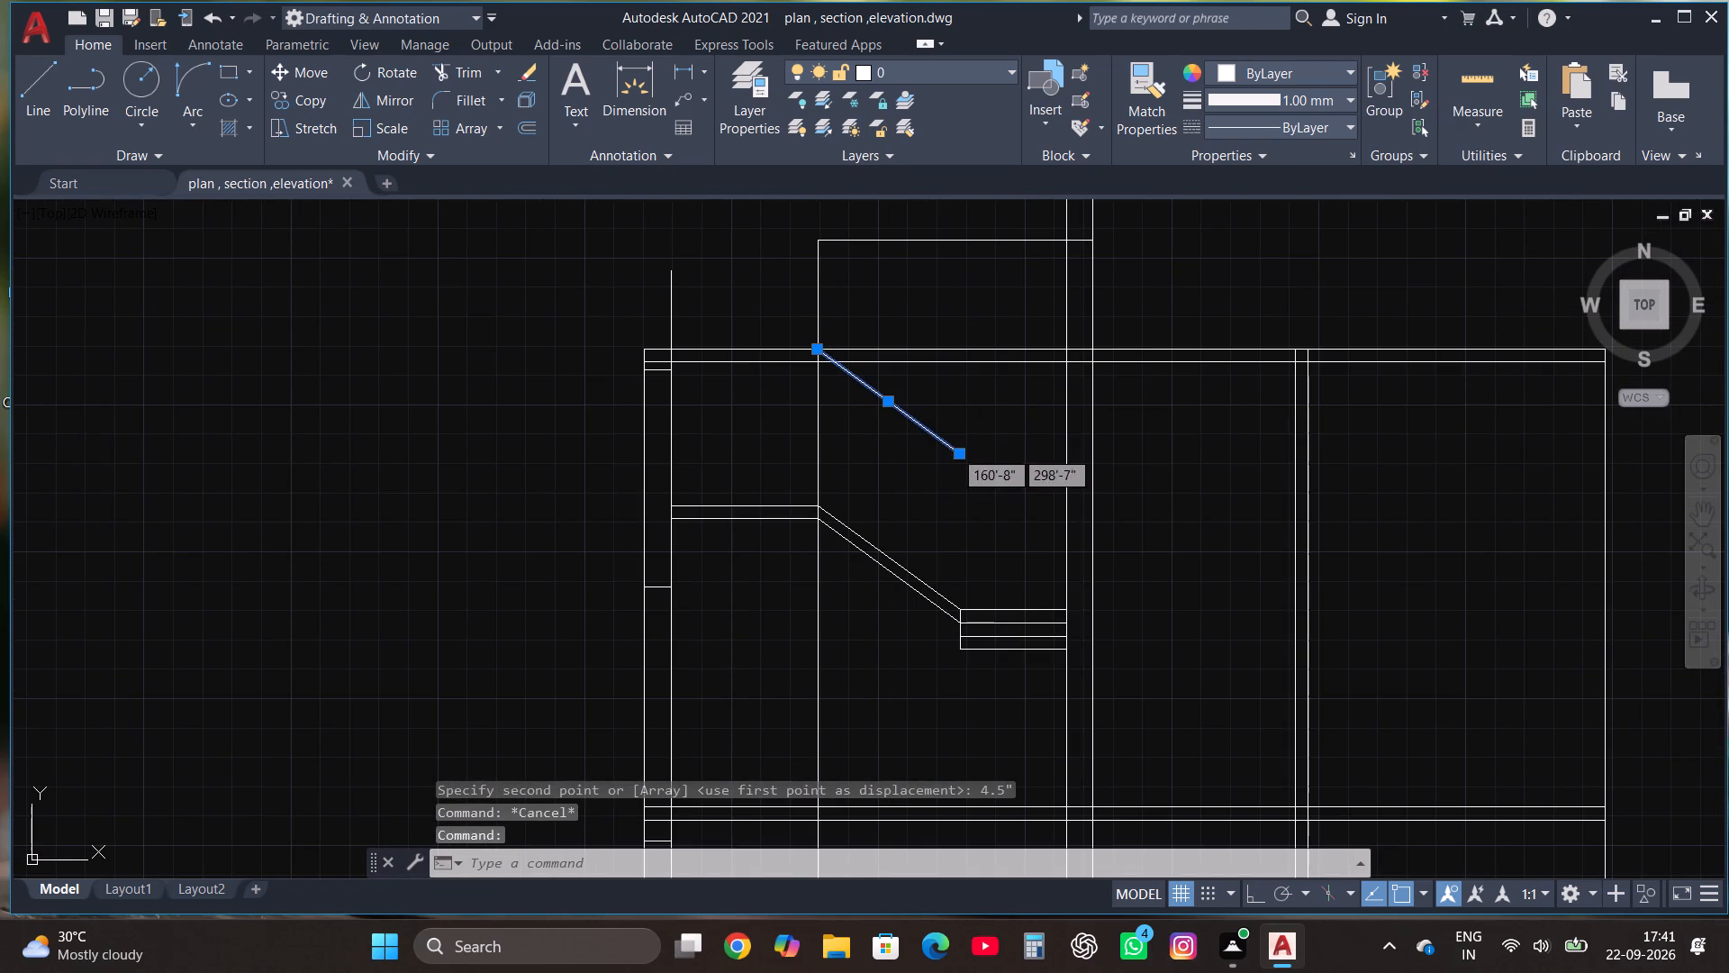
pyautogui.click(960, 441)
pyautogui.press('Escape')
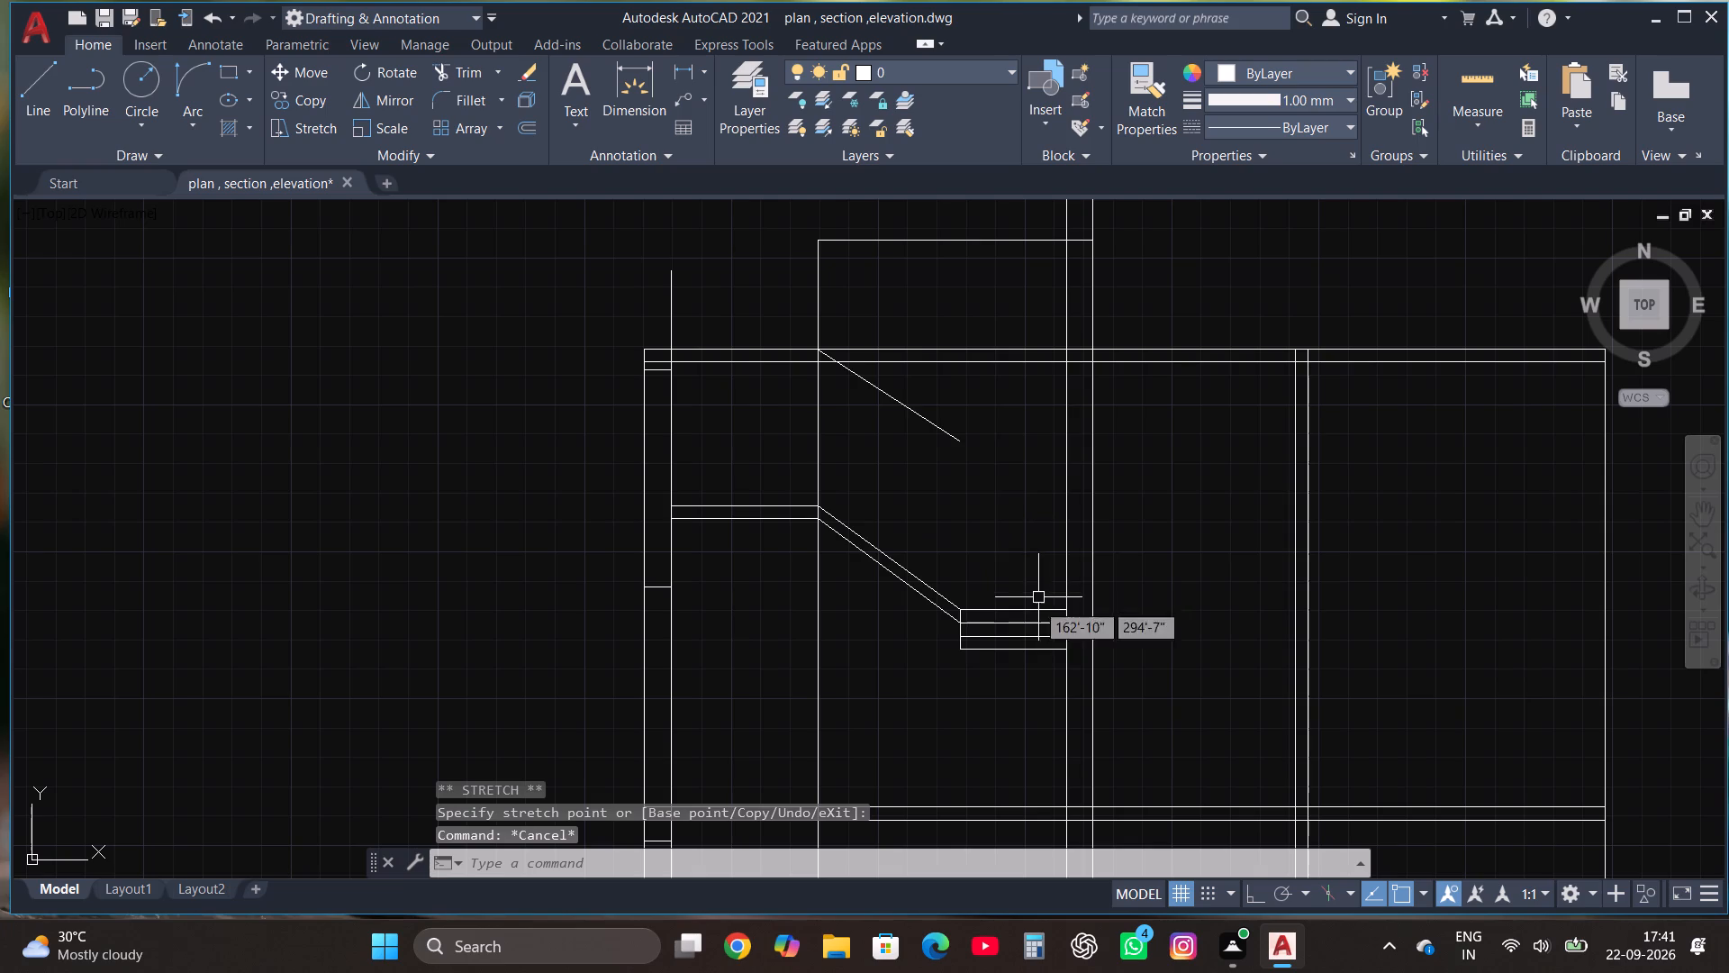
pyautogui.click(953, 431)
pyautogui.scroll(2, 954, 444)
pyautogui.click(969, 438)
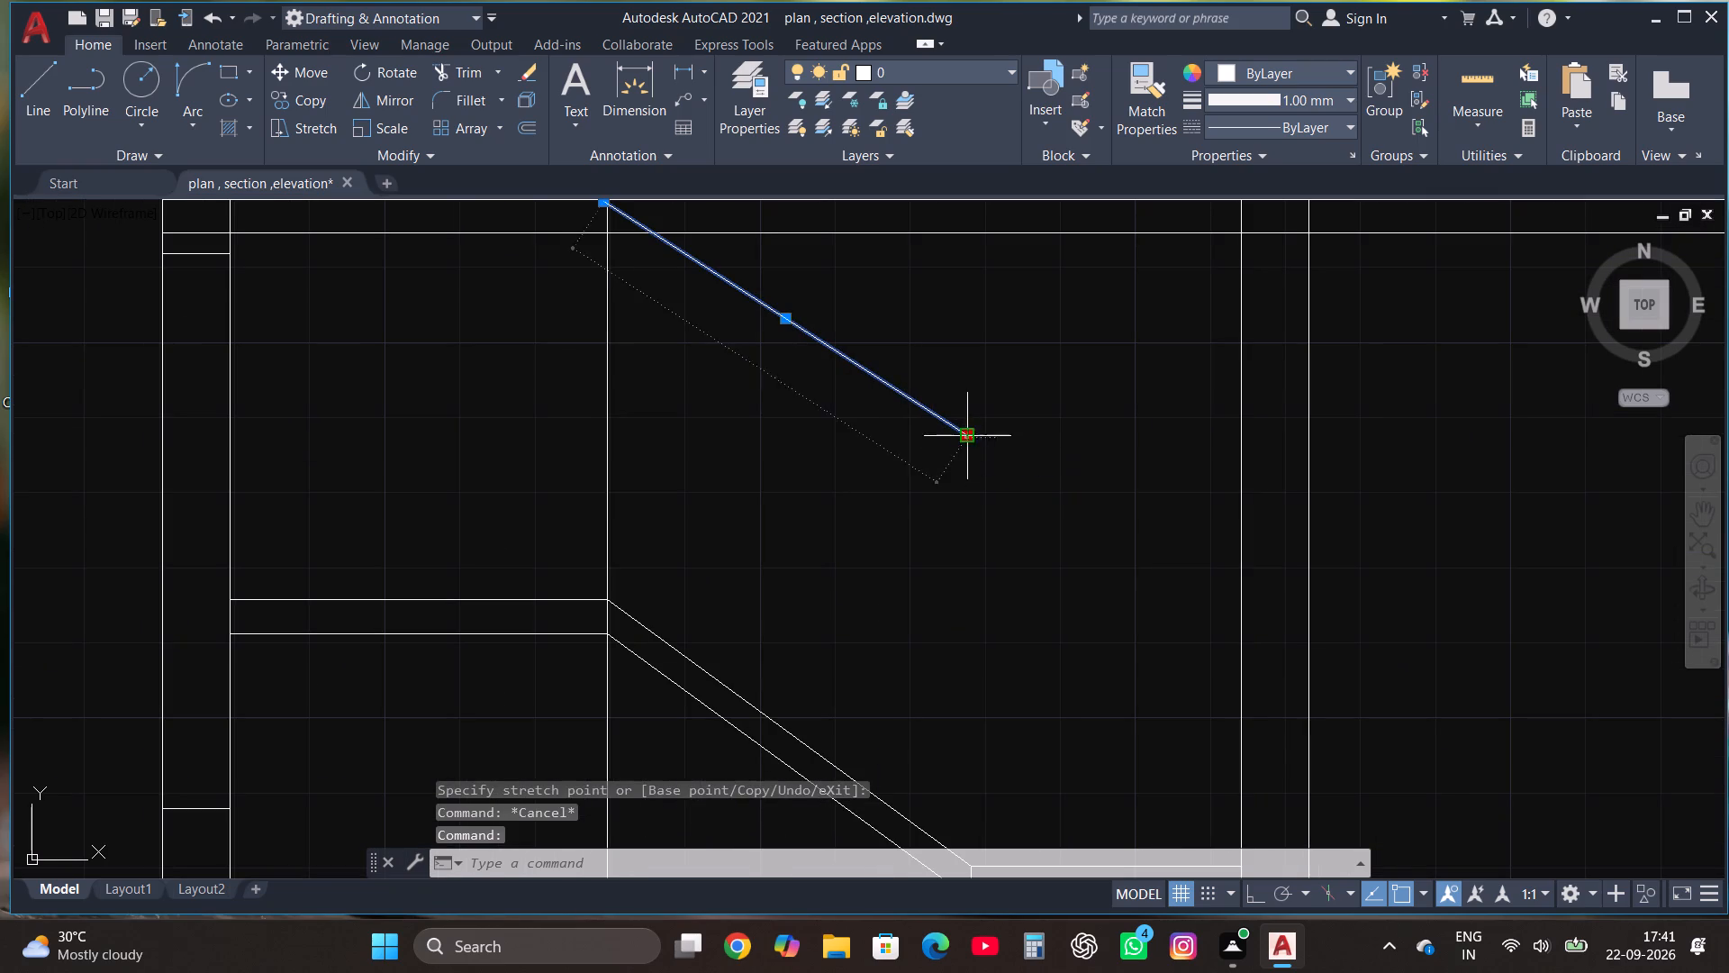
pyautogui.click(1036, 531)
pyautogui.press('Escape')
pyautogui.scroll(-2, 1049, 453)
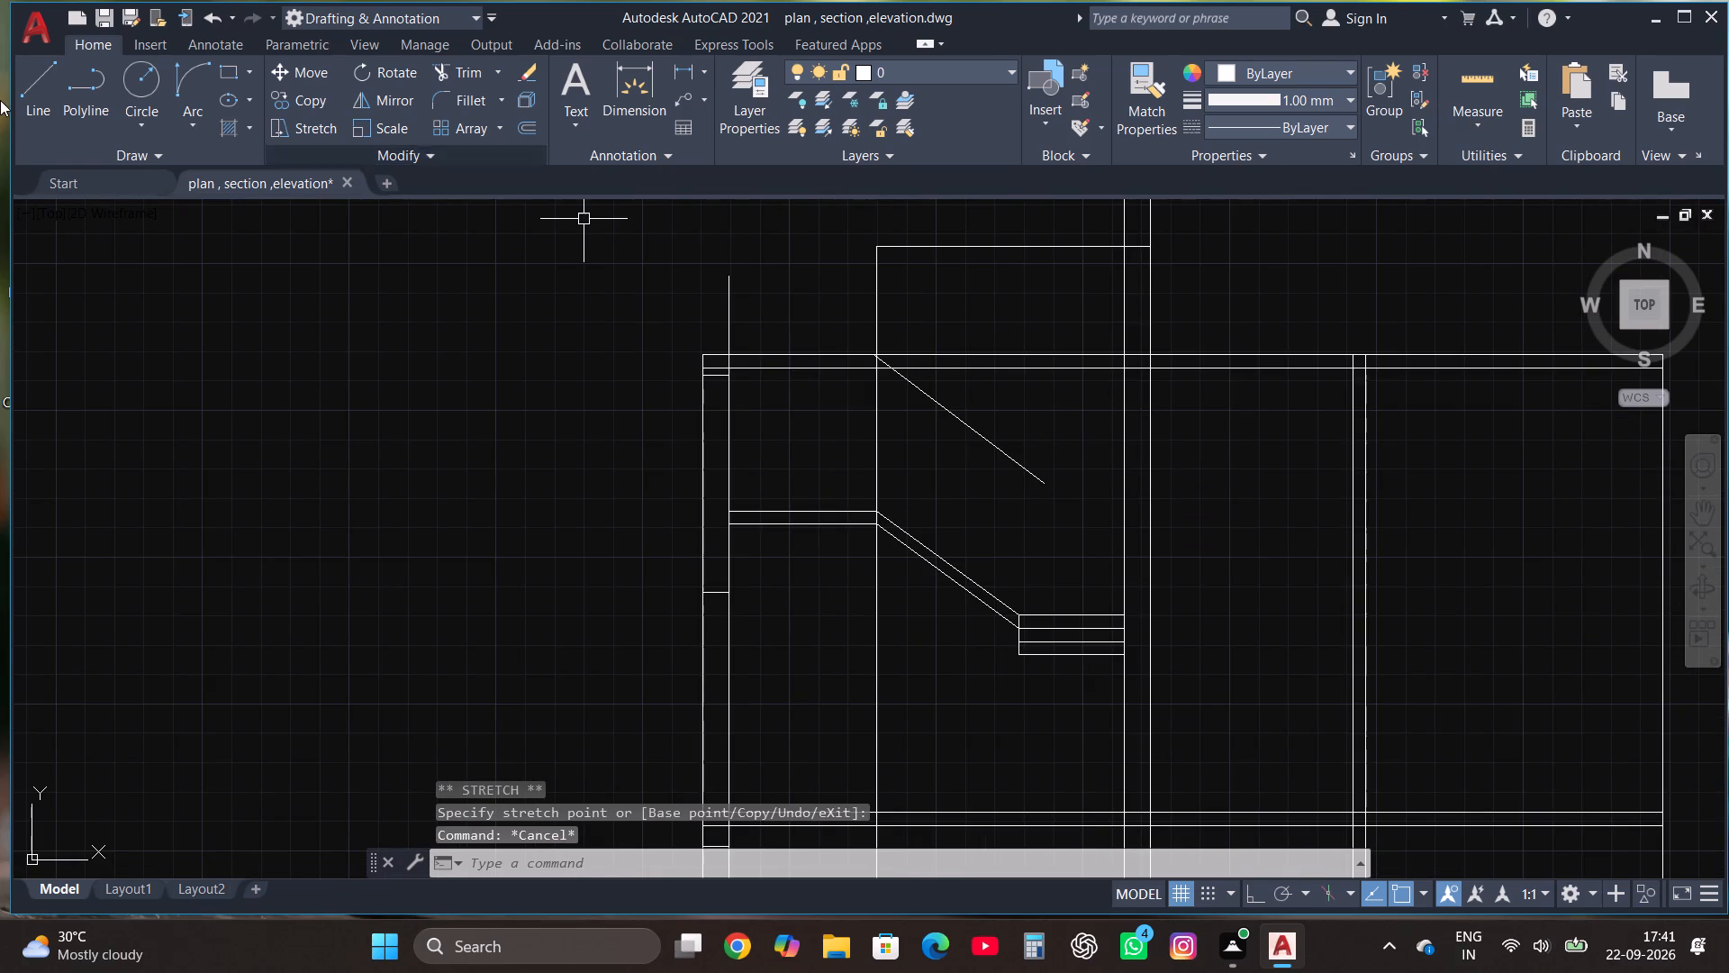
# Draw a vertical line from the top storey flight's lower top corner up past the copied sloped line.
pyautogui.click(41, 81)
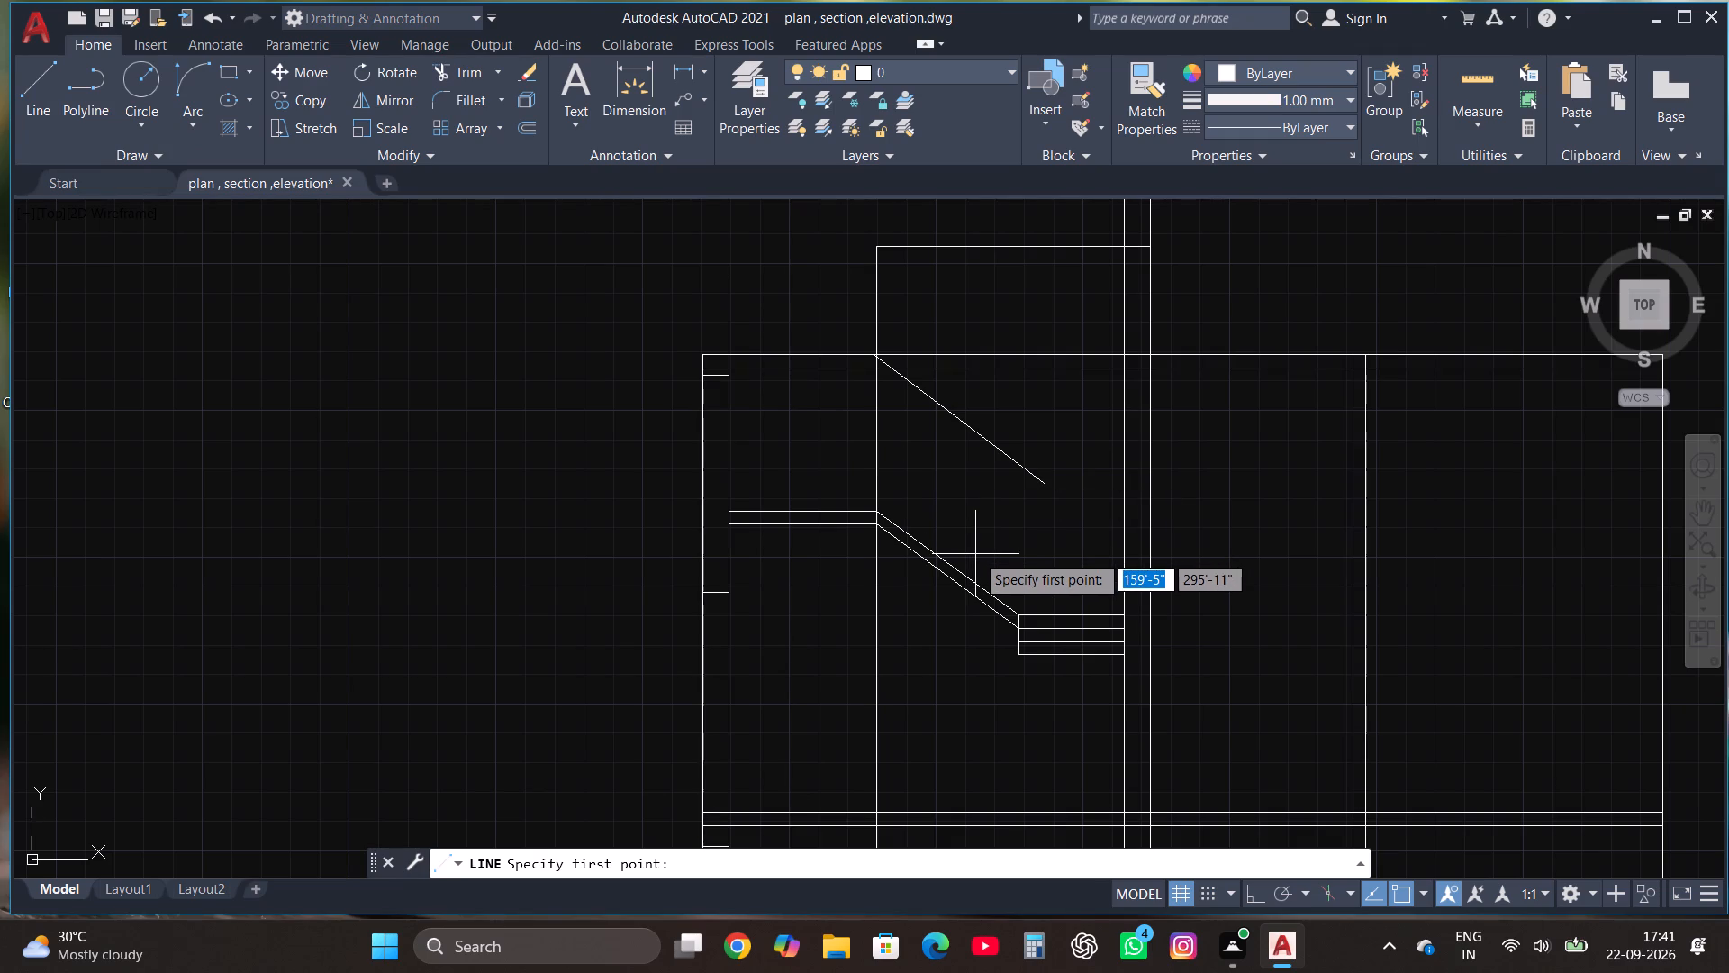
pyautogui.click(1015, 614)
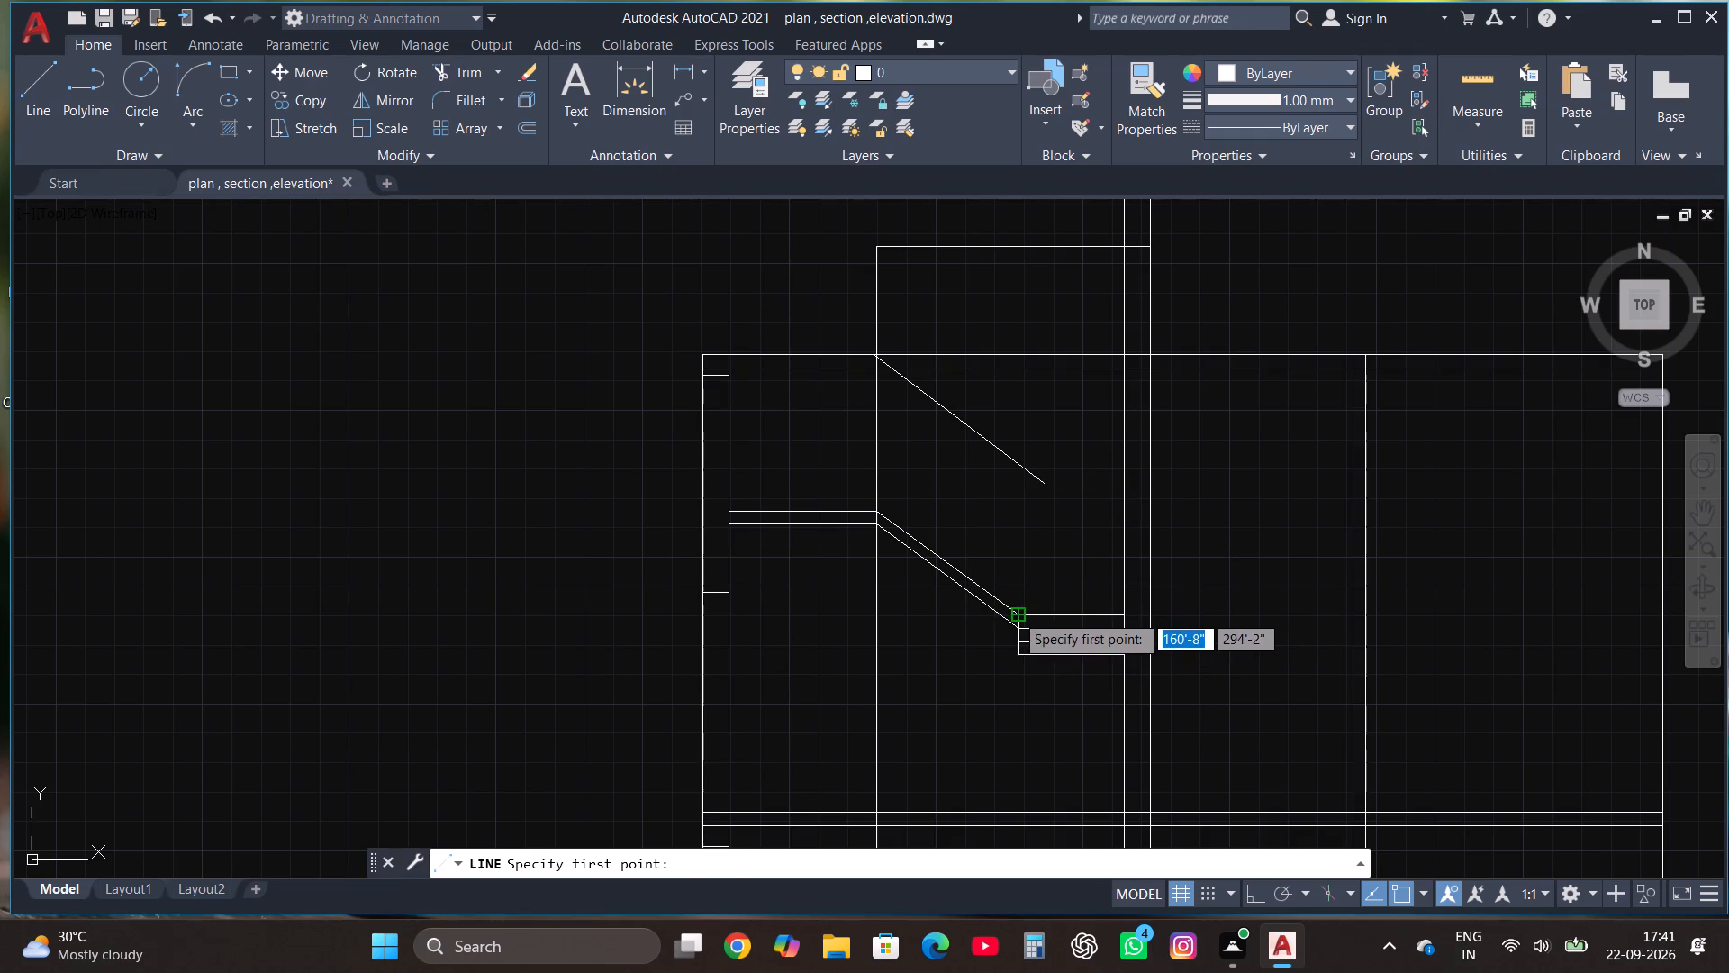
pyautogui.click(1016, 441)
pyautogui.press('Escape')
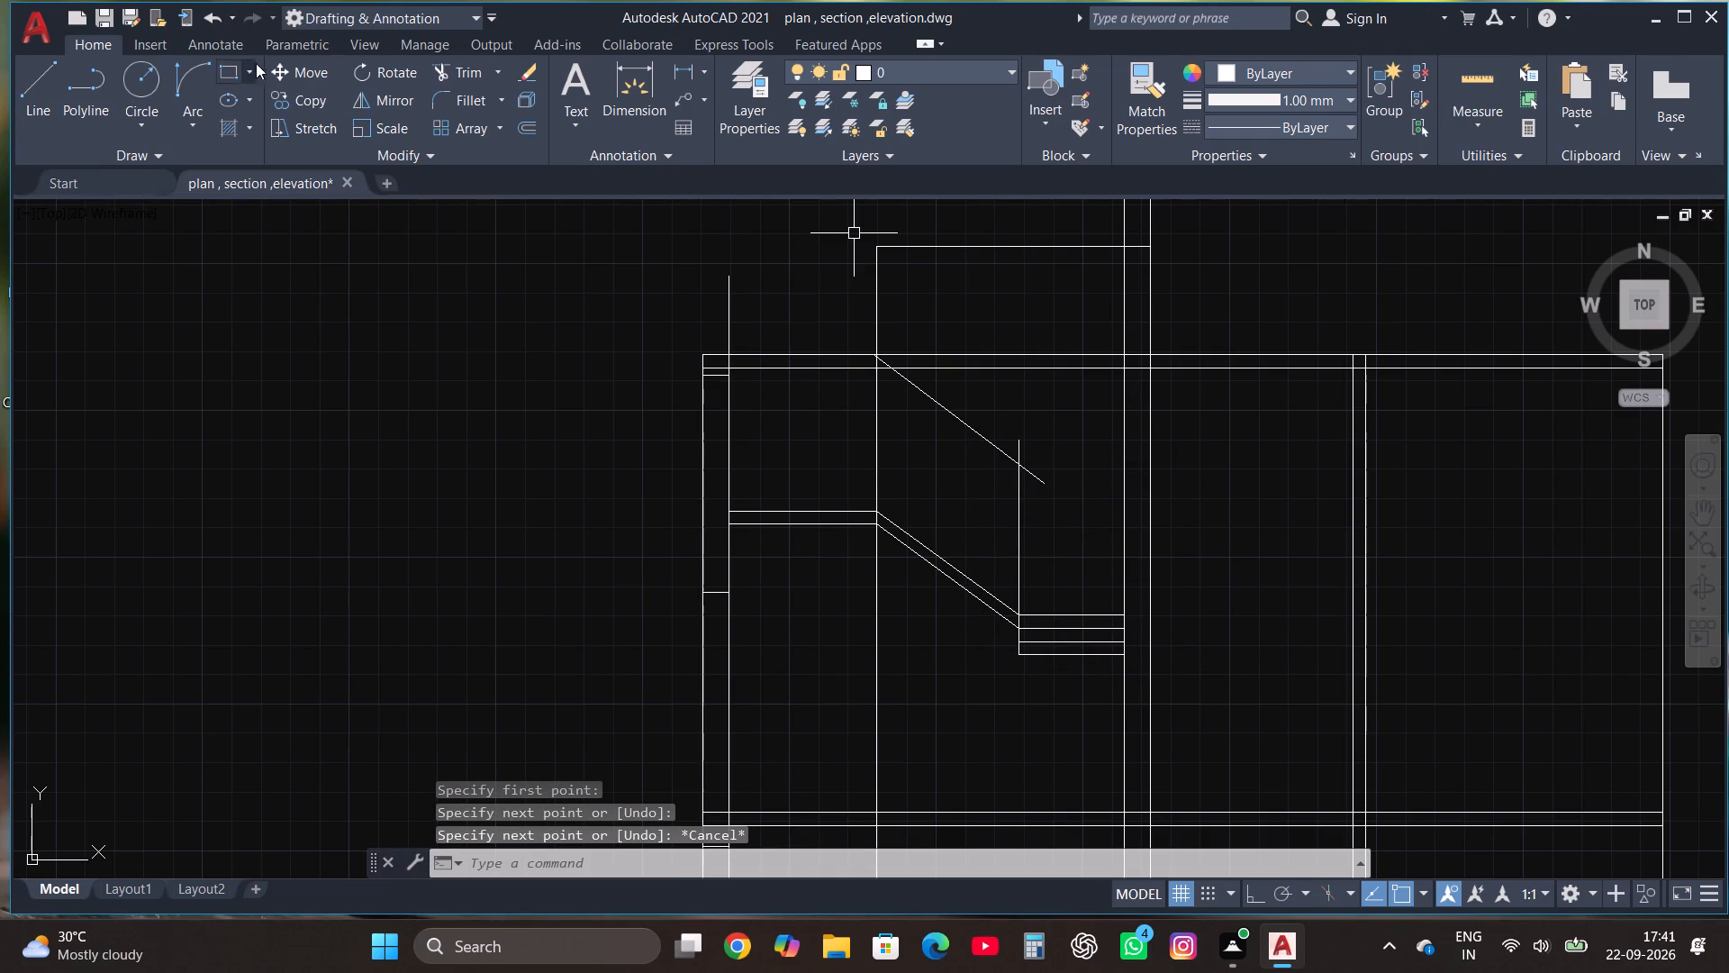
# Trim the overhanging ends of the vertical line and the copied sloped line where they cross in the top storey.
pyautogui.click(450, 74)
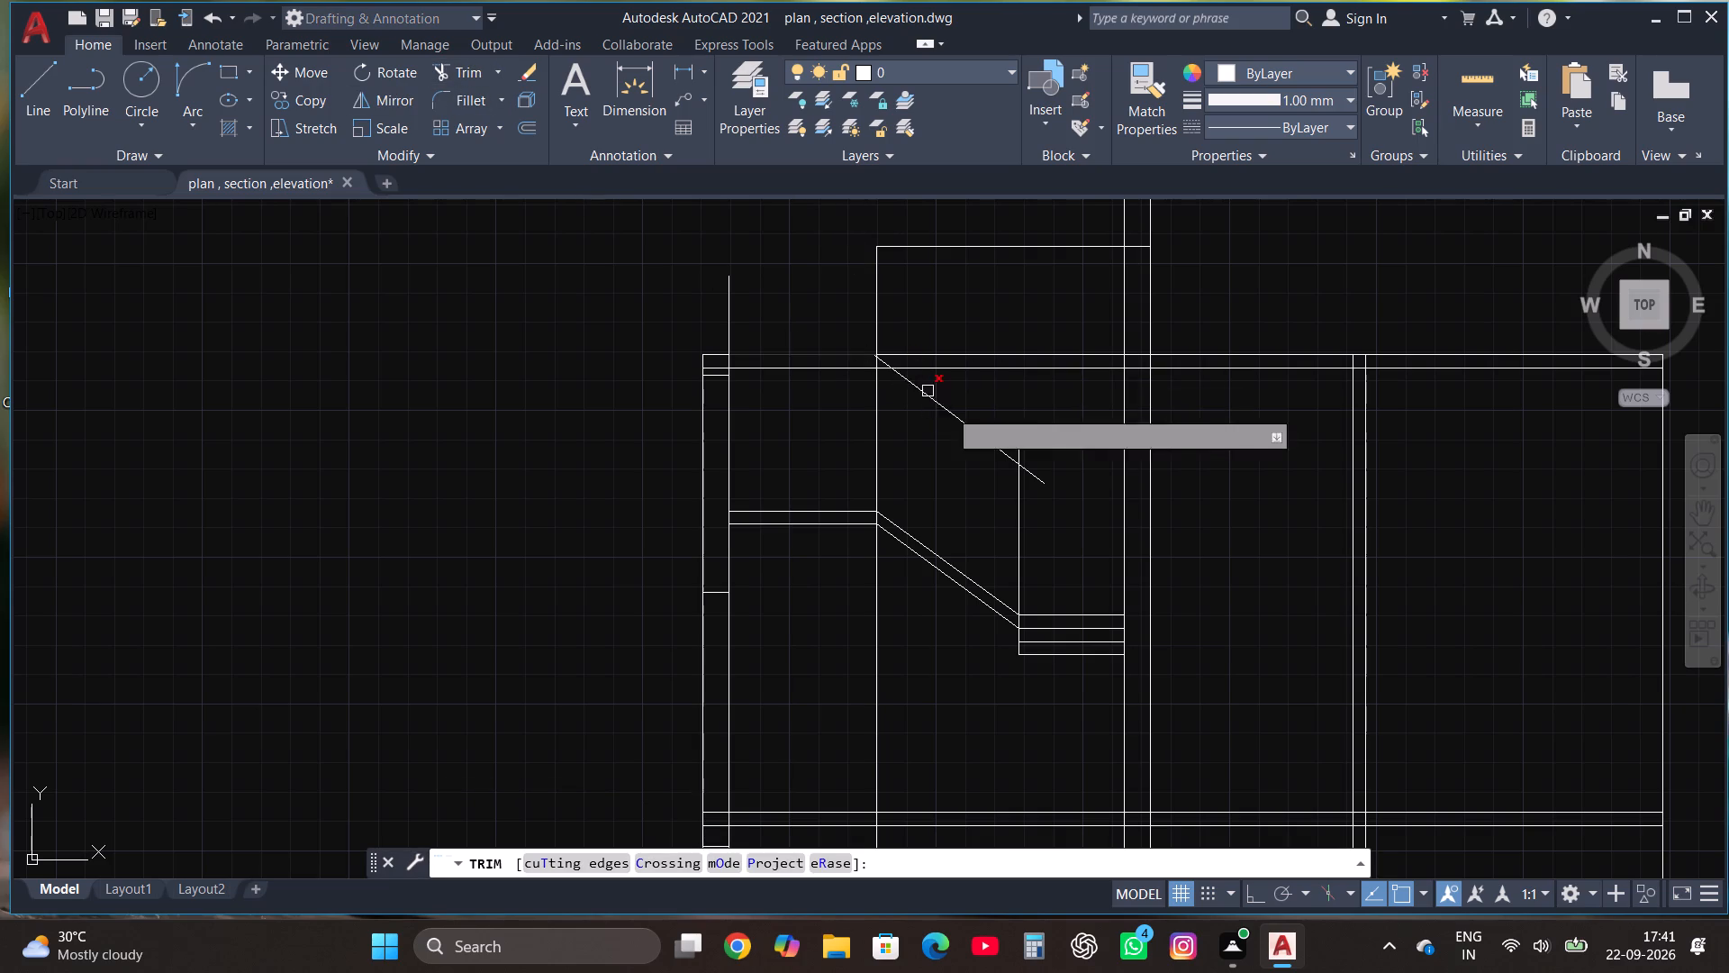
pyautogui.click(1024, 441)
pyautogui.click(1039, 478)
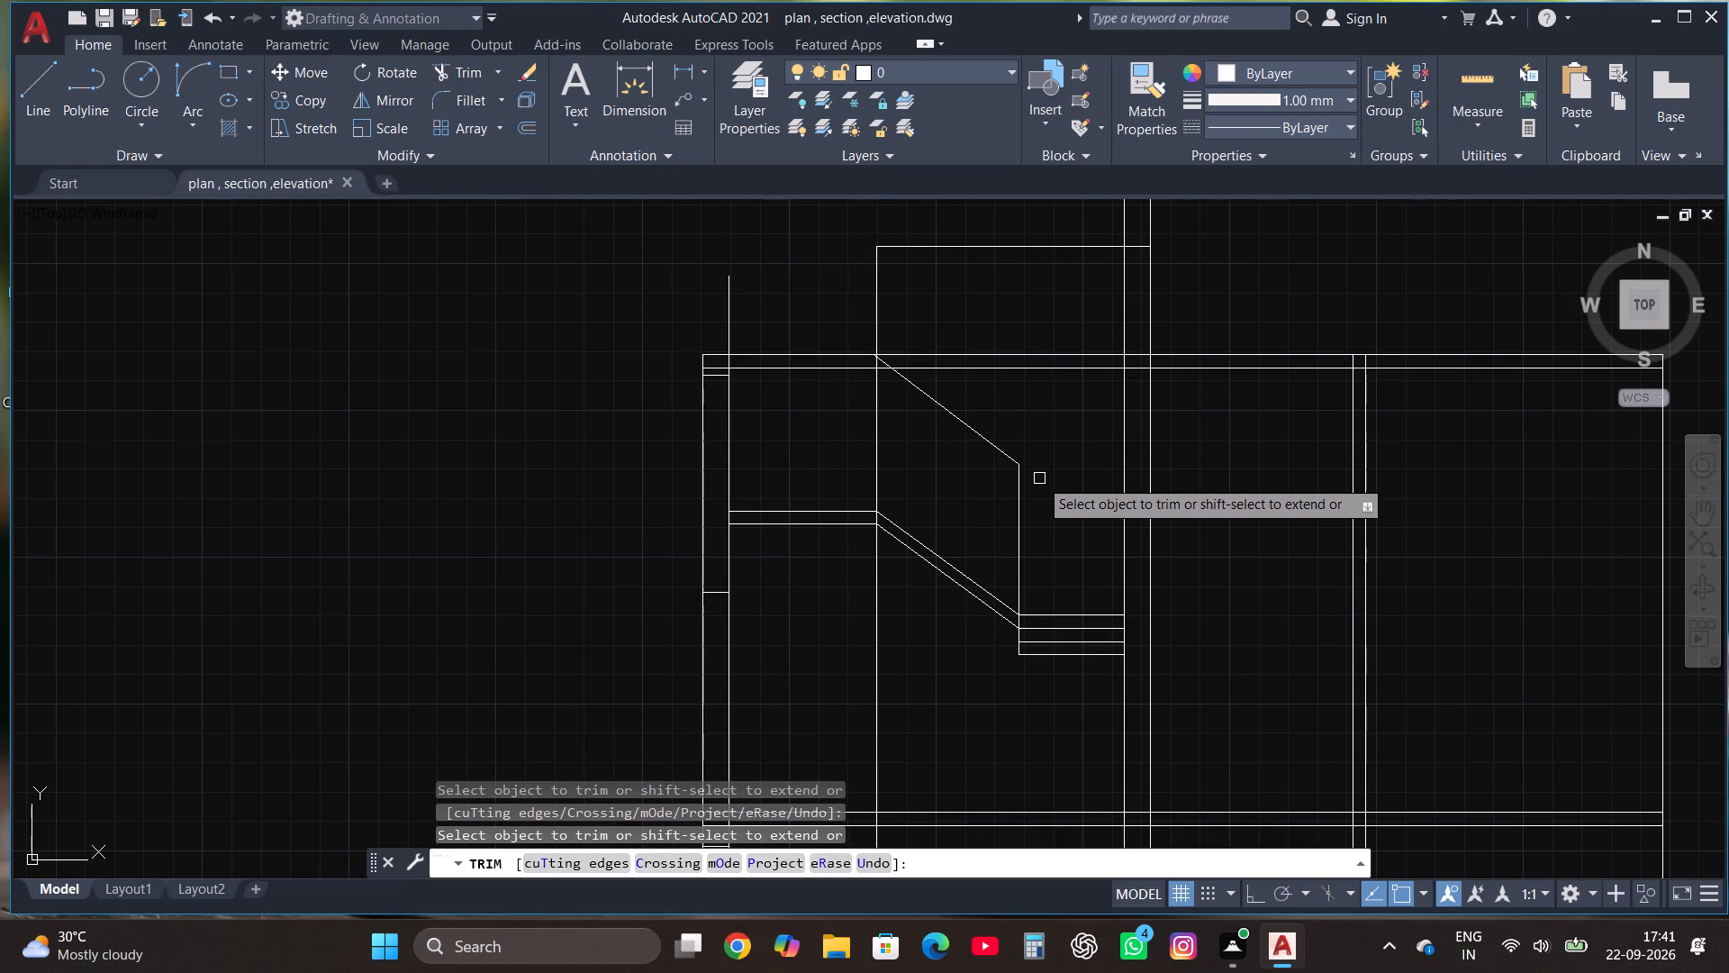
pyautogui.press('Escape')
# Copy the upper sloped line of the second storey's stair flight straight up, placing its upper end just above the slab overhead.
pyautogui.scroll(-2, 1035, 478)
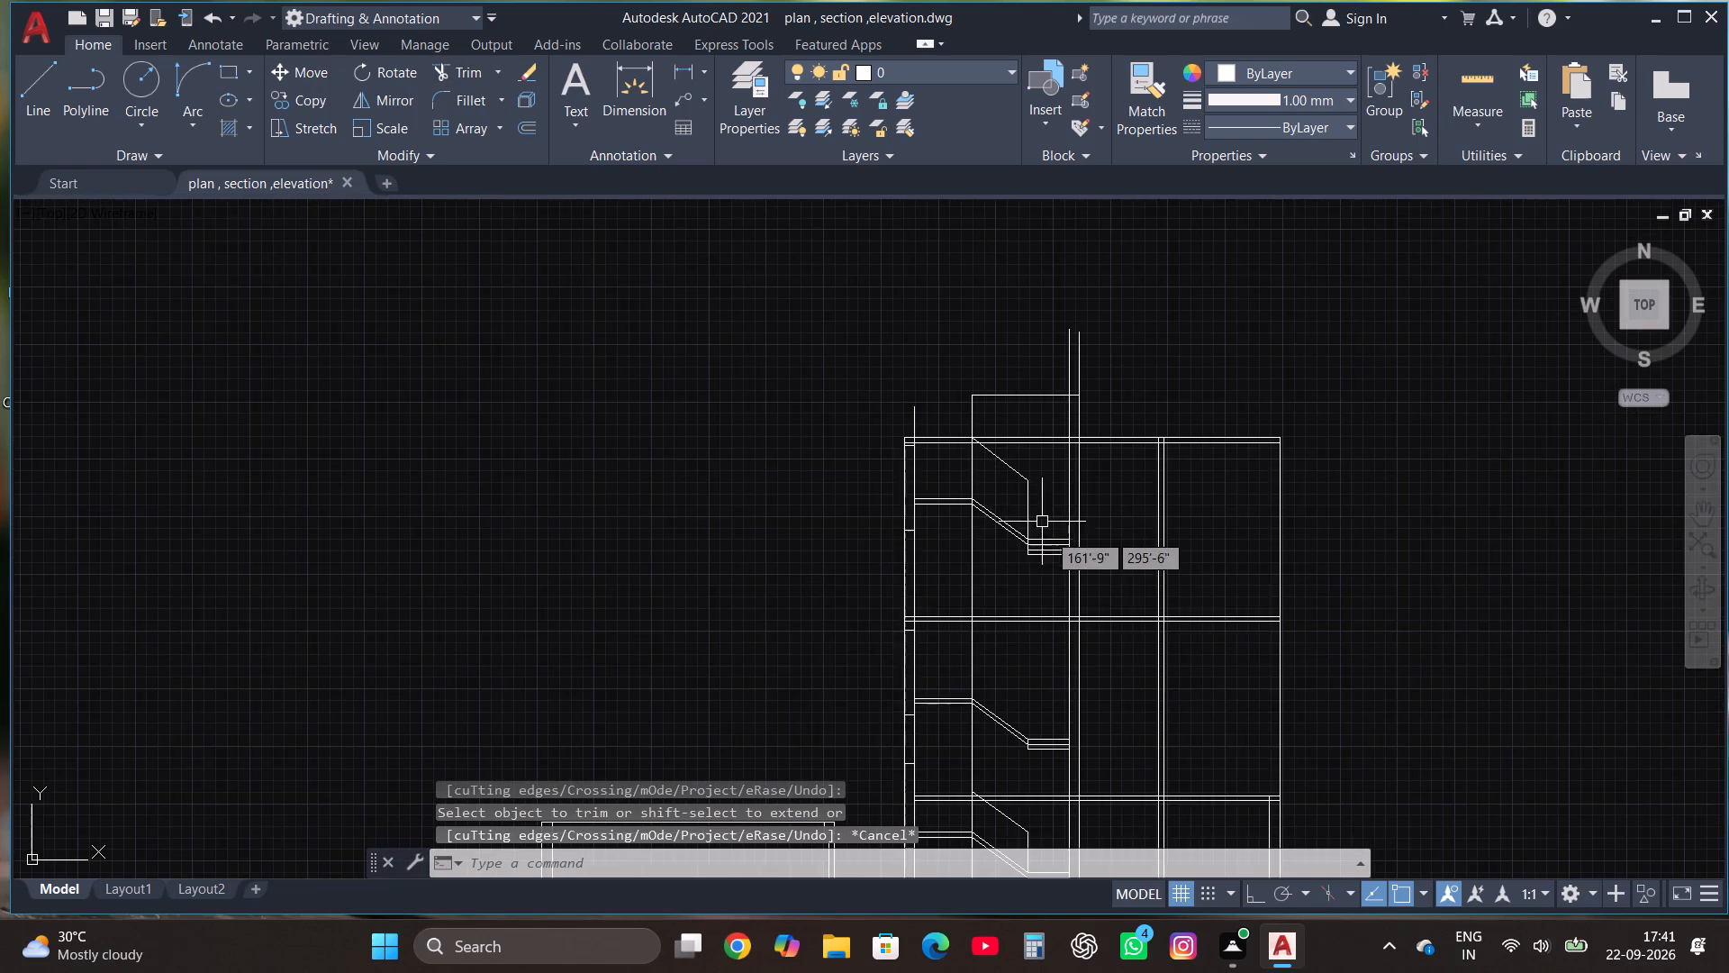
pyautogui.scroll(2, 1032, 576)
pyautogui.scroll(-1, 1032, 576)
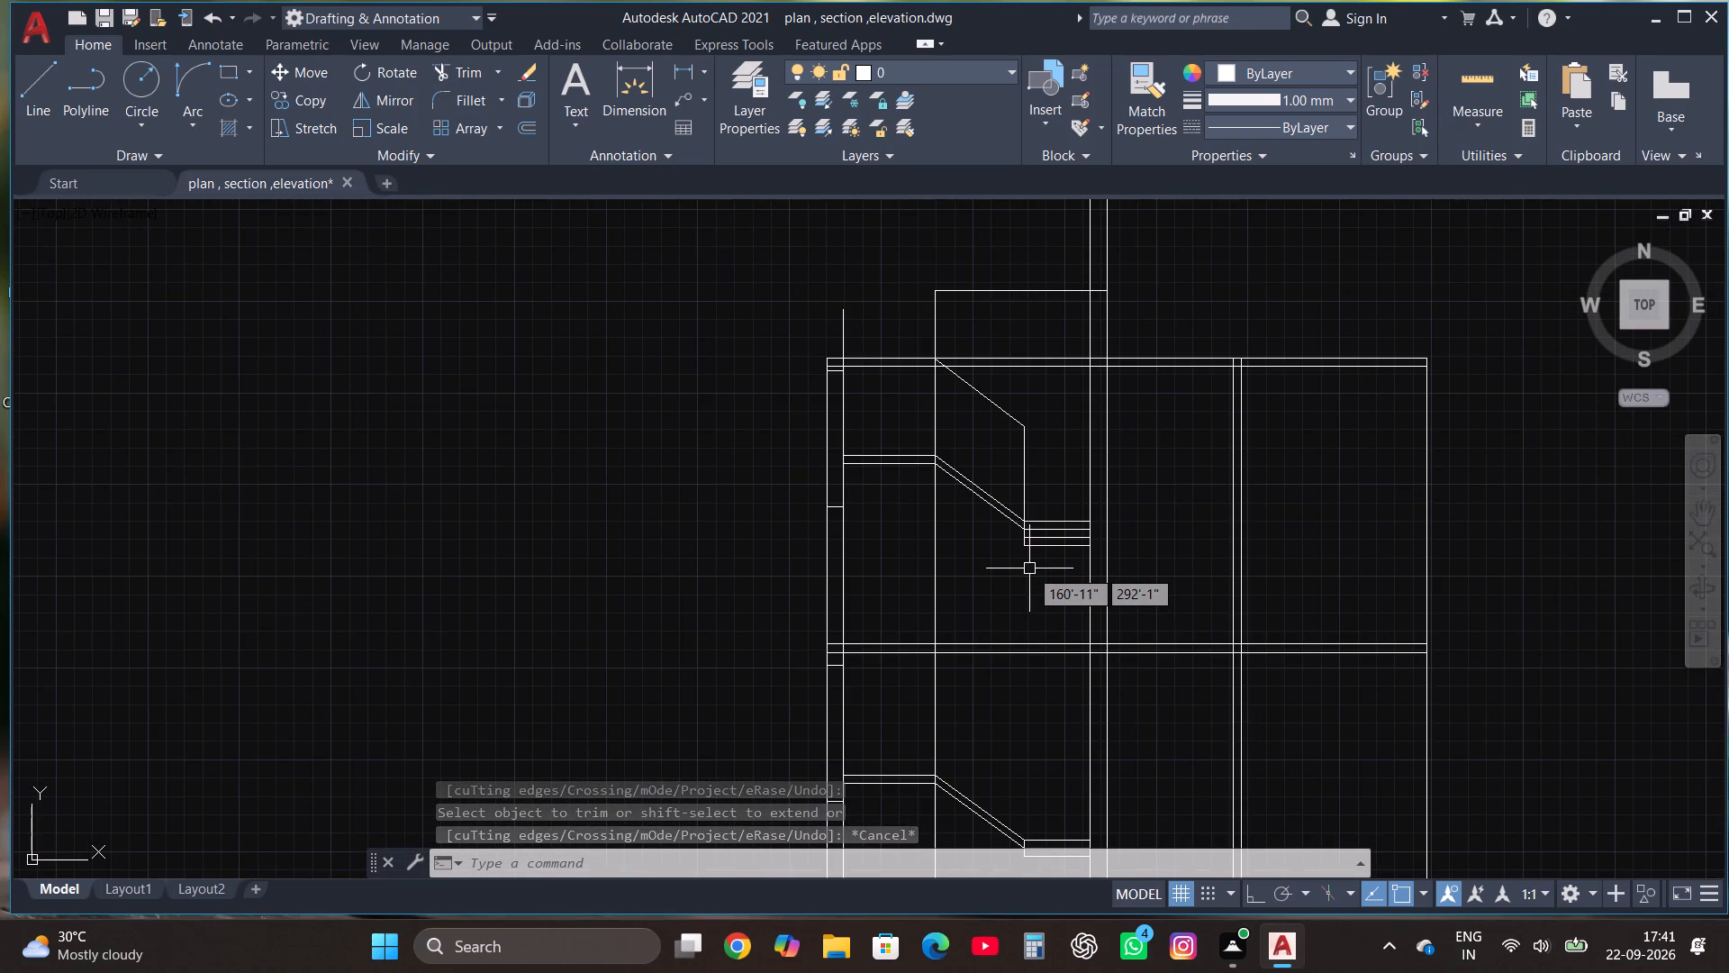
pyautogui.scroll(-2, 1038, 507)
pyautogui.scroll(1, 1019, 656)
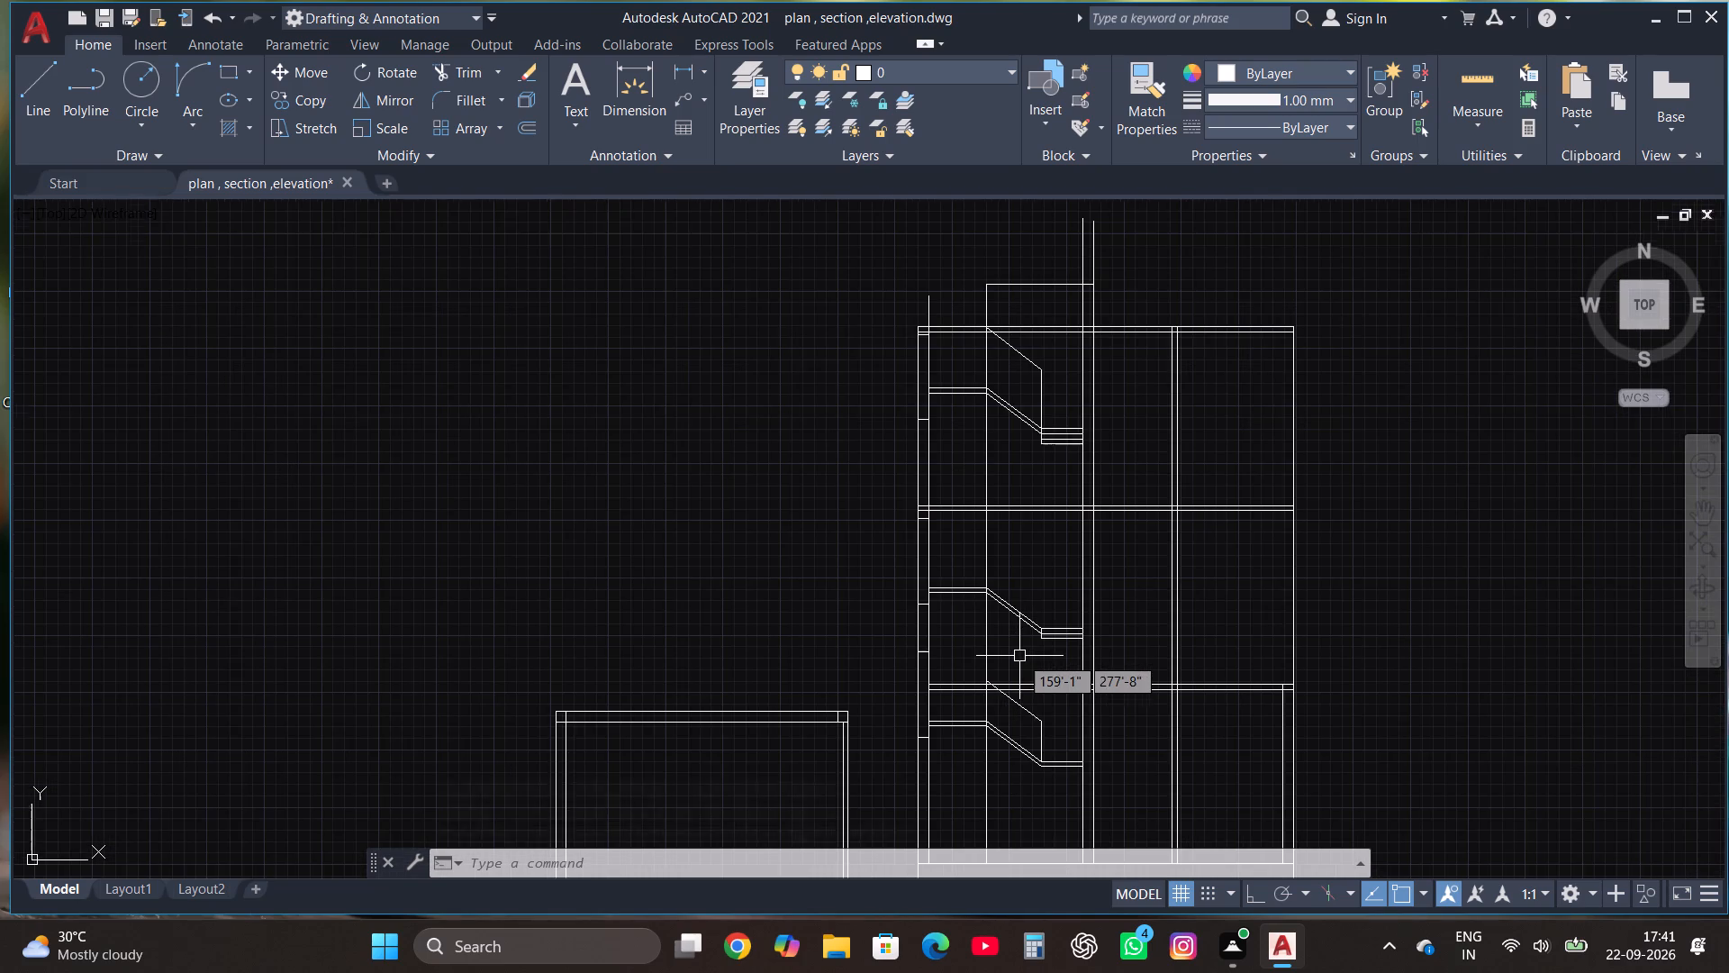
pyautogui.scroll(1, 1036, 668)
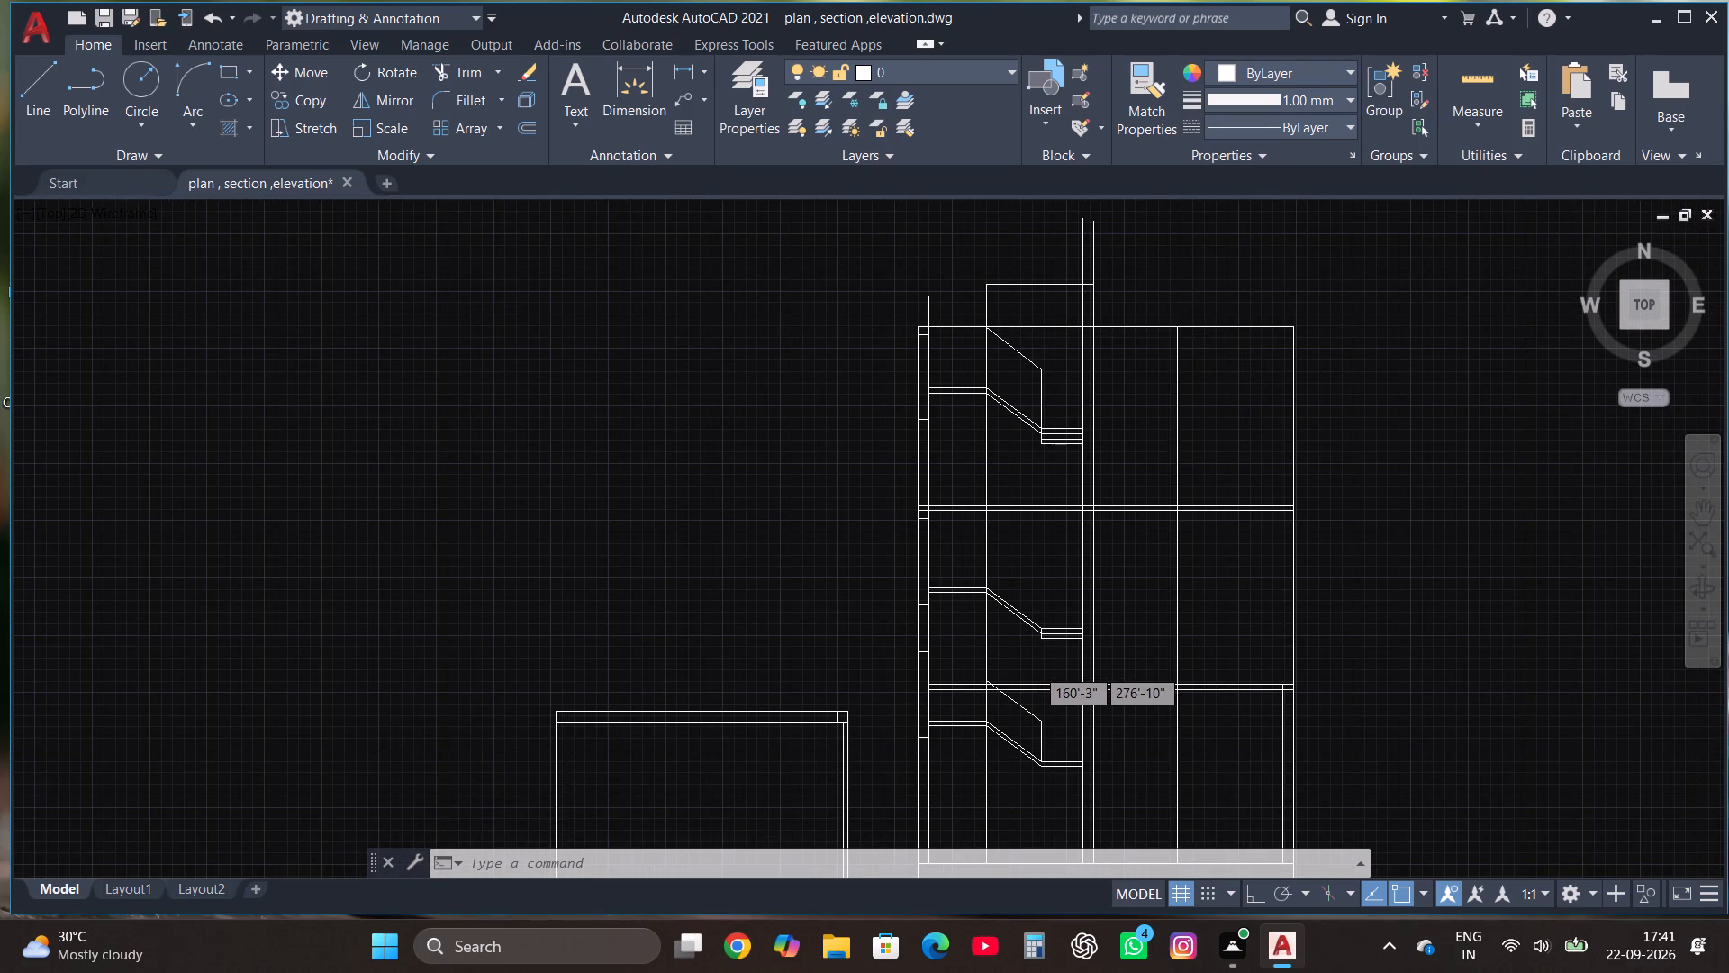
pyautogui.click(1063, 650)
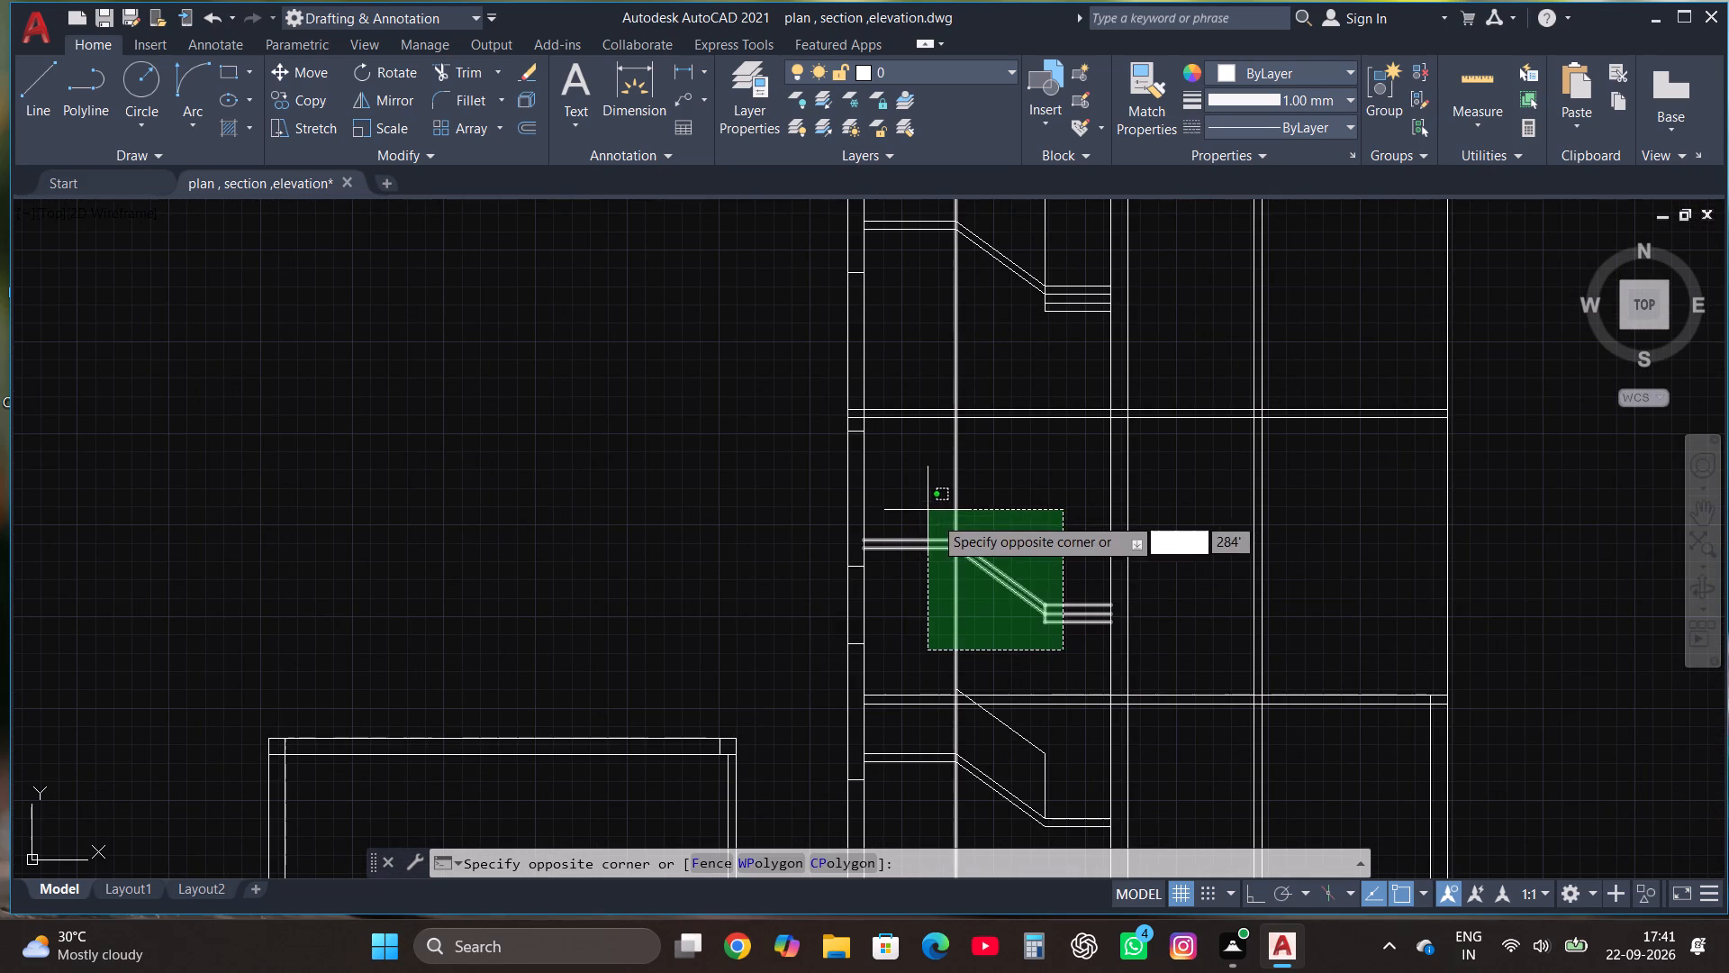
pyautogui.press('Escape')
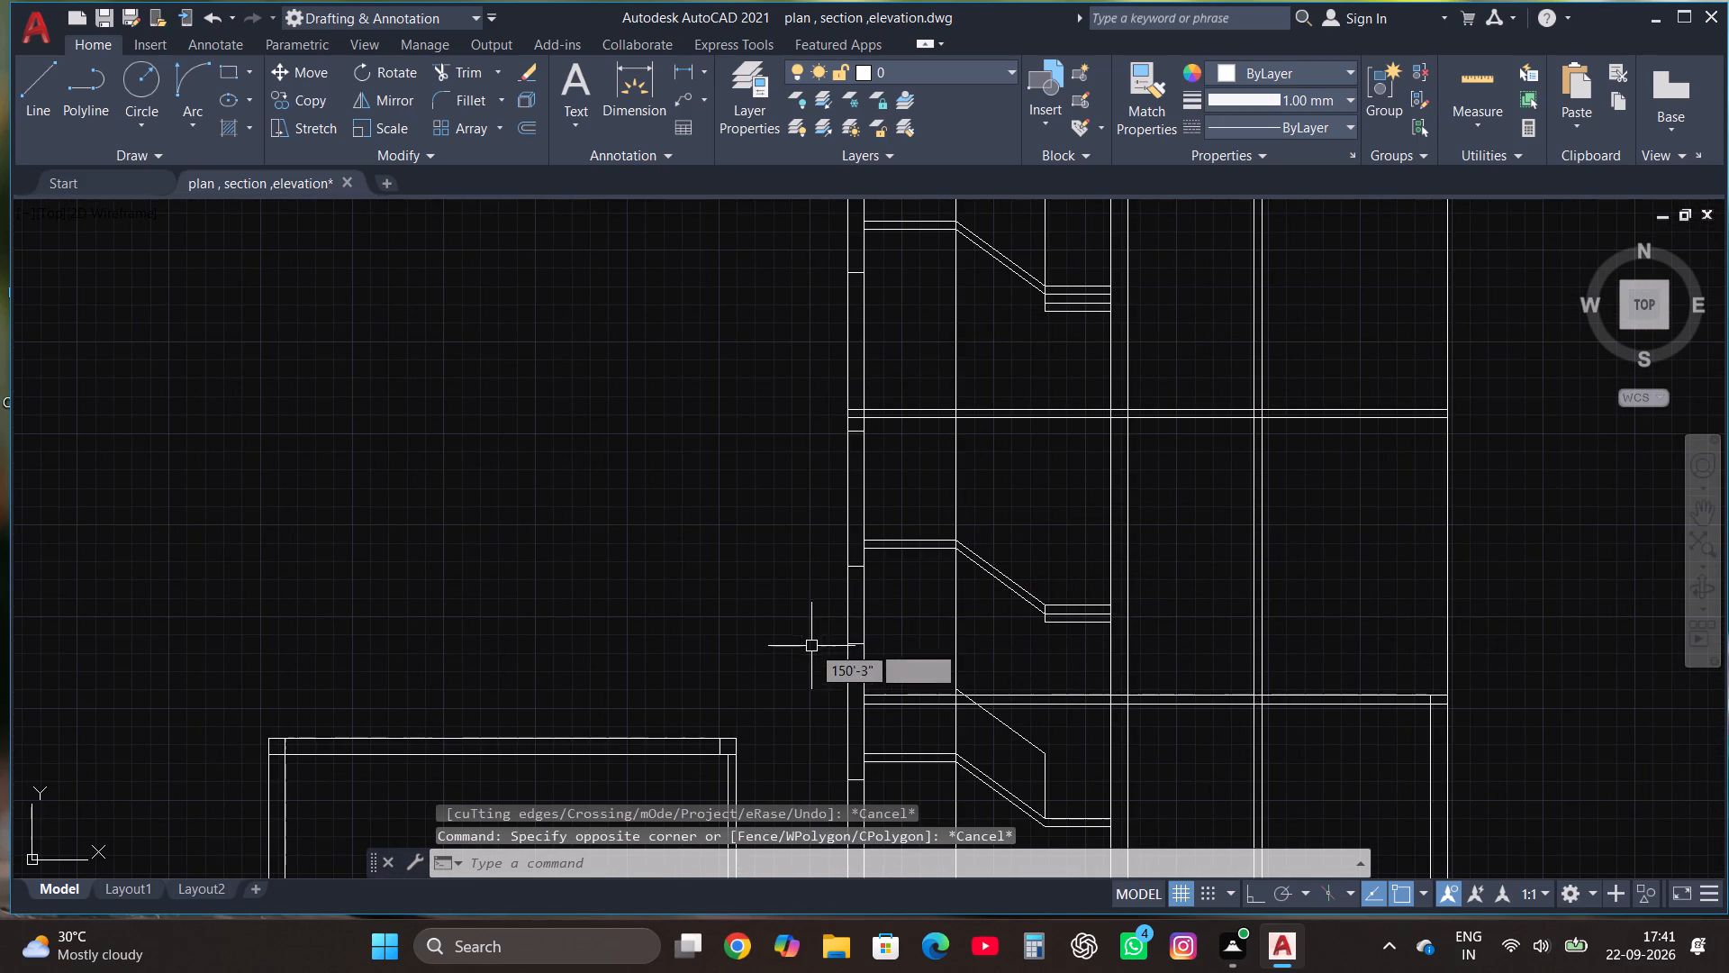
pyautogui.scroll(-1, 1027, 644)
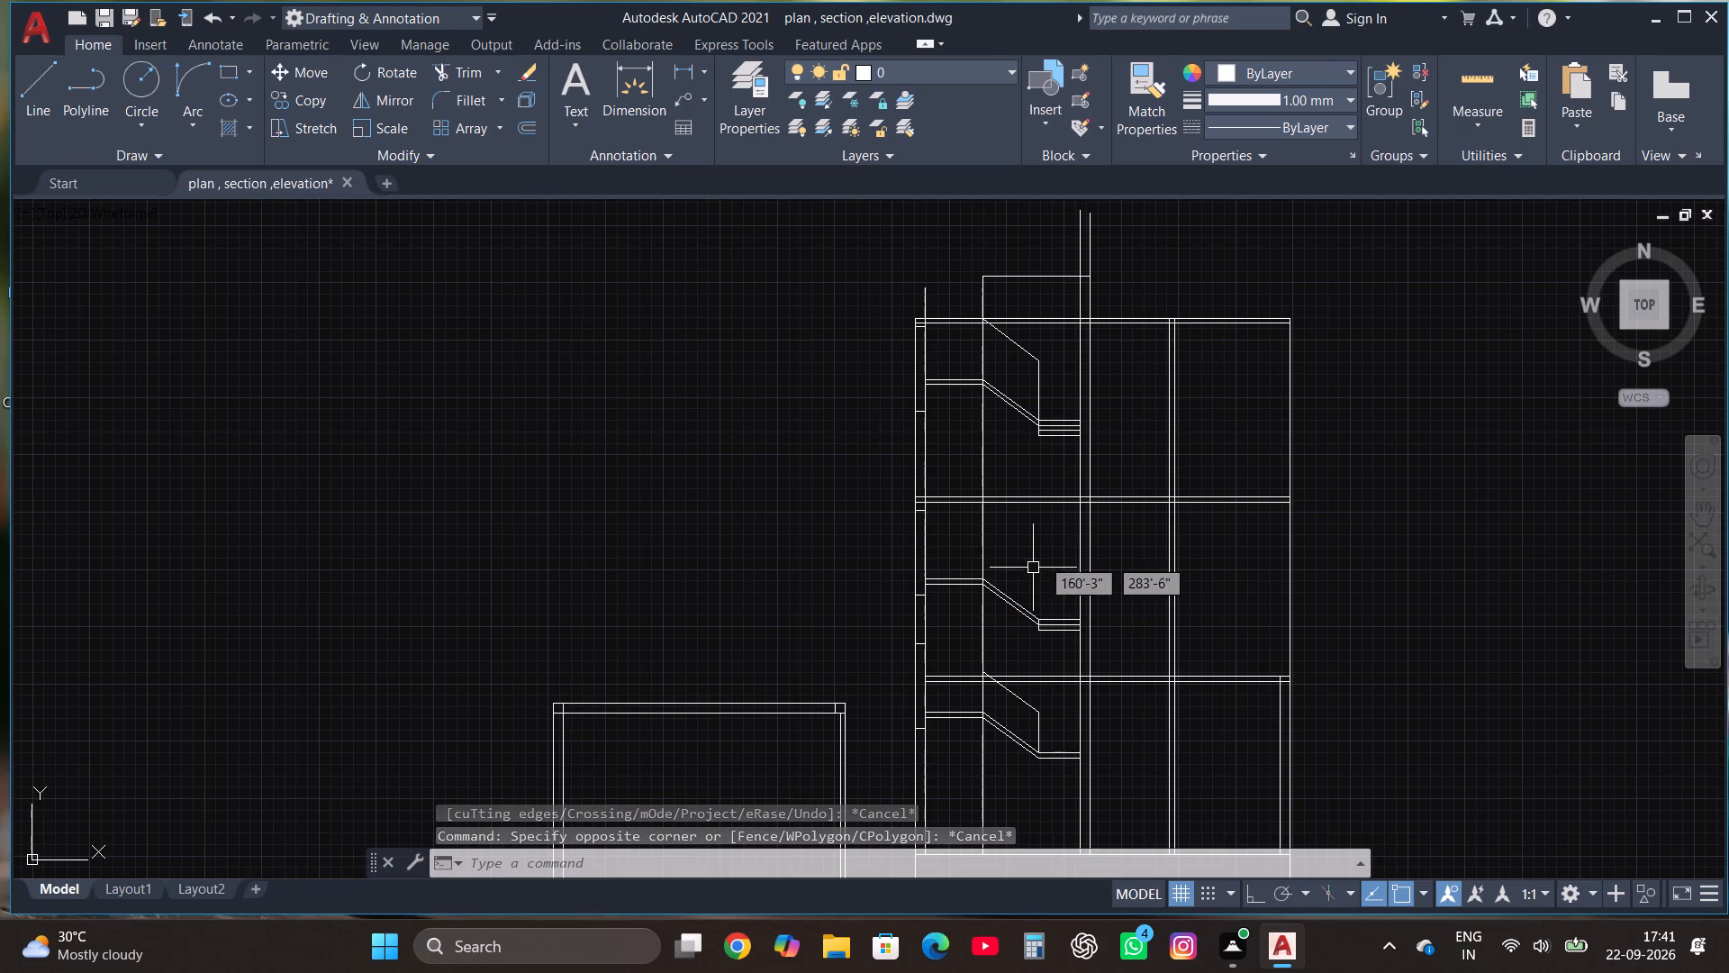
pyautogui.scroll(1, 977, 559)
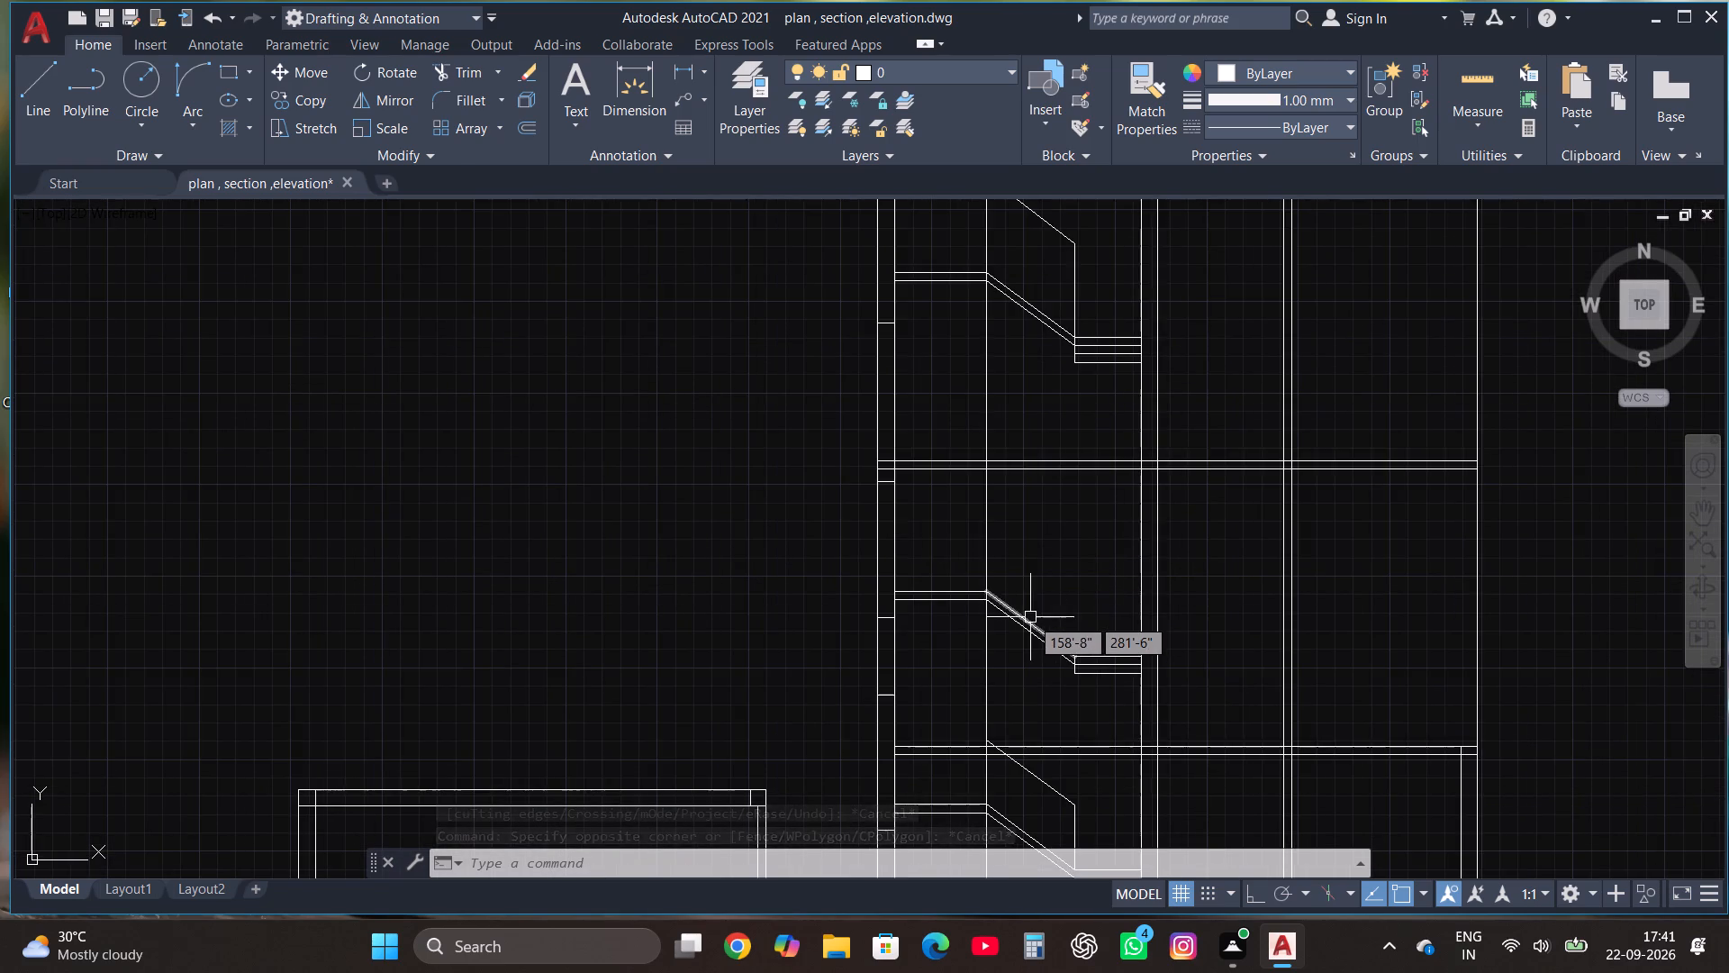
pyautogui.scroll(1, 1029, 617)
pyautogui.click(1022, 623)
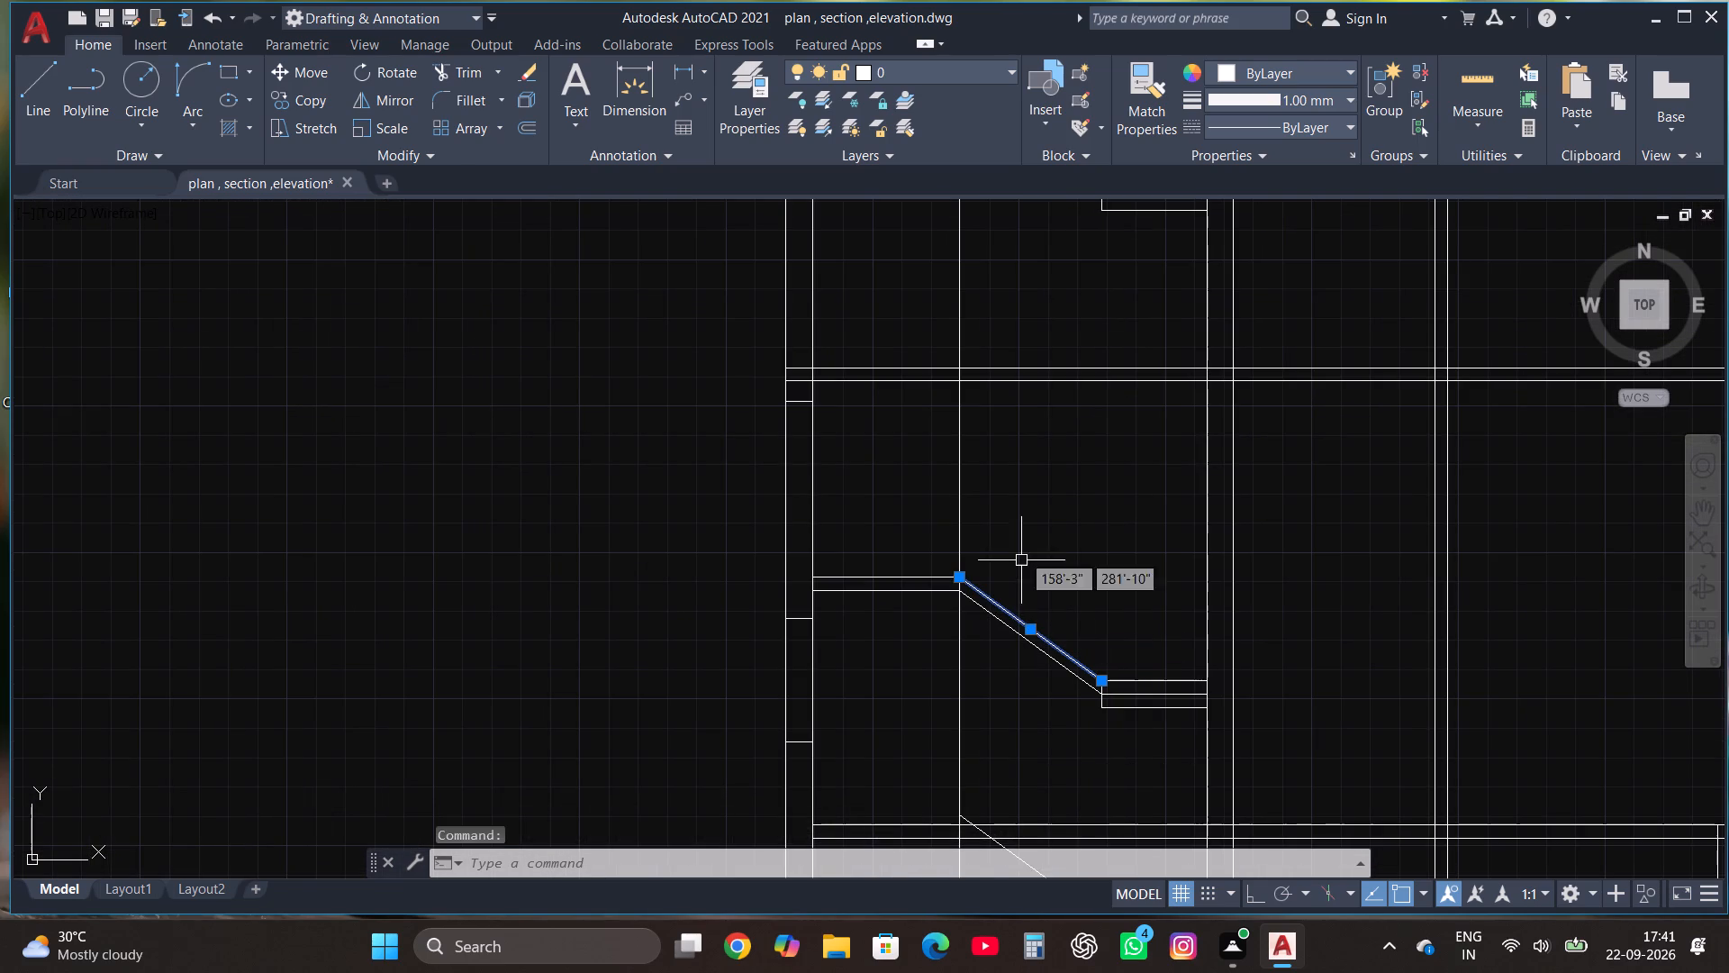
pyautogui.click(308, 94)
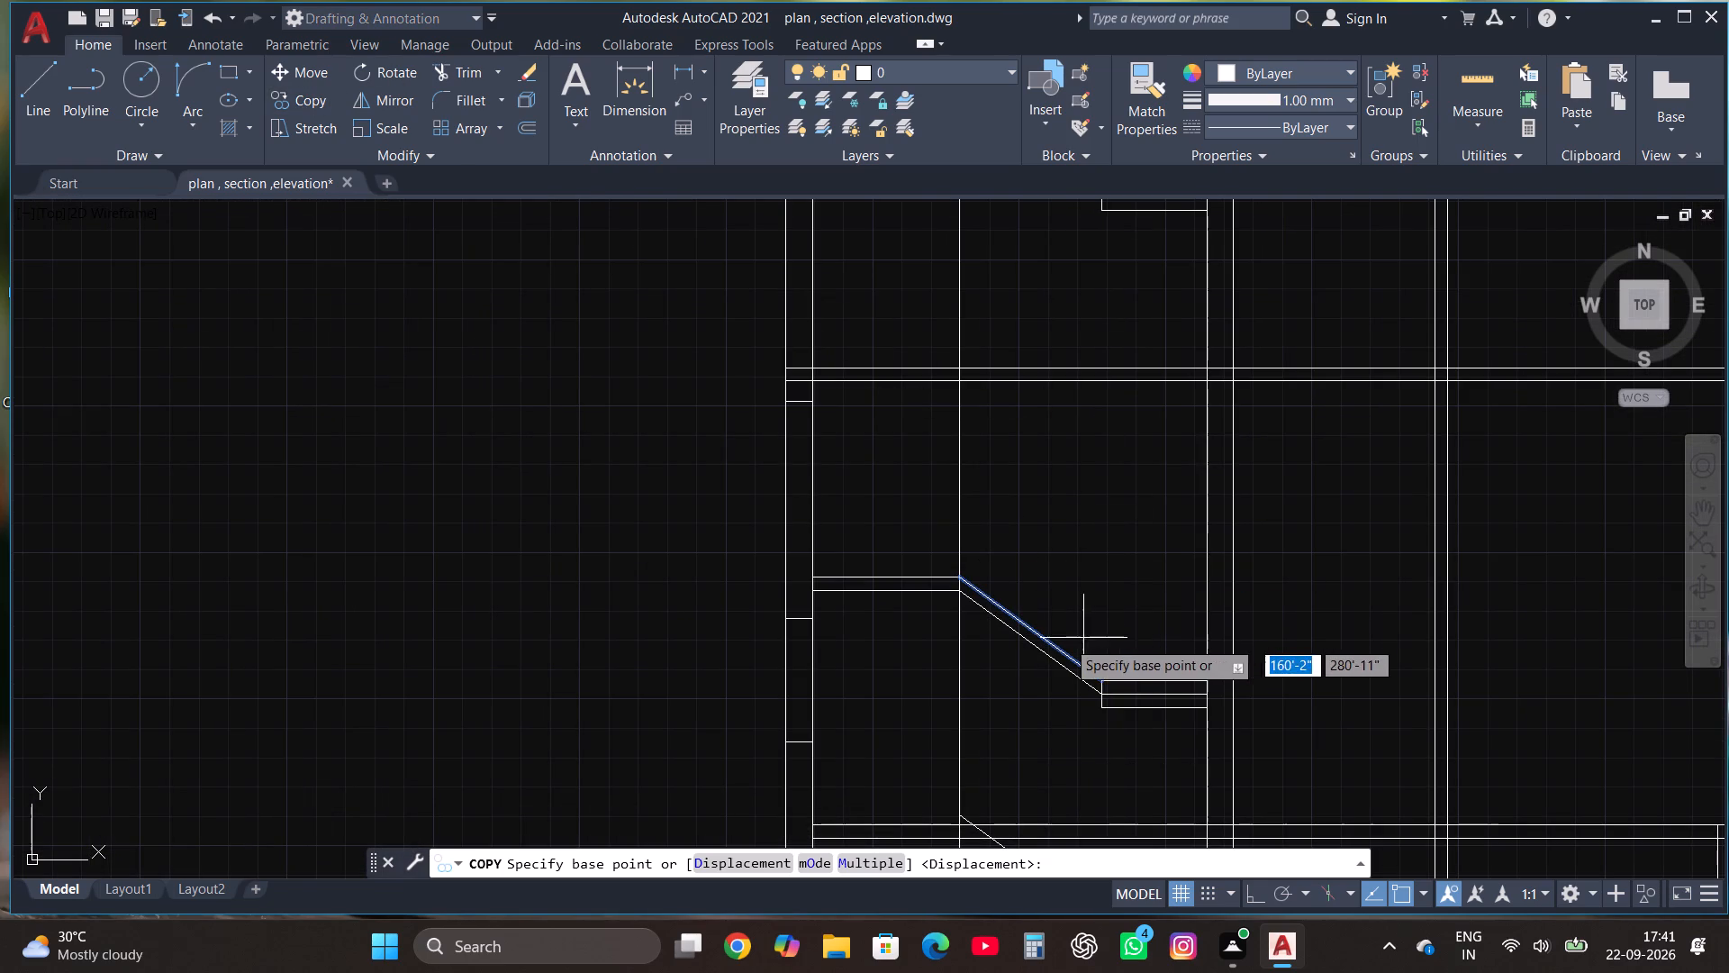
pyautogui.click(1051, 639)
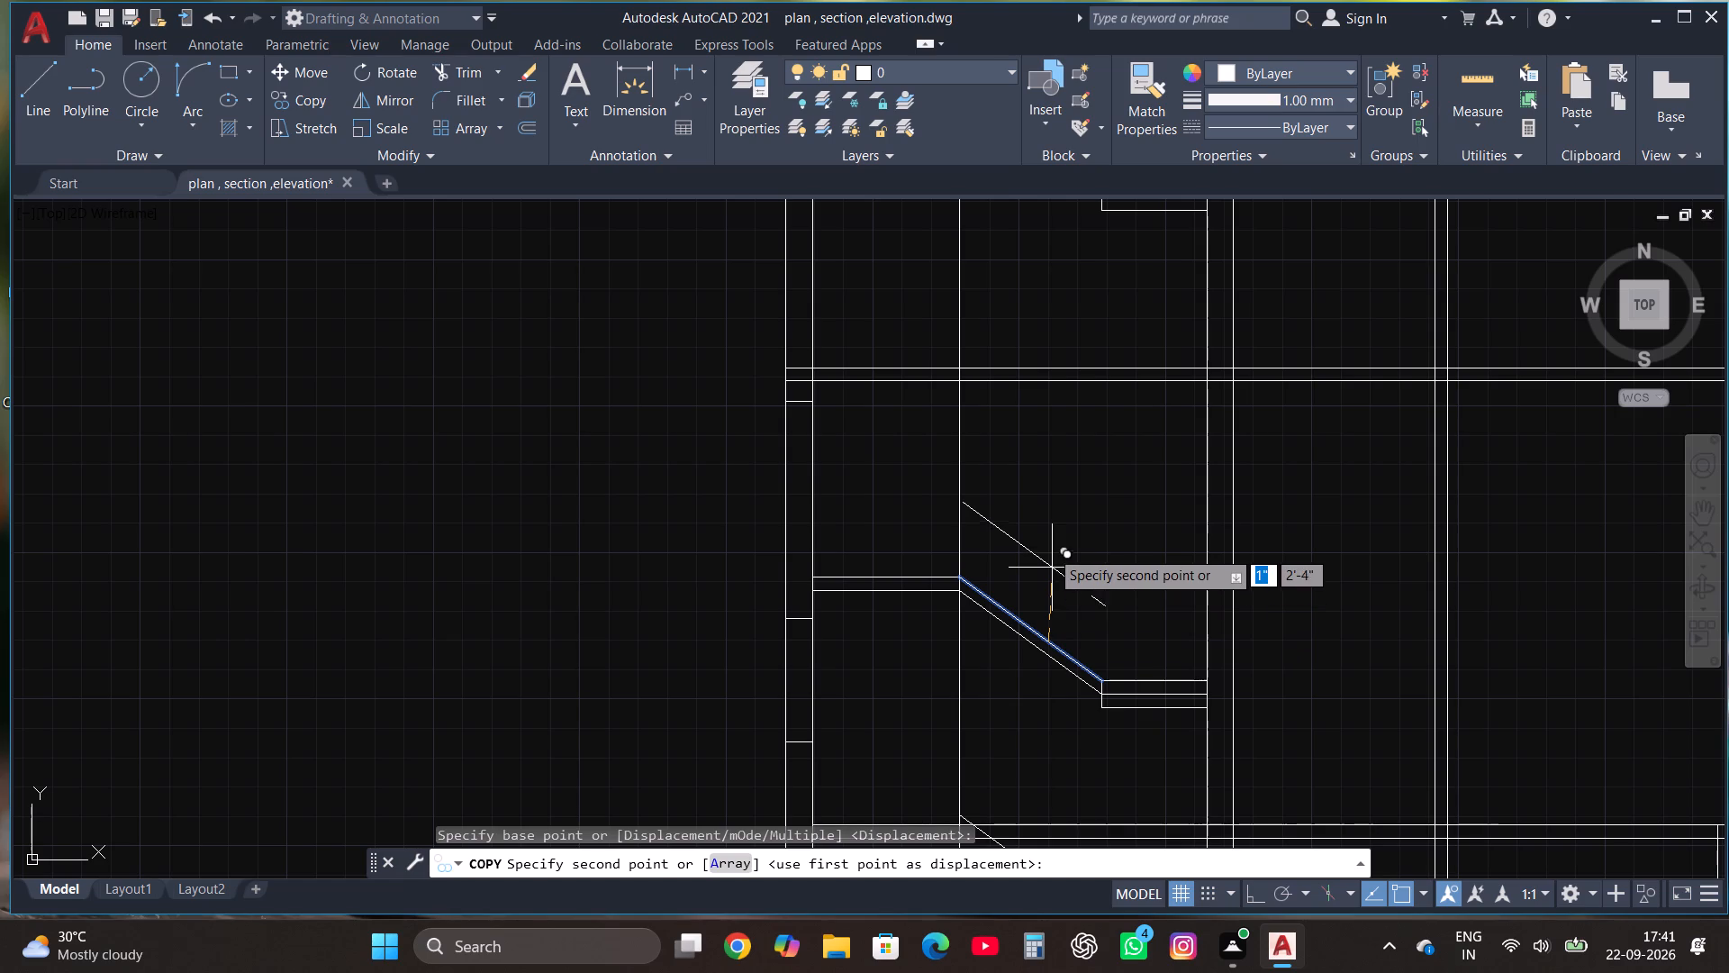
pyautogui.click(1049, 422)
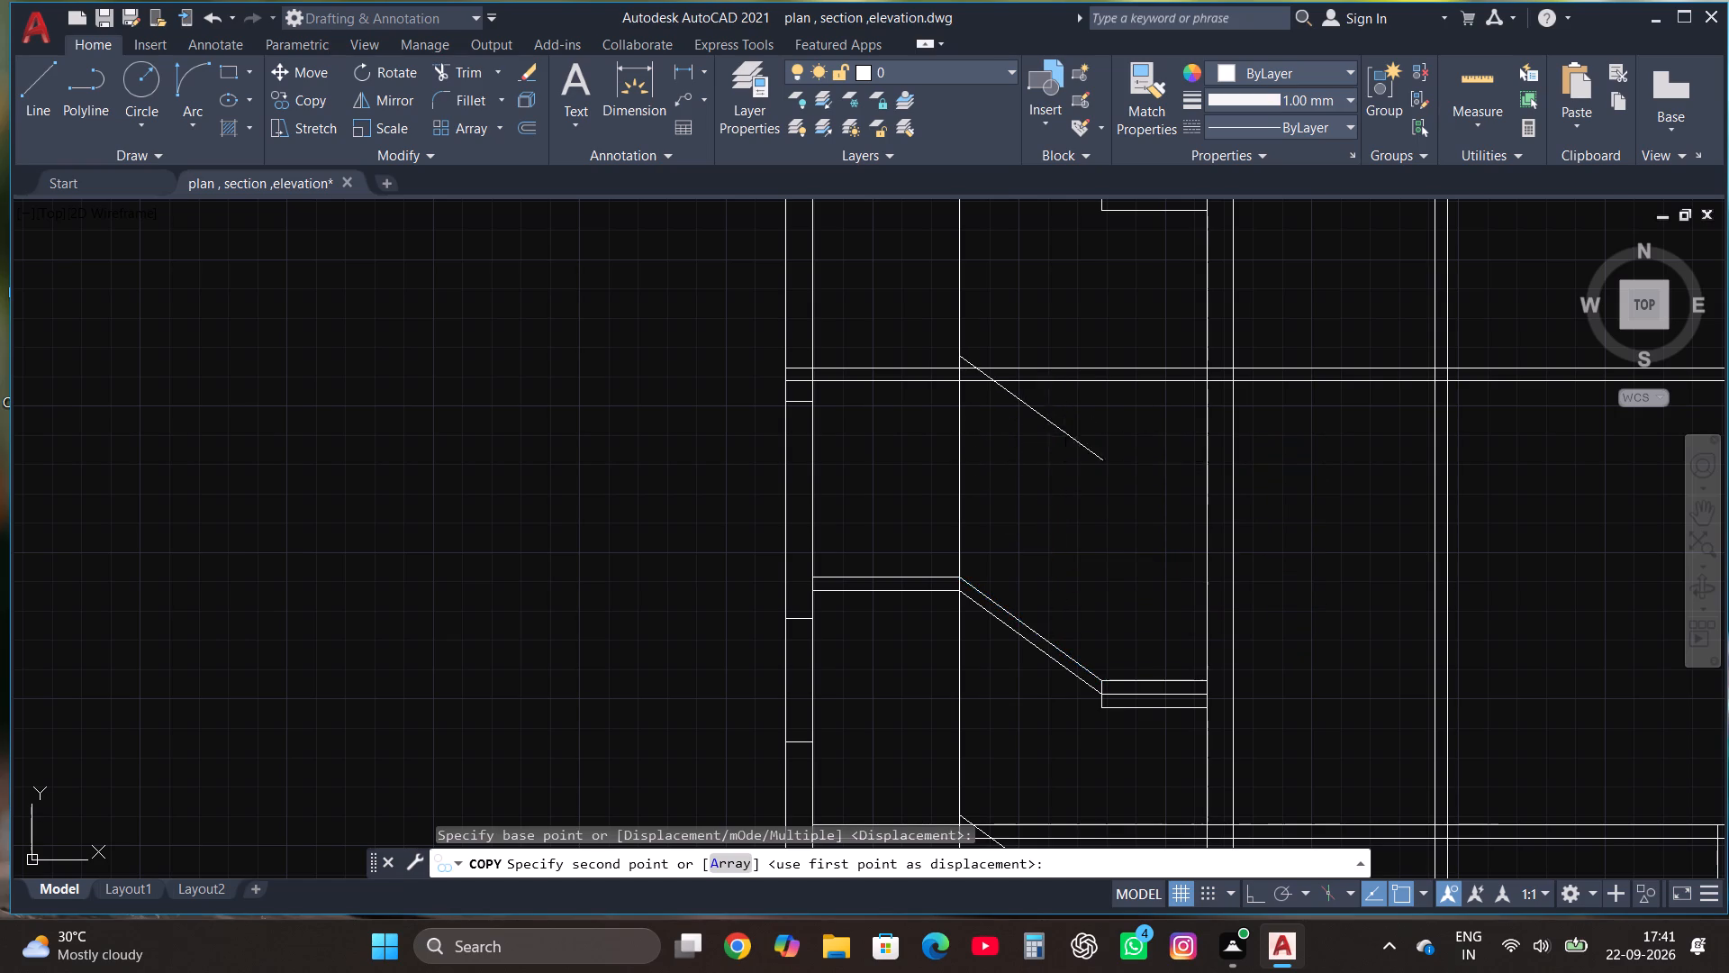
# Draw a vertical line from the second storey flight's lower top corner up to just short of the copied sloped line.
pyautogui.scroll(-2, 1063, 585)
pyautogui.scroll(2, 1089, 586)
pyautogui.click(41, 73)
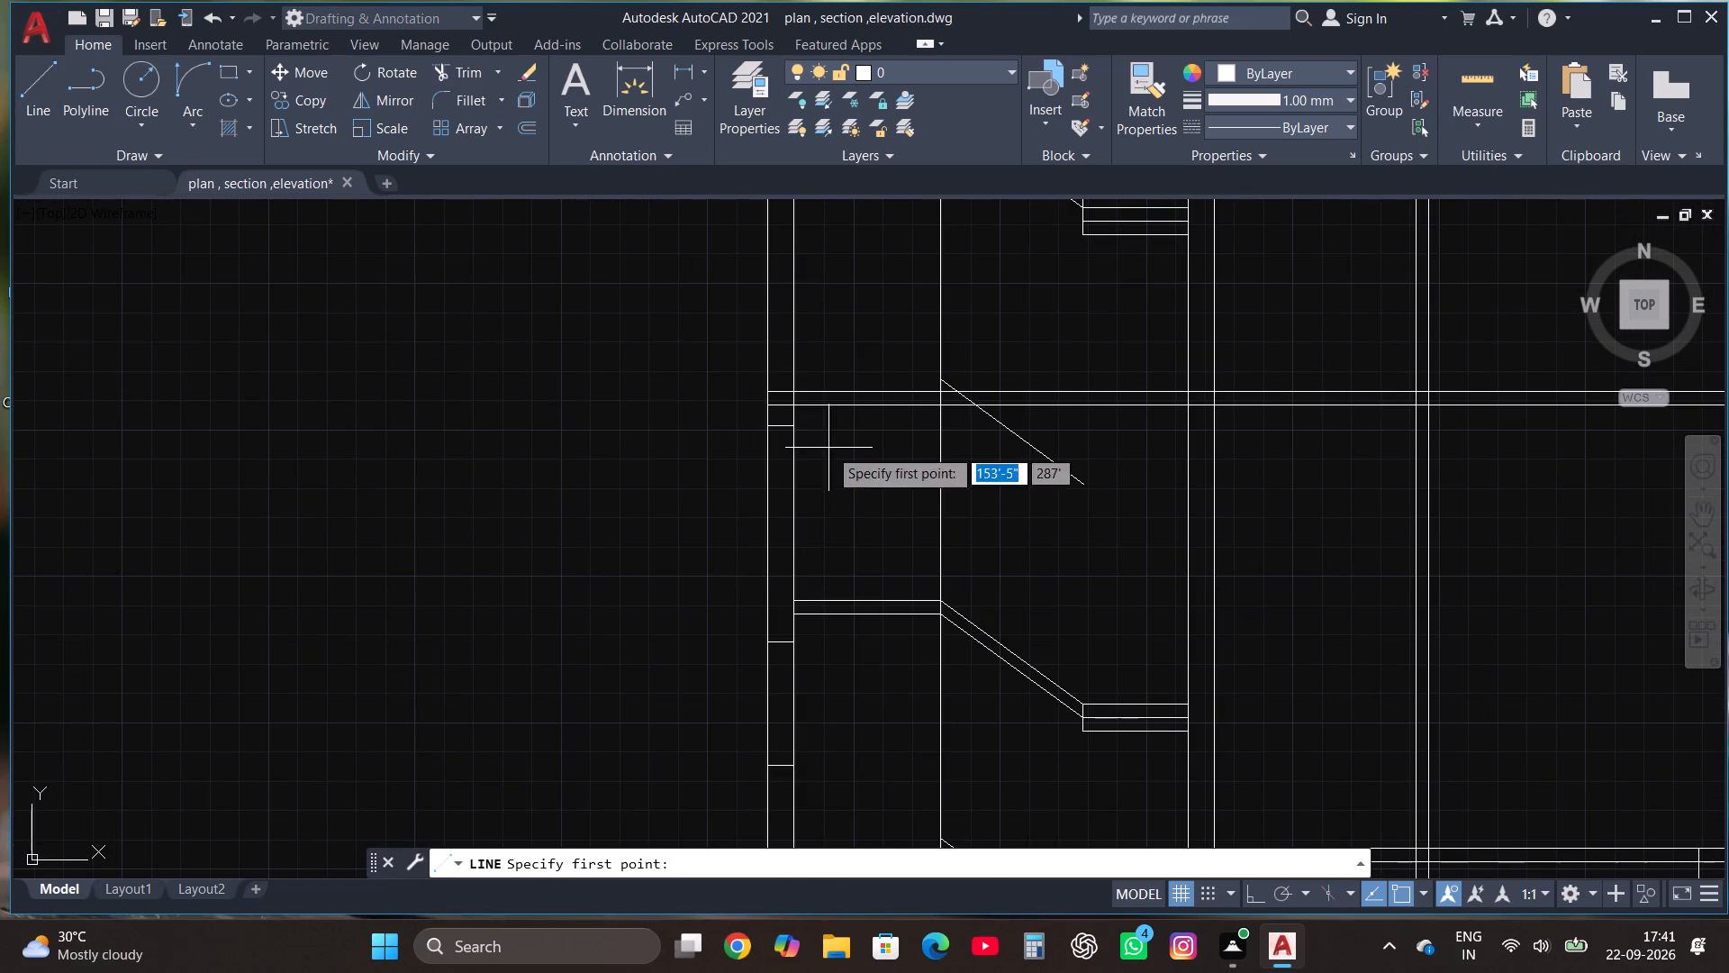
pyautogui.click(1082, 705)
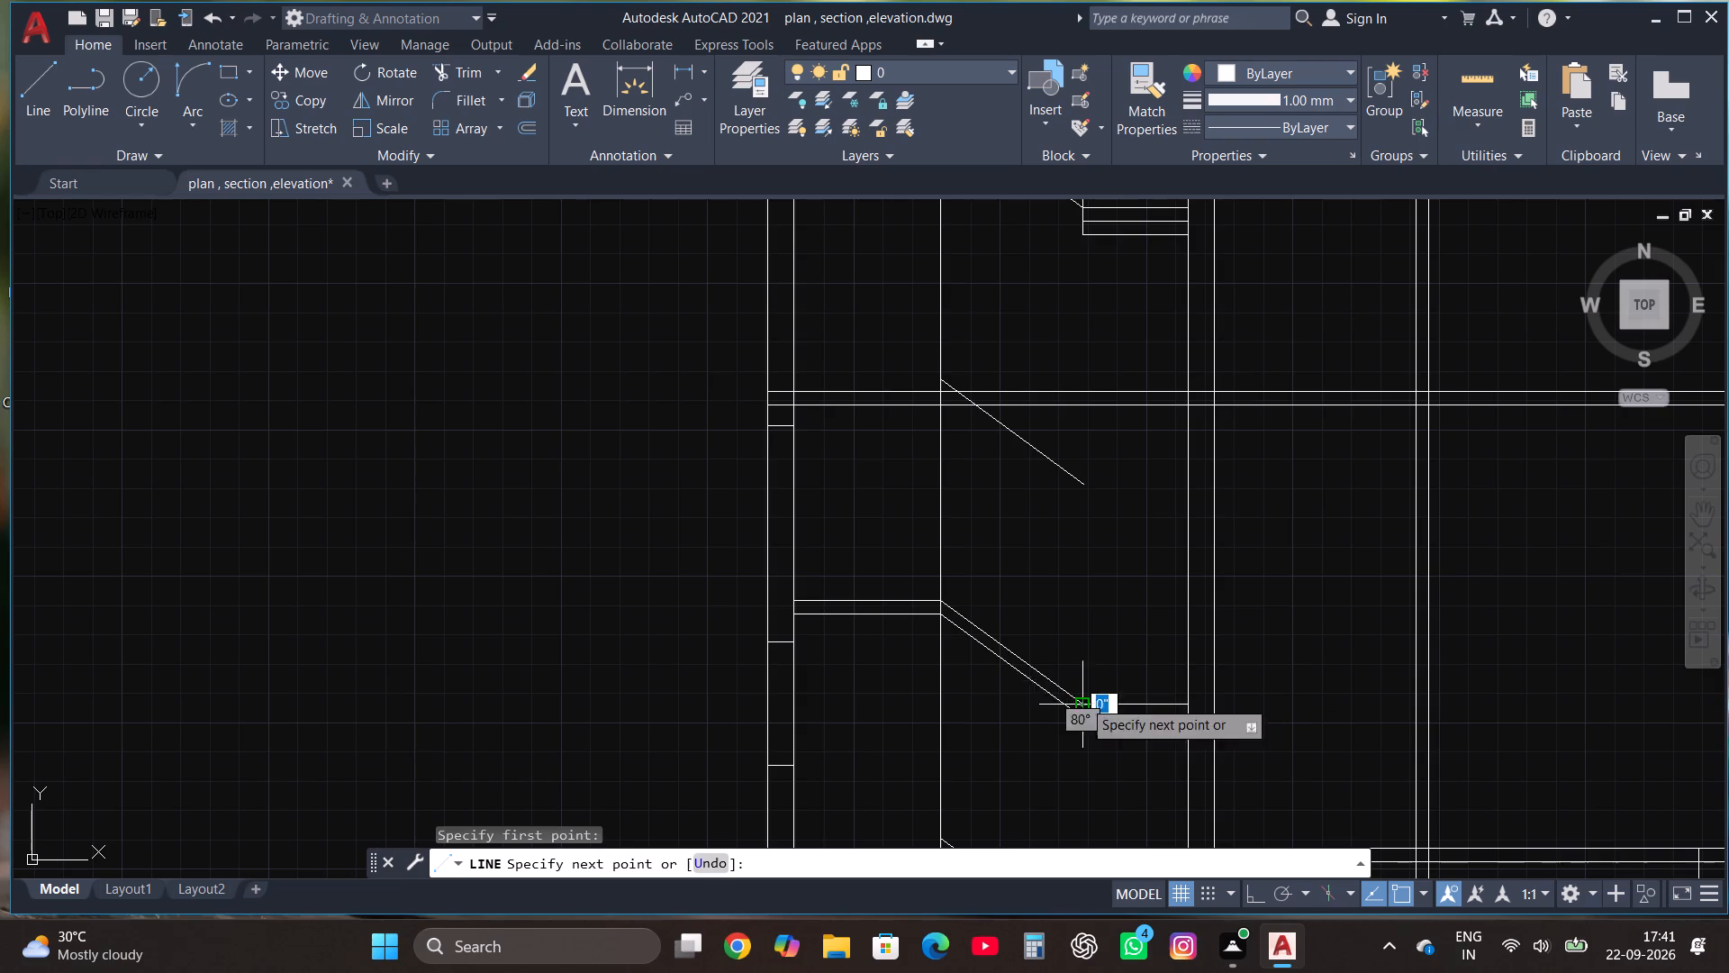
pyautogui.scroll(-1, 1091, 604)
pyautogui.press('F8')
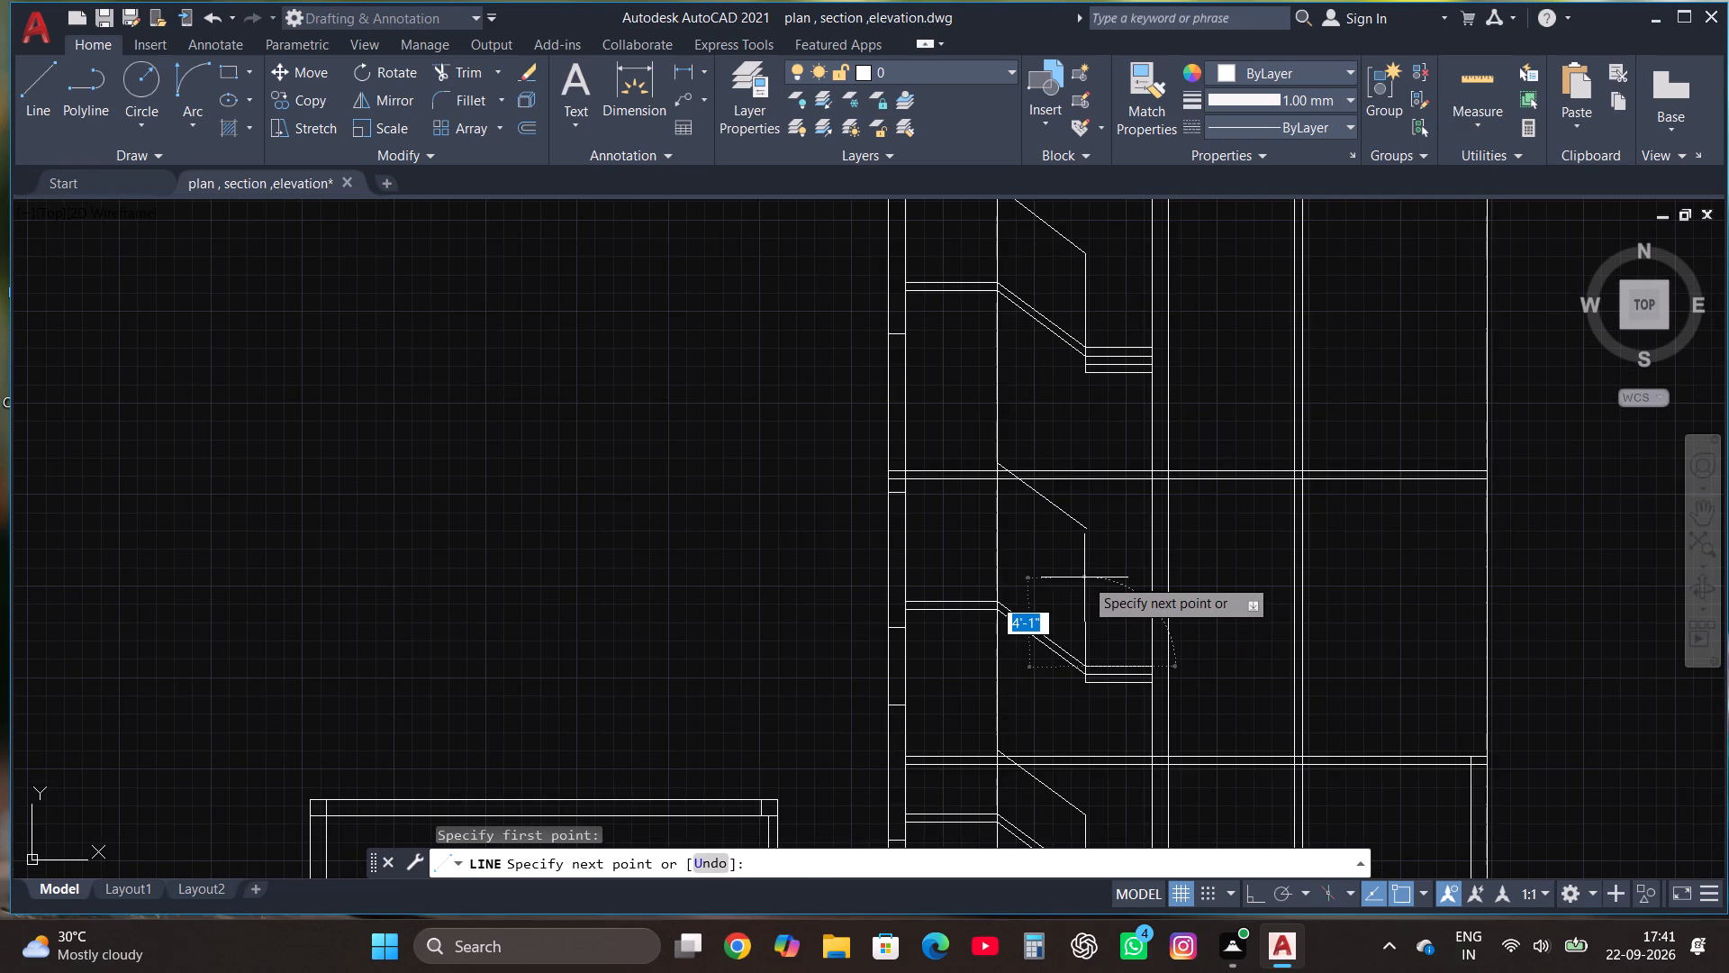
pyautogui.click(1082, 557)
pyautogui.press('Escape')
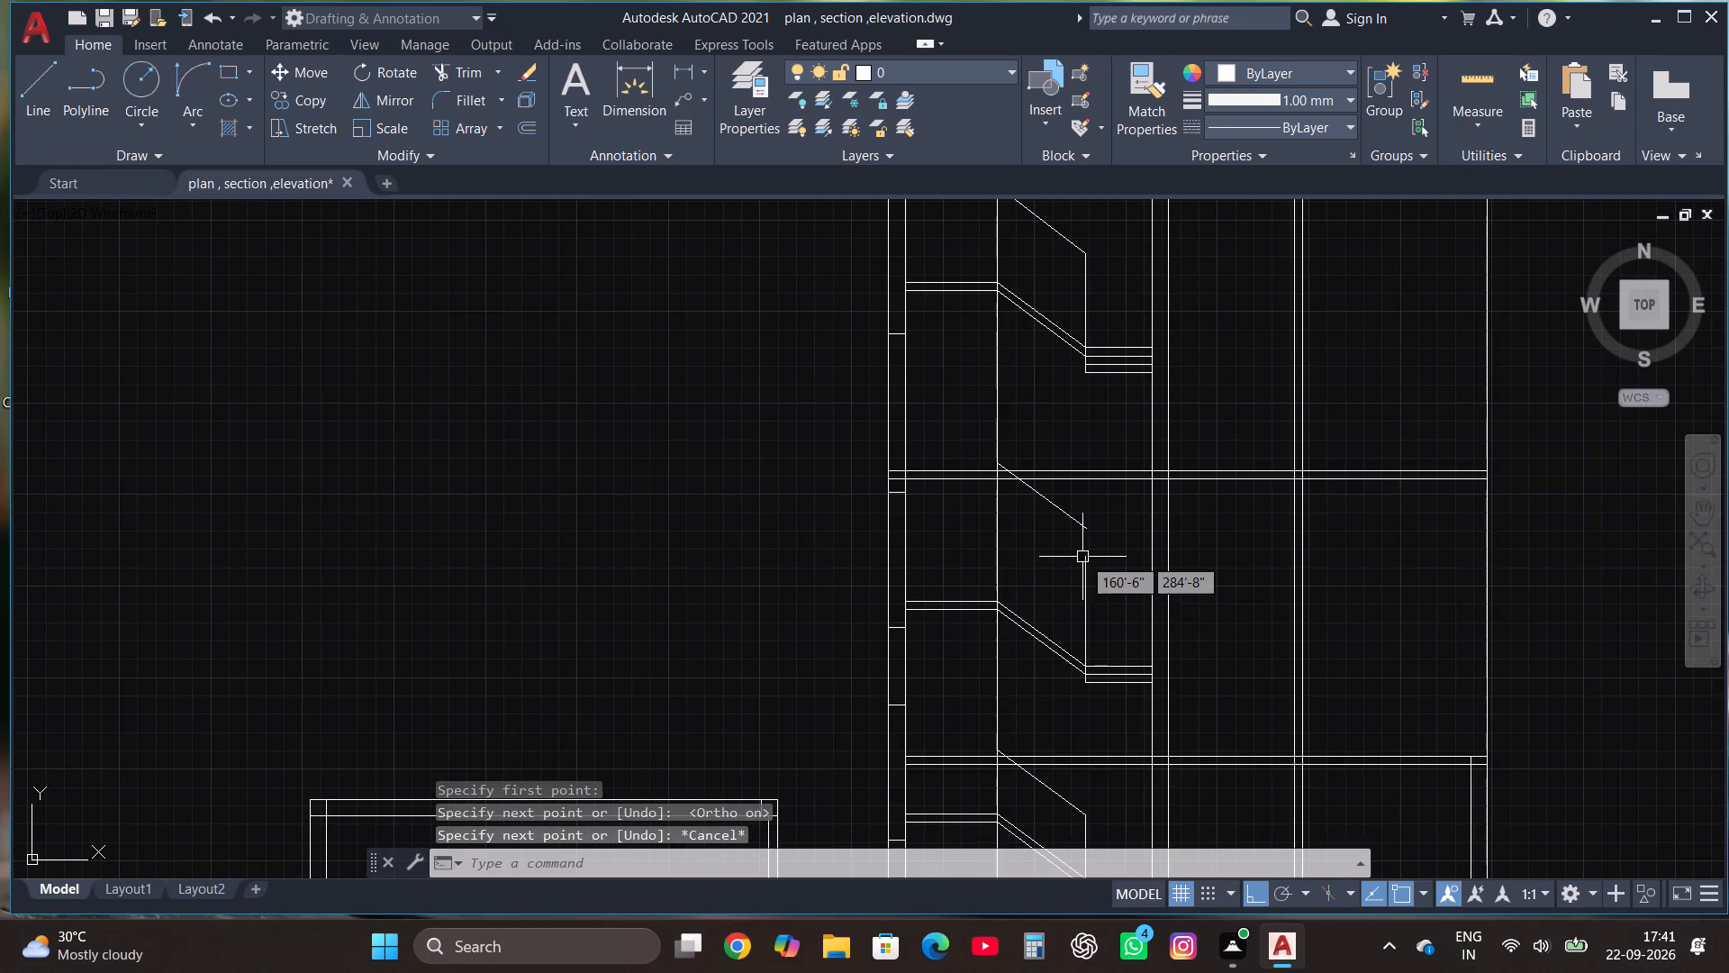
# Shift the second storey's copied sloped line slightly straight down, bringing its upper end to the top of the slab overhead.
pyautogui.scroll(-1, 1088, 618)
pyautogui.scroll(1, 1081, 562)
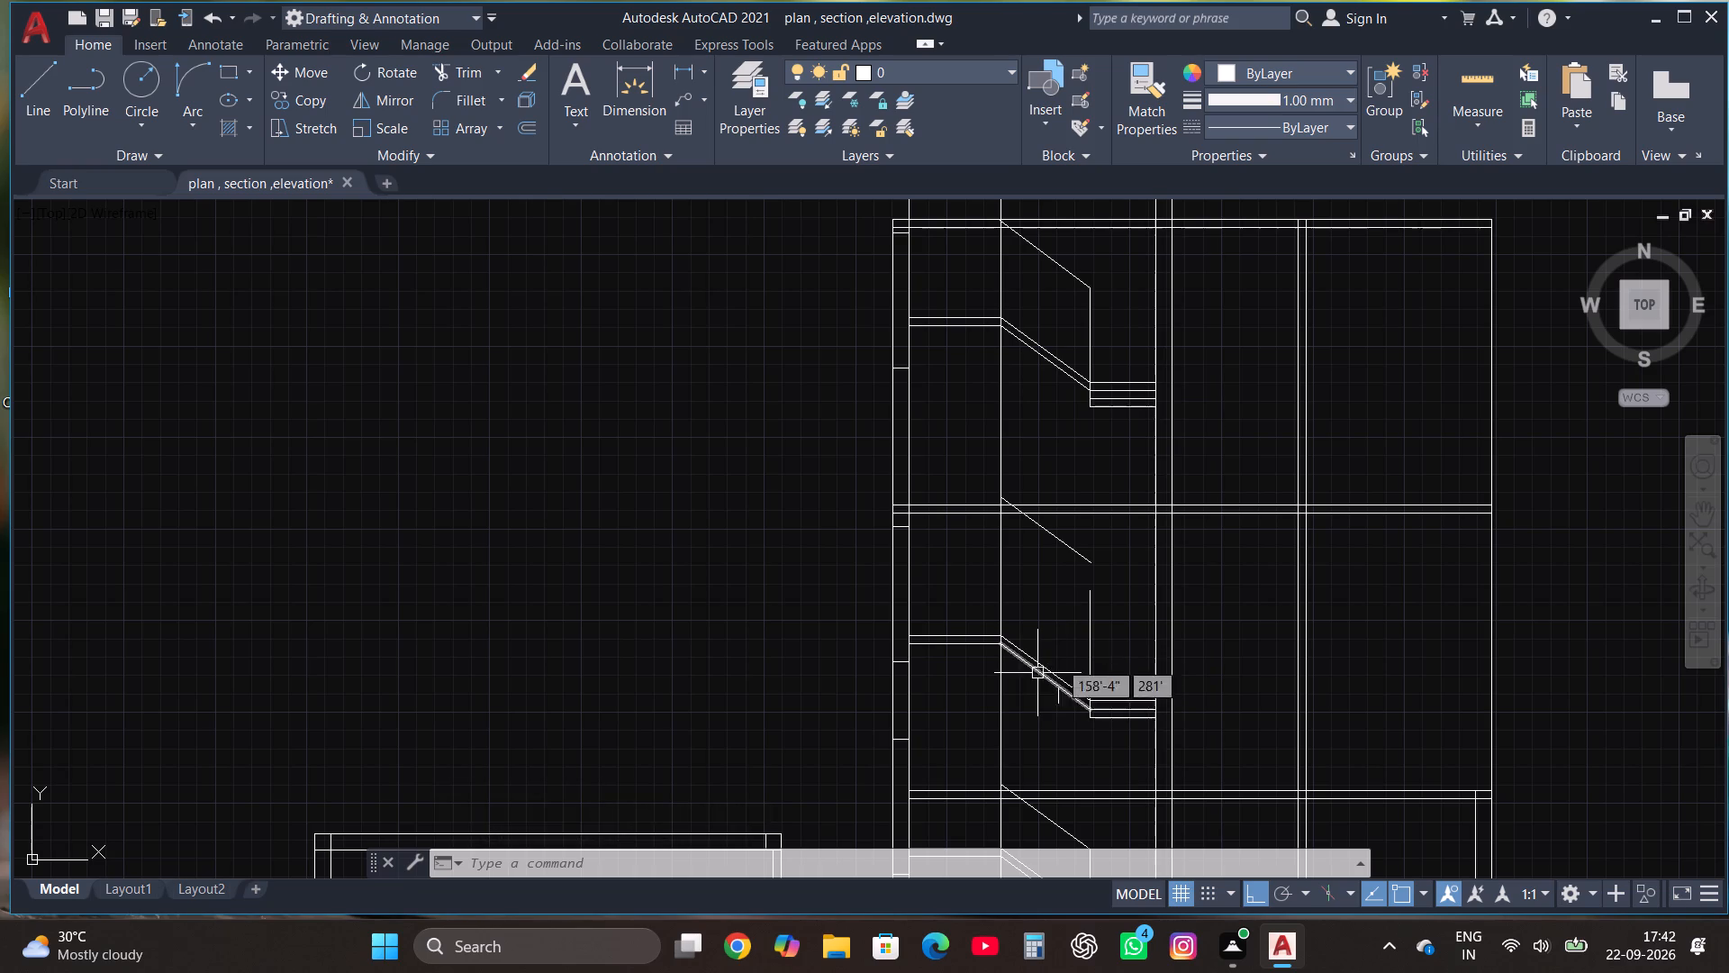
pyautogui.scroll(1, 1070, 538)
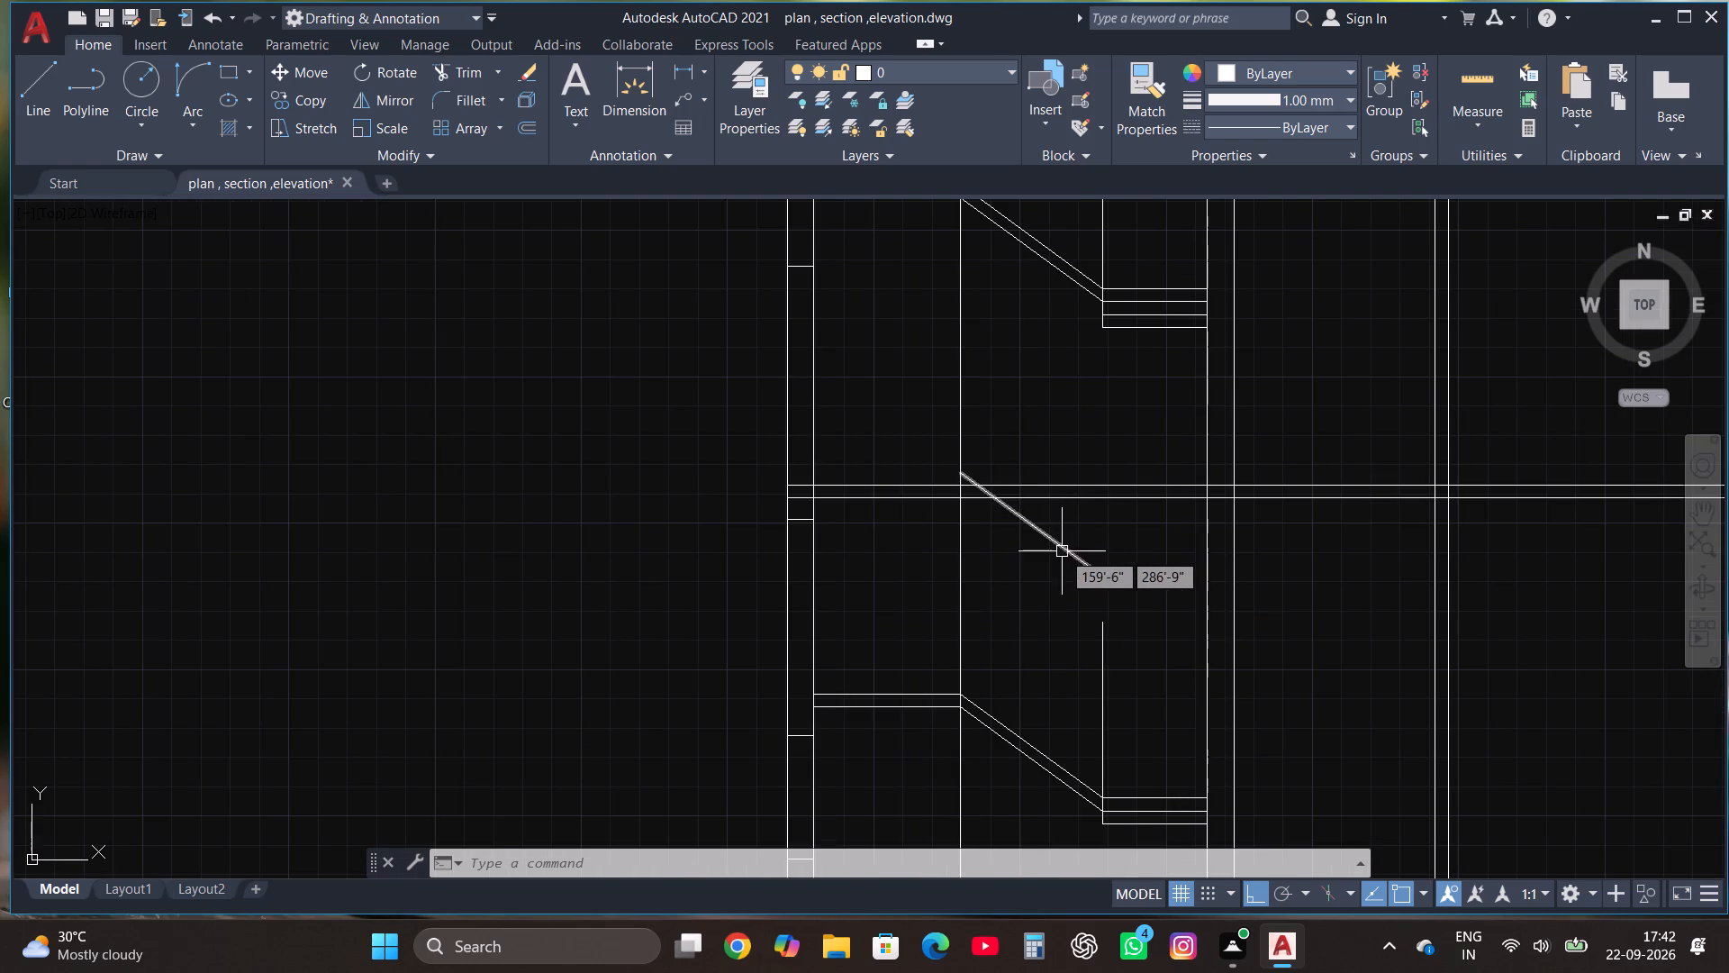
pyautogui.click(1062, 551)
pyautogui.click(1030, 527)
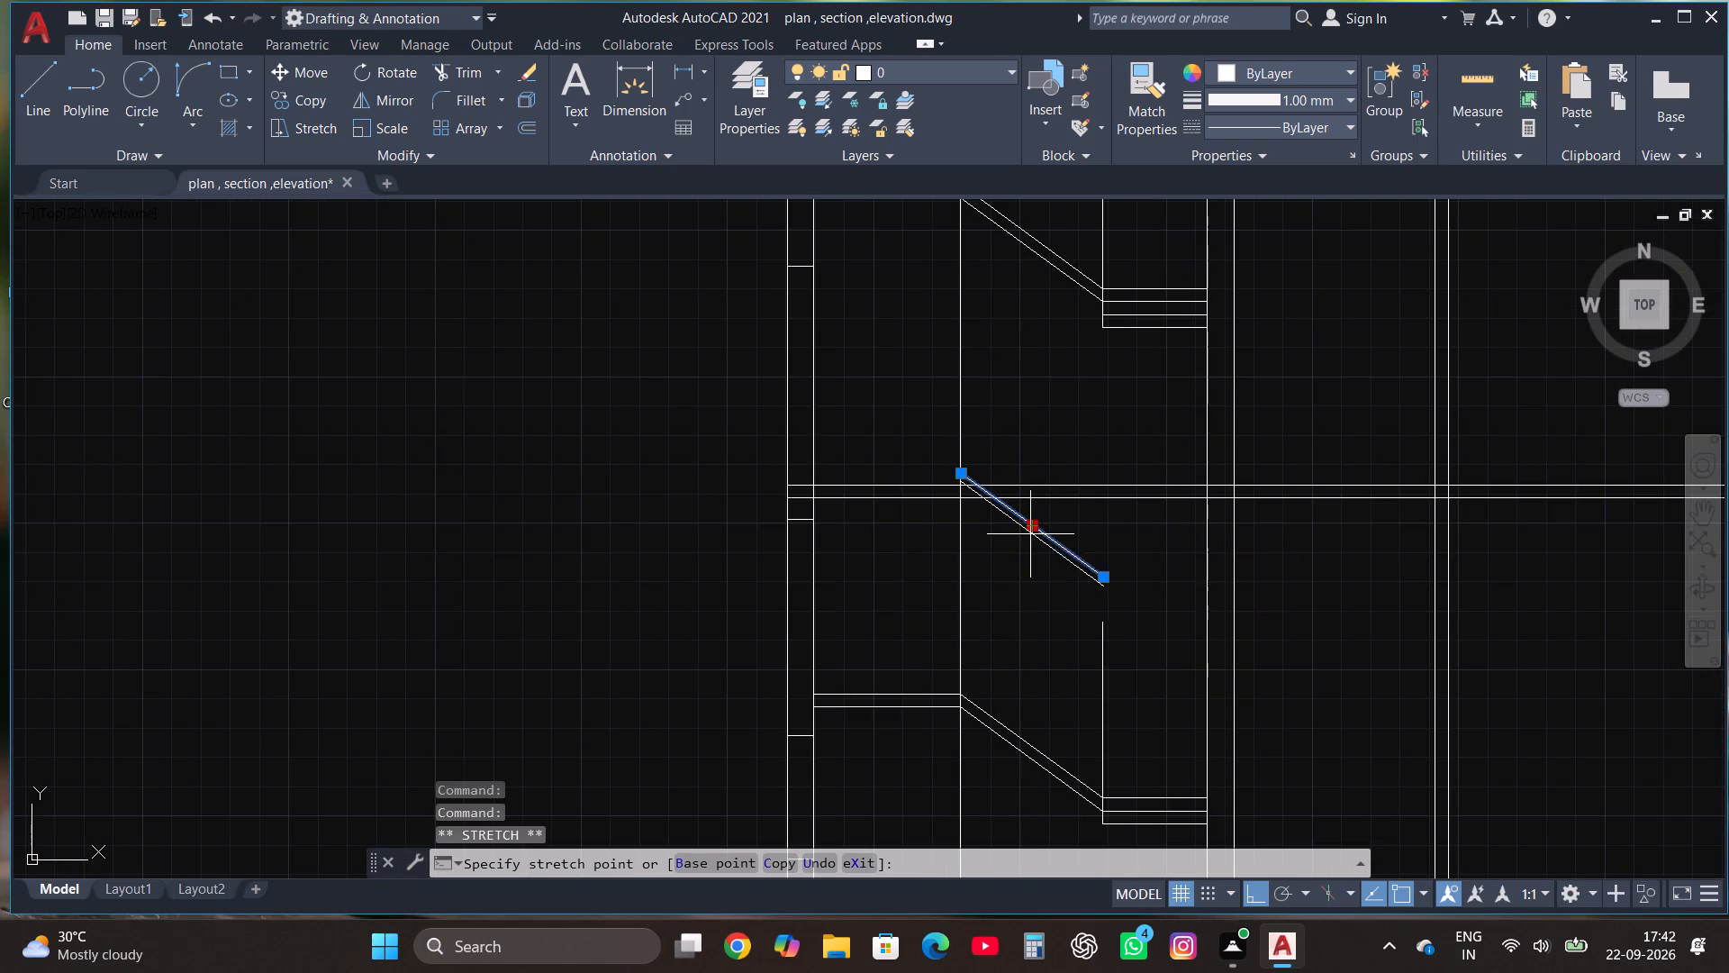
pyautogui.click(1030, 534)
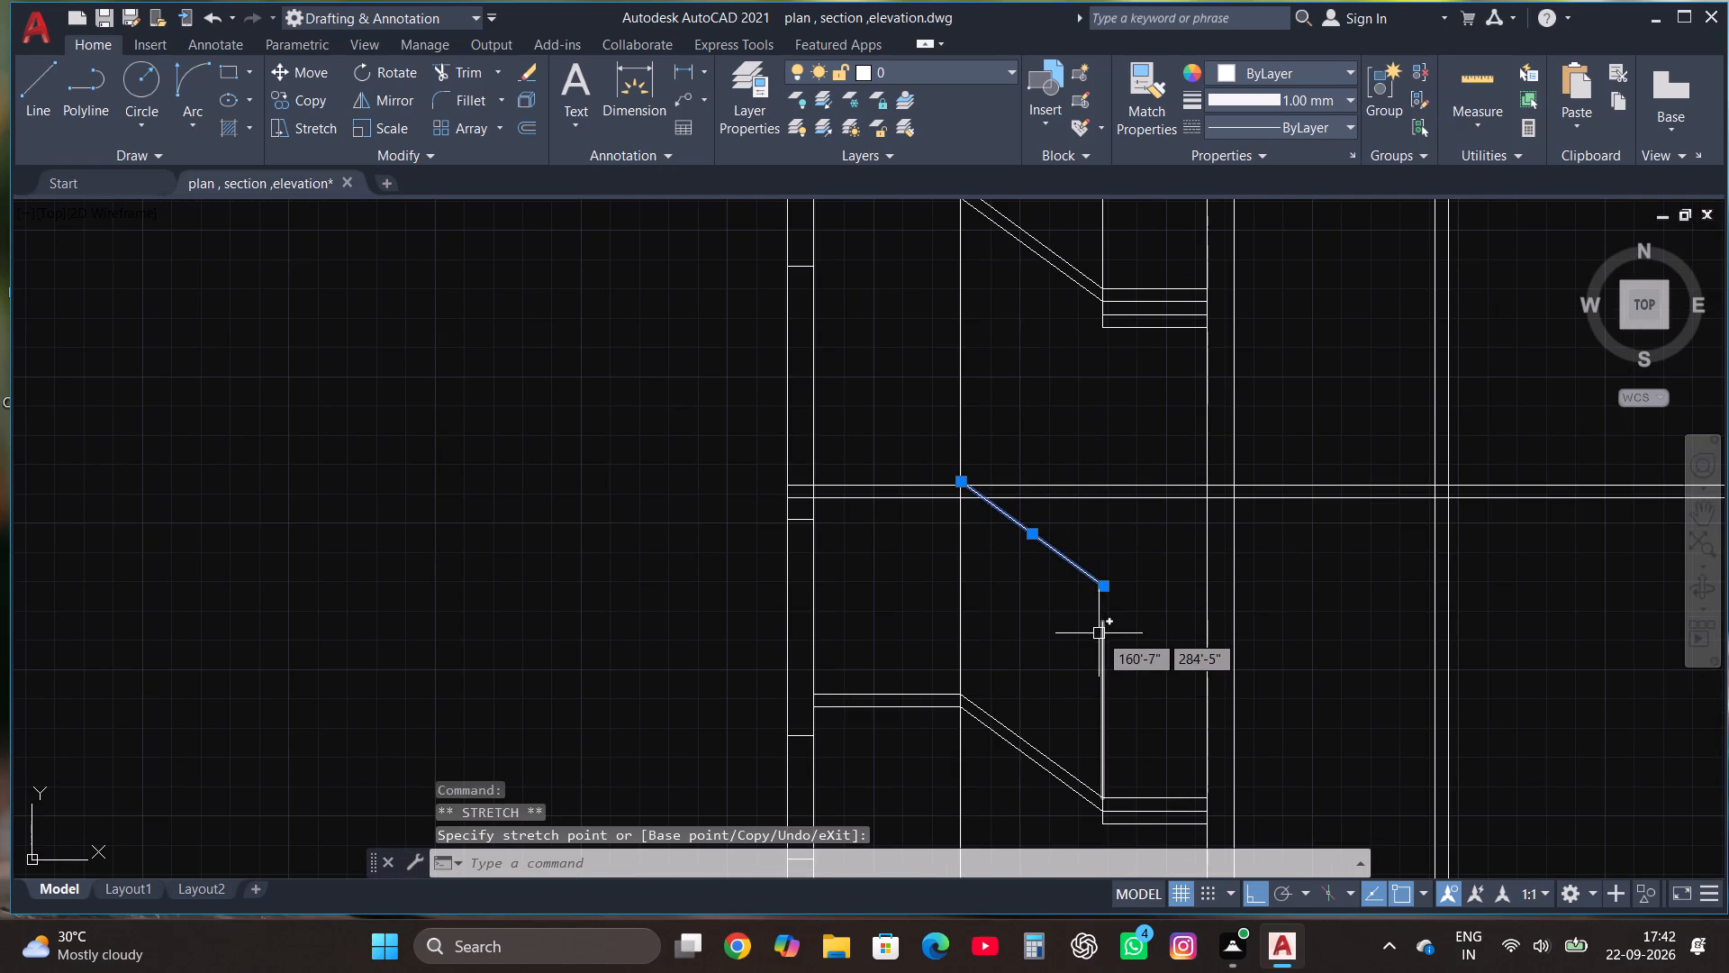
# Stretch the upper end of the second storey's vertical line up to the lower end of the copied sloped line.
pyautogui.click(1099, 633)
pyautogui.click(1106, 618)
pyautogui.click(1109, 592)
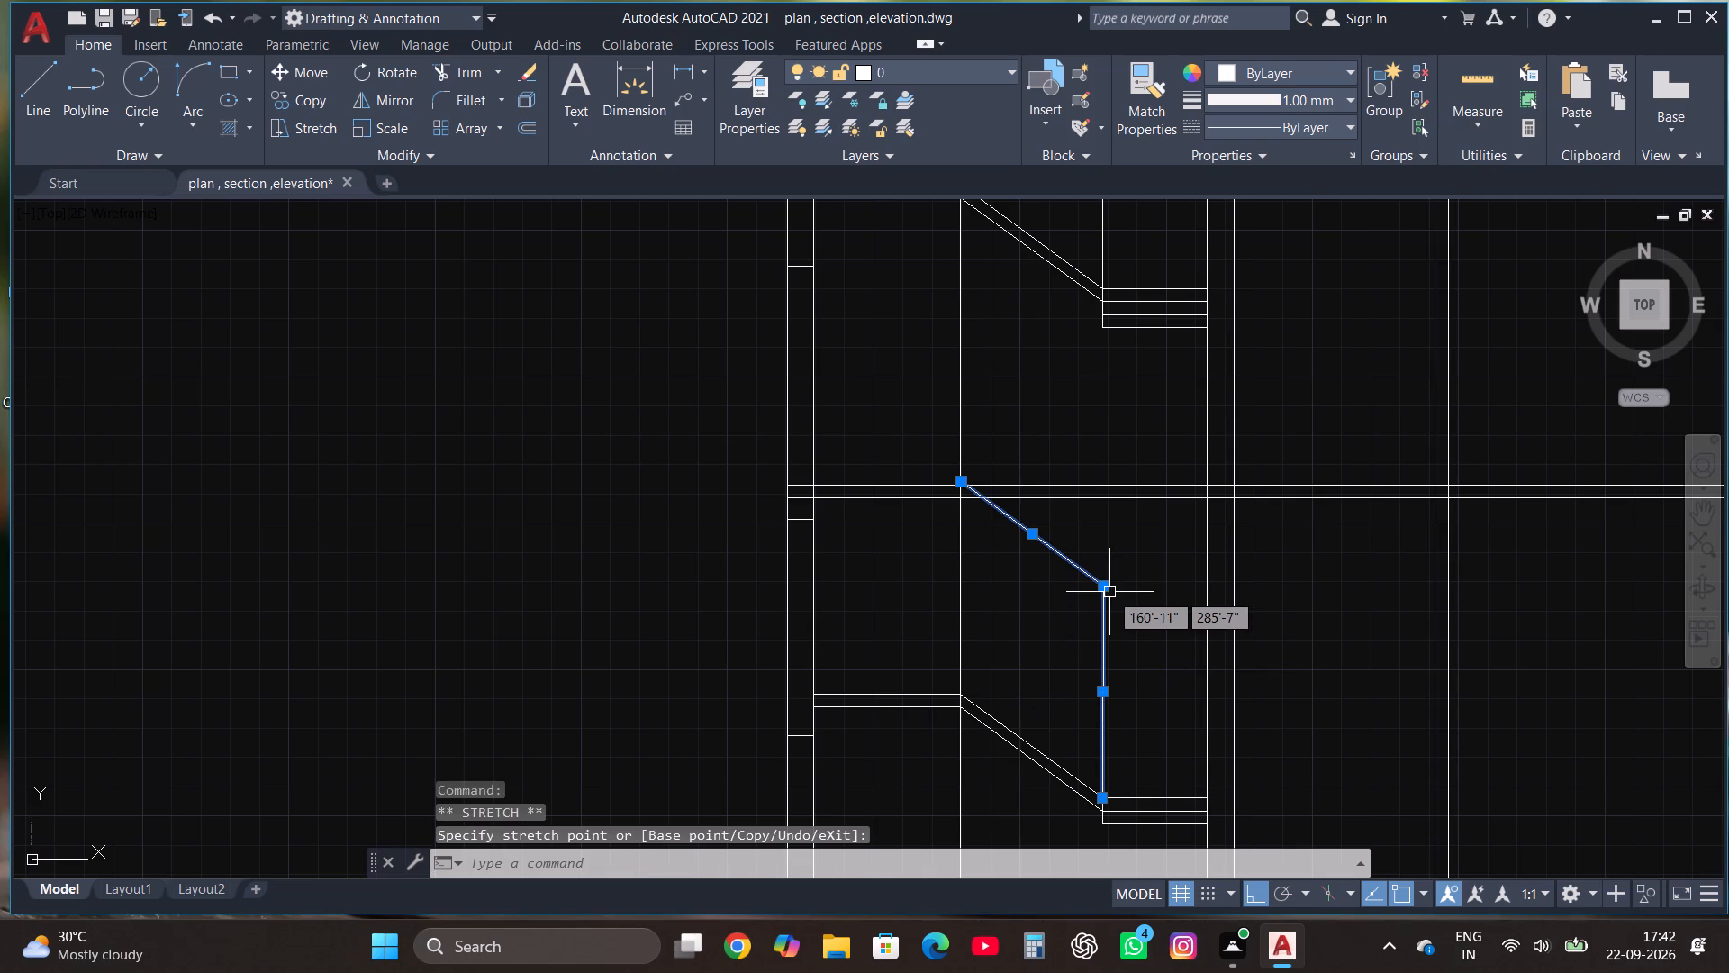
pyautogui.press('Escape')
# Move the lowest storey's stair flight, lower landing, vertical line and raised sloped line straight down together.
pyautogui.scroll(-2, 1121, 590)
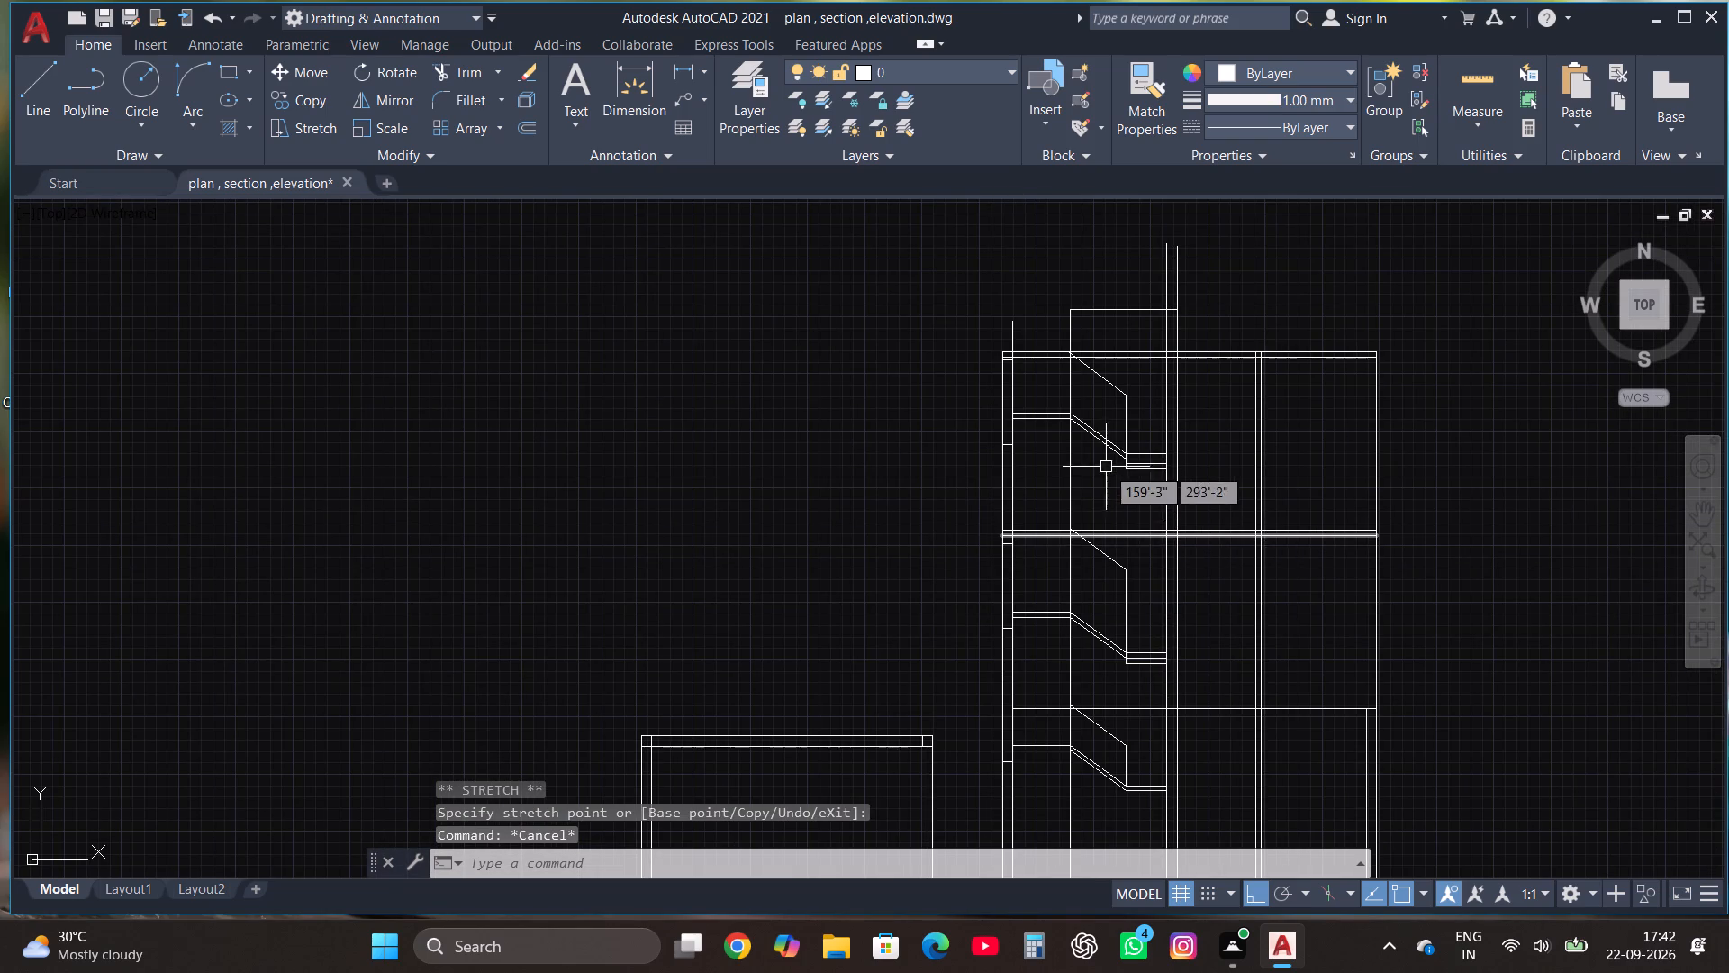
pyautogui.scroll(-1, 1106, 467)
pyautogui.scroll(2, 1147, 671)
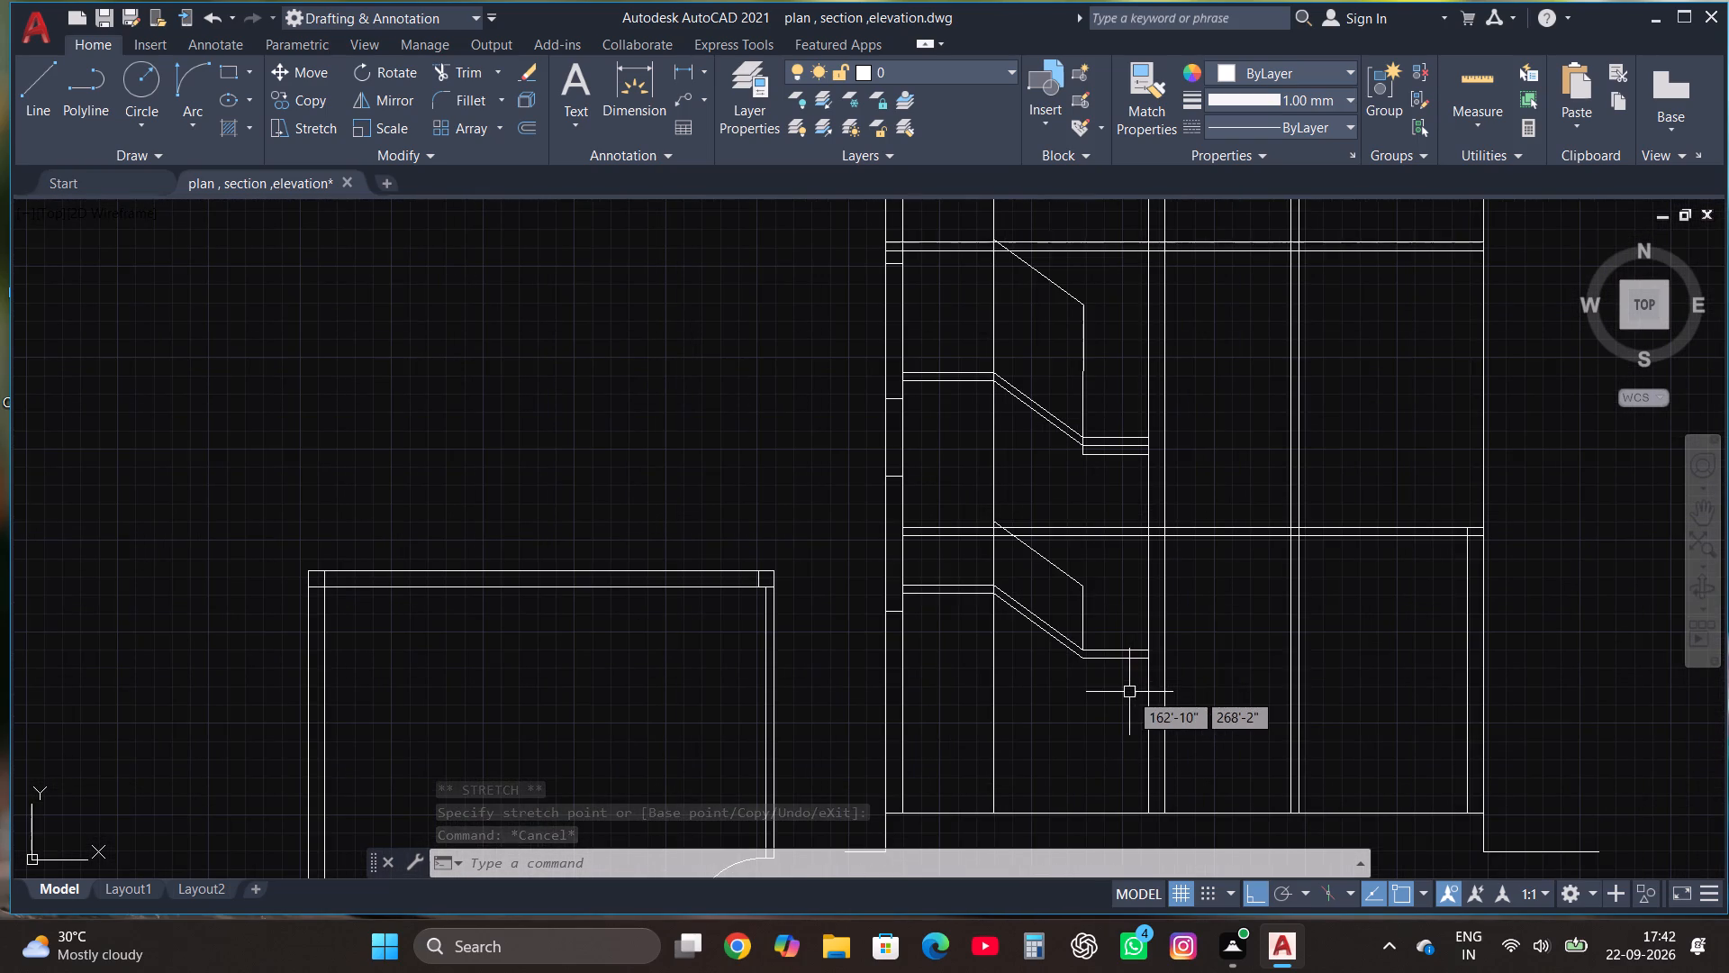
pyautogui.click(1125, 686)
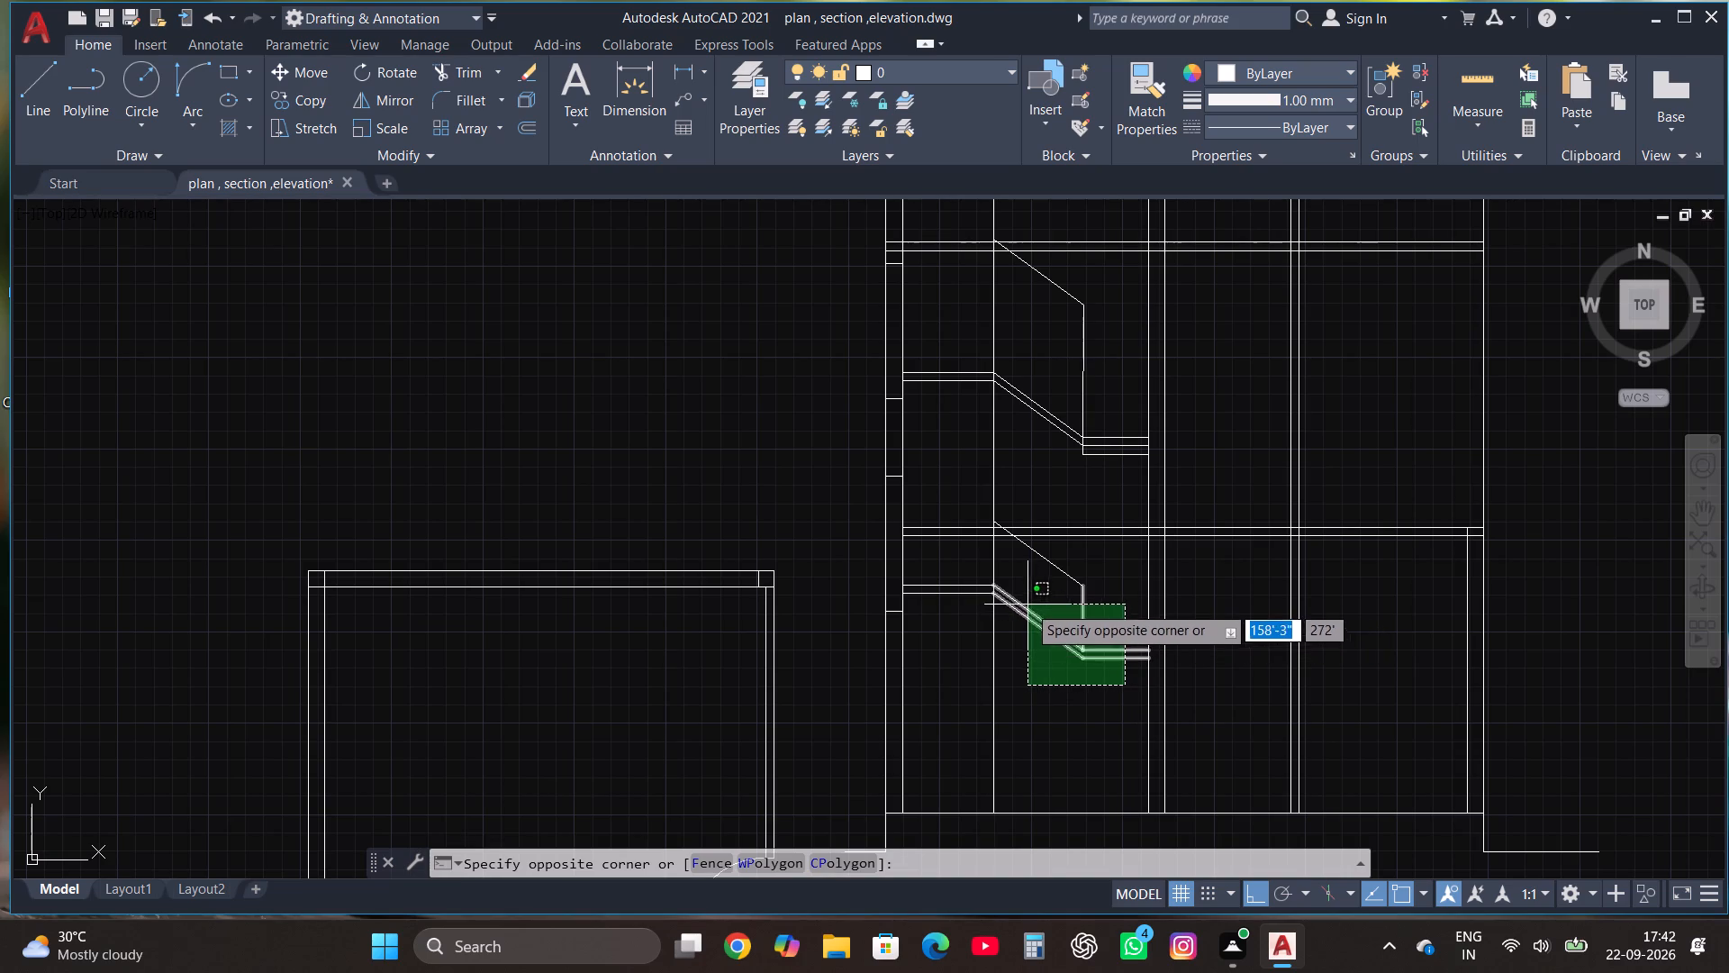
pyautogui.click(1019, 559)
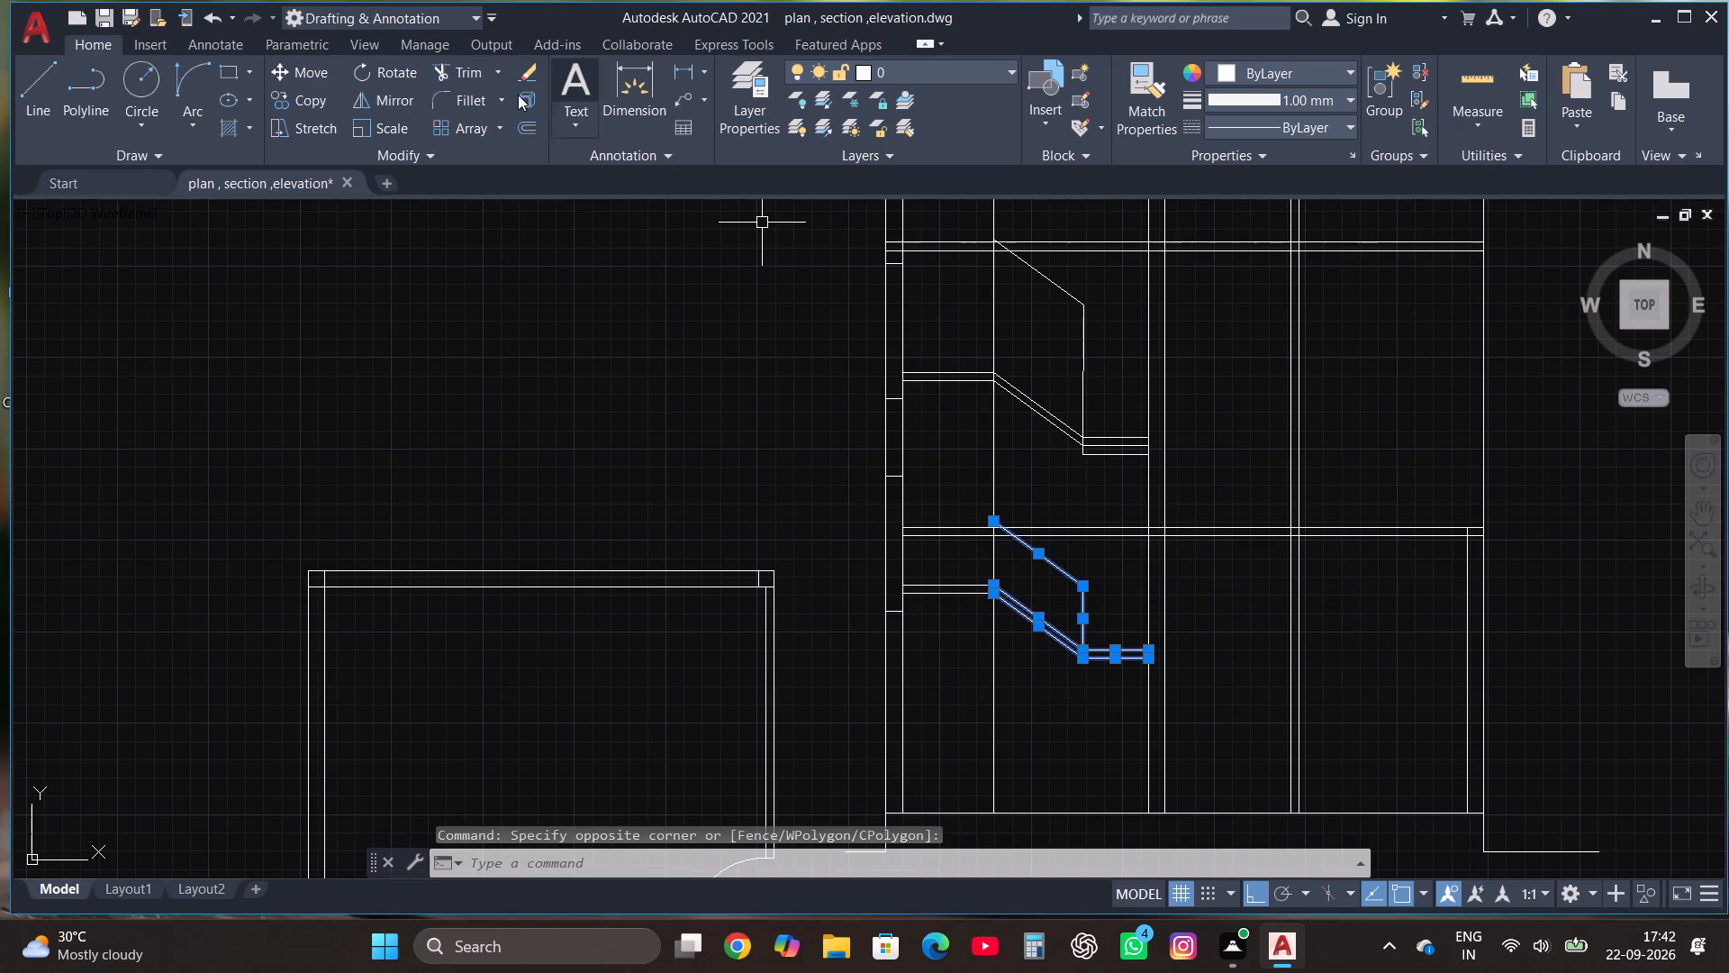
pyautogui.click(306, 71)
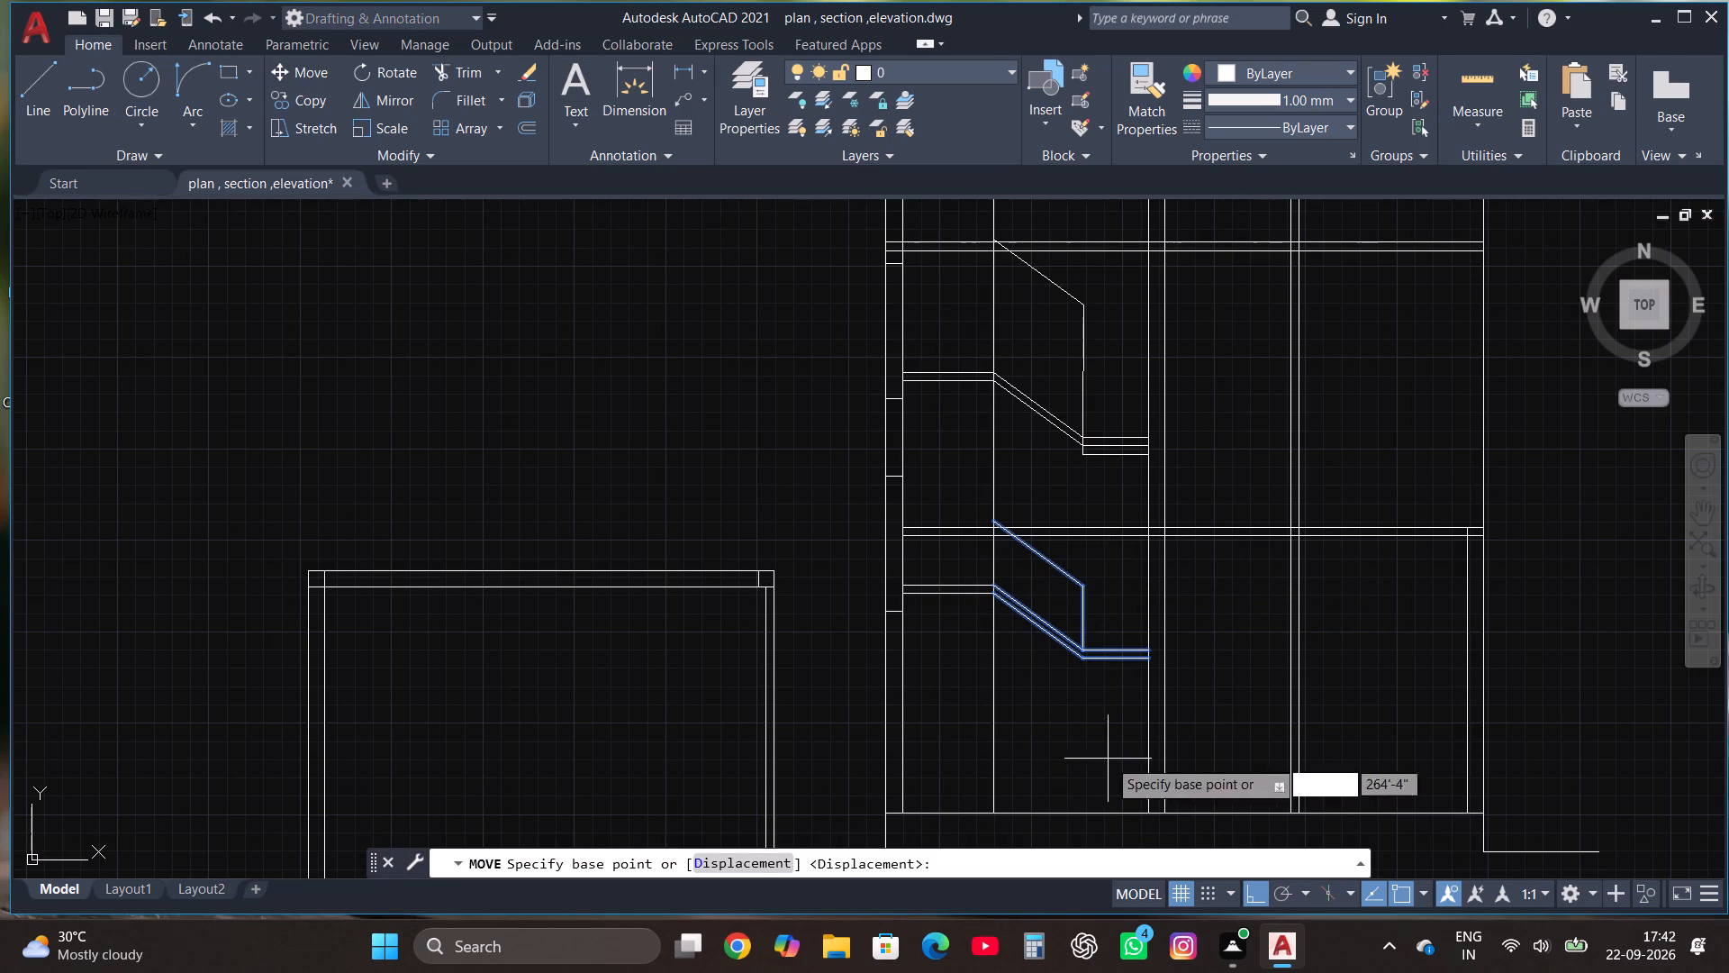
pyautogui.click(1147, 649)
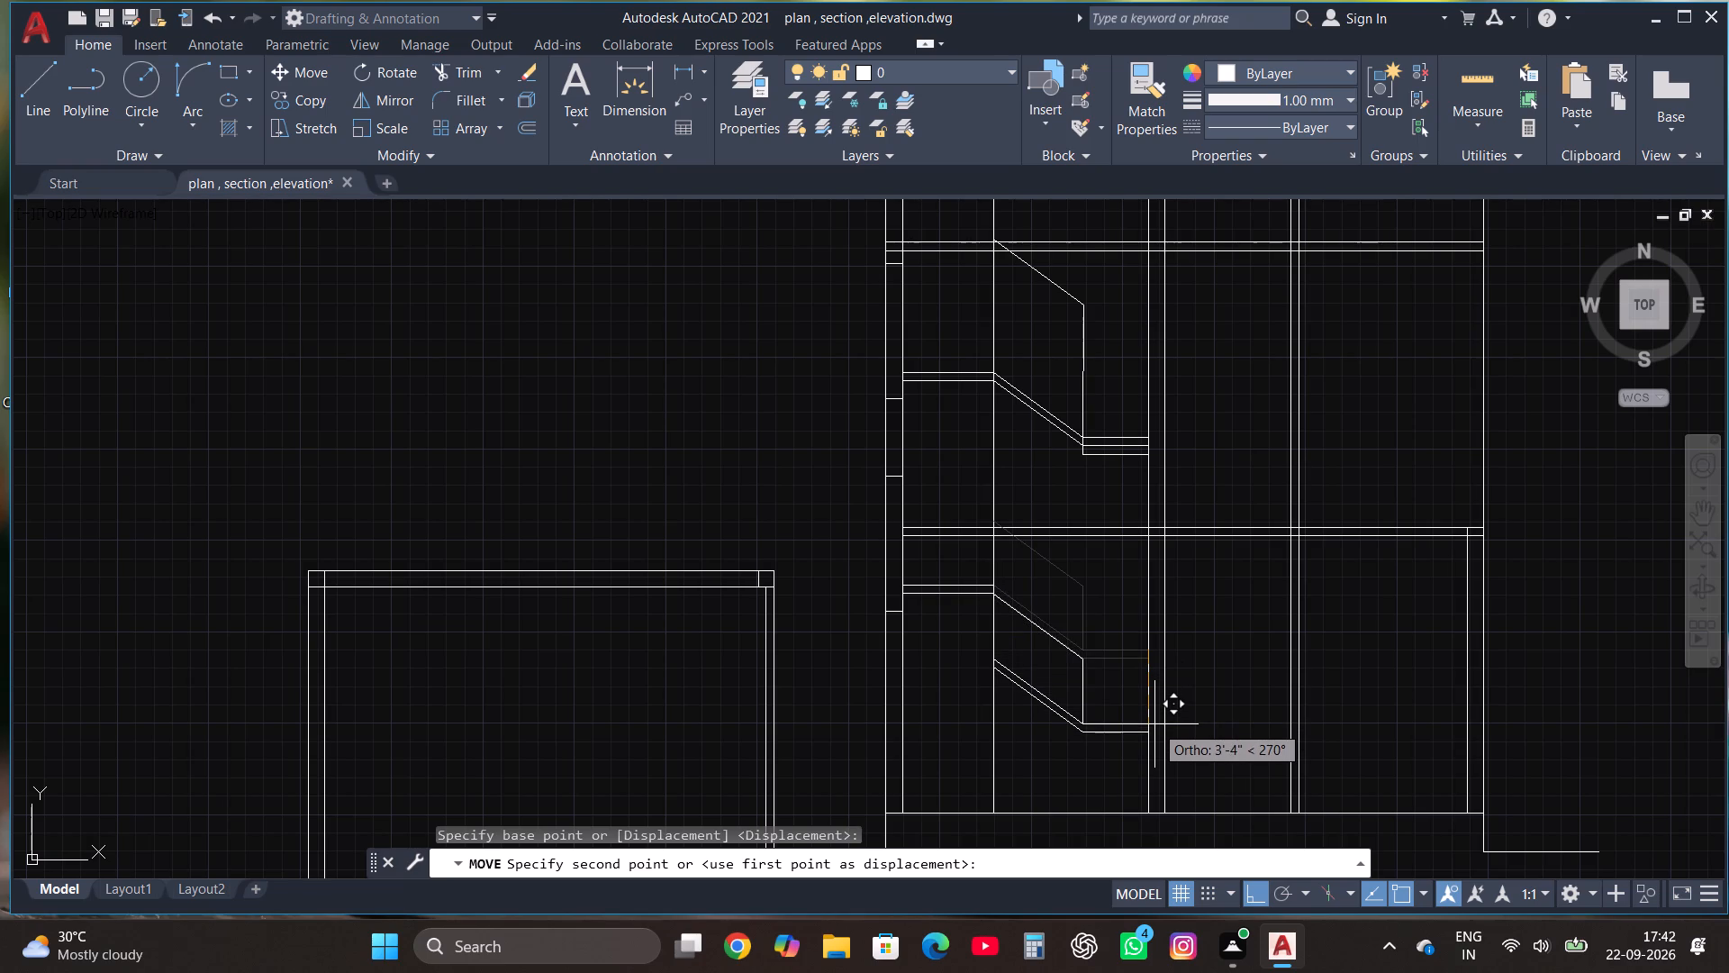
pyautogui.click(1154, 706)
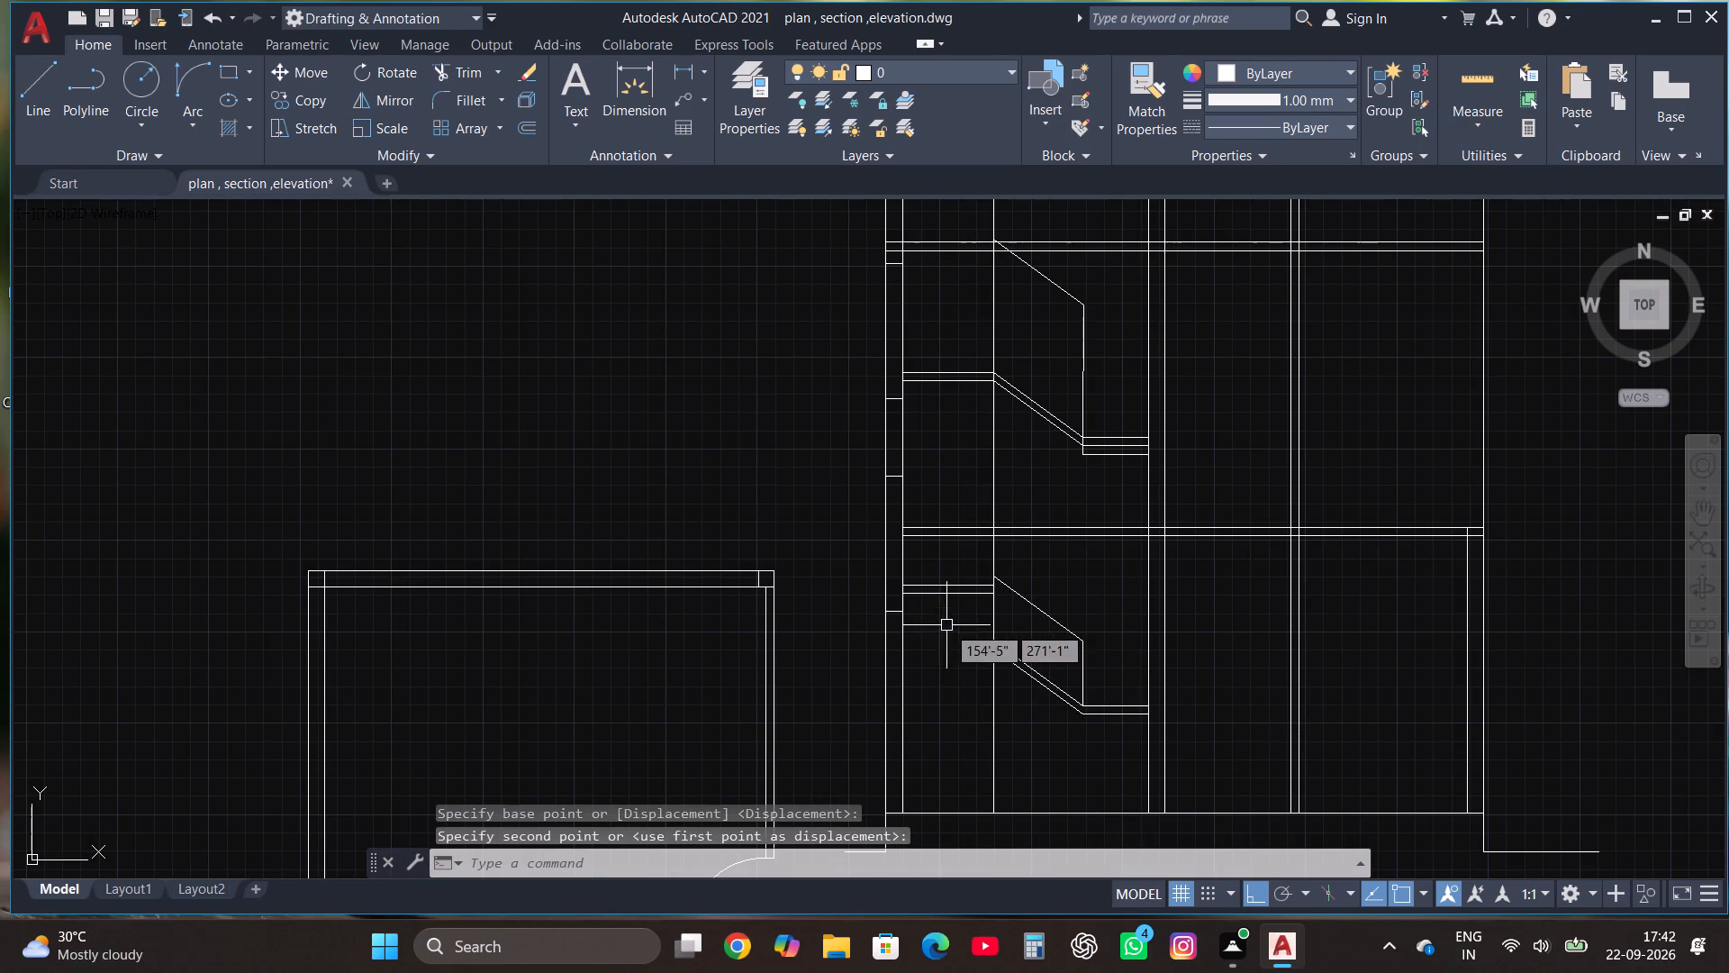
# Move the lowest storey's two upper landing lines down to meet the upper end of the lowered flight.
pyautogui.click(946, 625)
pyautogui.click(935, 593)
pyautogui.click(935, 578)
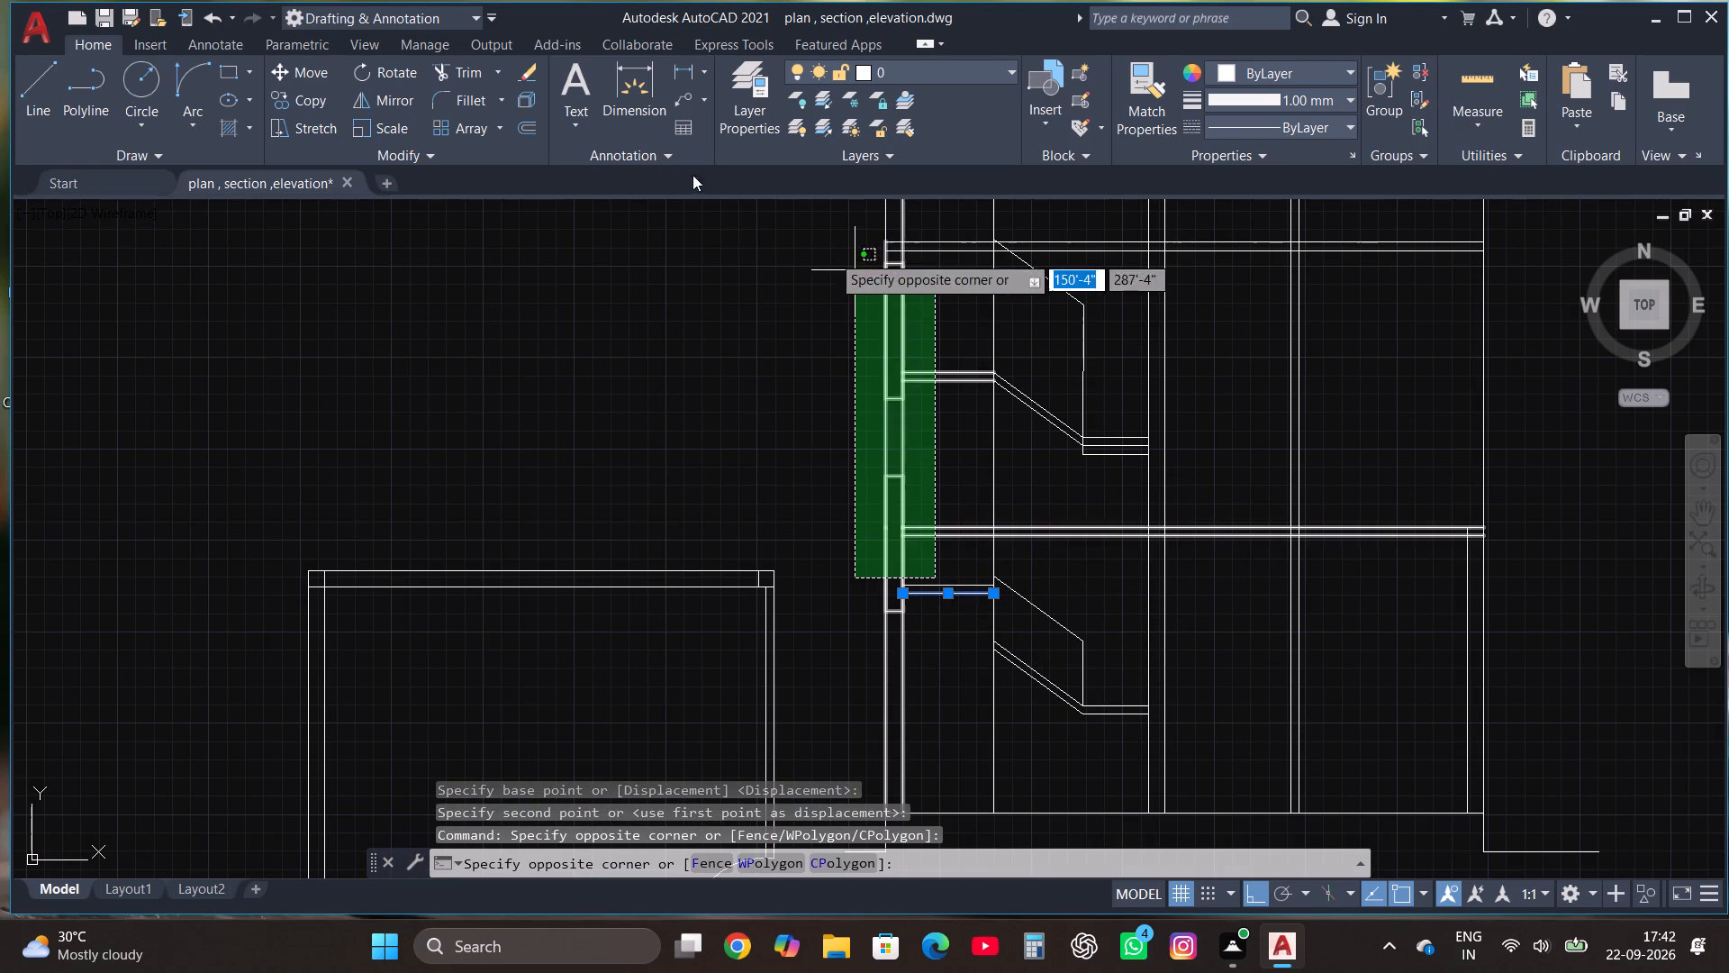
pyautogui.click(945, 626)
pyautogui.moveTo(959, 632); pyautogui.dragTo(950, 621)
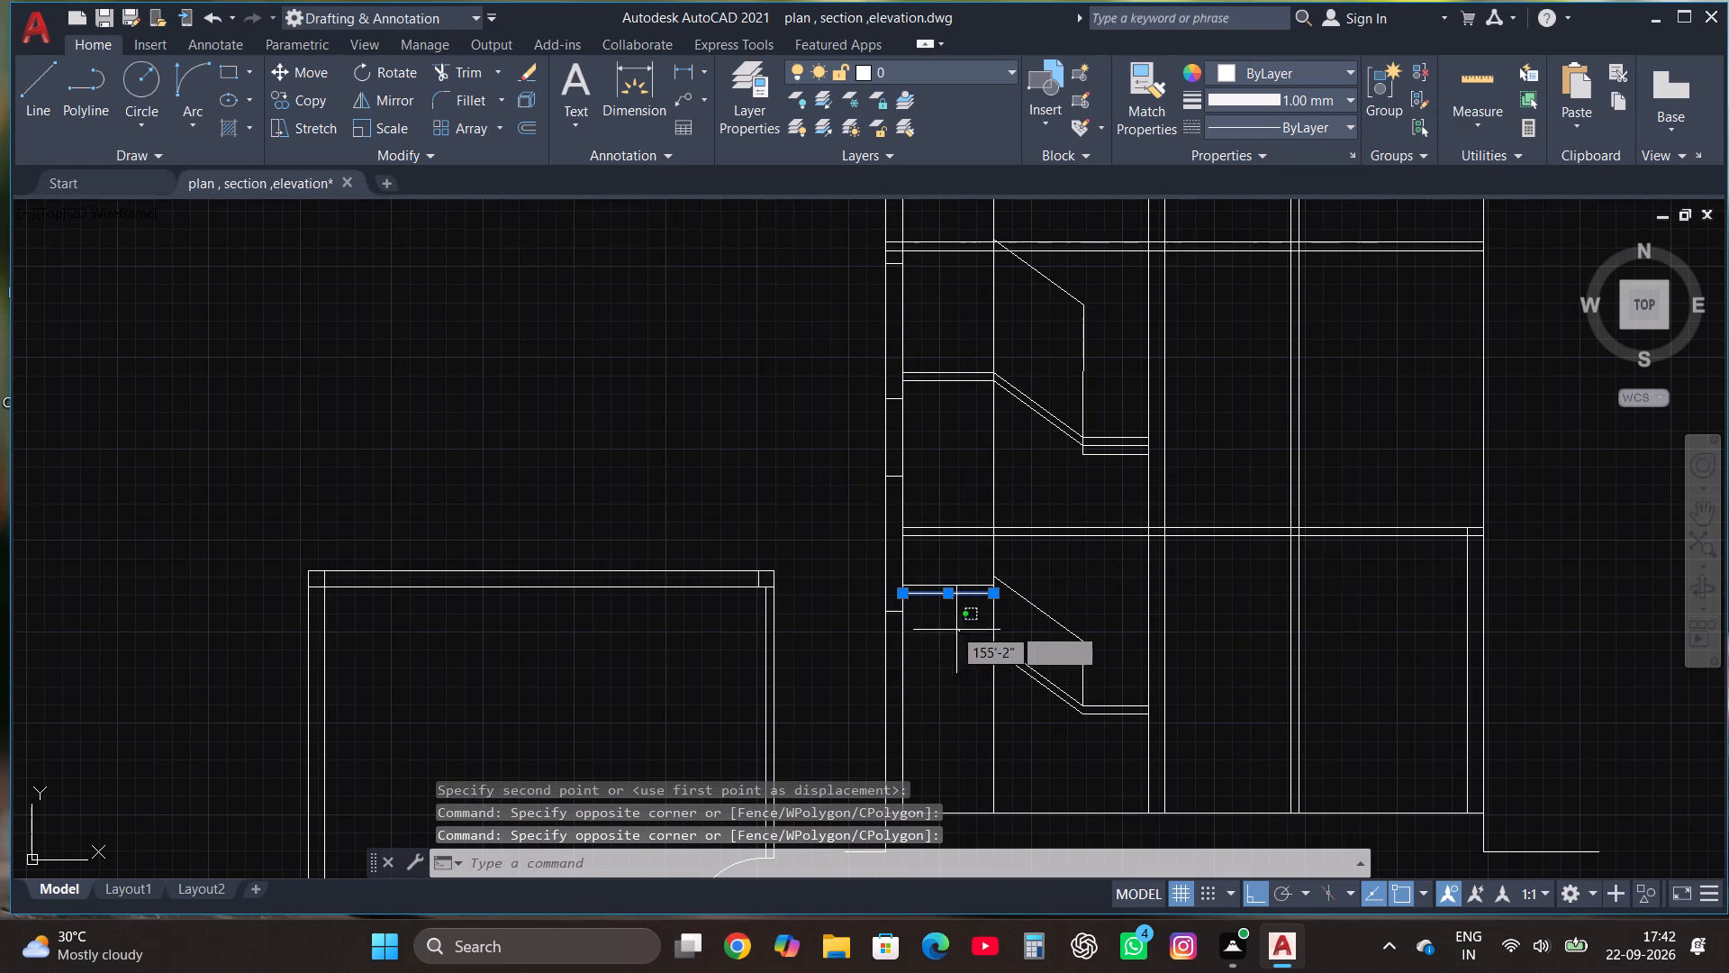
pyautogui.click(916, 562)
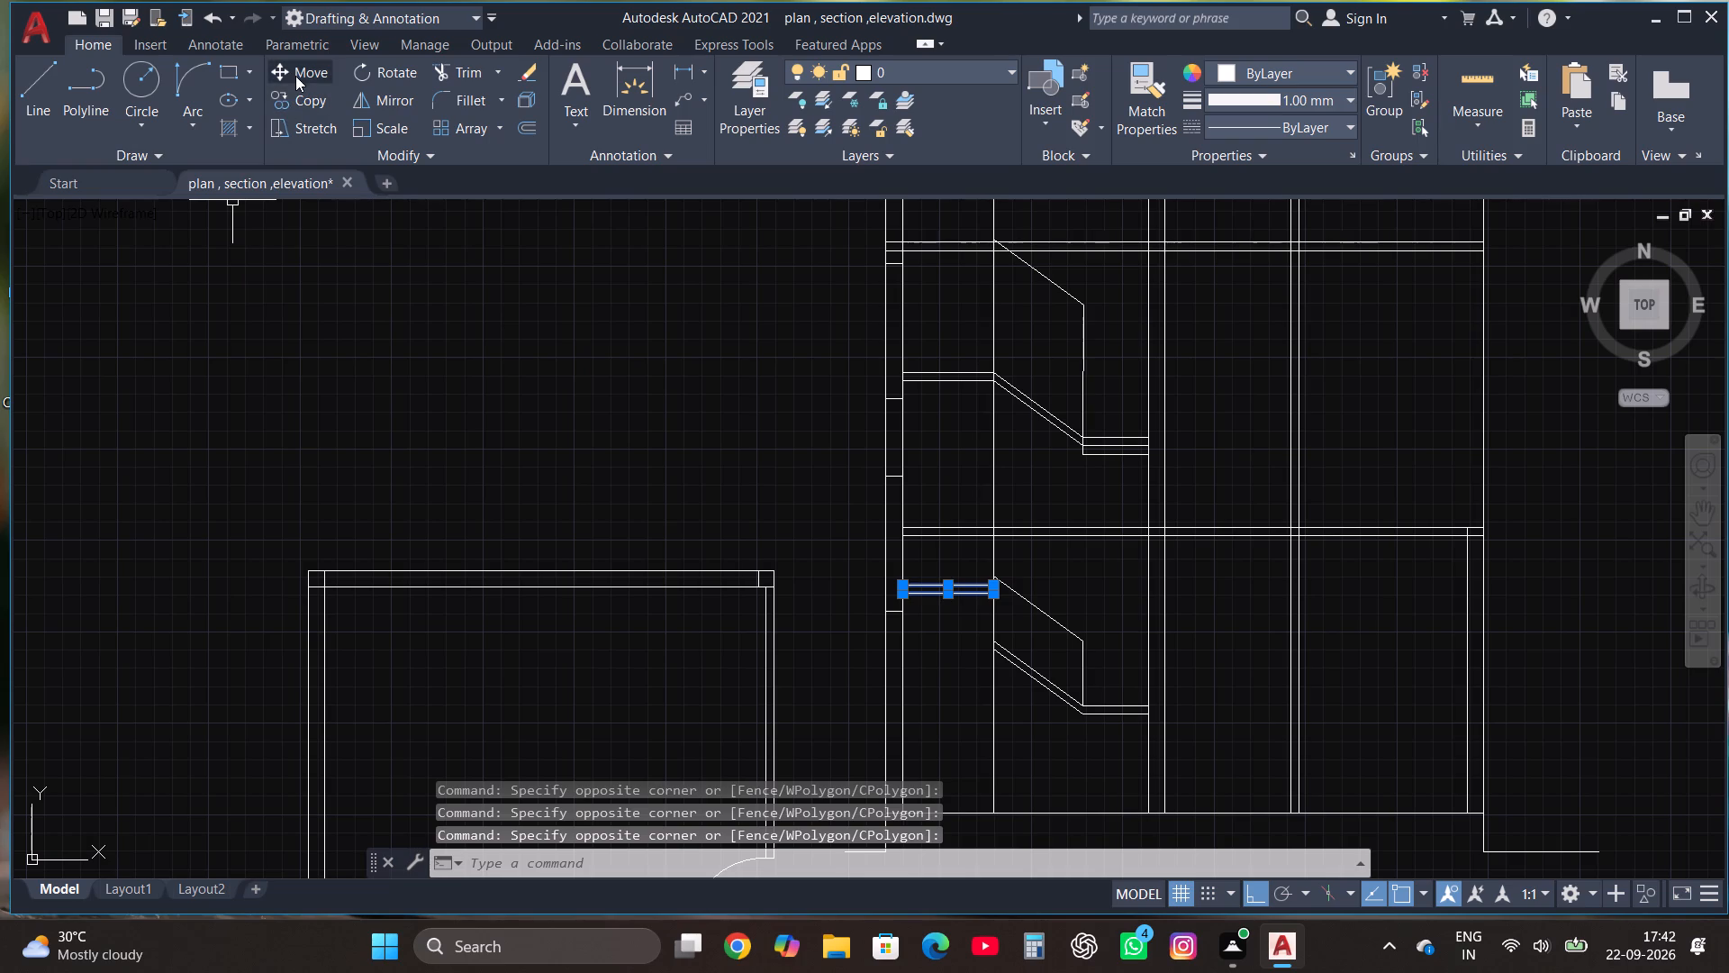
pyautogui.click(295, 73)
pyautogui.scroll(1, 991, 623)
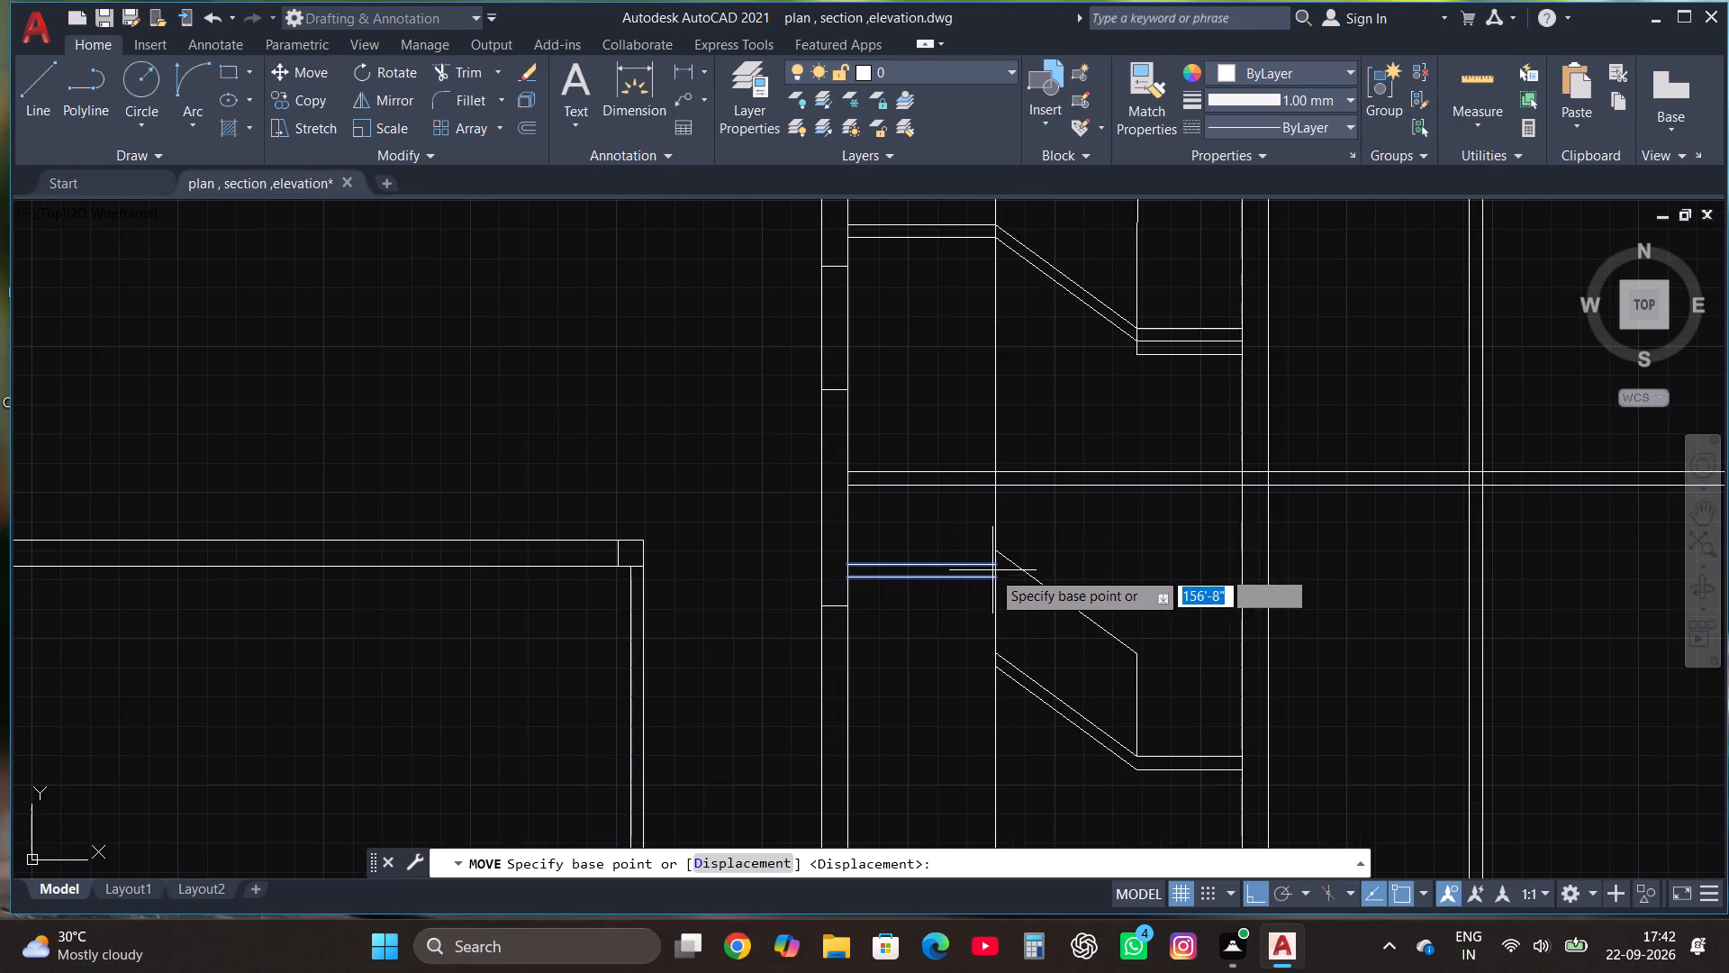
pyautogui.click(997, 566)
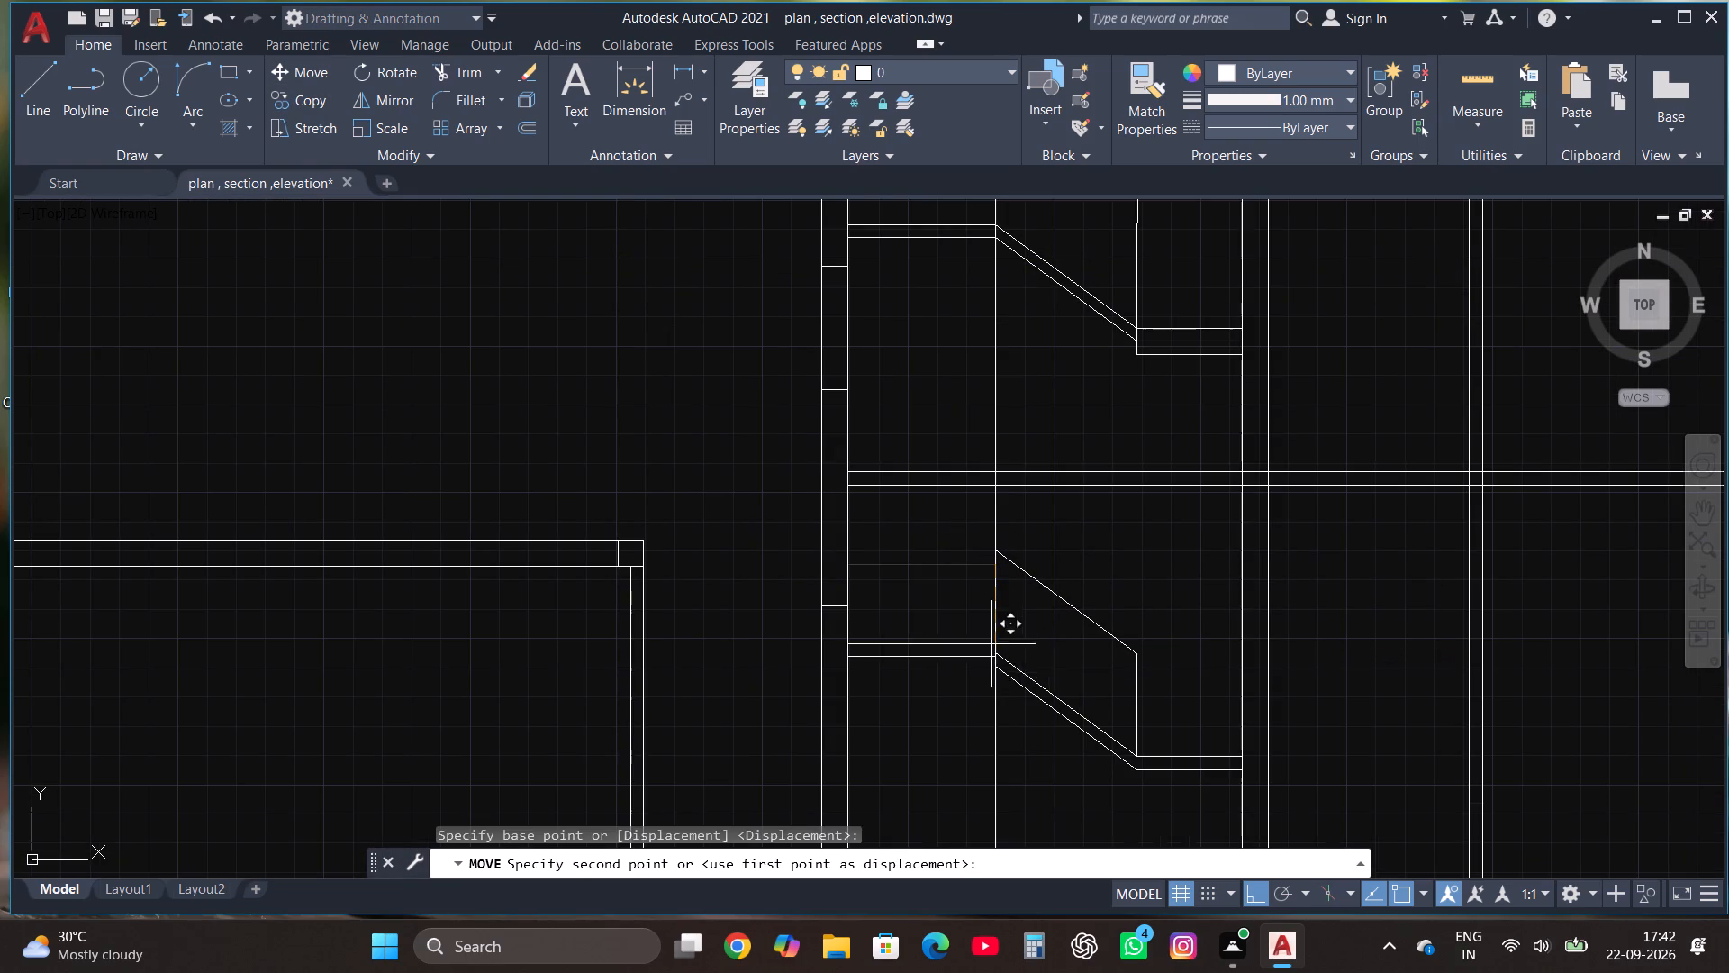
pyautogui.click(1000, 652)
pyautogui.press('Escape')
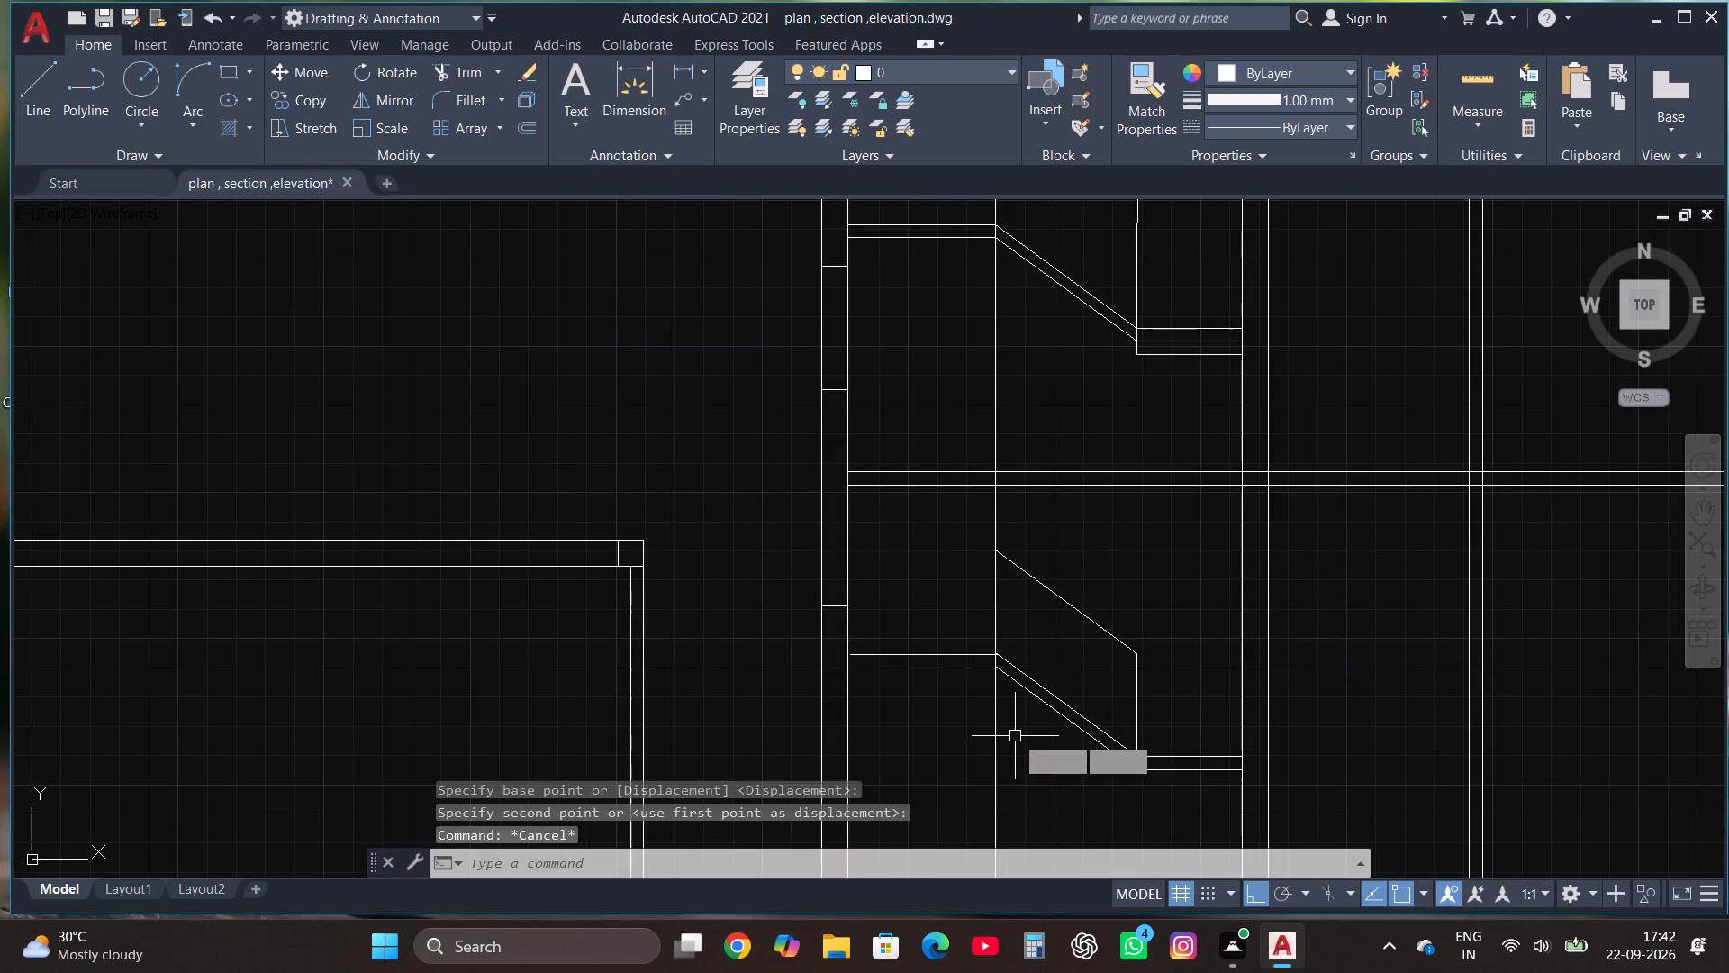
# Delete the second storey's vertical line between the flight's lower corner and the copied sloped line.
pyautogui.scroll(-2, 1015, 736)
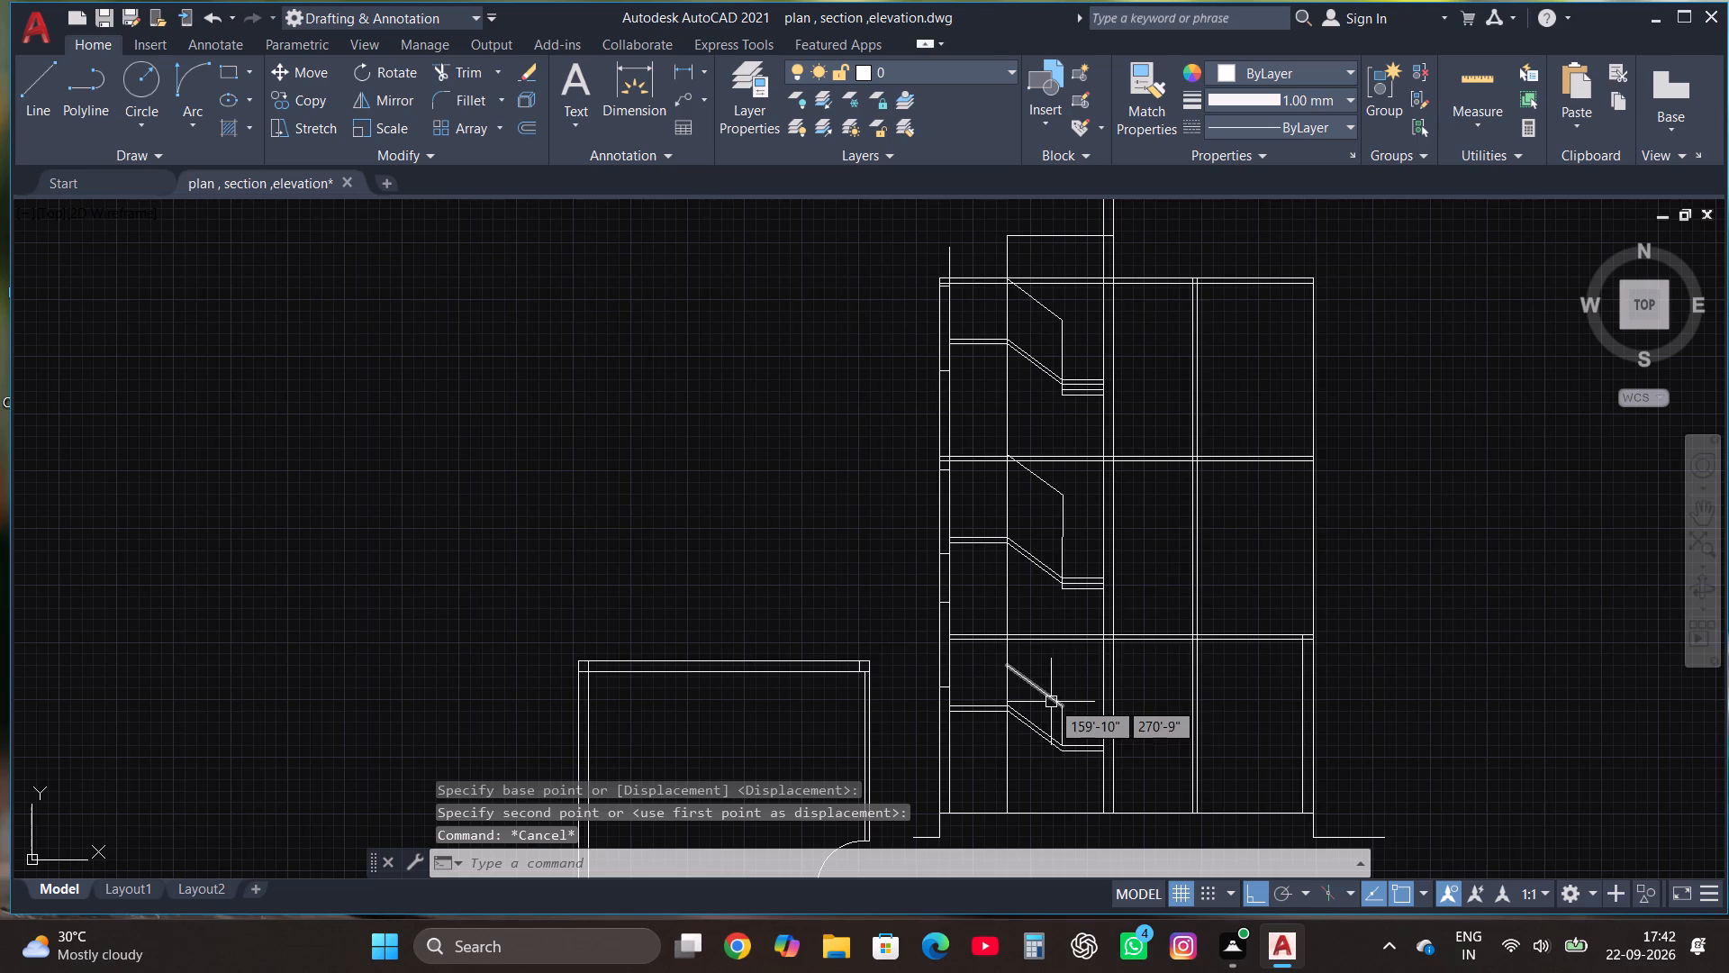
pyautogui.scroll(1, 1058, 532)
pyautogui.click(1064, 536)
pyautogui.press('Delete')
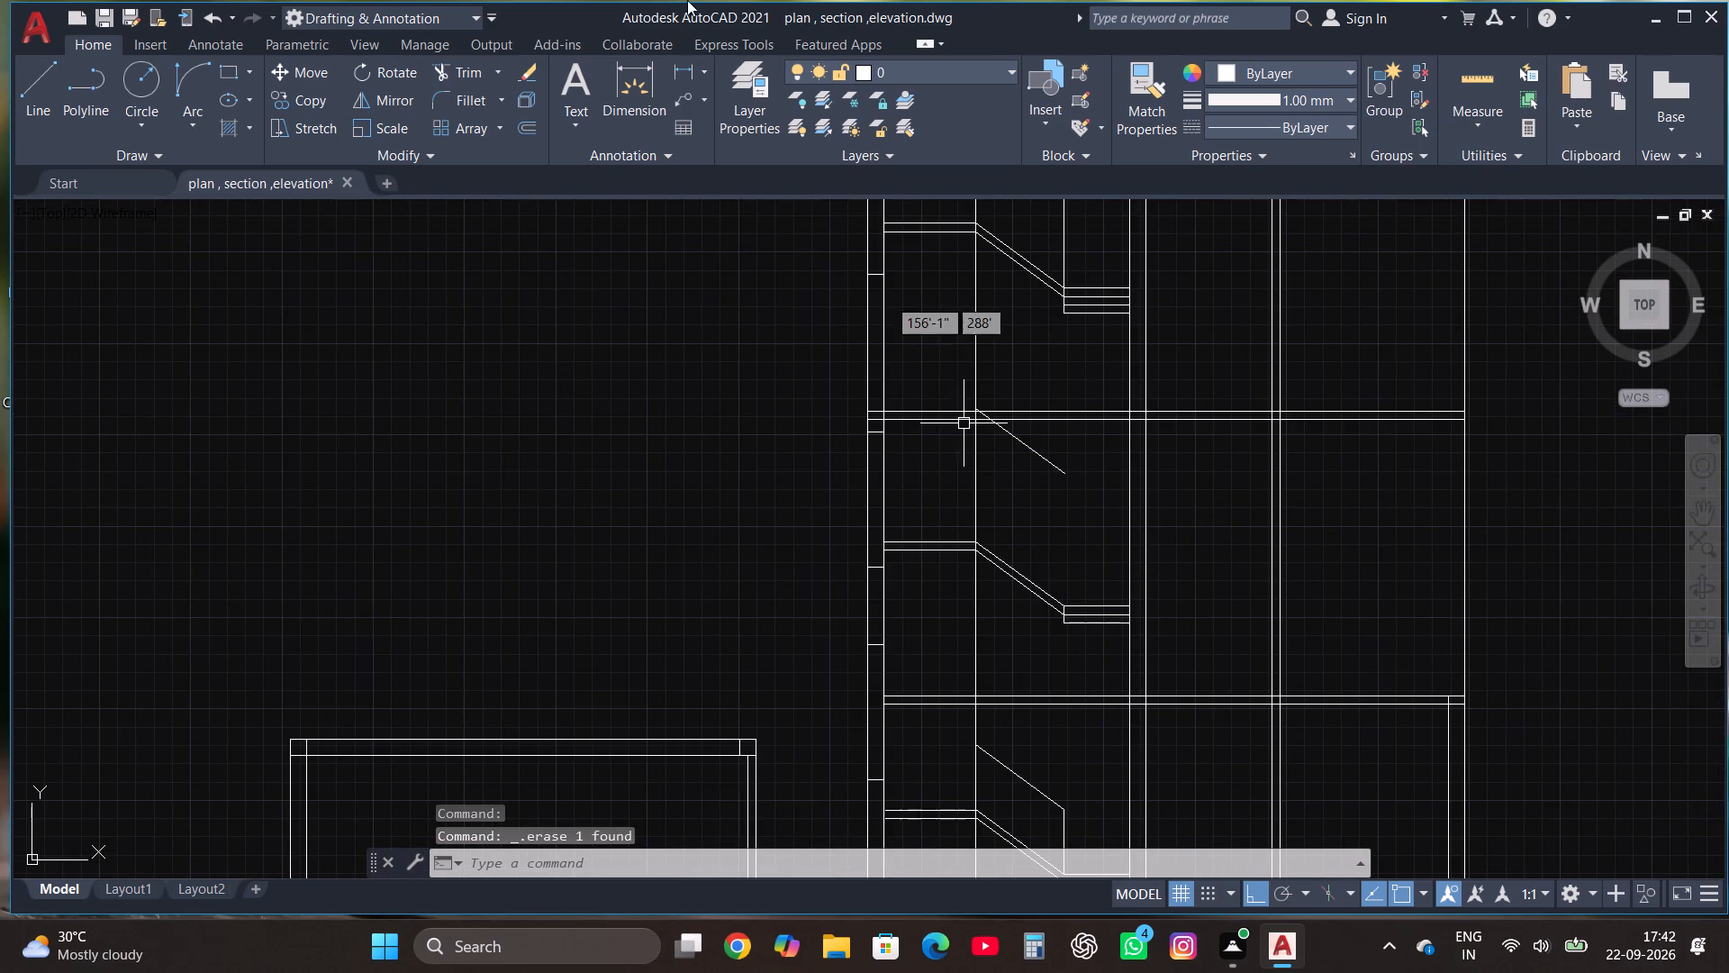
# Draw a vertical line about 6'-6" long from the second storey flight's lower top corner up past the copied sloped line.
pyautogui.click(26, 84)
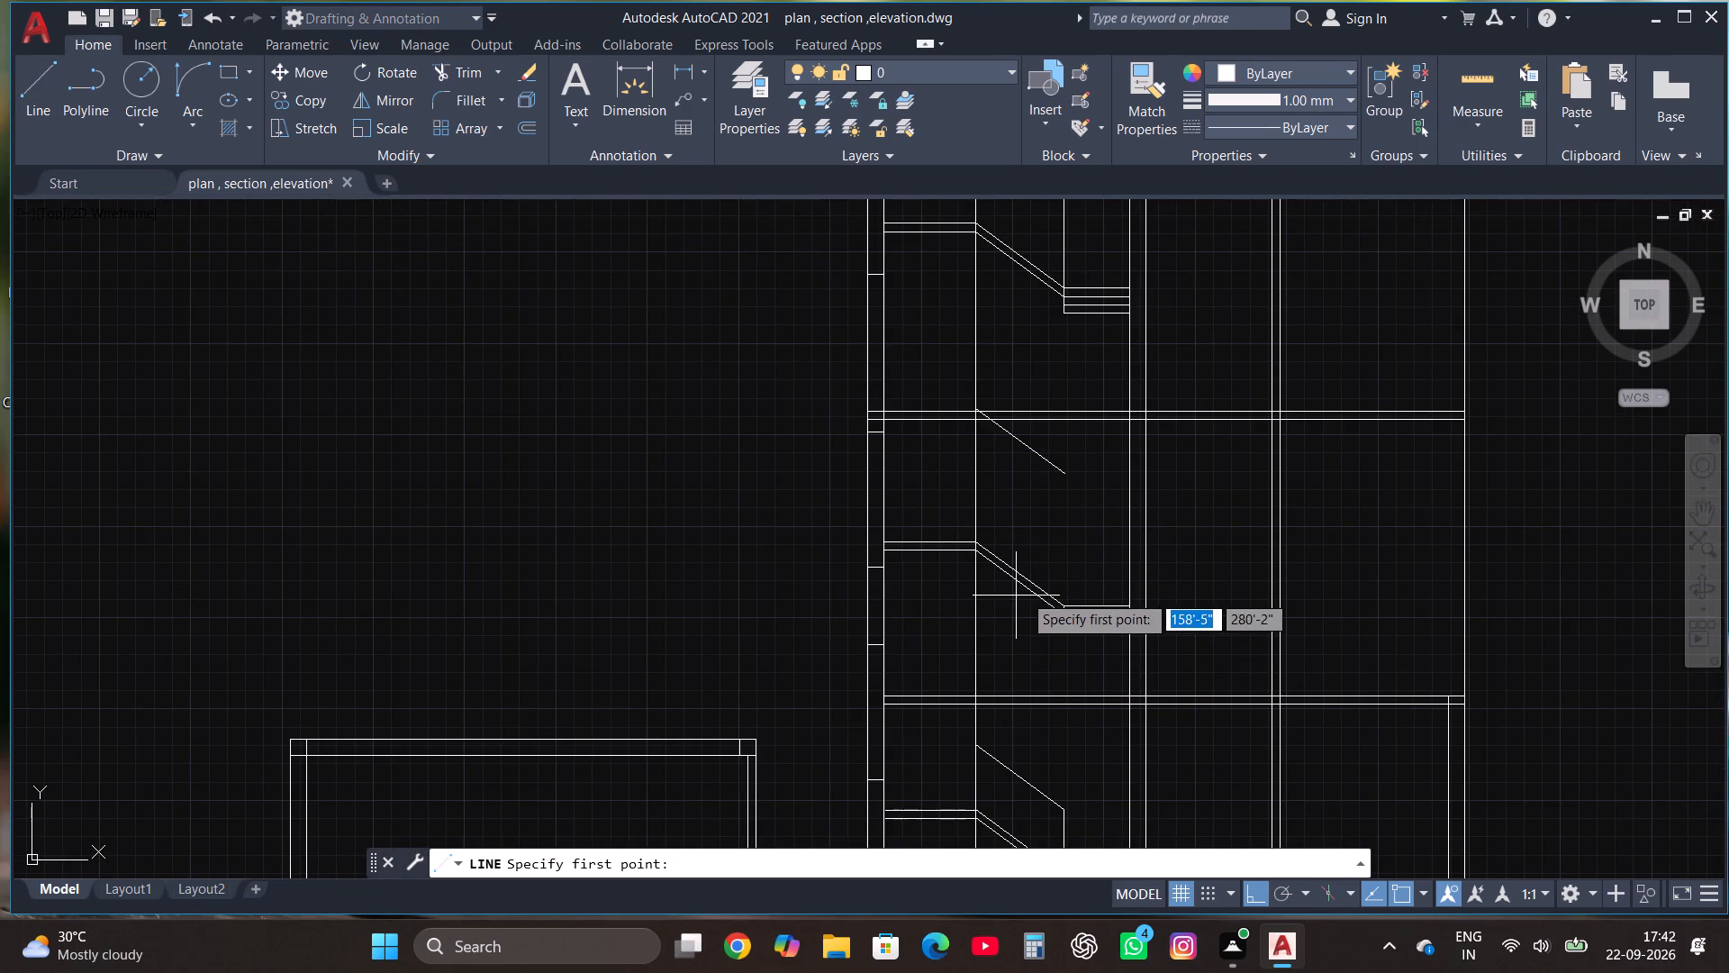
pyautogui.click(1063, 611)
pyautogui.scroll(2, 1067, 465)
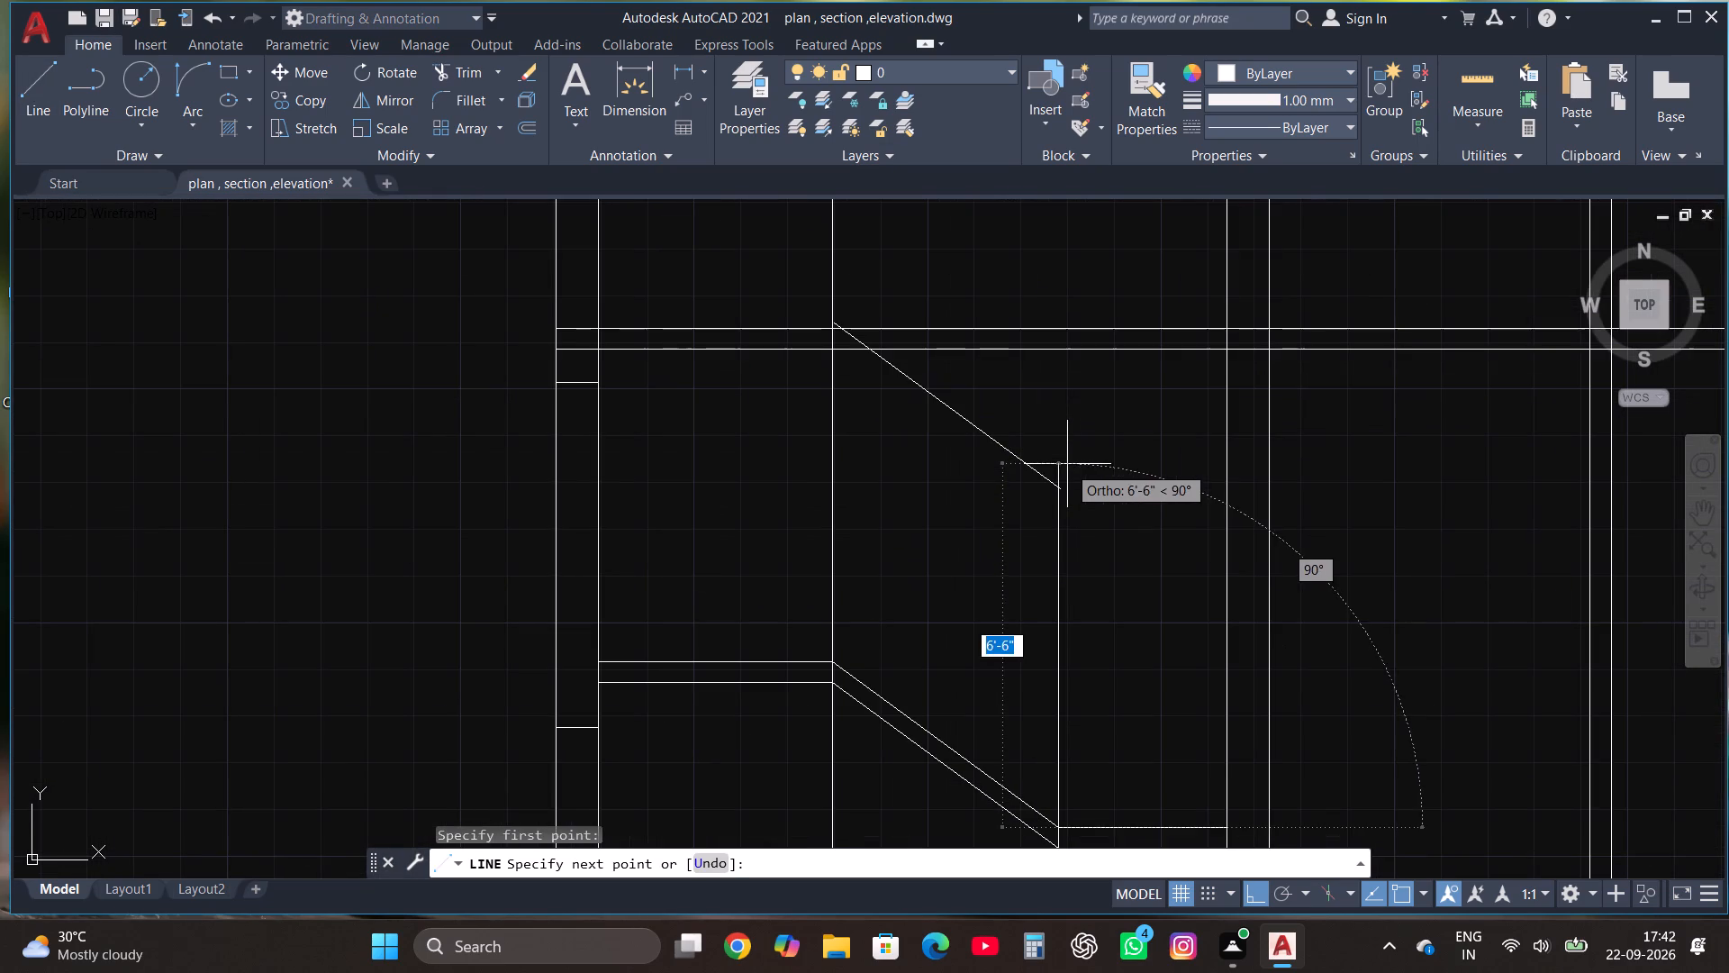
pyautogui.click(1067, 464)
pyautogui.press('Escape')
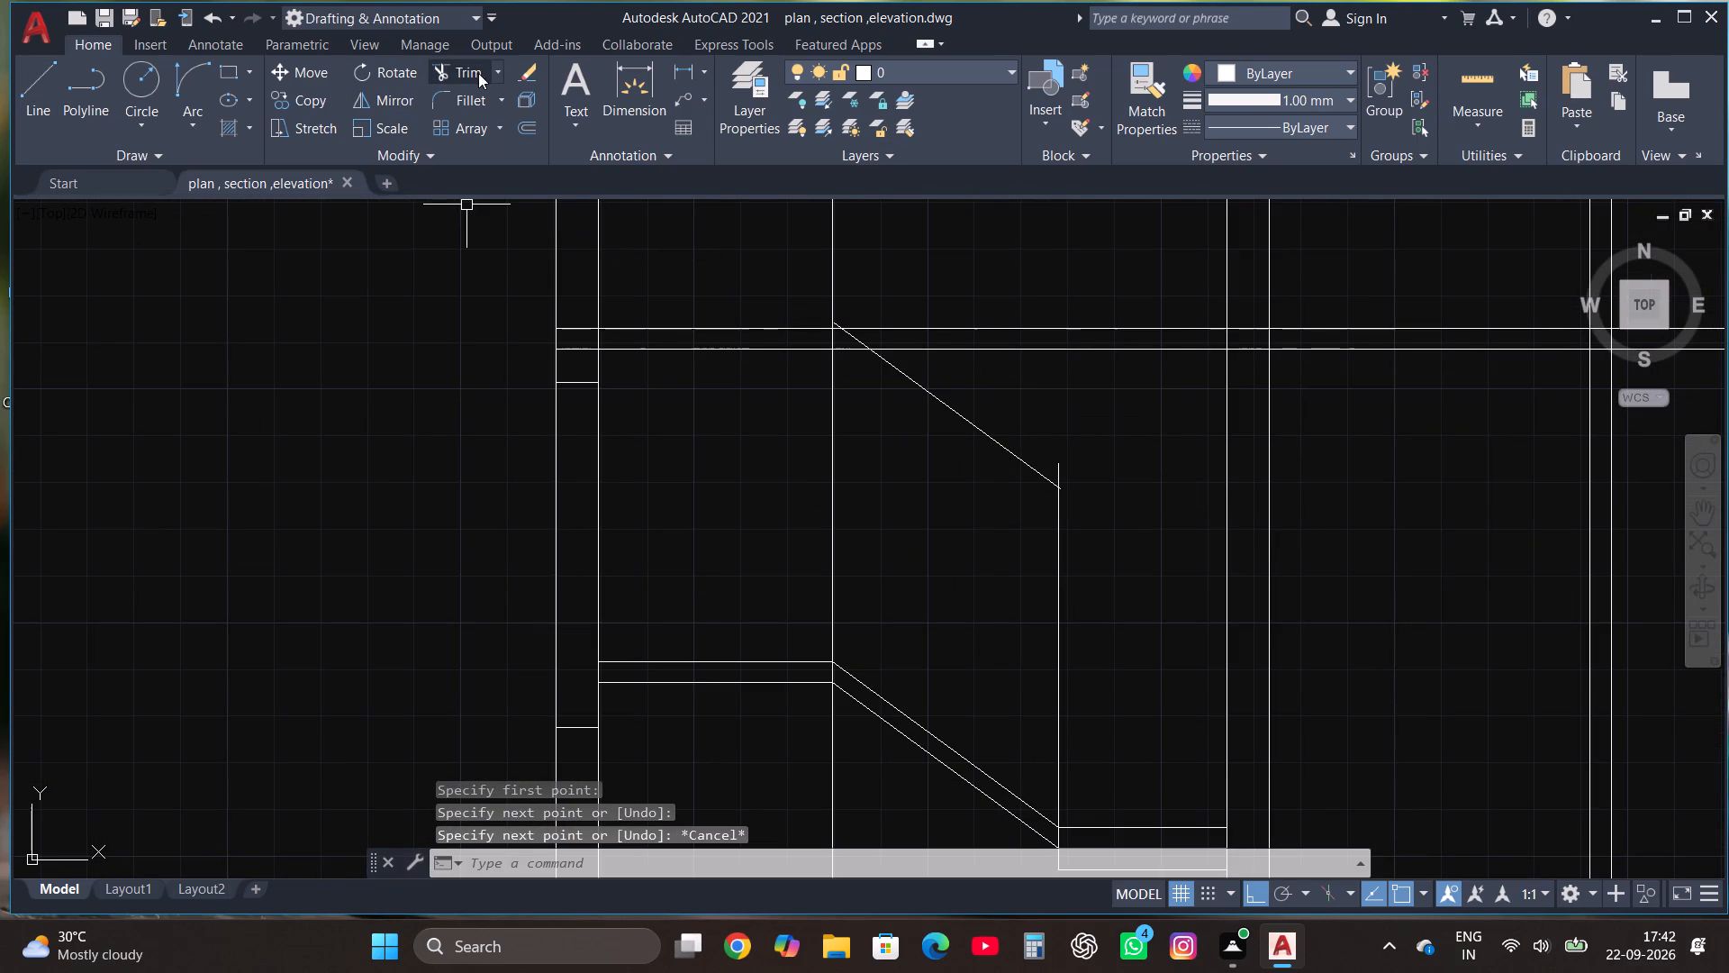
# Trim the overhanging ends where the second storey's vertical line and copied sloped line meet.
pyautogui.click(480, 73)
pyautogui.click(1059, 473)
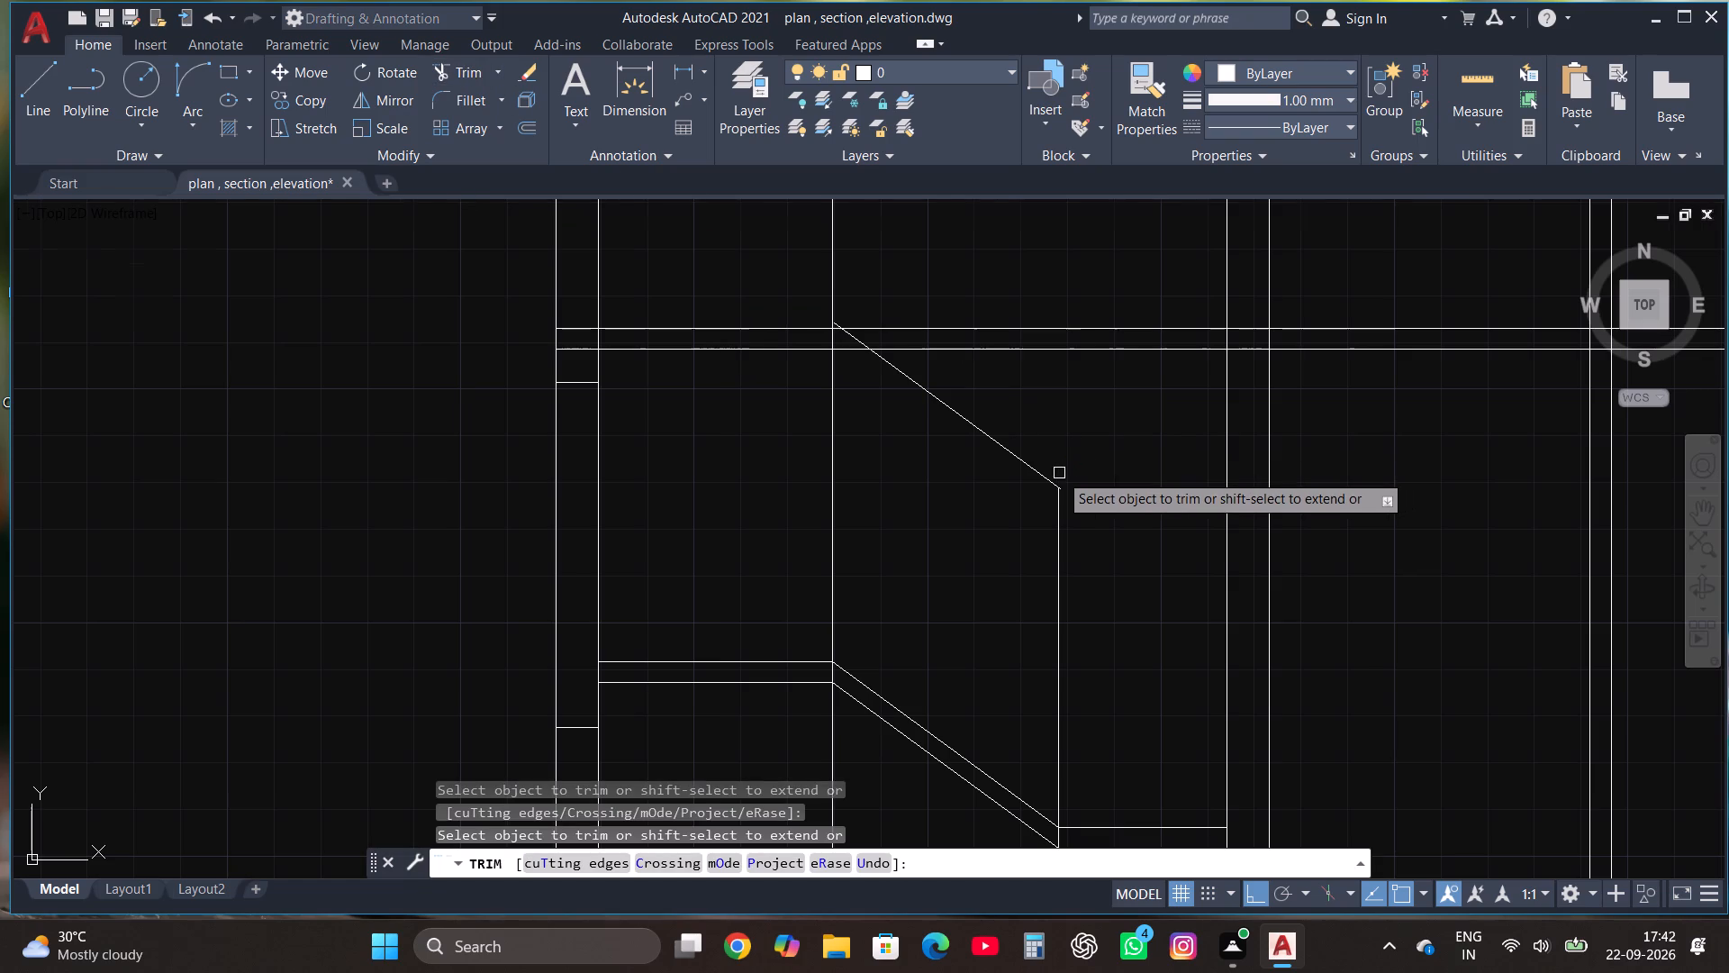
pyautogui.scroll(3, 1059, 473)
pyautogui.click(1067, 540)
pyautogui.scroll(-4, 1067, 540)
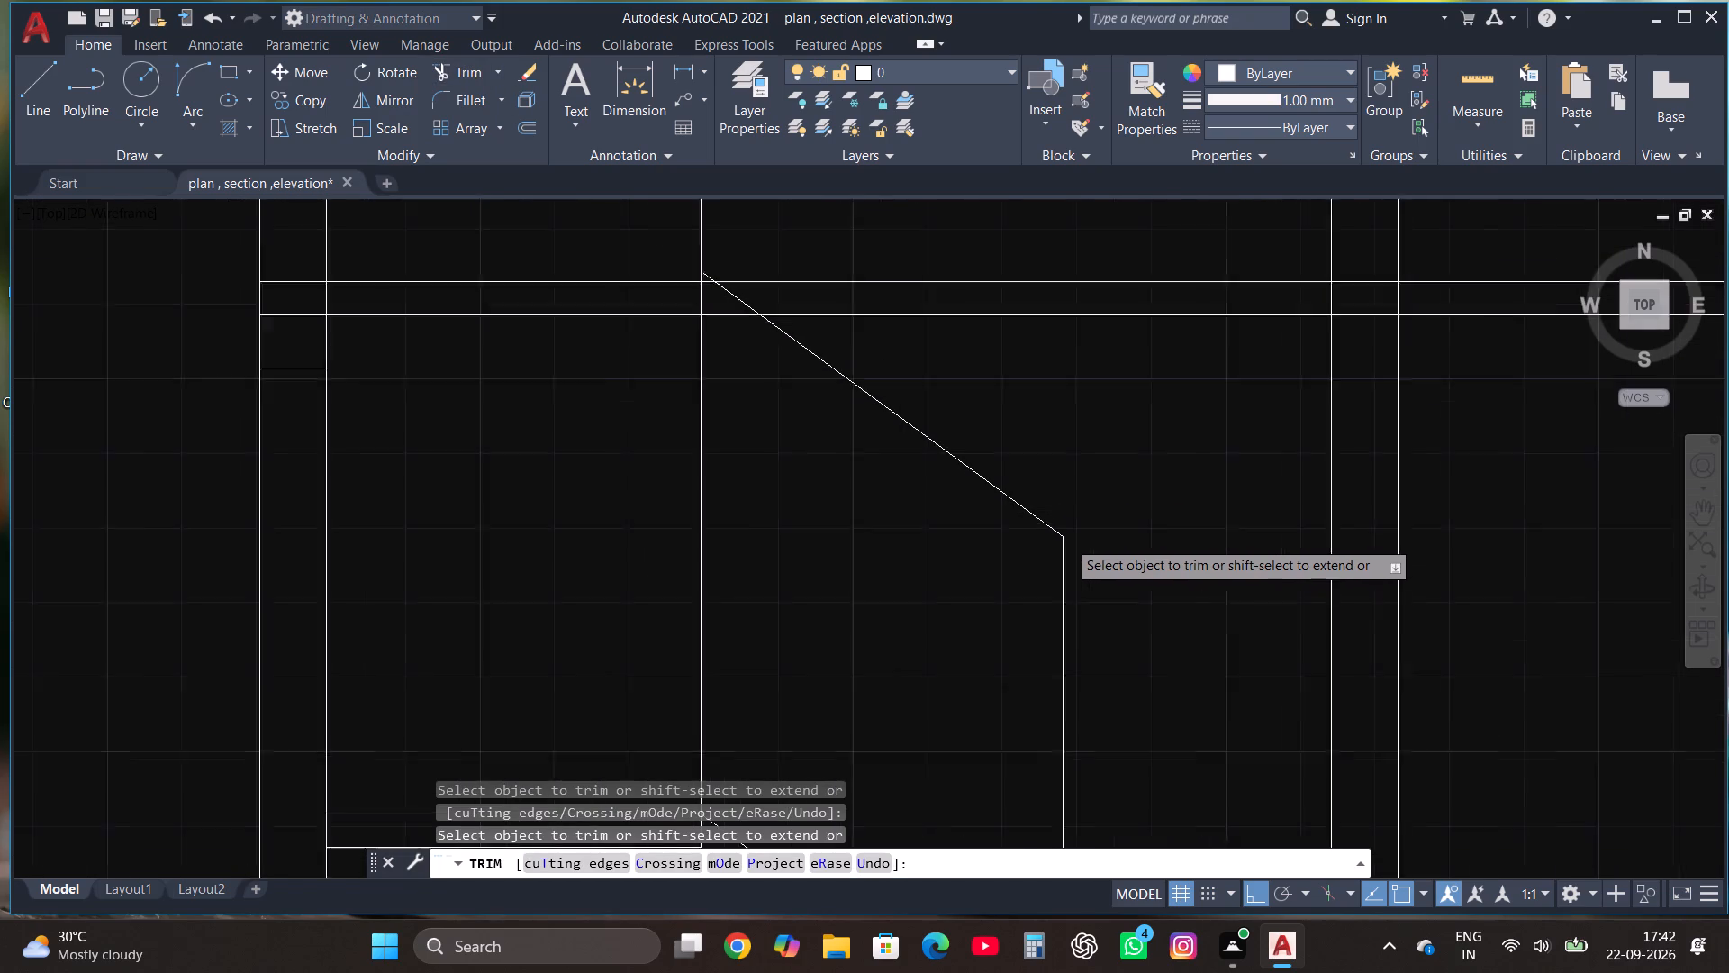
pyautogui.press('Escape')
# Move the lowest storey's raised sloped line straight up, placing its upper end just above the slab overhead.
pyautogui.scroll(-4, 1057, 453)
pyautogui.scroll(2, 1060, 605)
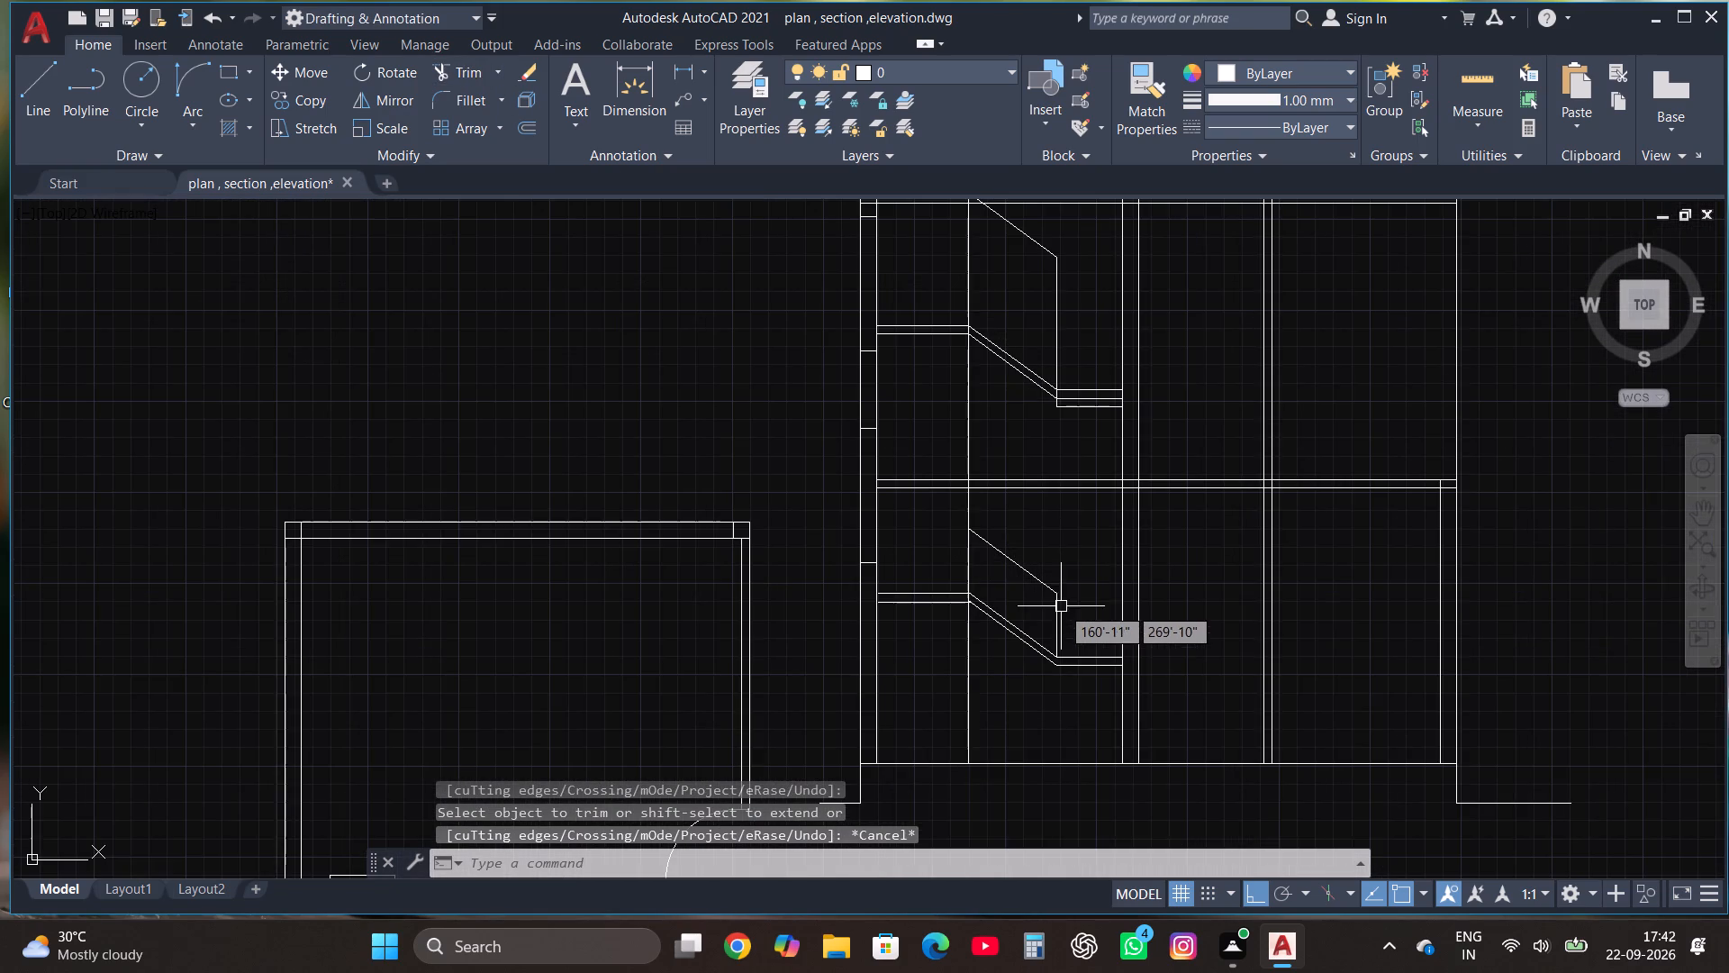
pyautogui.click(1037, 585)
pyautogui.scroll(2, 1037, 585)
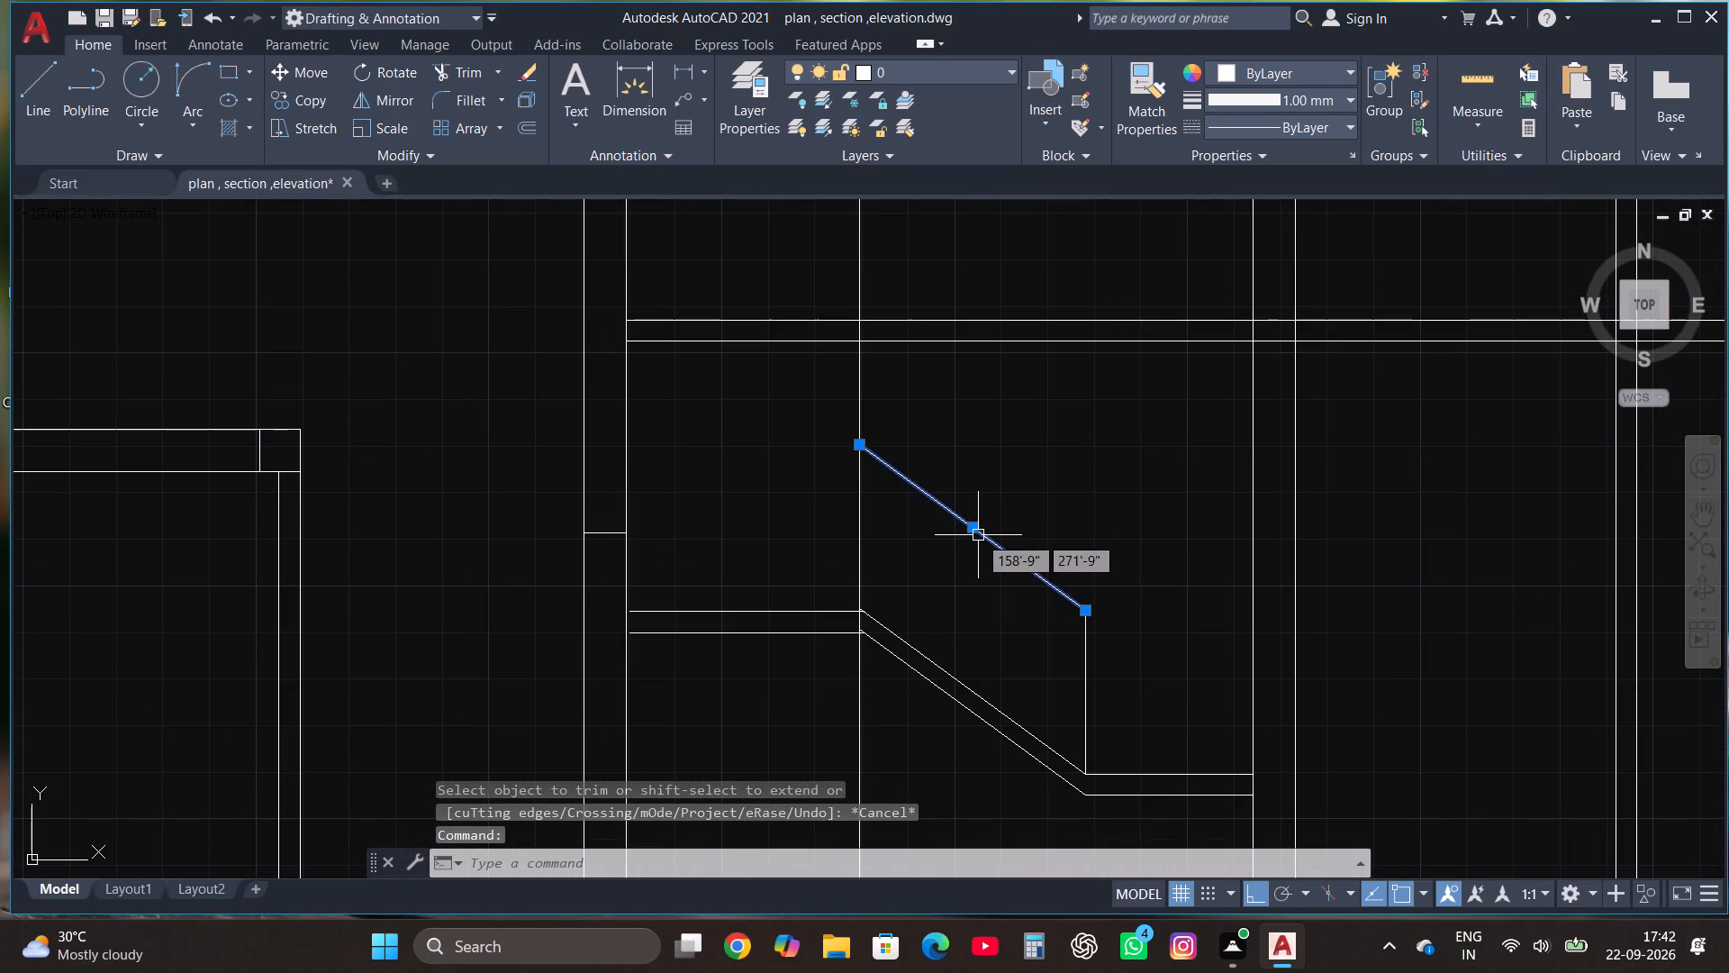
pyautogui.click(973, 527)
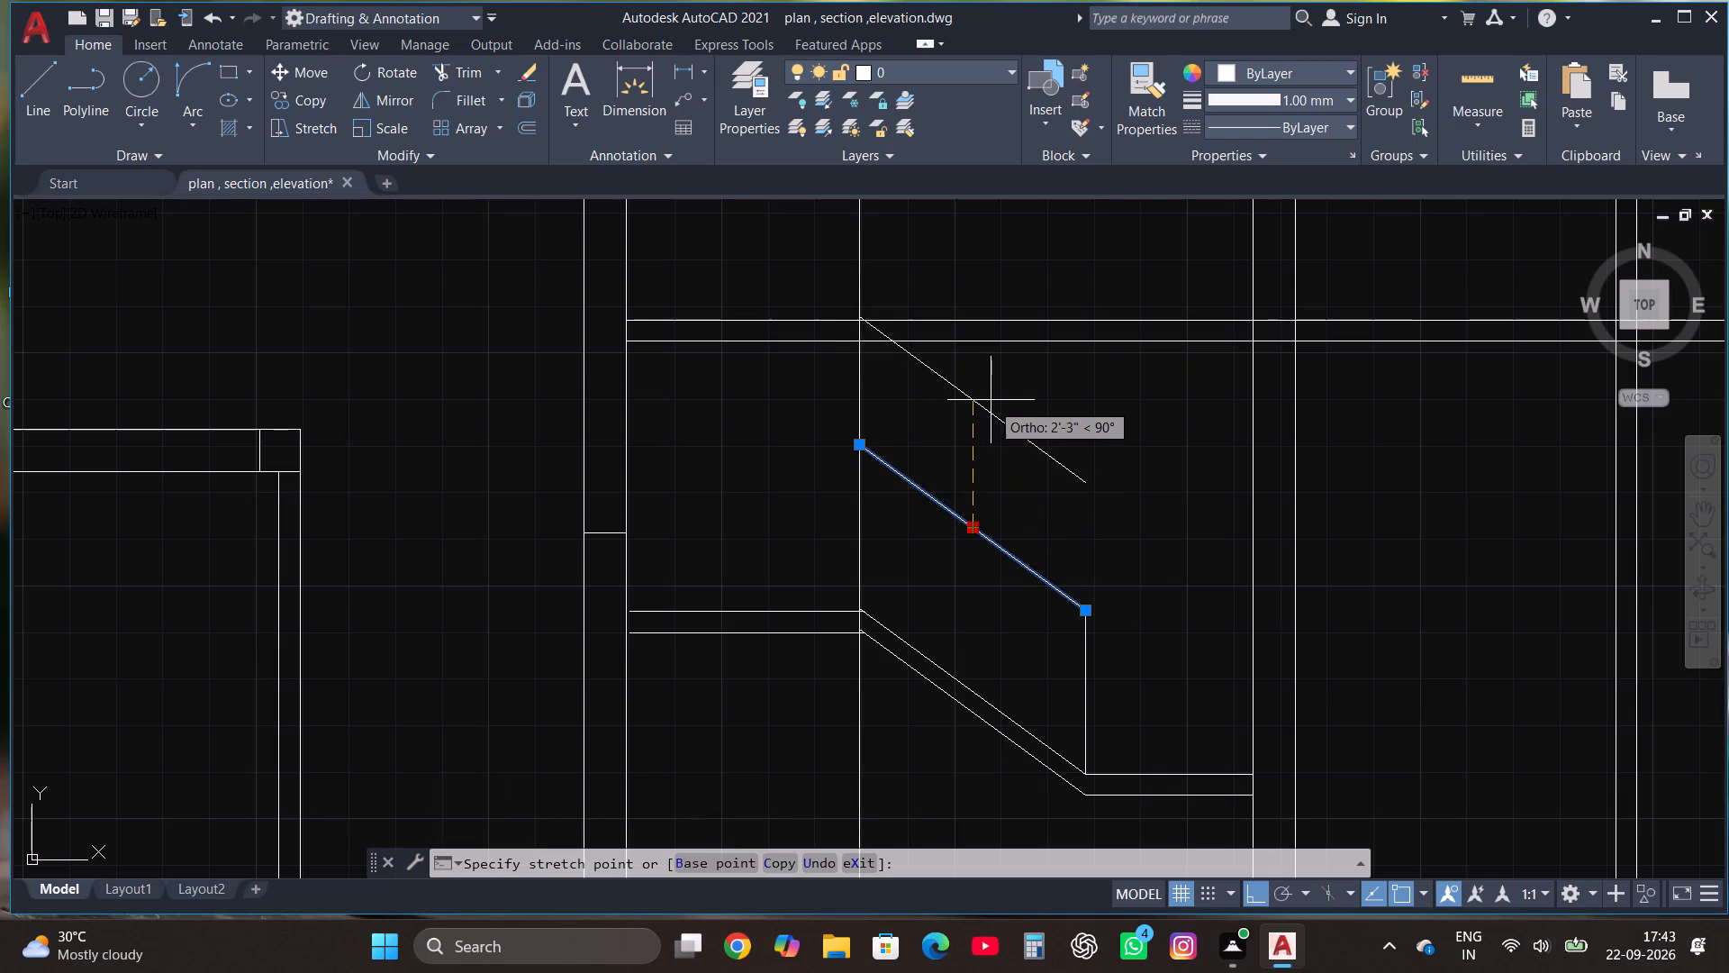
pyautogui.click(993, 383)
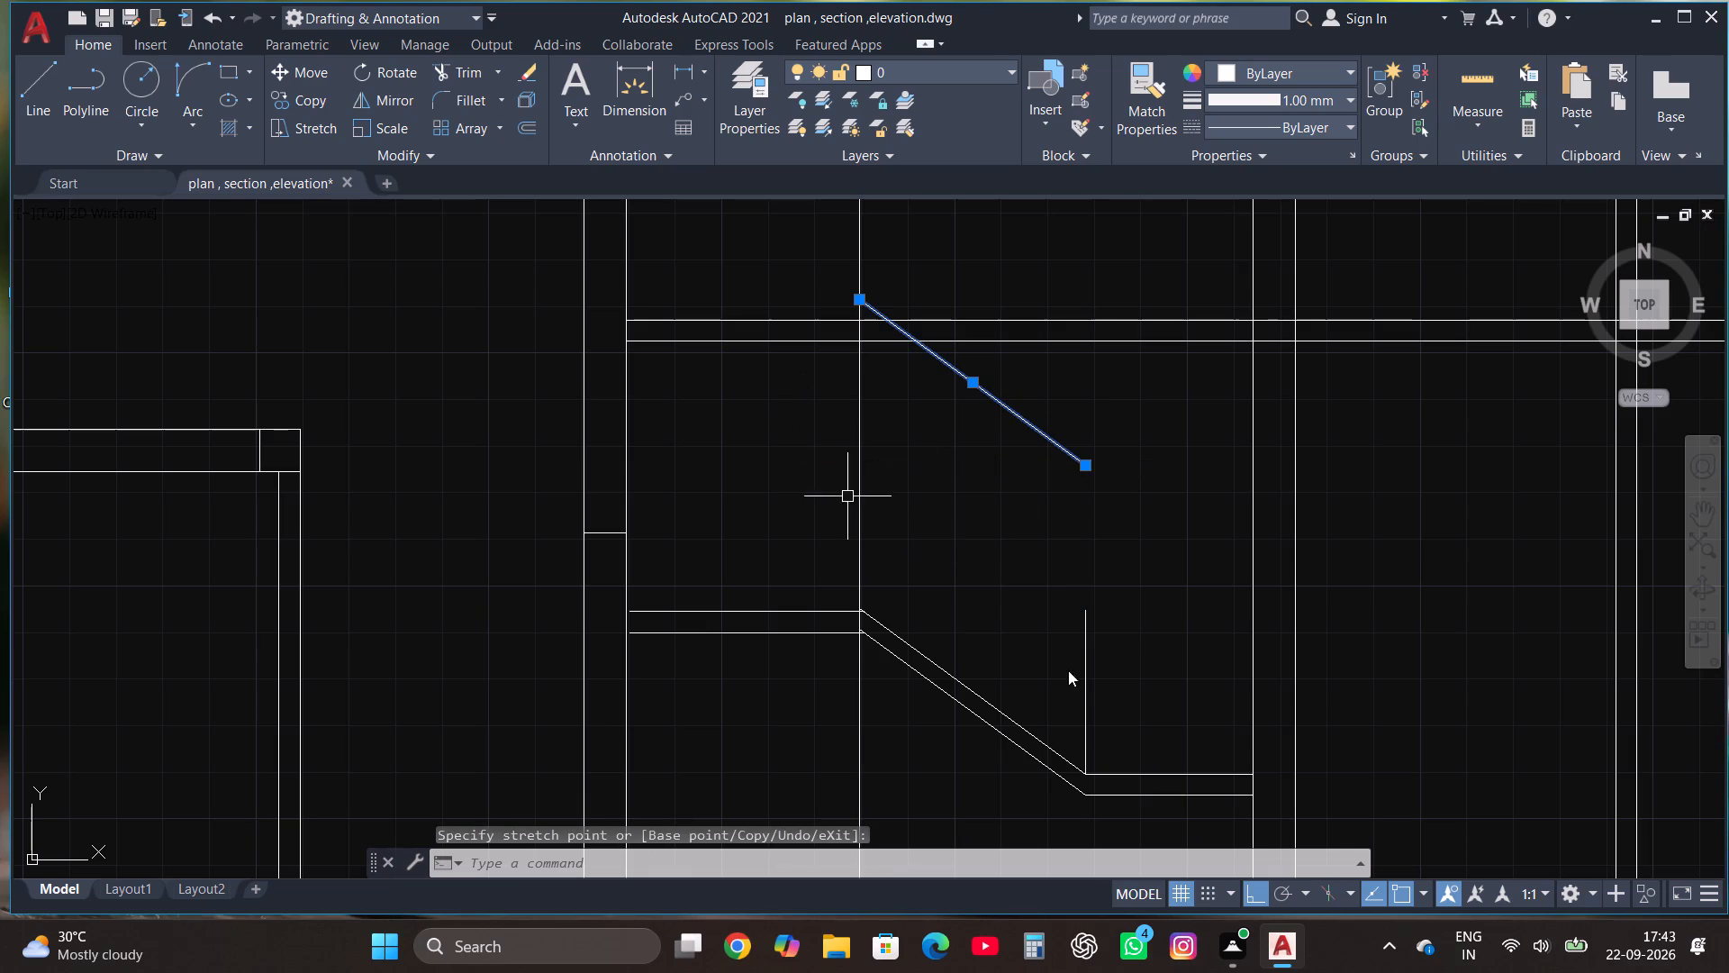
# Stretch the upper end of the lowest storey's vertical line up to the lower end of the raised sloped line.
pyautogui.click(1090, 661)
pyautogui.click(1085, 614)
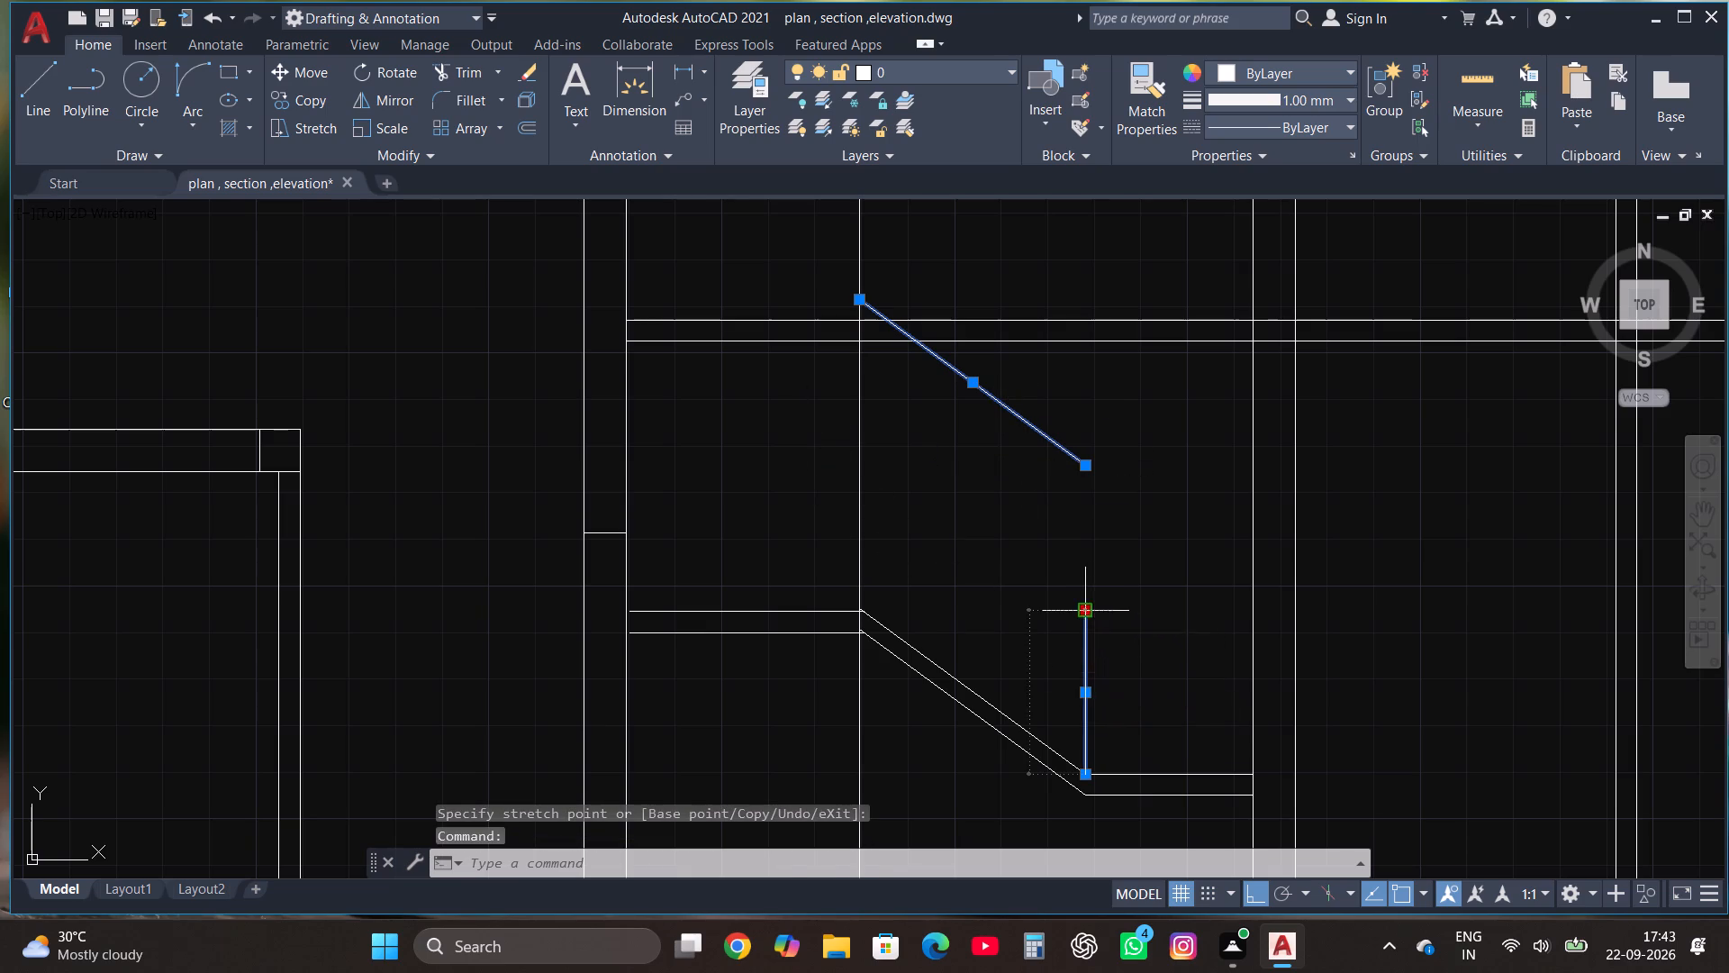
pyautogui.click(1084, 470)
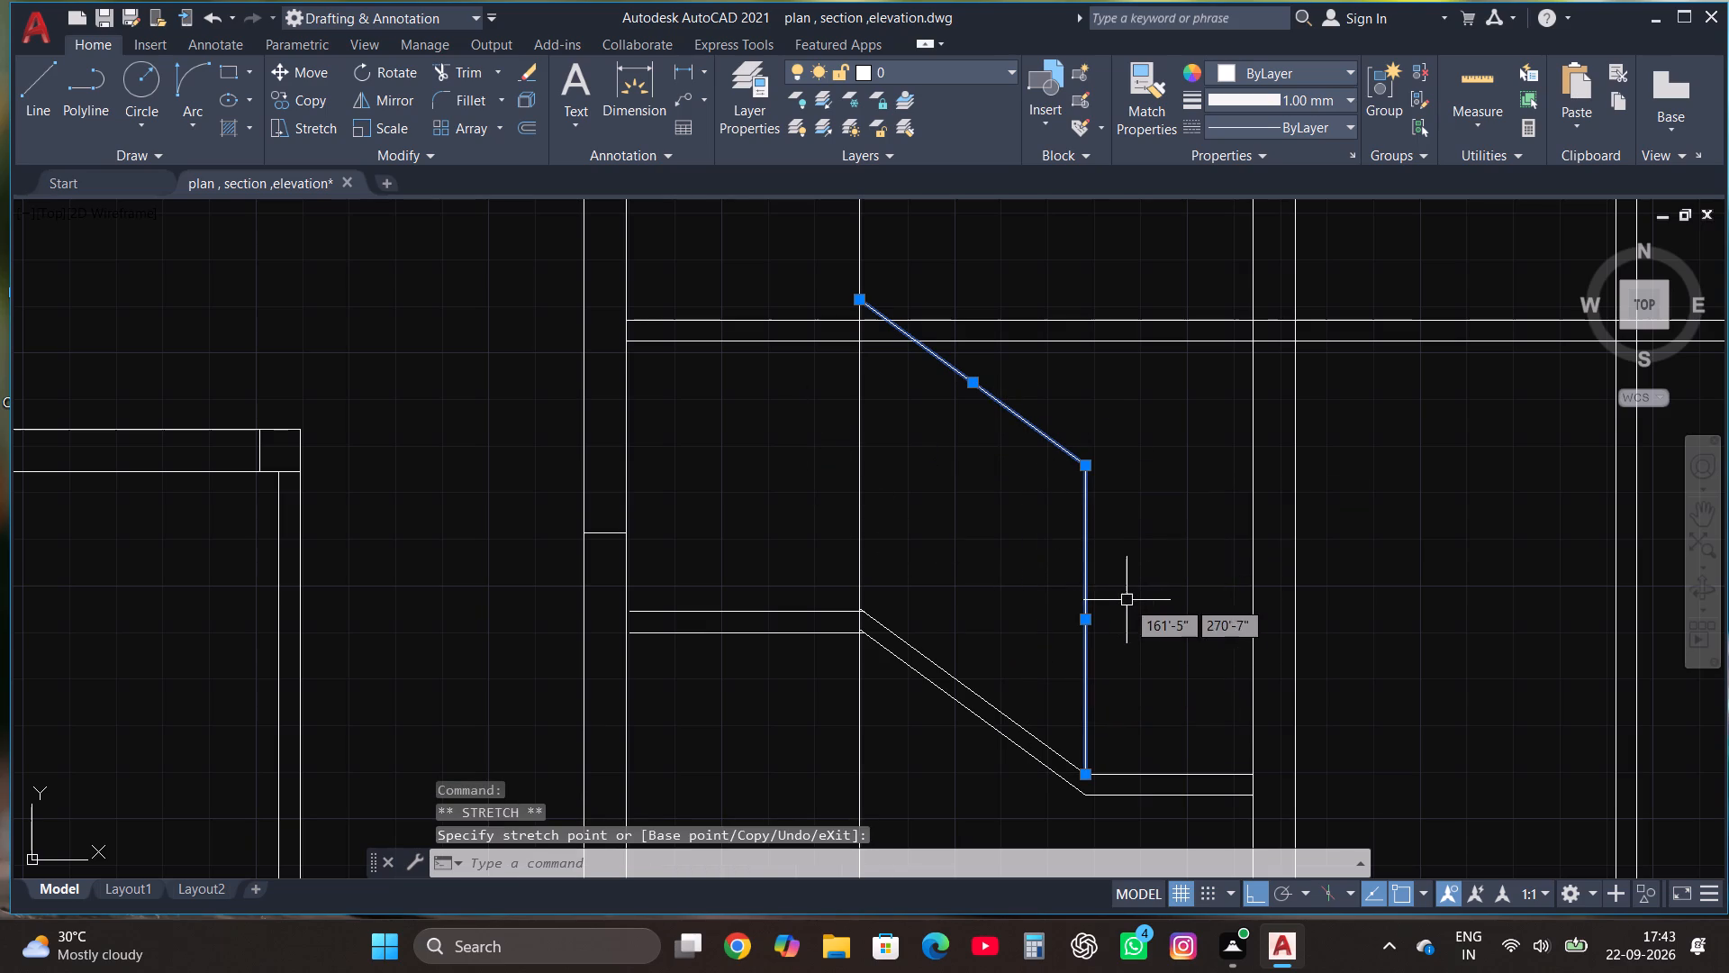
# Draw a line from the lowest storey's floor up about 4' beside the stair axis, continuing diagonally to the raised sloped line's lower end.
pyautogui.press('Escape')
pyautogui.scroll(-2, 1091, 650)
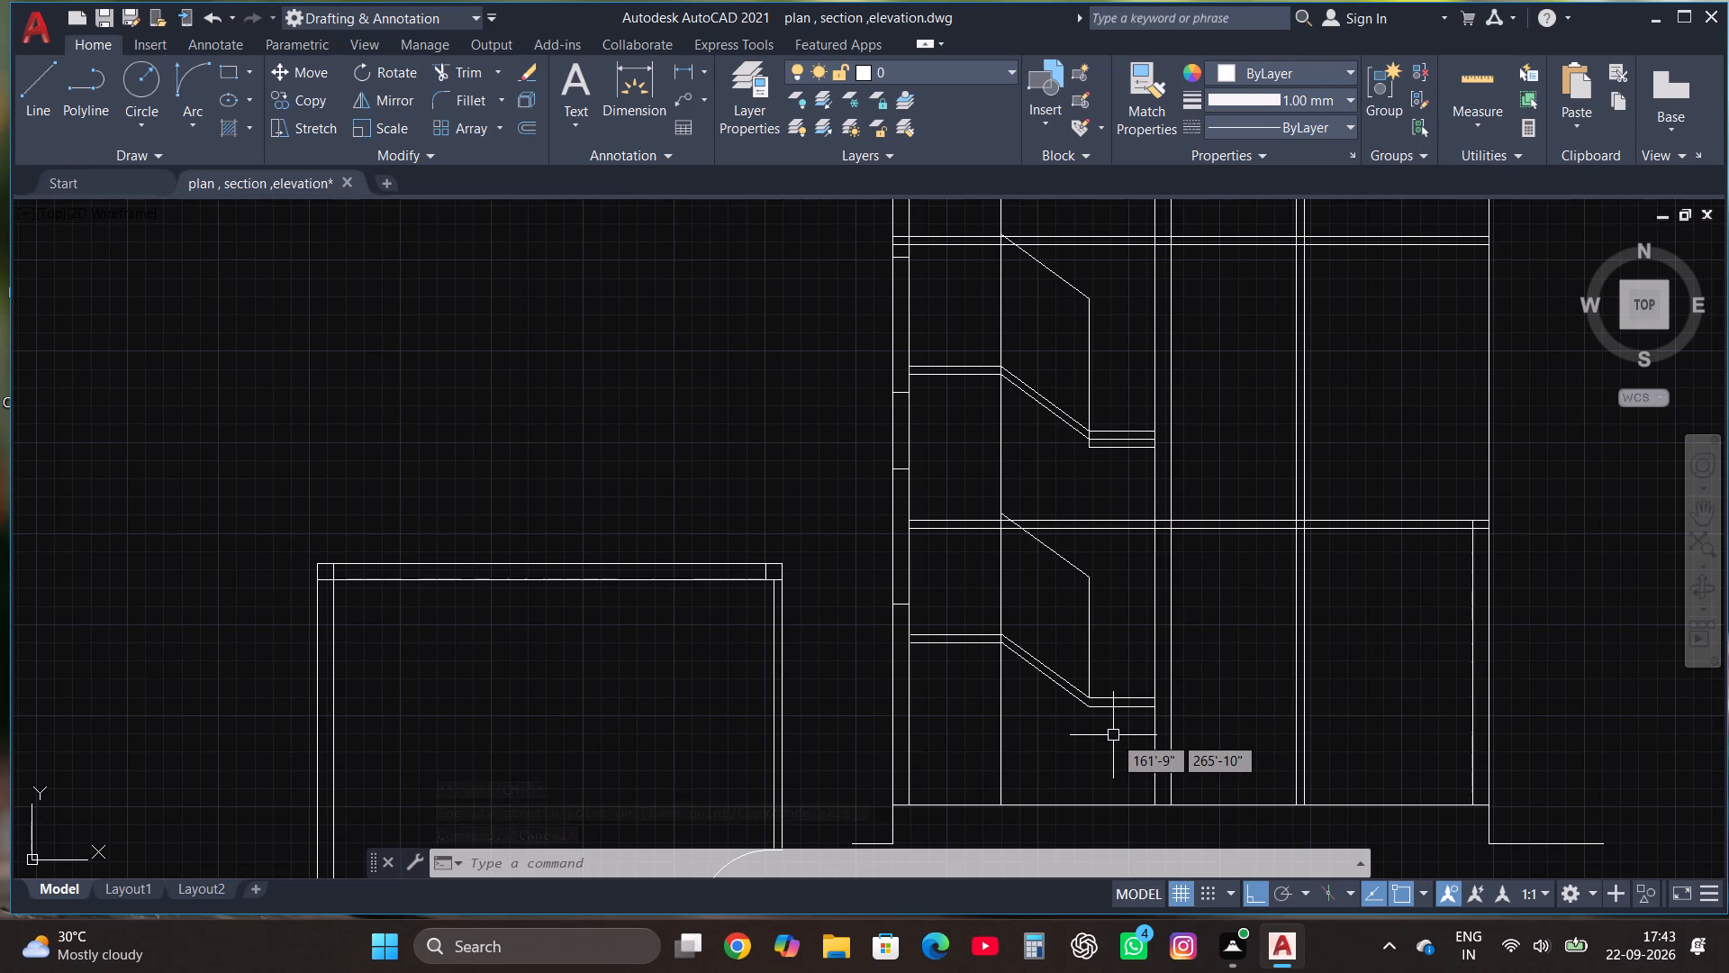
pyautogui.click(47, 94)
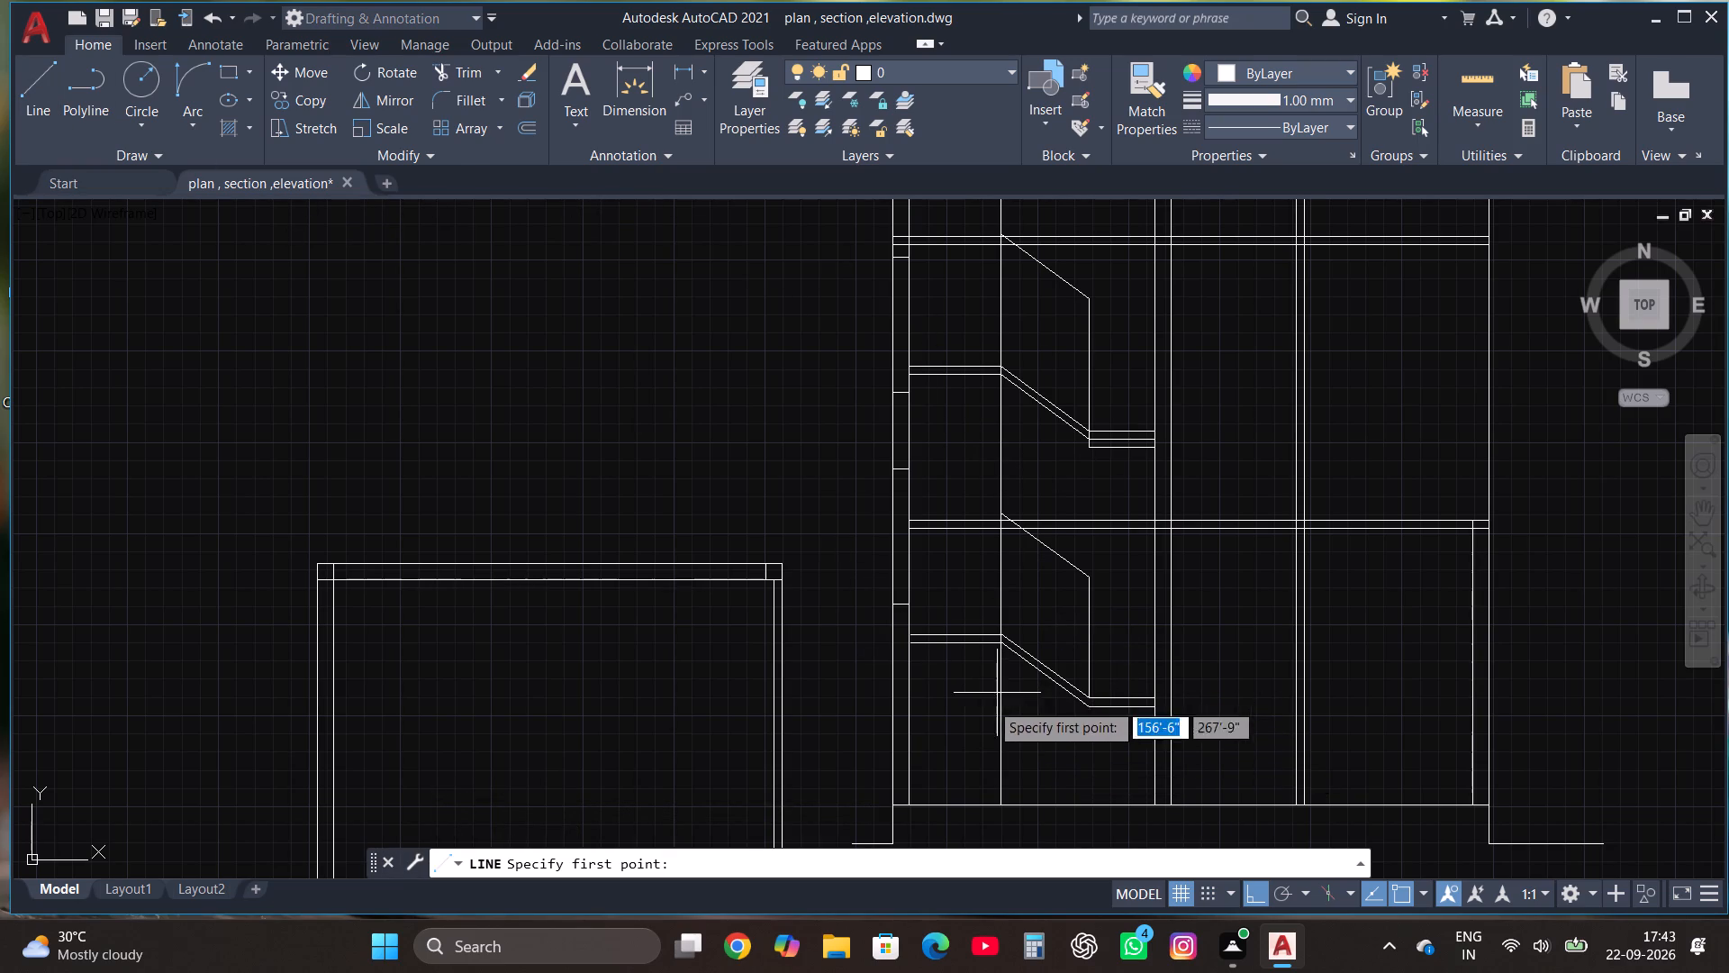
pyautogui.click(1012, 806)
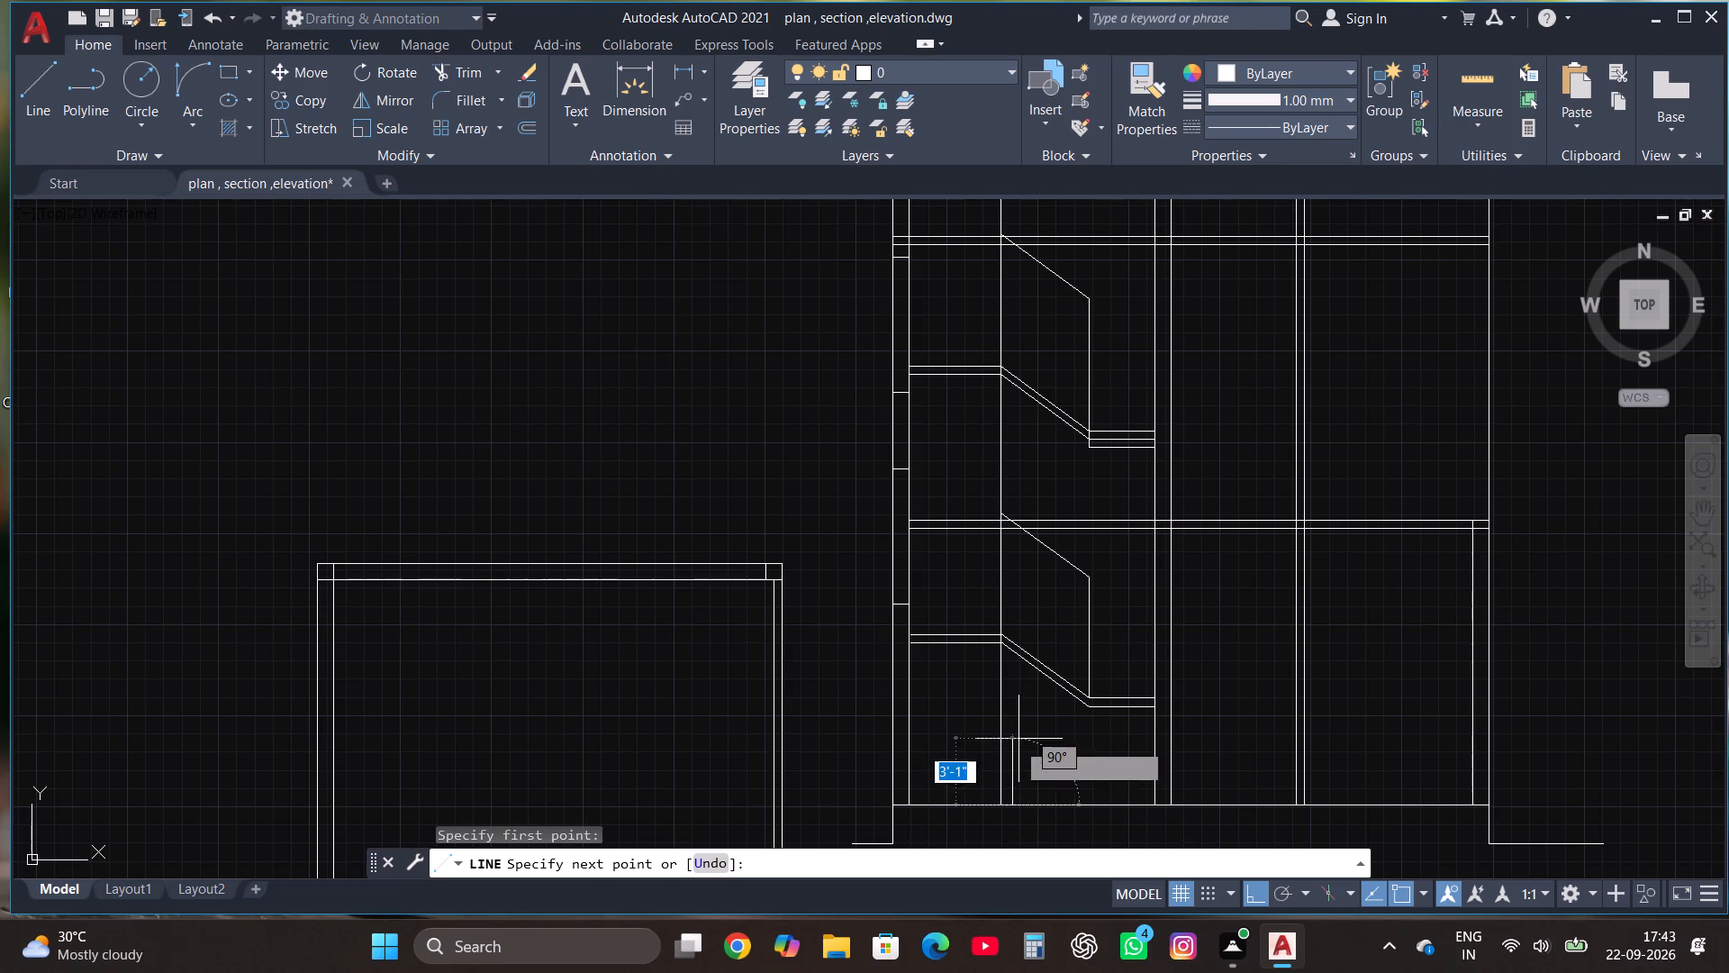
pyautogui.scroll(1, 1018, 737)
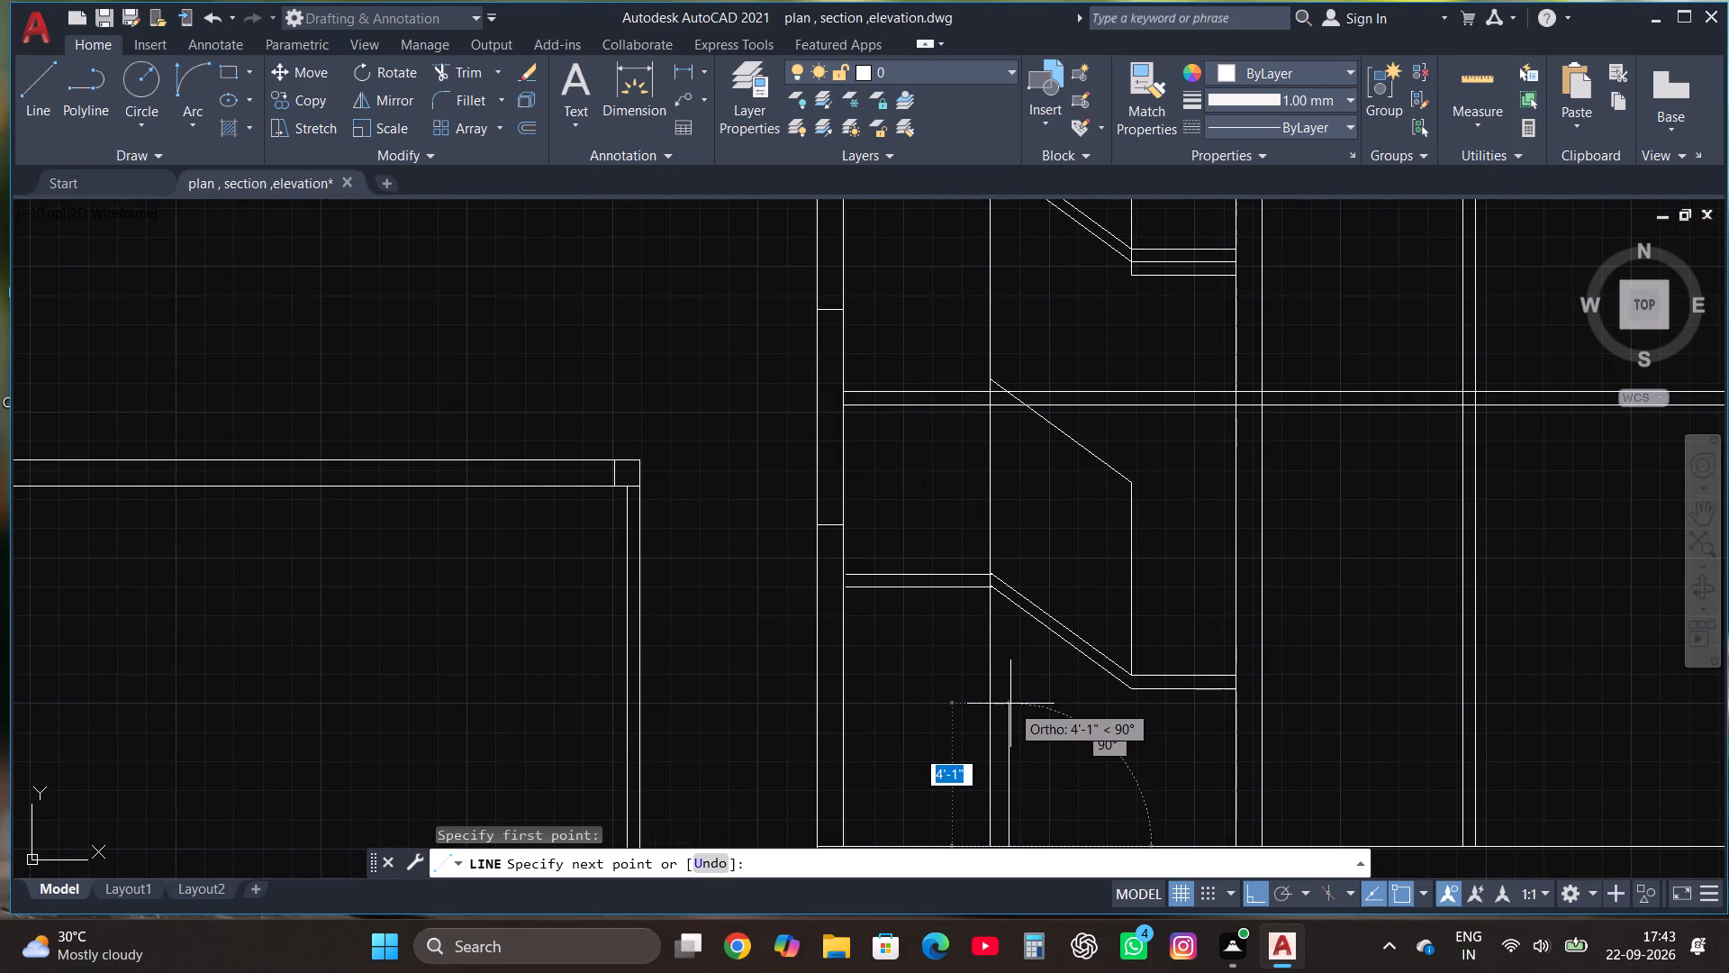
pyautogui.click(1009, 696)
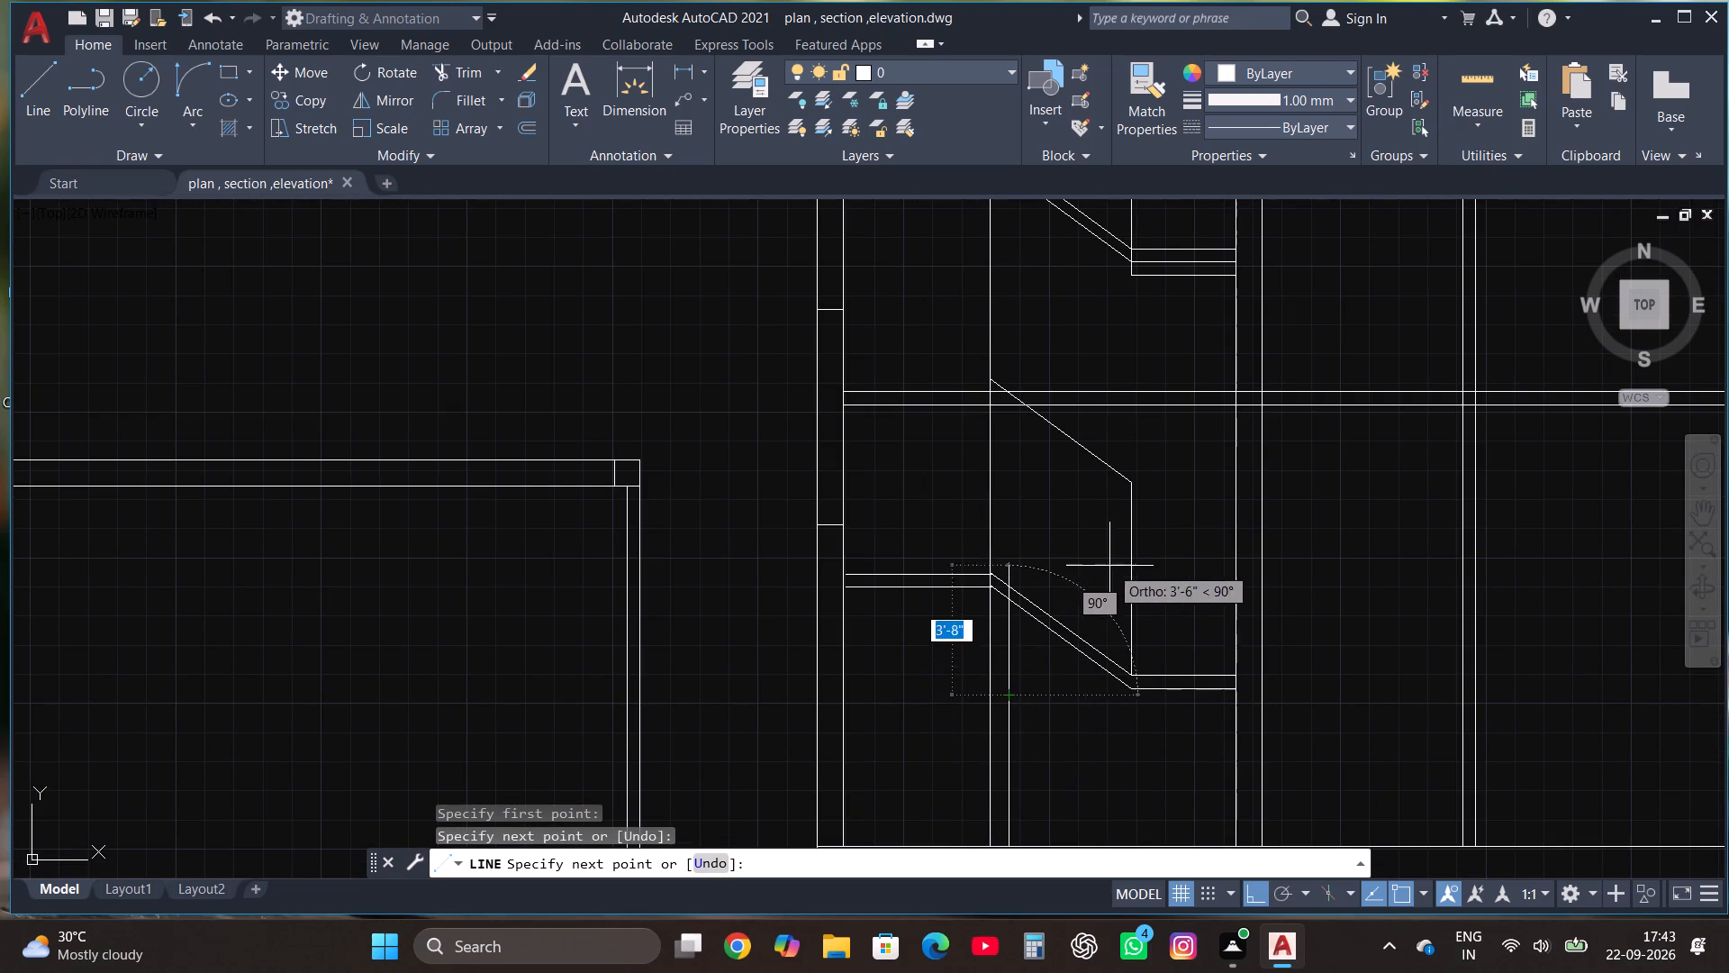
pyautogui.click(1131, 488)
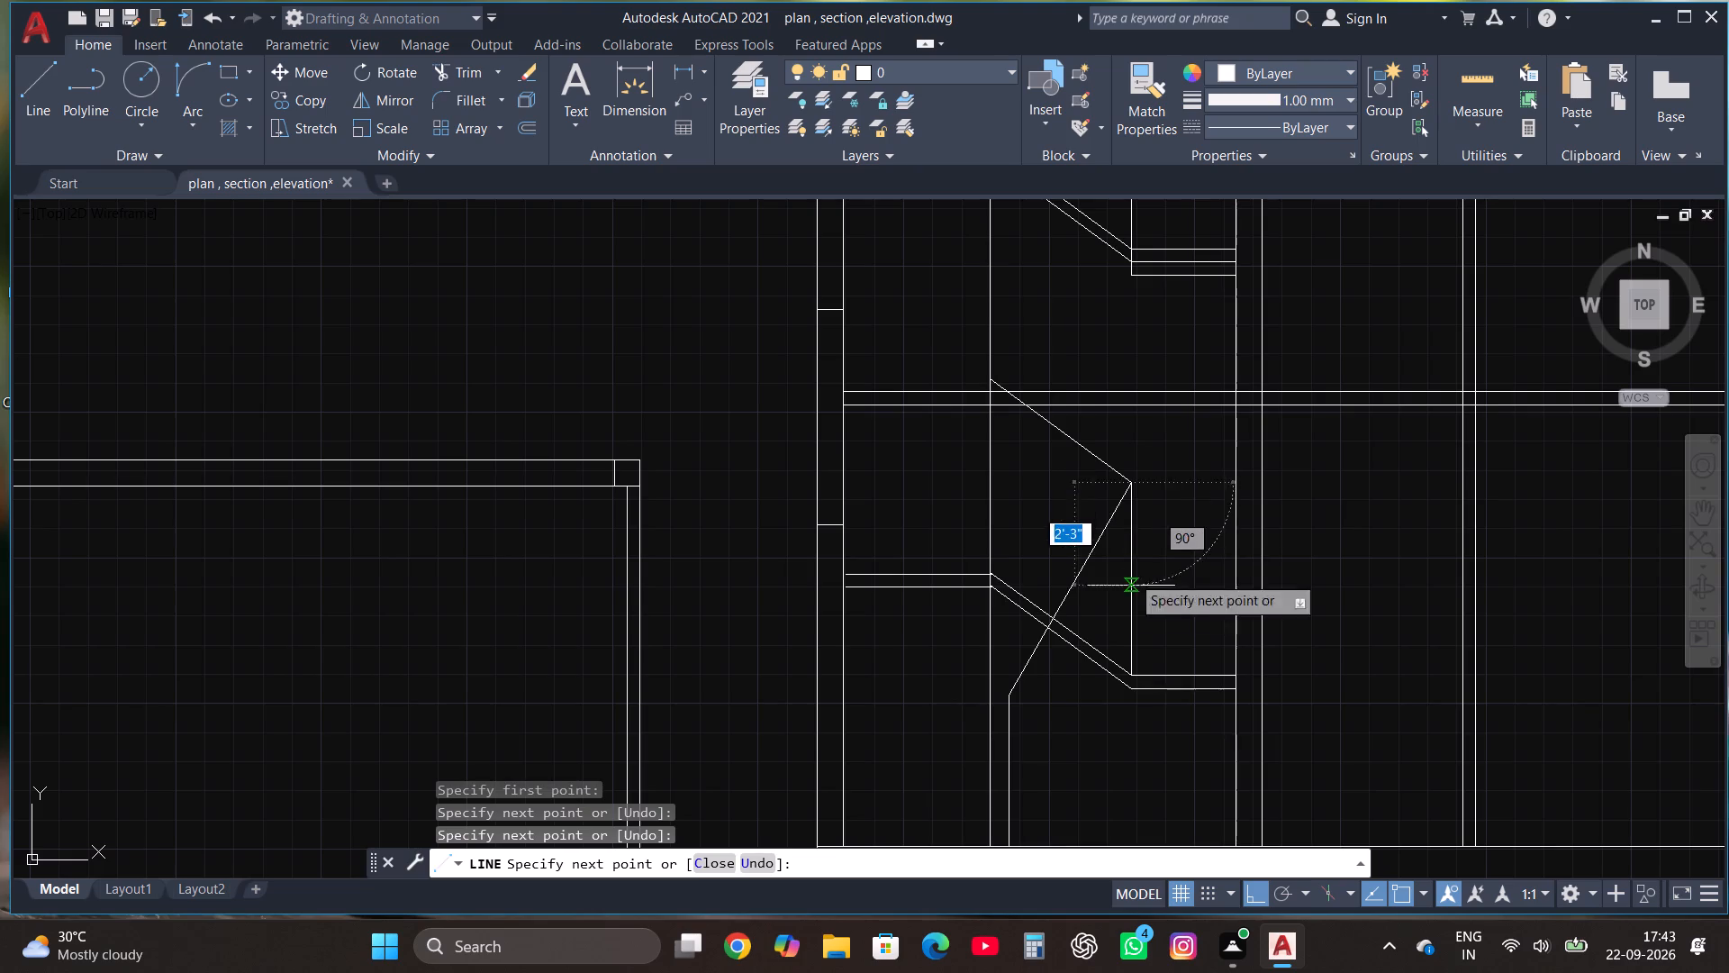
pyautogui.press('Escape')
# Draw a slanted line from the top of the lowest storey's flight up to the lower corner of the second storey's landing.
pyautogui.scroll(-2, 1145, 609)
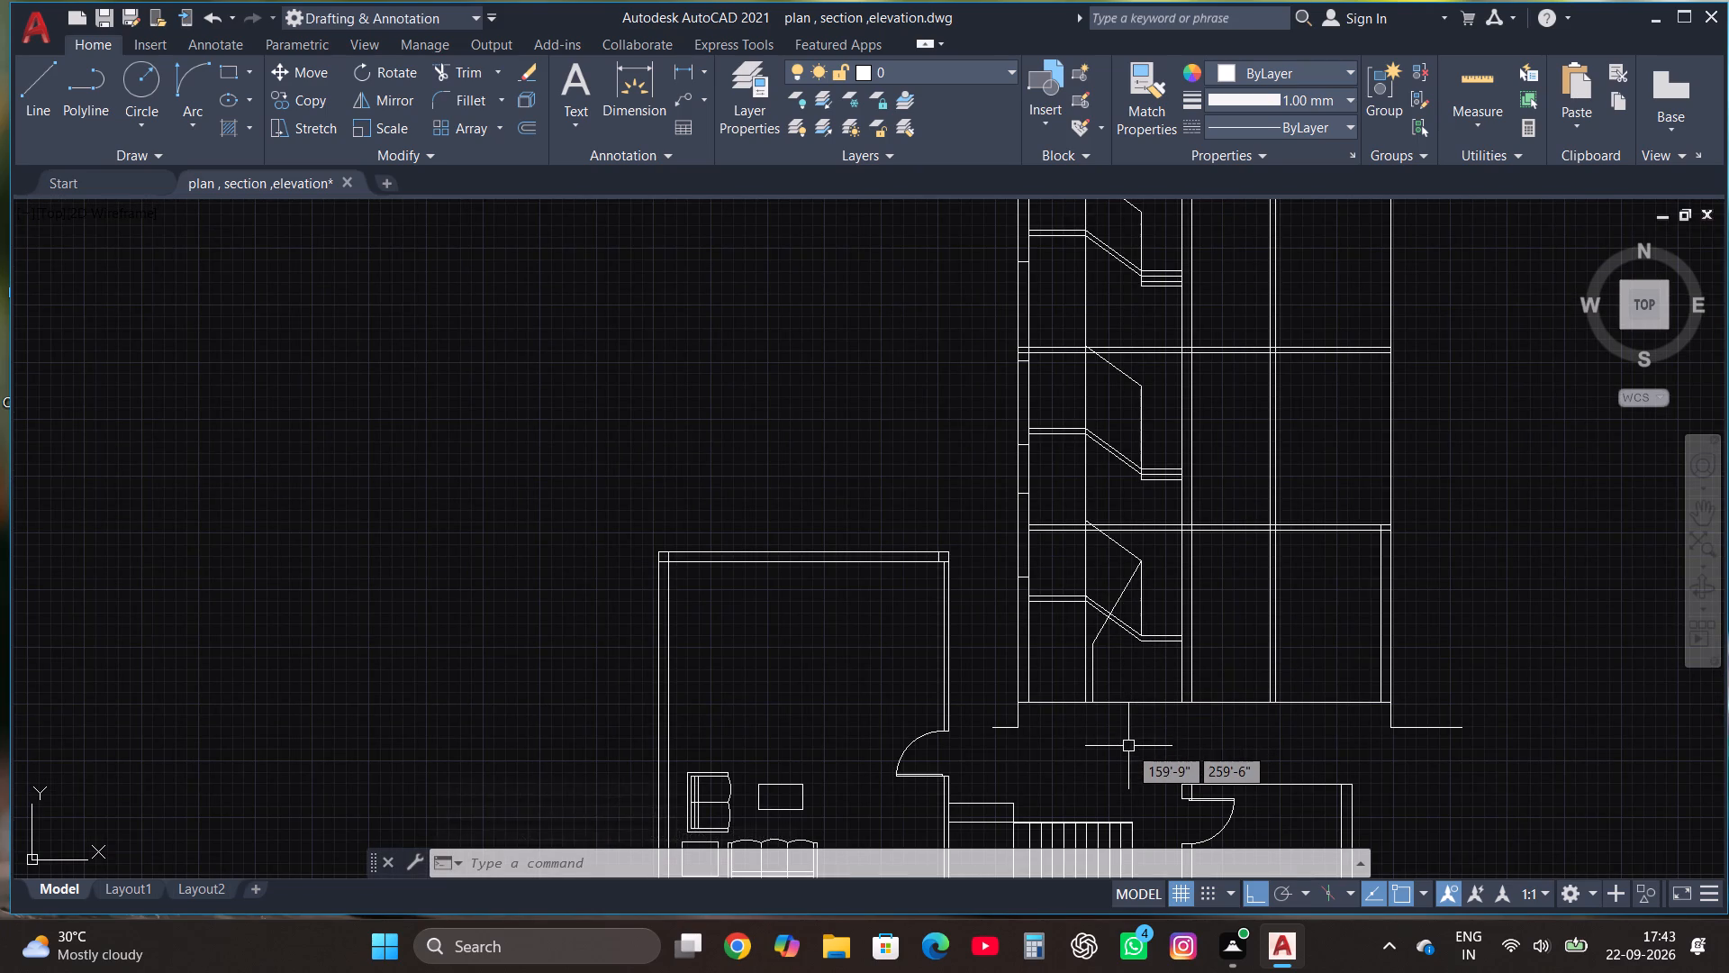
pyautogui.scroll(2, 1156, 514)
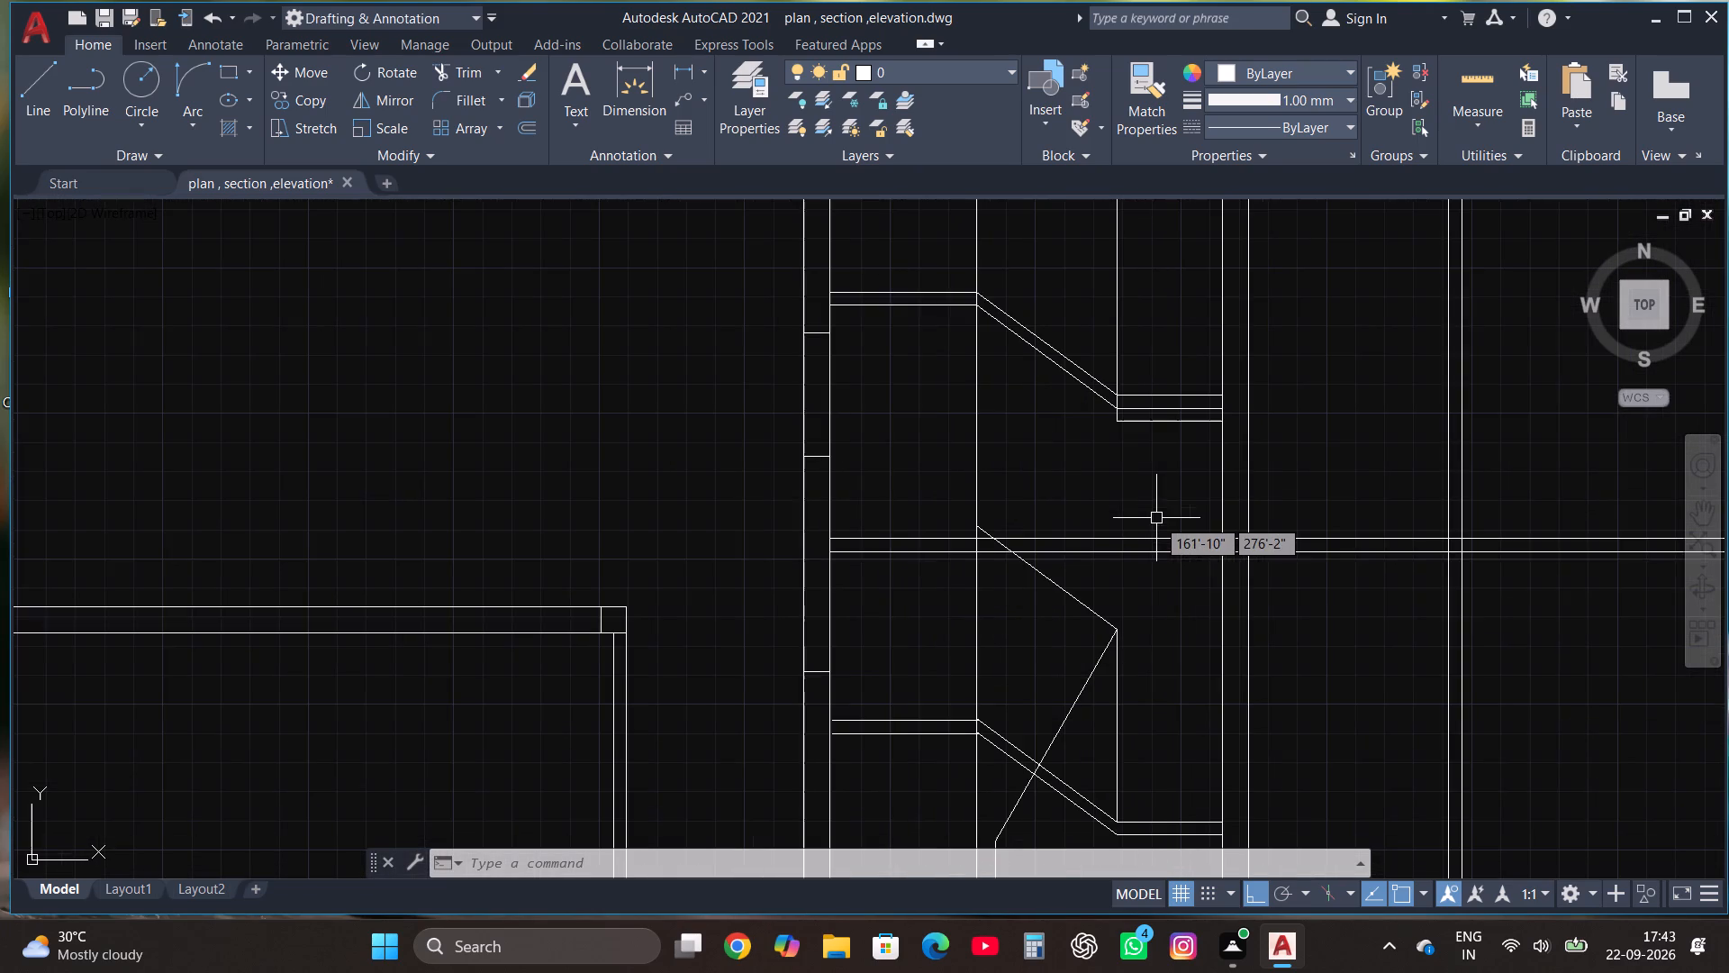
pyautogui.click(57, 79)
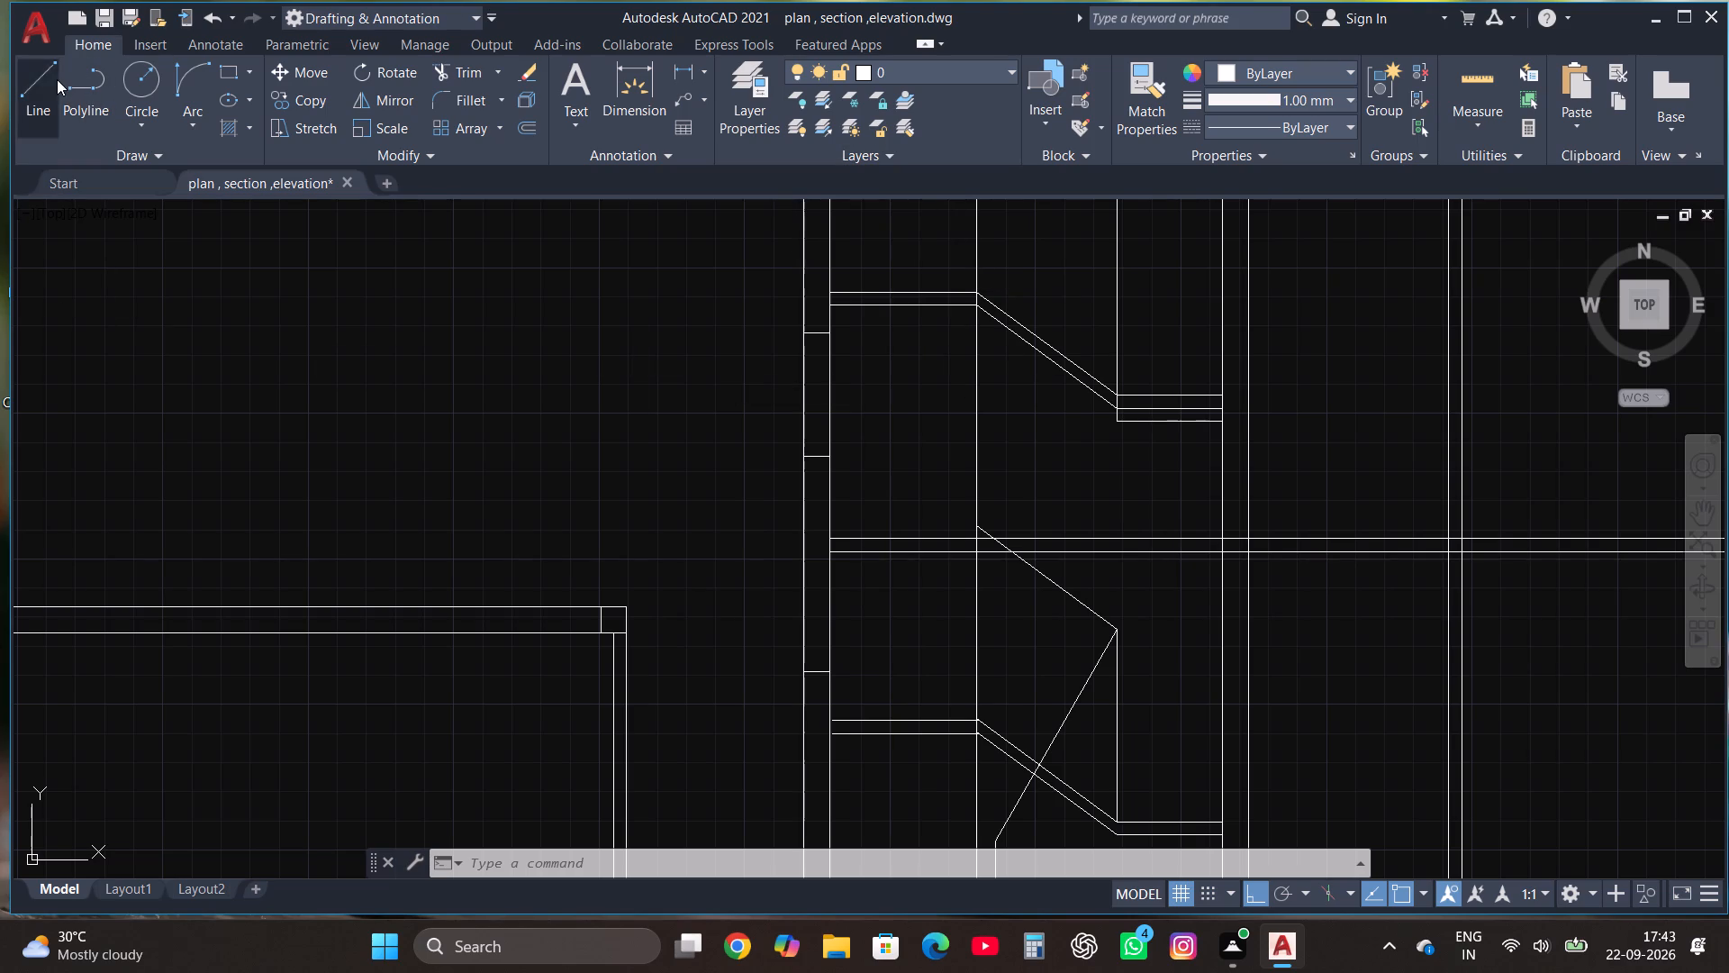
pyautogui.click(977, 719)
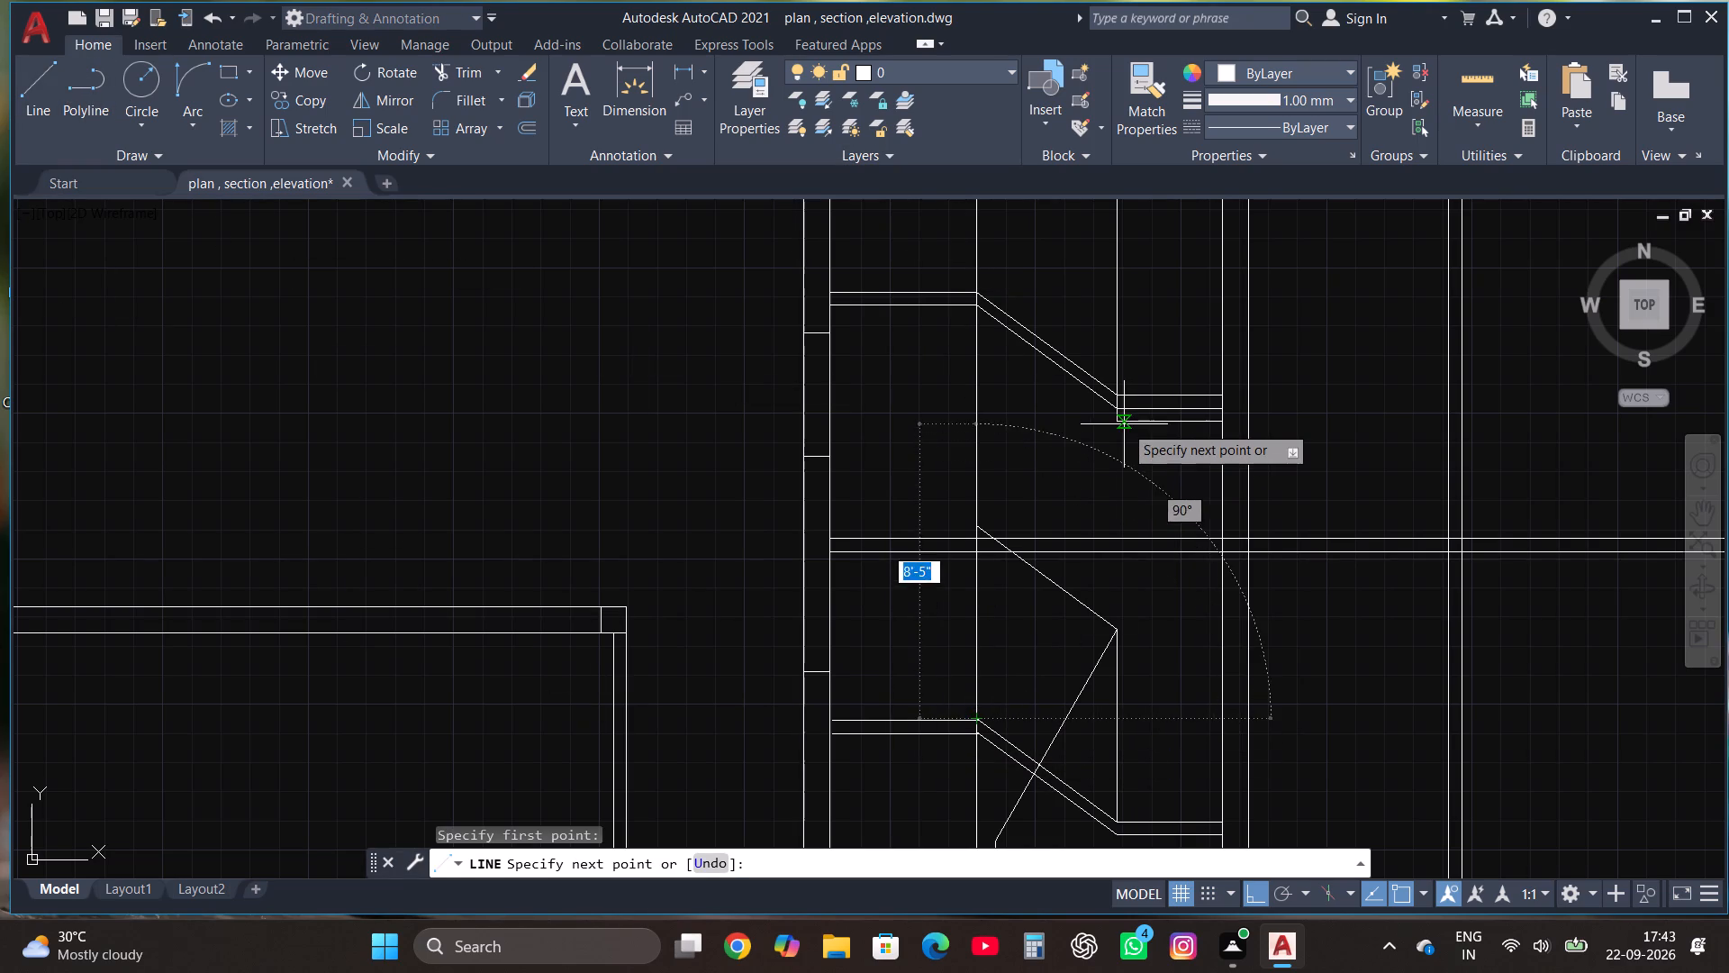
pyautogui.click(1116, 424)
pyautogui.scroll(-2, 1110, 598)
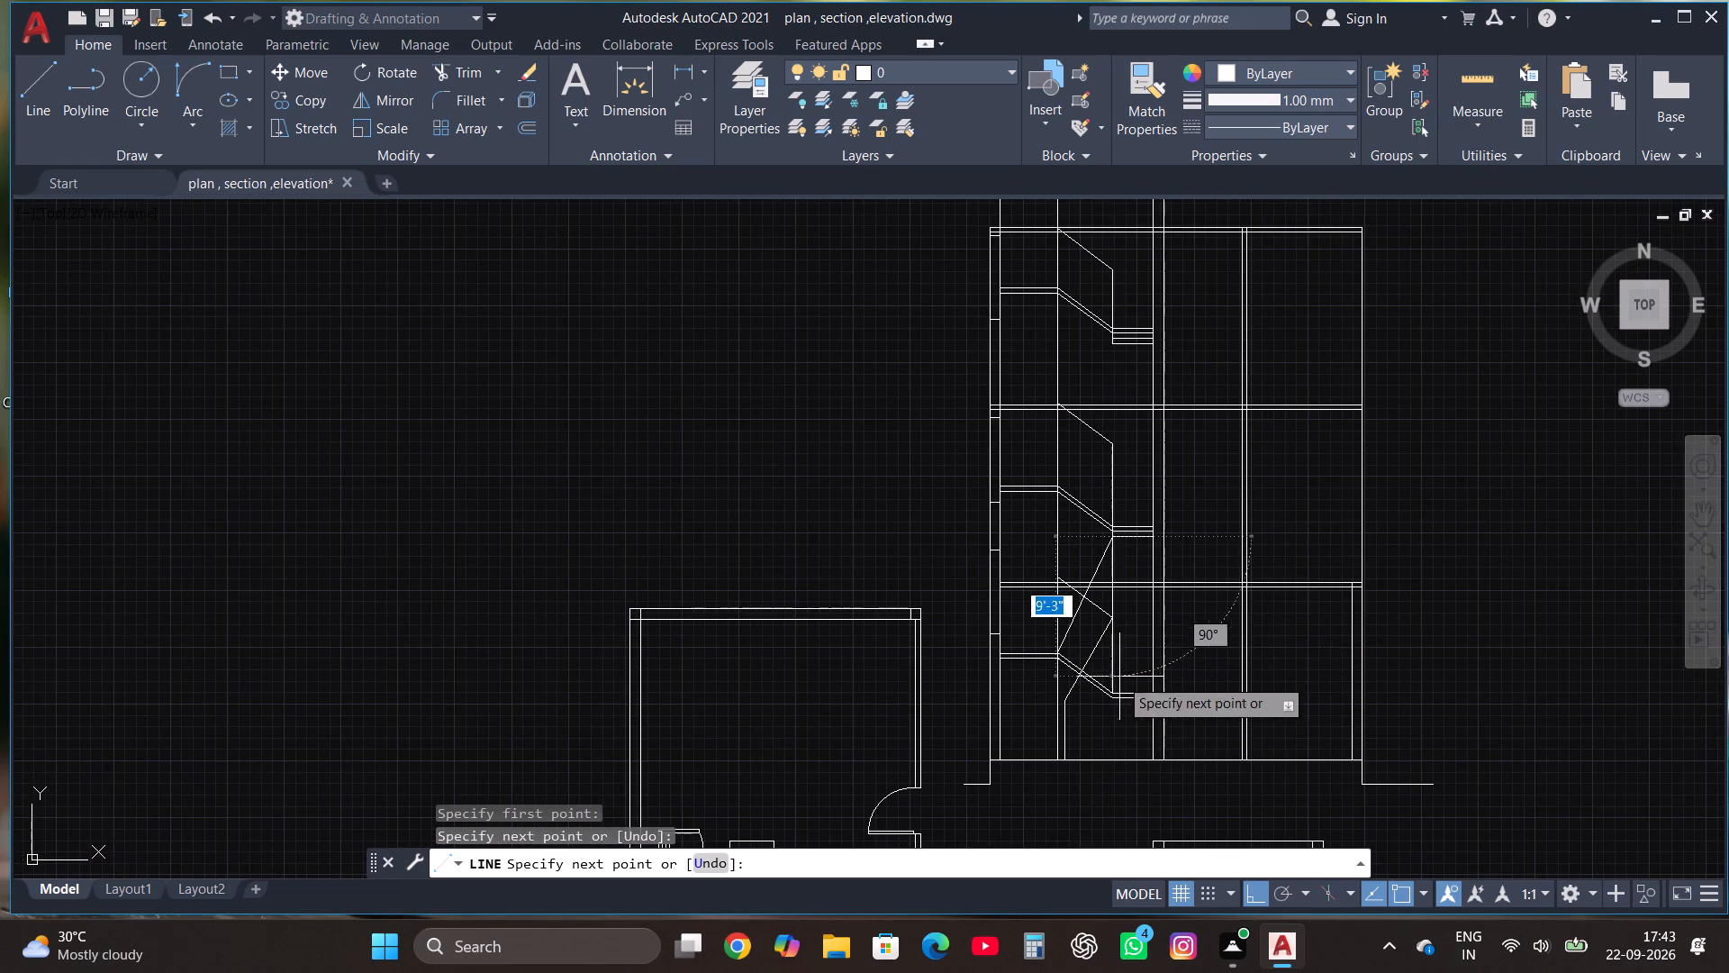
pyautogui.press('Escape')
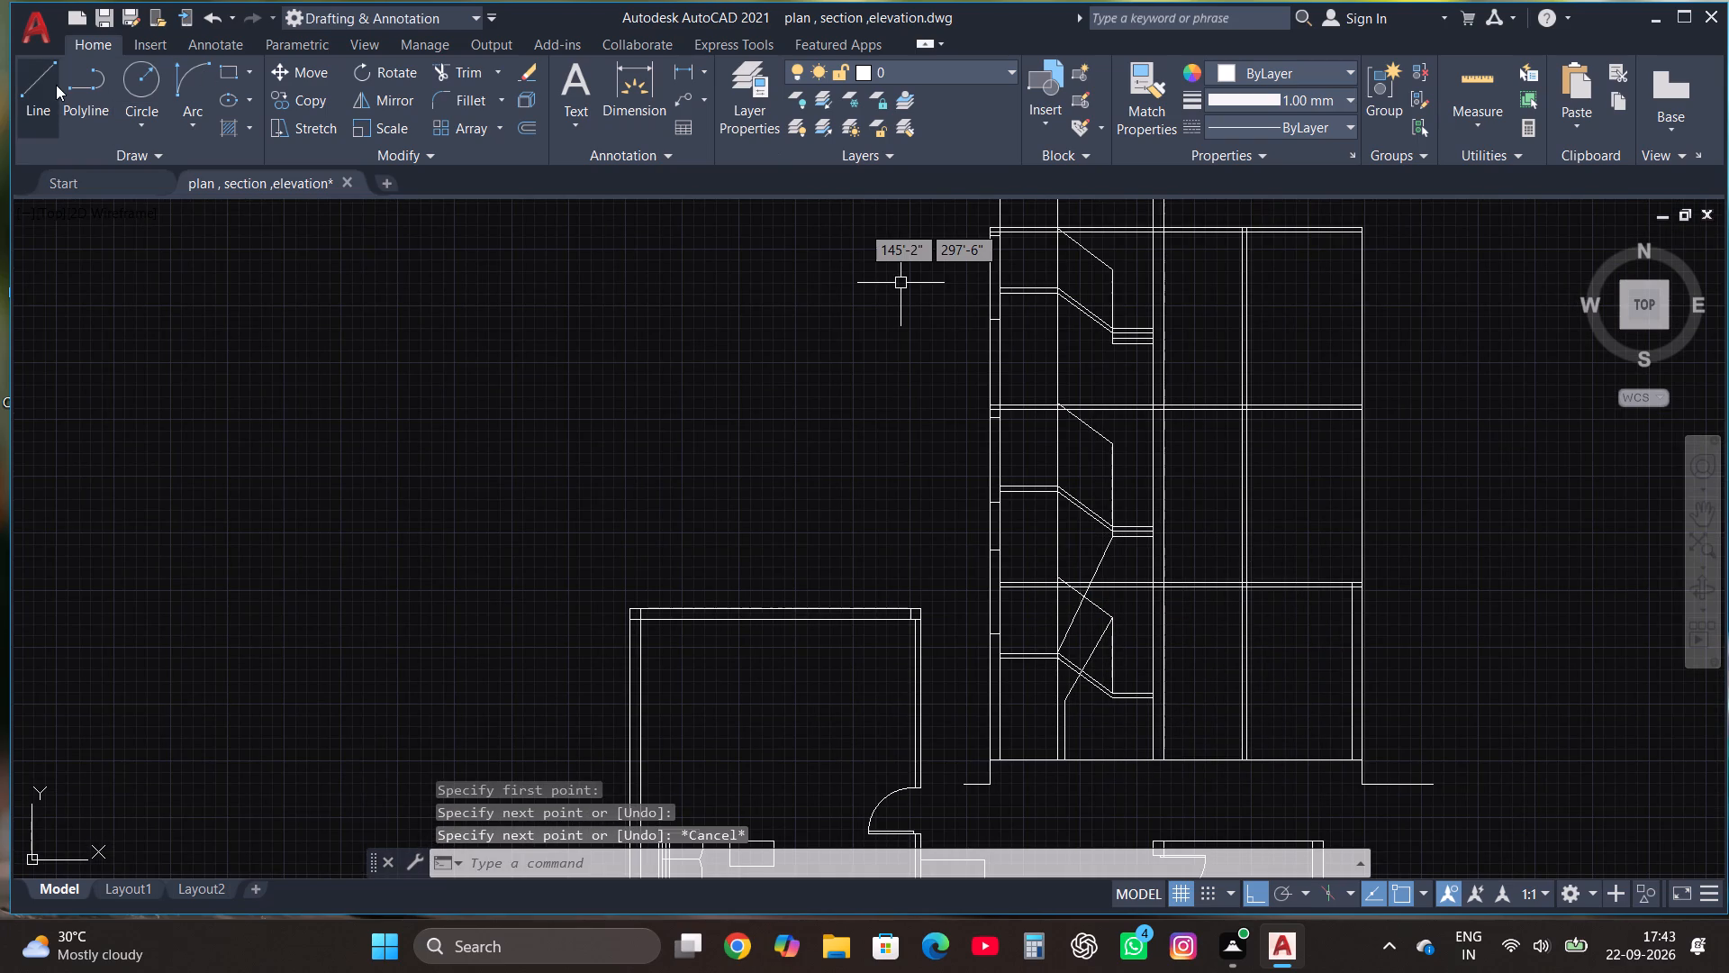
# Draw a slanted line from the top of the second storey's flight up to the lower corner of the third storey's landing.
pyautogui.click(56, 85)
pyautogui.scroll(-1, 777, 663)
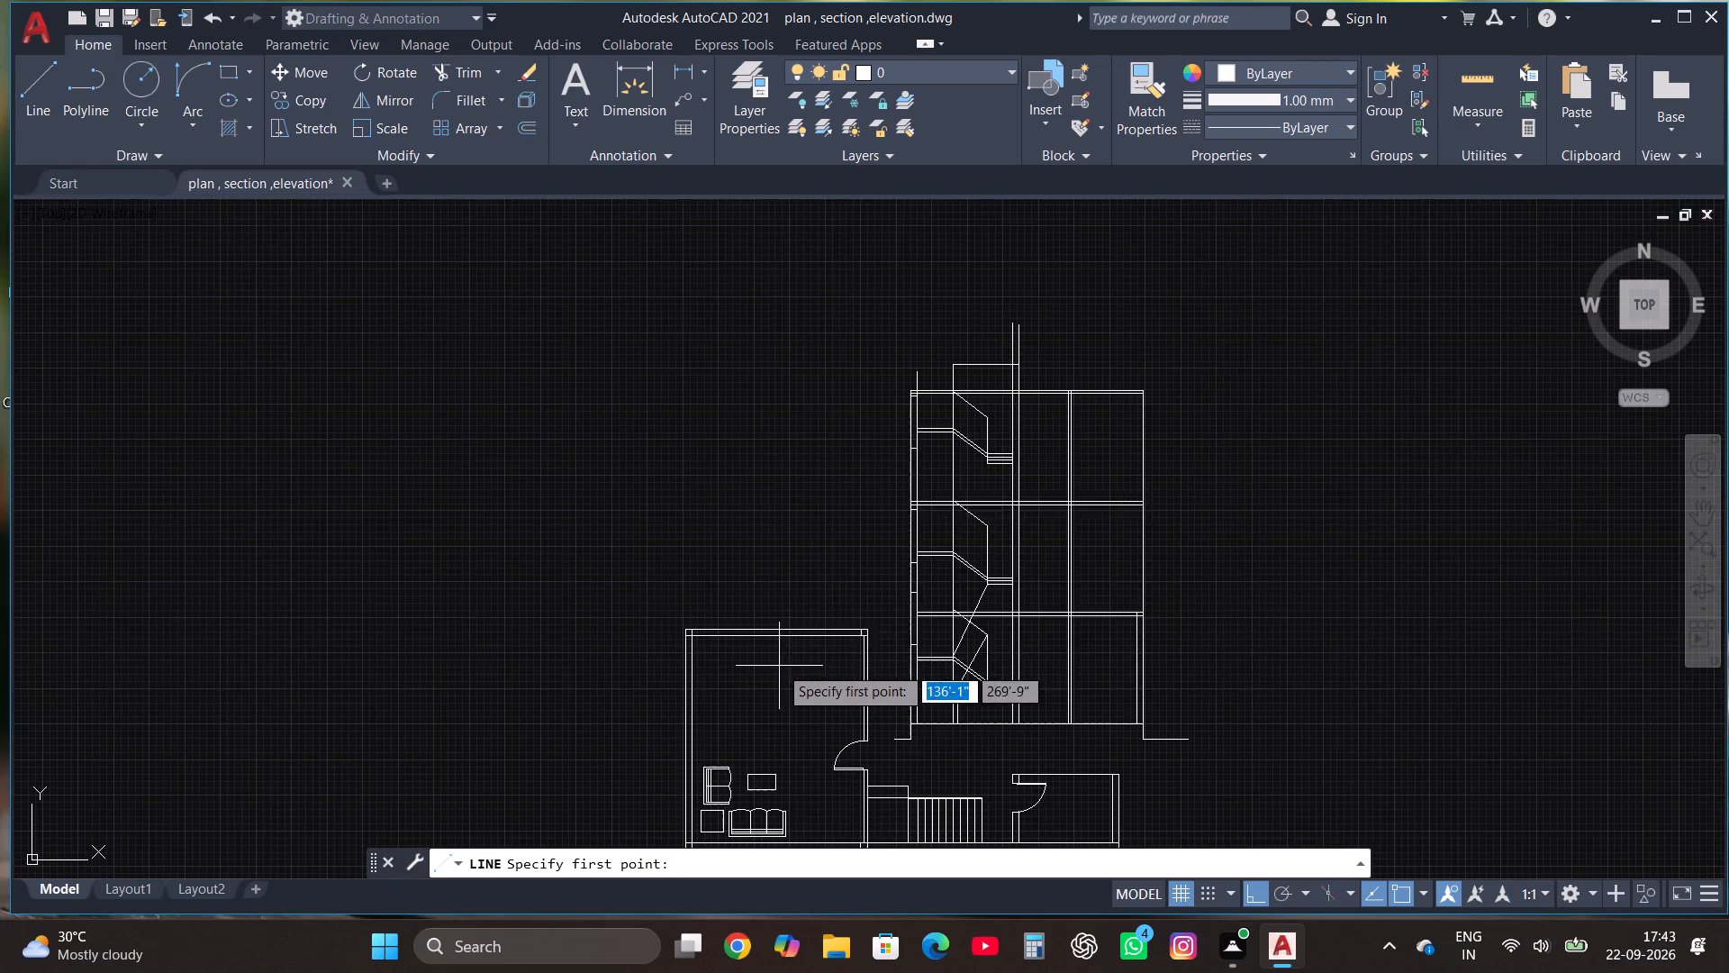
pyautogui.scroll(3, 995, 456)
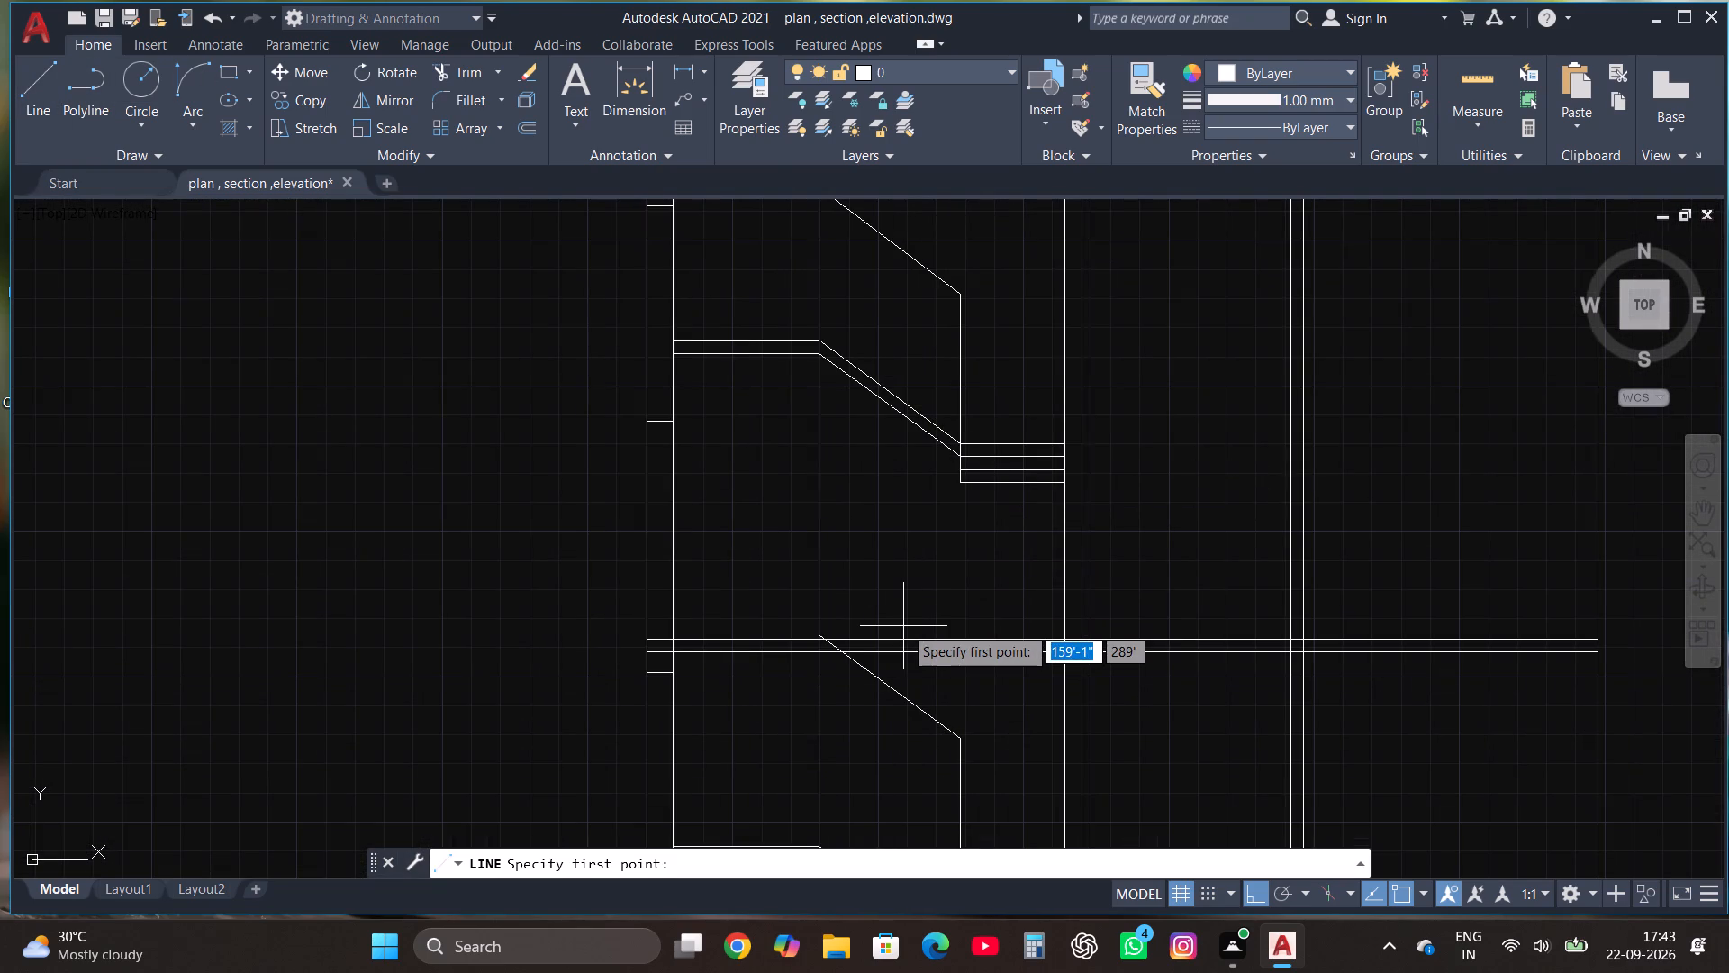
pyautogui.scroll(1, 903, 626)
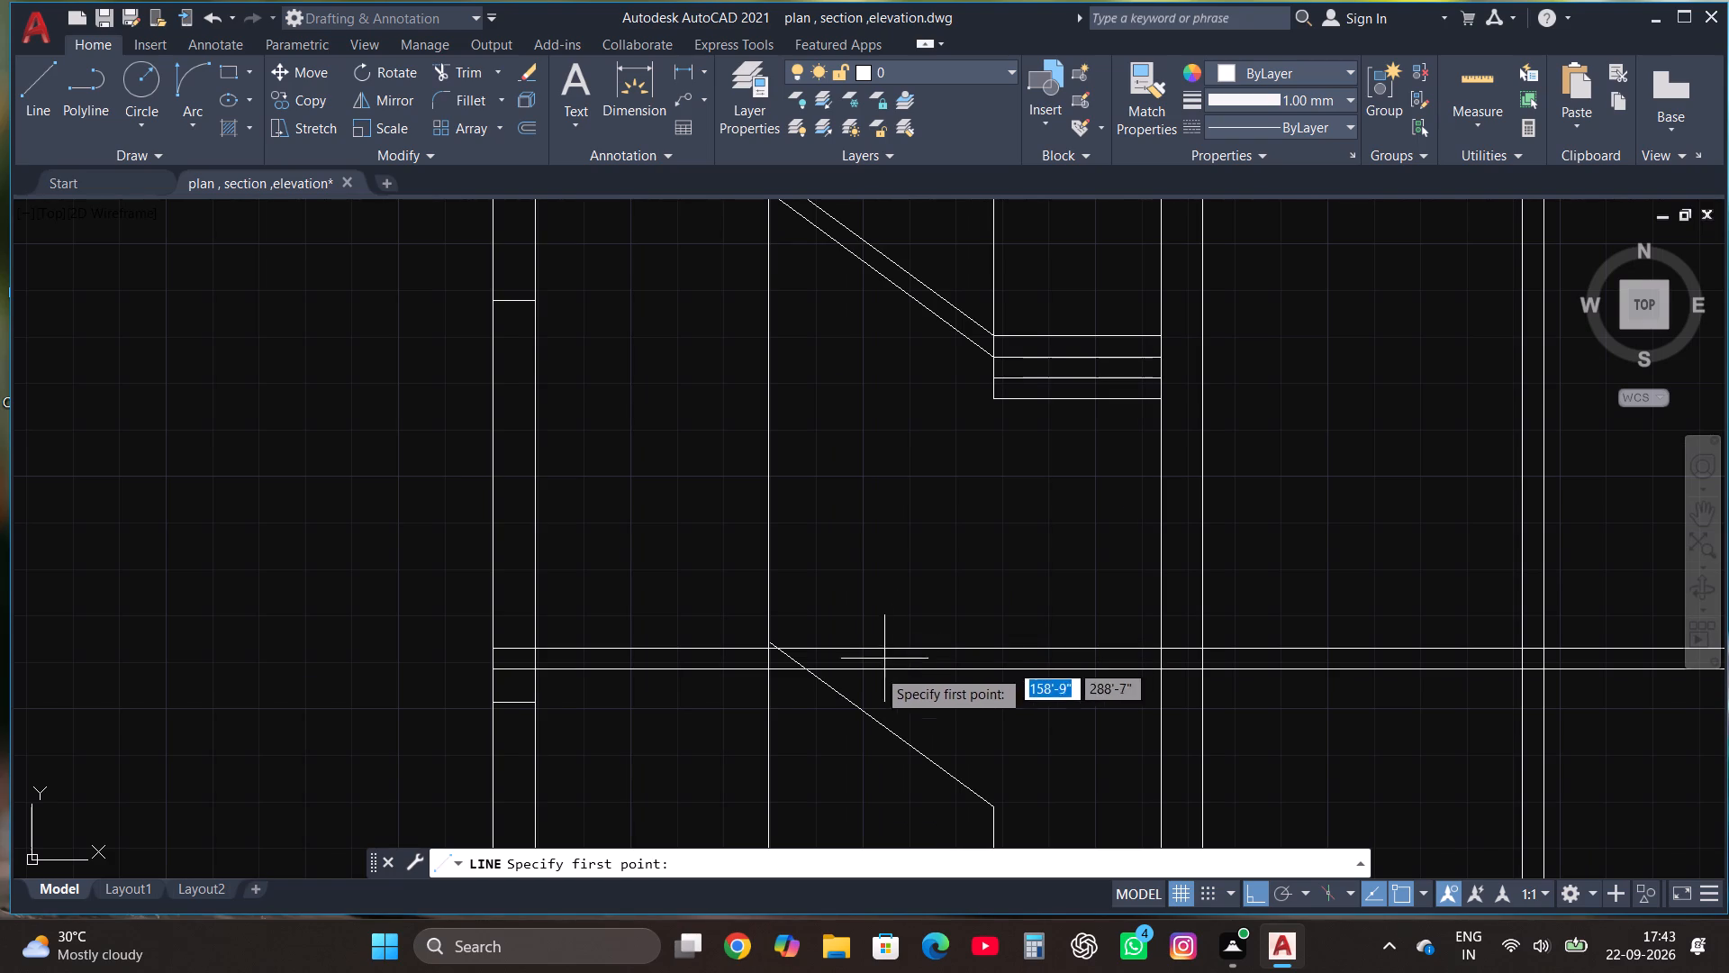
pyautogui.scroll(-2, 839, 605)
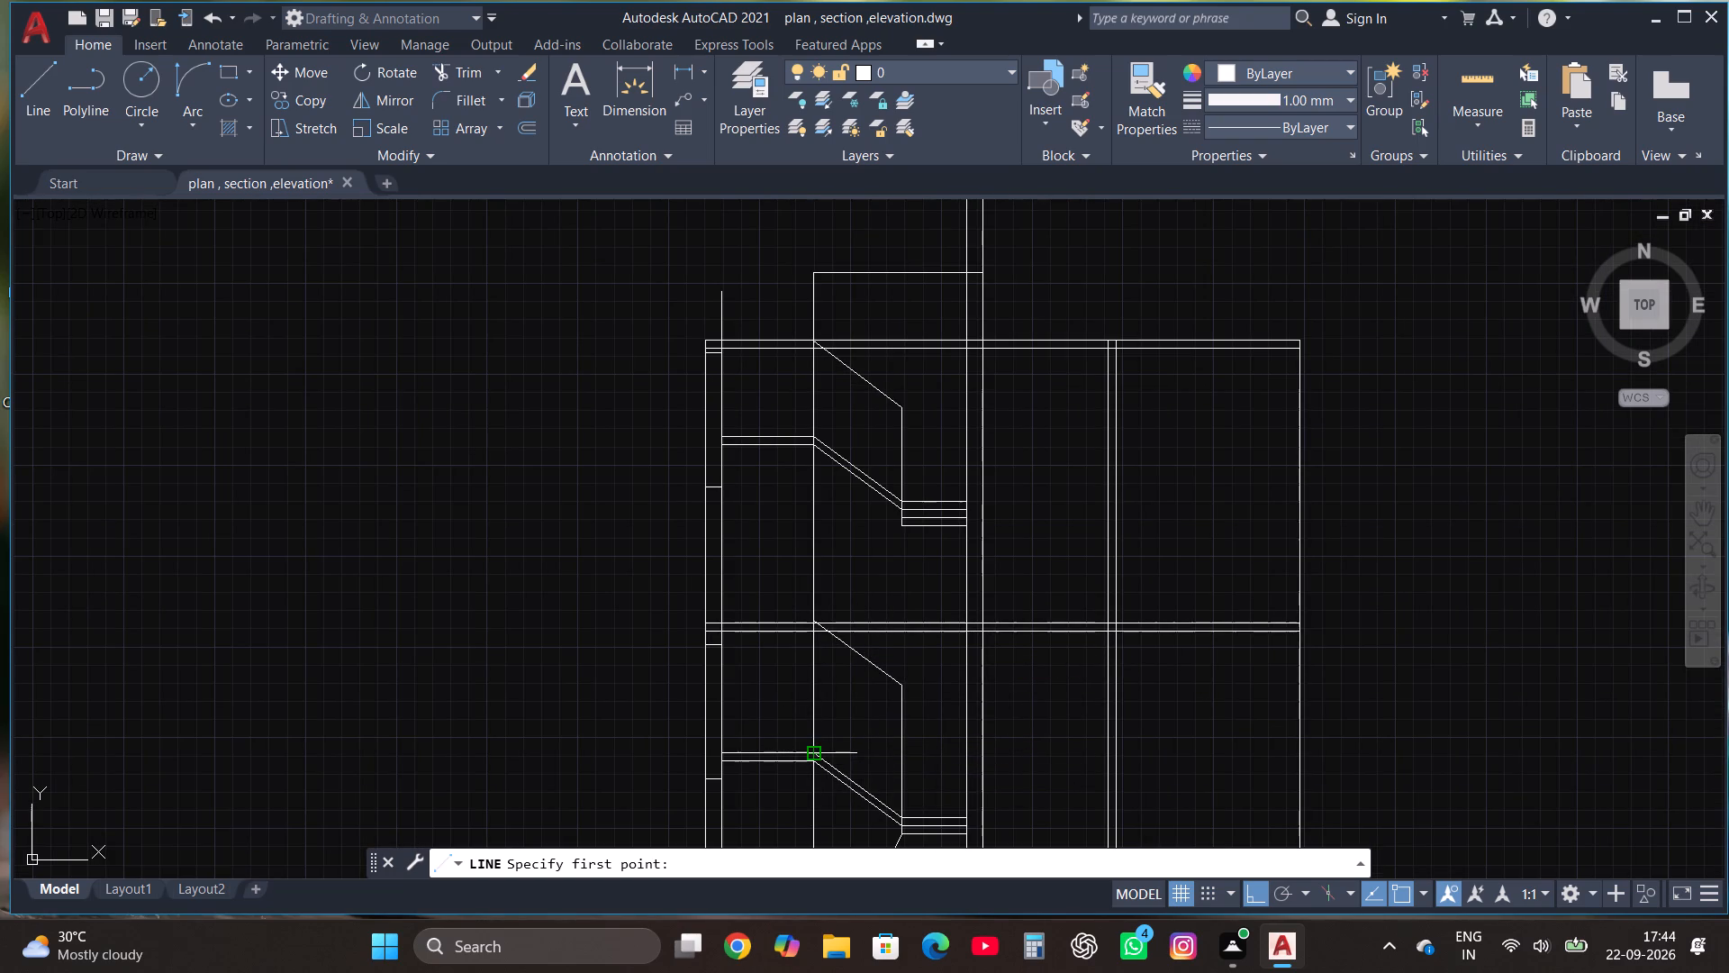
pyautogui.click(812, 754)
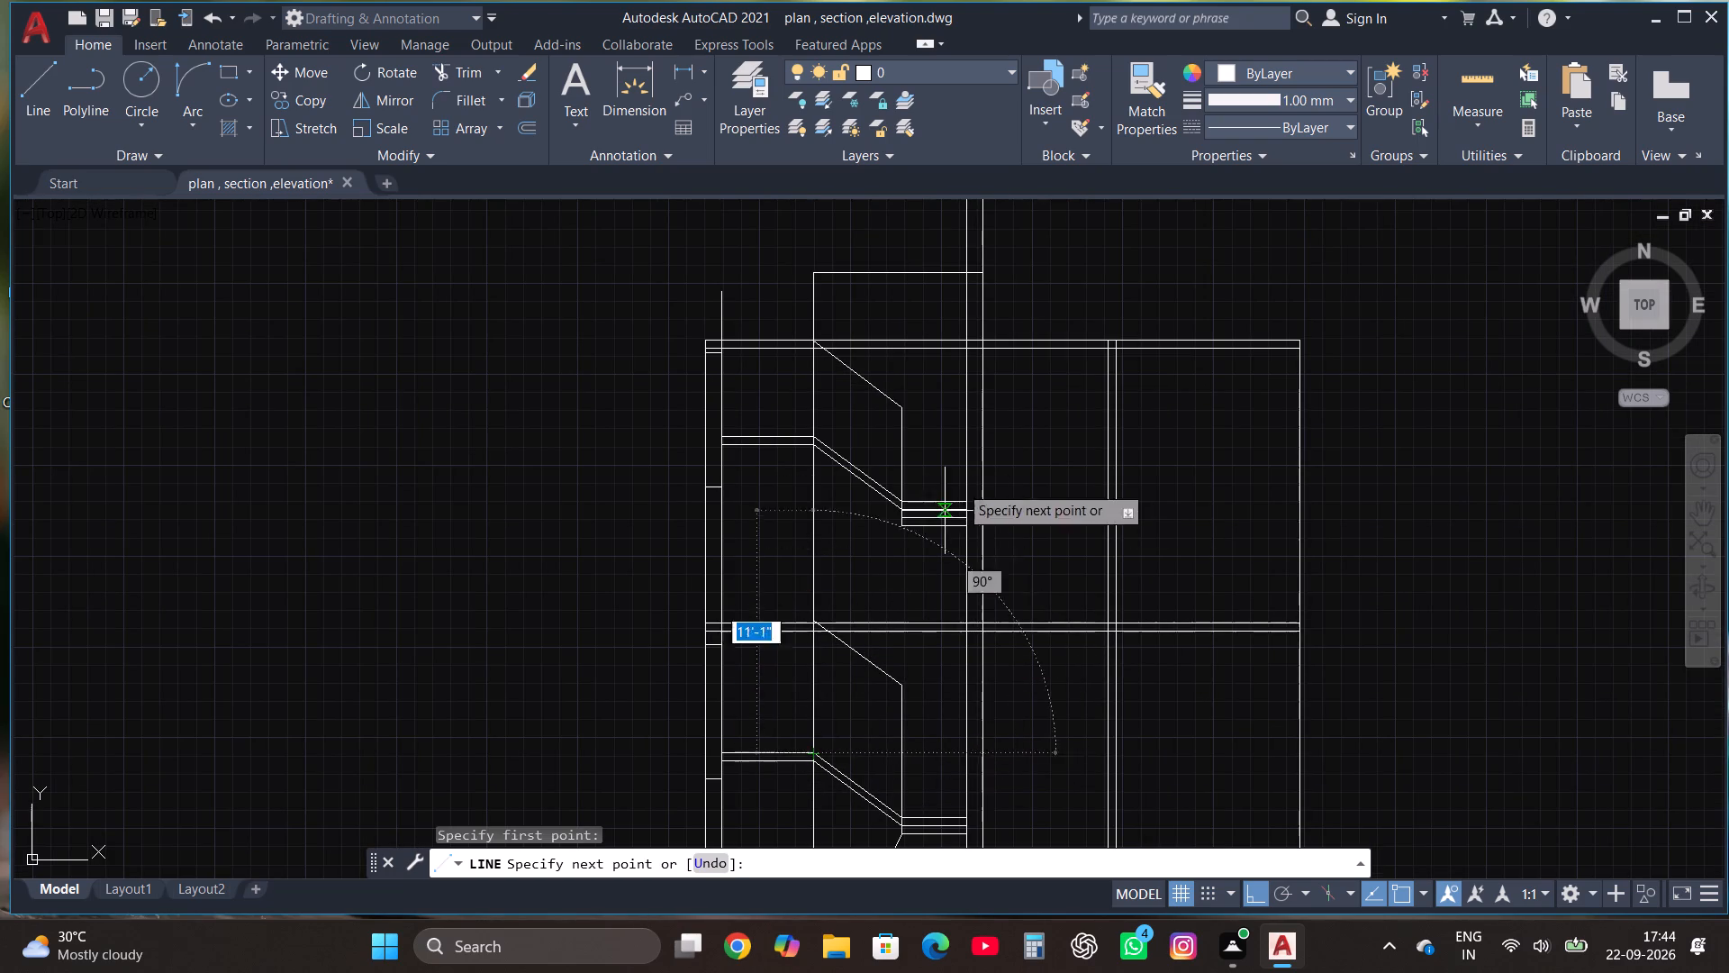
pyautogui.click(901, 524)
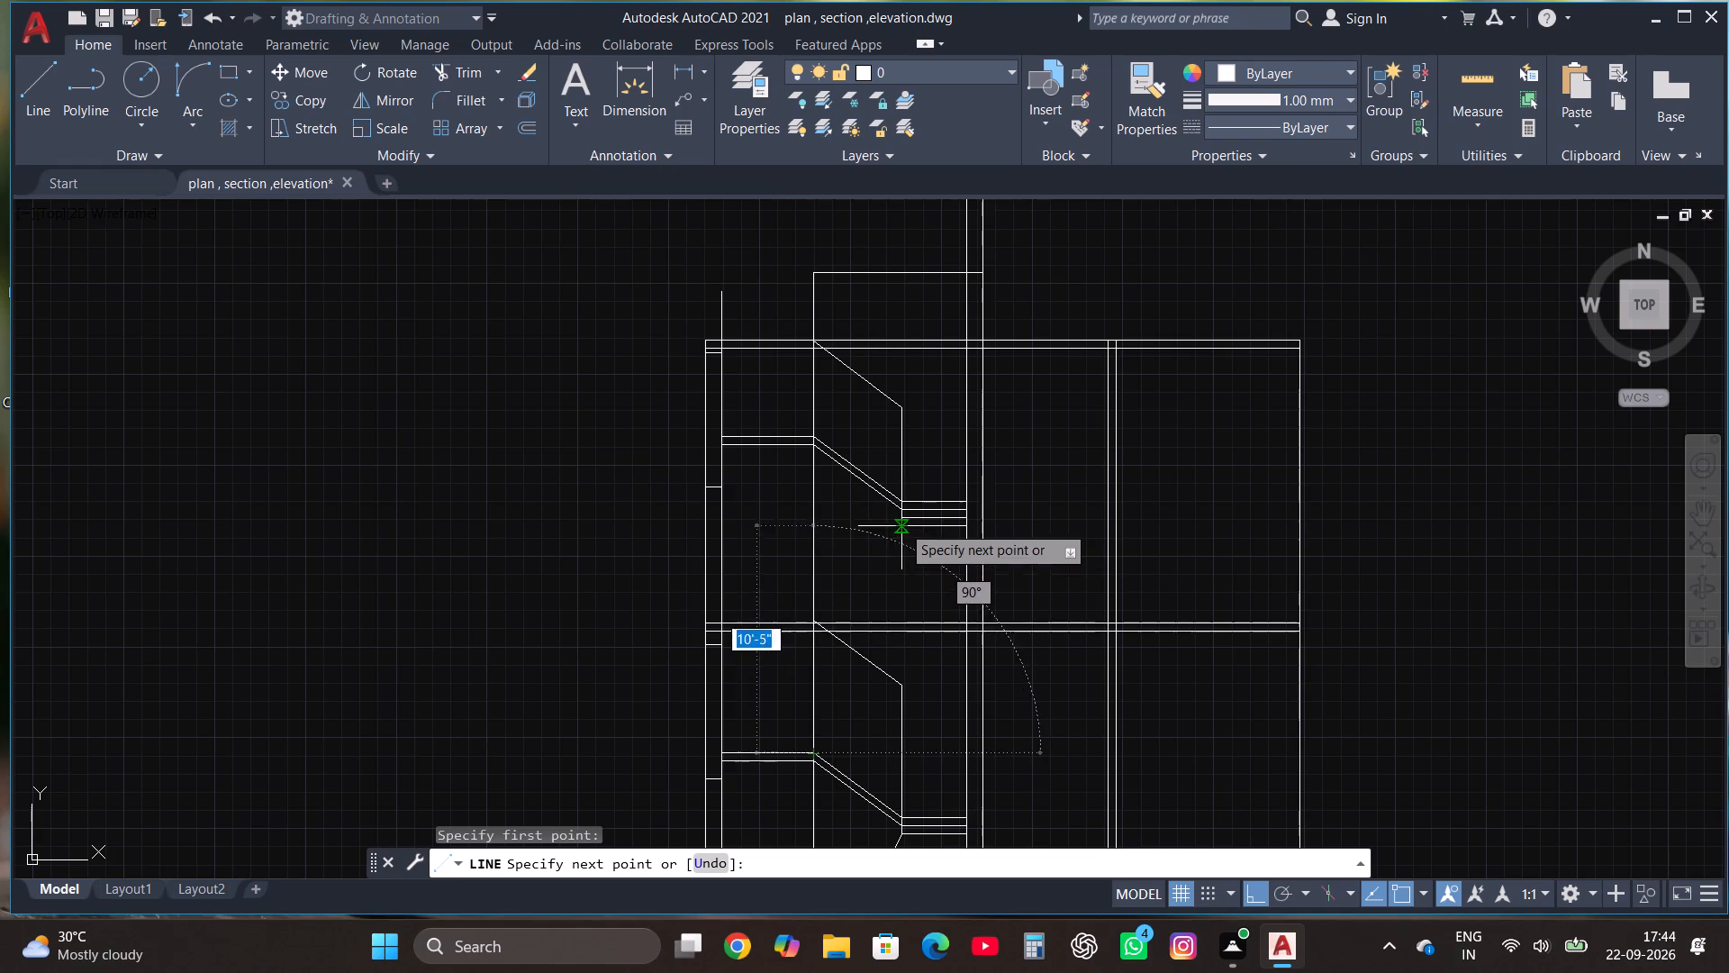
pyautogui.press('Escape')
pyautogui.scroll(-2, 907, 608)
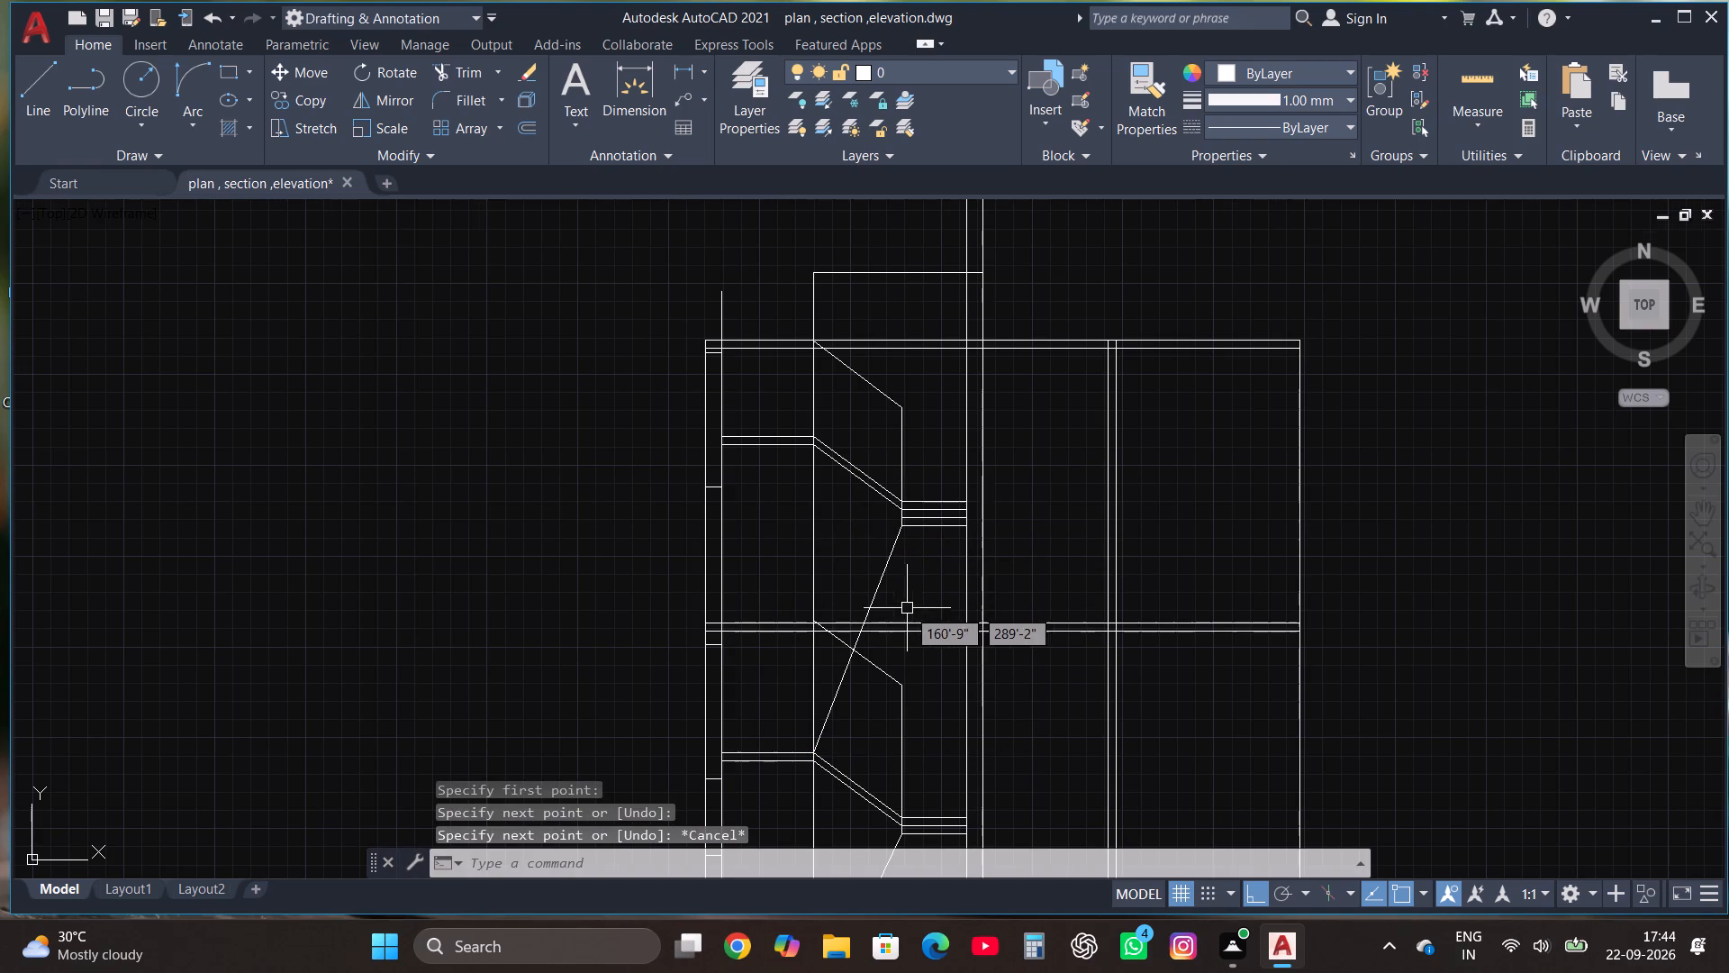
# Erase the two slanted lines crossing the lowest storey's stair: the short vertical's diagonal and the one rising to the second storey's landing.
pyautogui.scroll(-1, 907, 608)
pyautogui.scroll(2, 873, 612)
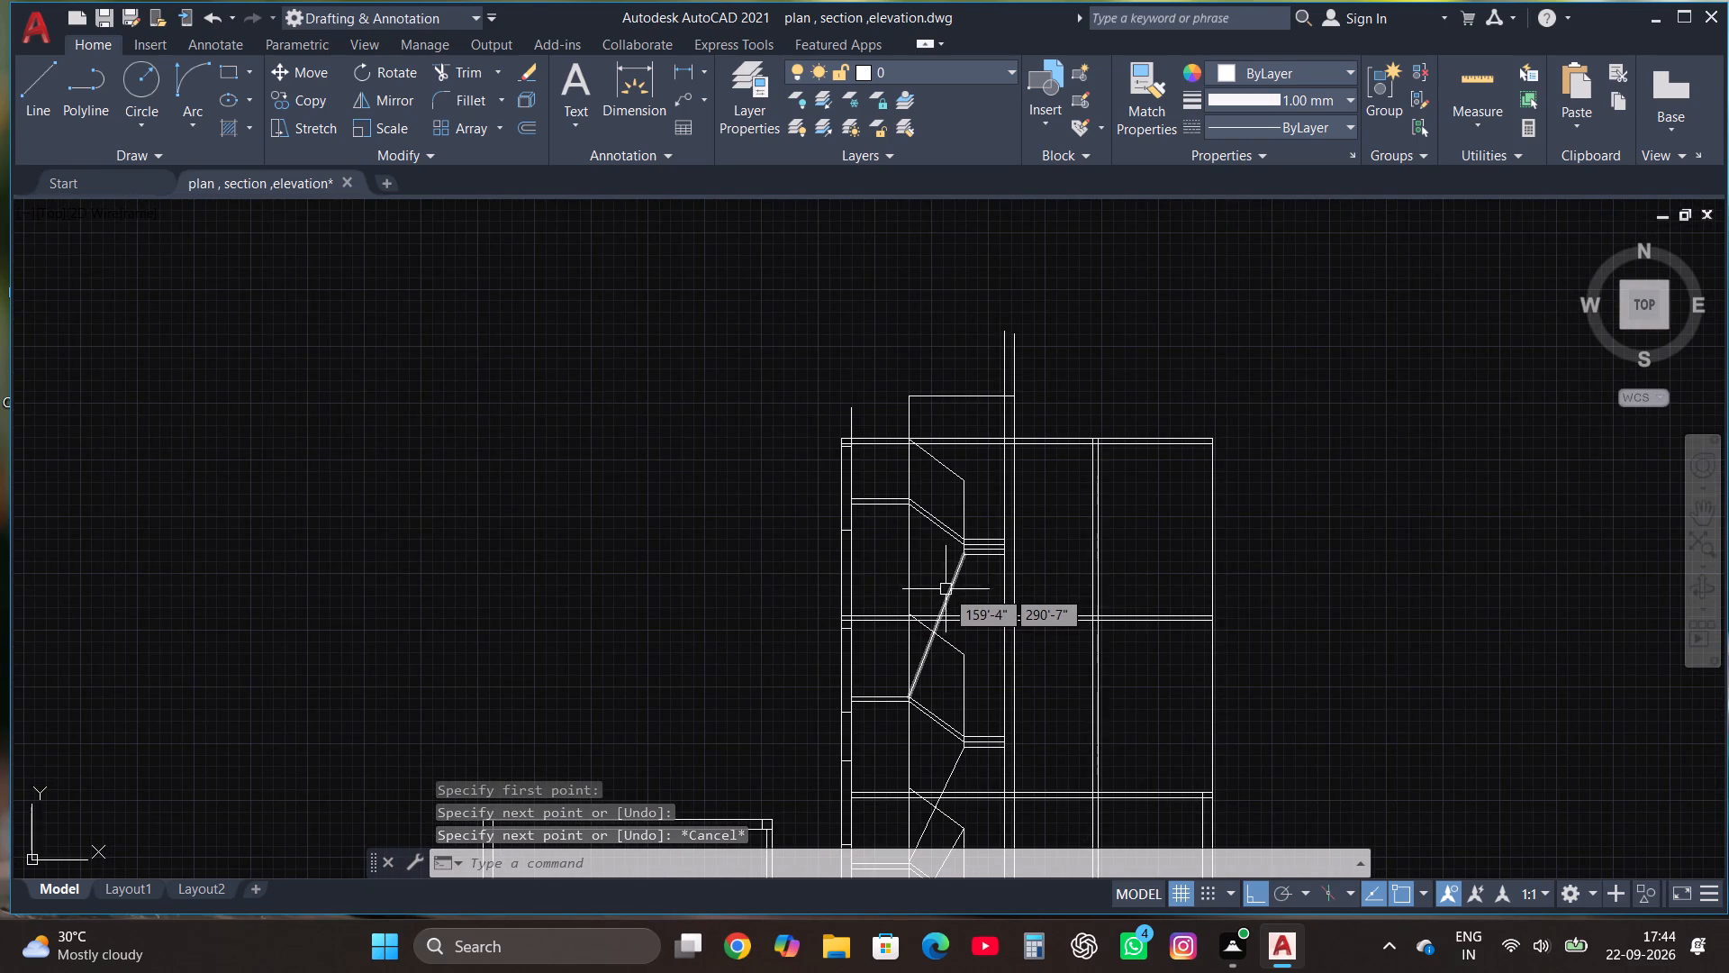
pyautogui.scroll(1, 979, 540)
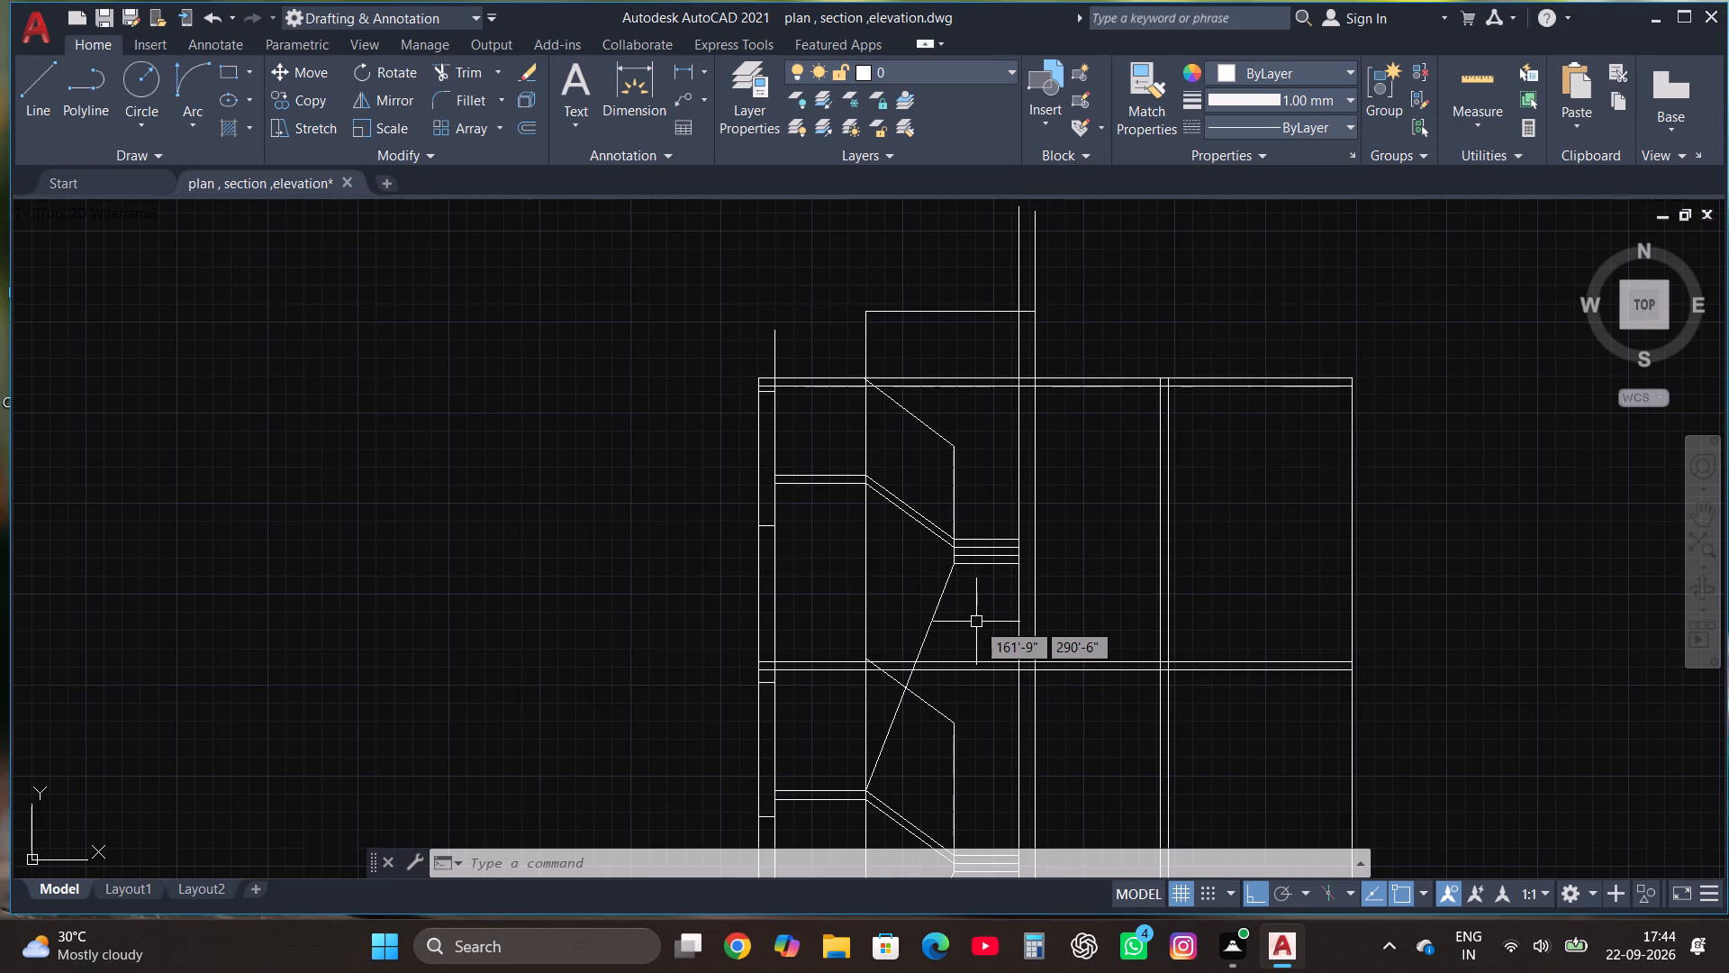
pyautogui.scroll(-1, 976, 515)
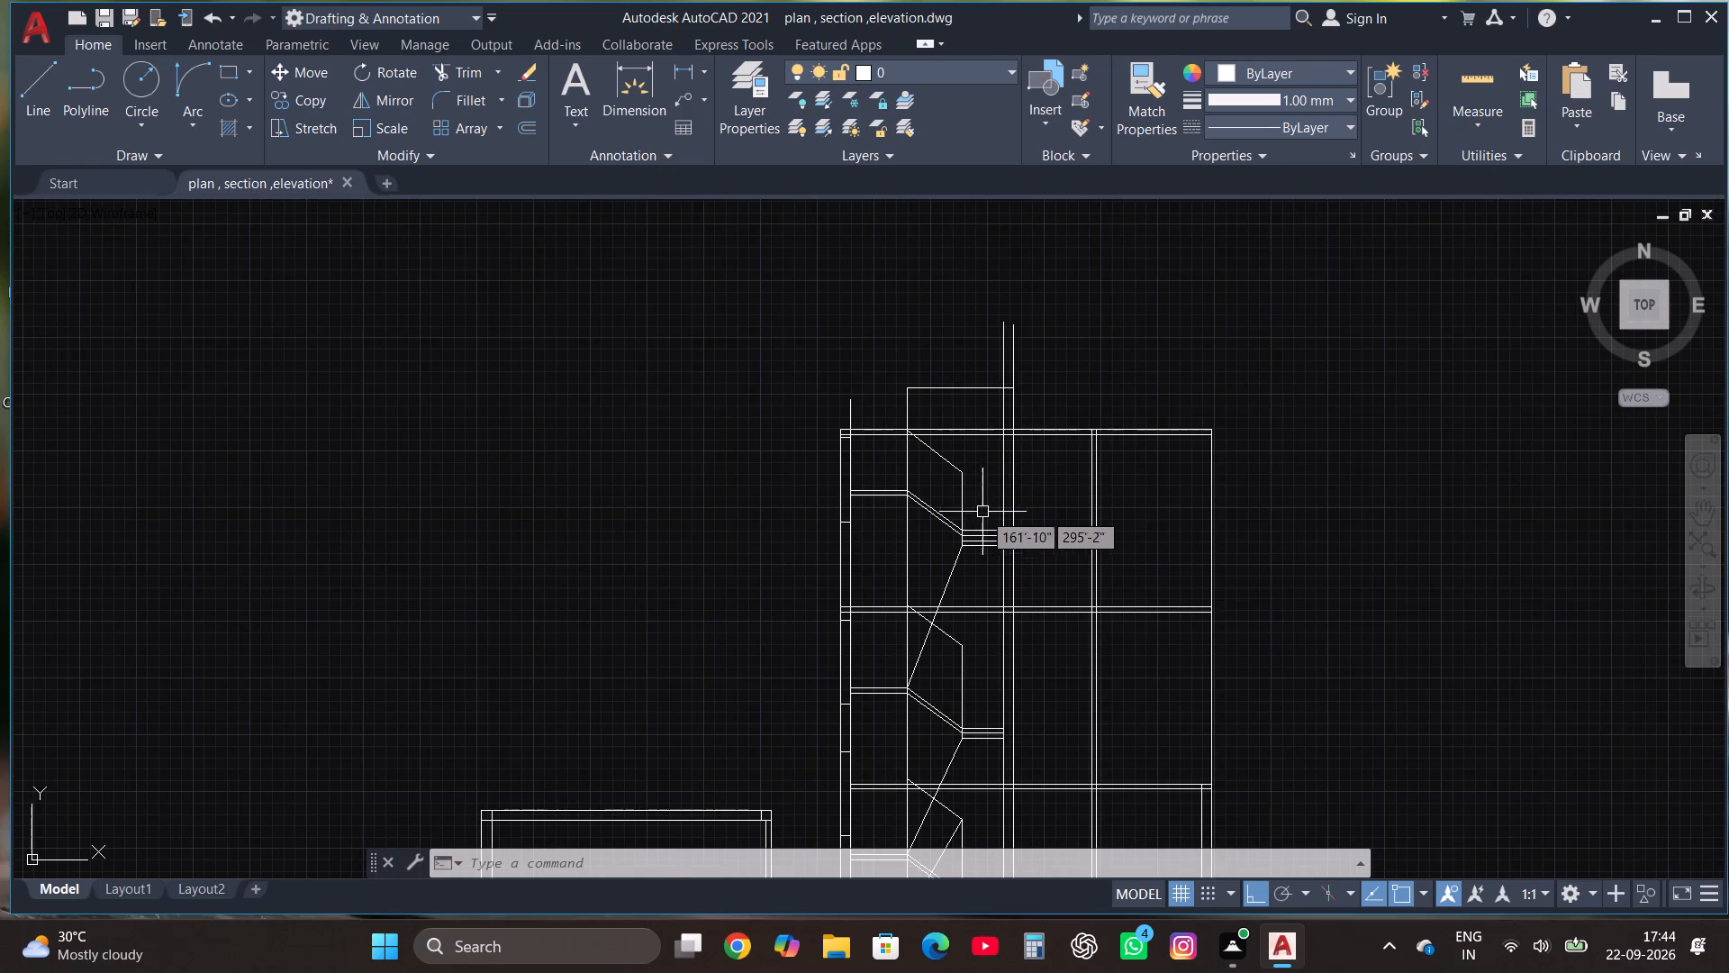
pyautogui.scroll(-1, 986, 512)
pyautogui.scroll(2, 964, 758)
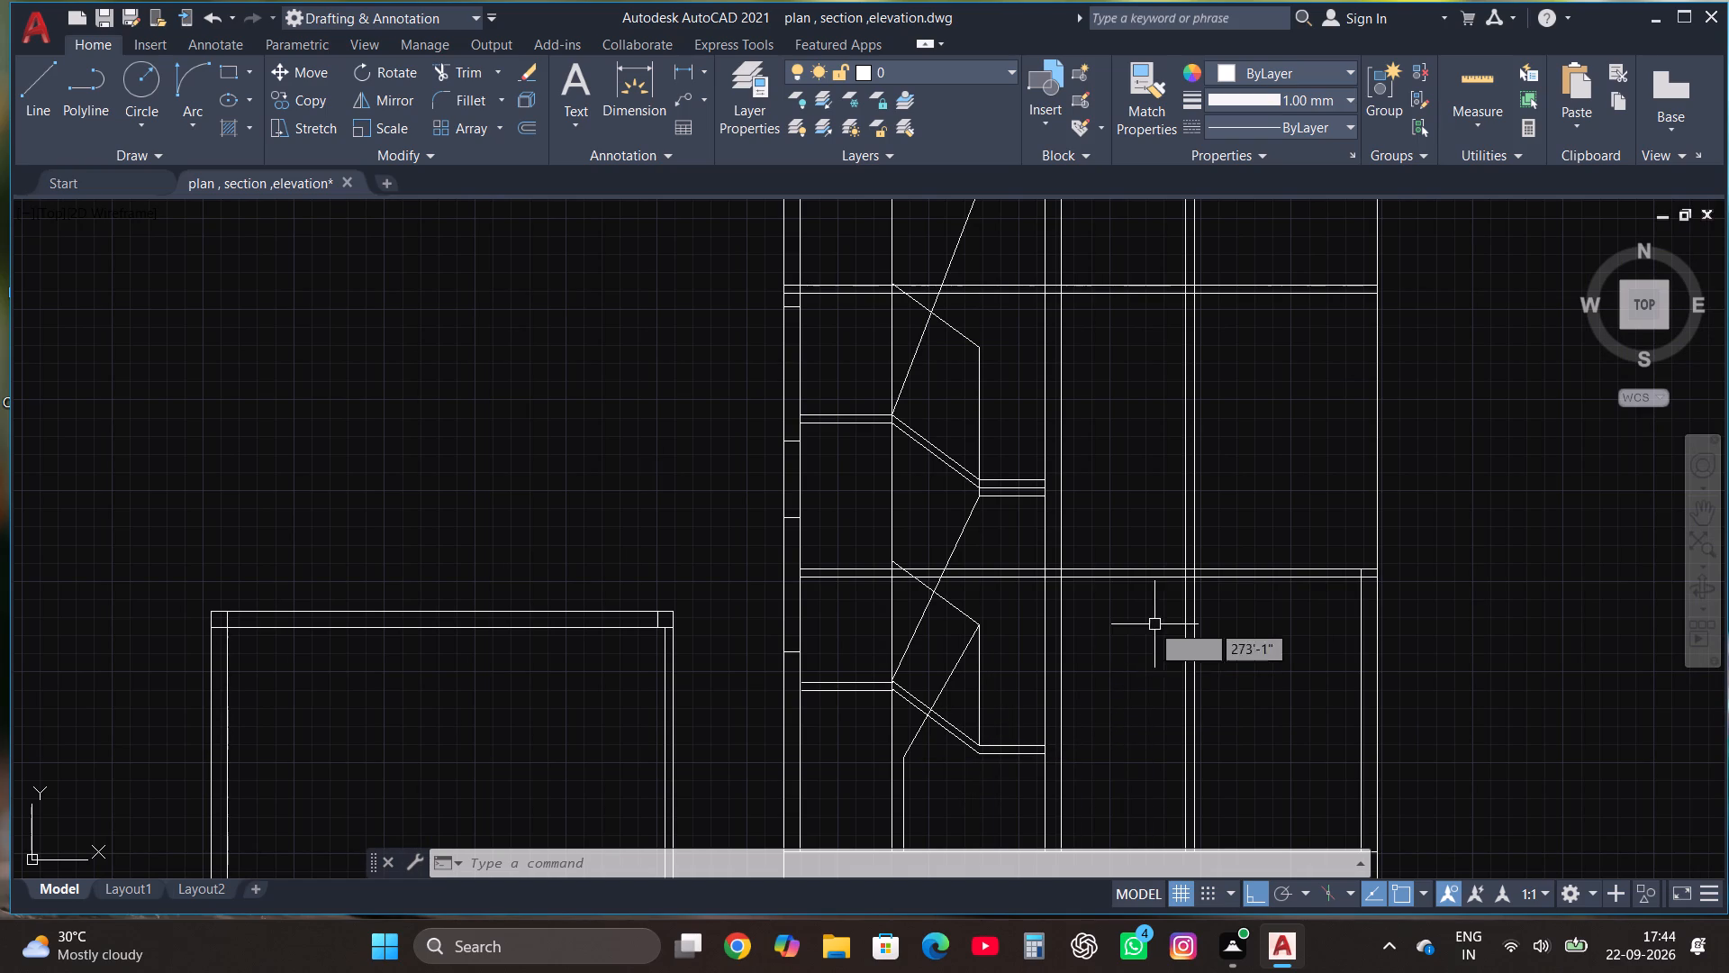
pyautogui.scroll(1, 974, 674)
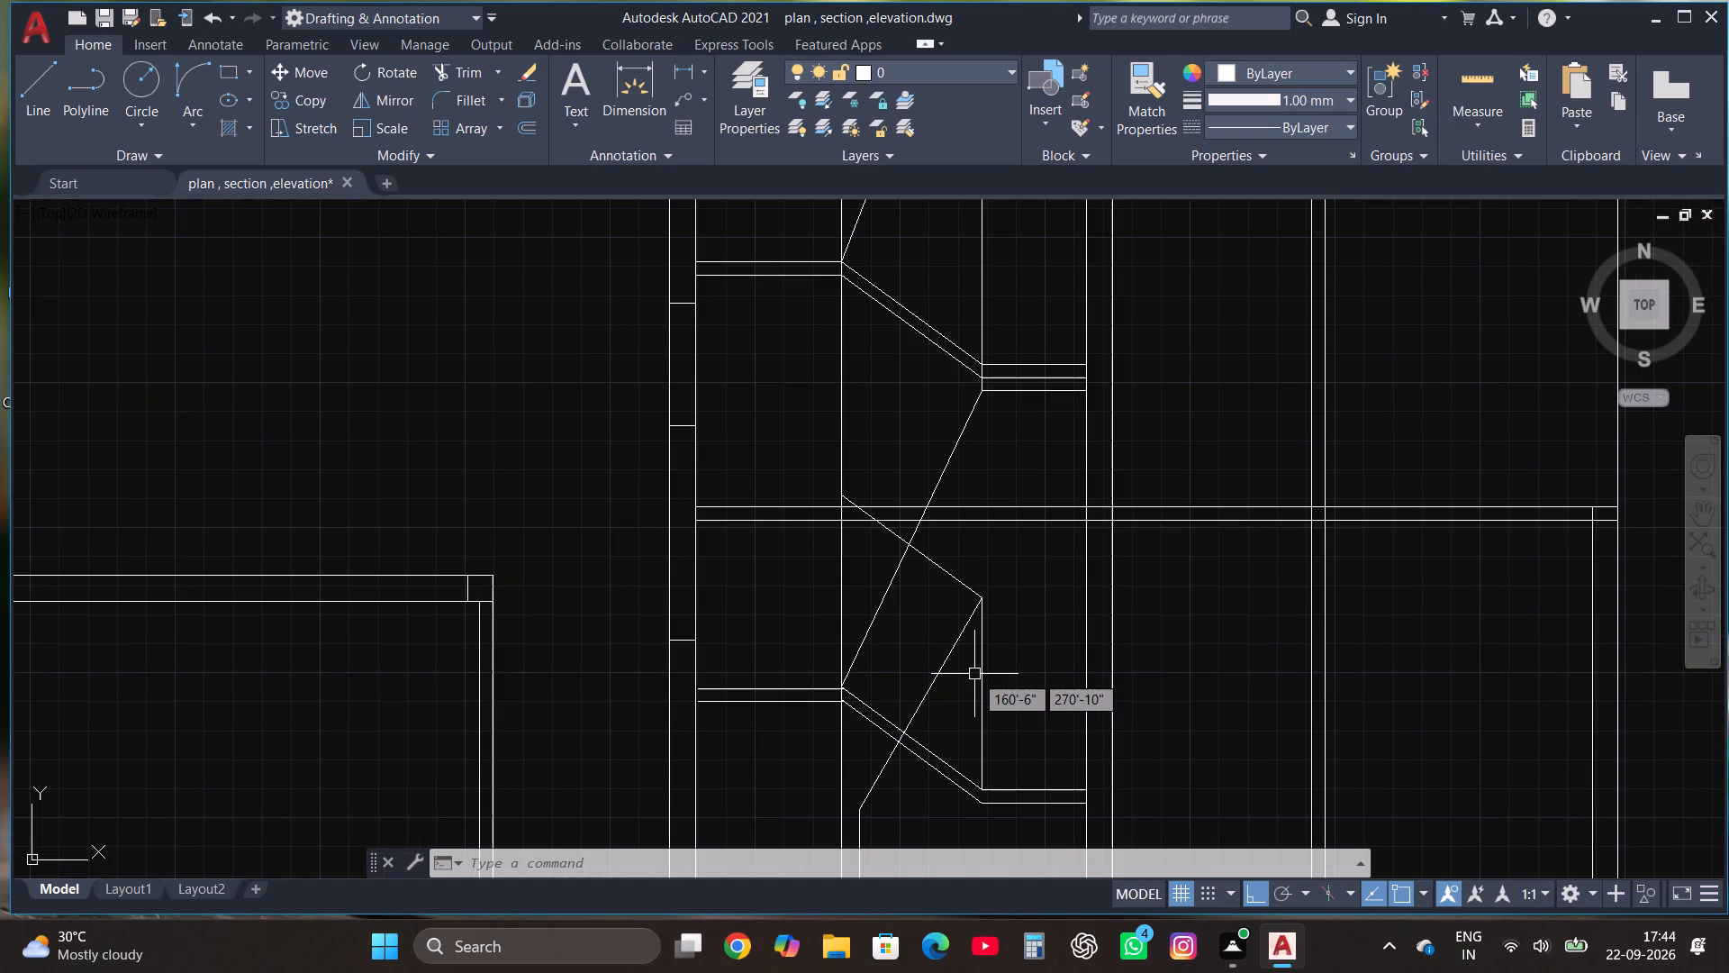
pyautogui.scroll(-1, 974, 678)
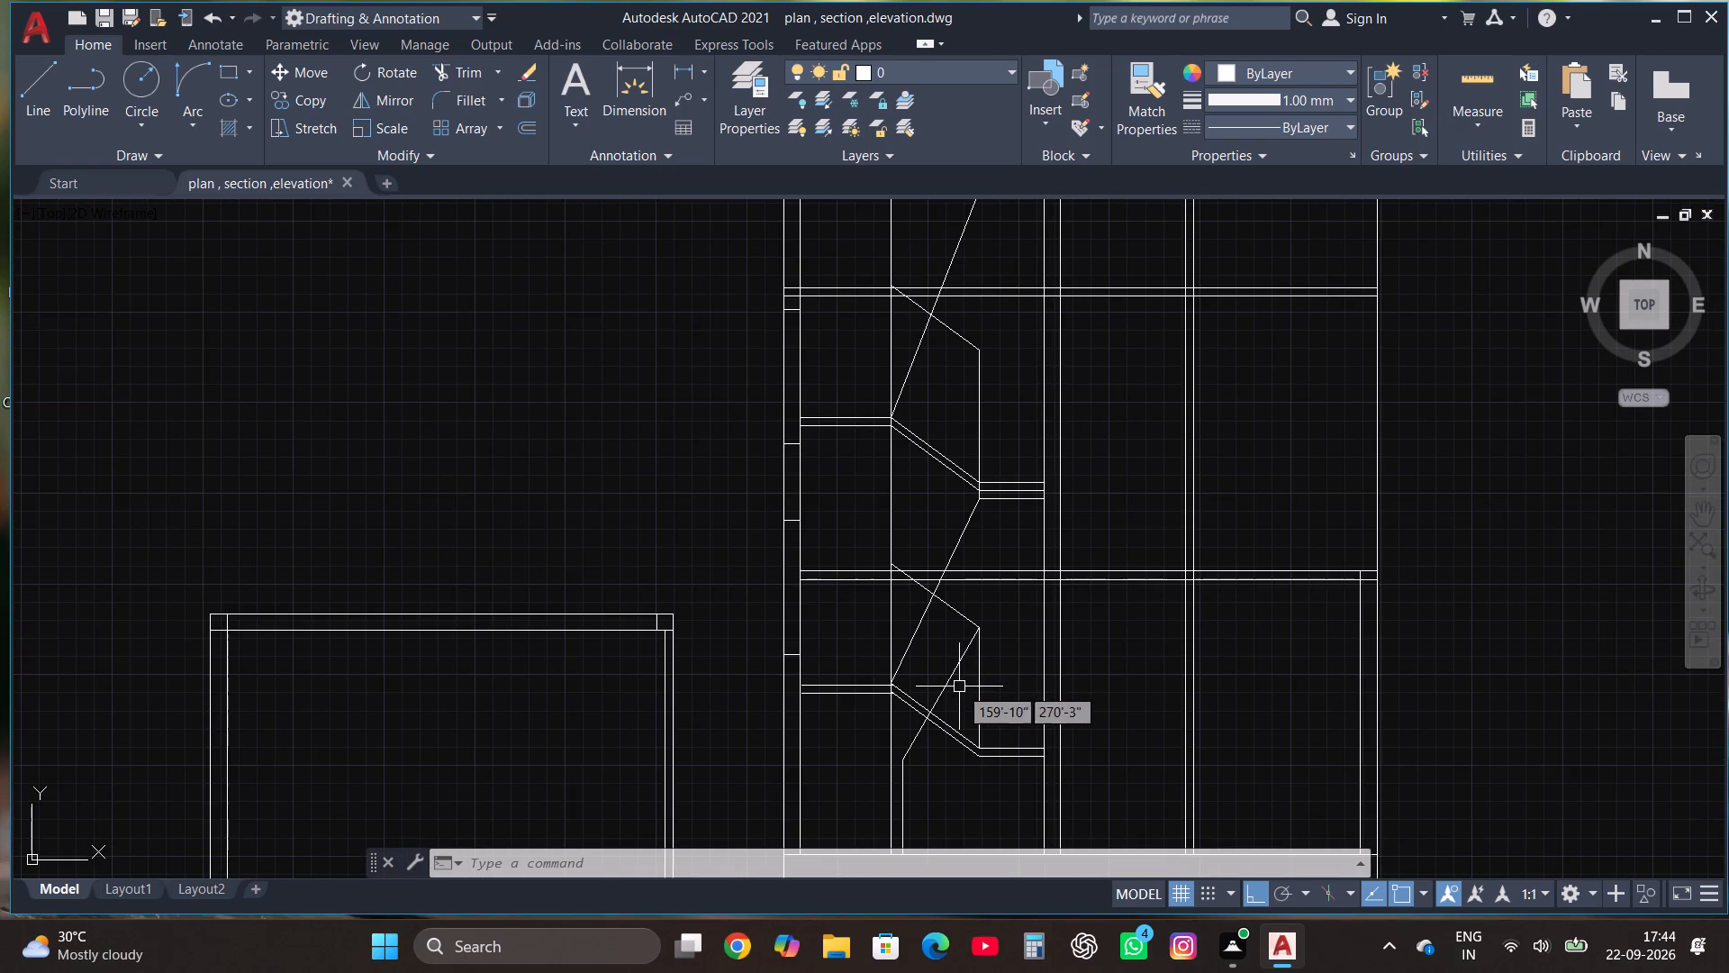
pyautogui.click(953, 679)
pyautogui.press('Delete')
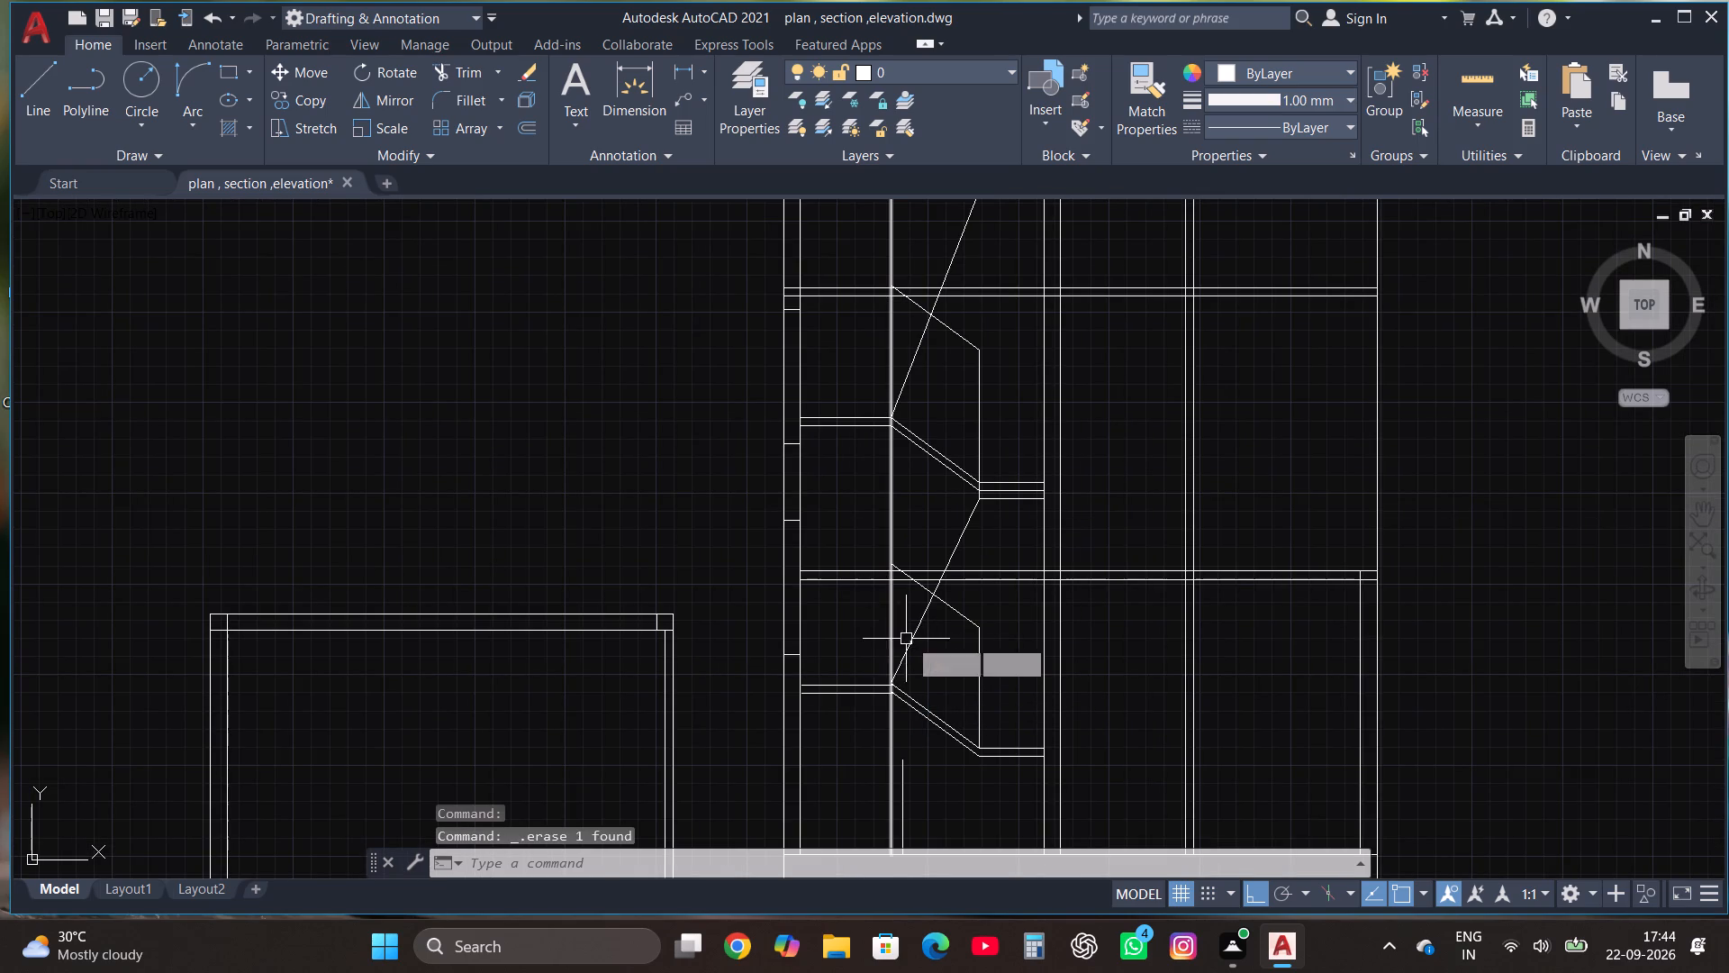
pyautogui.click(909, 640)
pyautogui.press('Delete')
# Copy the lowest storey's railing vertical to six spaced points along the sloping flight, from its lower end towards the upper landing.
pyautogui.scroll(-1, 1008, 545)
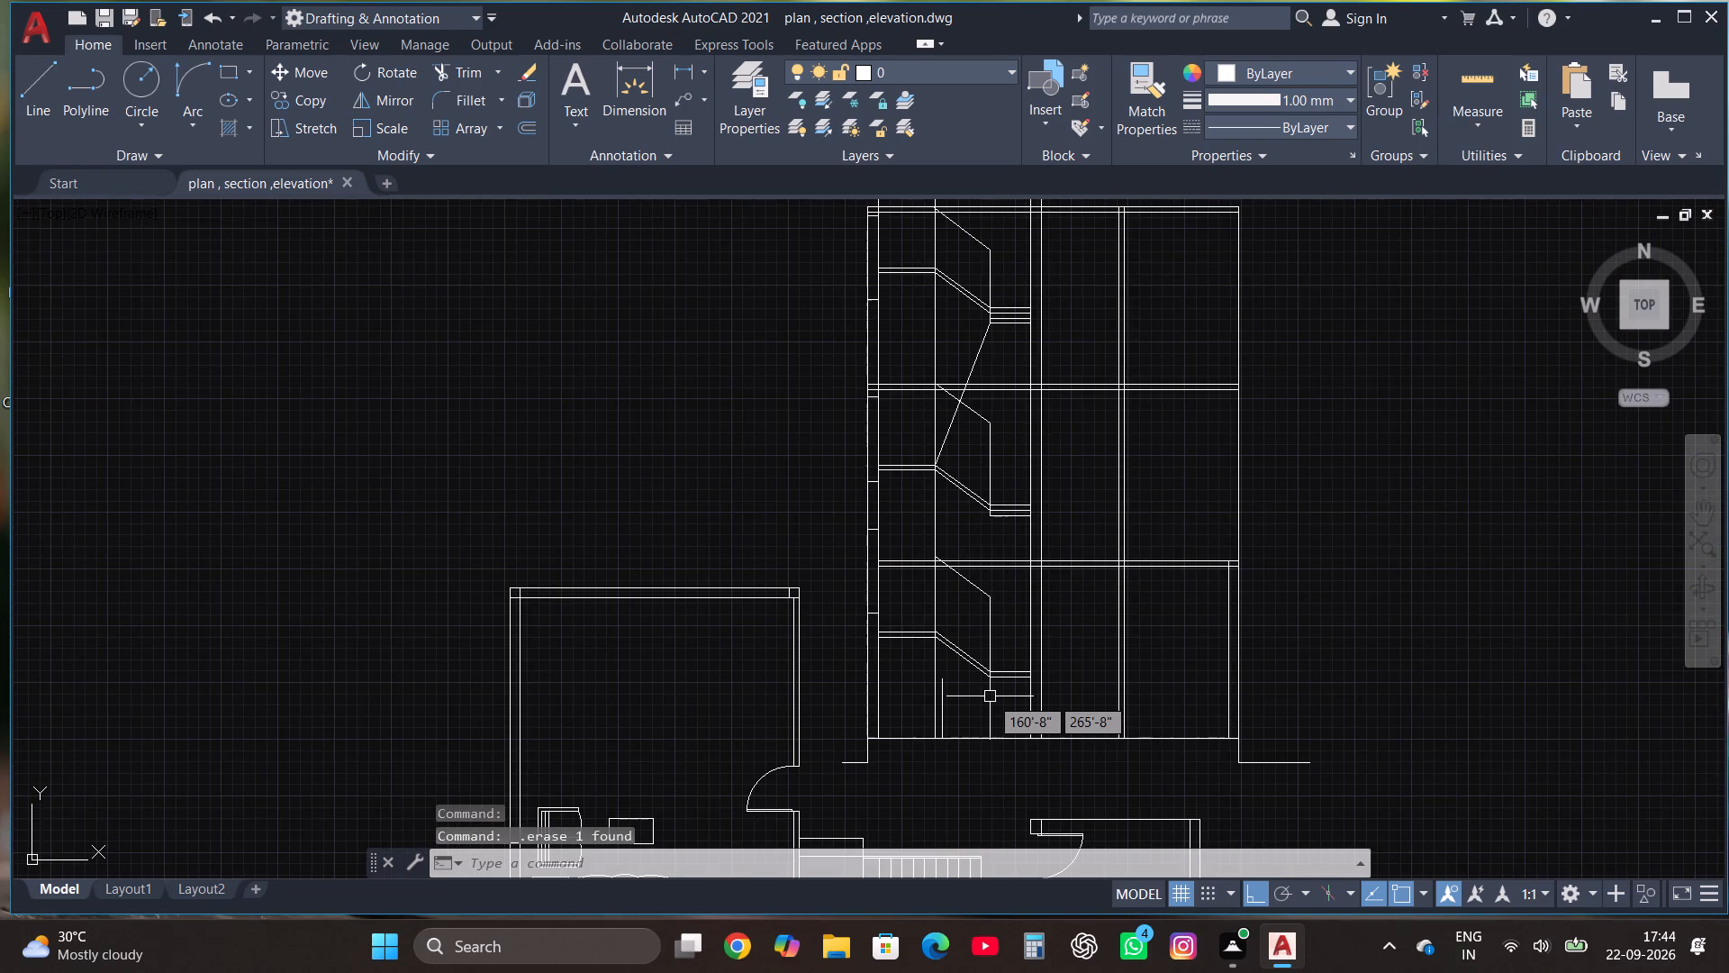
pyautogui.scroll(2, 1034, 623)
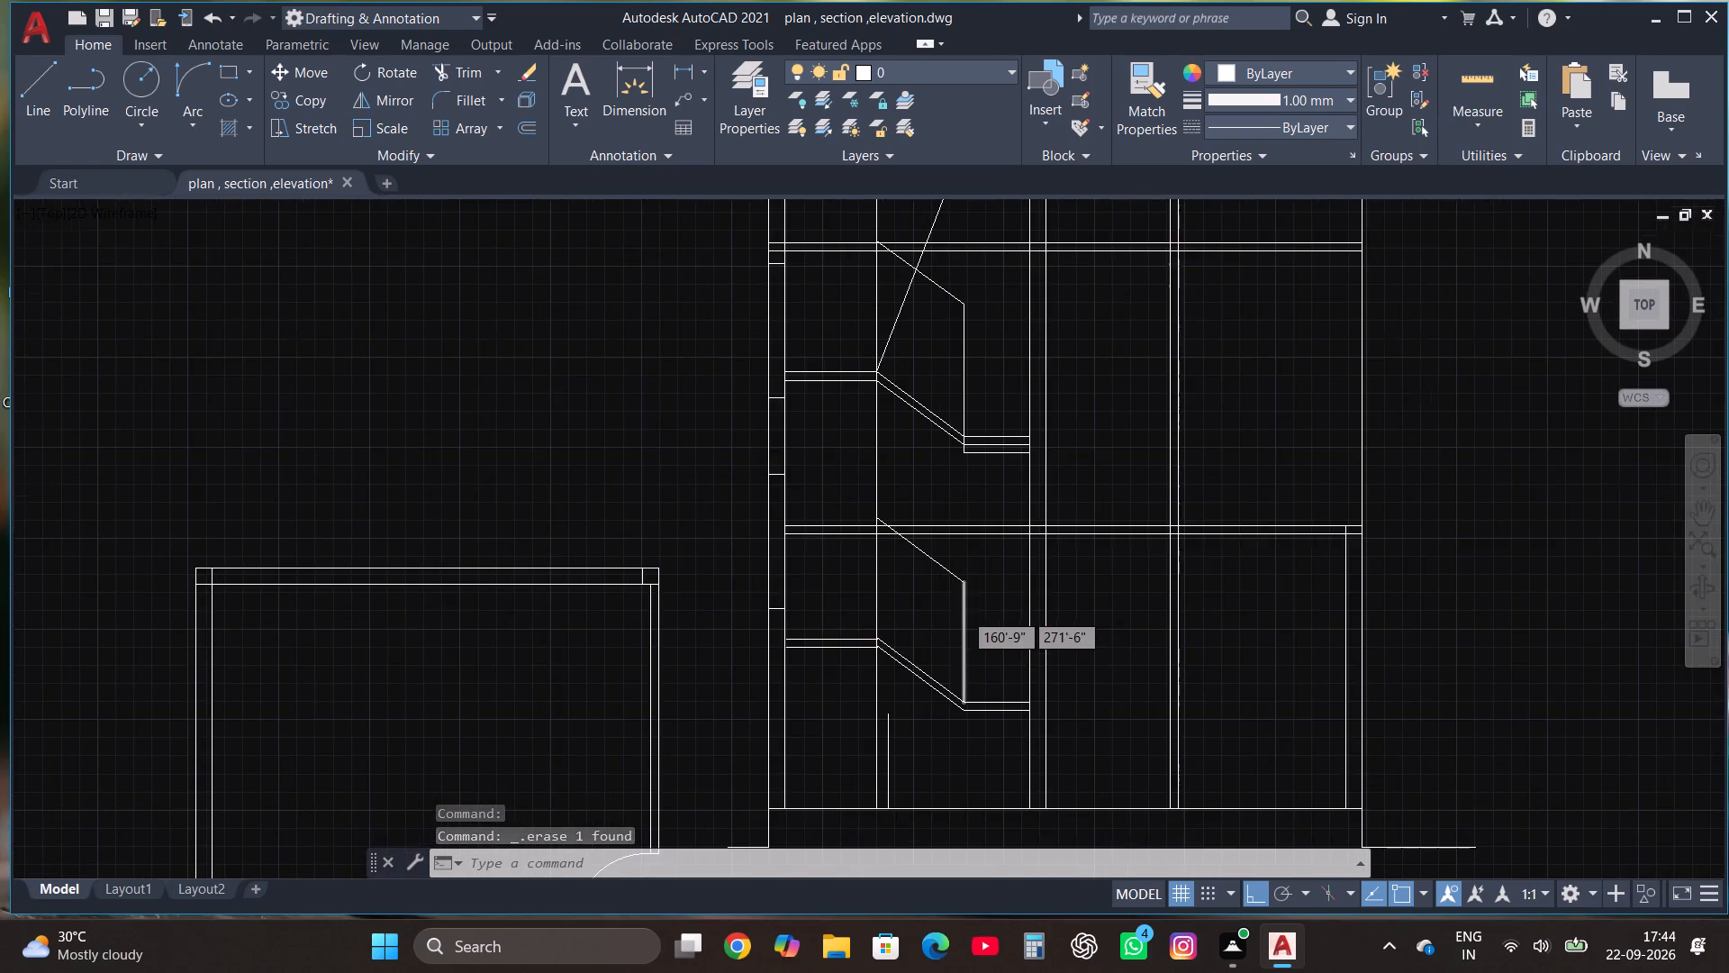
pyautogui.click(963, 623)
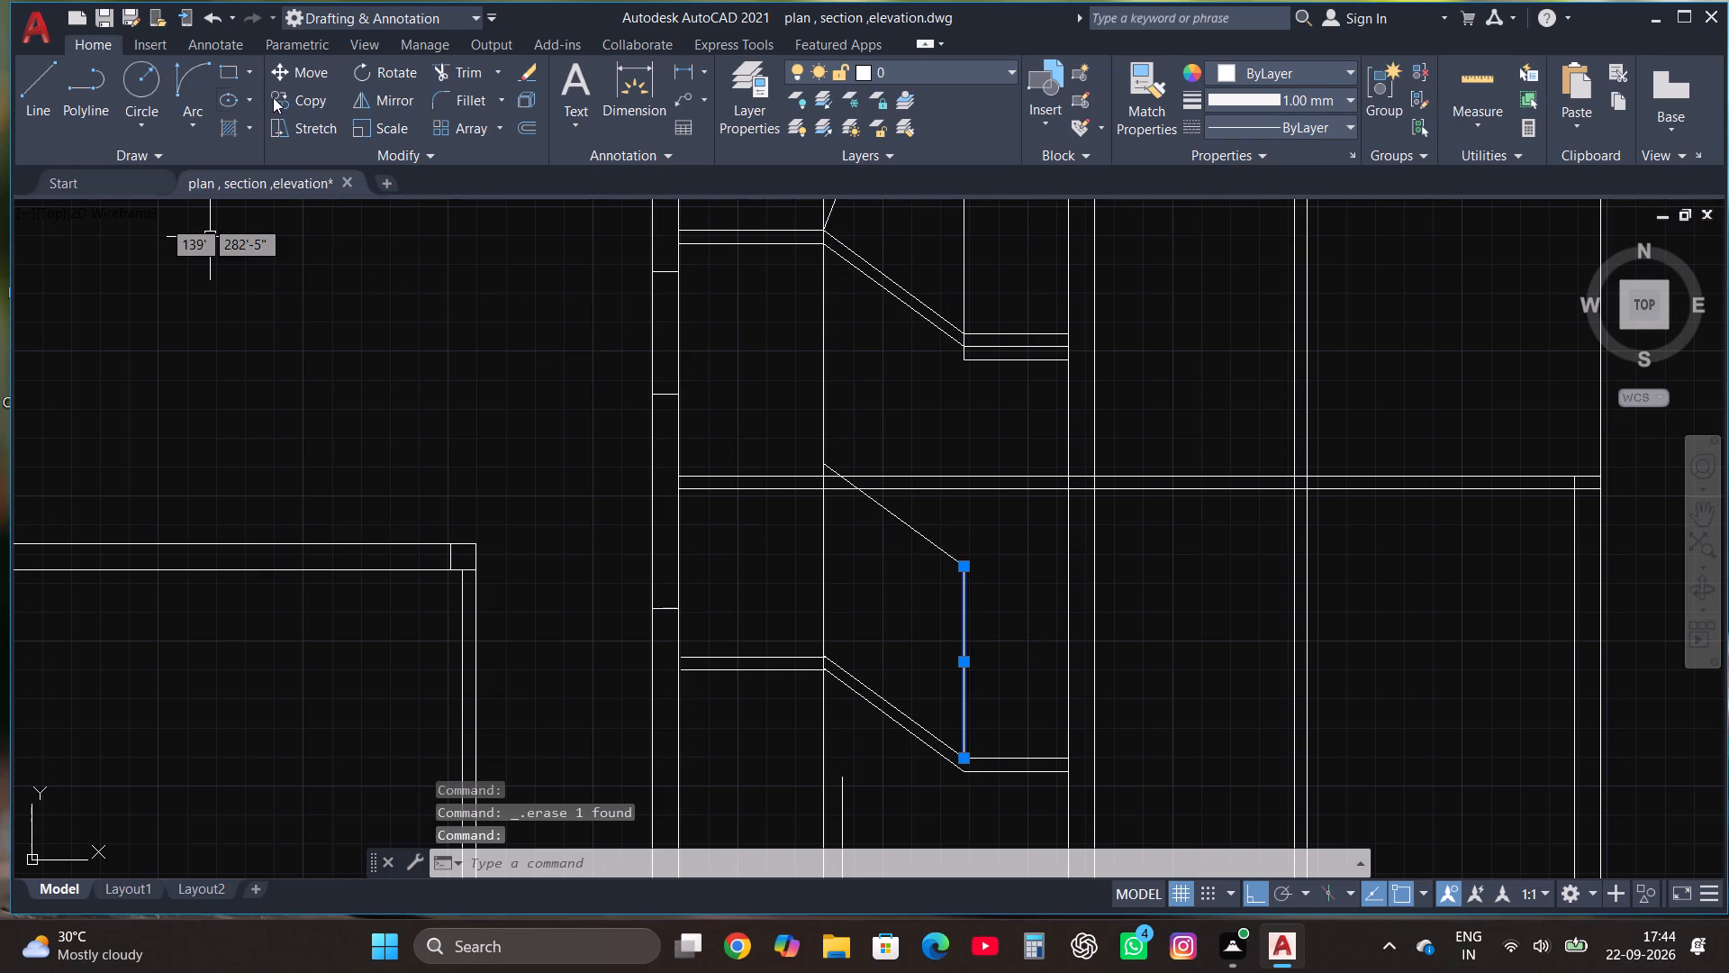
pyautogui.click(304, 102)
pyautogui.click(849, 869)
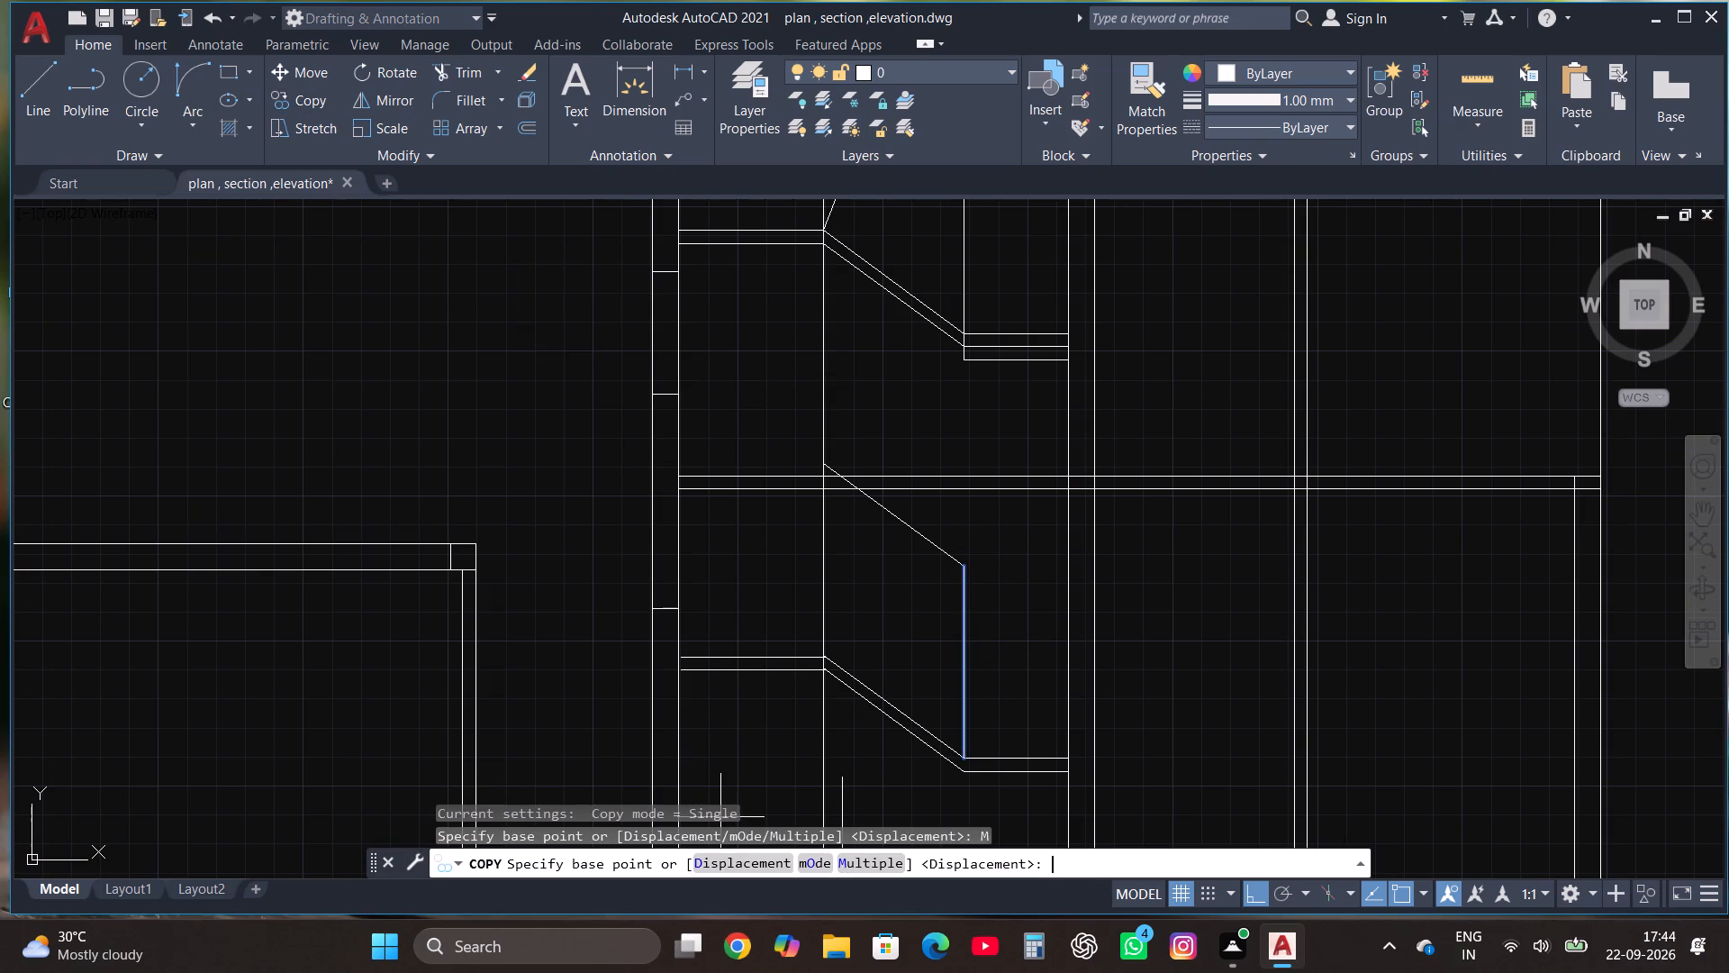
pyautogui.click(964, 760)
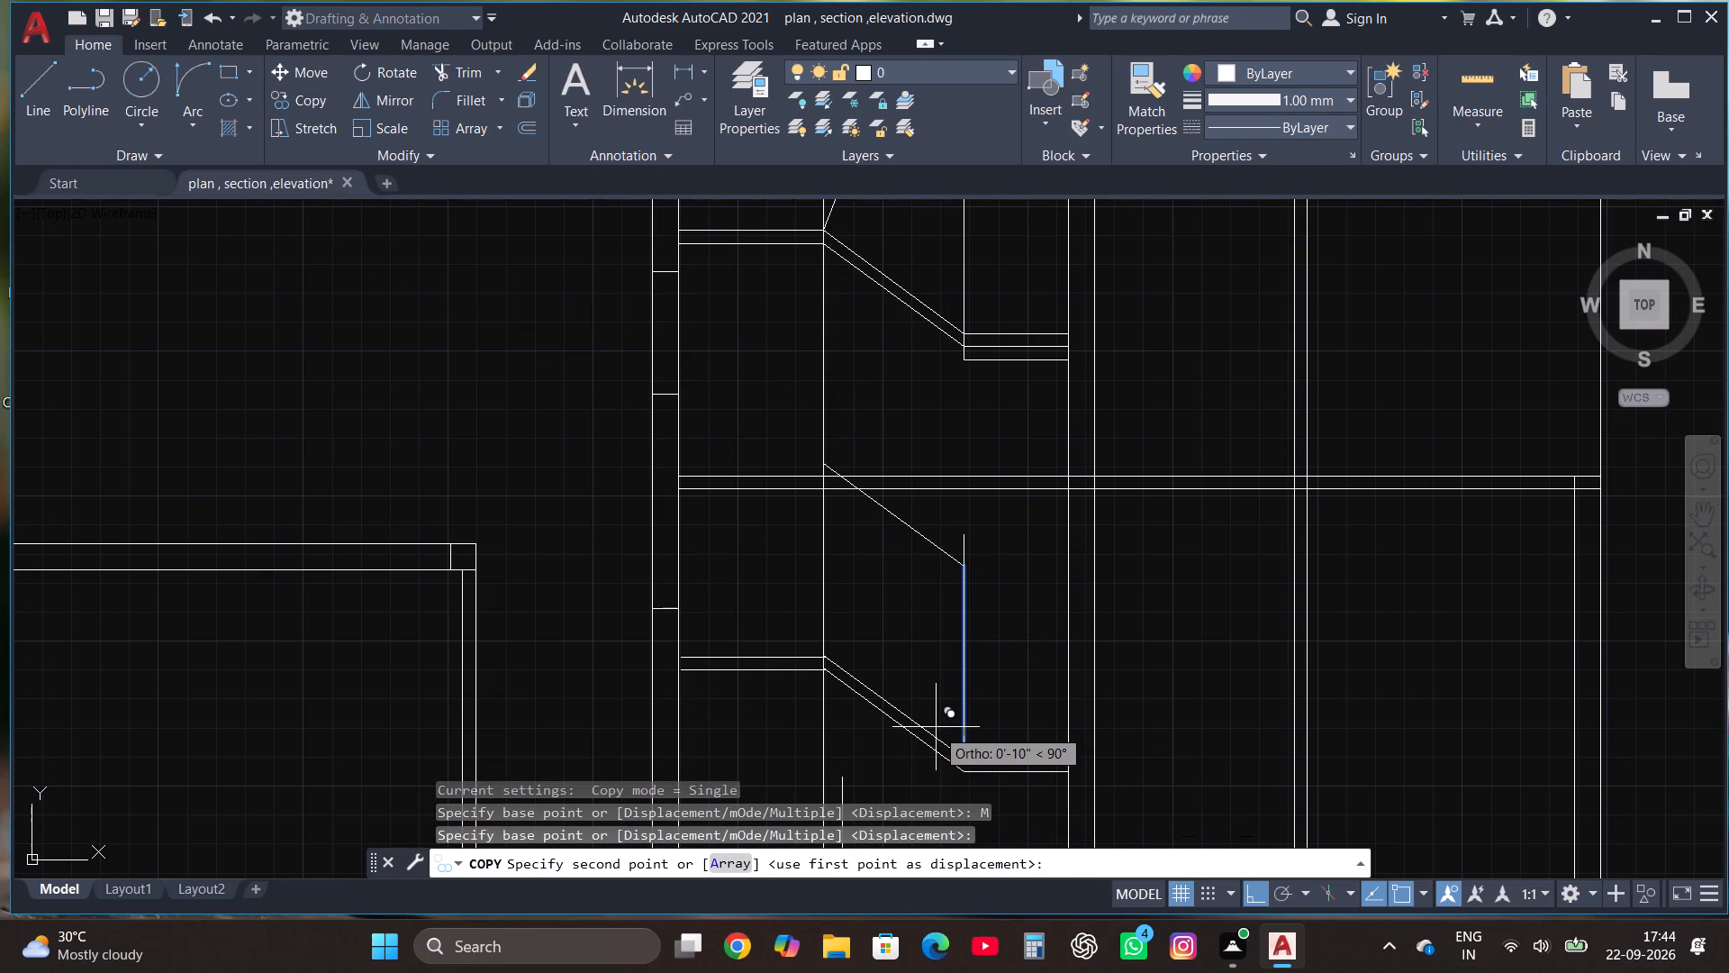
pyautogui.scroll(1, 929, 742)
pyautogui.press('F8')
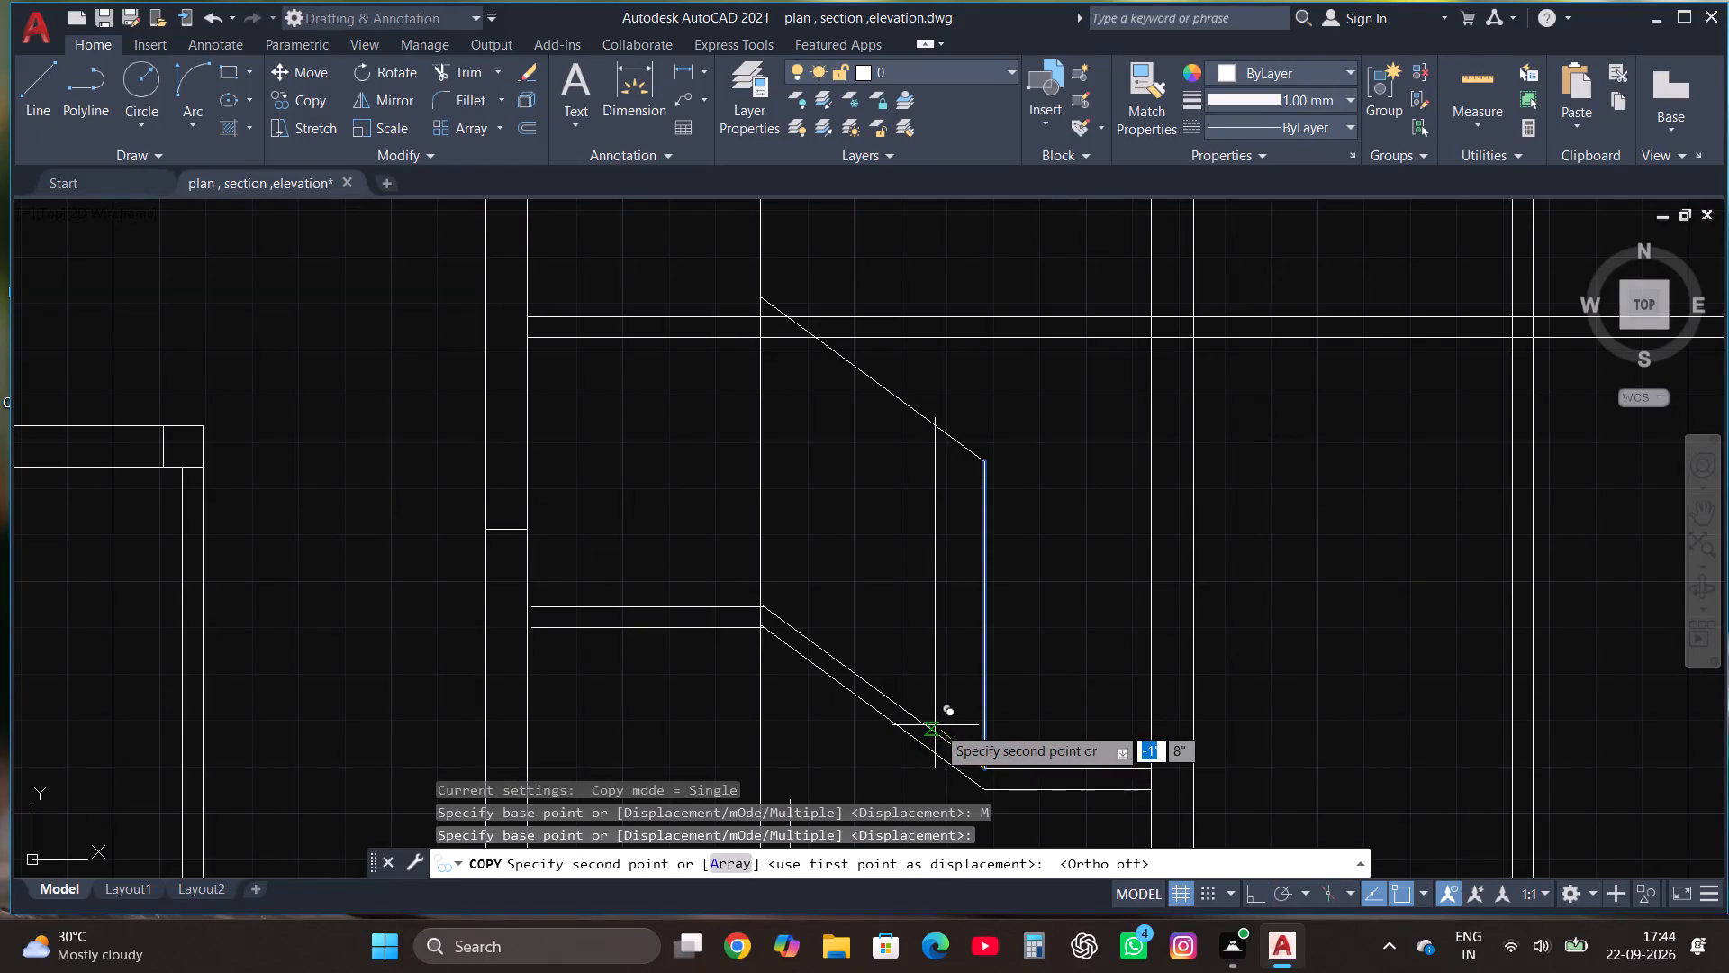
pyautogui.click(940, 738)
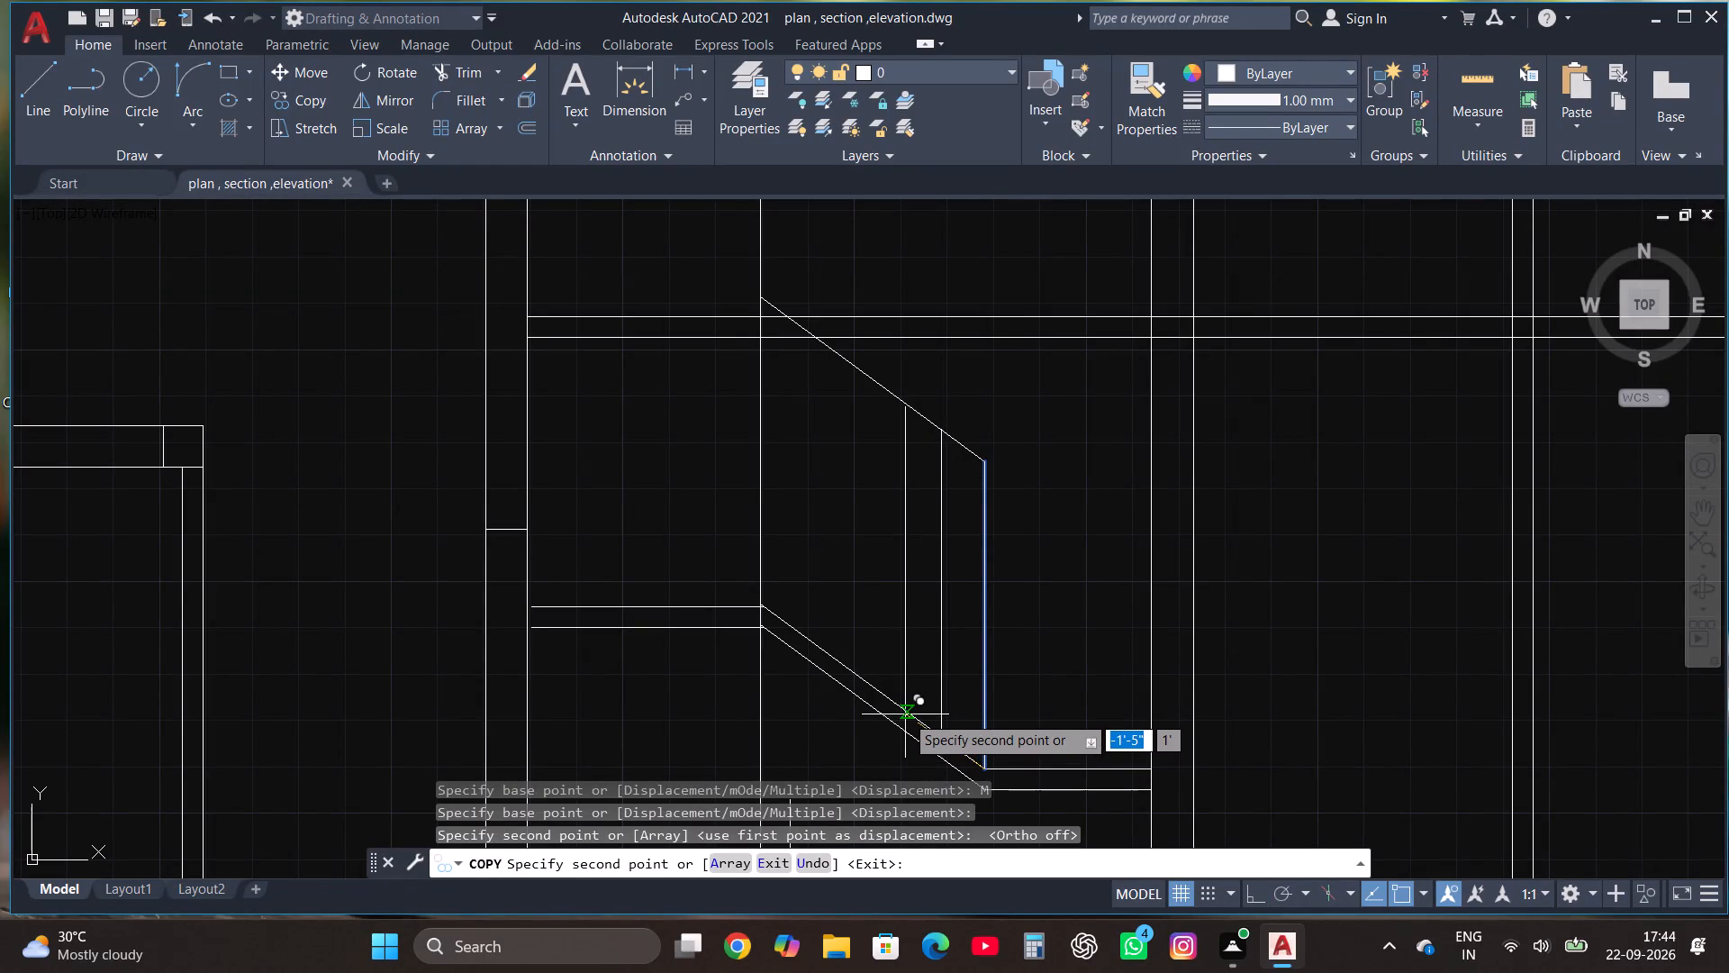
pyautogui.click(903, 712)
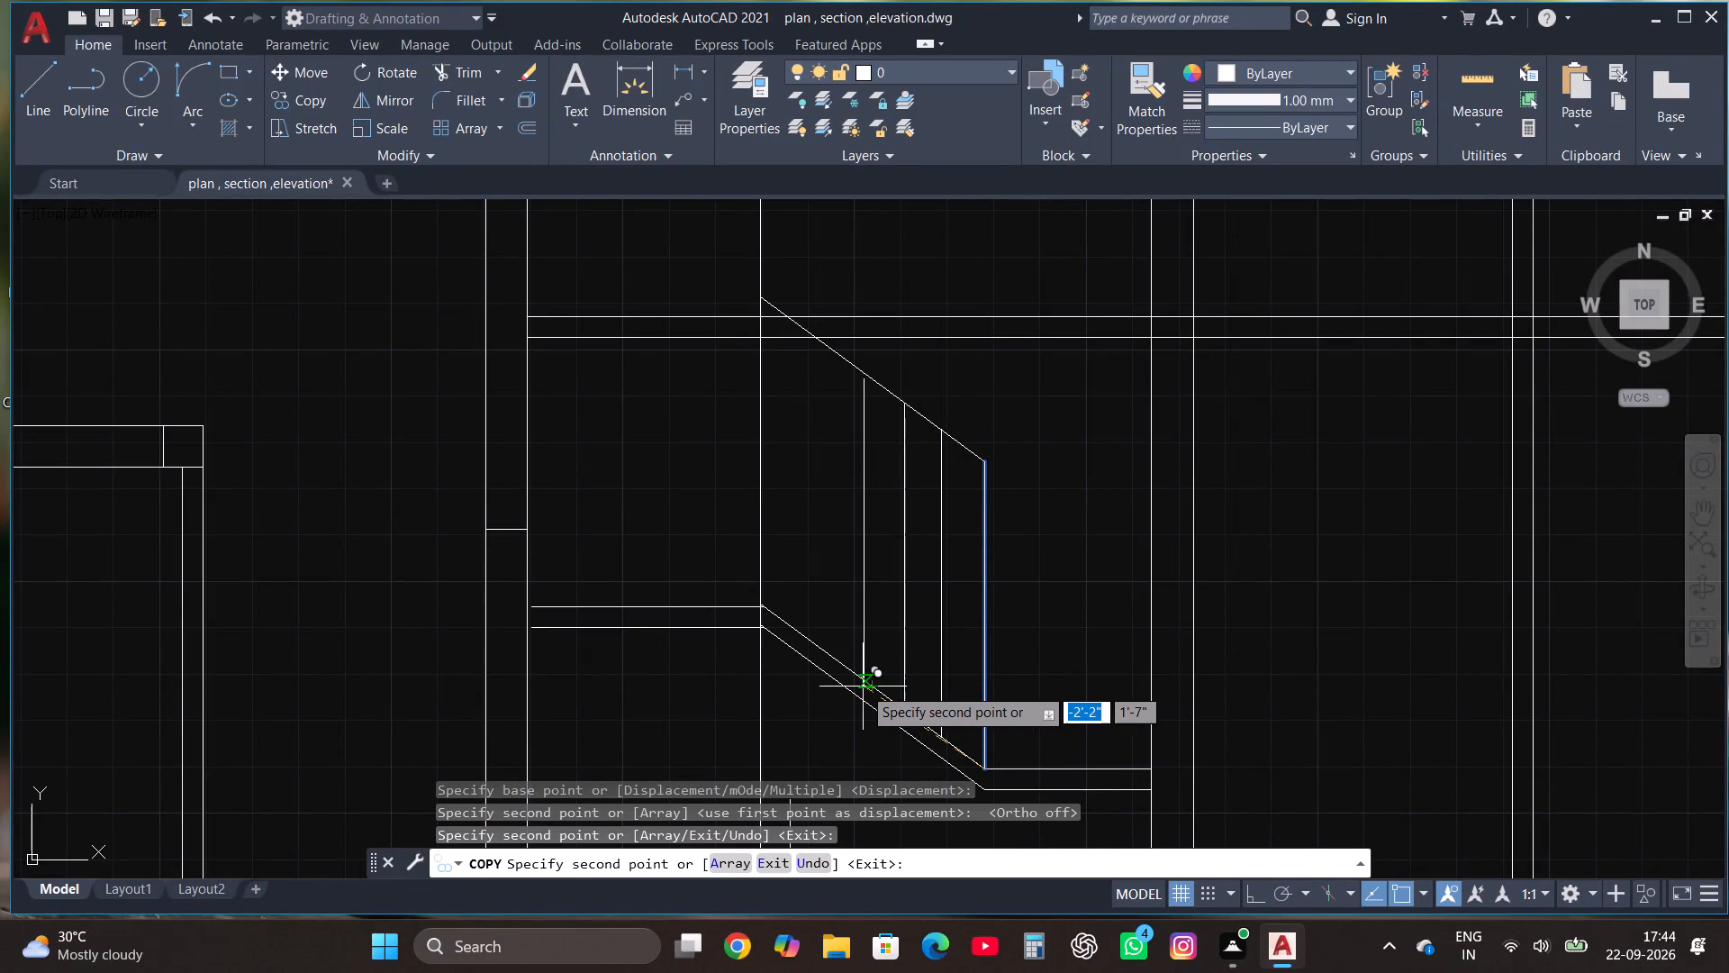
pyautogui.click(863, 685)
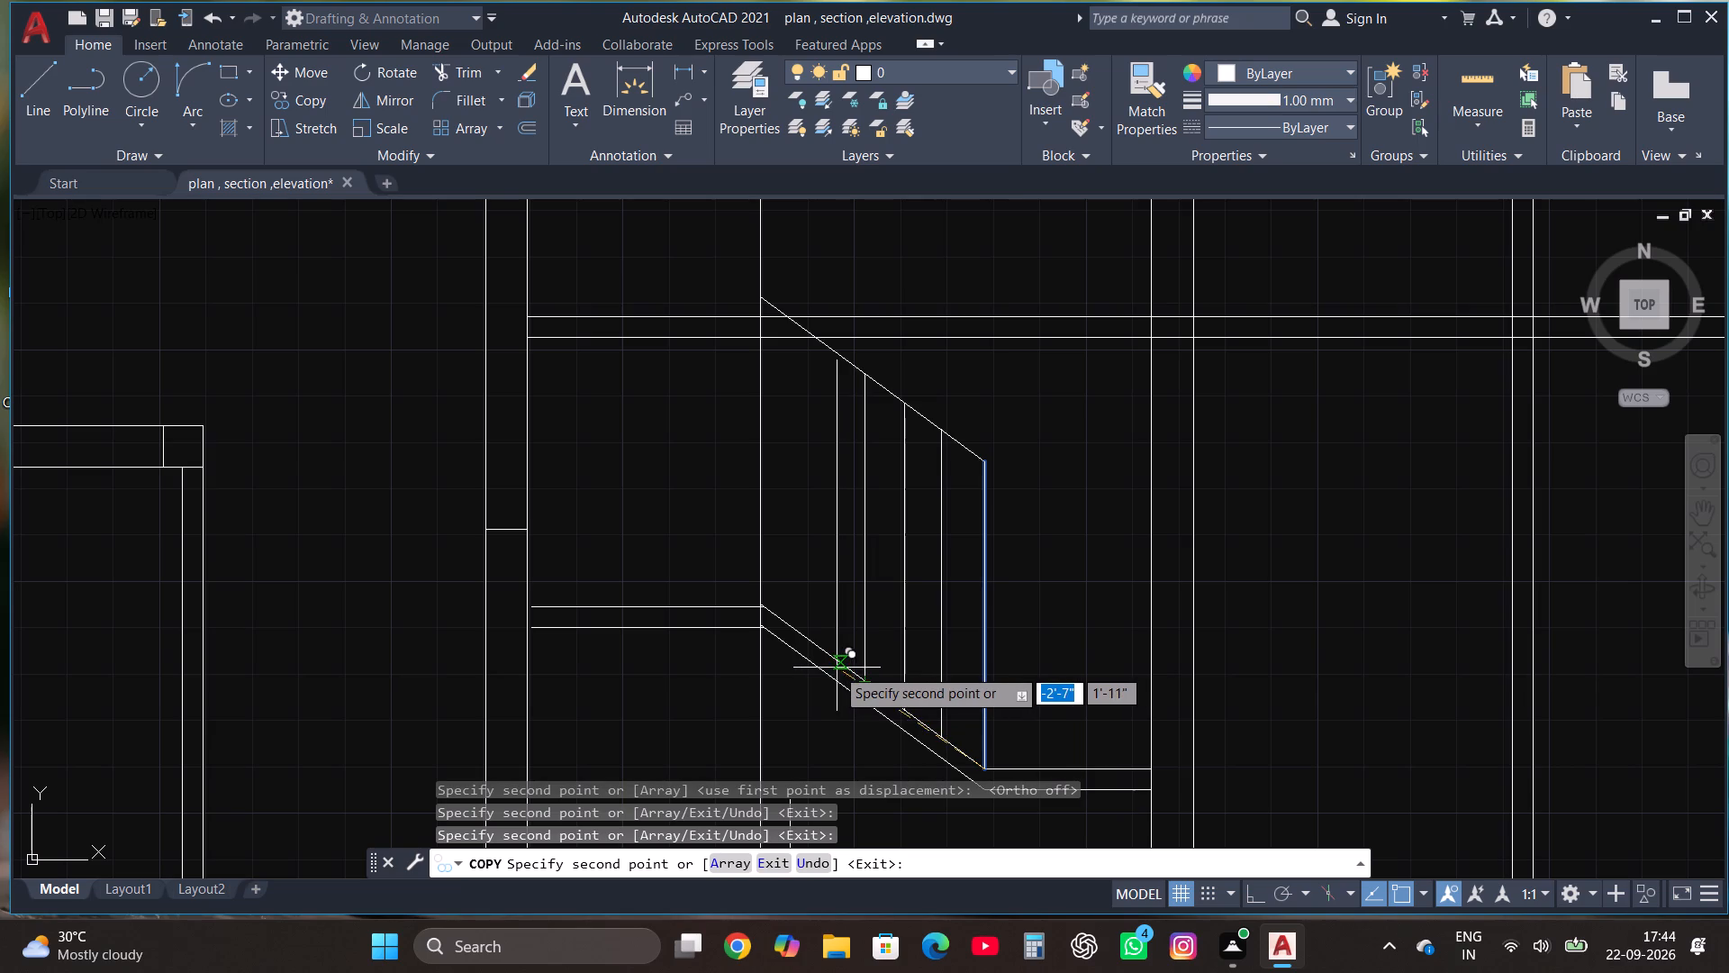
pyautogui.click(834, 665)
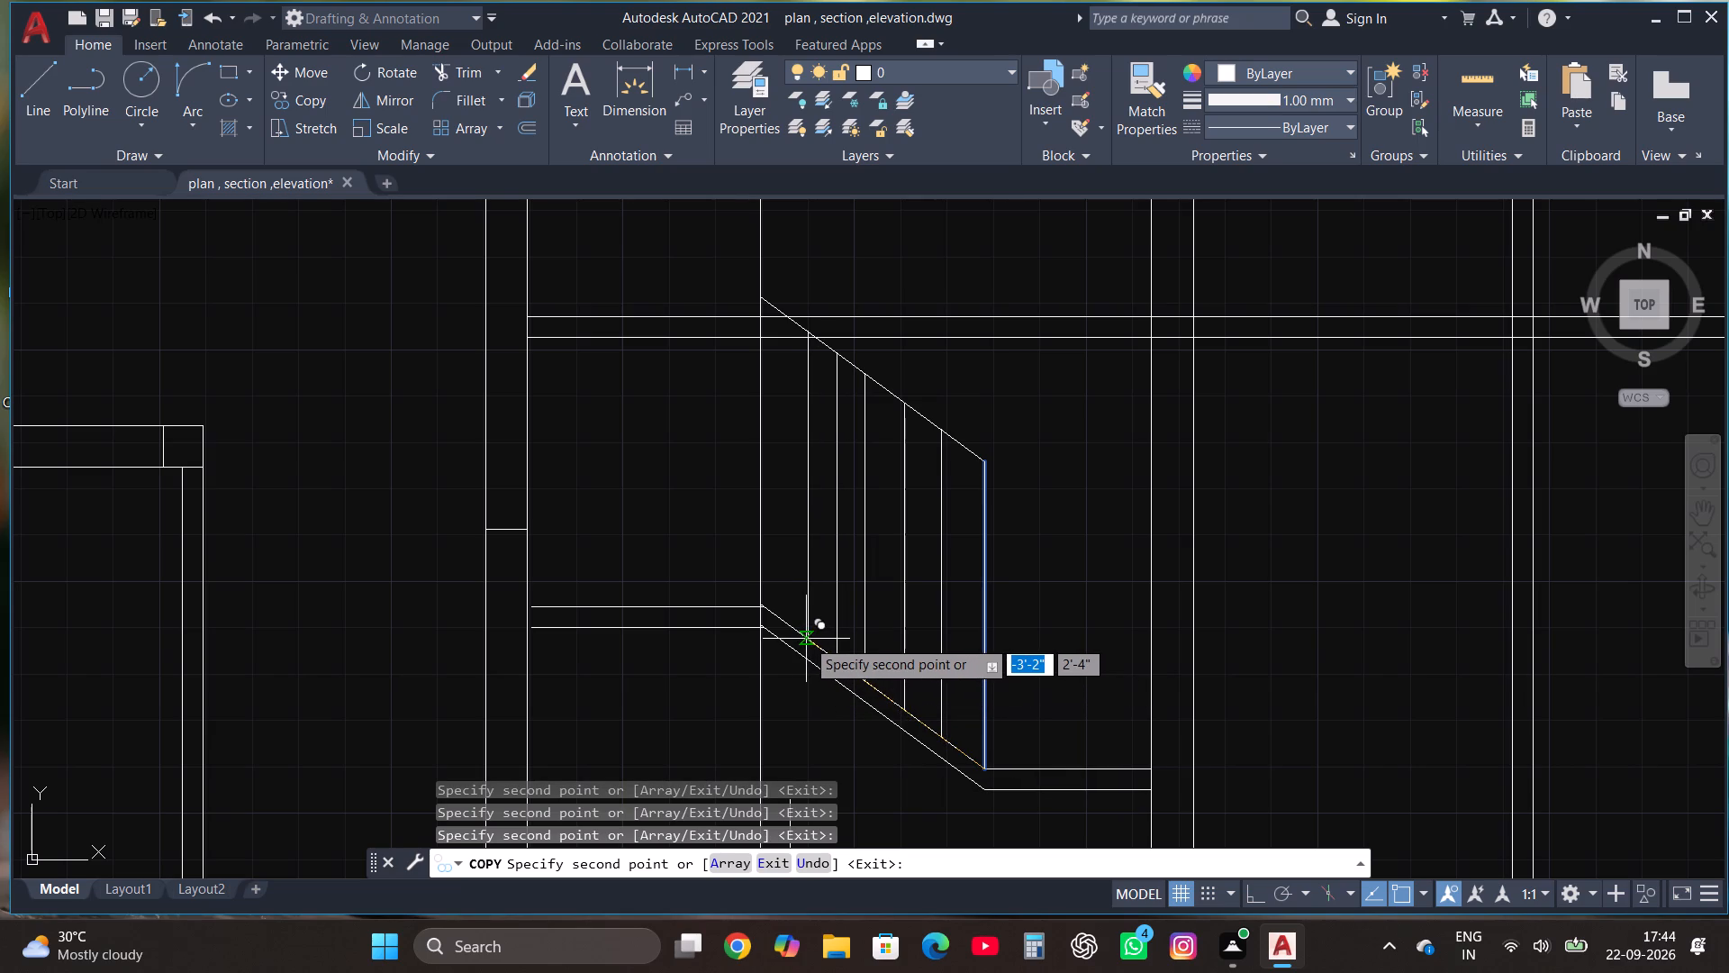
pyautogui.click(806, 639)
pyautogui.click(777, 617)
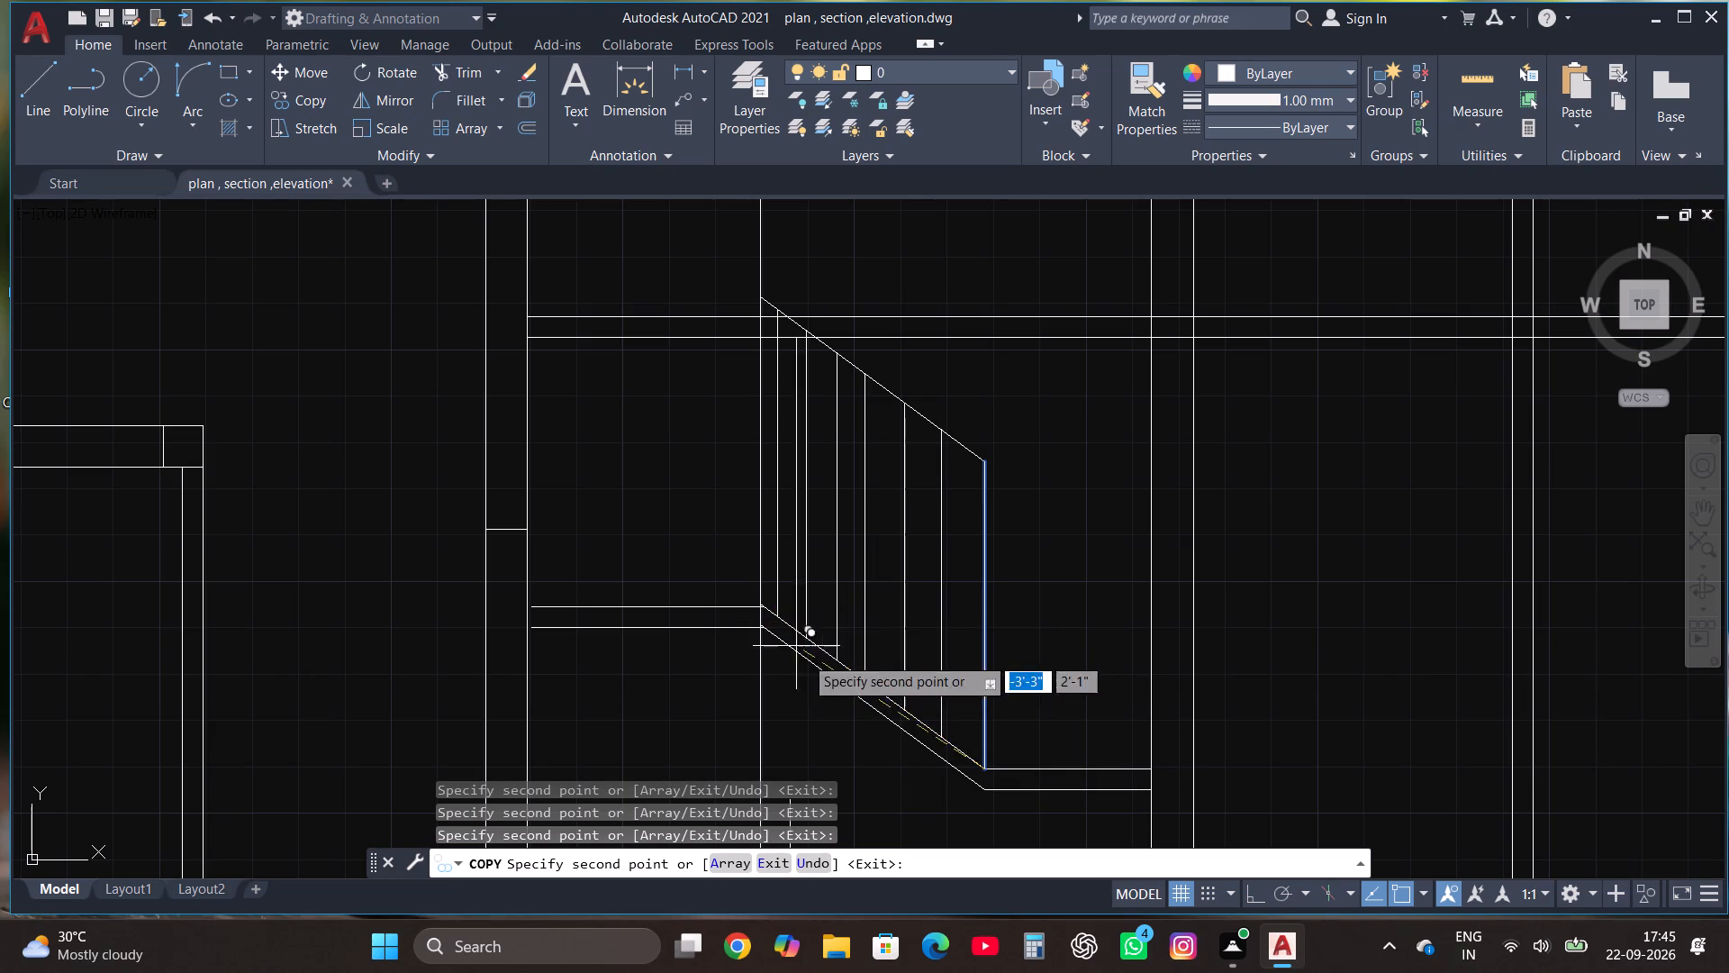
pyautogui.press('Escape')
# Draw a slanted line about 6'-6" long from near the top of the lowest railing's end vertical down to the short floor vertical's top.
pyautogui.scroll(-3, 855, 709)
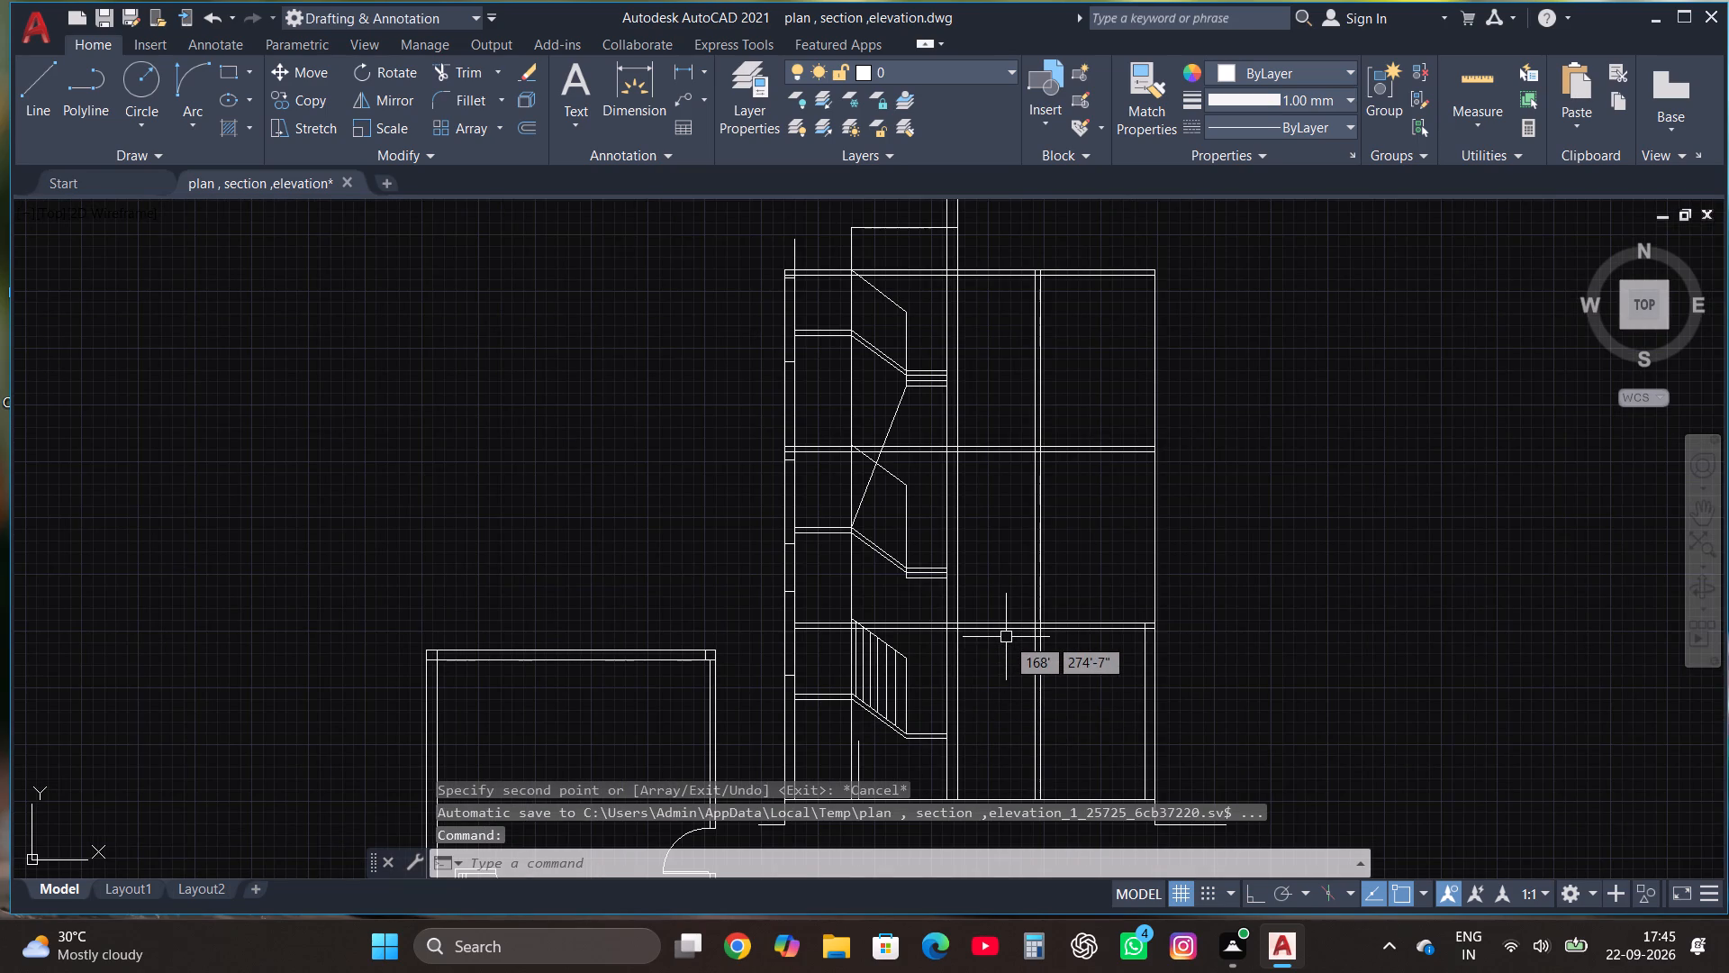
pyautogui.scroll(-1, 1009, 585)
pyautogui.scroll(1, 950, 714)
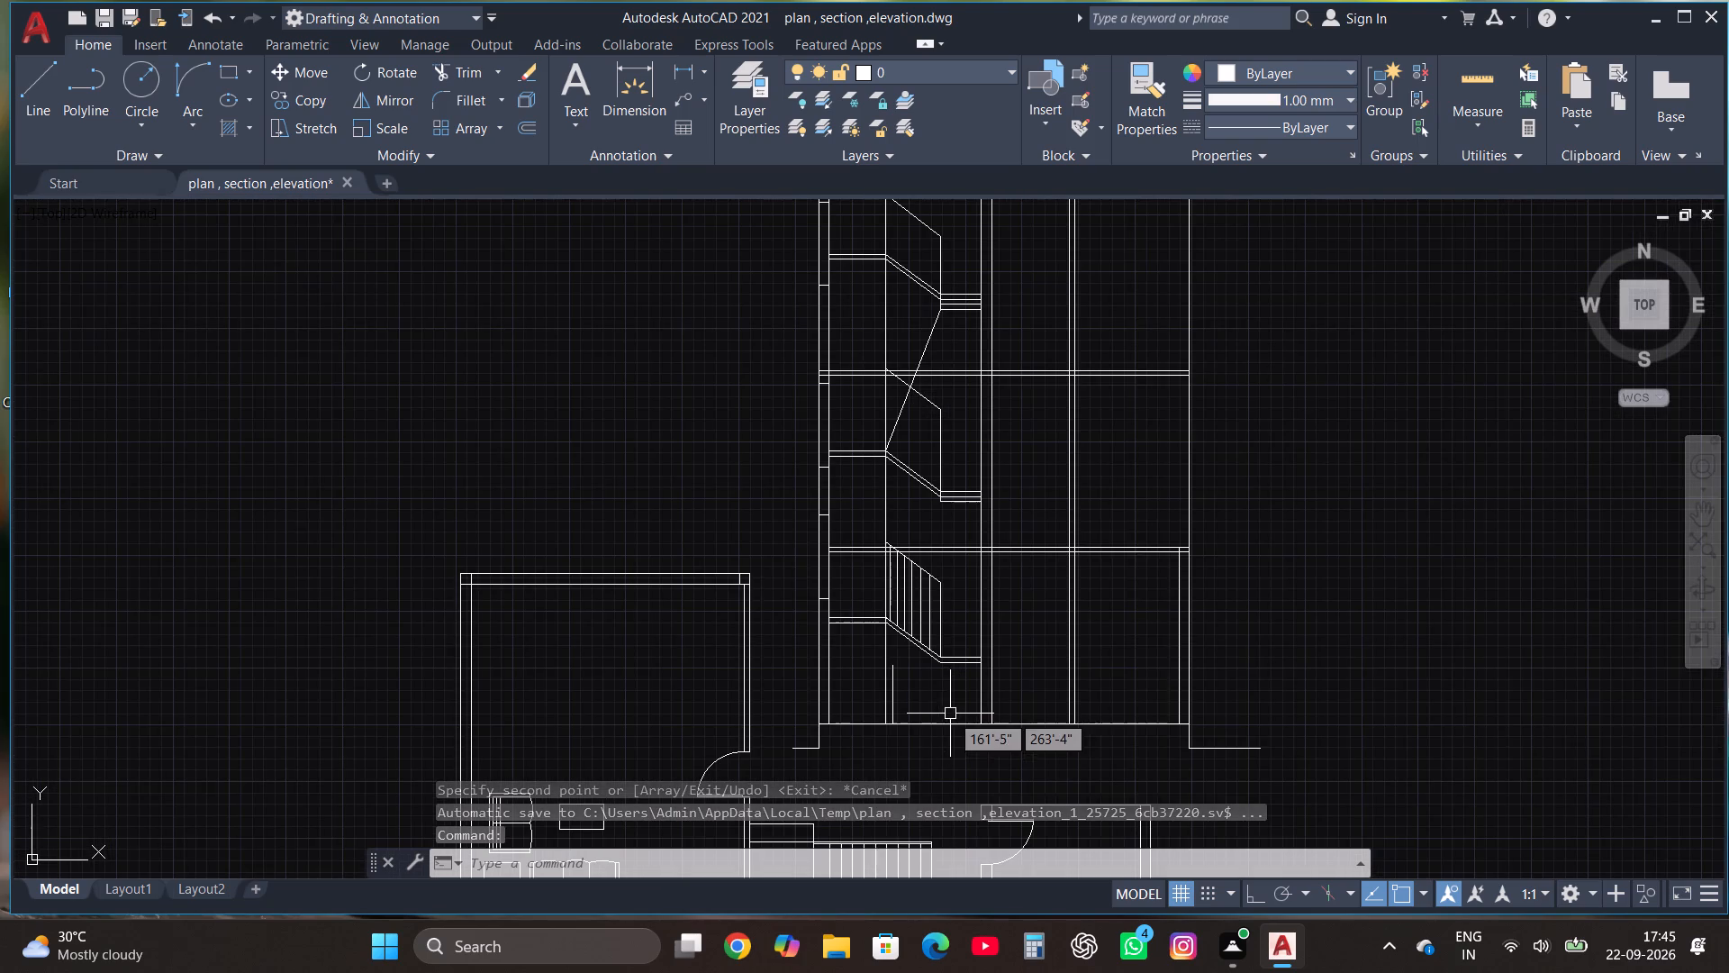
pyautogui.scroll(1, 957, 691)
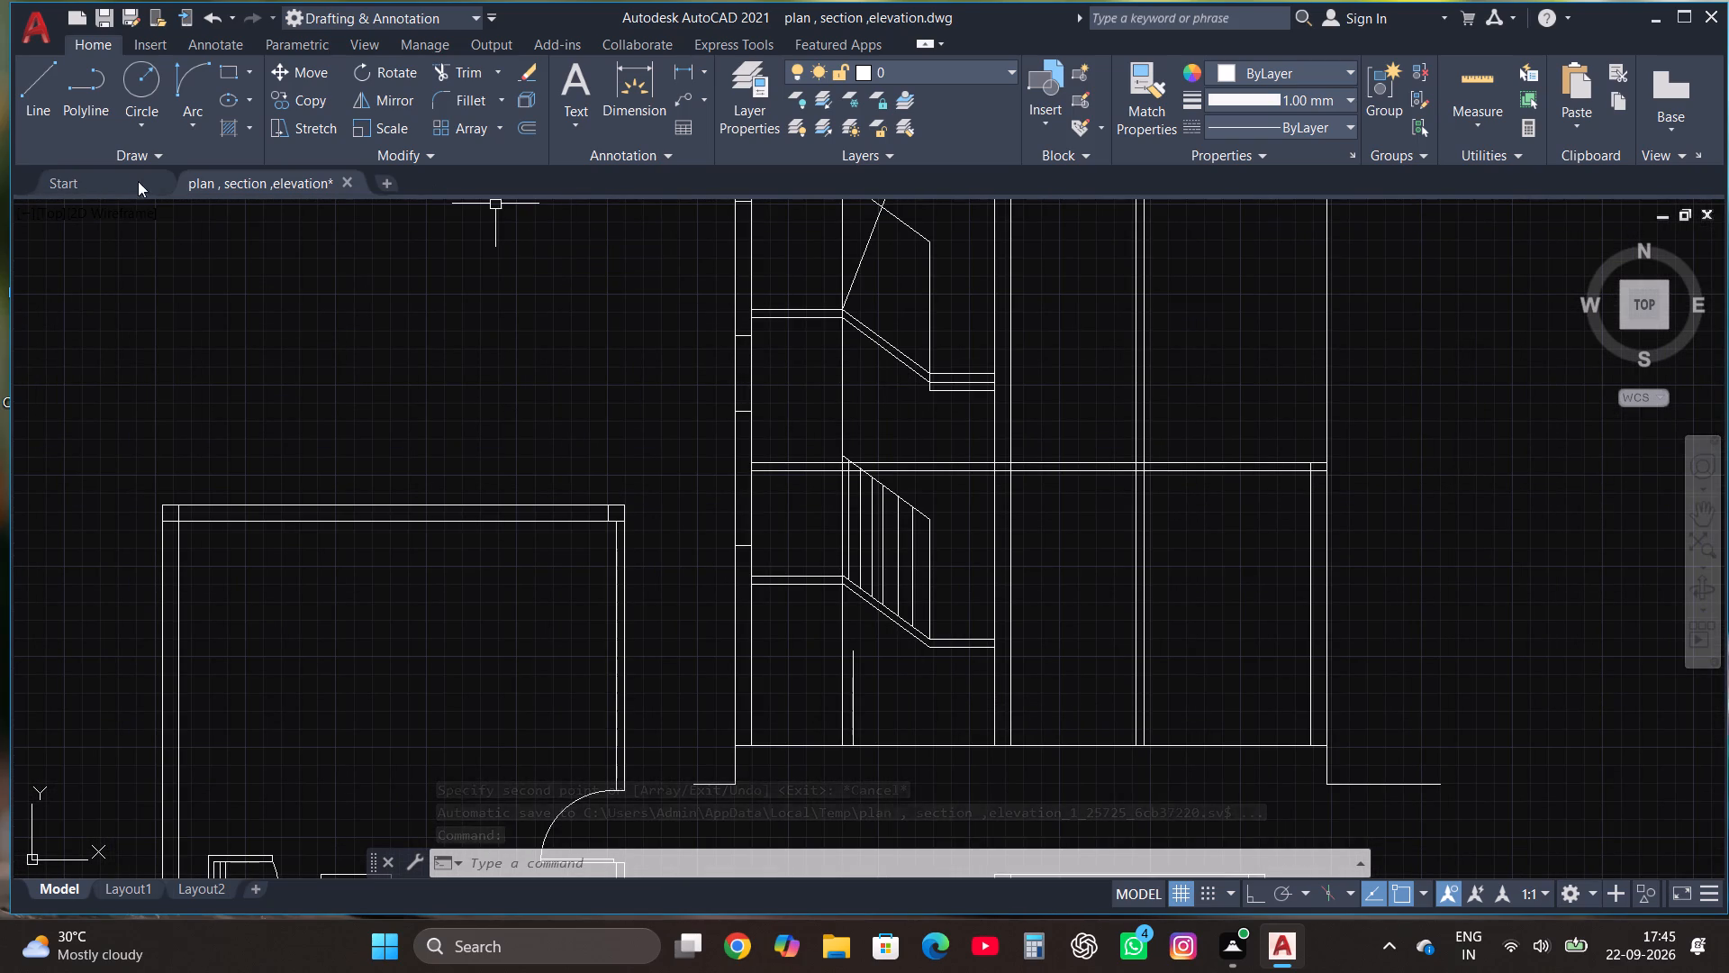
pyautogui.click(39, 93)
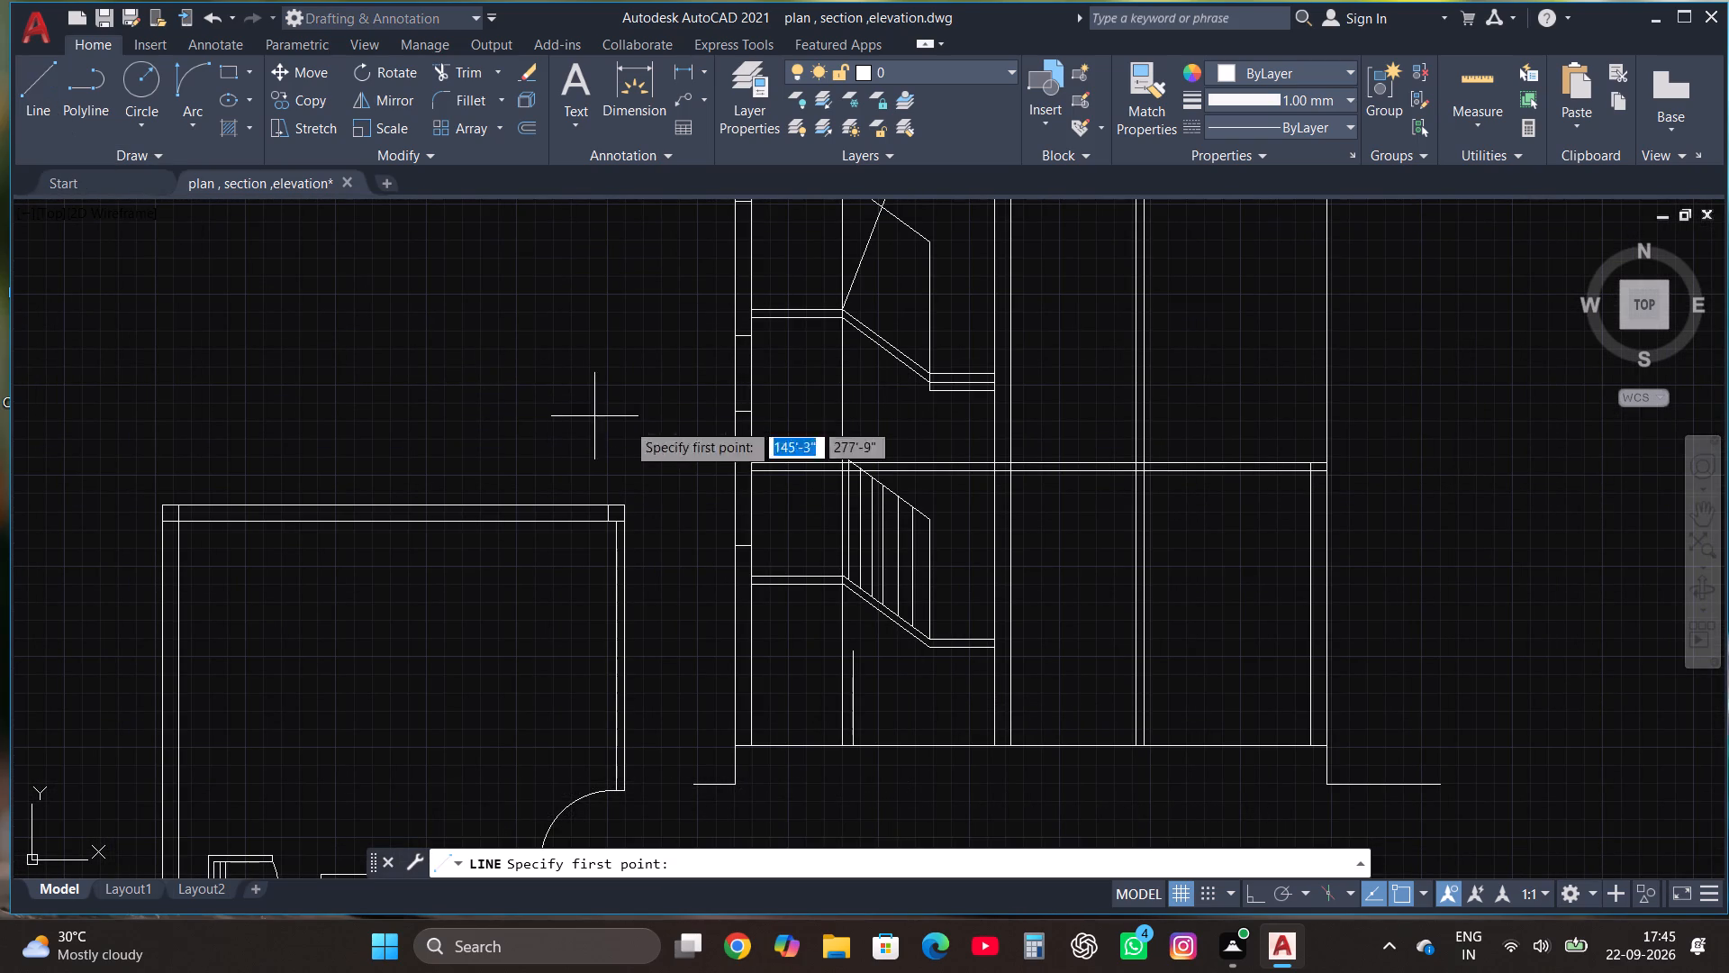
pyautogui.click(927, 539)
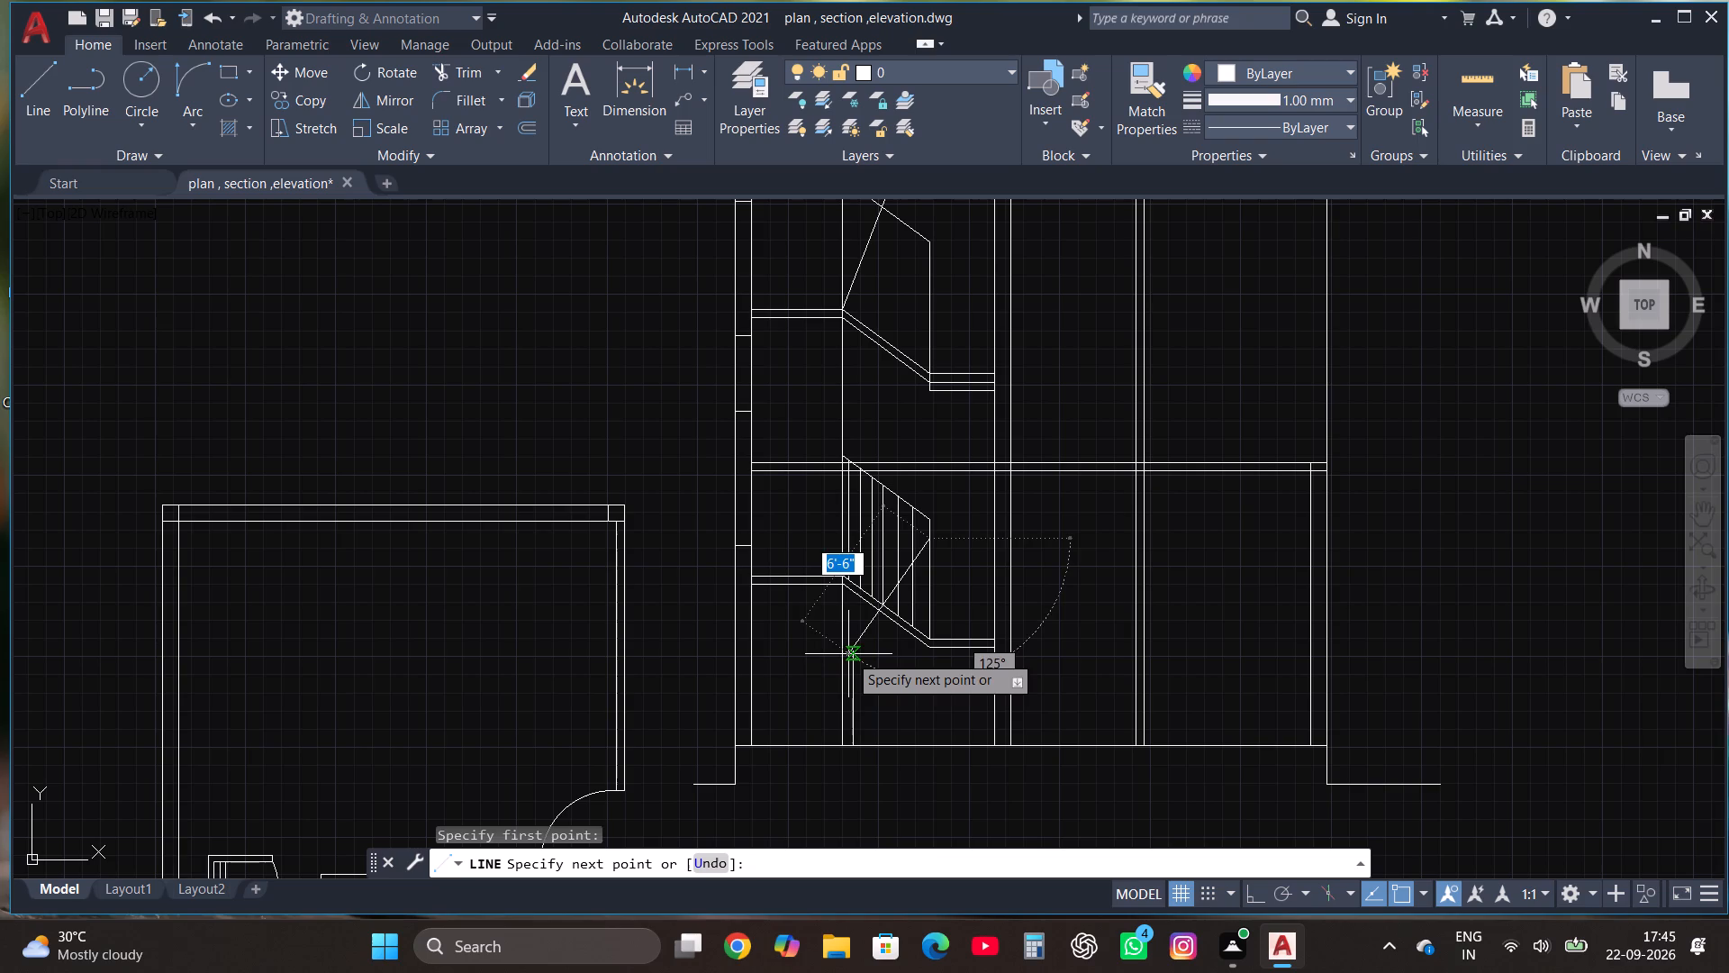
pyautogui.click(848, 654)
pyautogui.press('Escape')
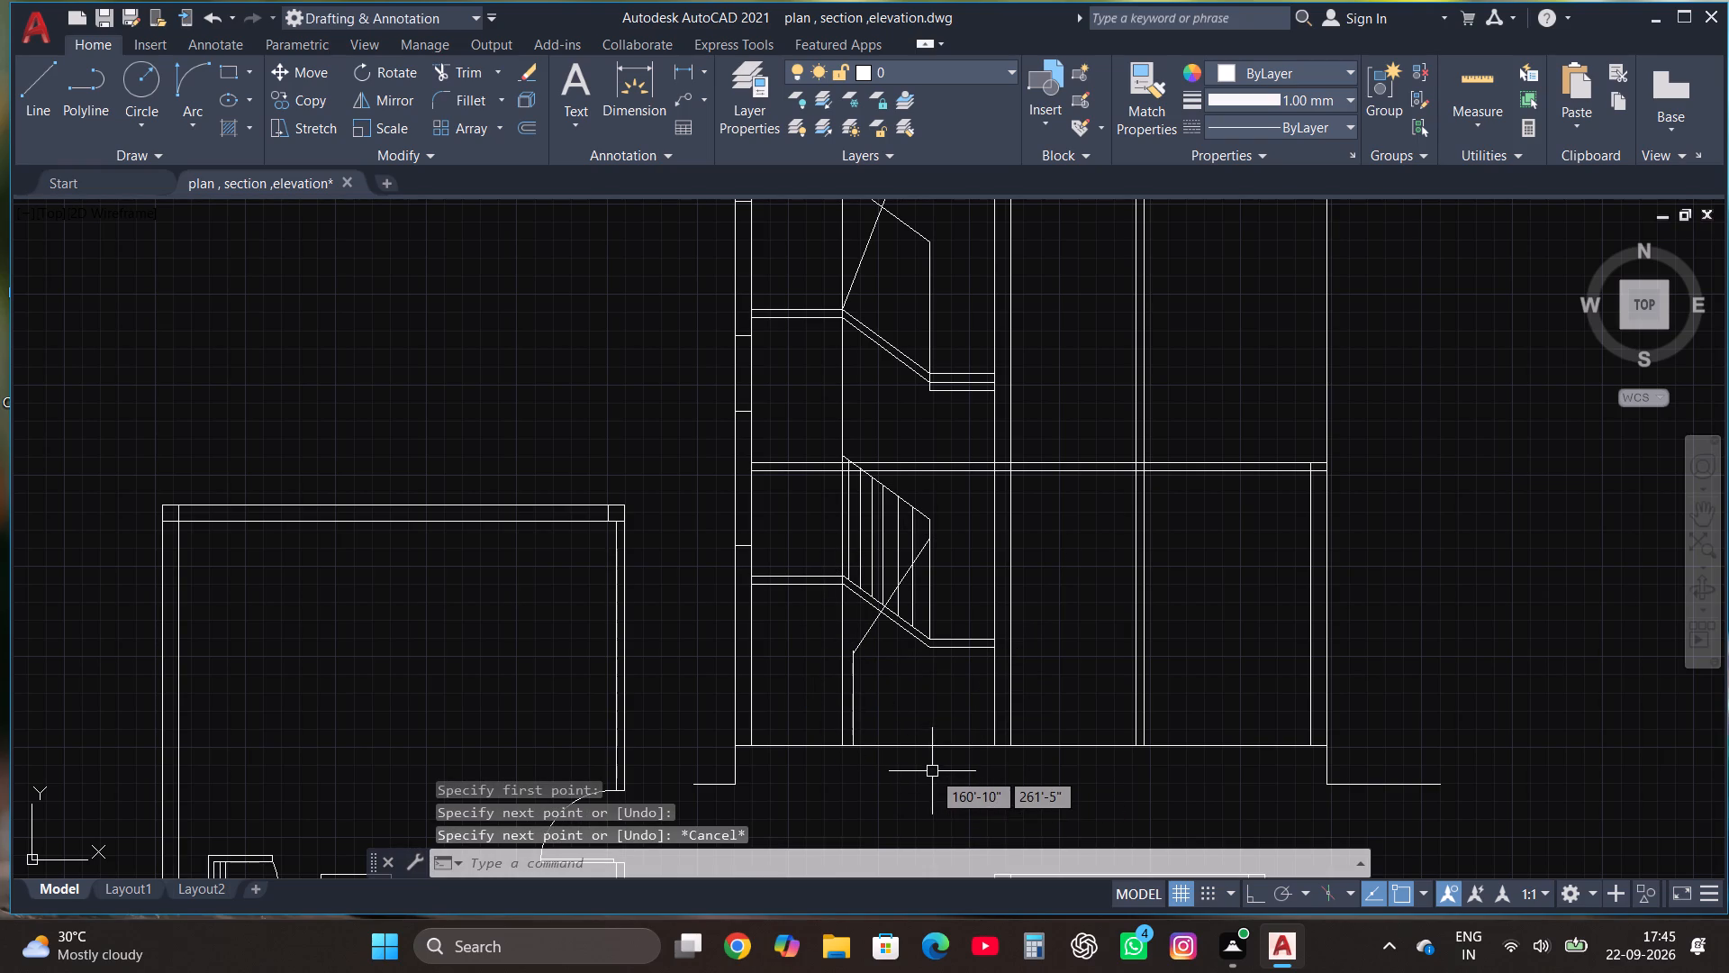
# Trim the stub of the short floor vertical that projects above the new slanted line.
pyautogui.scroll(1, 912, 746)
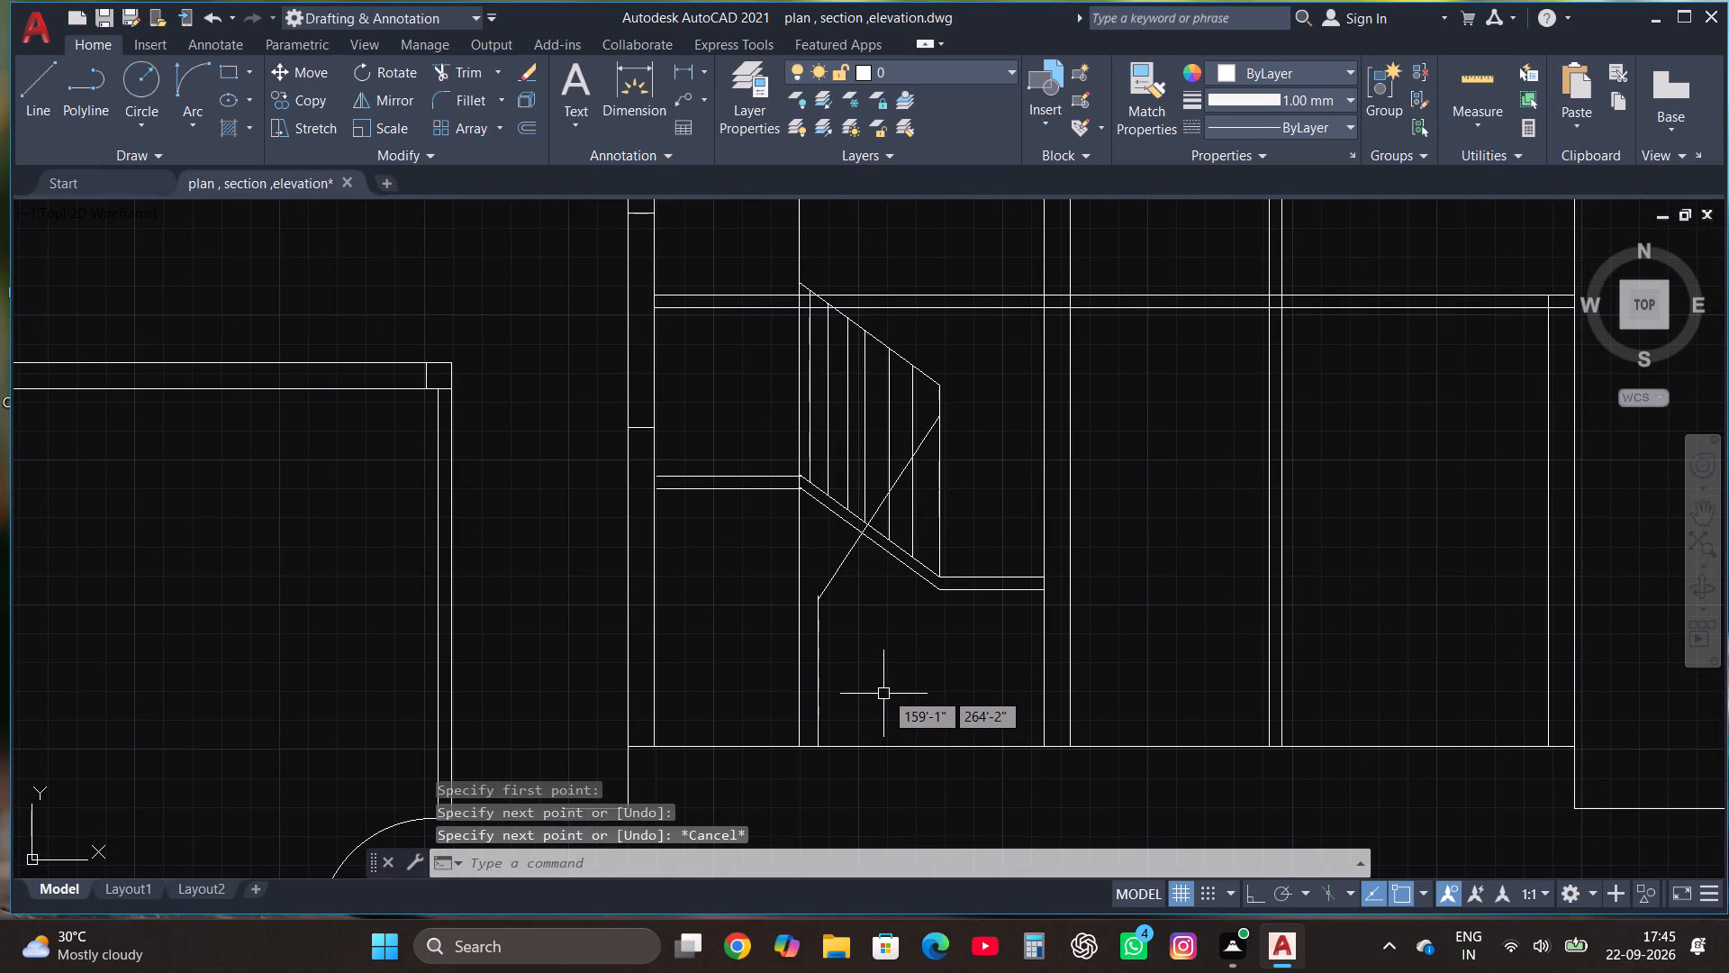
pyautogui.scroll(1, 822, 593)
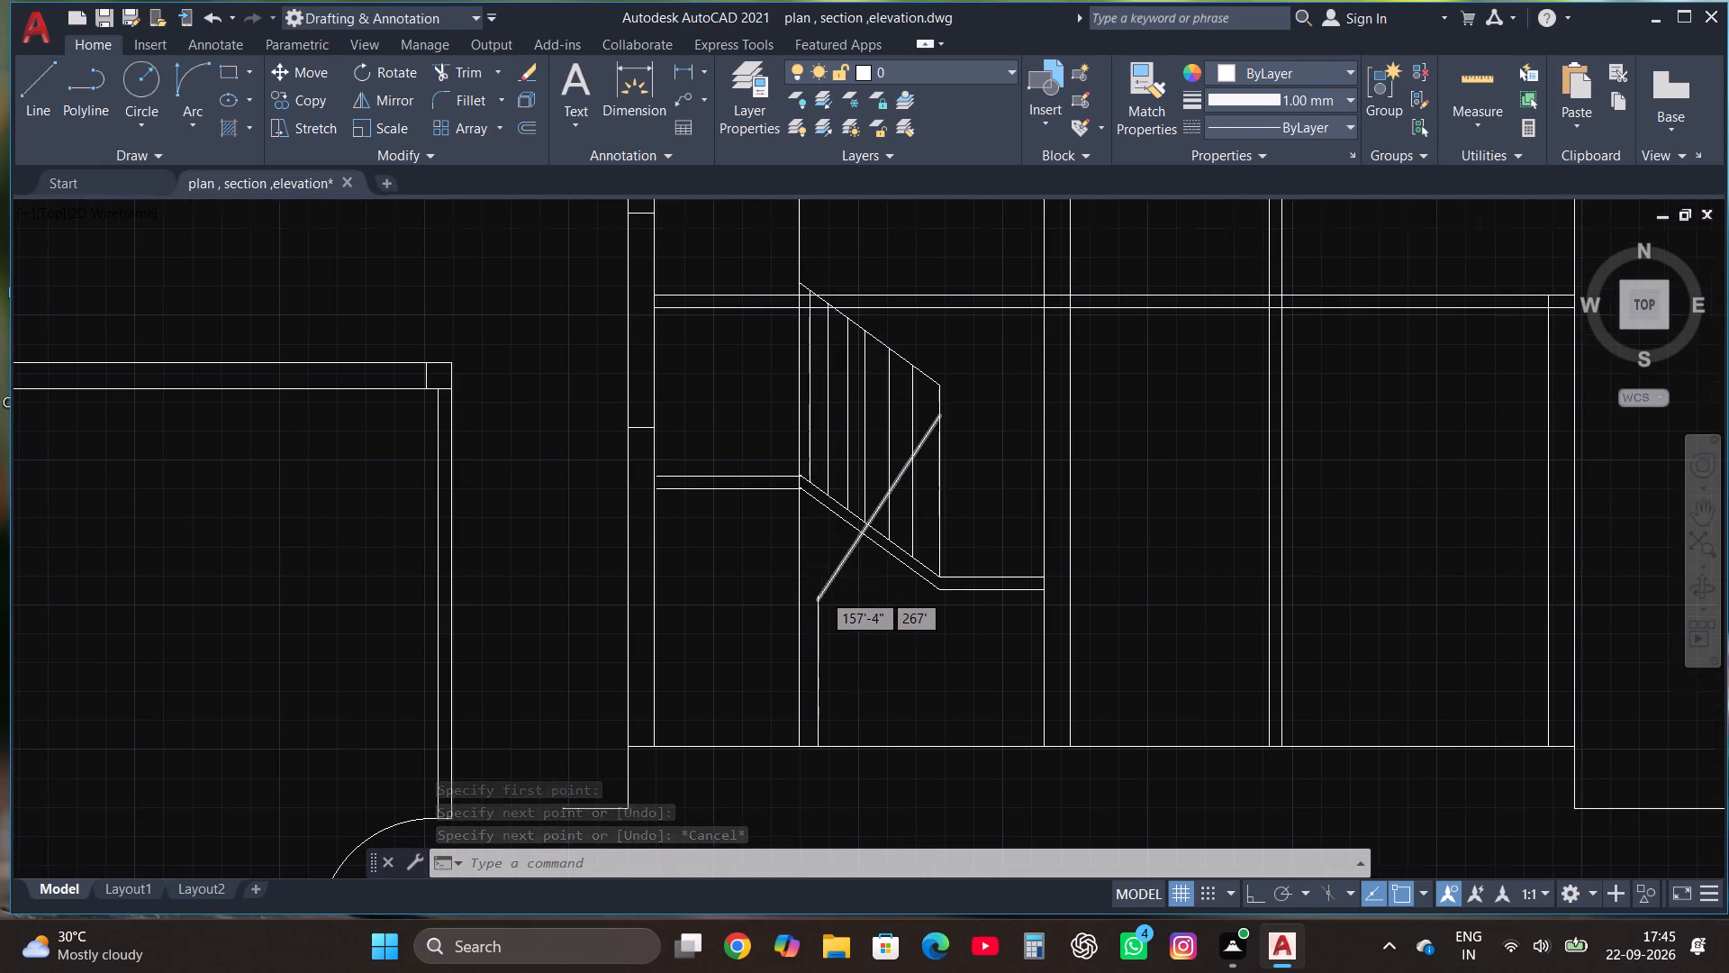
pyautogui.scroll(1, 822, 593)
pyautogui.click(467, 78)
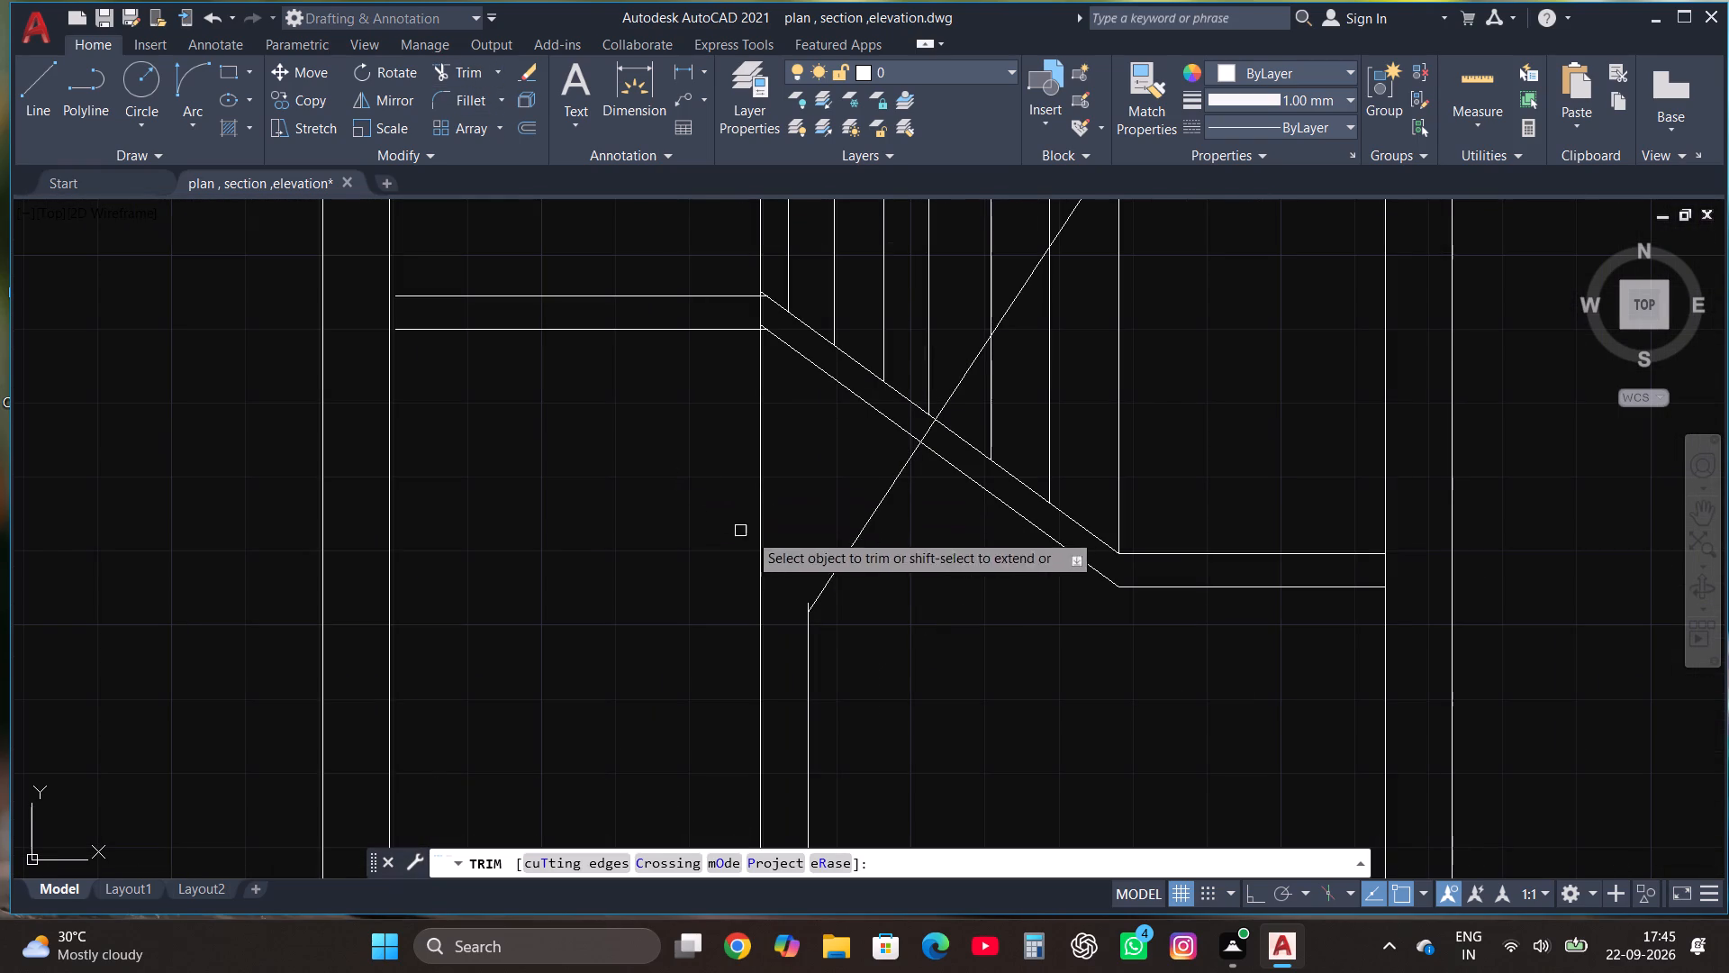
pyautogui.click(805, 602)
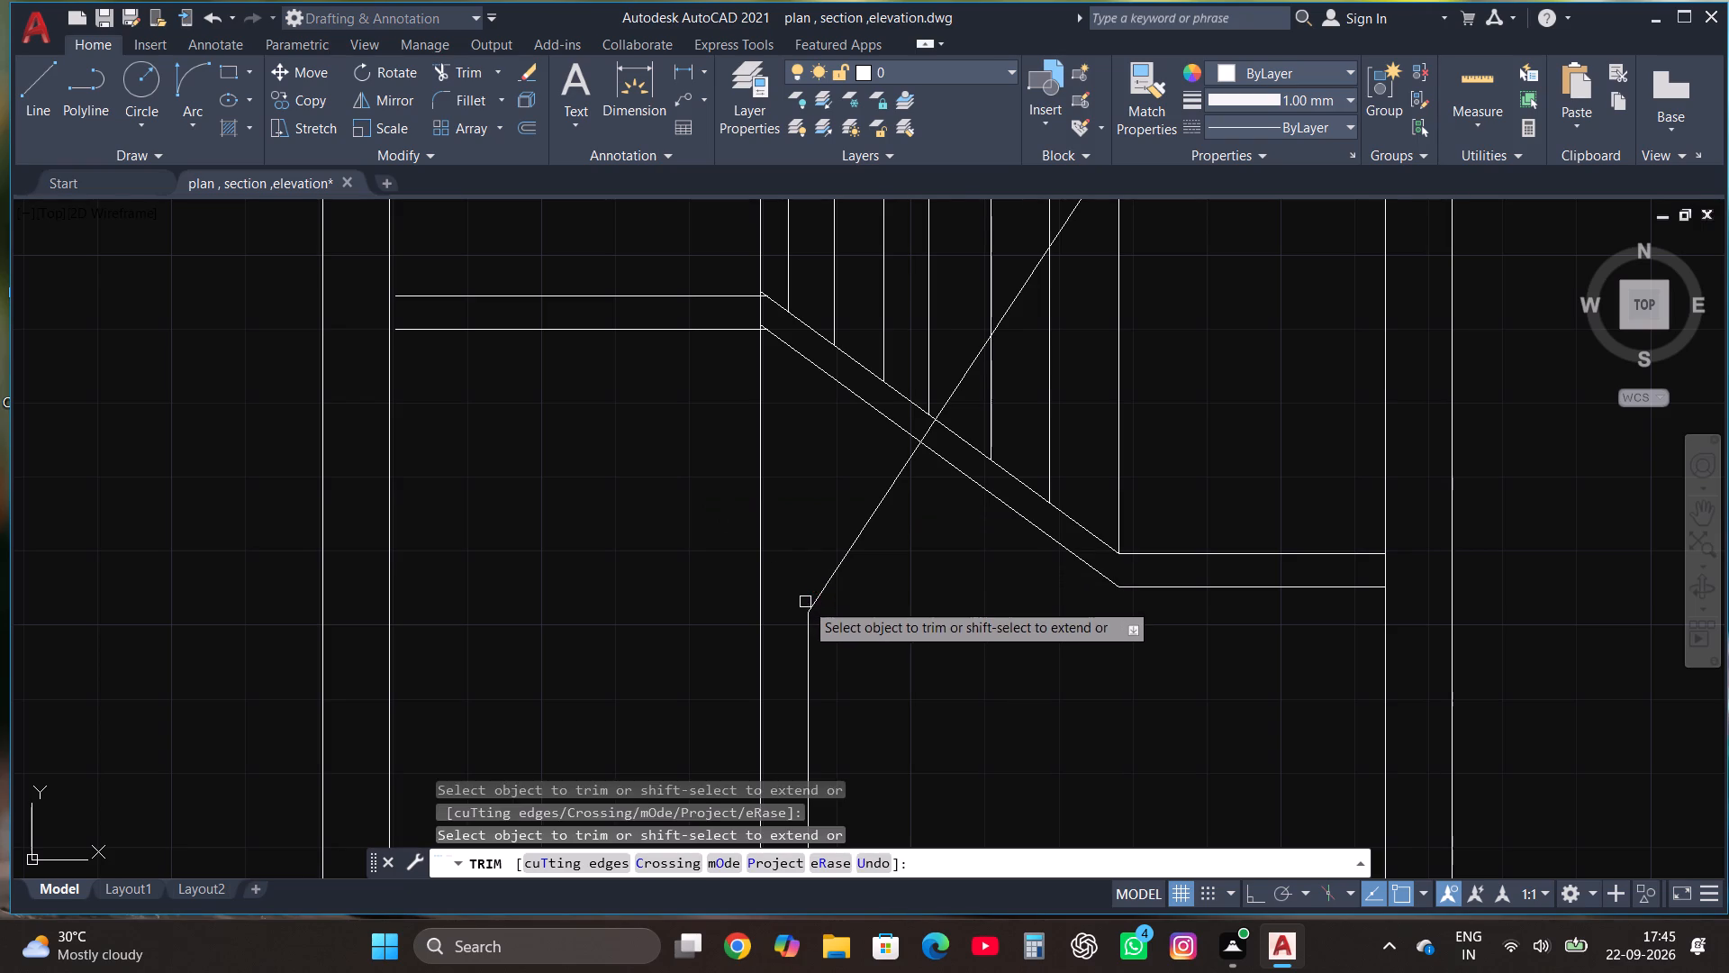
pyautogui.press('Escape')
# Copy the slanted line straight down so its upper end meets the lower corner of the lowest flight at the landing.
pyautogui.click(846, 563)
pyautogui.scroll(-1, 835, 555)
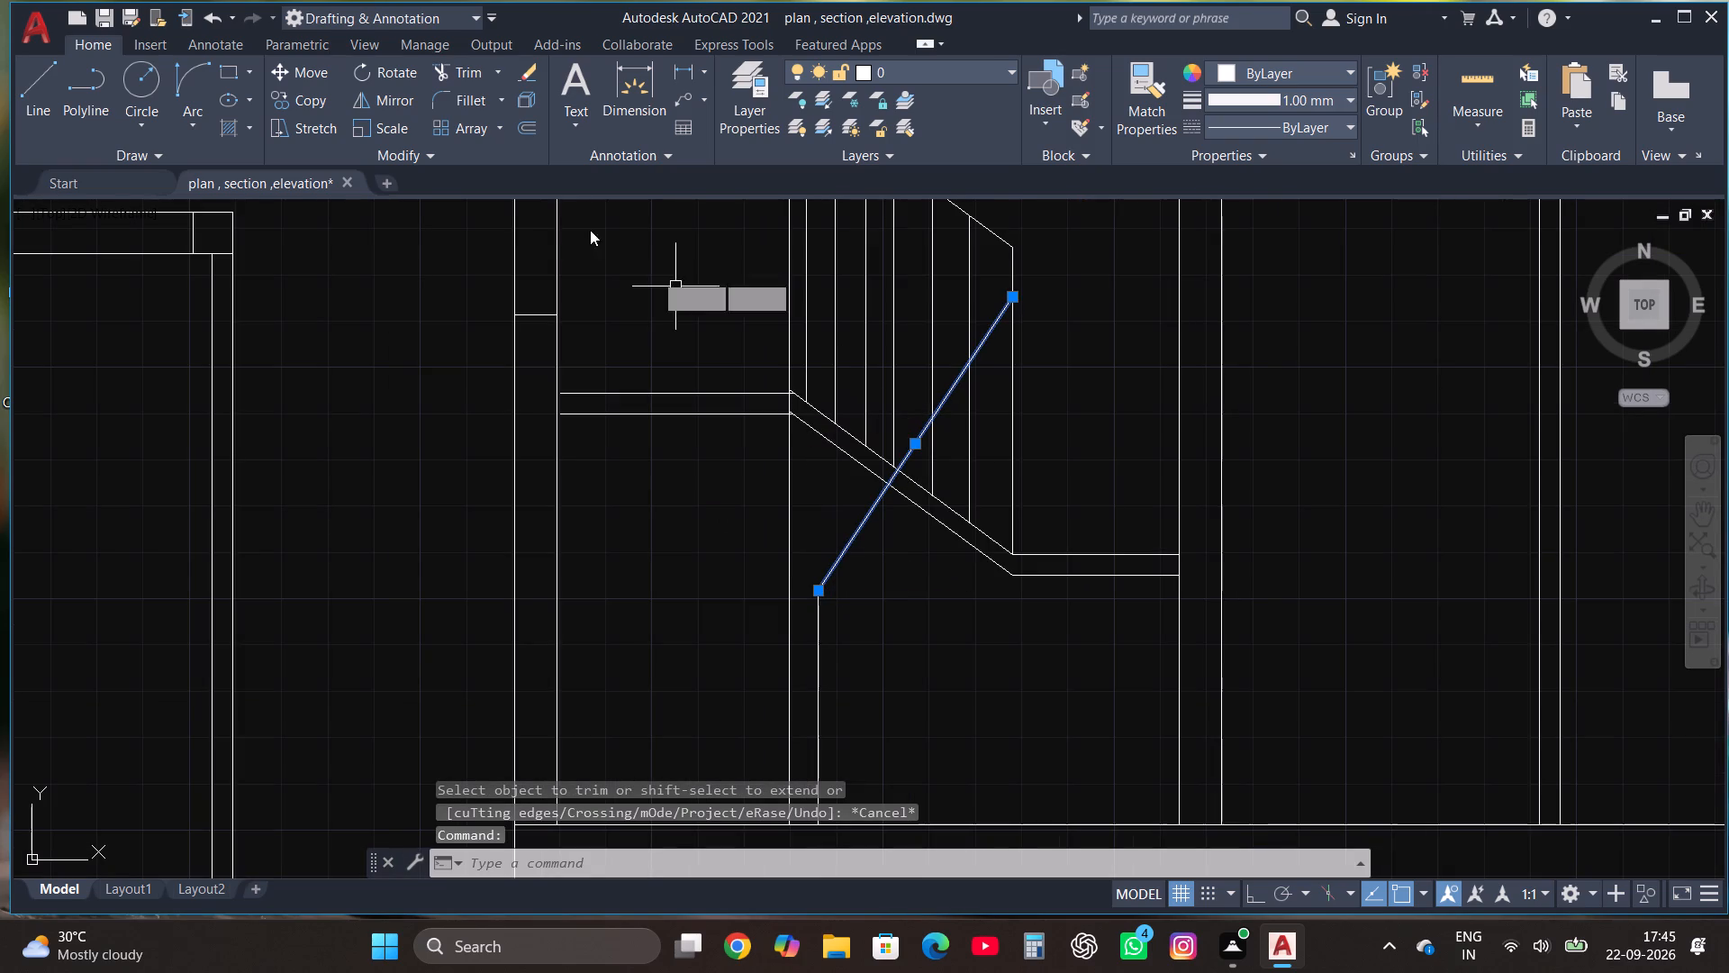
pyautogui.click(316, 97)
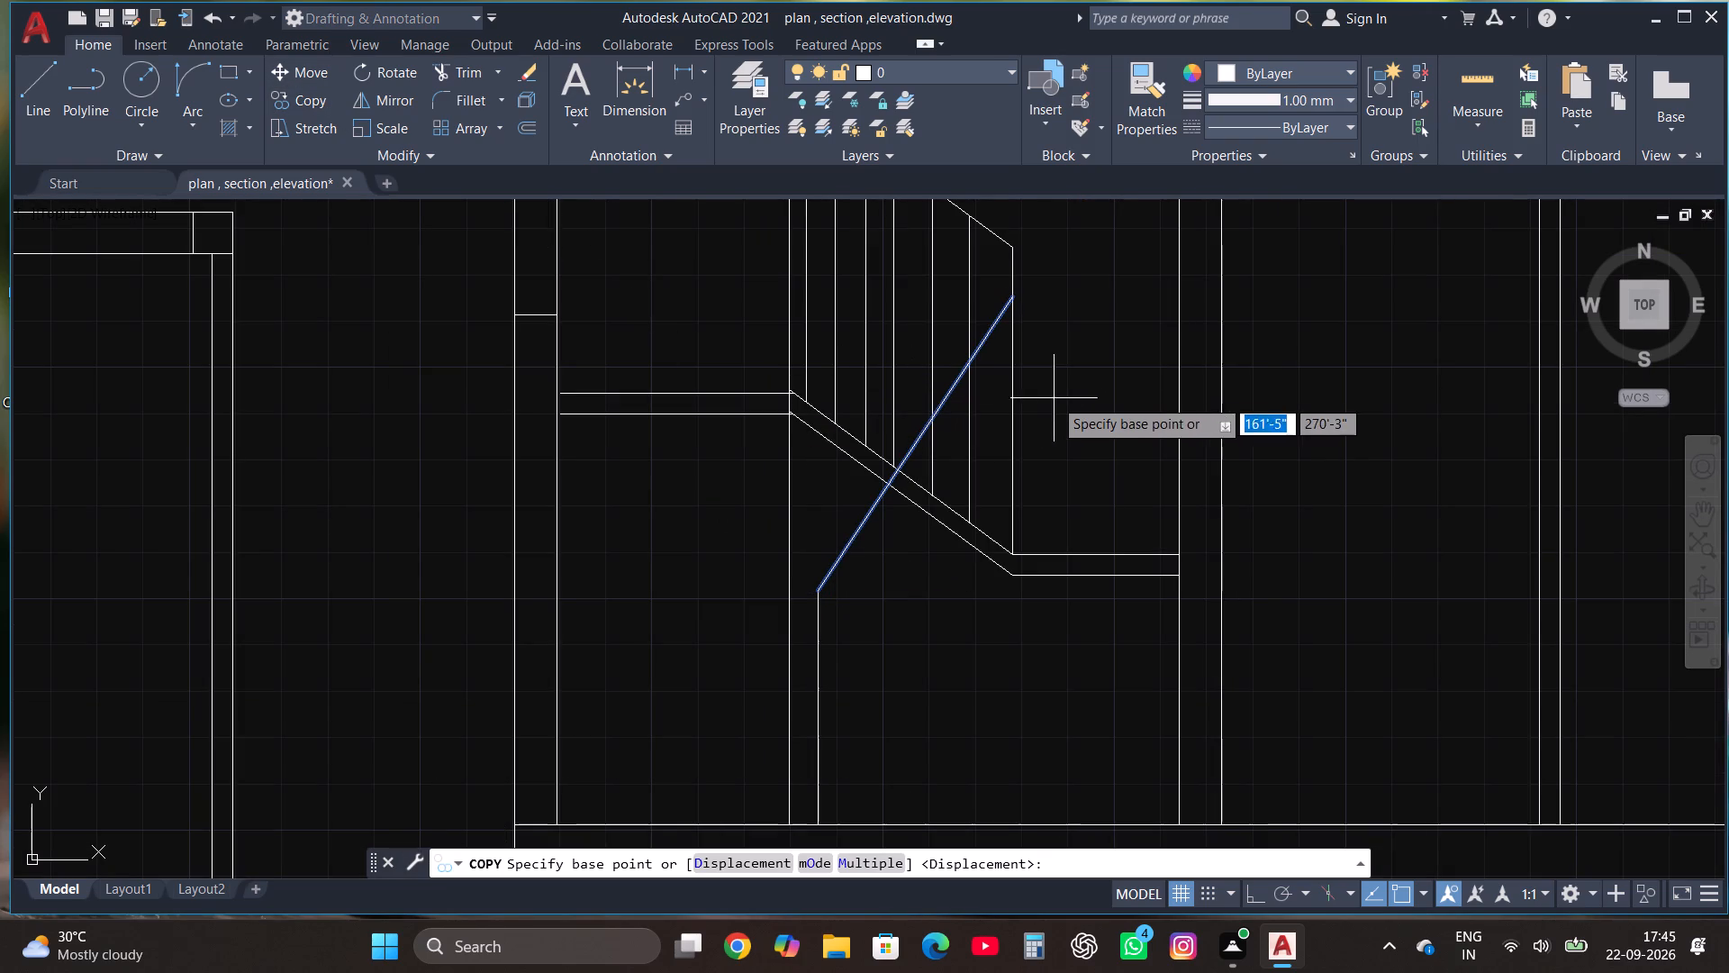
pyautogui.click(1013, 299)
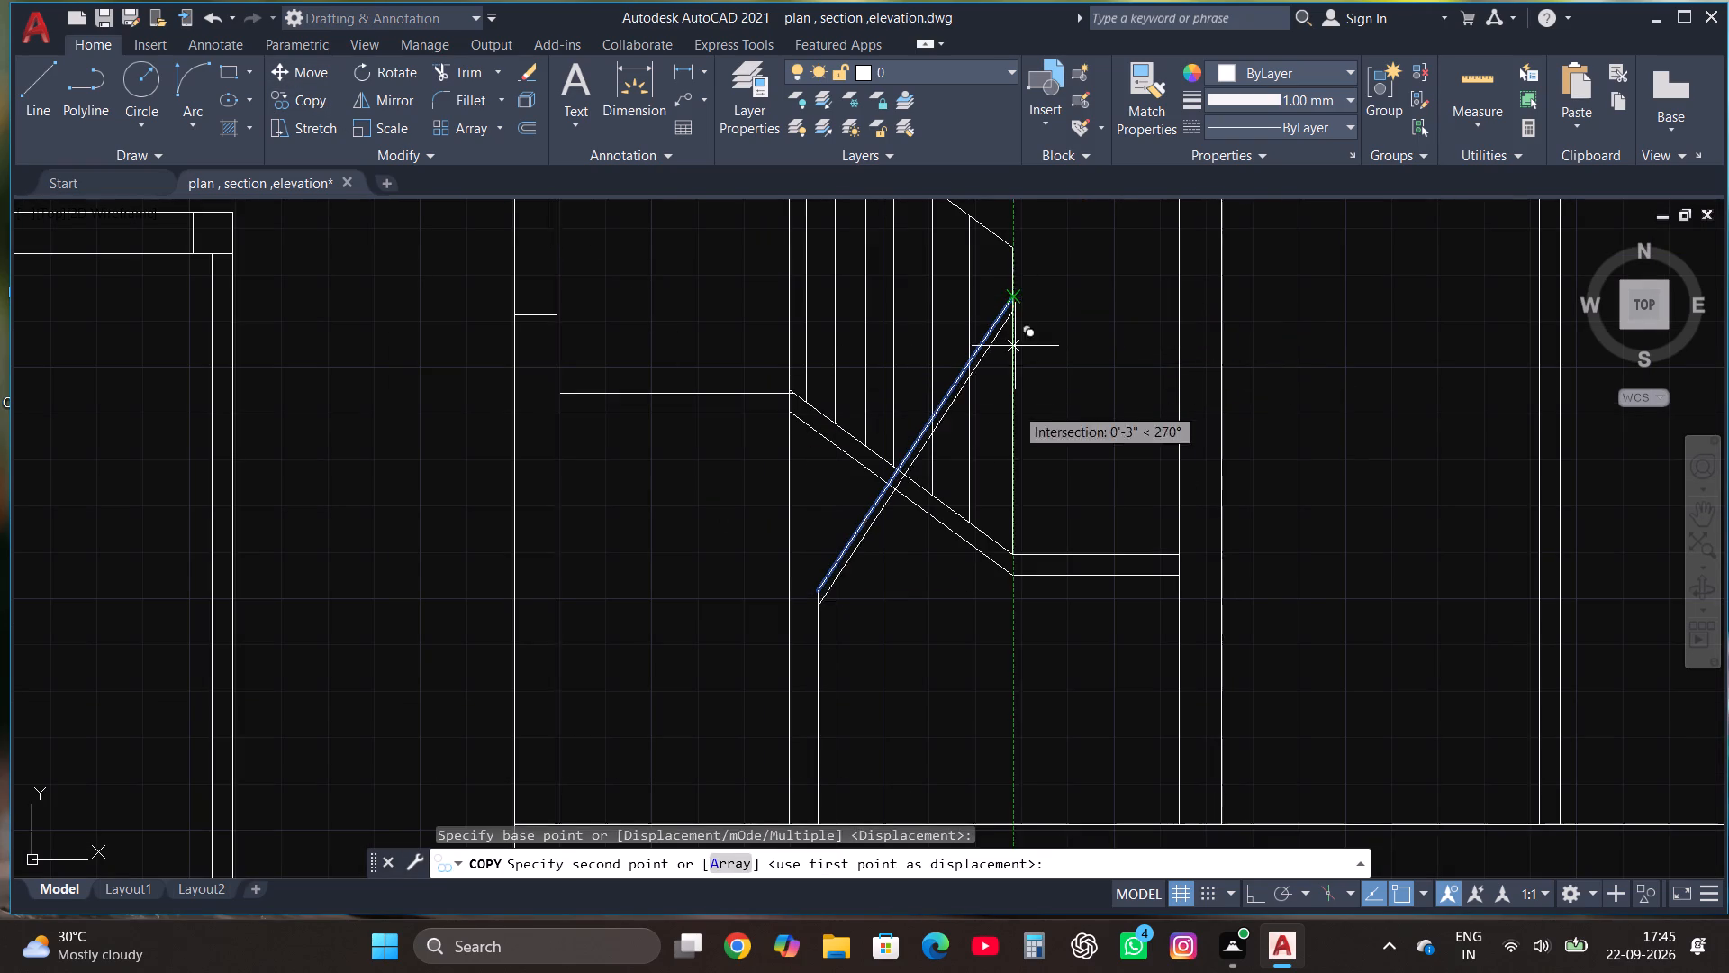
pyautogui.click(1015, 559)
pyautogui.scroll(-1, 1030, 510)
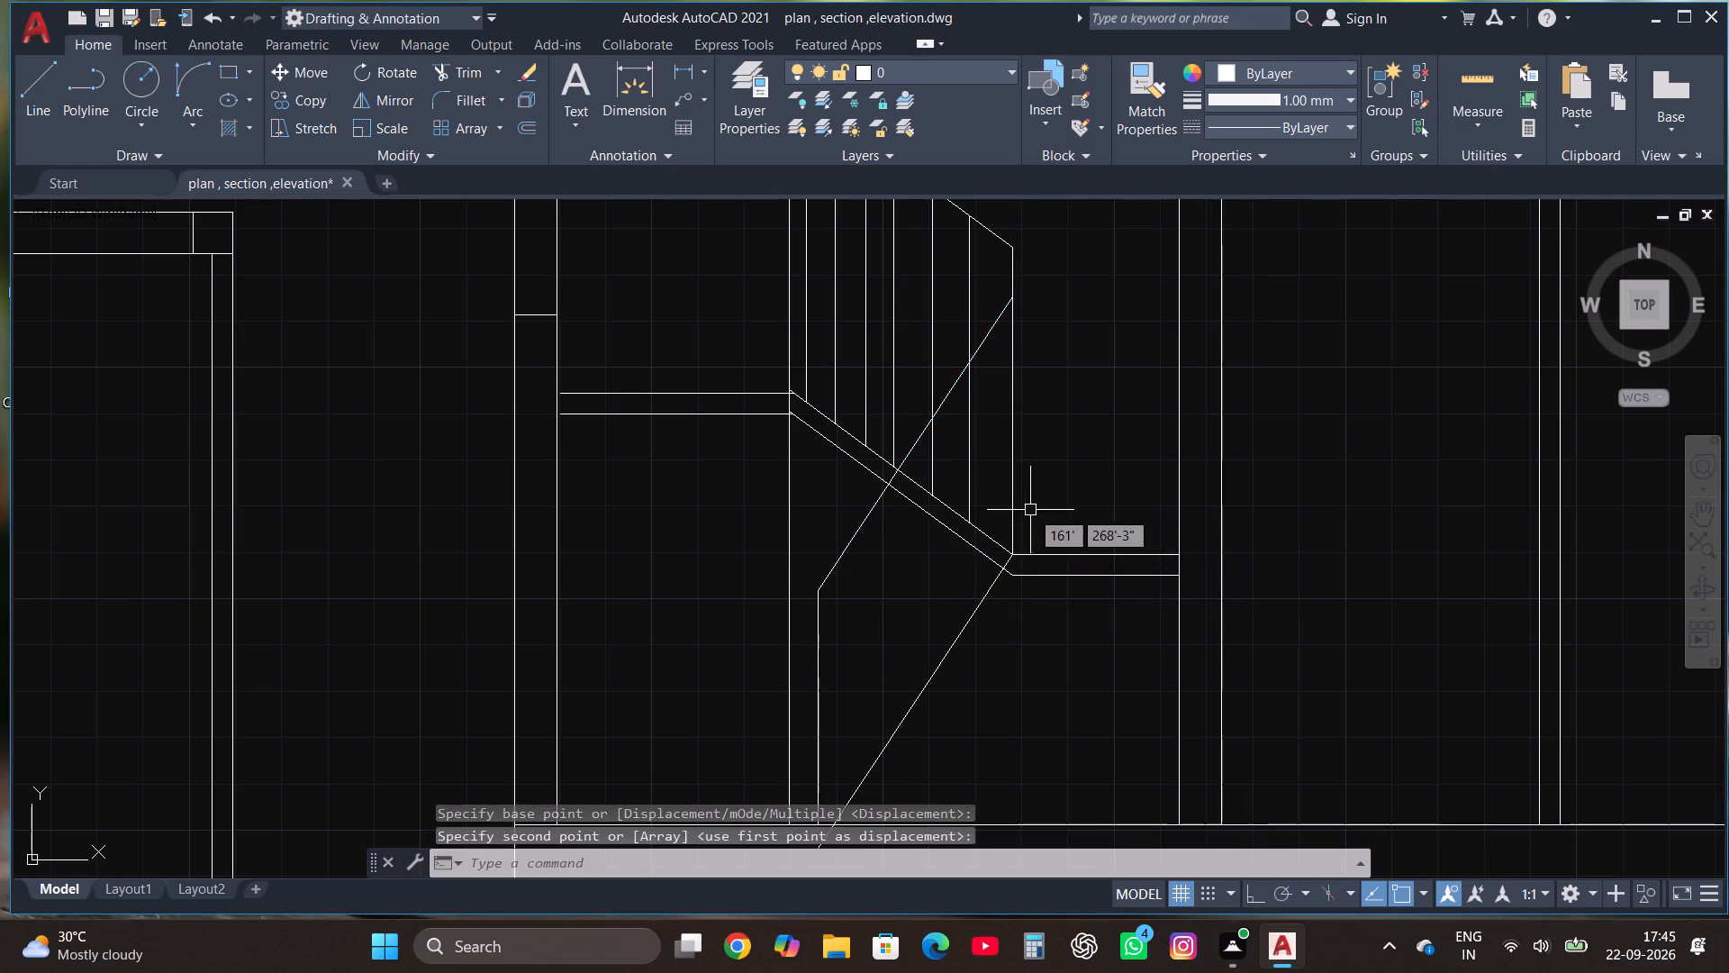
# Stretch the copied slanted line's lower end up to the floor line at the foot of the short vertical.
pyautogui.scroll(-1, 1030, 510)
pyautogui.scroll(3, 1016, 601)
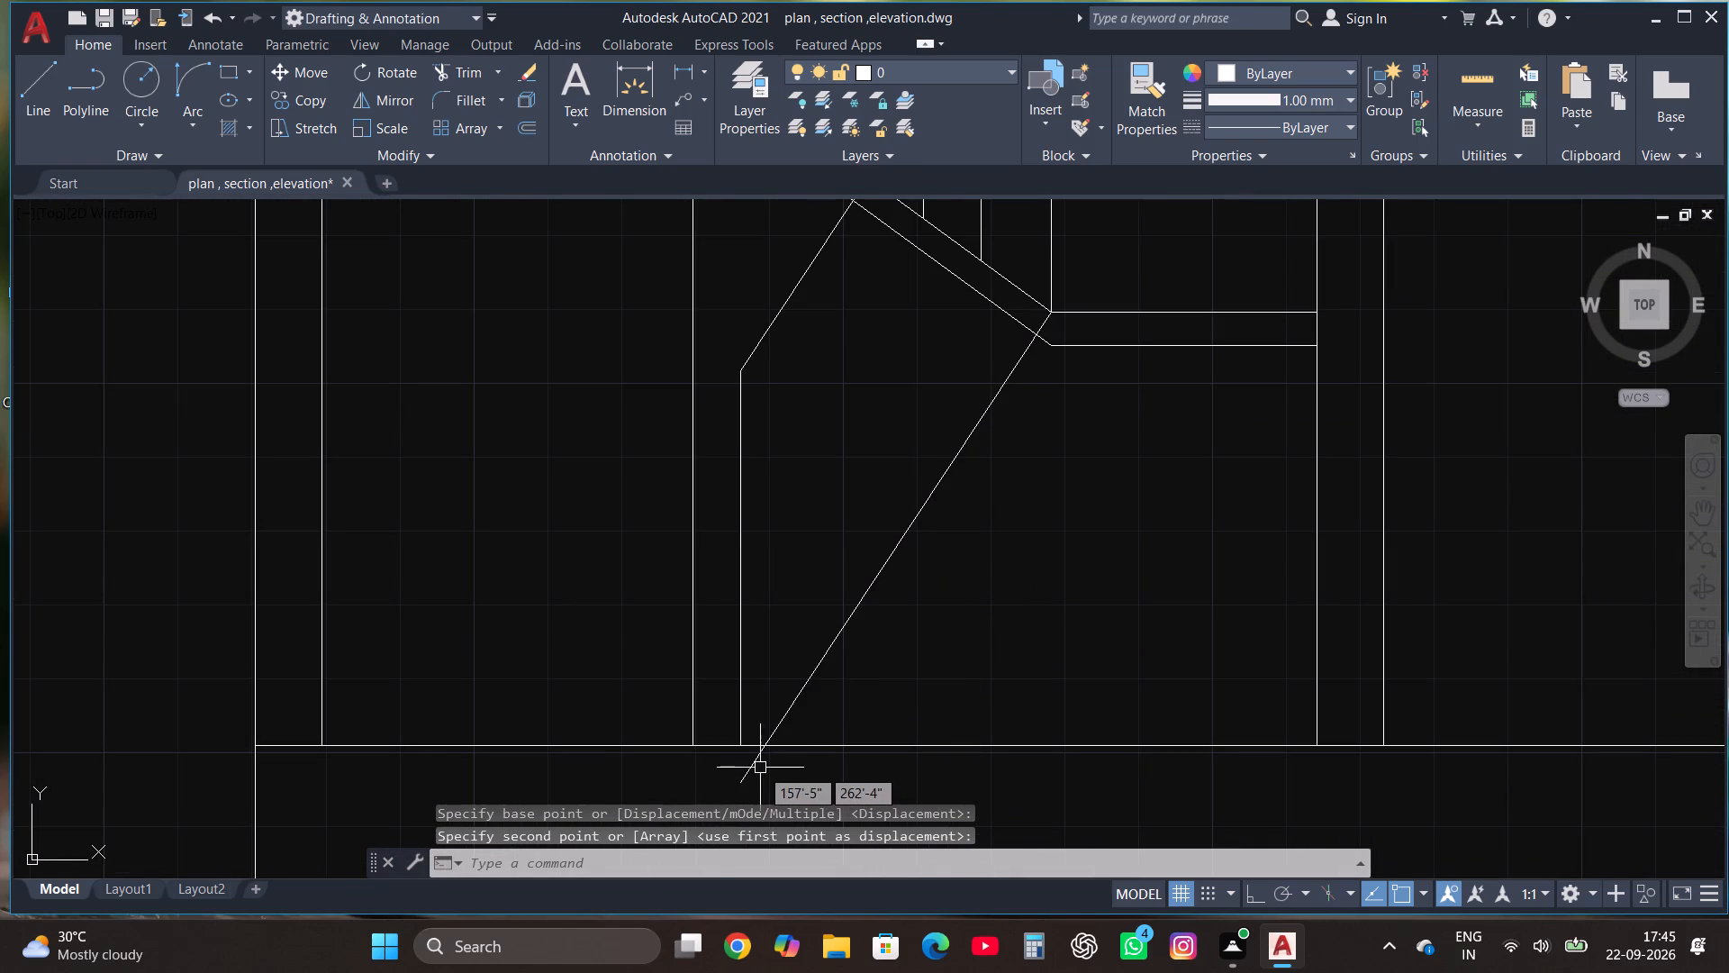
pyautogui.click(754, 767)
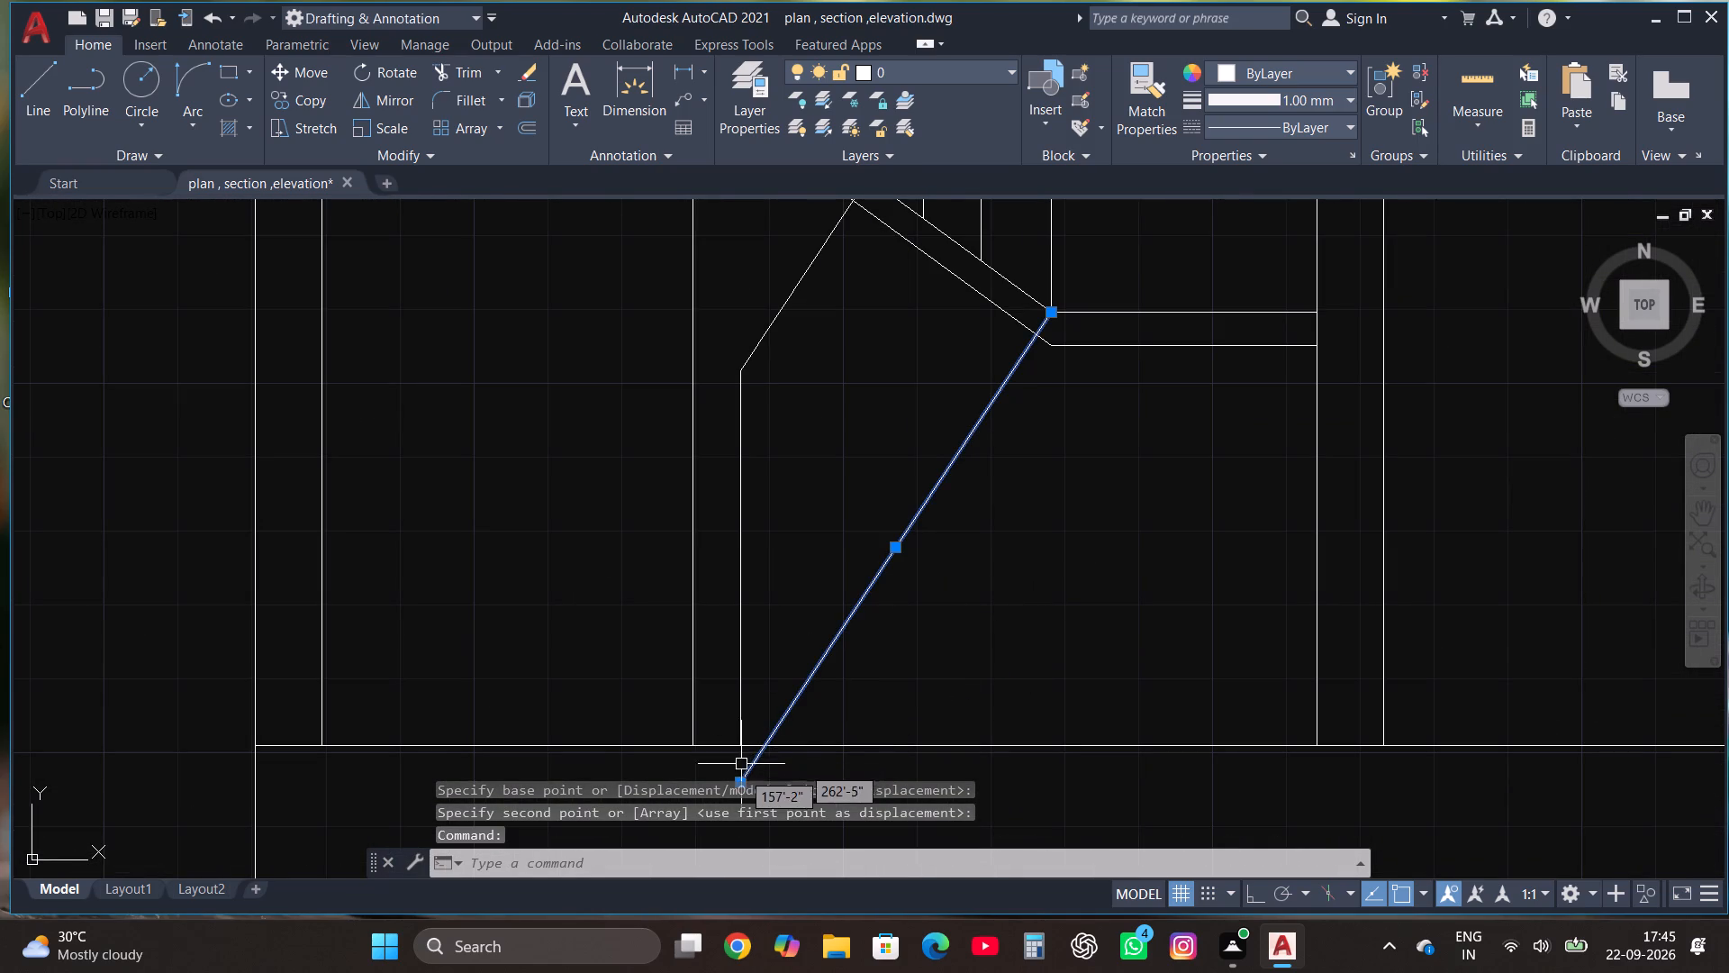
pyautogui.click(741, 779)
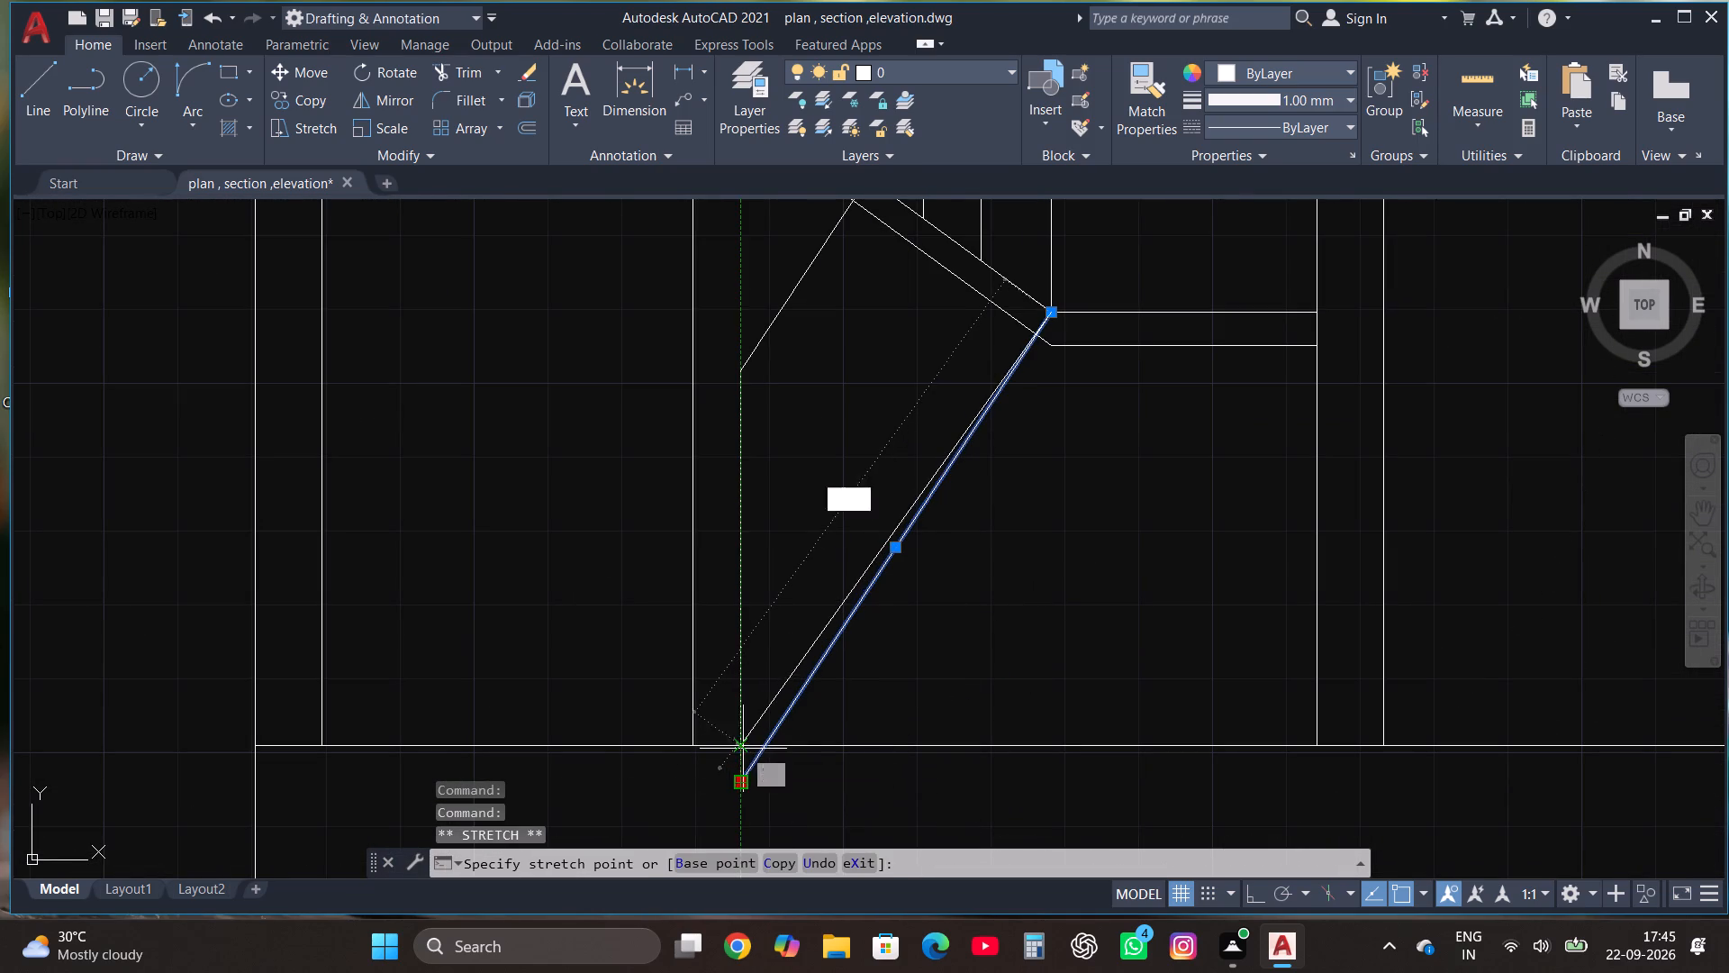
pyautogui.click(743, 744)
pyautogui.press('Escape')
pyautogui.scroll(-2, 852, 737)
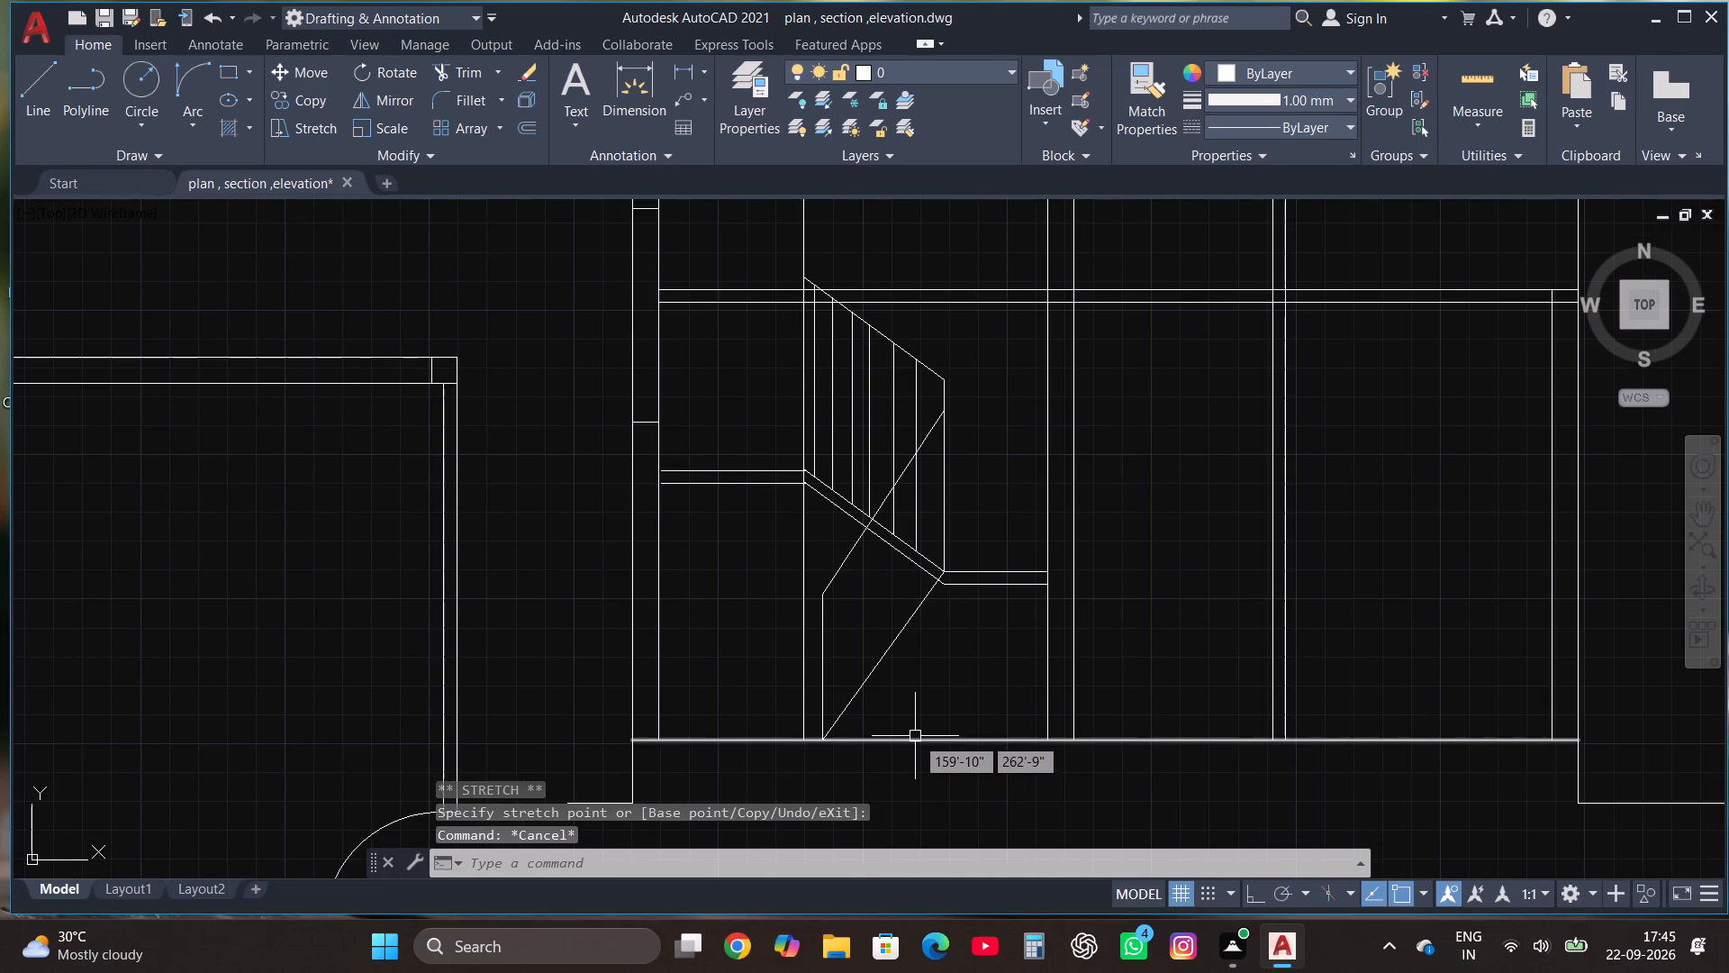
# Raise the upper slanted line's lower end slightly and stretch the short floor vertical up about 3" to meet it, about 4'-6" high.
pyautogui.click(838, 572)
pyautogui.scroll(1, 838, 579)
pyautogui.click(810, 606)
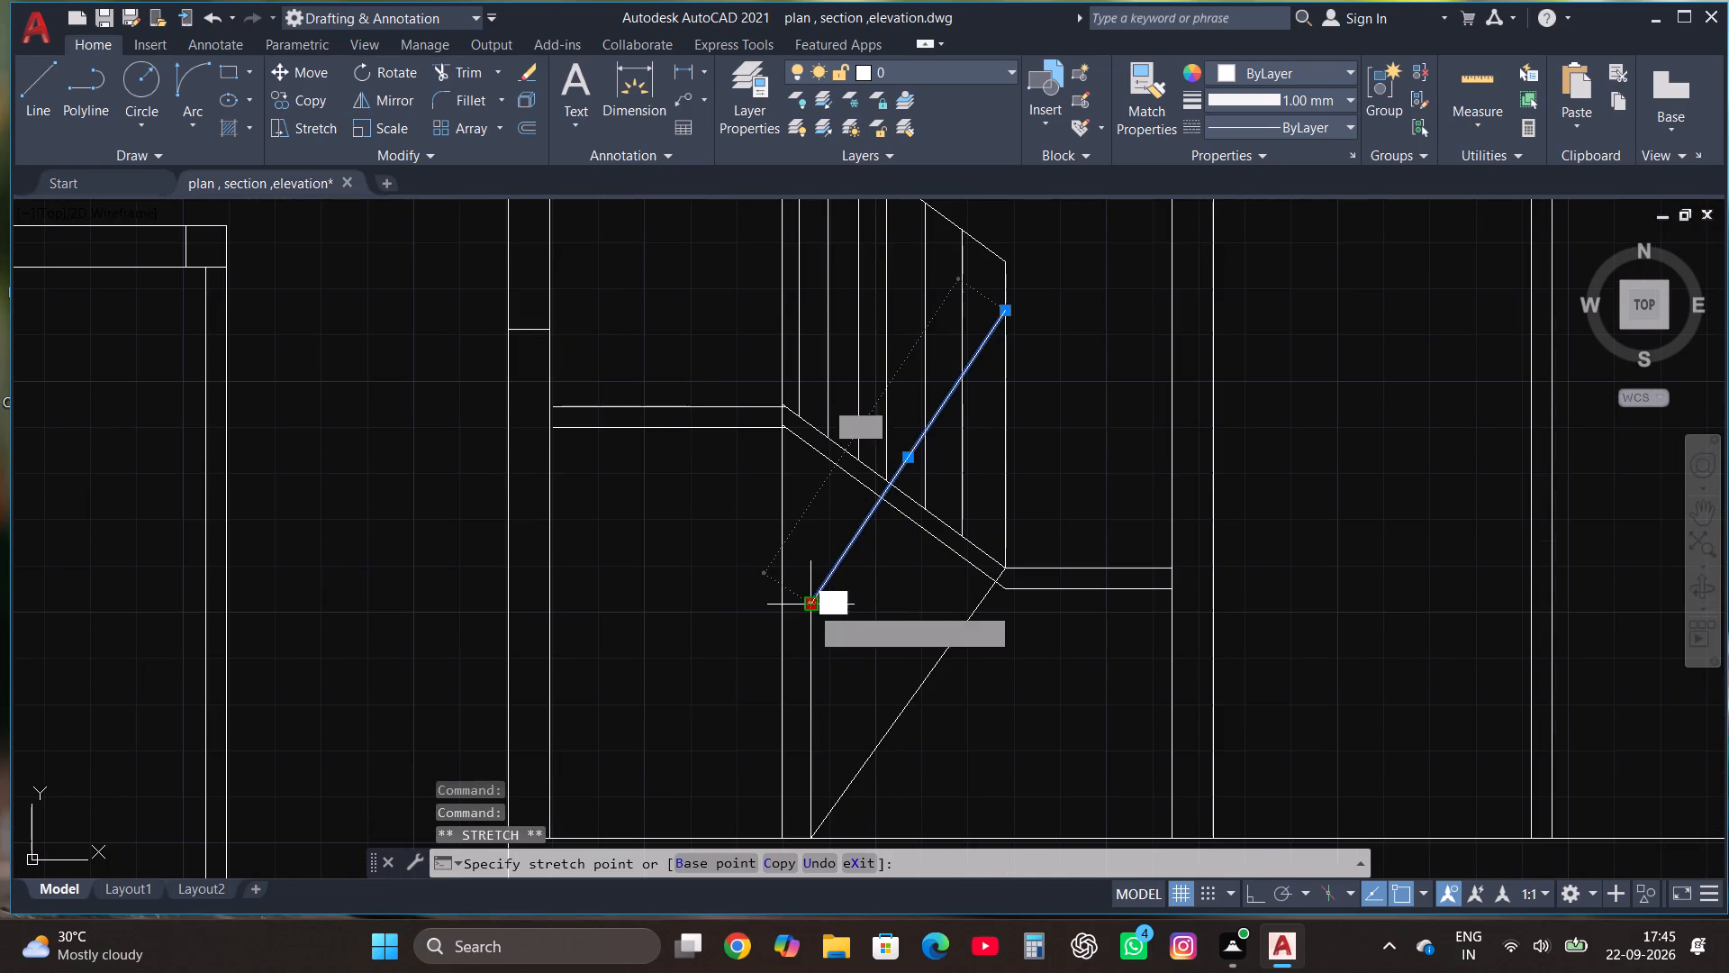
pyautogui.click(807, 591)
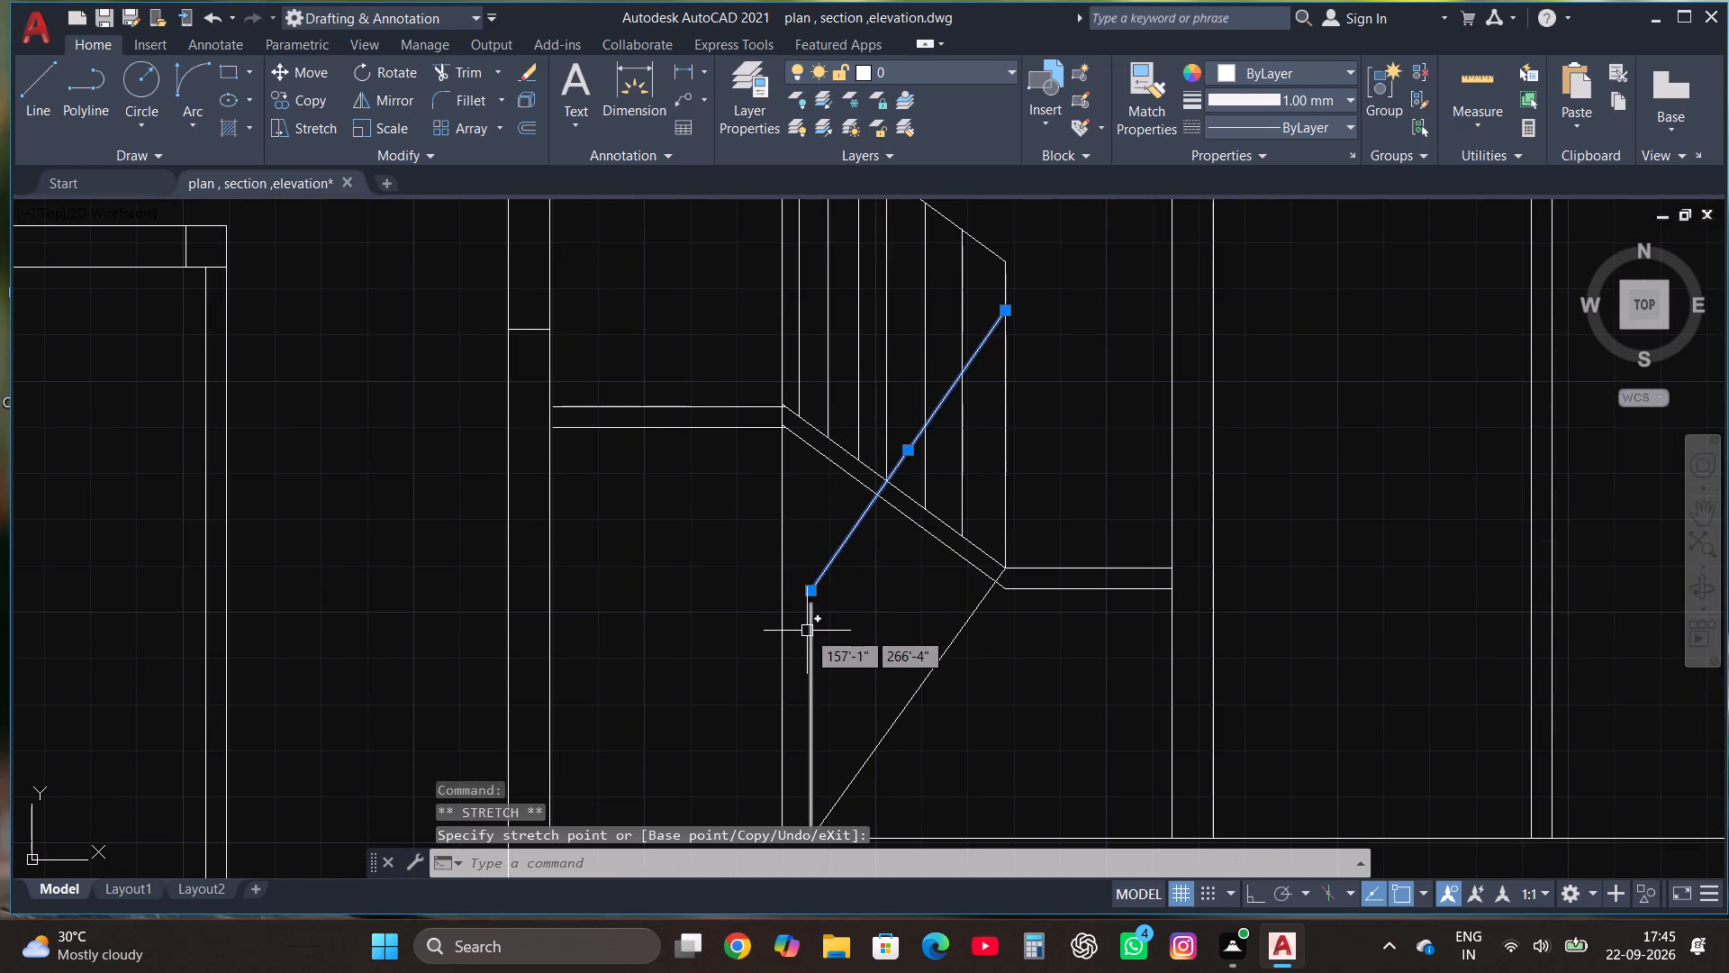
pyautogui.click(807, 631)
pyautogui.click(809, 603)
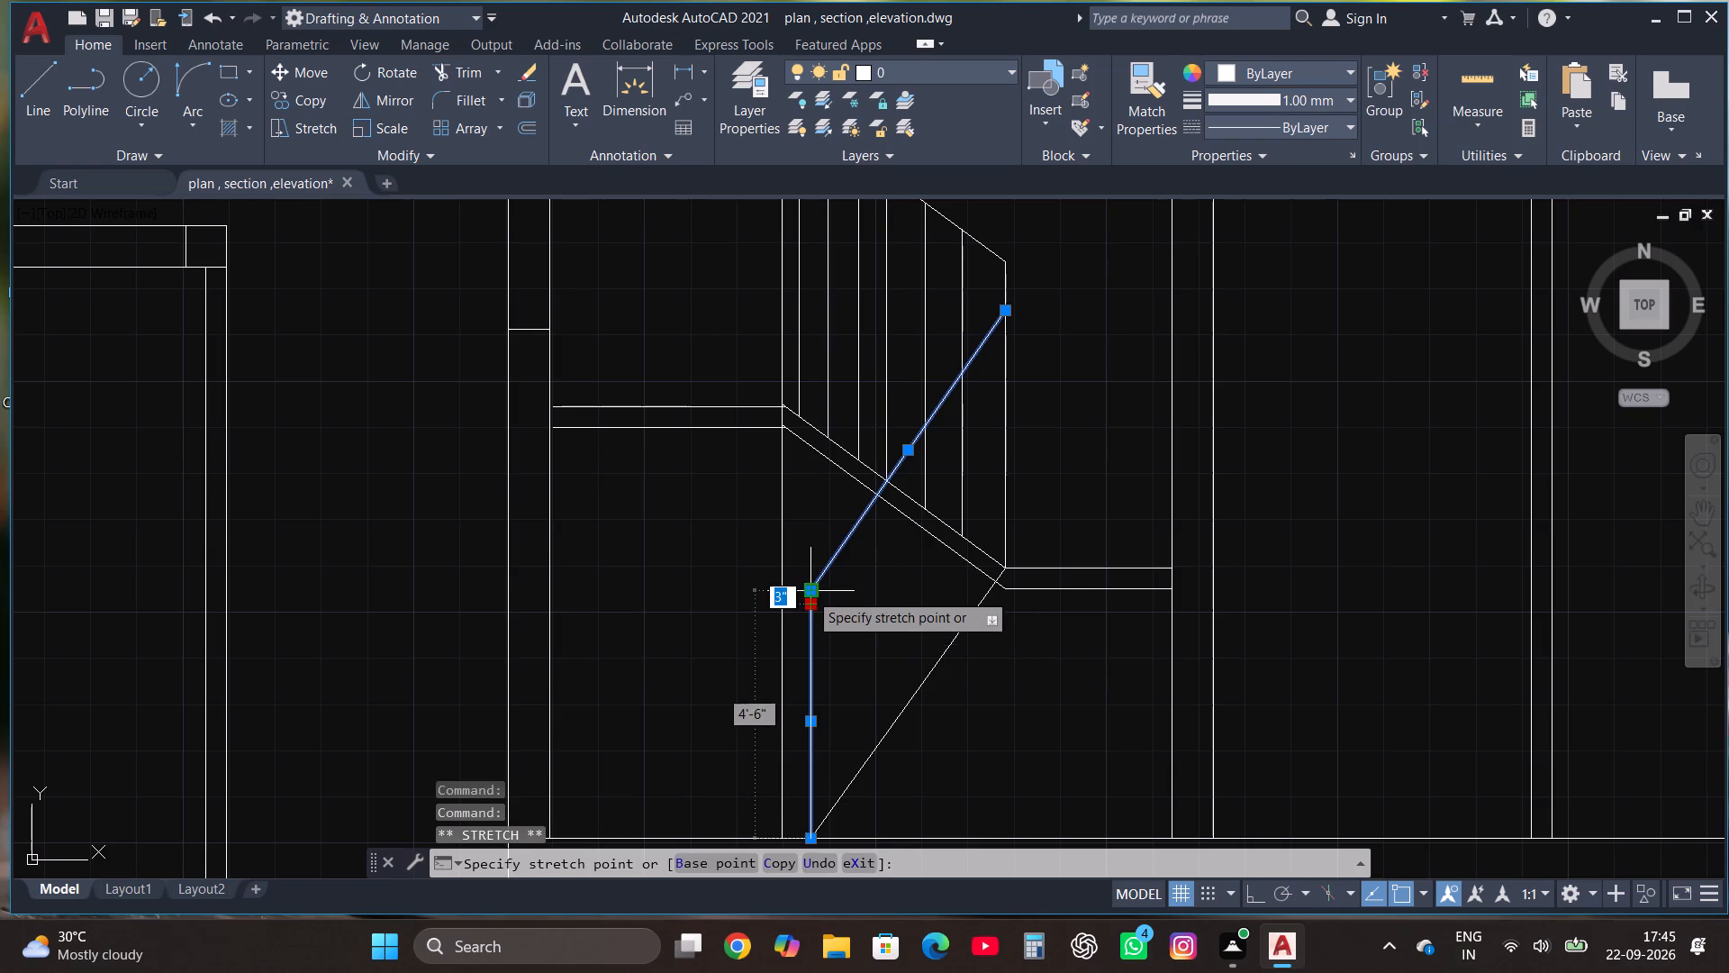
pyautogui.click(809, 592)
pyautogui.press('Escape')
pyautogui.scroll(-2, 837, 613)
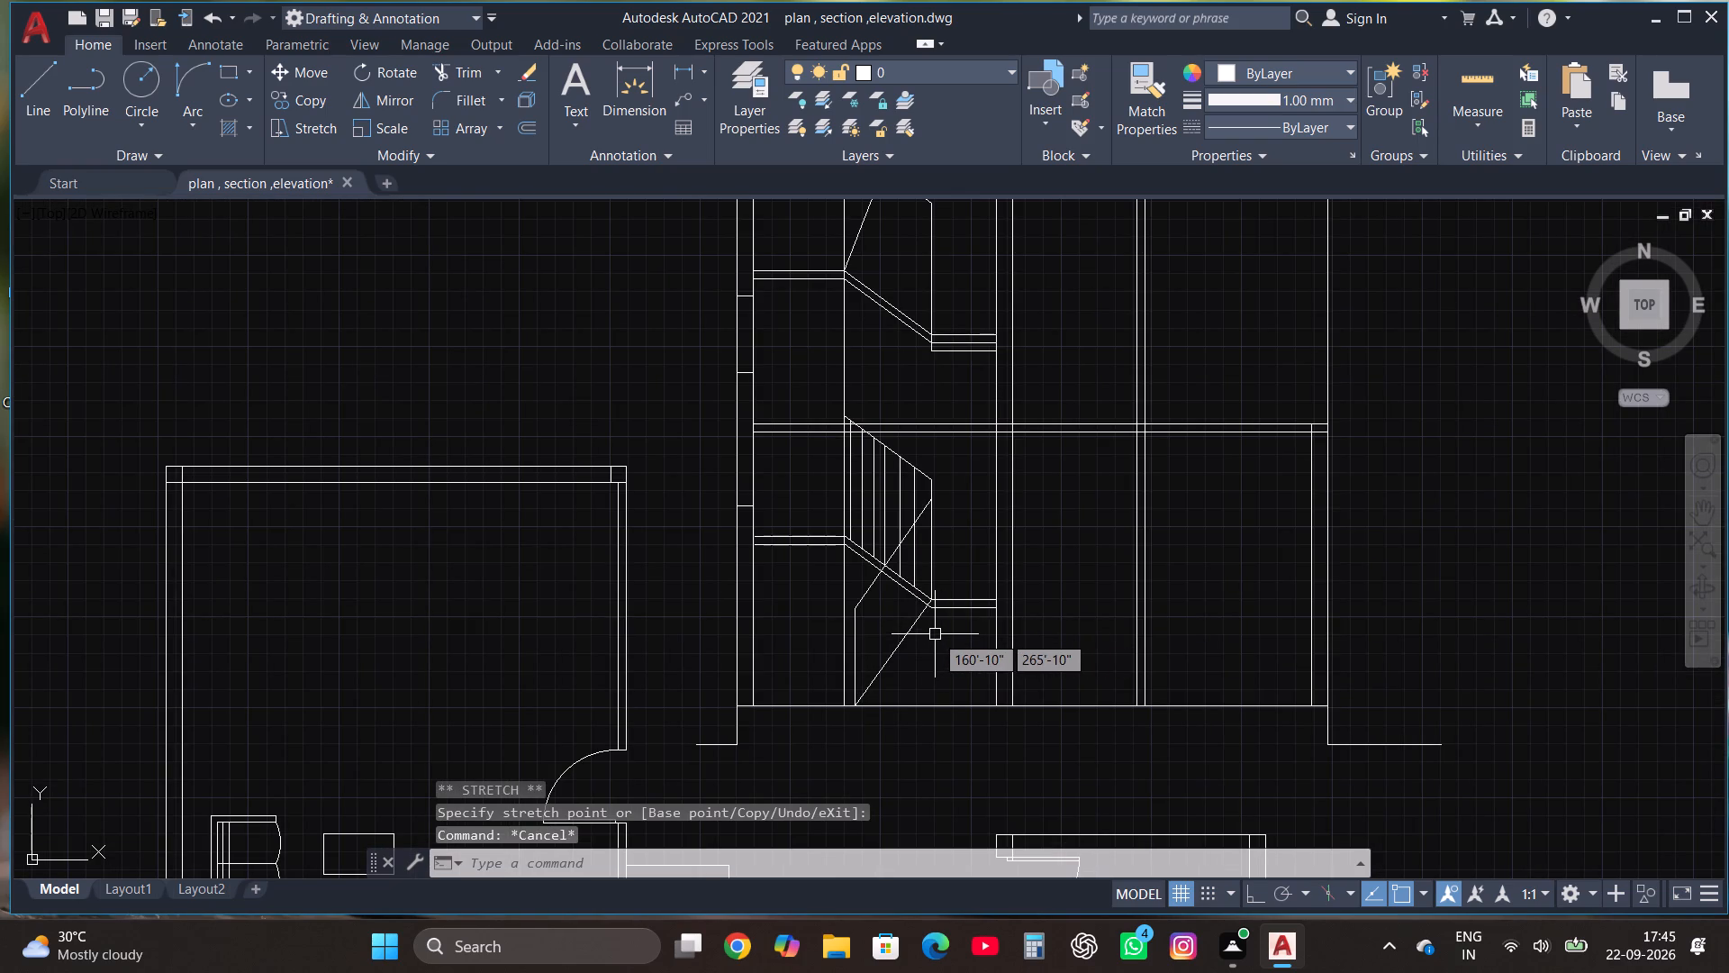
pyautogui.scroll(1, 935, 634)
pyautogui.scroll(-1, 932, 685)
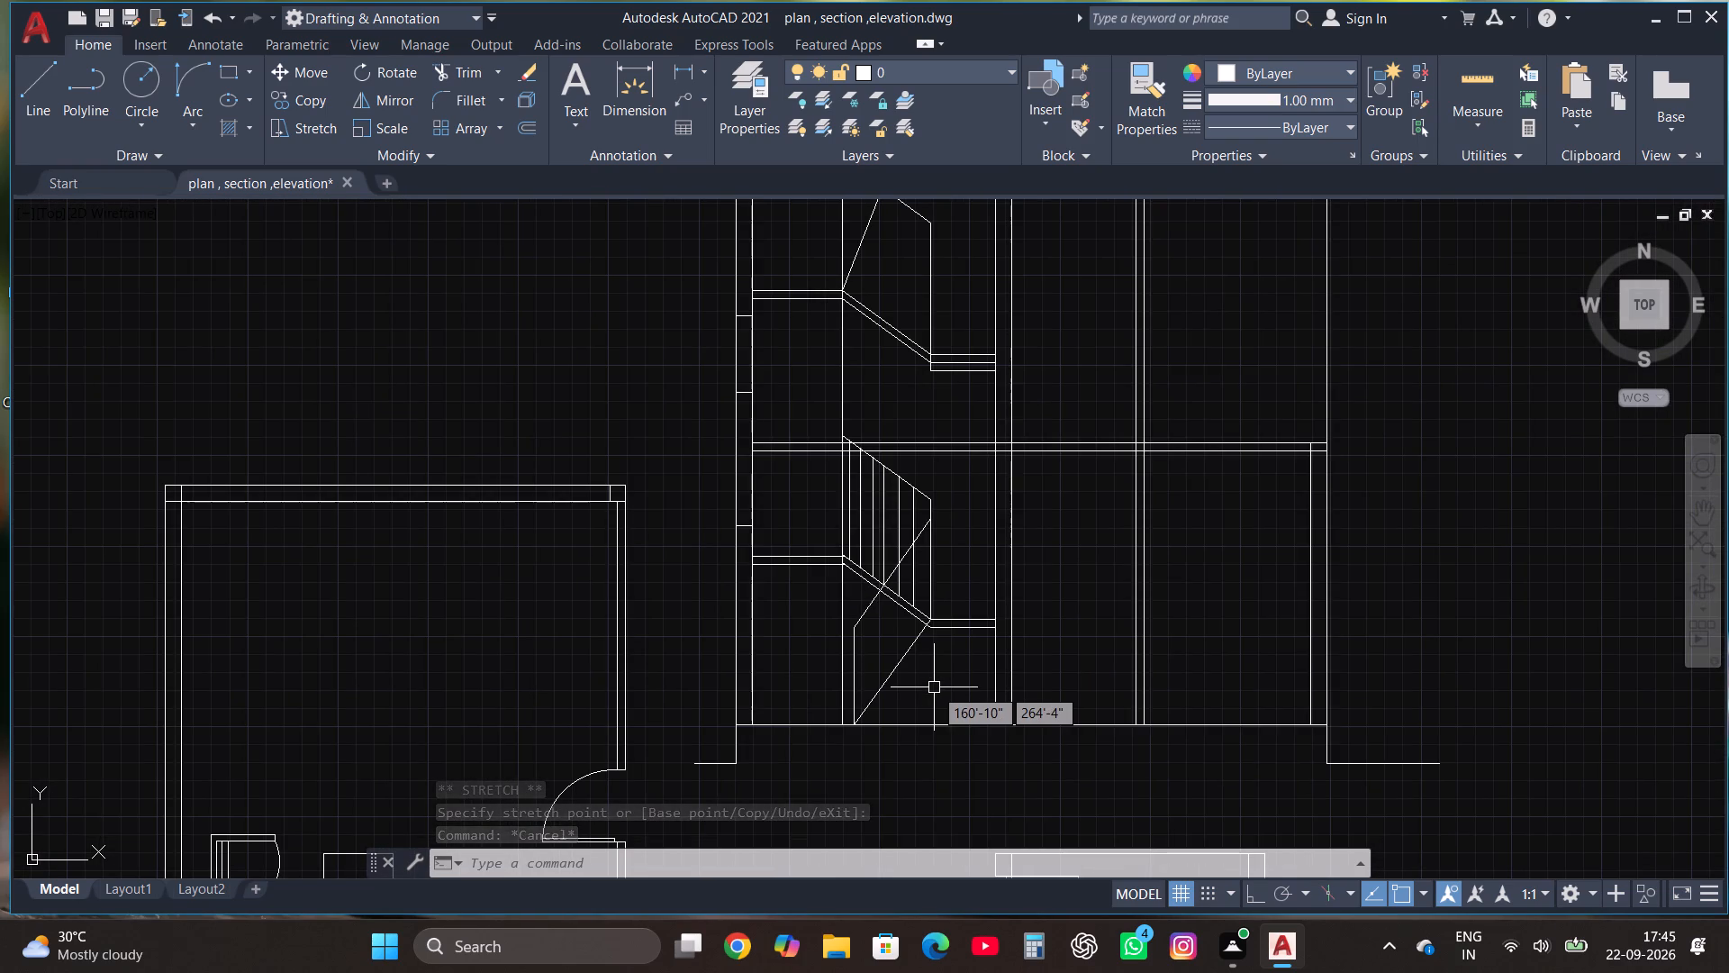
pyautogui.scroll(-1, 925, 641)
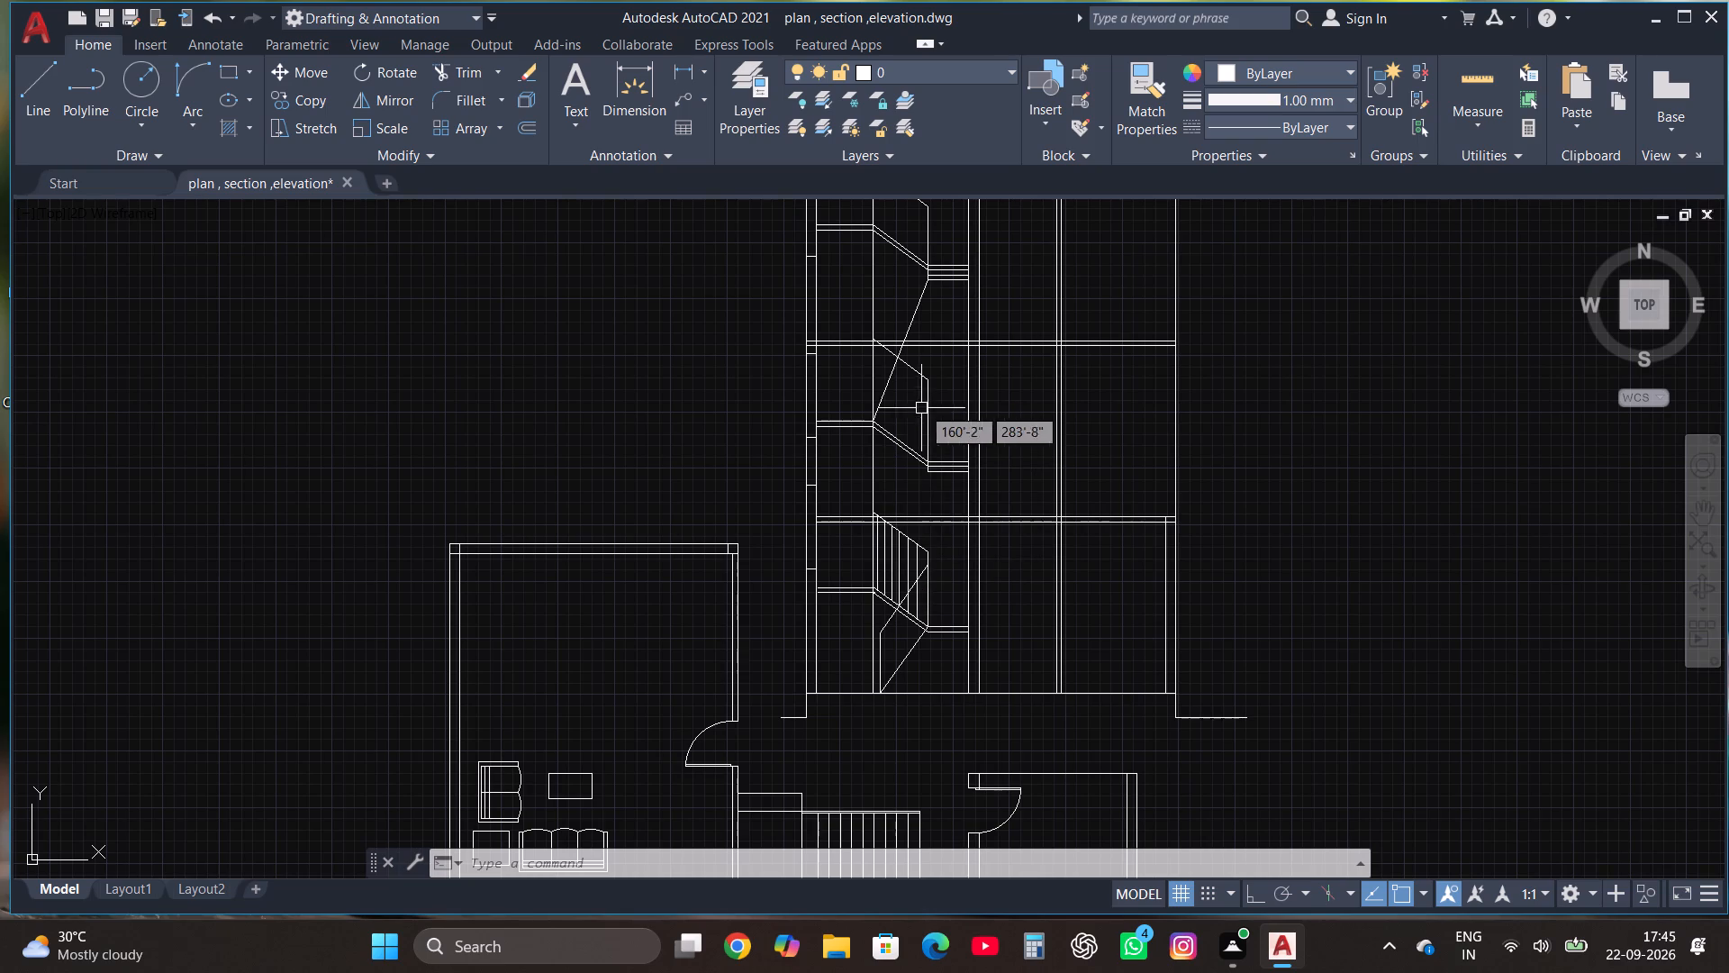
# Erase the diagonal line running from the middle flight's upper end to the foot of the top flight.
pyautogui.click(894, 380)
pyautogui.press('Delete')
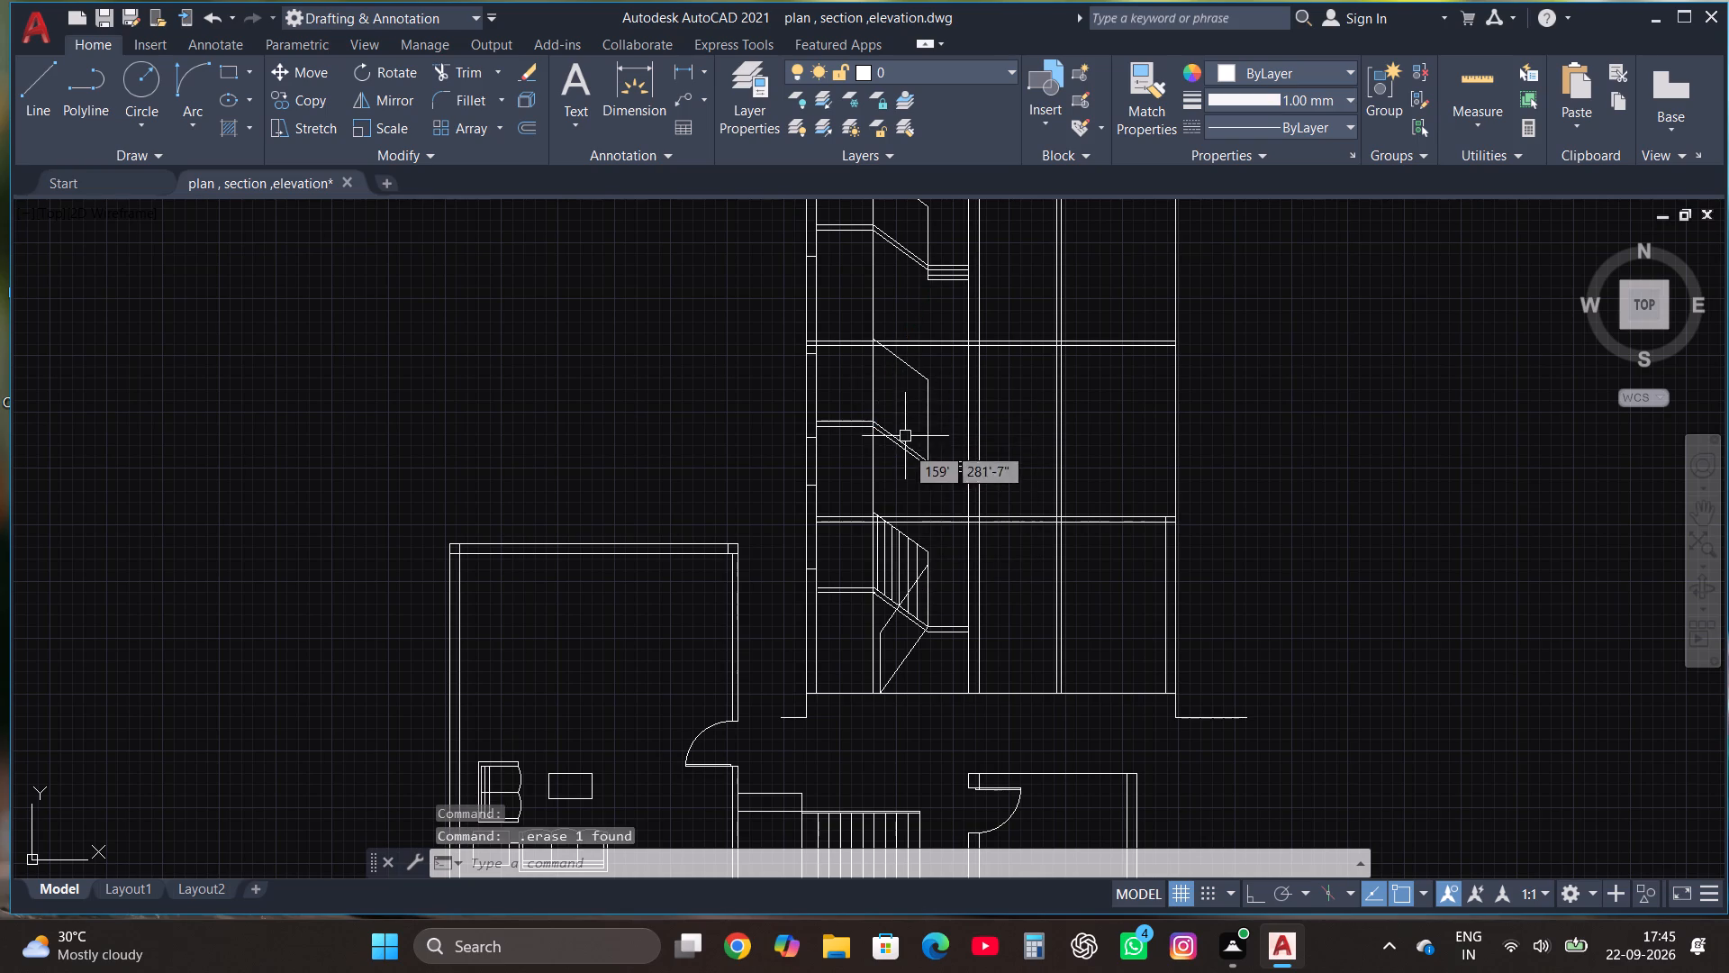
# Copy the end vertical of the middle storey's railing four times up the flight, spaced roughly evenly under the slanted rail.
pyautogui.scroll(-2, 914, 469)
pyautogui.scroll(2, 915, 438)
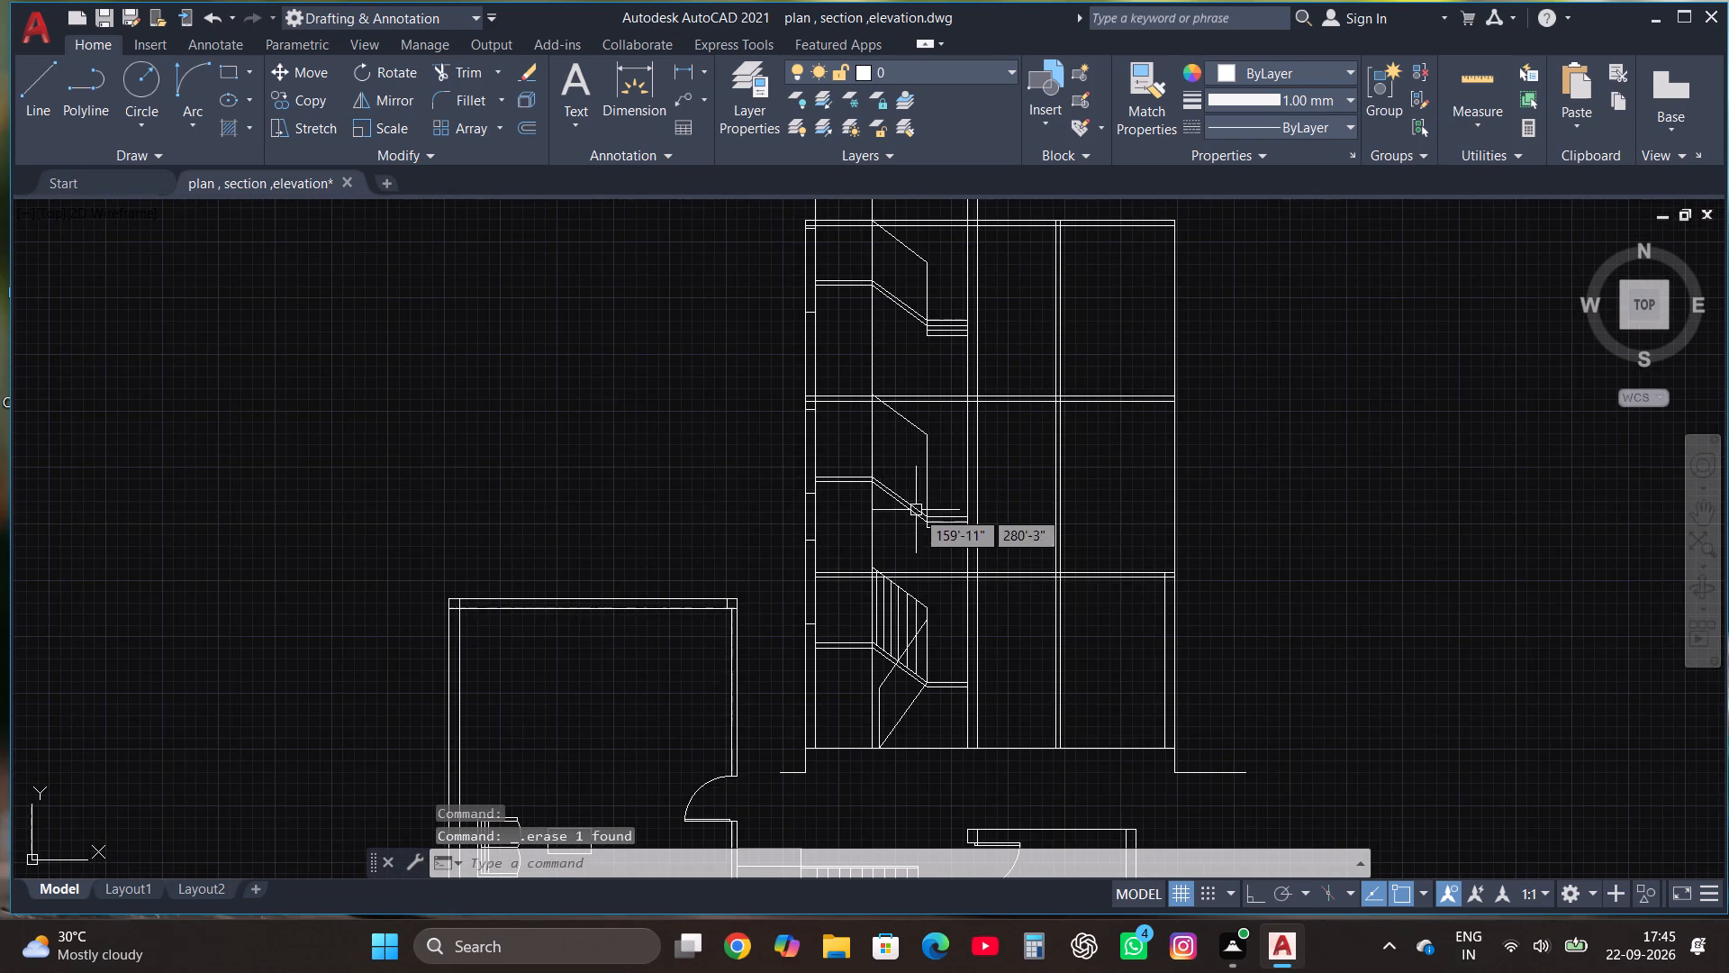
pyautogui.scroll(1, 917, 475)
pyautogui.click(934, 489)
pyautogui.scroll(1, 934, 489)
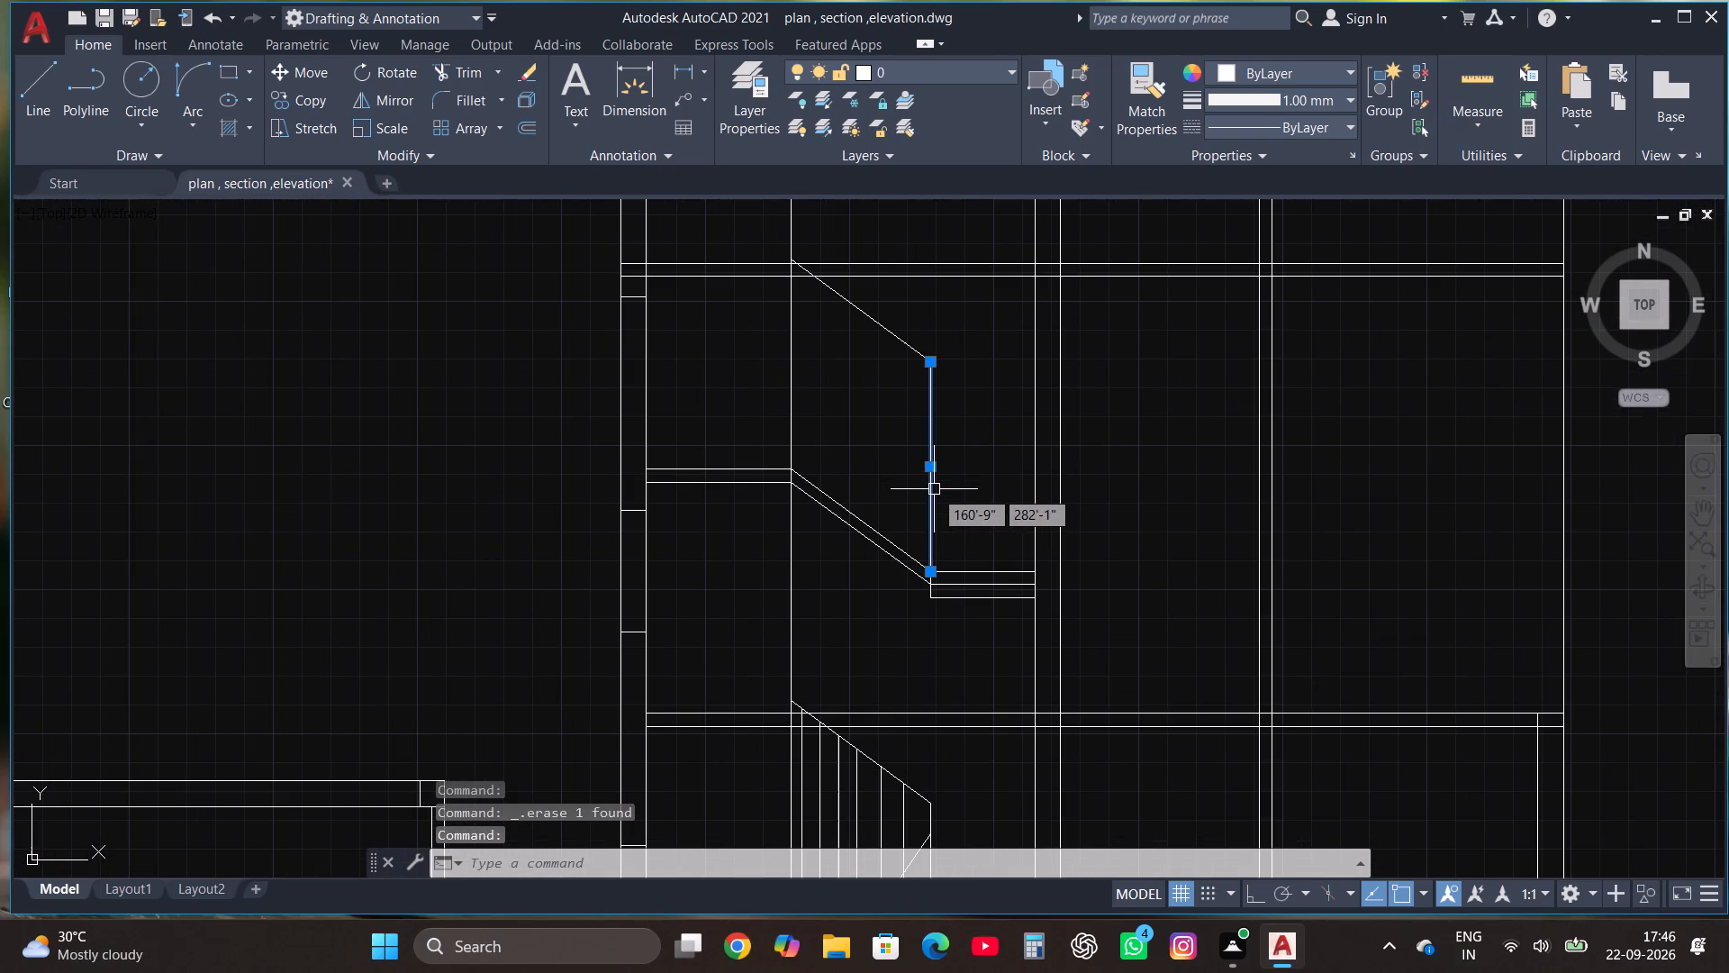
pyautogui.click(313, 106)
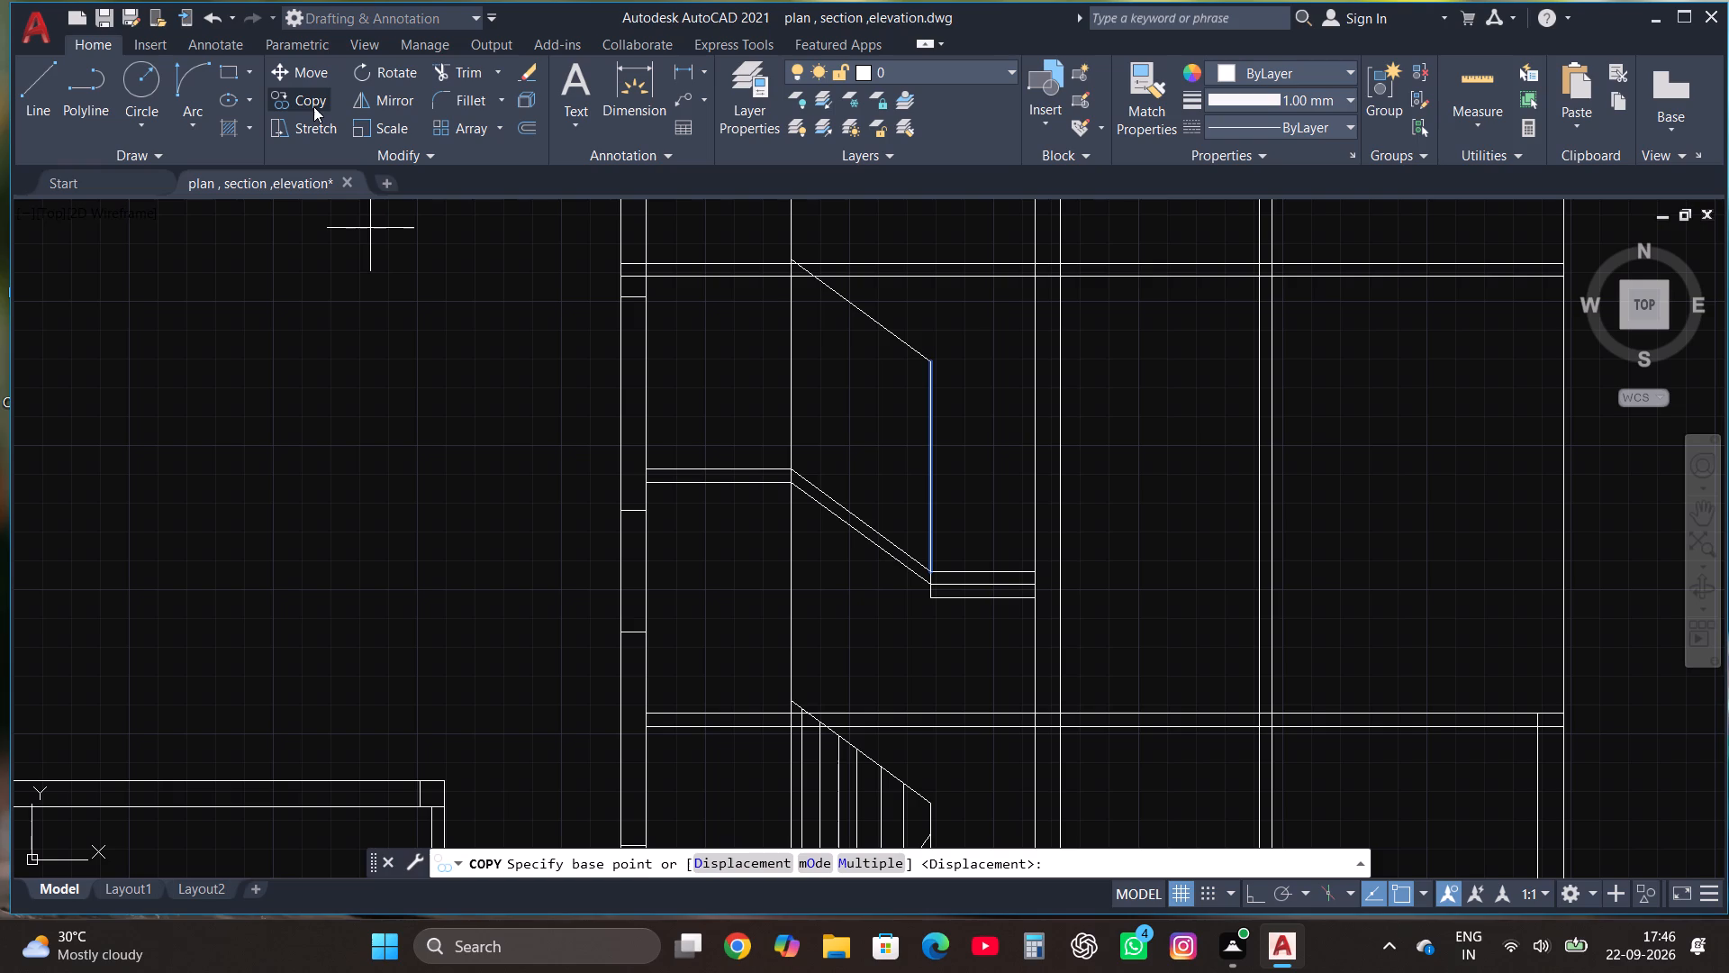
pyautogui.click(849, 856)
pyautogui.scroll(2, 940, 585)
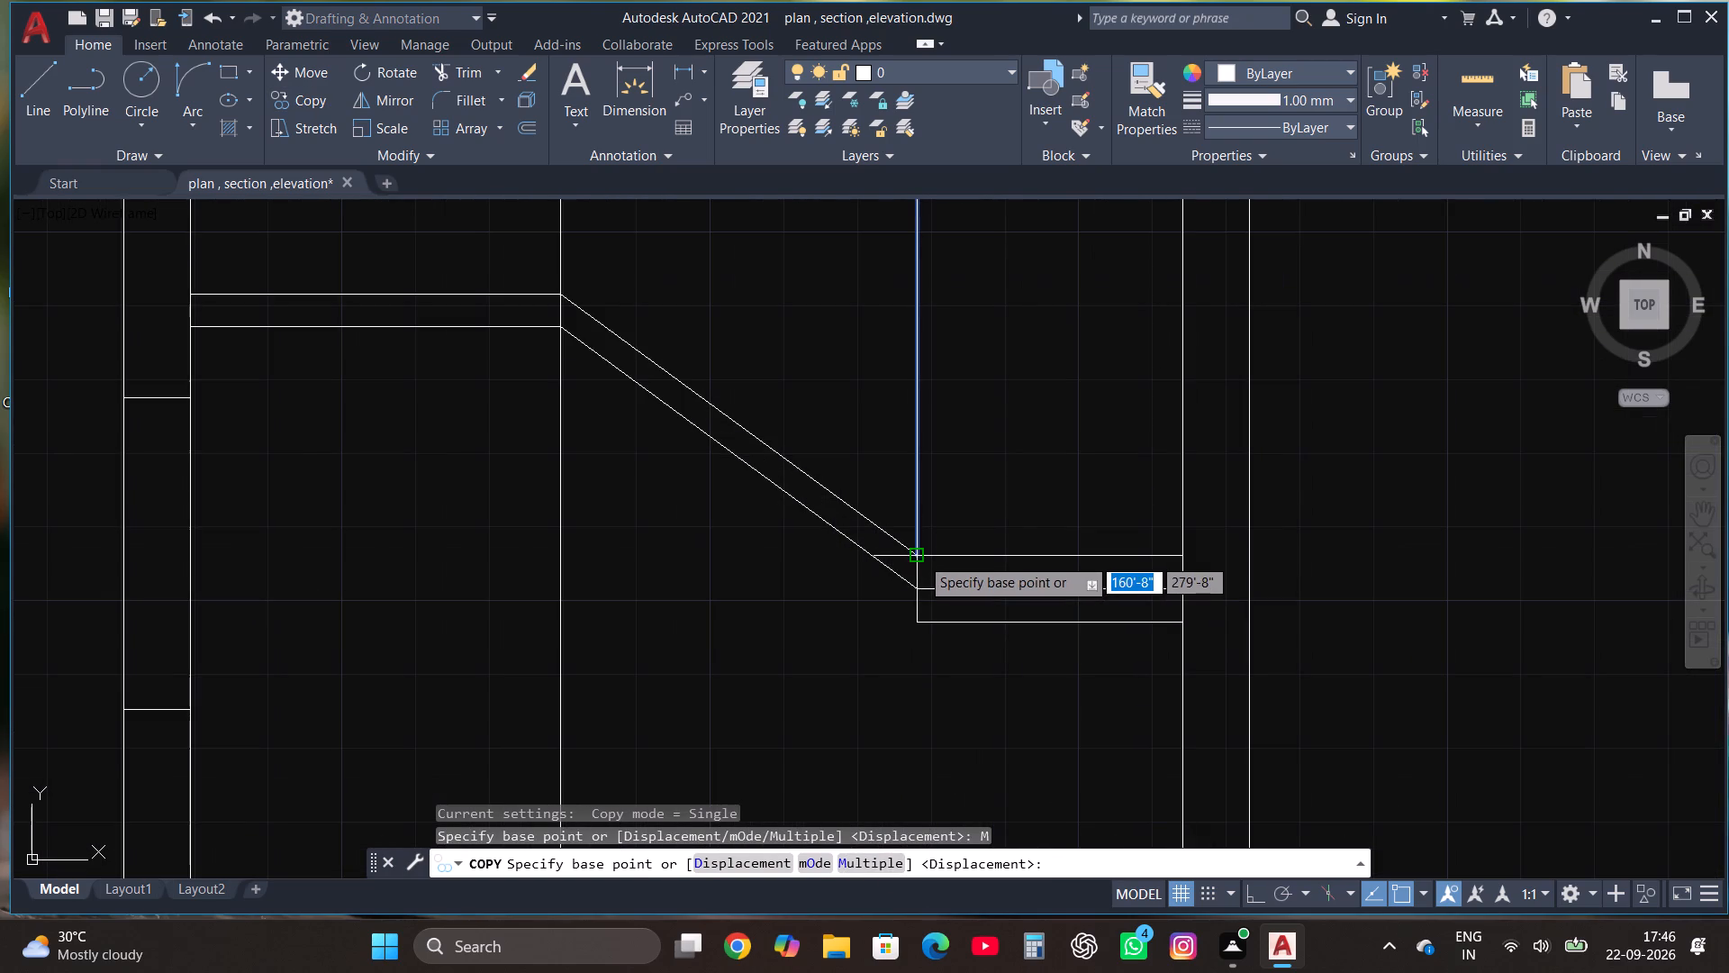
pyautogui.click(920, 557)
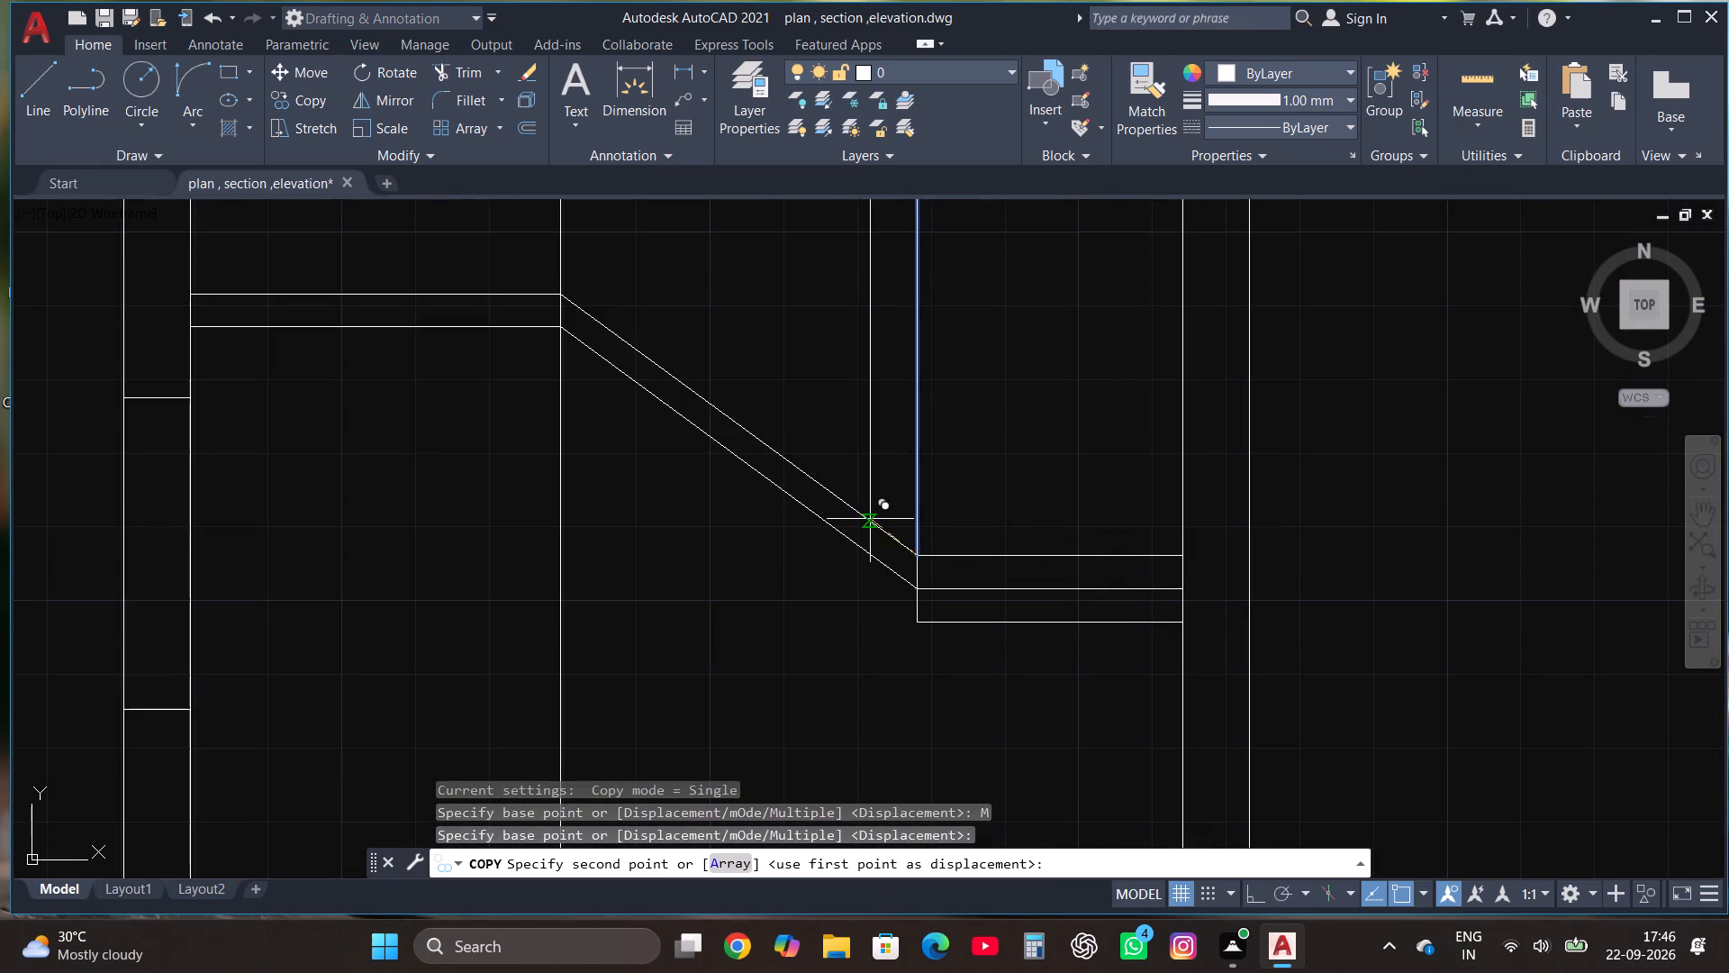
pyautogui.scroll(-2, 871, 520)
pyautogui.click(865, 513)
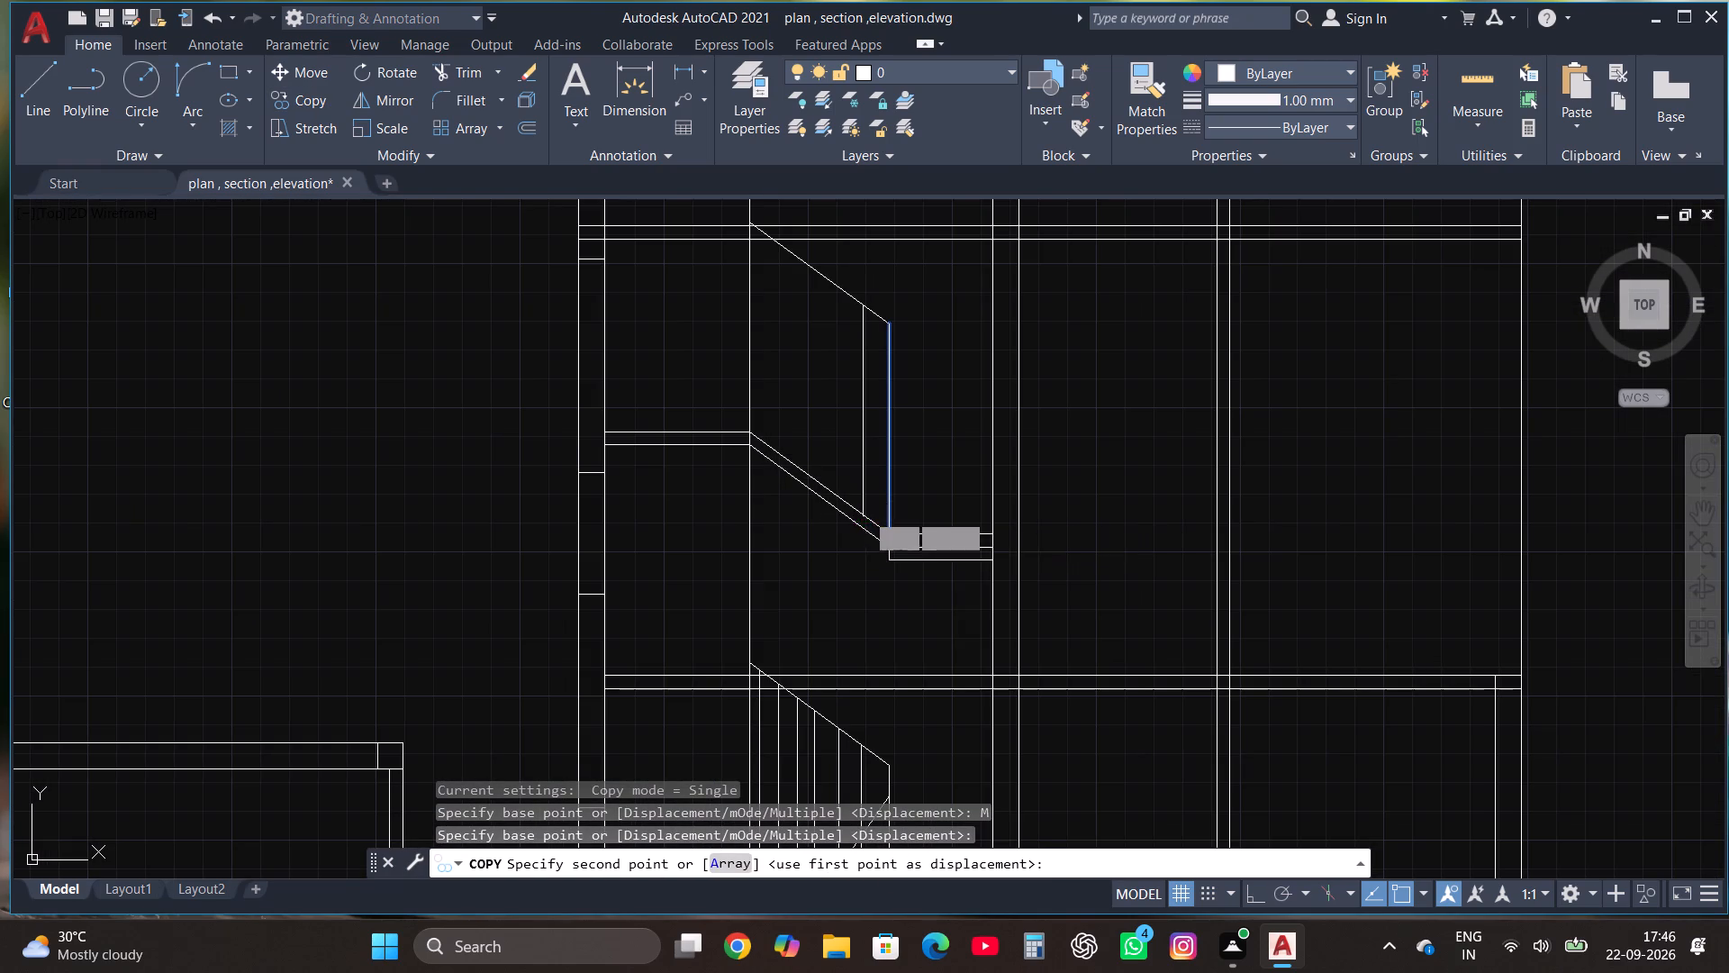
pyautogui.click(837, 496)
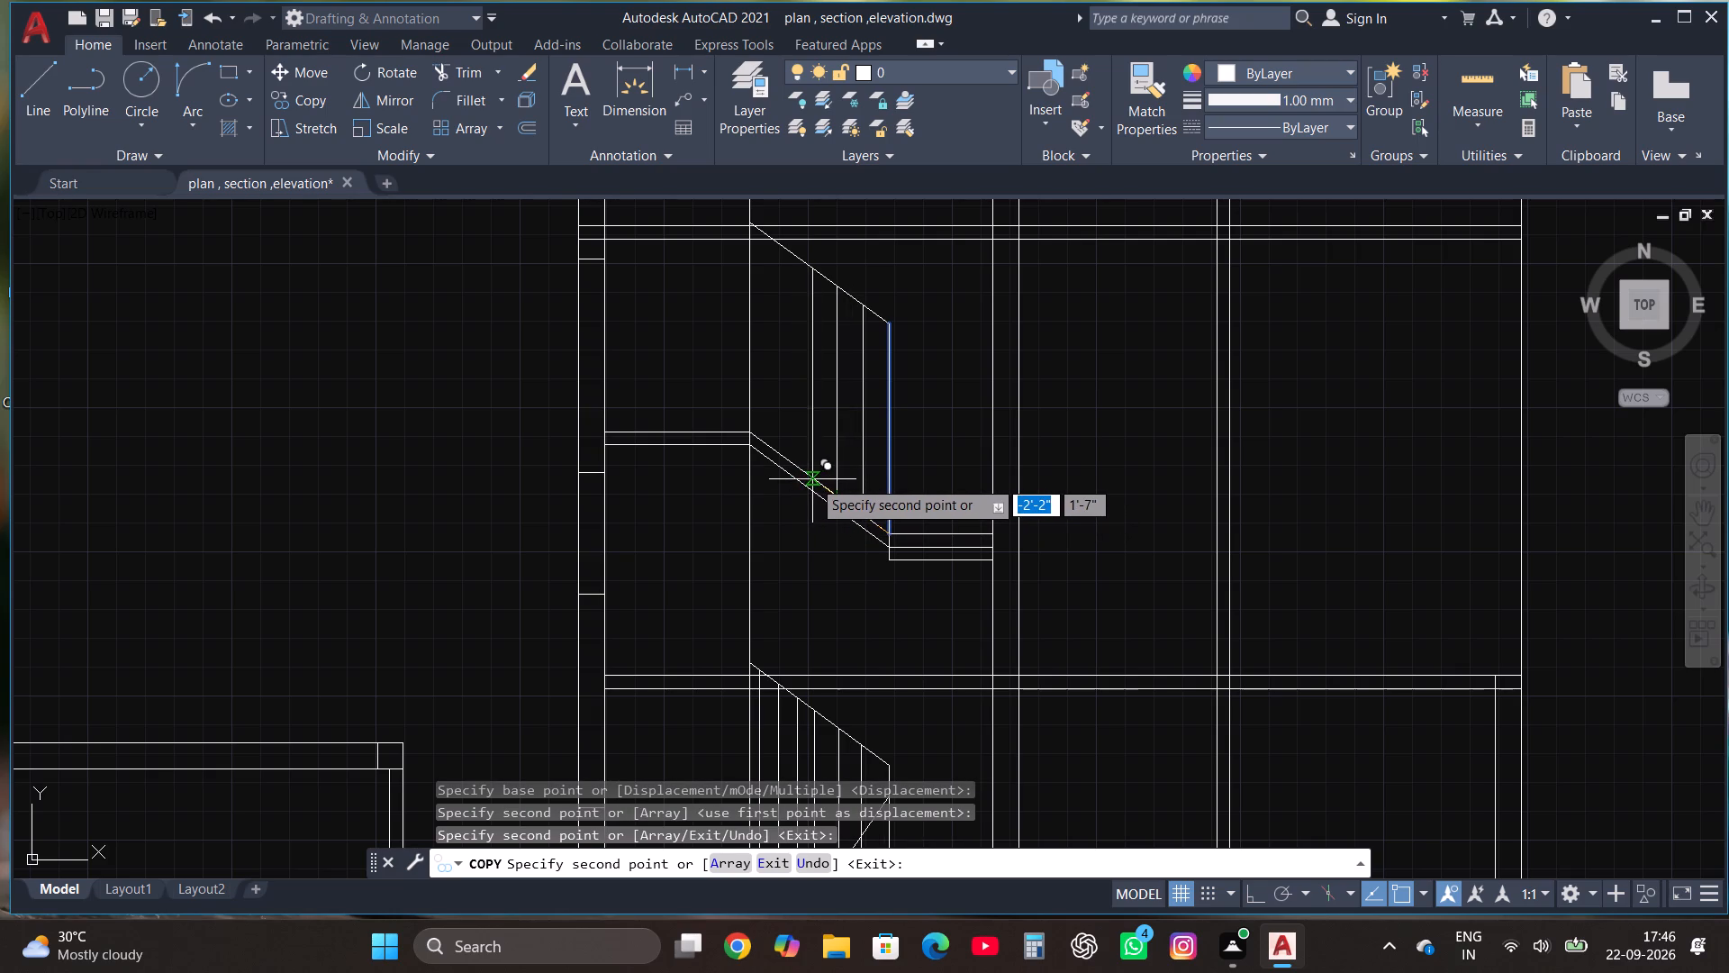
pyautogui.click(811, 479)
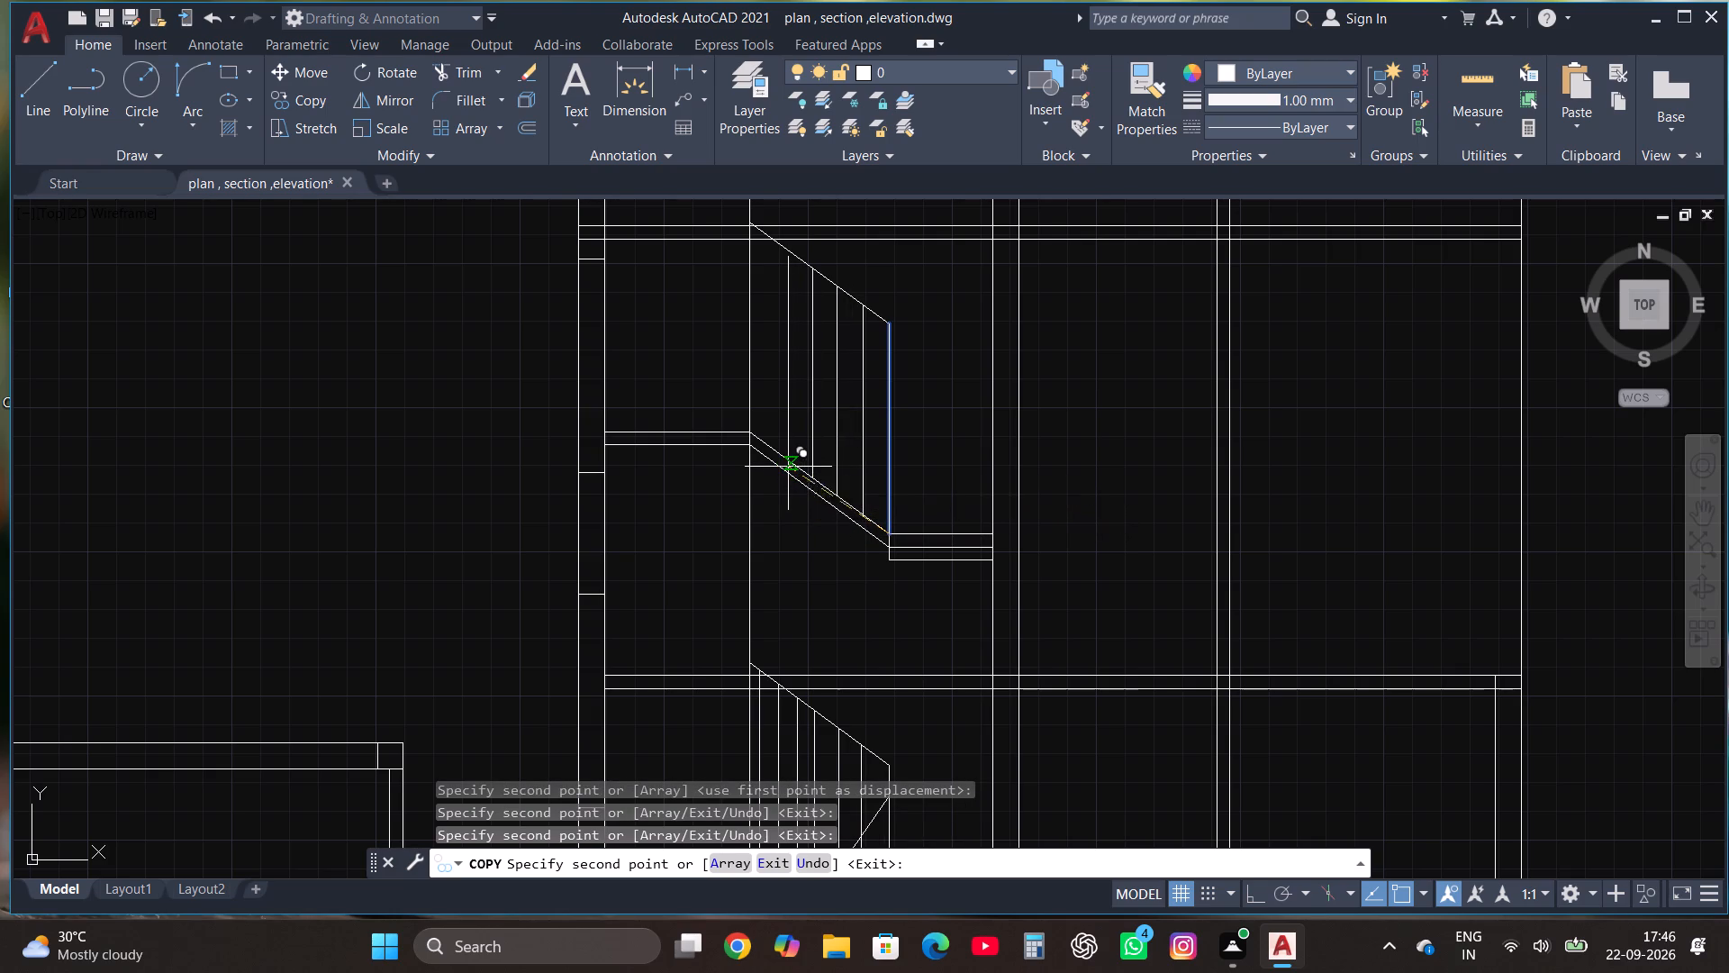
pyautogui.click(782, 461)
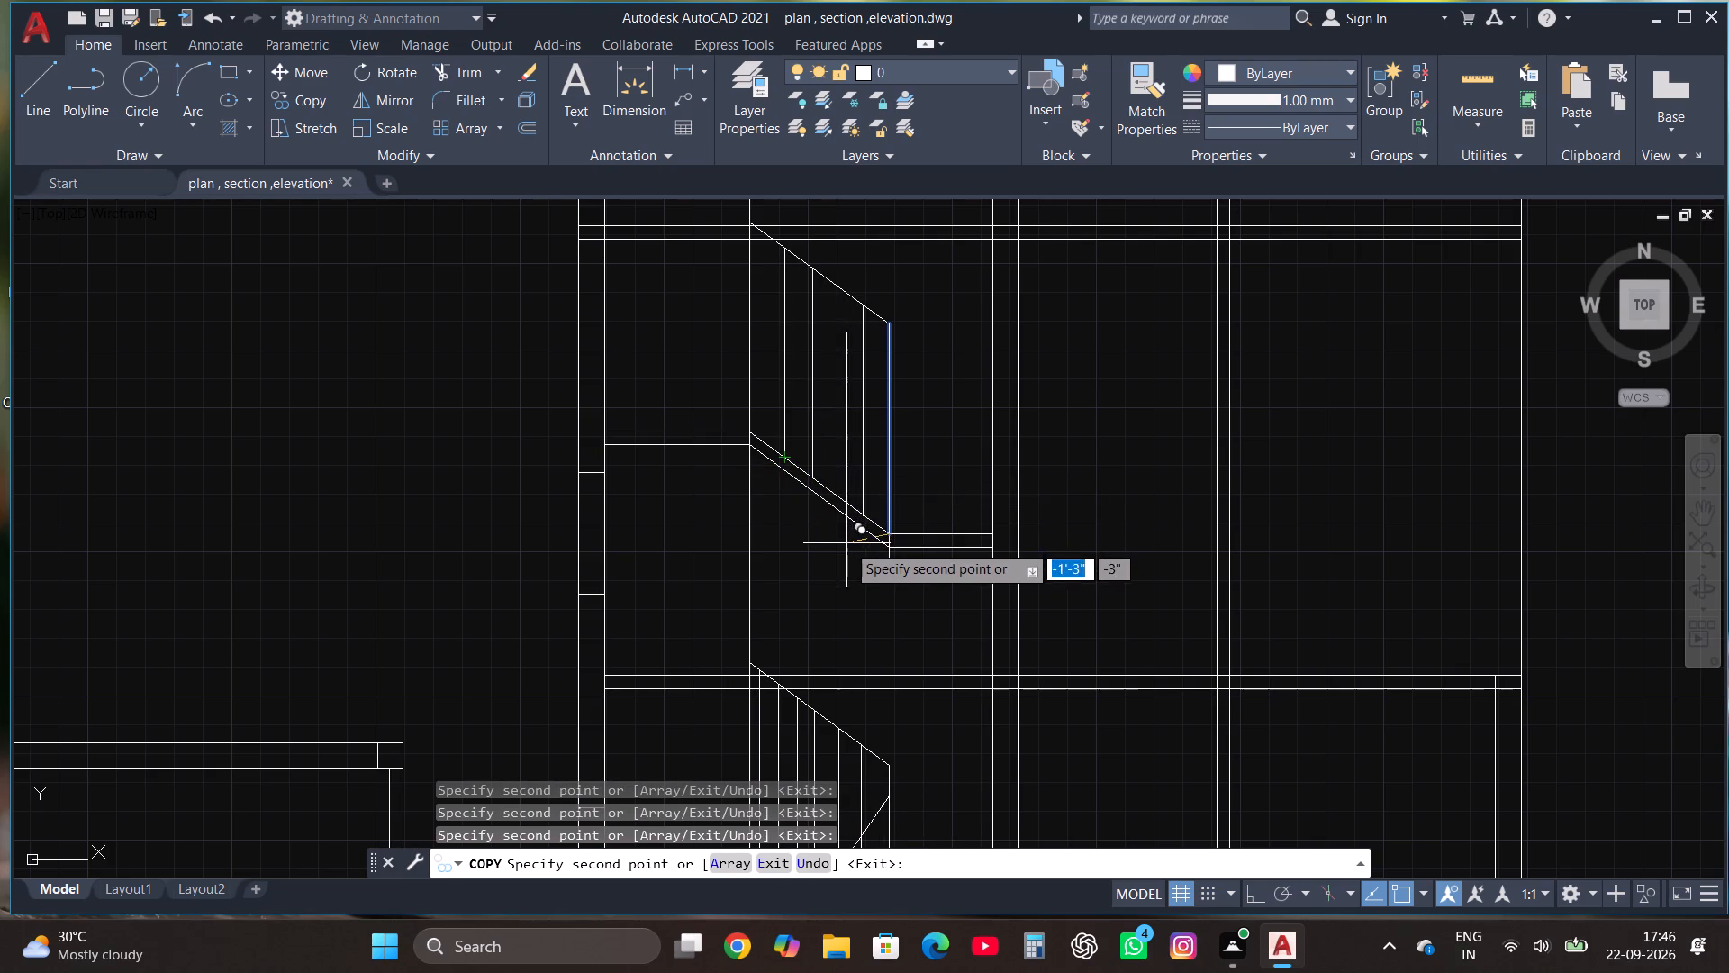
pyautogui.press('Escape')
# Copy the end vertical of the top storey's railing once, about 7" up the flight.
pyautogui.scroll(3, 805, 309)
pyautogui.scroll(-3, 816, 329)
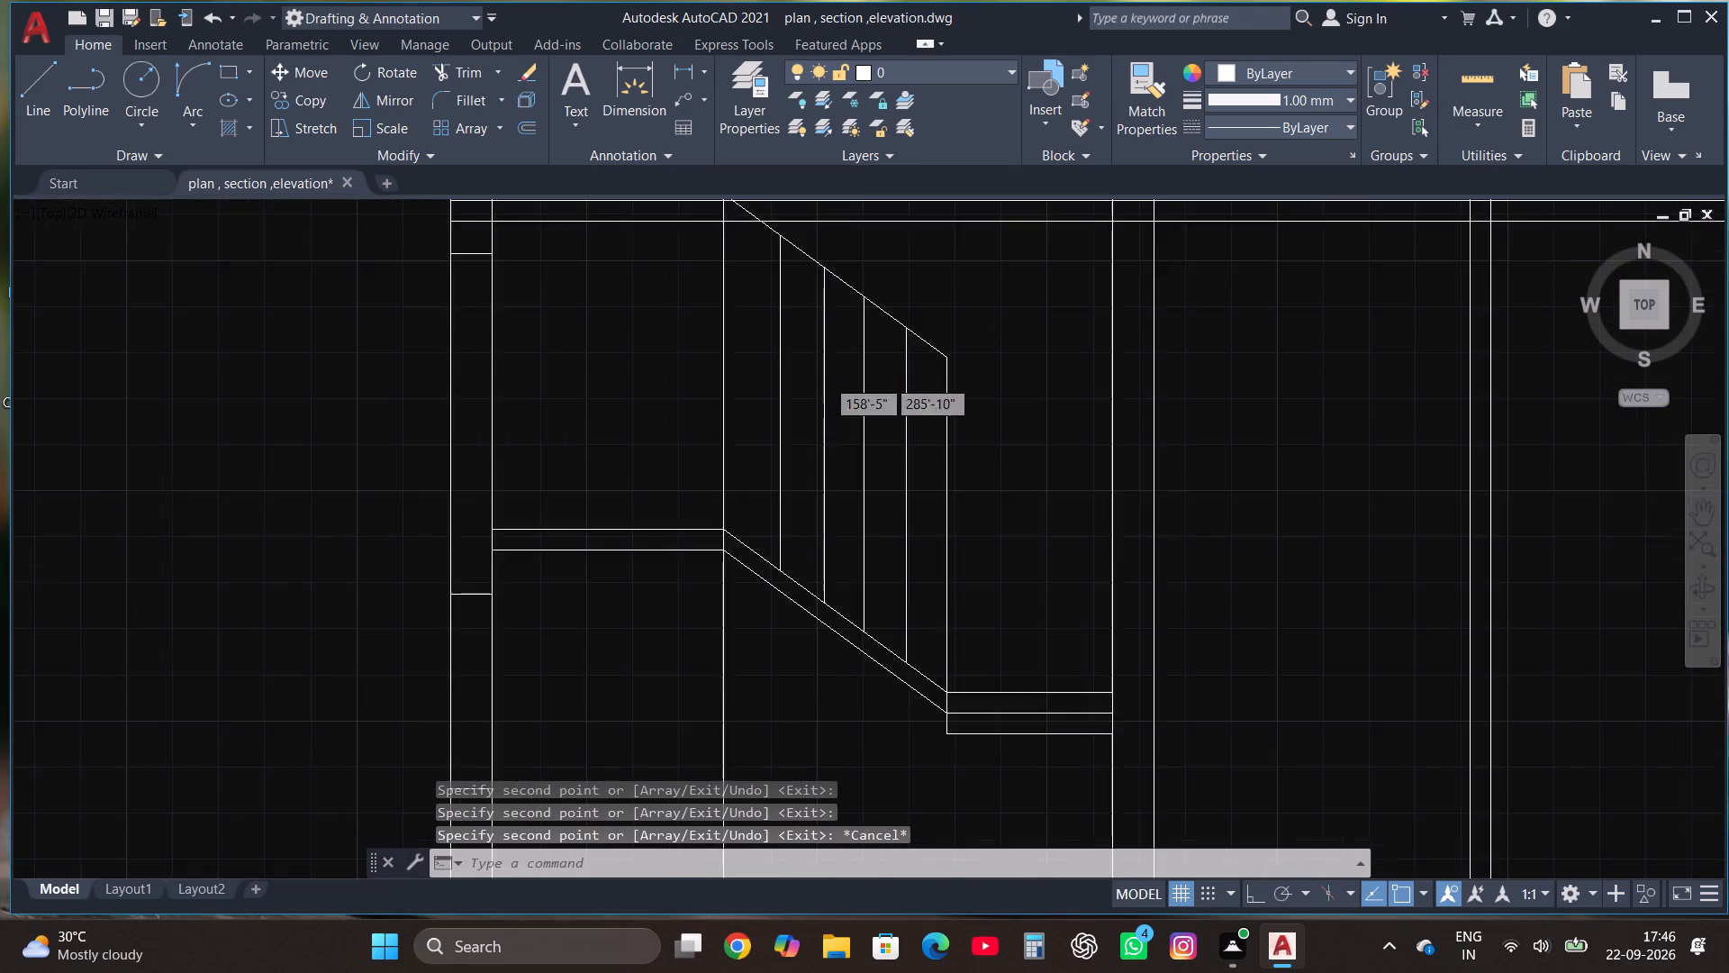
pyautogui.scroll(-2, 879, 605)
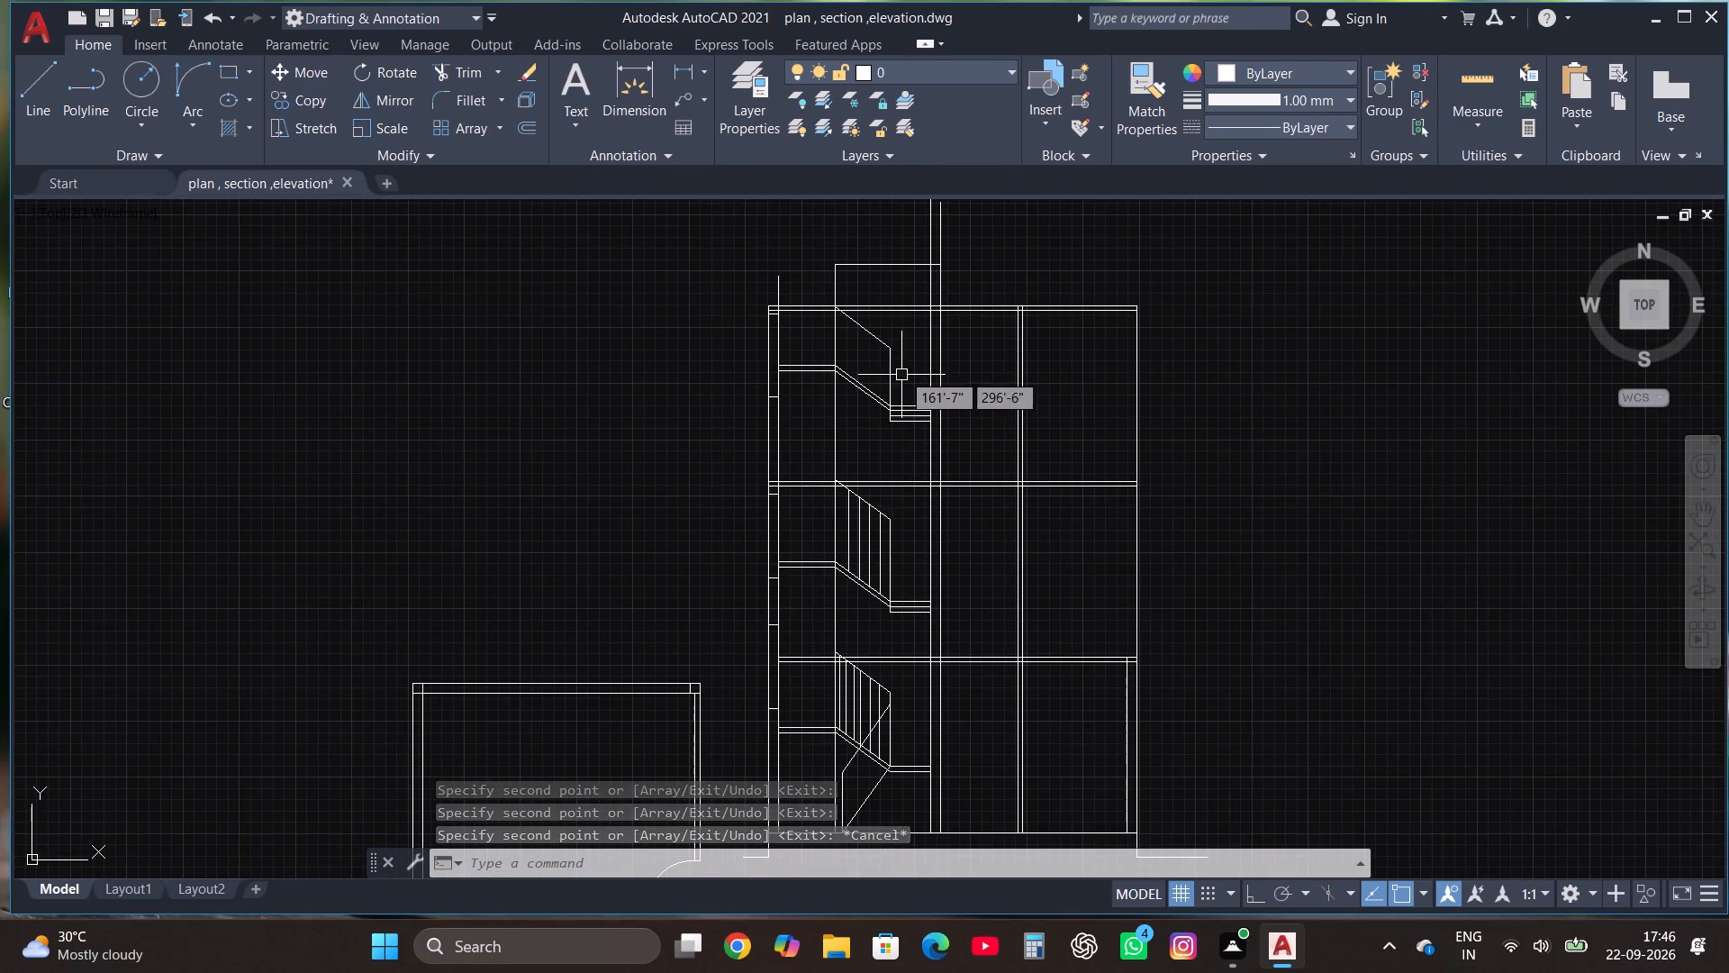
pyautogui.scroll(2, 901, 370)
pyautogui.click(871, 399)
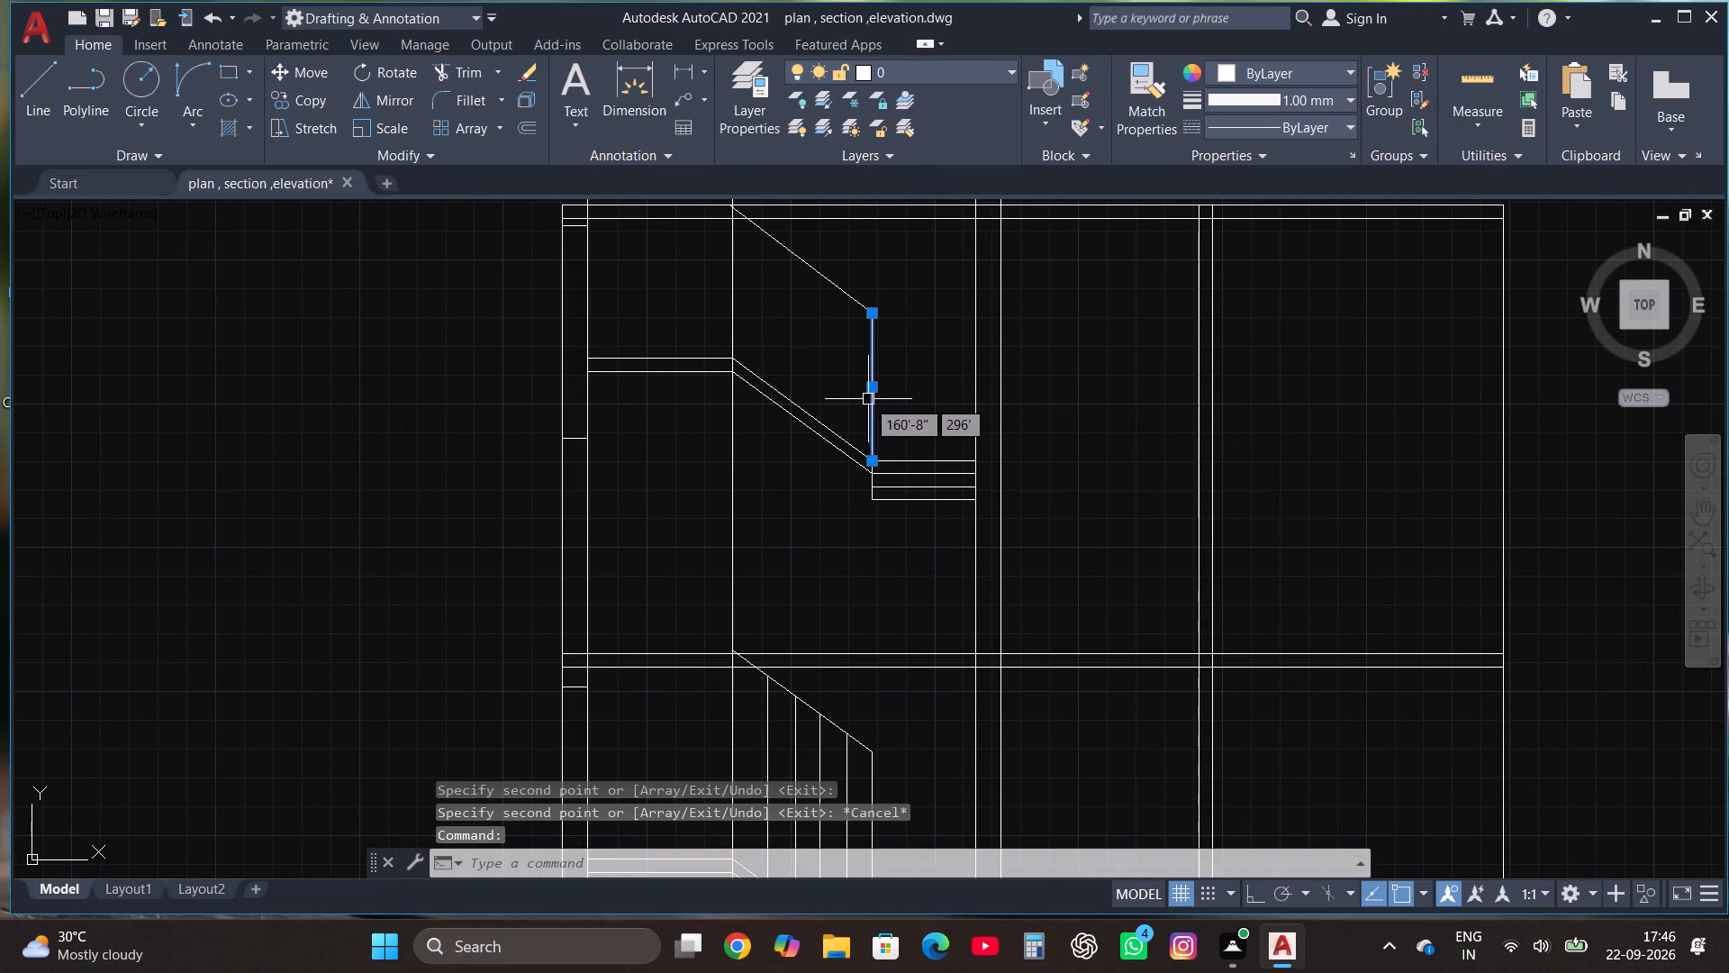
pyautogui.click(316, 104)
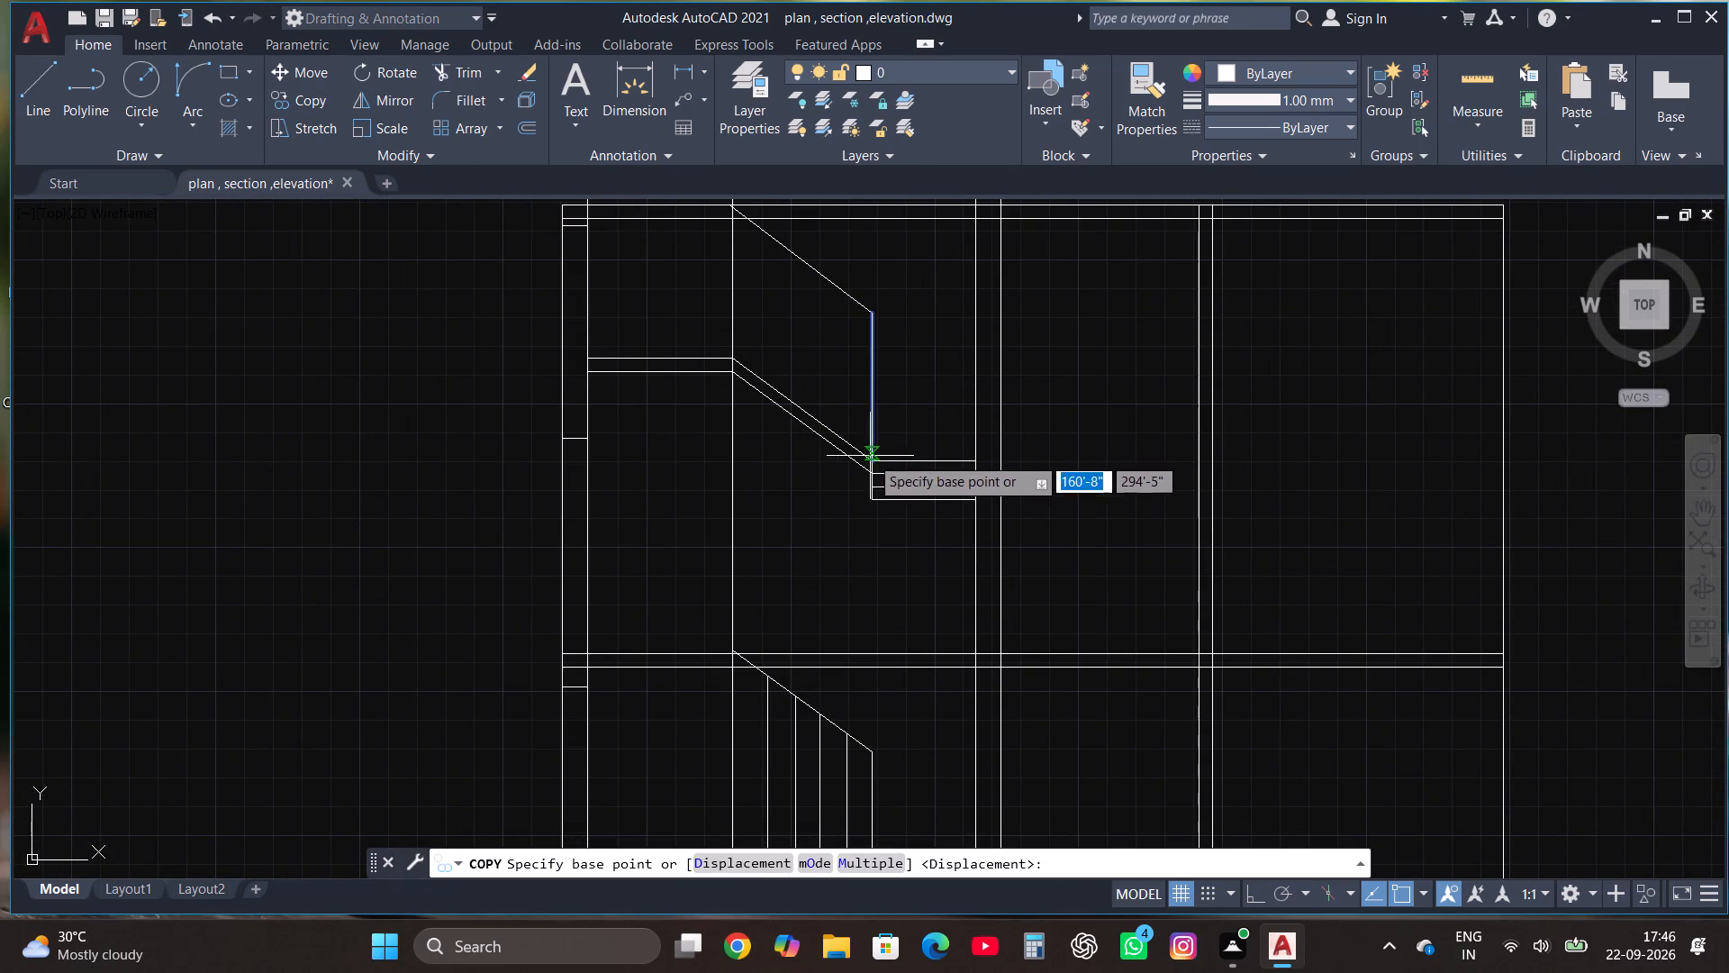
pyautogui.click(874, 462)
pyautogui.click(850, 445)
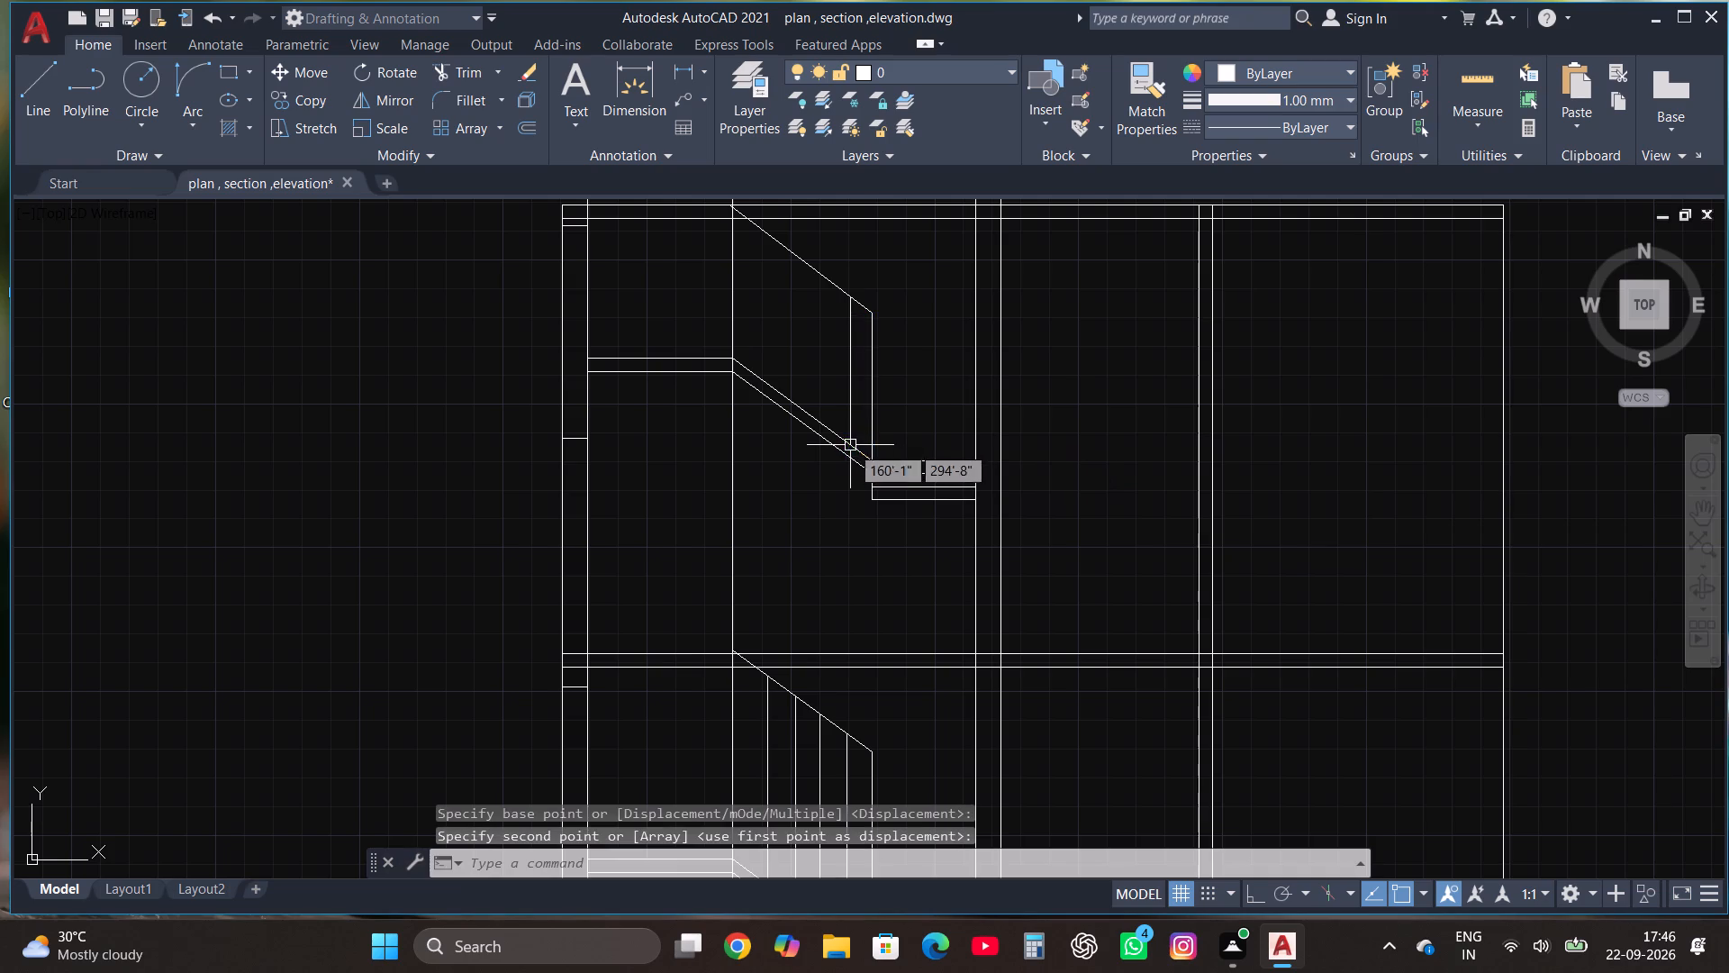
# Make four more copies of the new top-storey railing vertical, spaced along the flight up to its upper end.
pyautogui.click(849, 398)
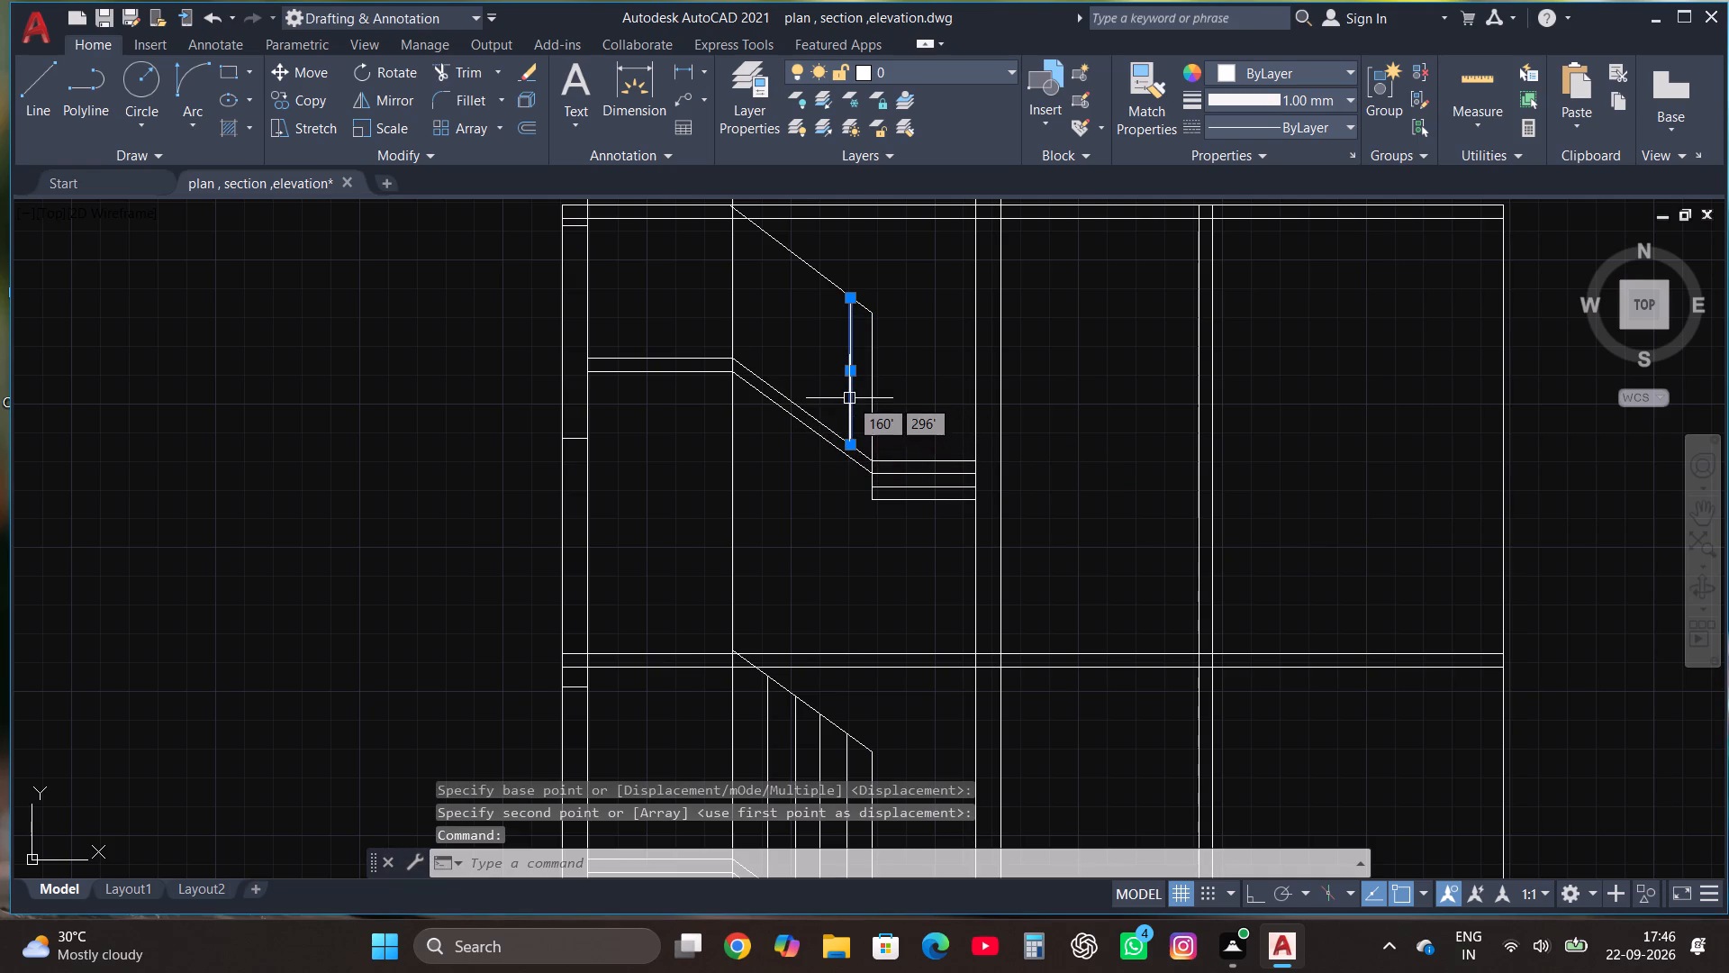
pyautogui.click(318, 88)
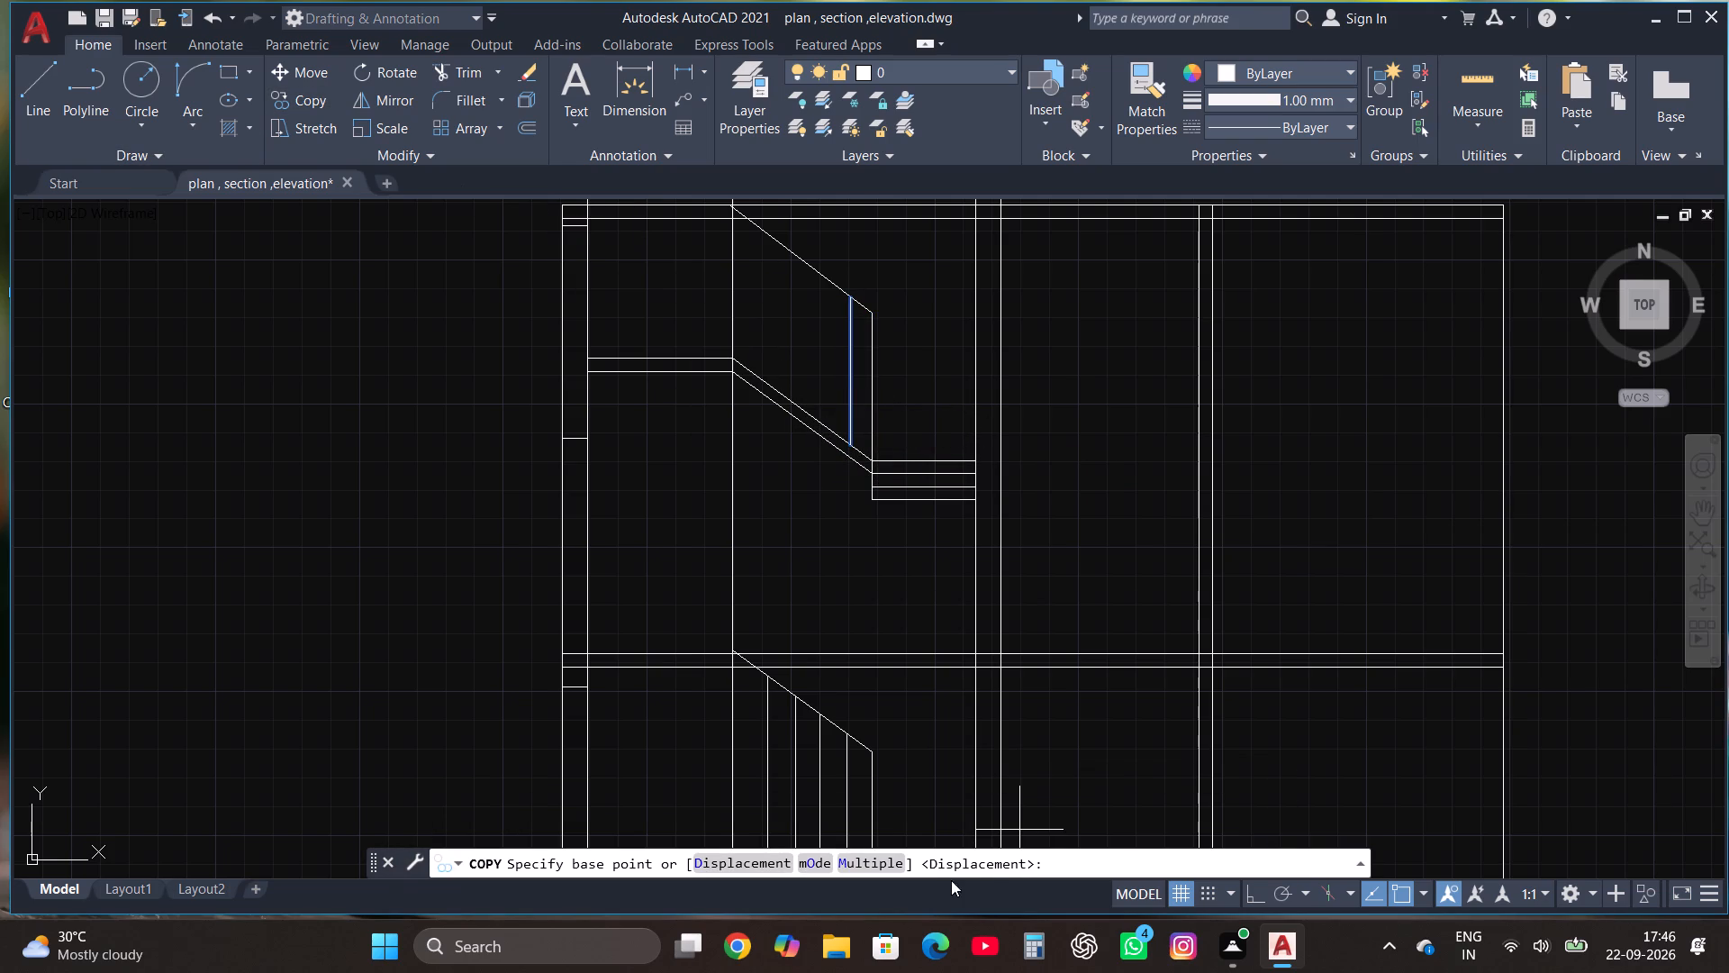
pyautogui.click(879, 858)
pyautogui.scroll(2, 825, 389)
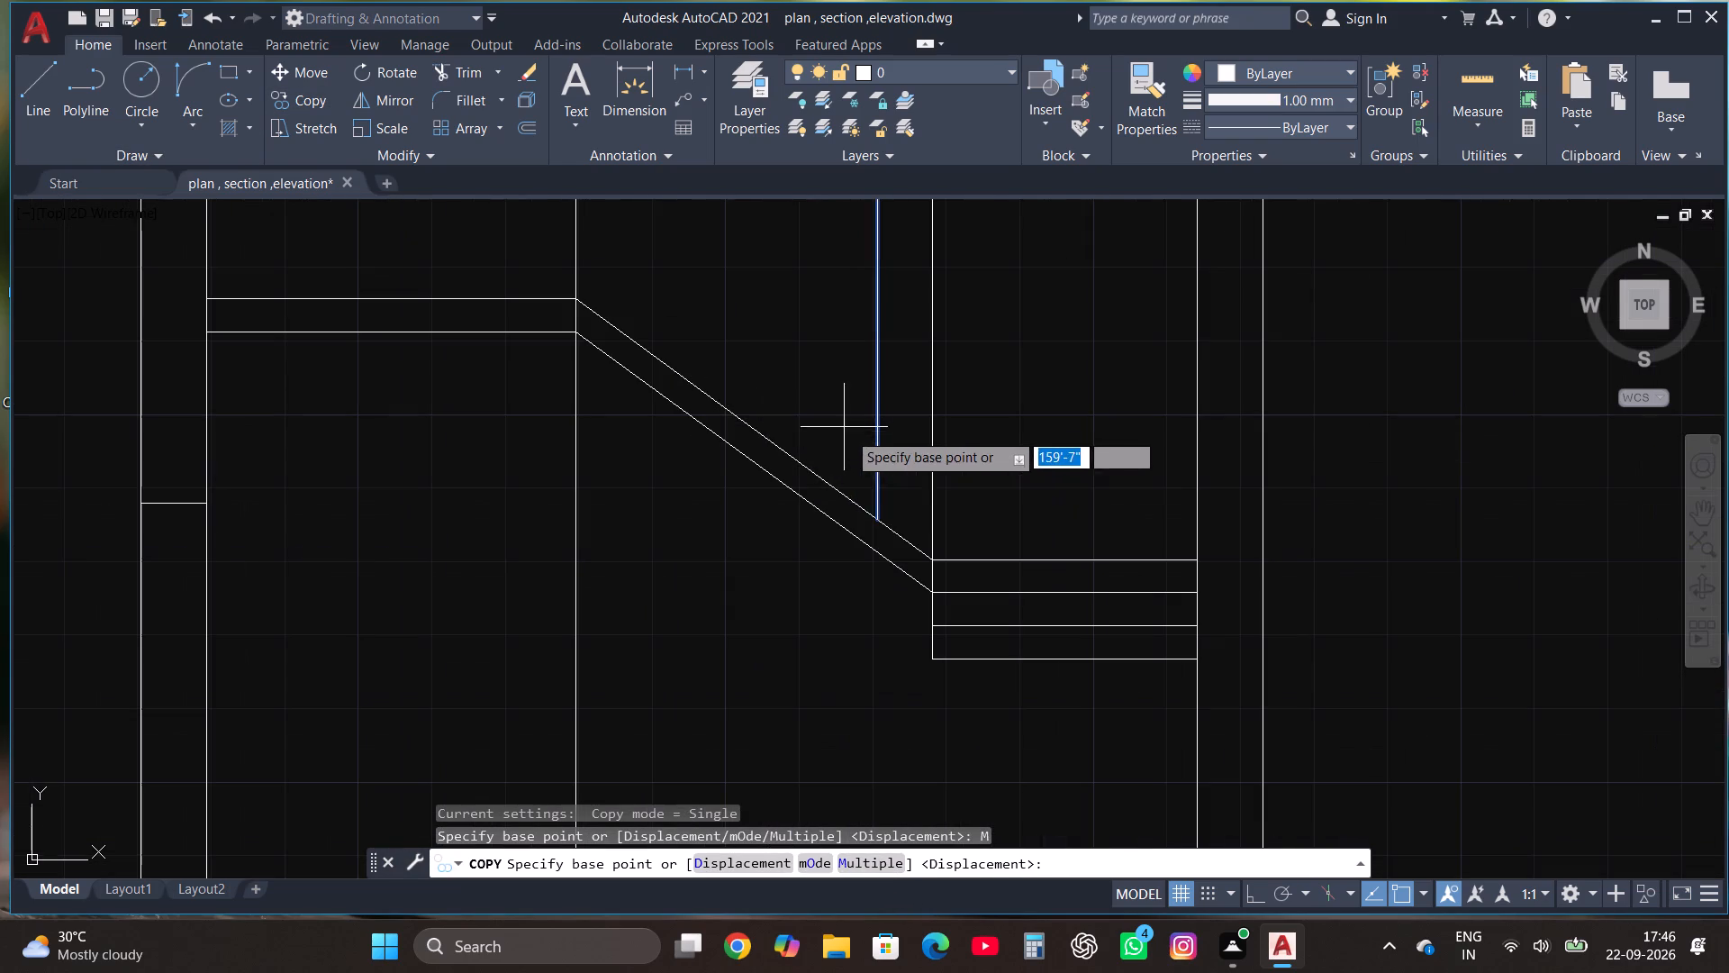
pyautogui.click(875, 521)
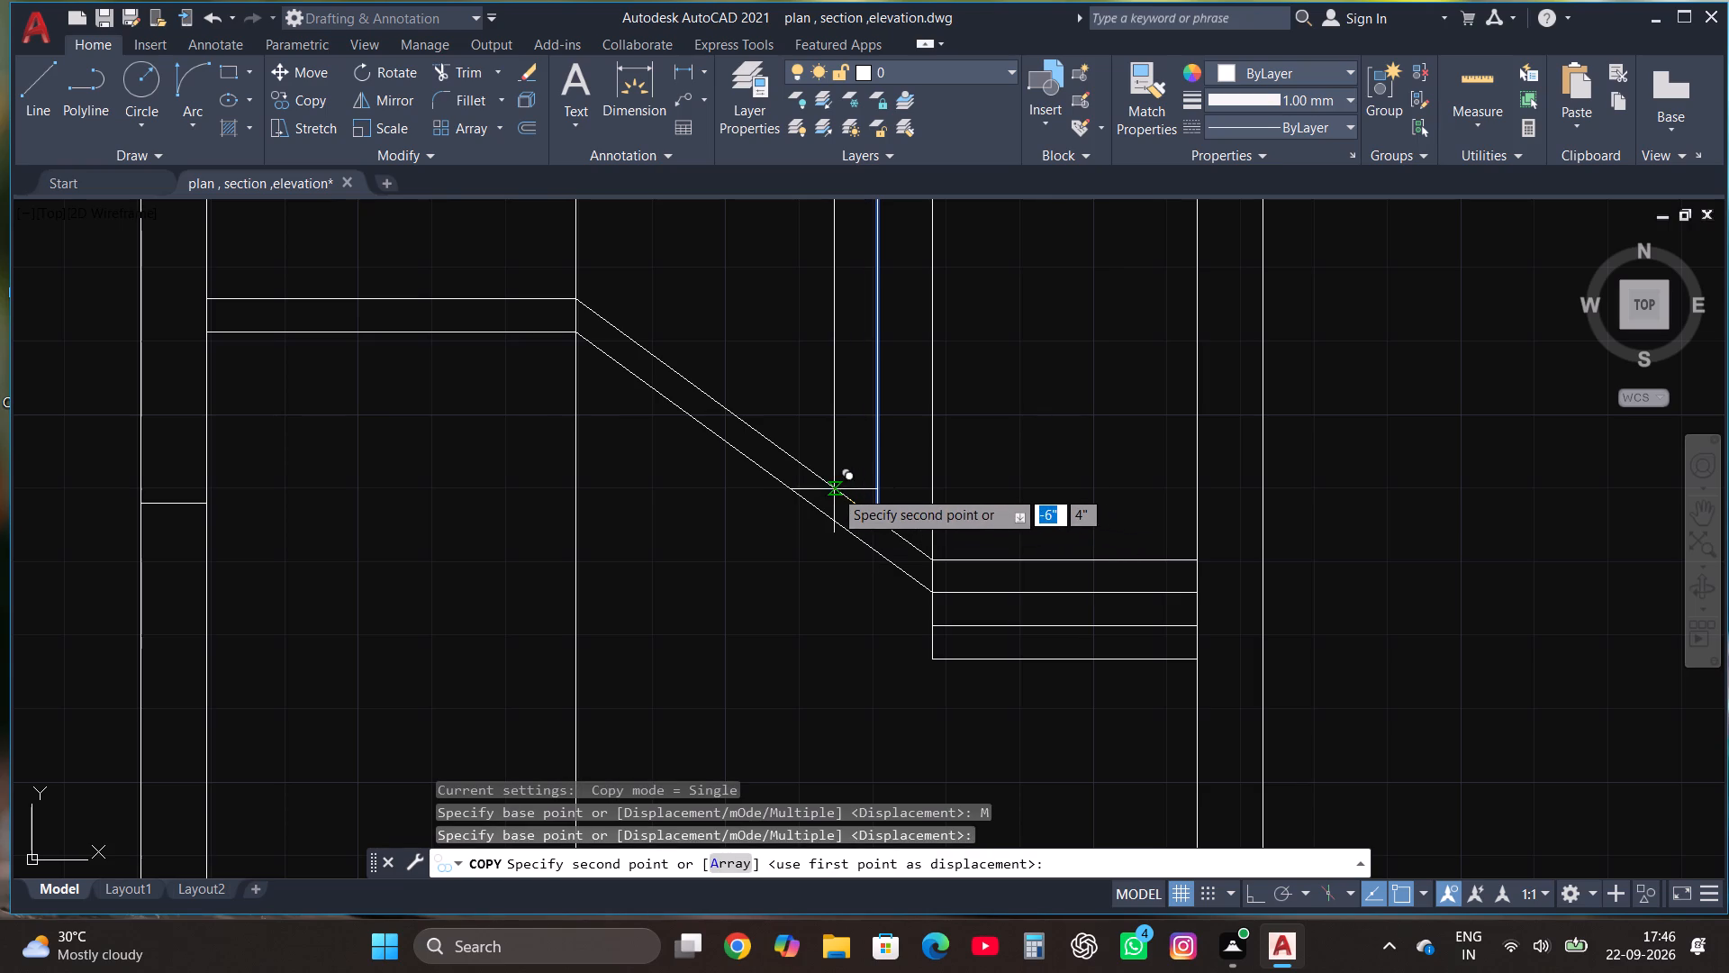
pyautogui.click(825, 487)
pyautogui.scroll(-2, 825, 487)
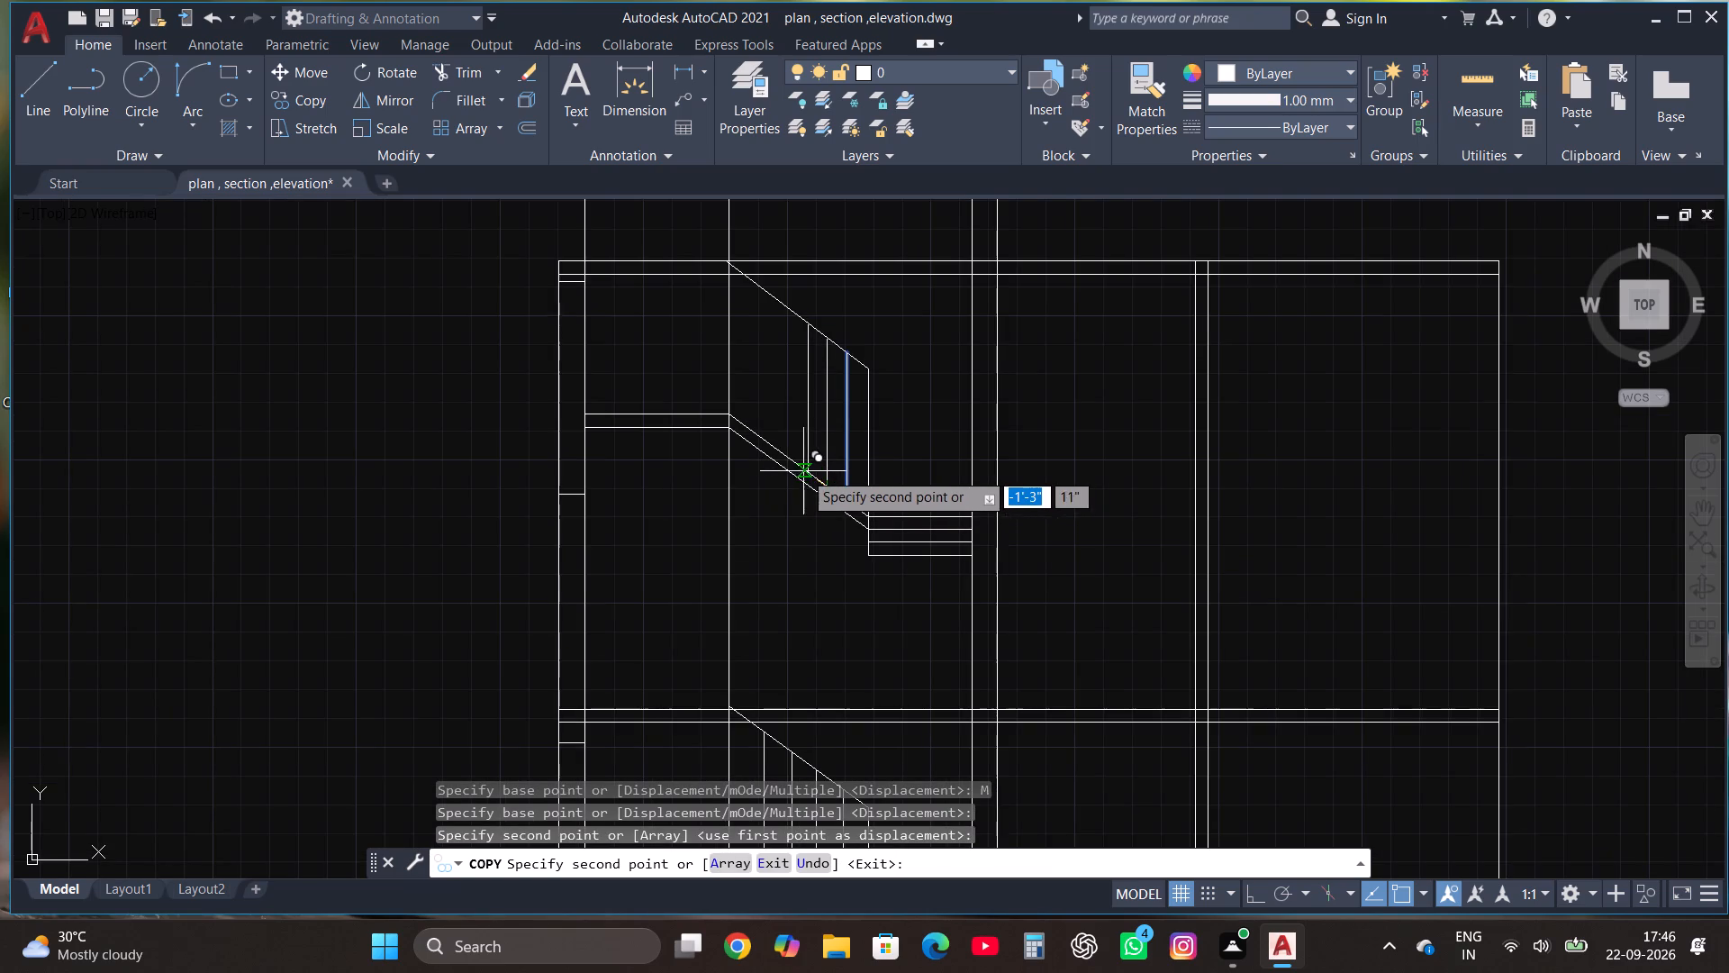
pyautogui.click(795, 468)
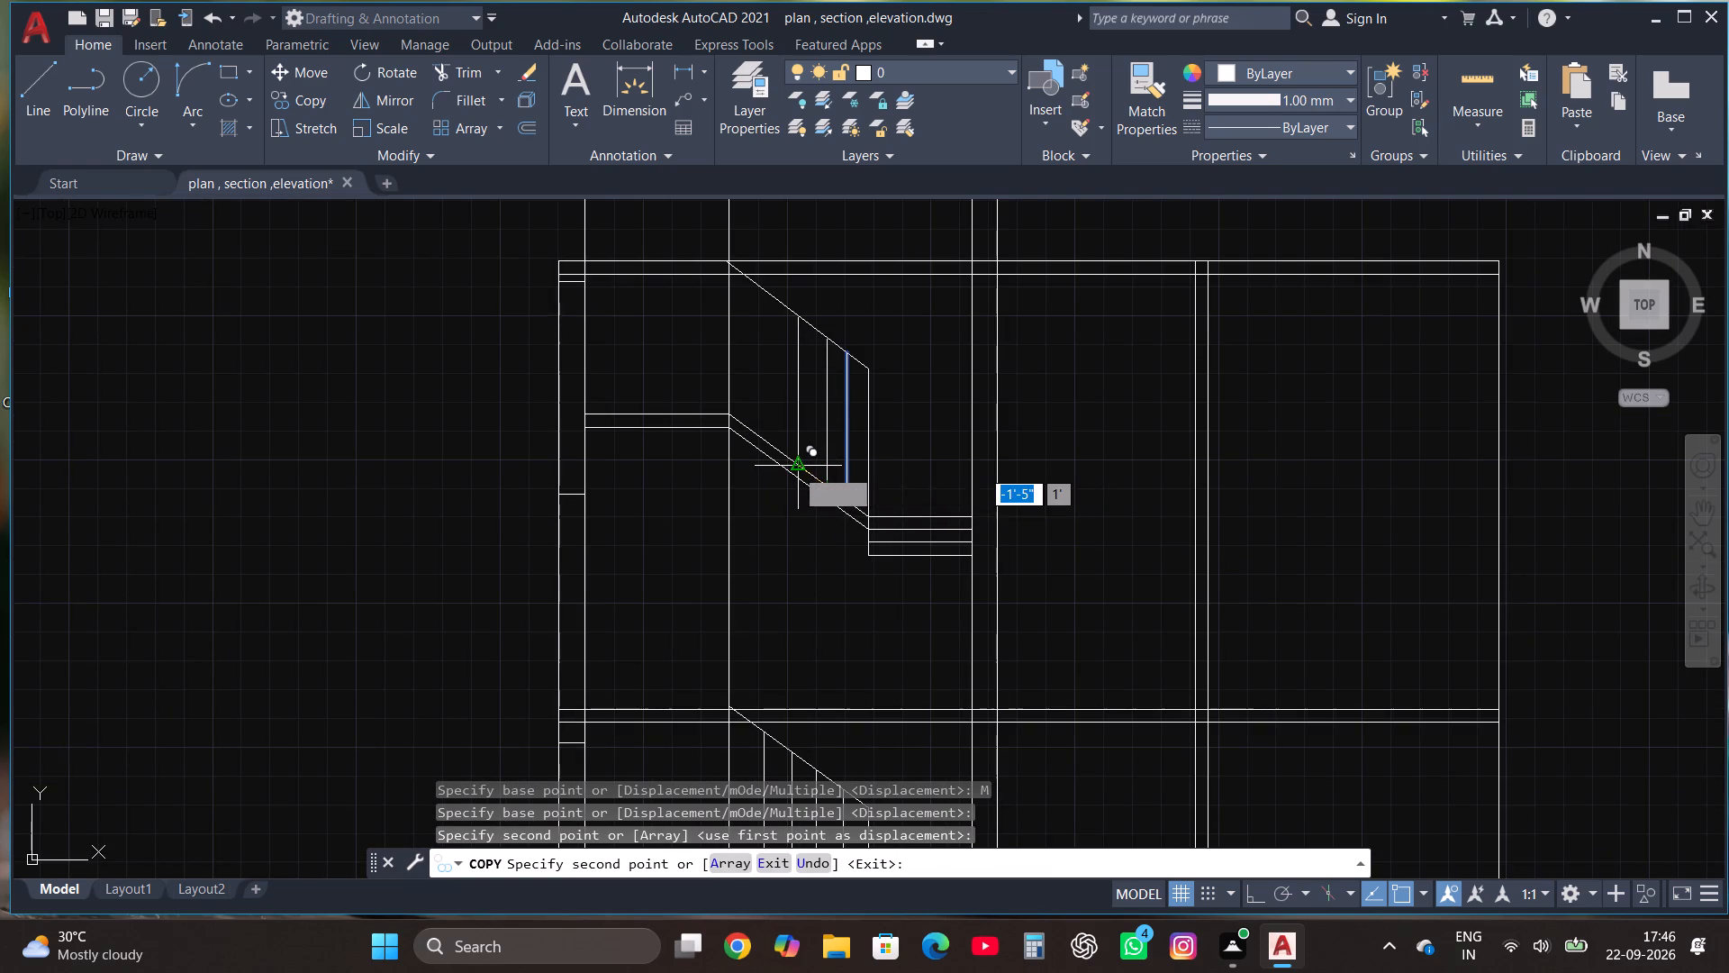
pyautogui.click(771, 447)
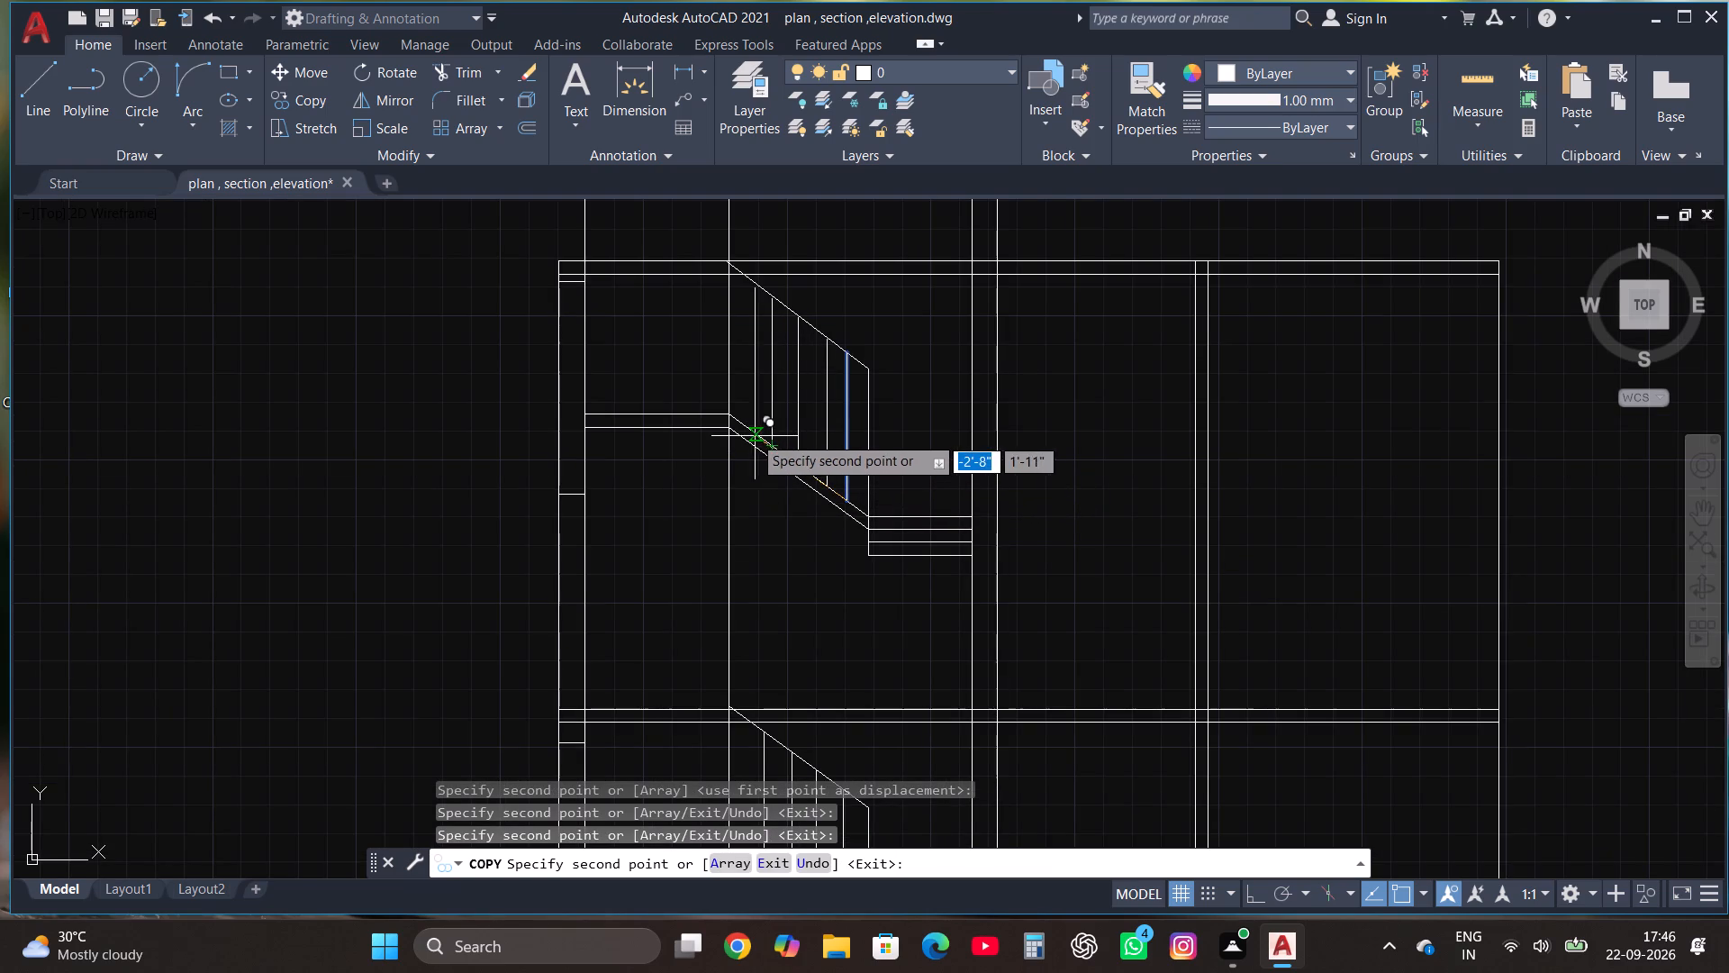
pyautogui.click(748, 429)
pyautogui.press('Escape')
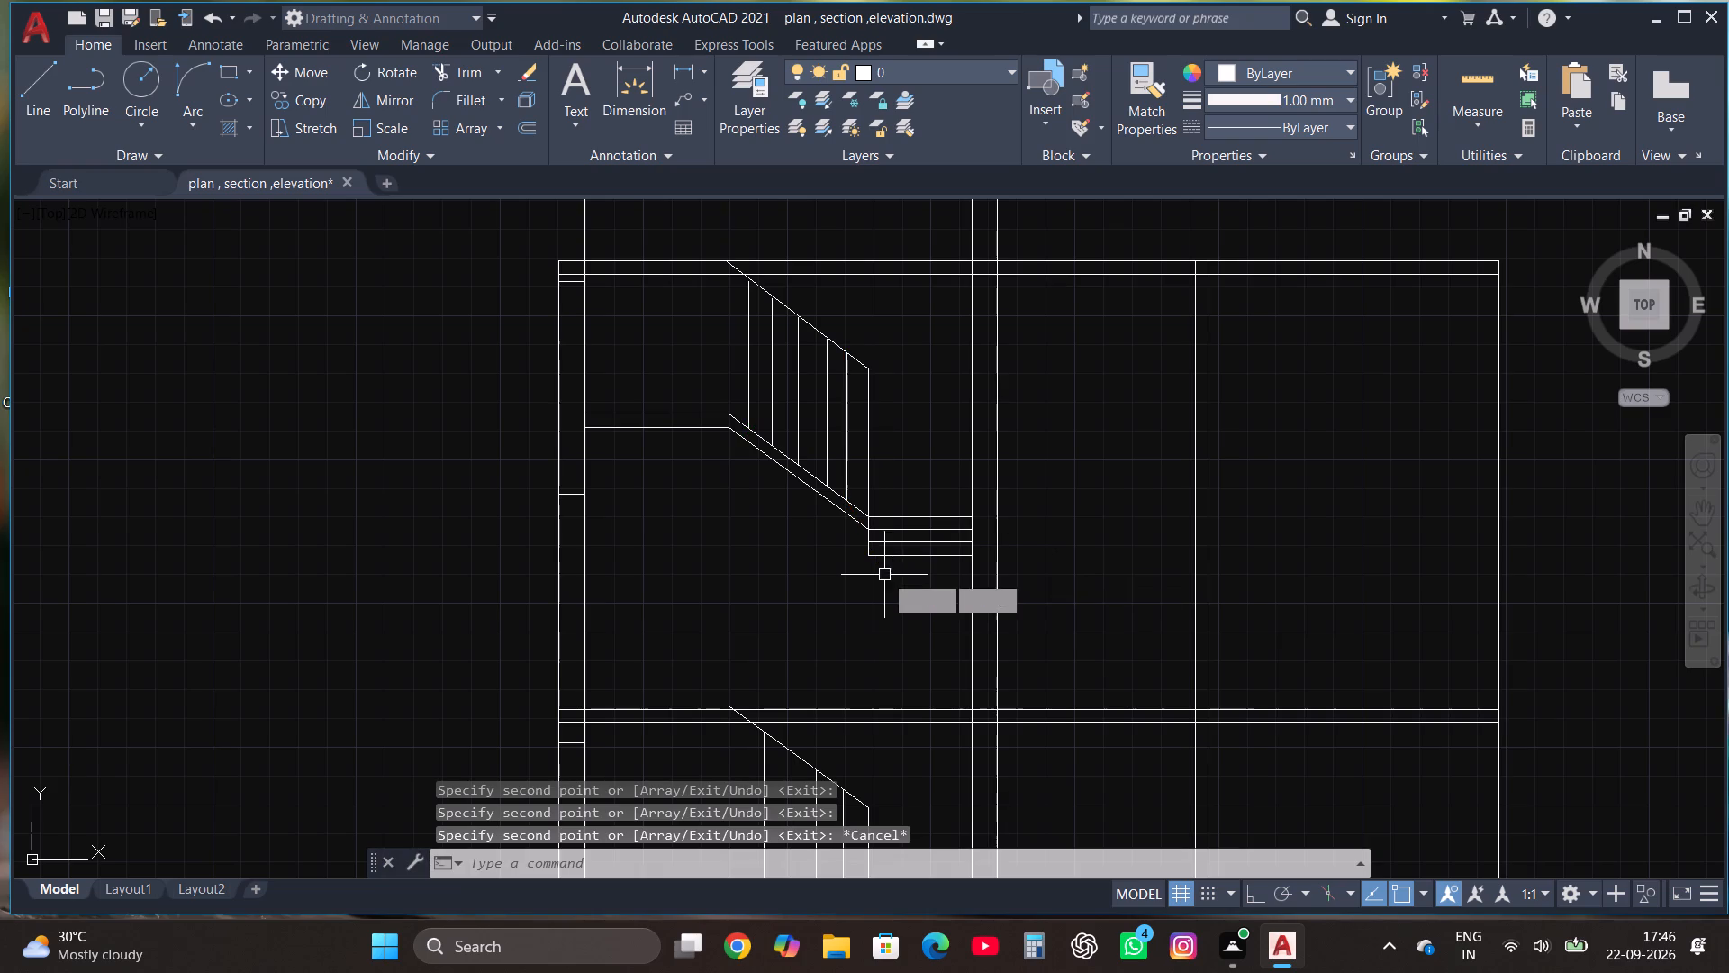
# Draw a slanted line from the upper part of the middle railing's end vertical down to the top end of the lowest railing's slanted line.
pyautogui.scroll(3, 801, 370)
pyautogui.scroll(-2, 799, 366)
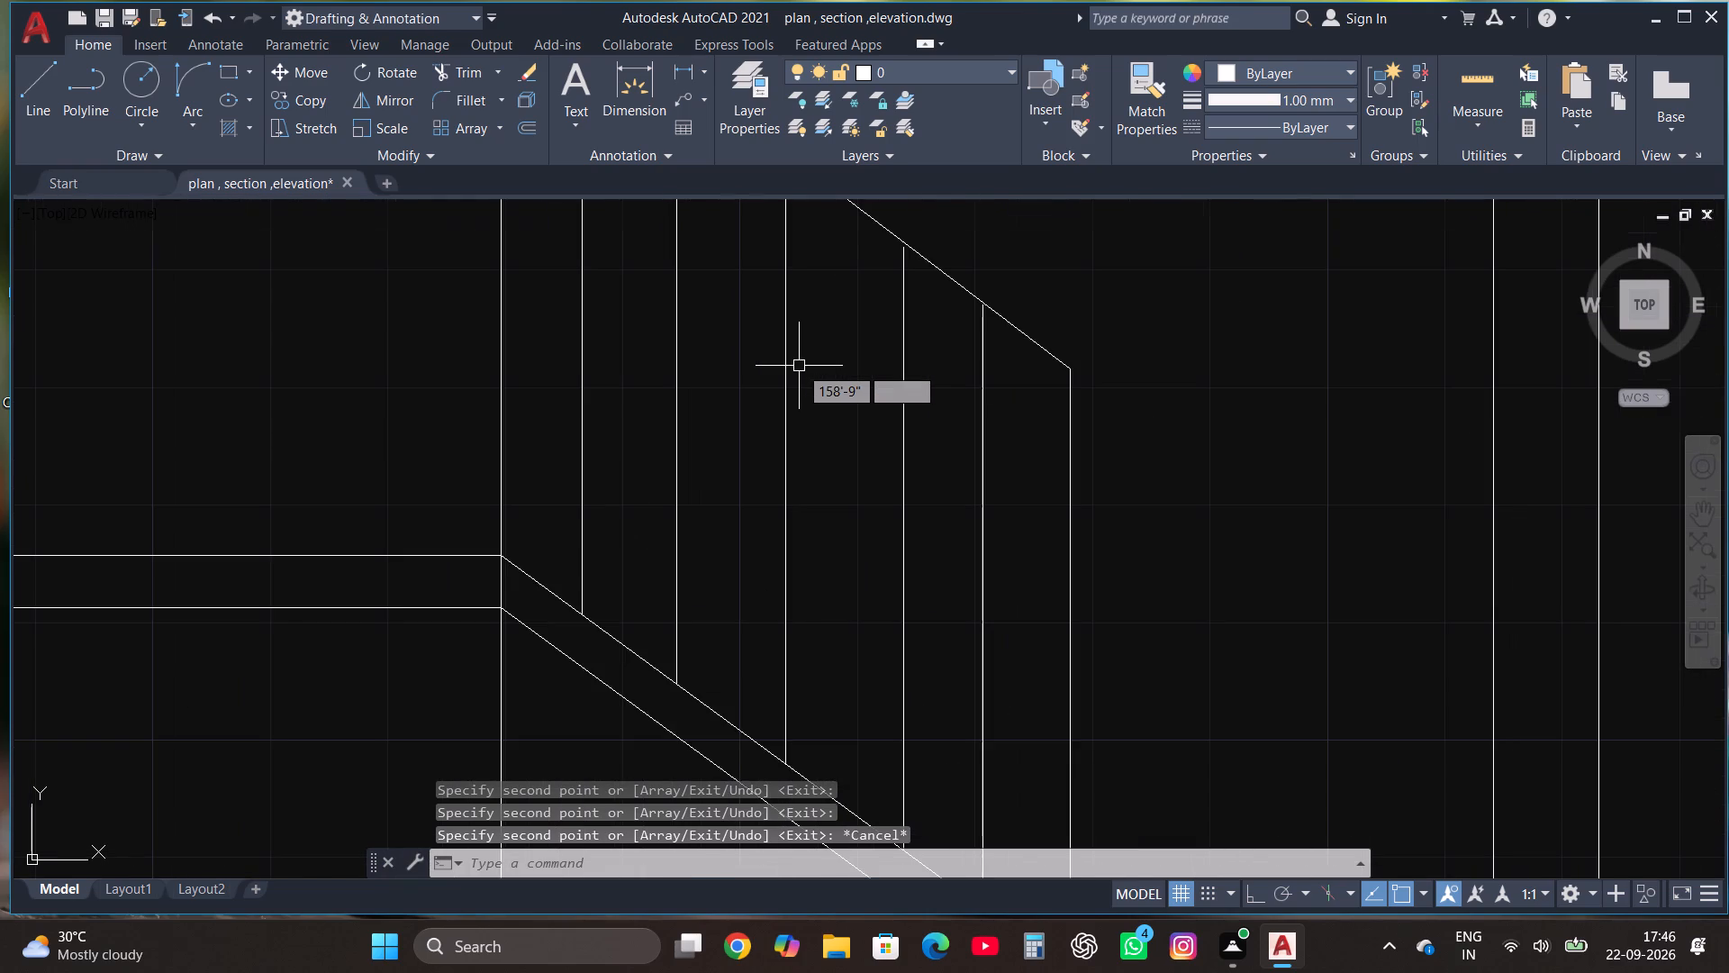
pyautogui.scroll(-3, 799, 366)
pyautogui.scroll(-2, 876, 511)
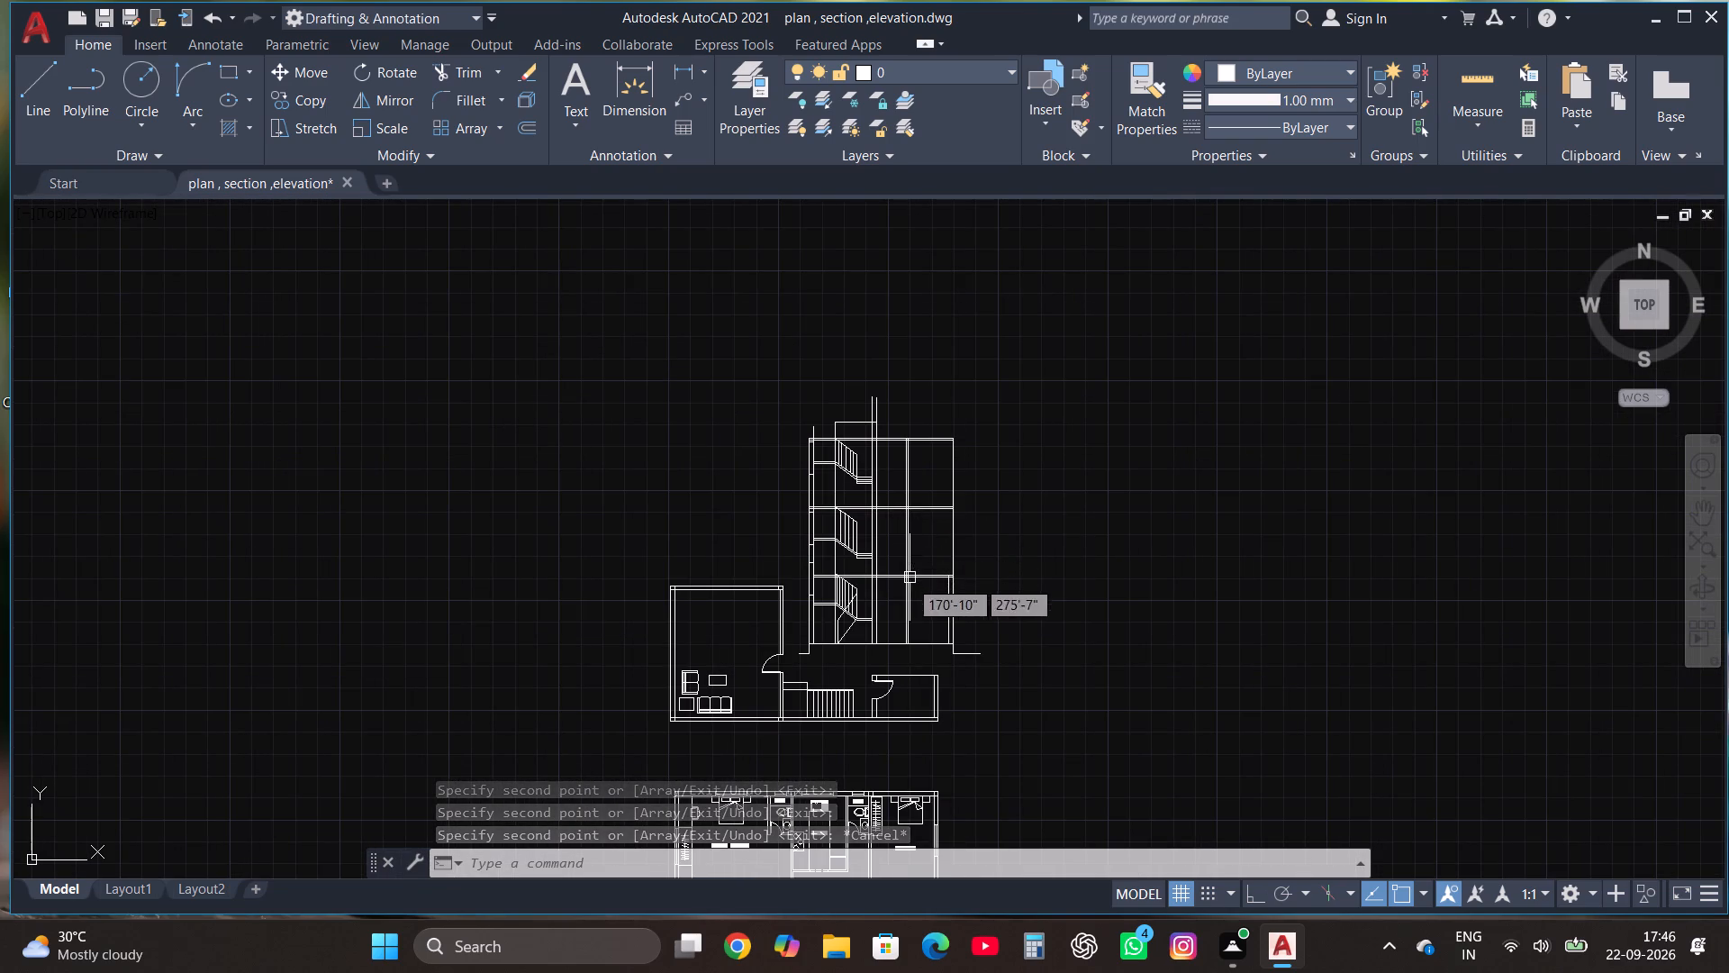
pyautogui.scroll(2, 860, 599)
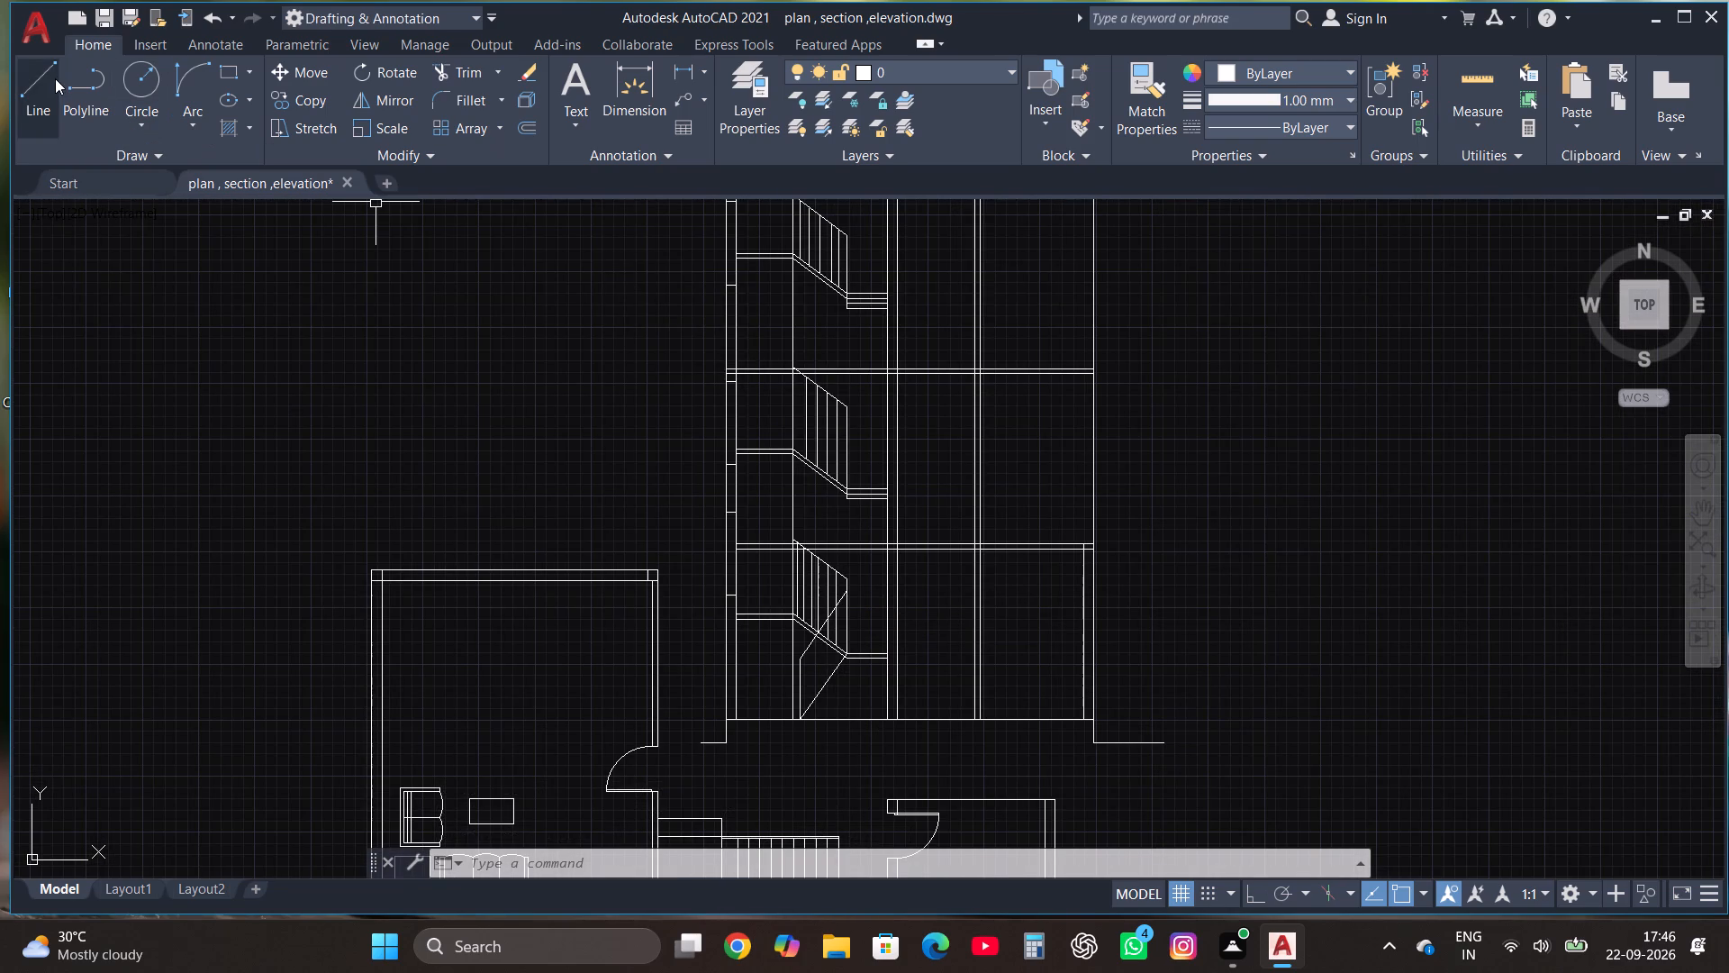
pyautogui.click(55, 78)
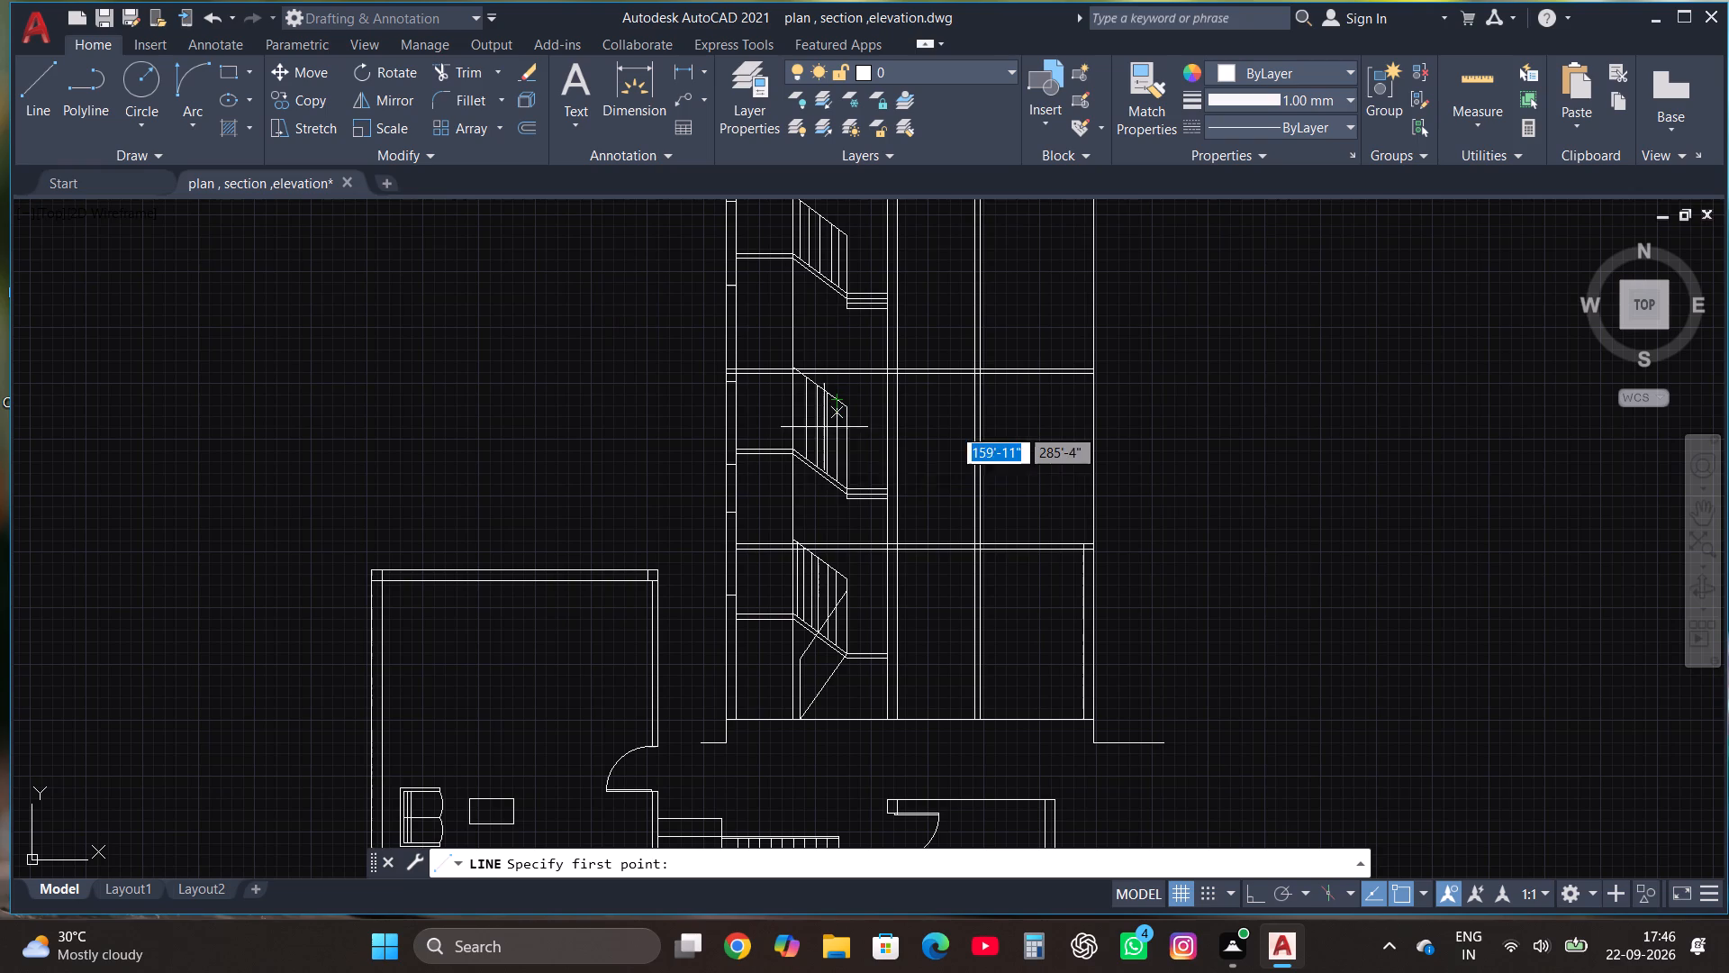
pyautogui.scroll(1, 792, 440)
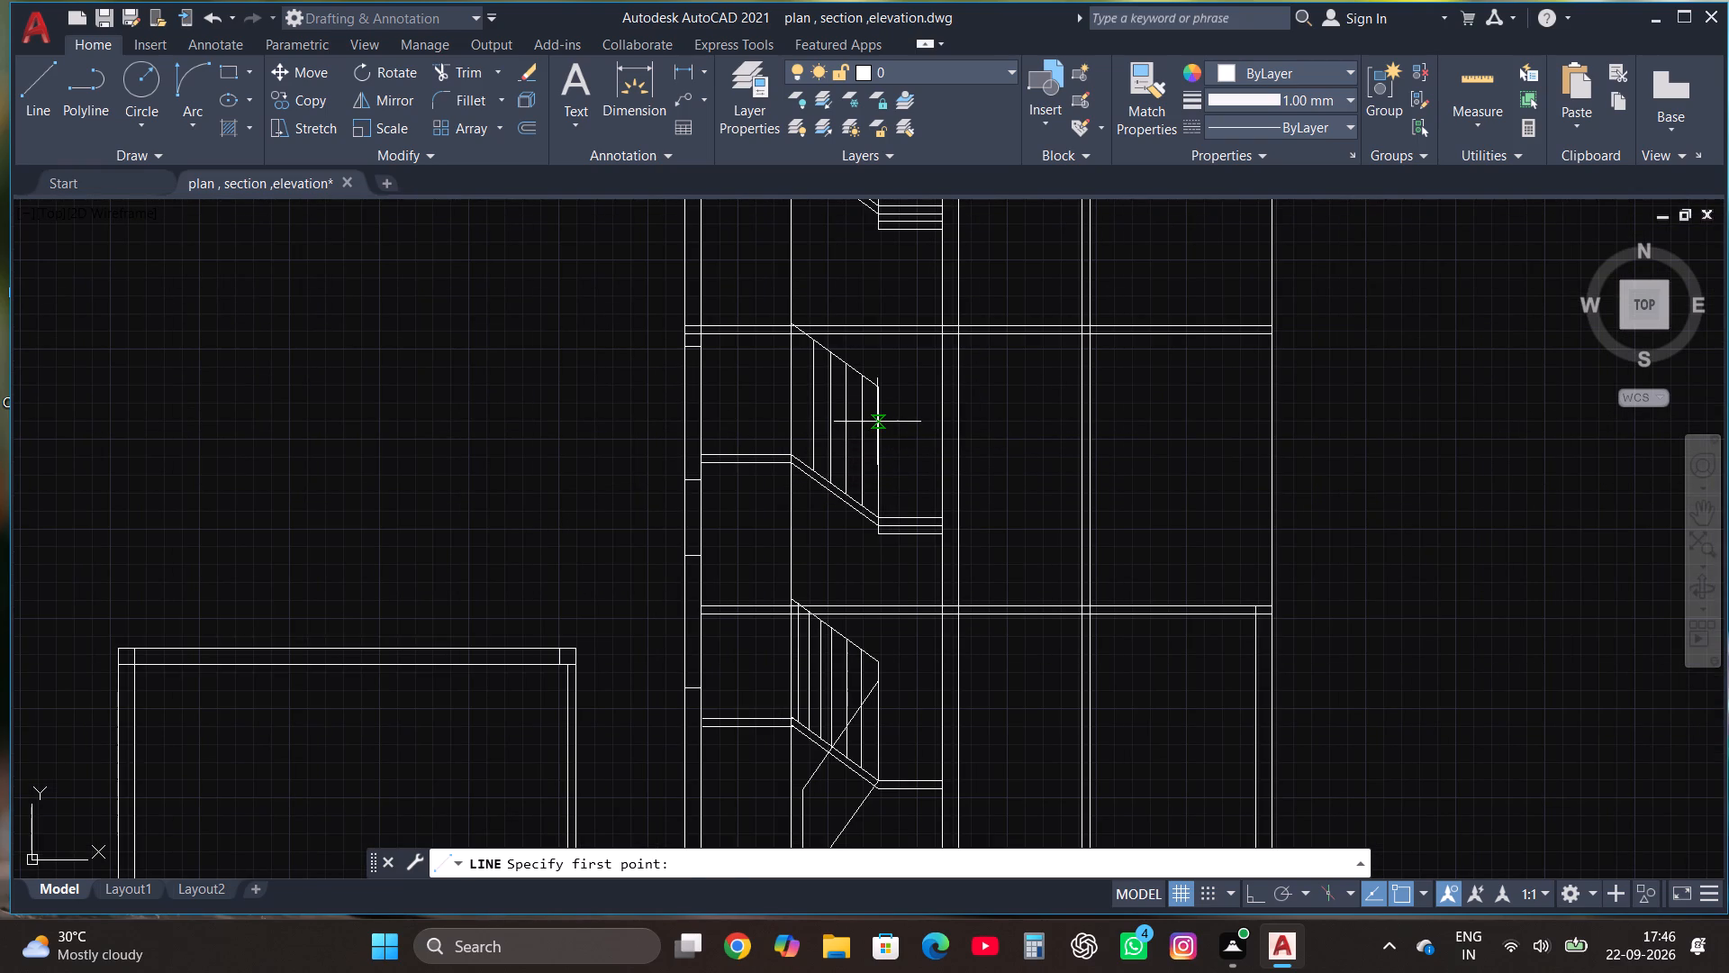
pyautogui.click(877, 422)
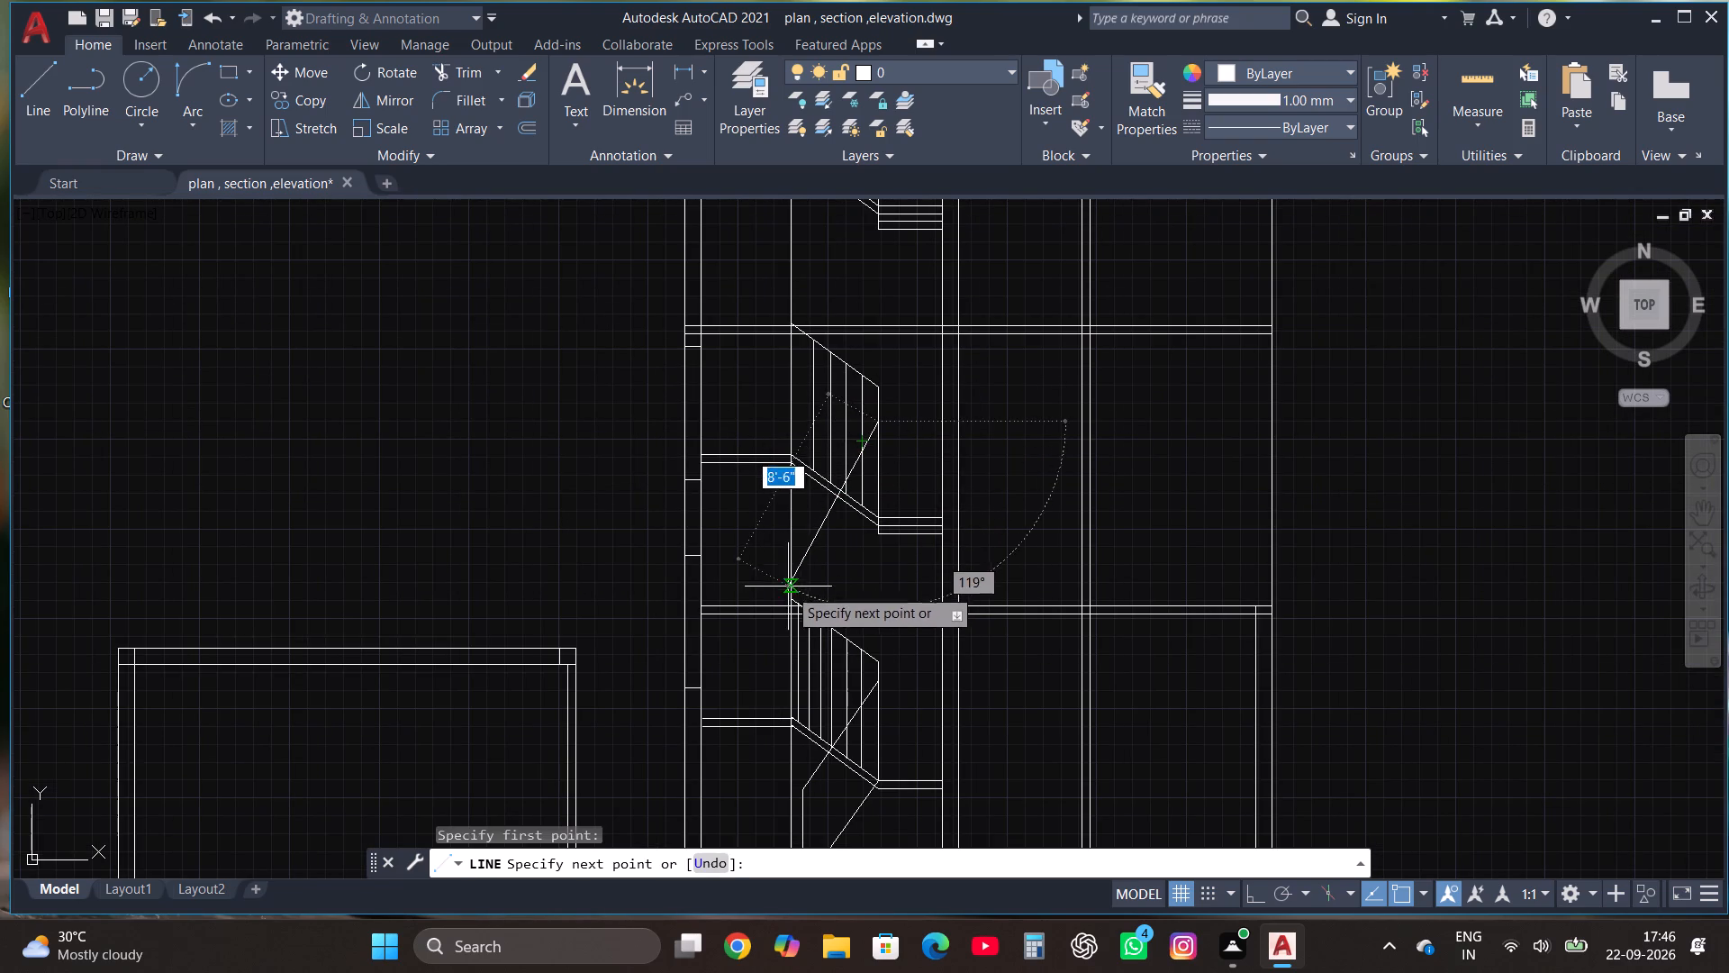
pyautogui.click(790, 595)
pyautogui.press('Escape')
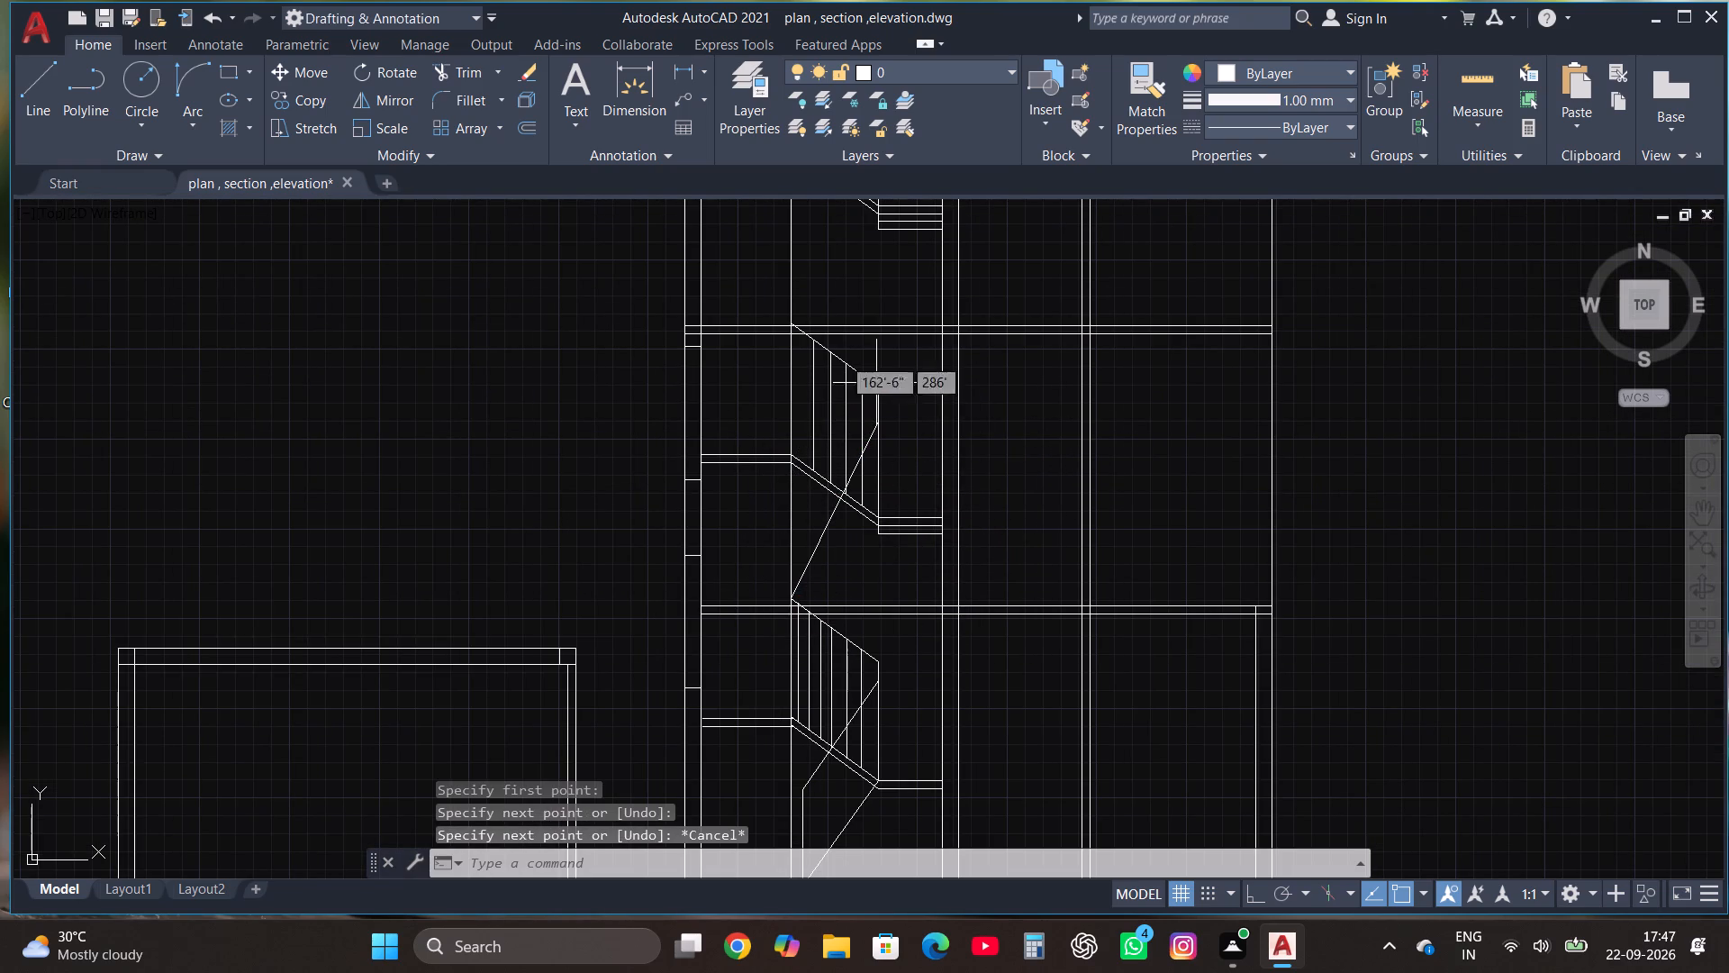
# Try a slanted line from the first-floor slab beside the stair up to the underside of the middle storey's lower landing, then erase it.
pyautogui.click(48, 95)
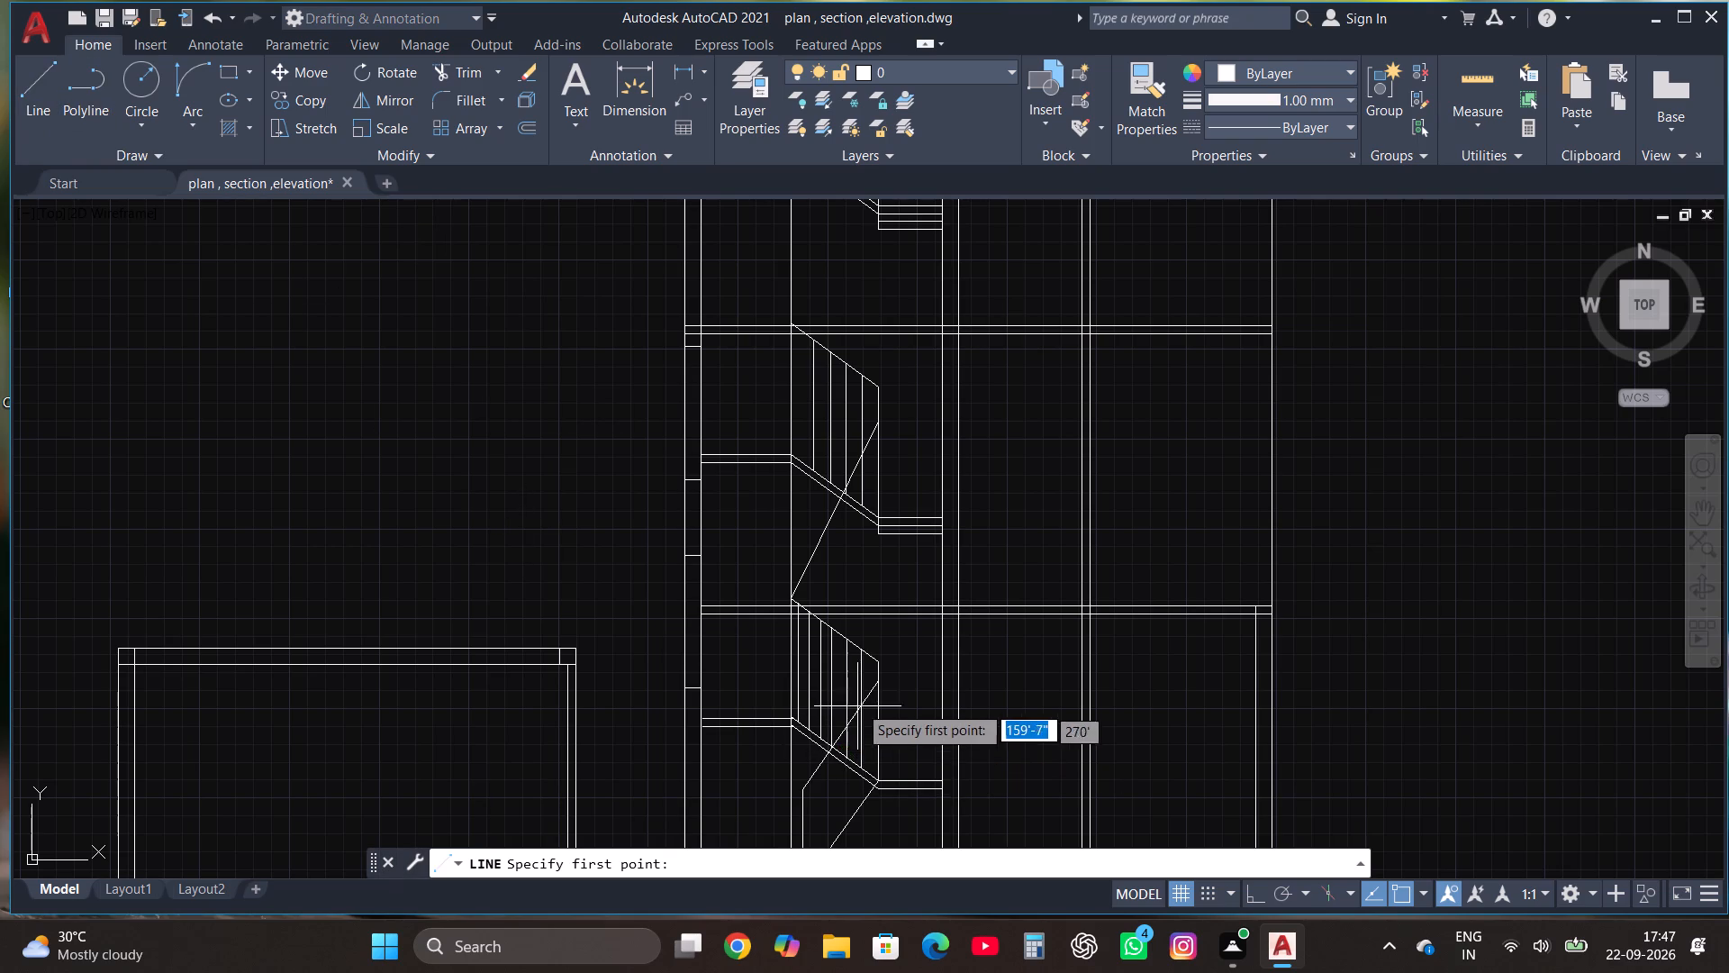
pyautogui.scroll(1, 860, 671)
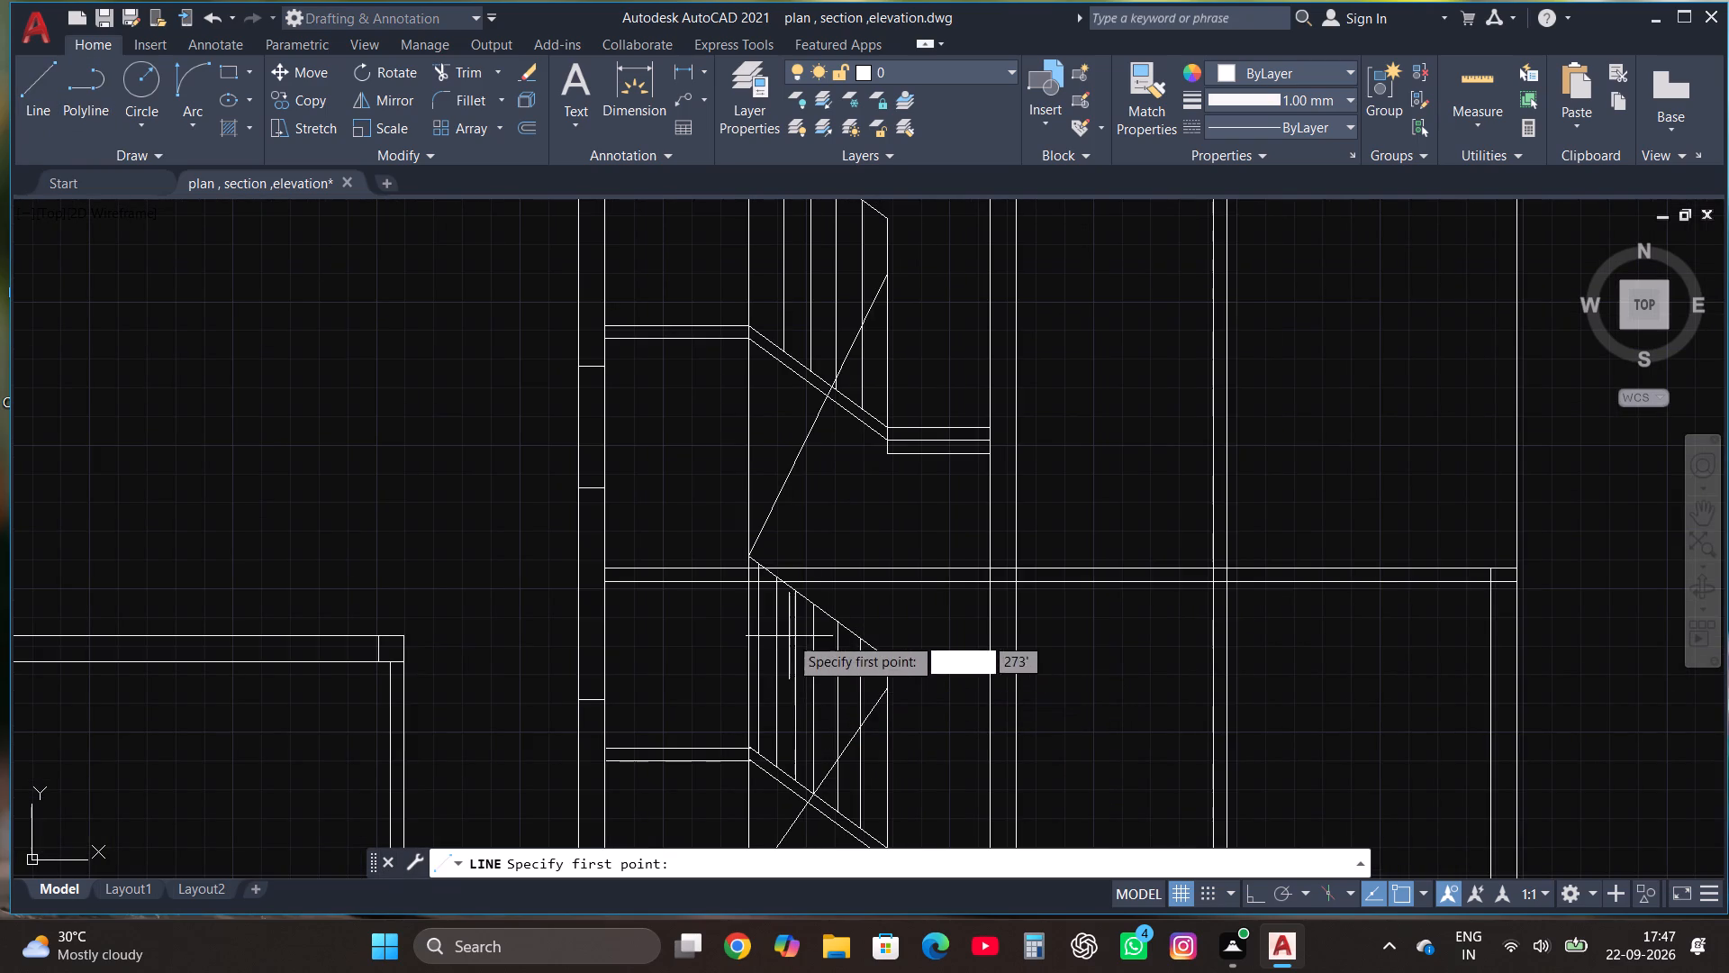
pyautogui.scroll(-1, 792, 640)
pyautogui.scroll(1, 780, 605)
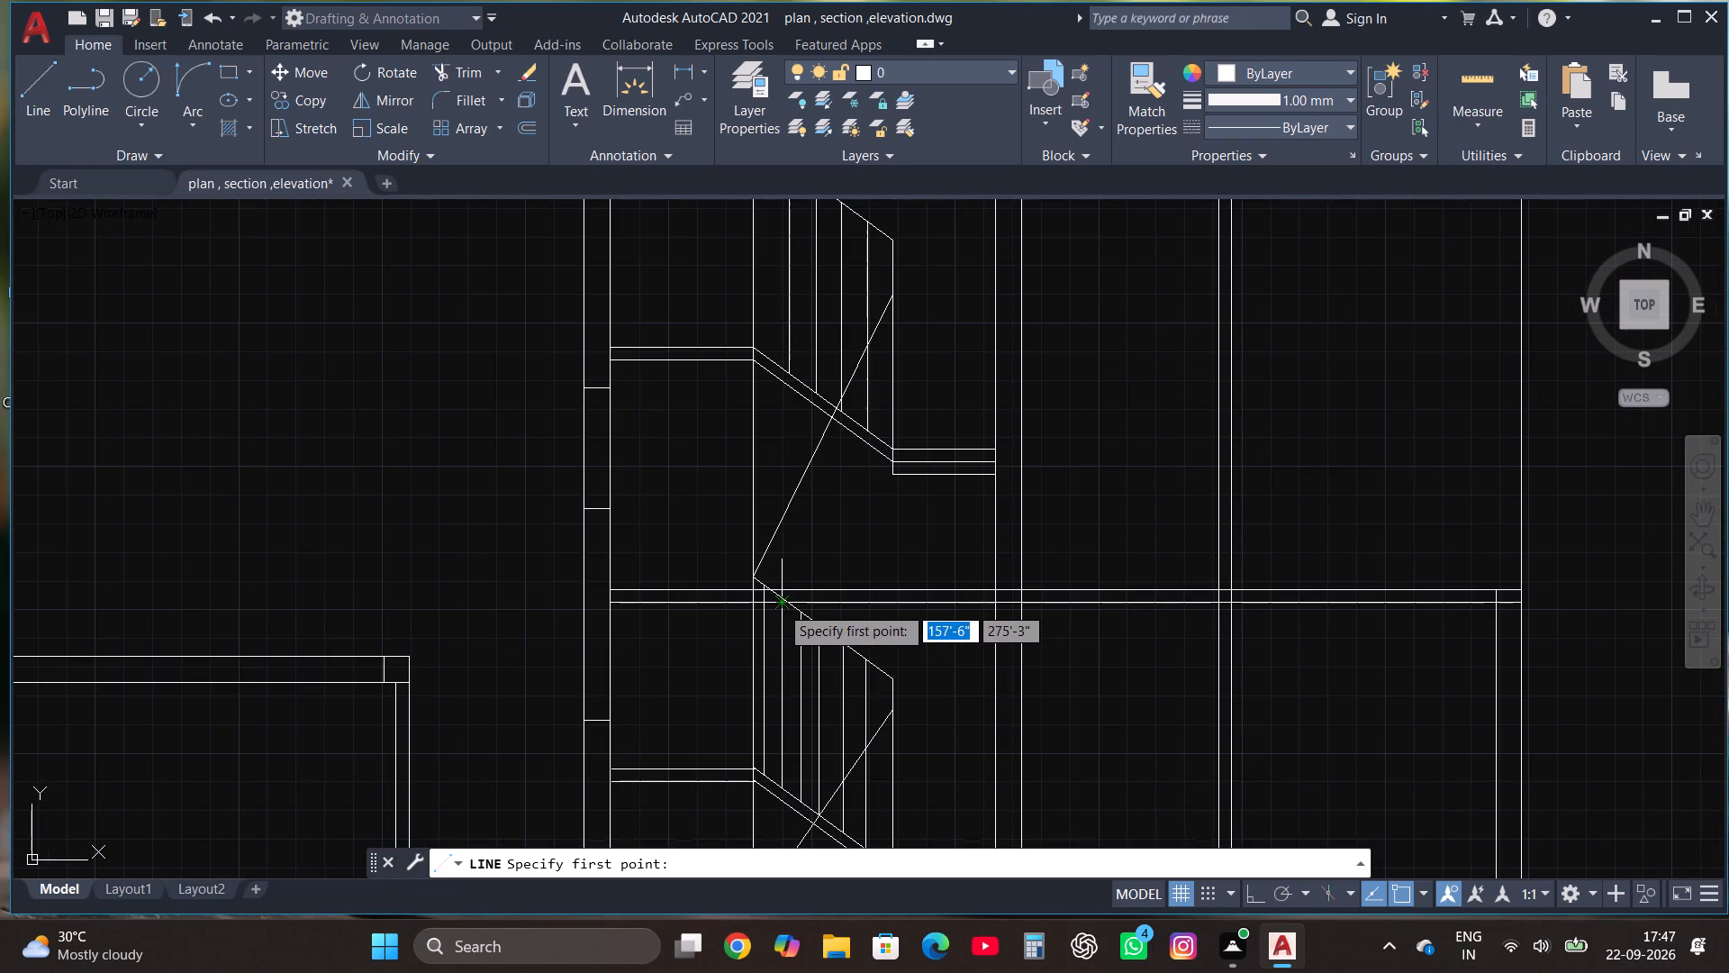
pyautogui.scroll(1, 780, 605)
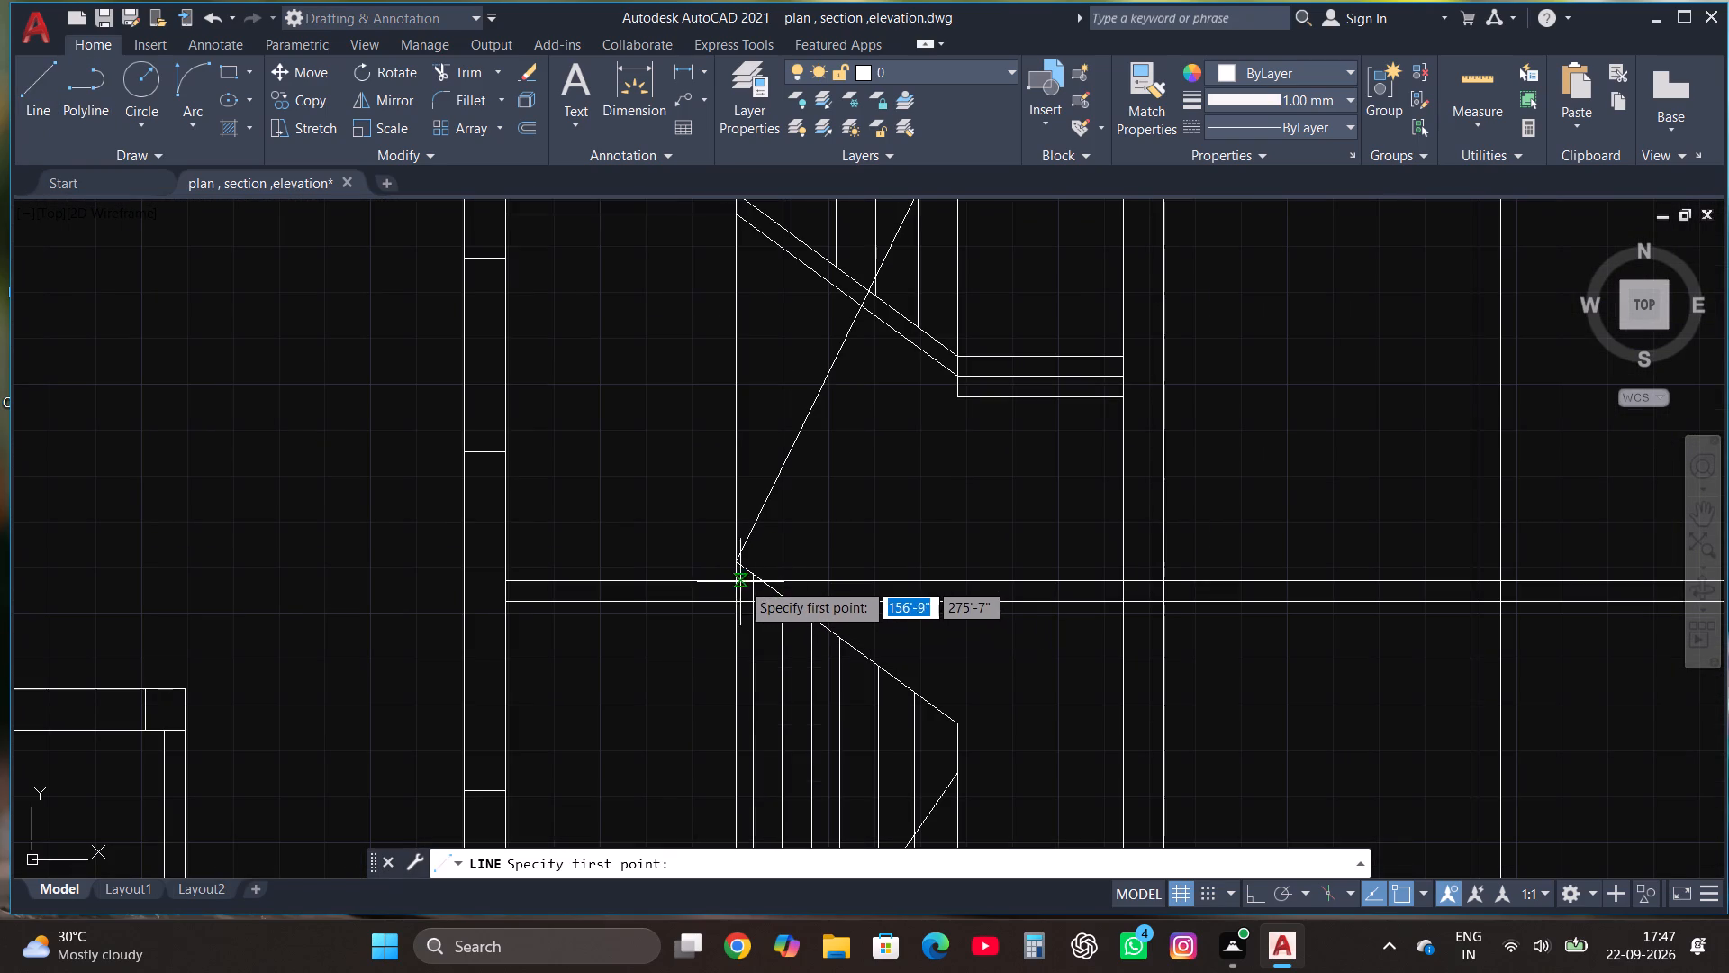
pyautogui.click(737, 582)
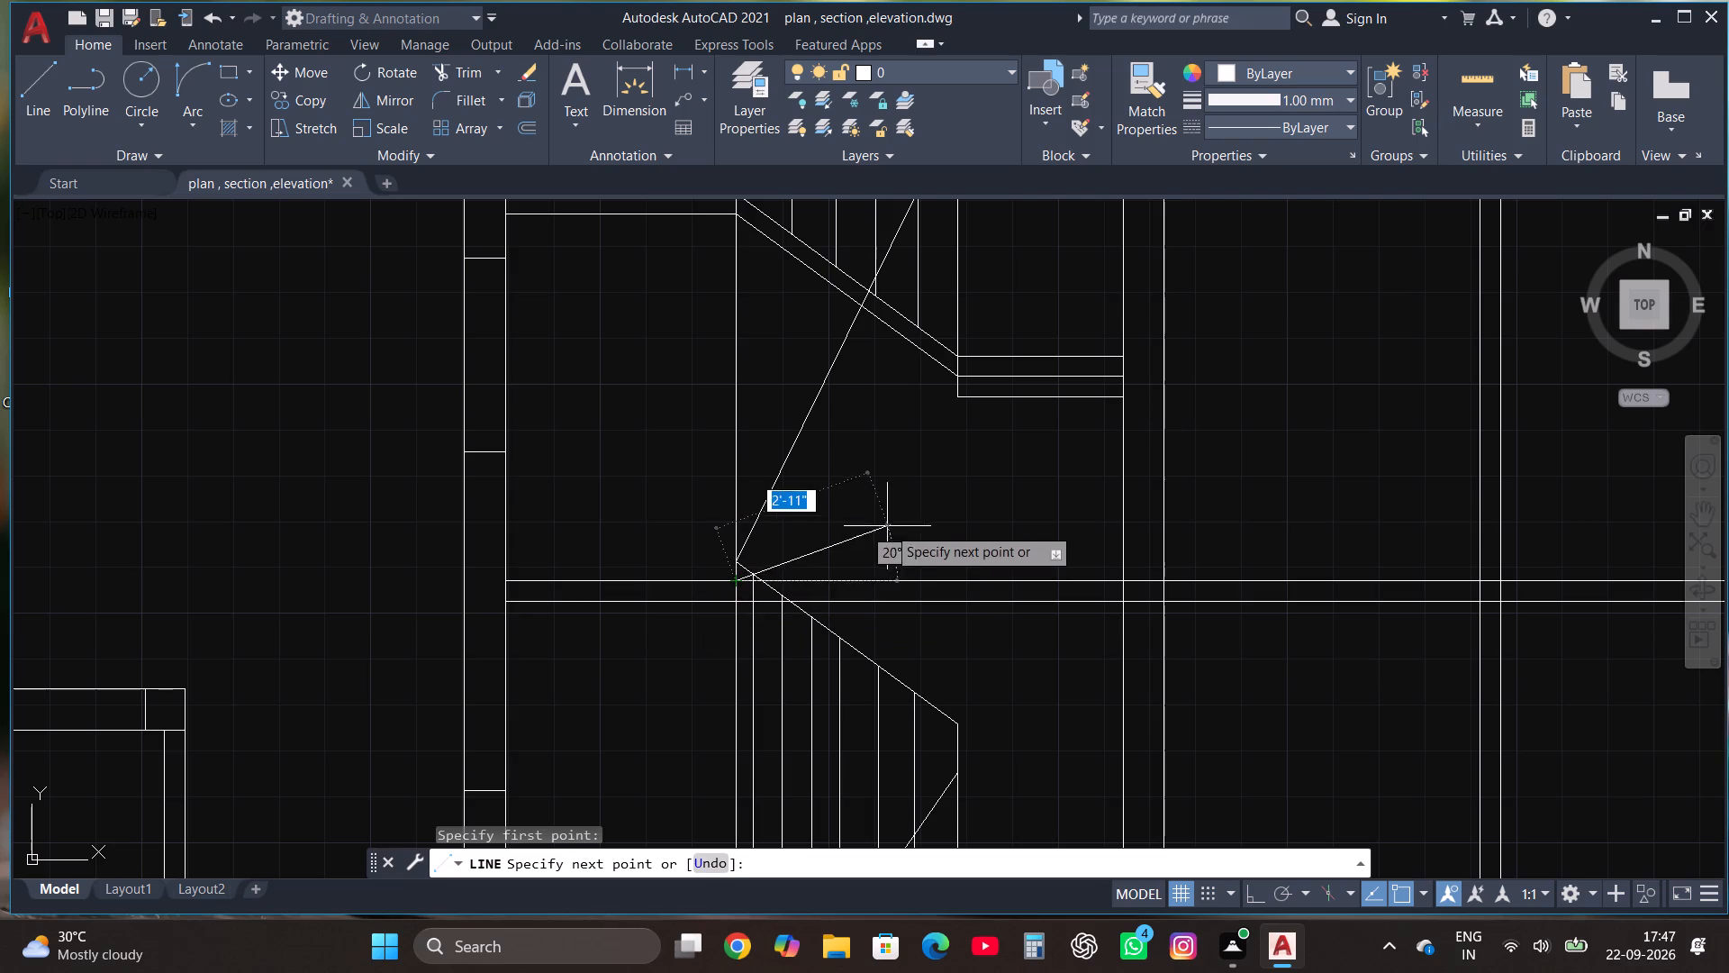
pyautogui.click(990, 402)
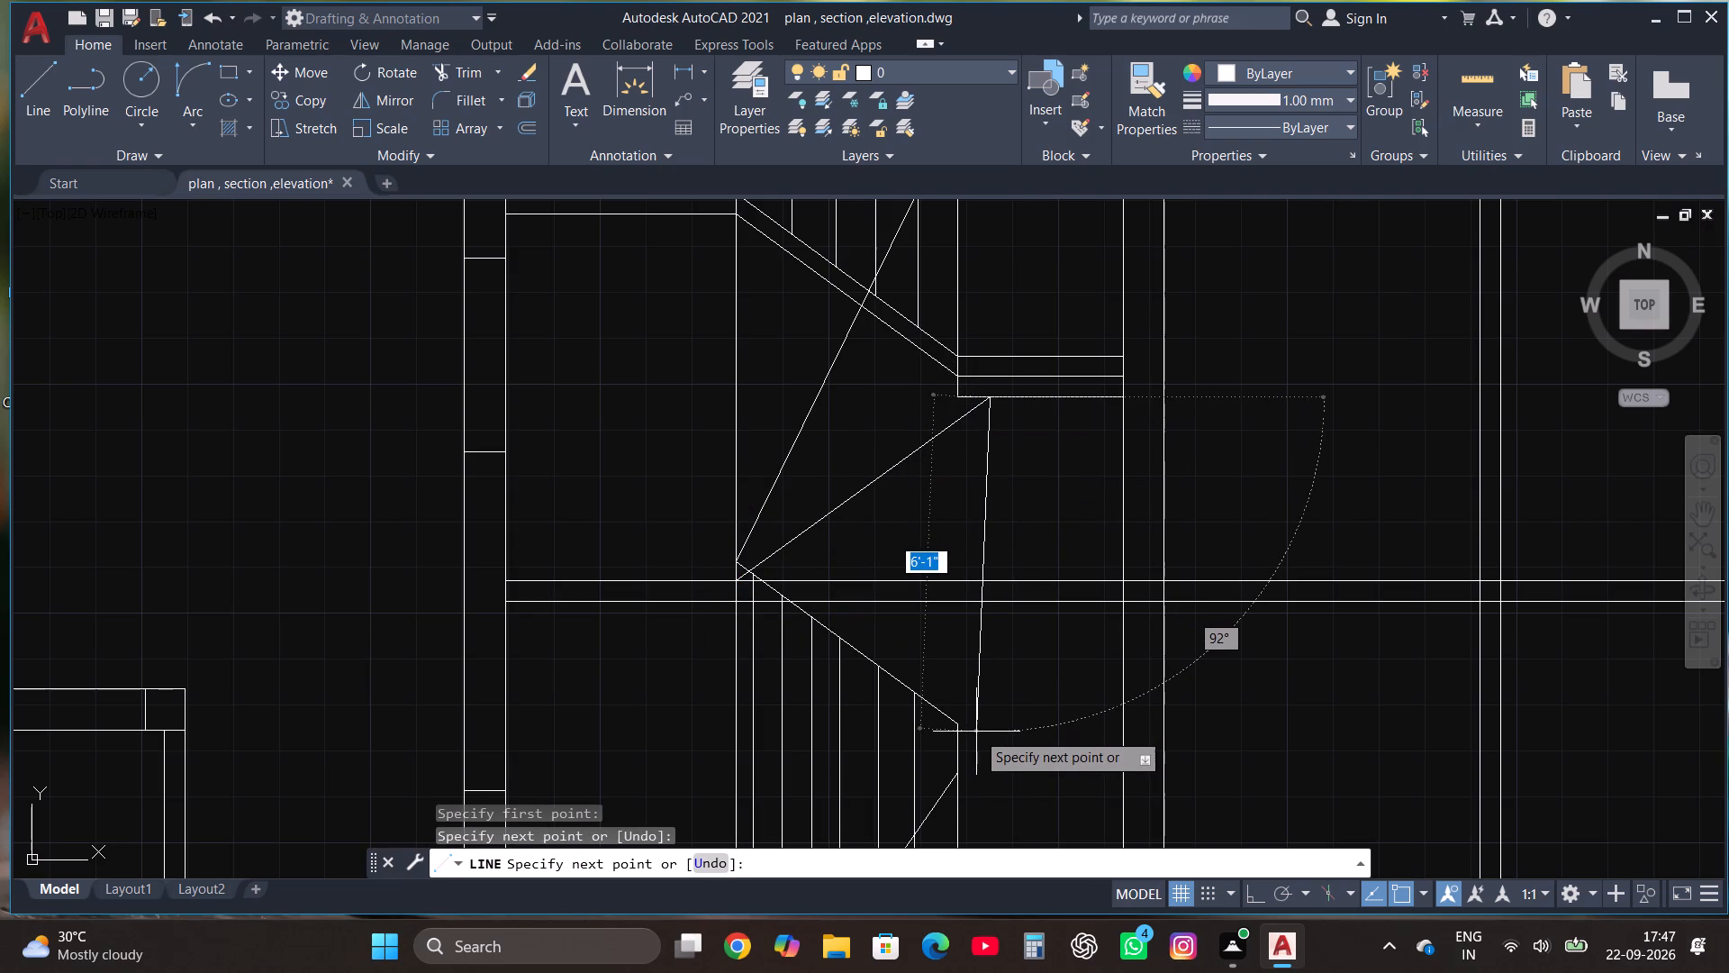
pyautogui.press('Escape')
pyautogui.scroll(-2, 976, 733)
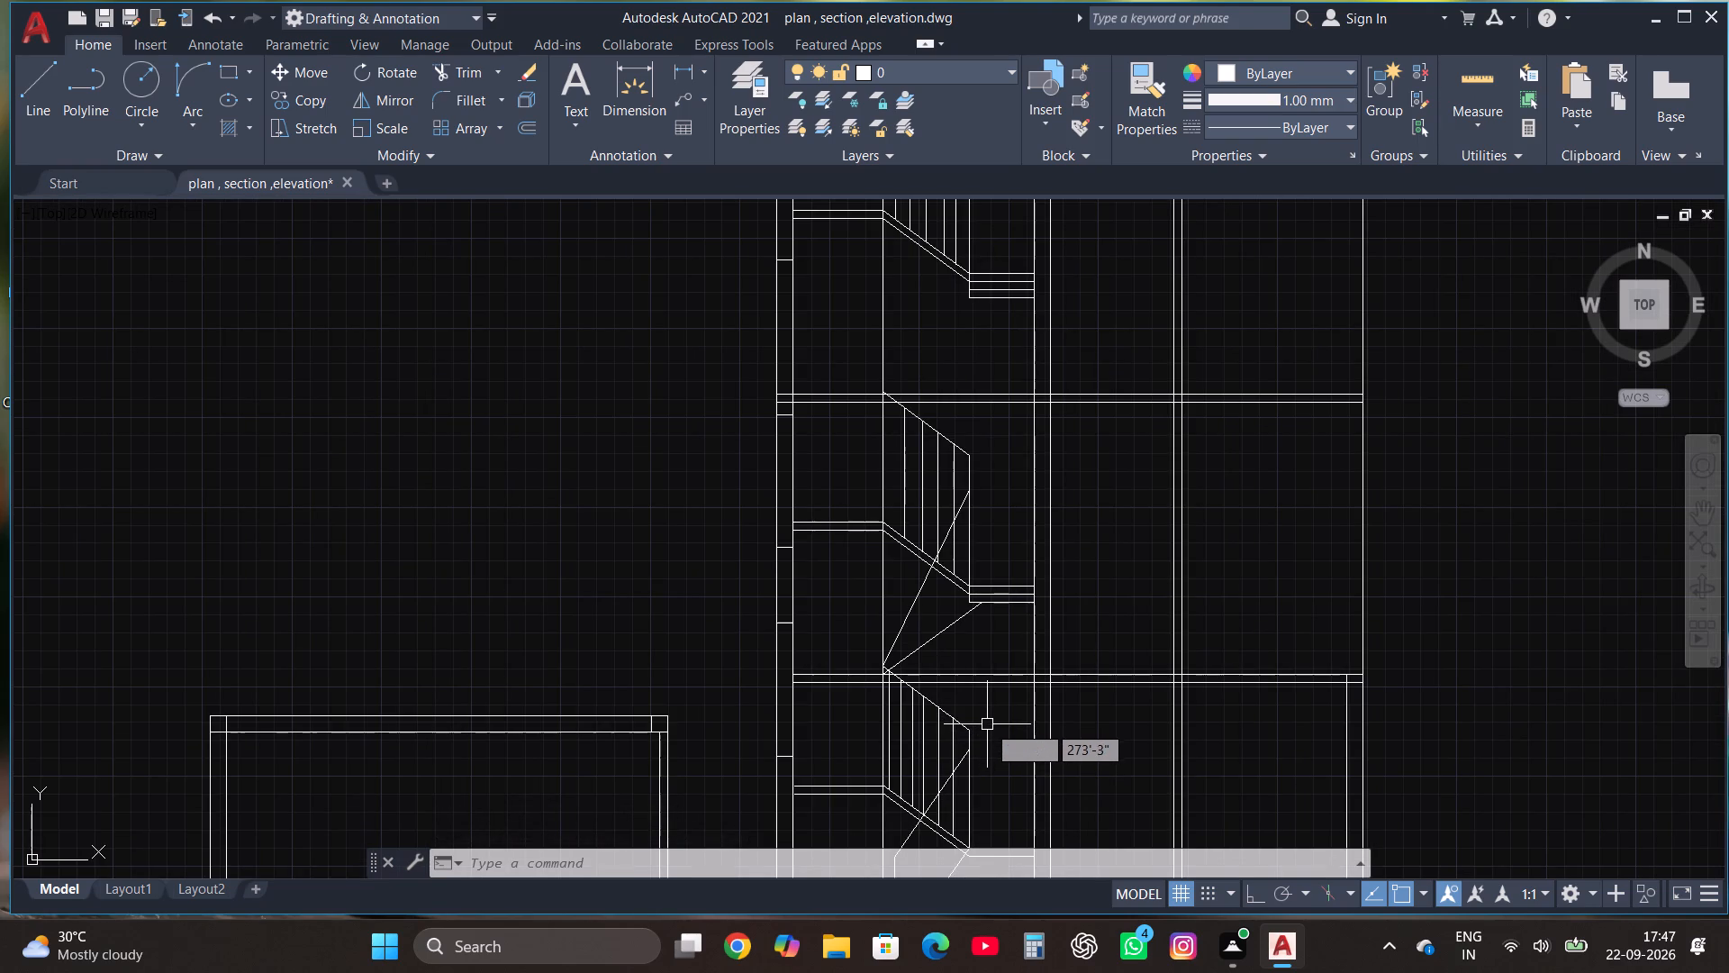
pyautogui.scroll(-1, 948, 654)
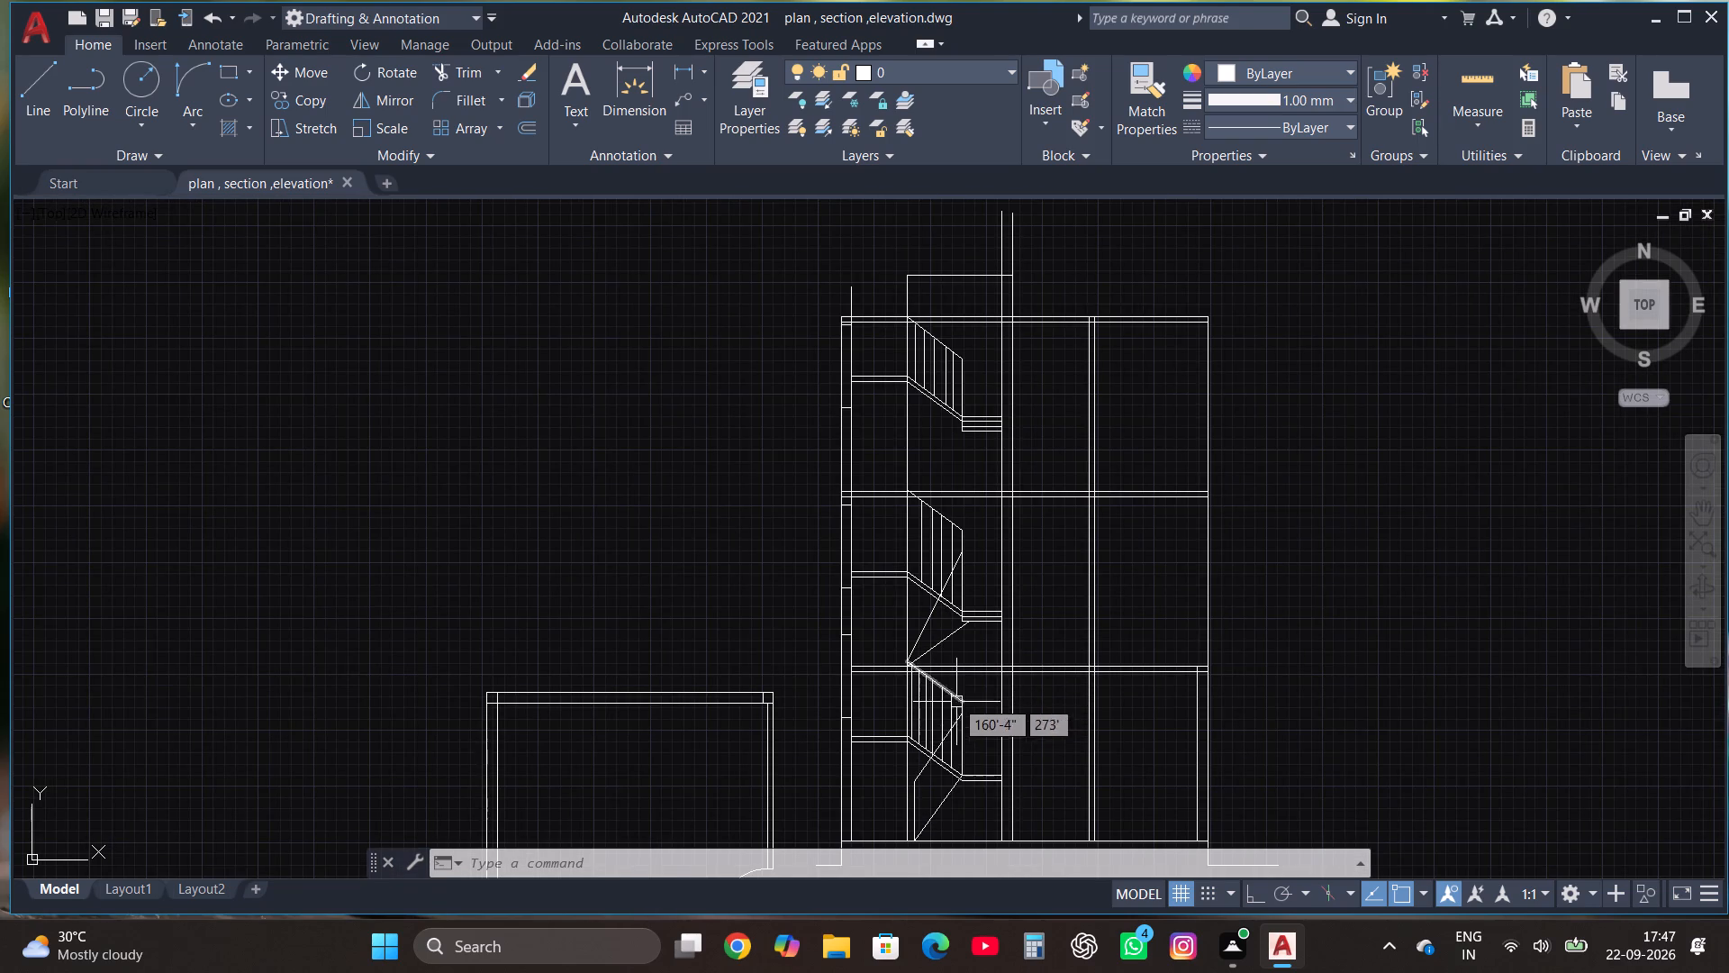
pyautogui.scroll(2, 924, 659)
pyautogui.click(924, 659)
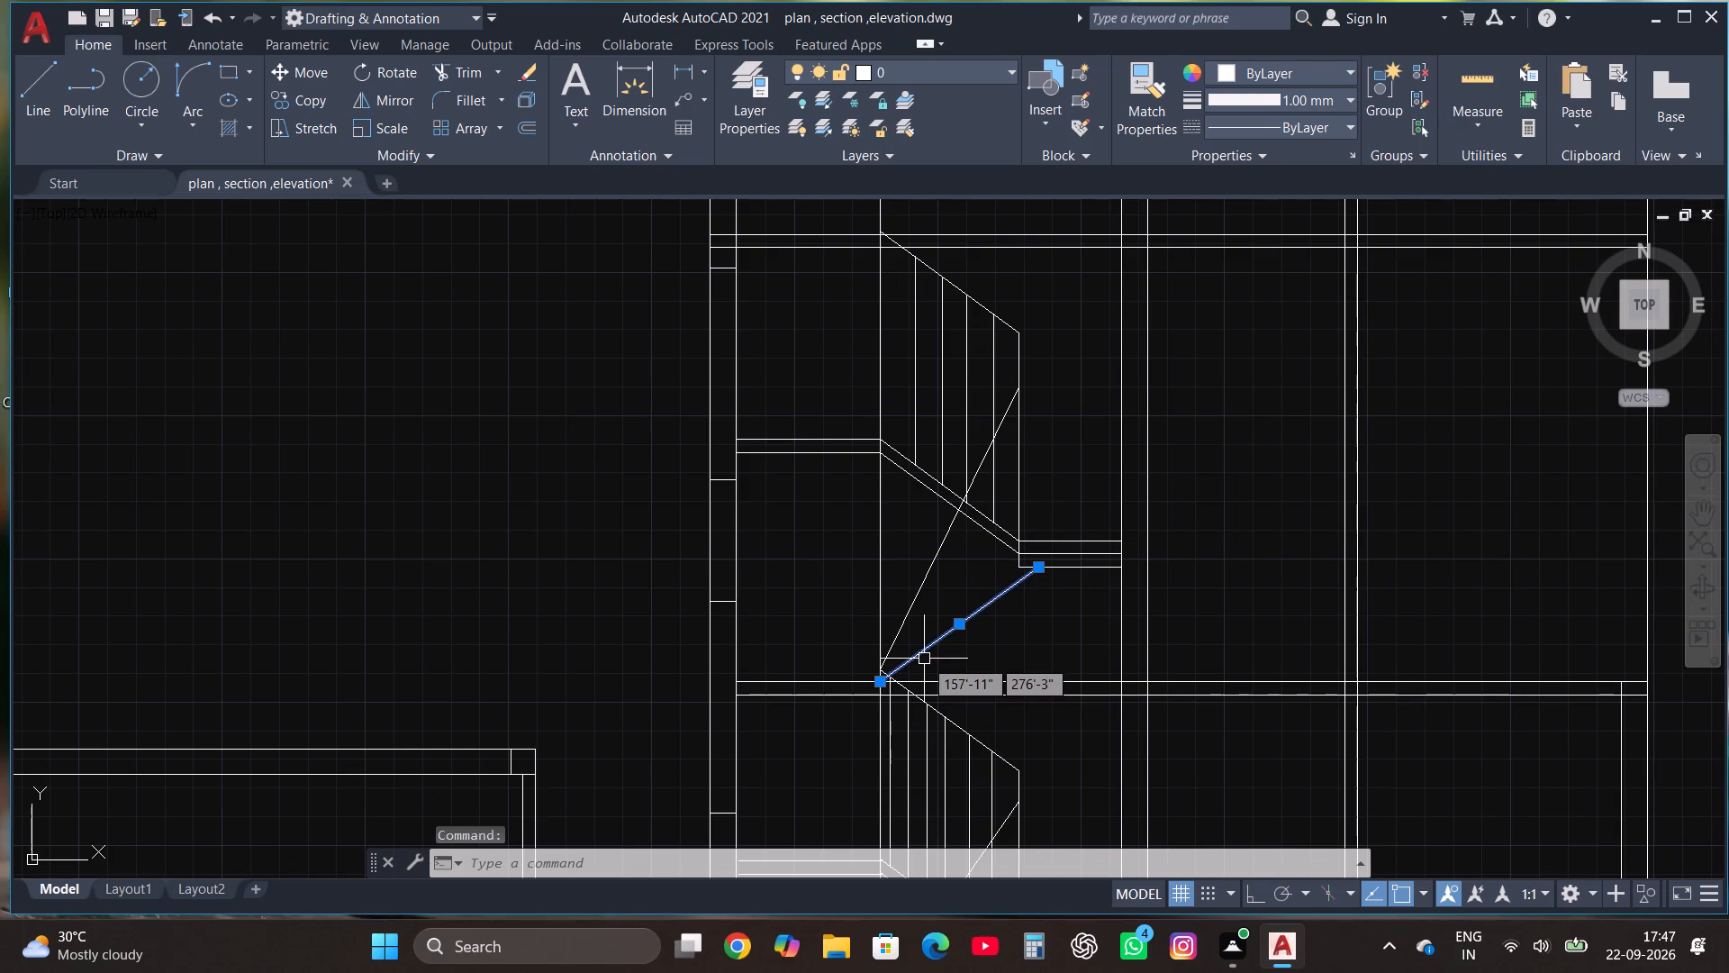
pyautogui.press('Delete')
# Draw a slanted line about 9'-8" long from the lowest flight's upper end to the underside of the middle storey's lower landing.
pyautogui.scroll(-2, 924, 659)
pyautogui.scroll(2, 919, 706)
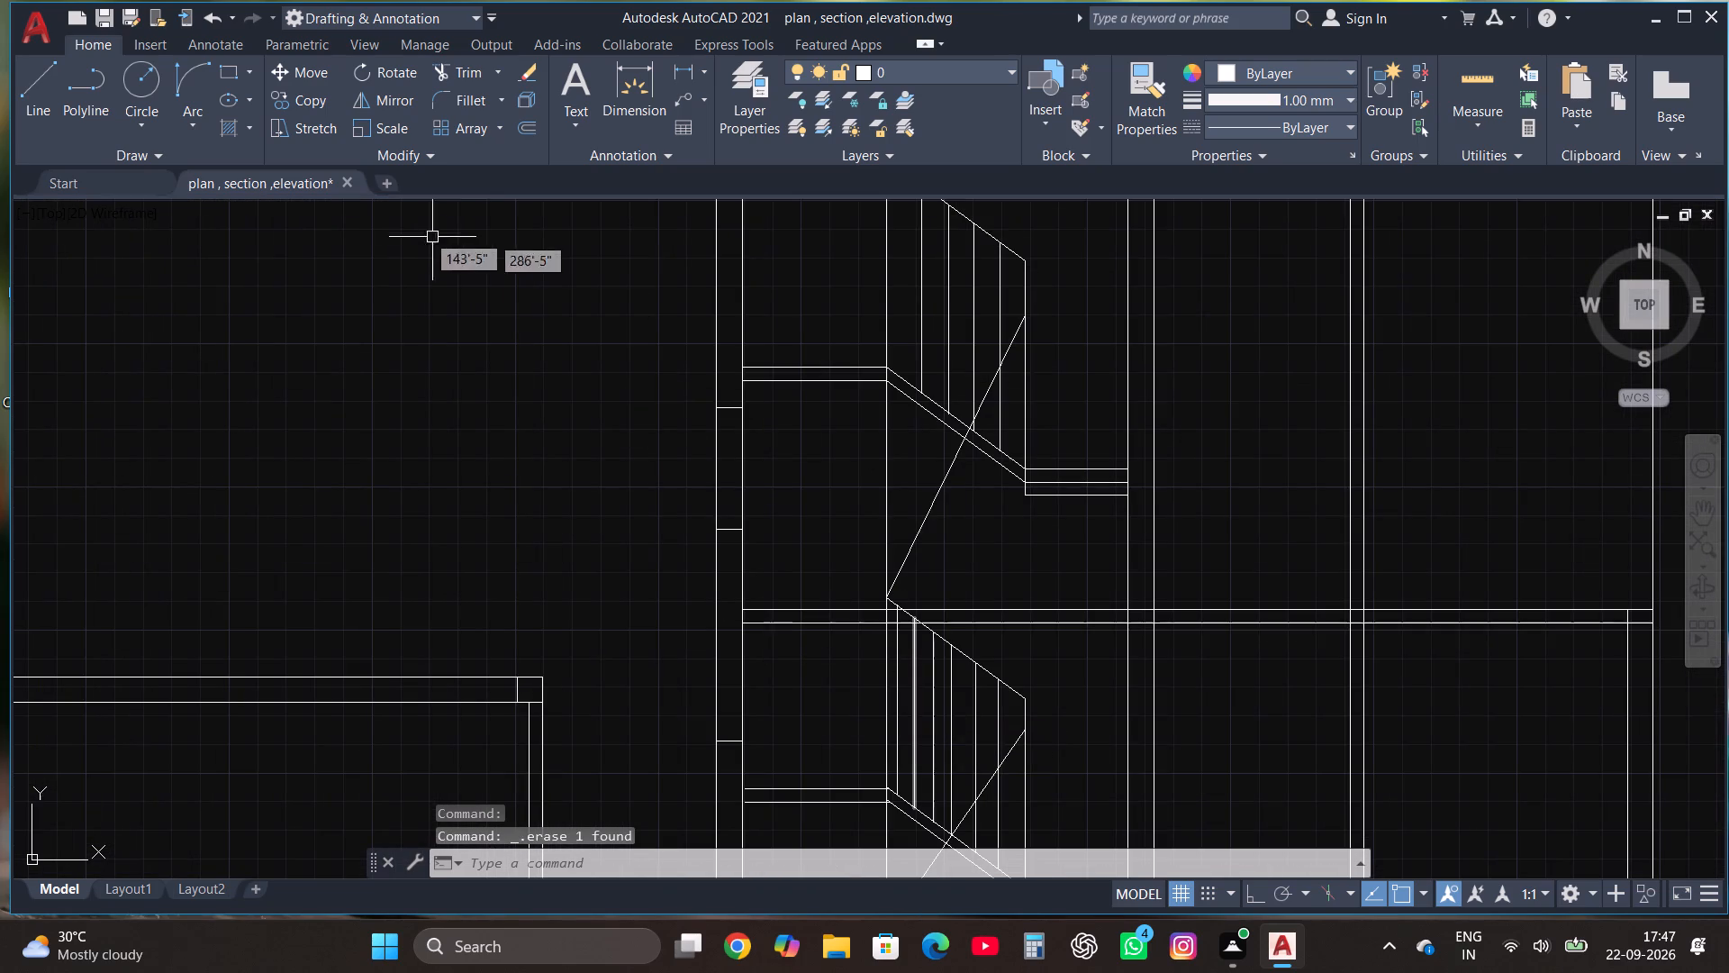
pyautogui.click(49, 84)
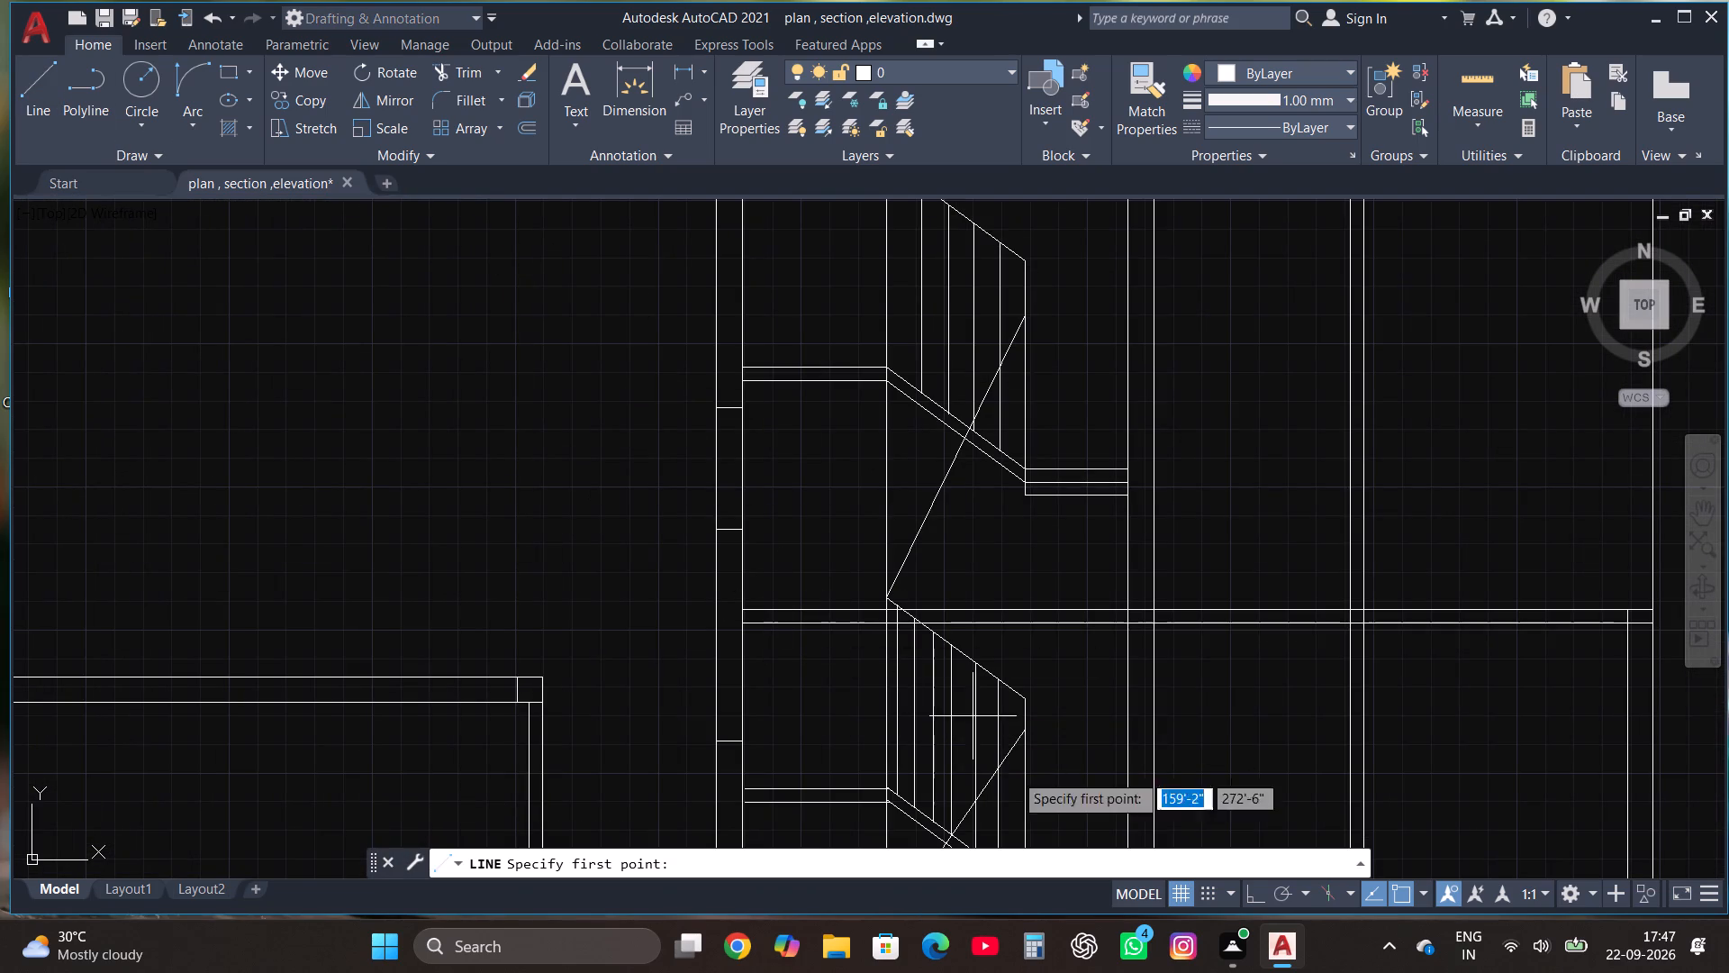
pyautogui.click(892, 787)
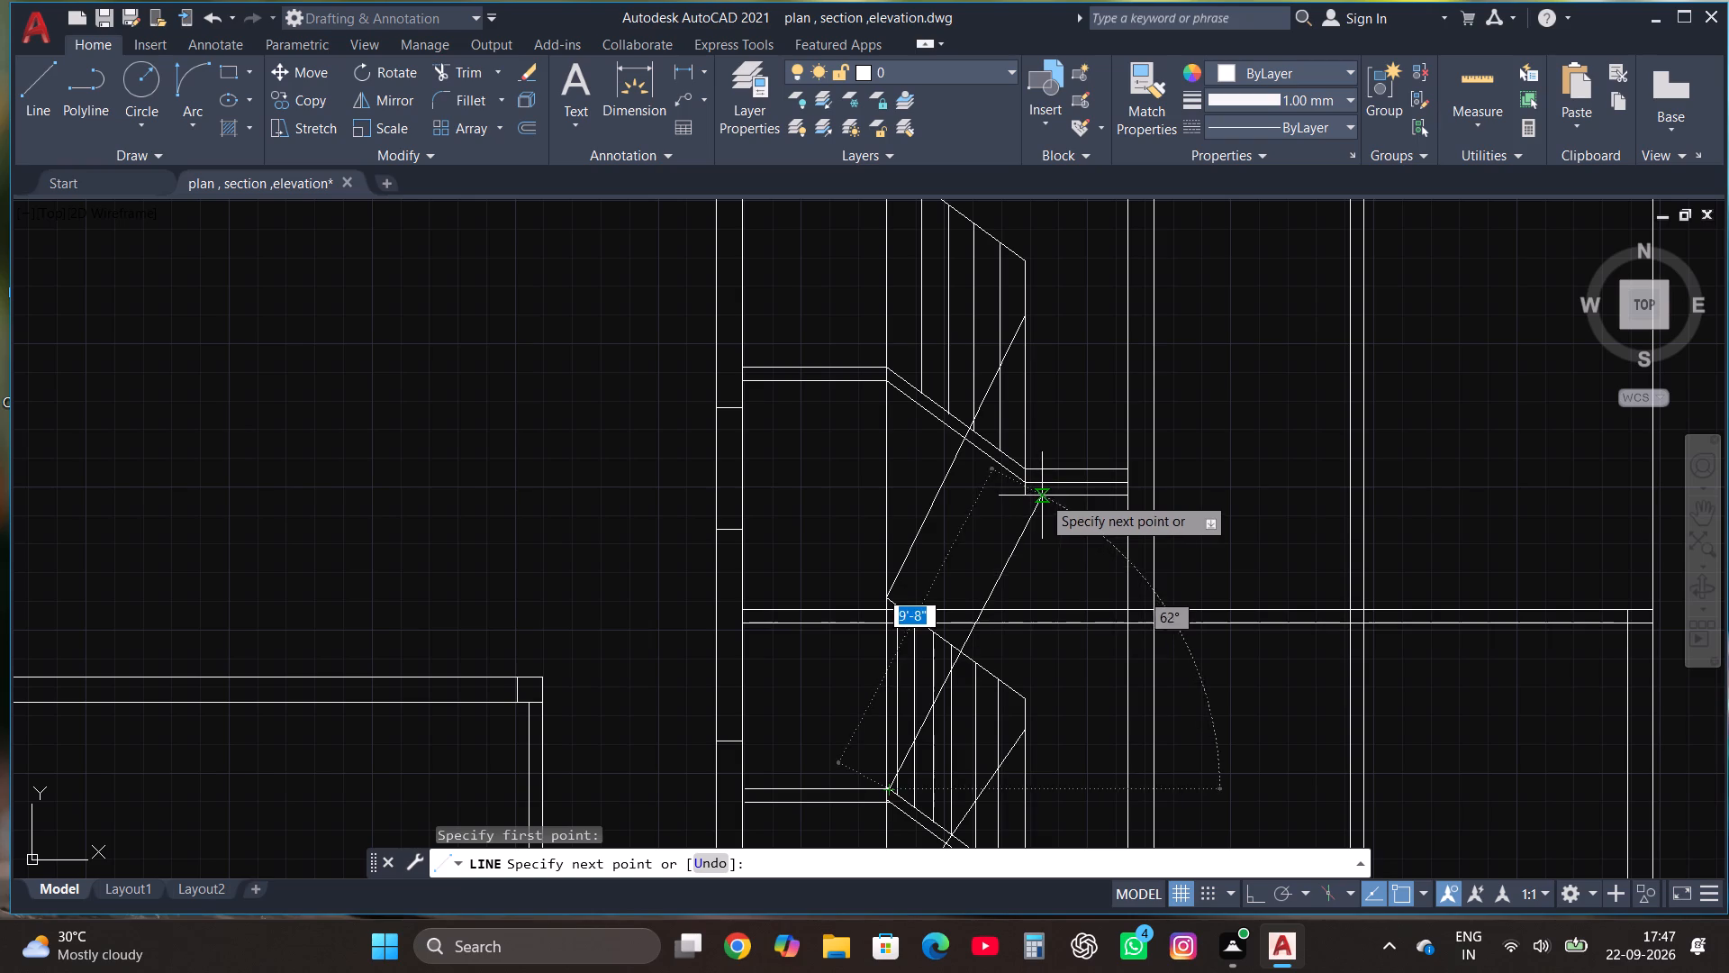
pyautogui.click(1042, 496)
pyautogui.press('Escape')
# Draw a slanted line from the top end of the middle railing's slanted rail to the upper part of the top railing's end vertical.
pyautogui.scroll(-2, 1083, 704)
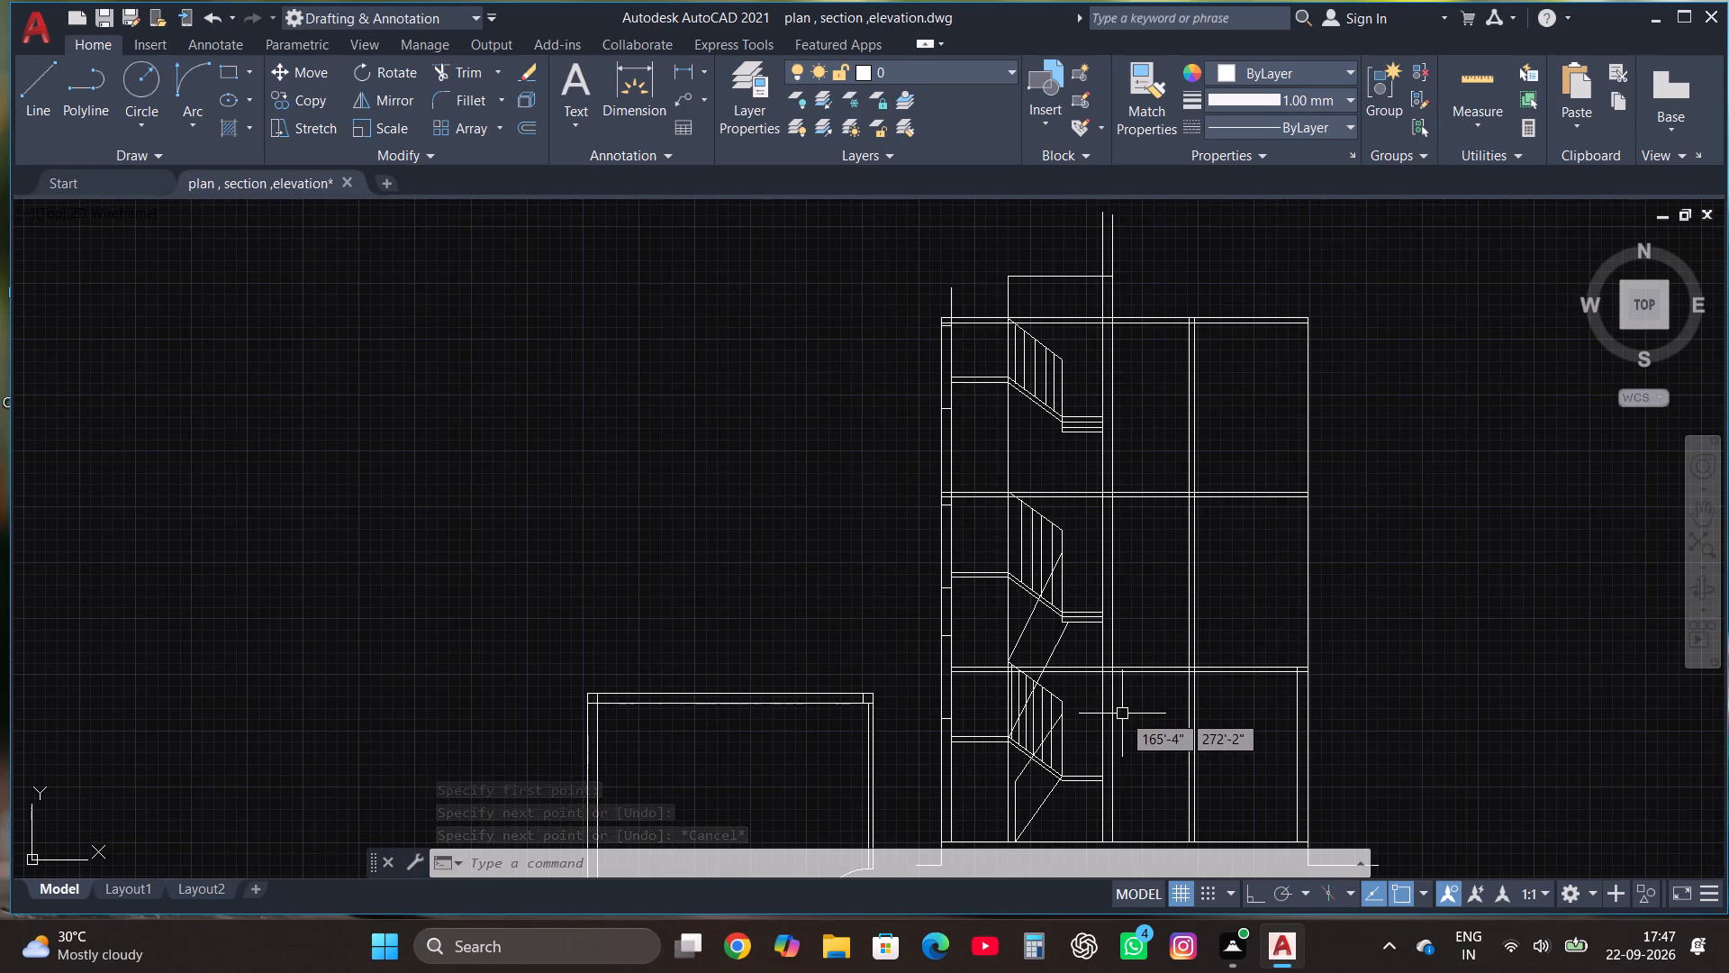
pyautogui.scroll(1, 1060, 385)
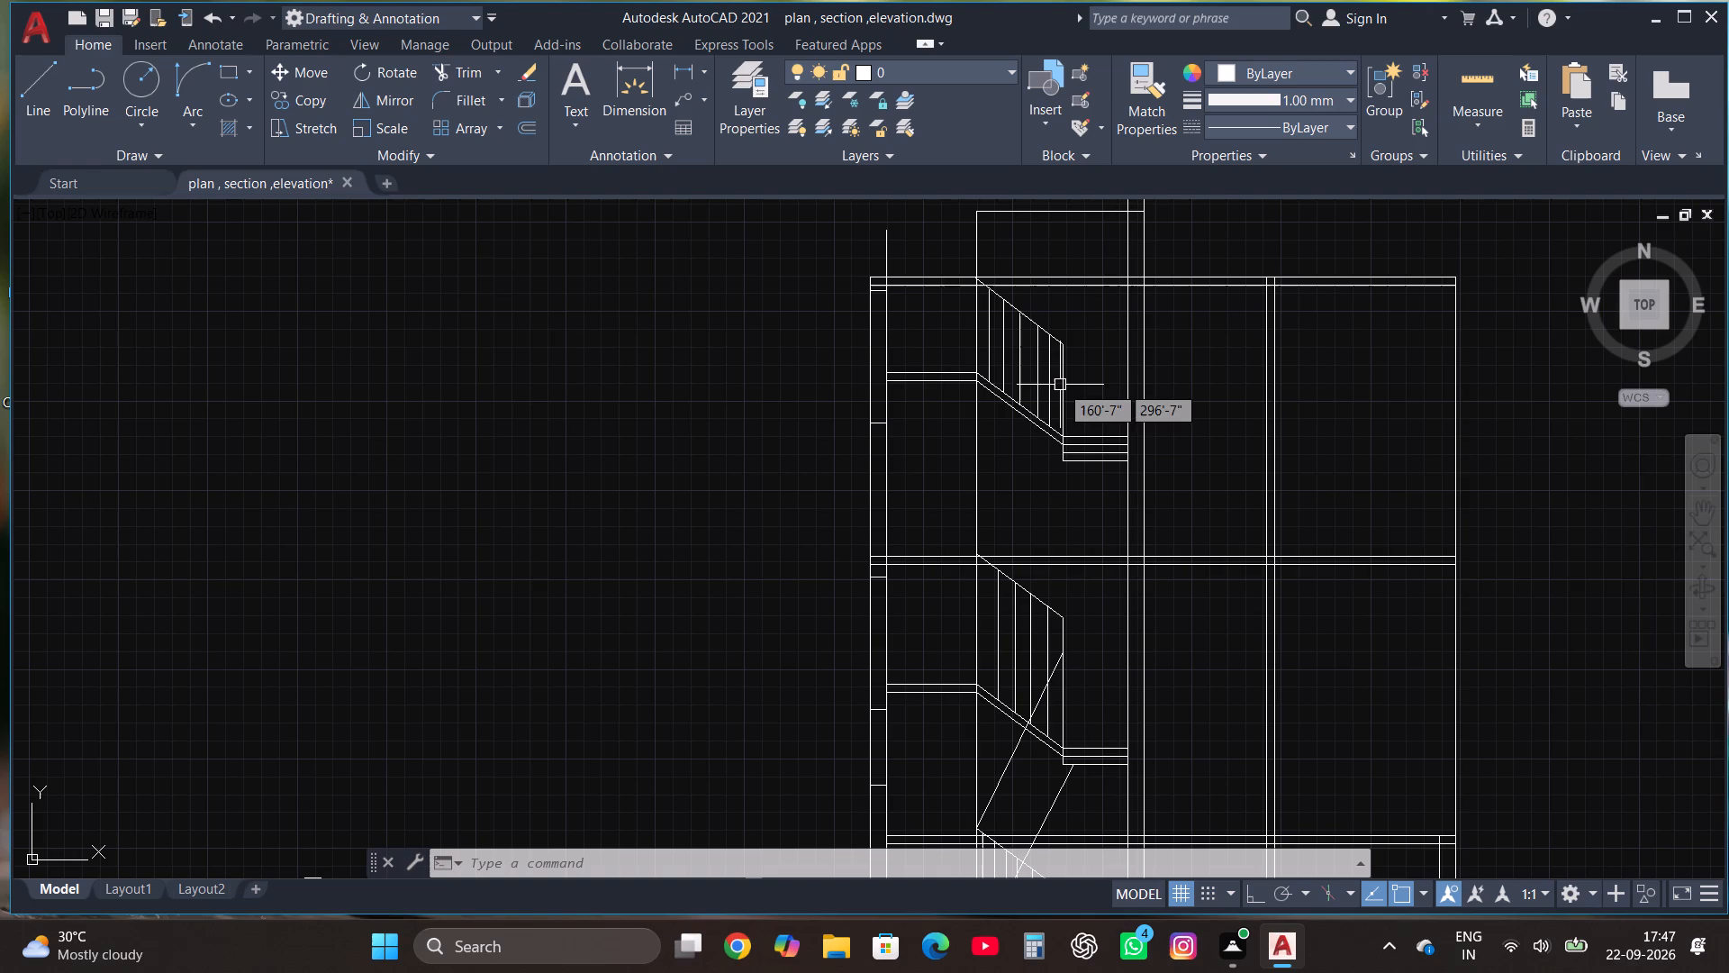
pyautogui.click(22, 93)
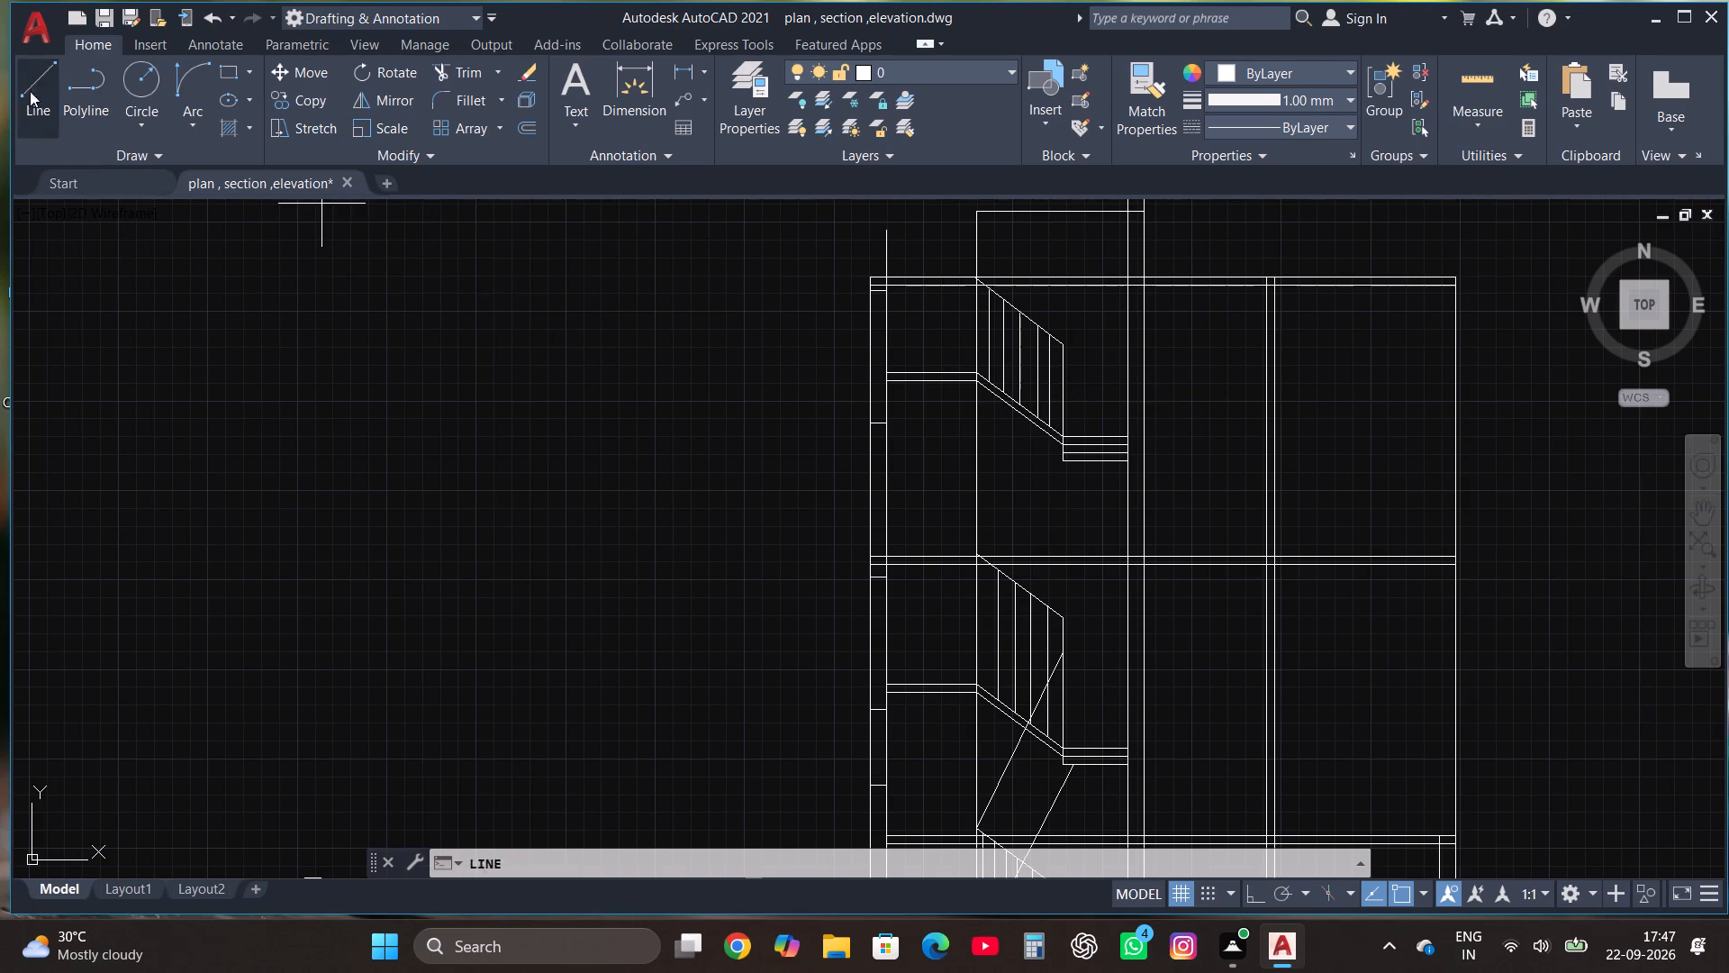
pyautogui.click(981, 551)
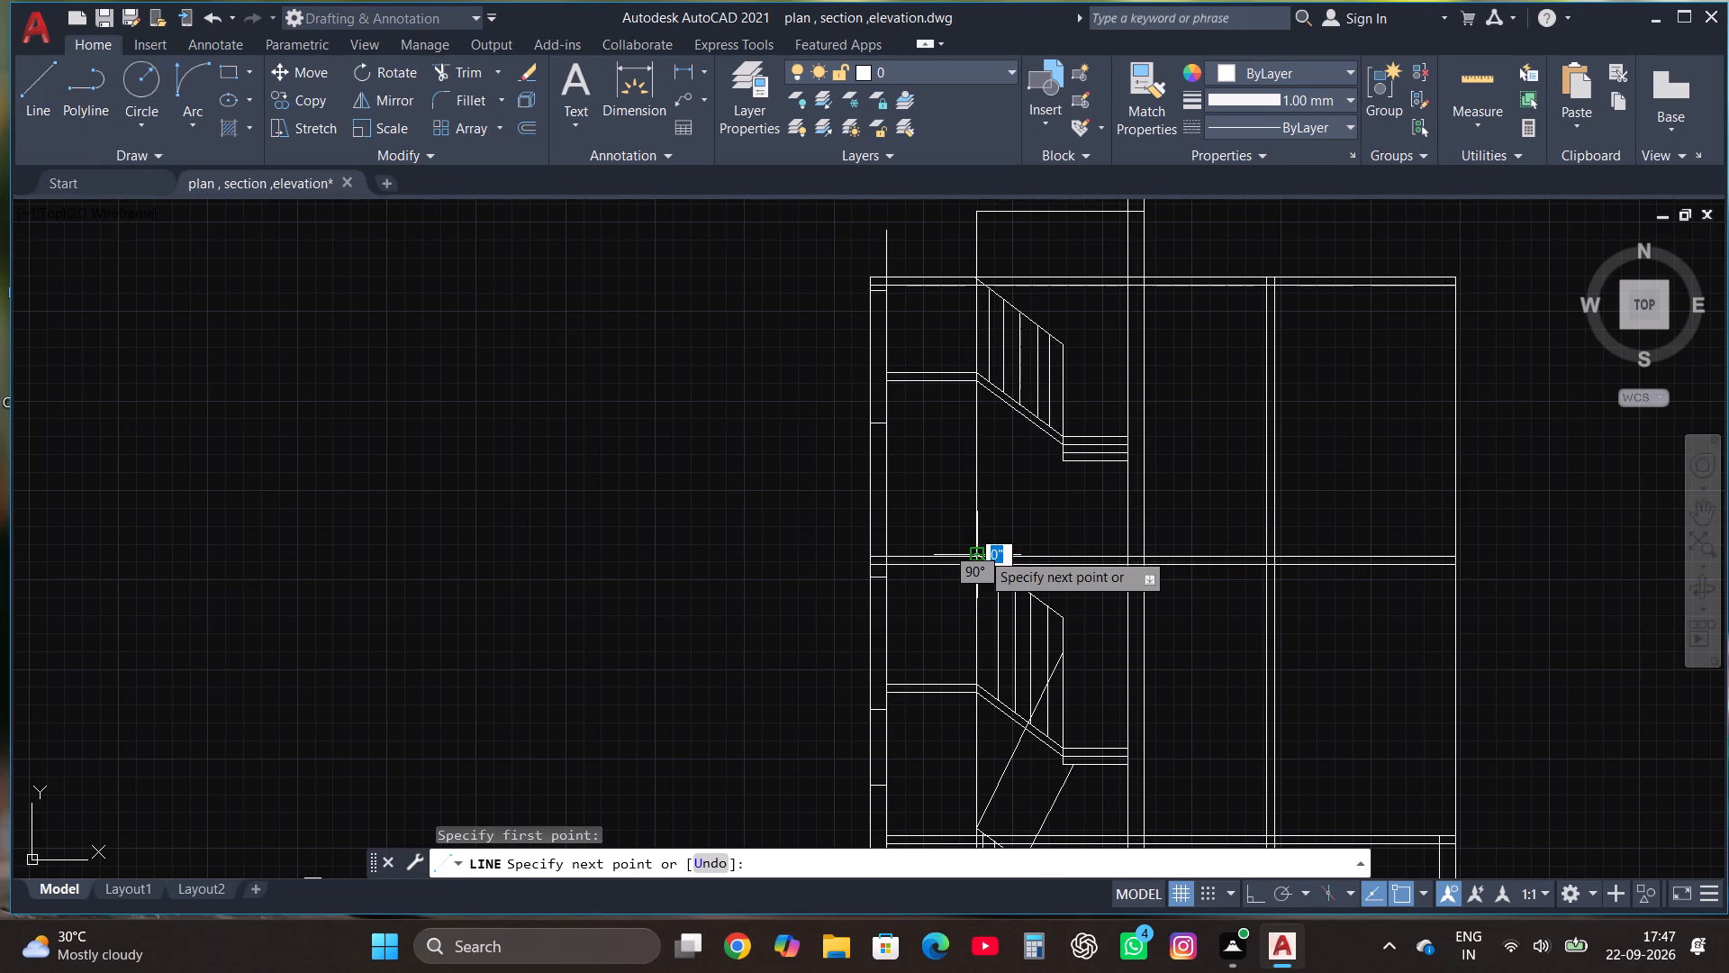
pyautogui.scroll(-1, 981, 654)
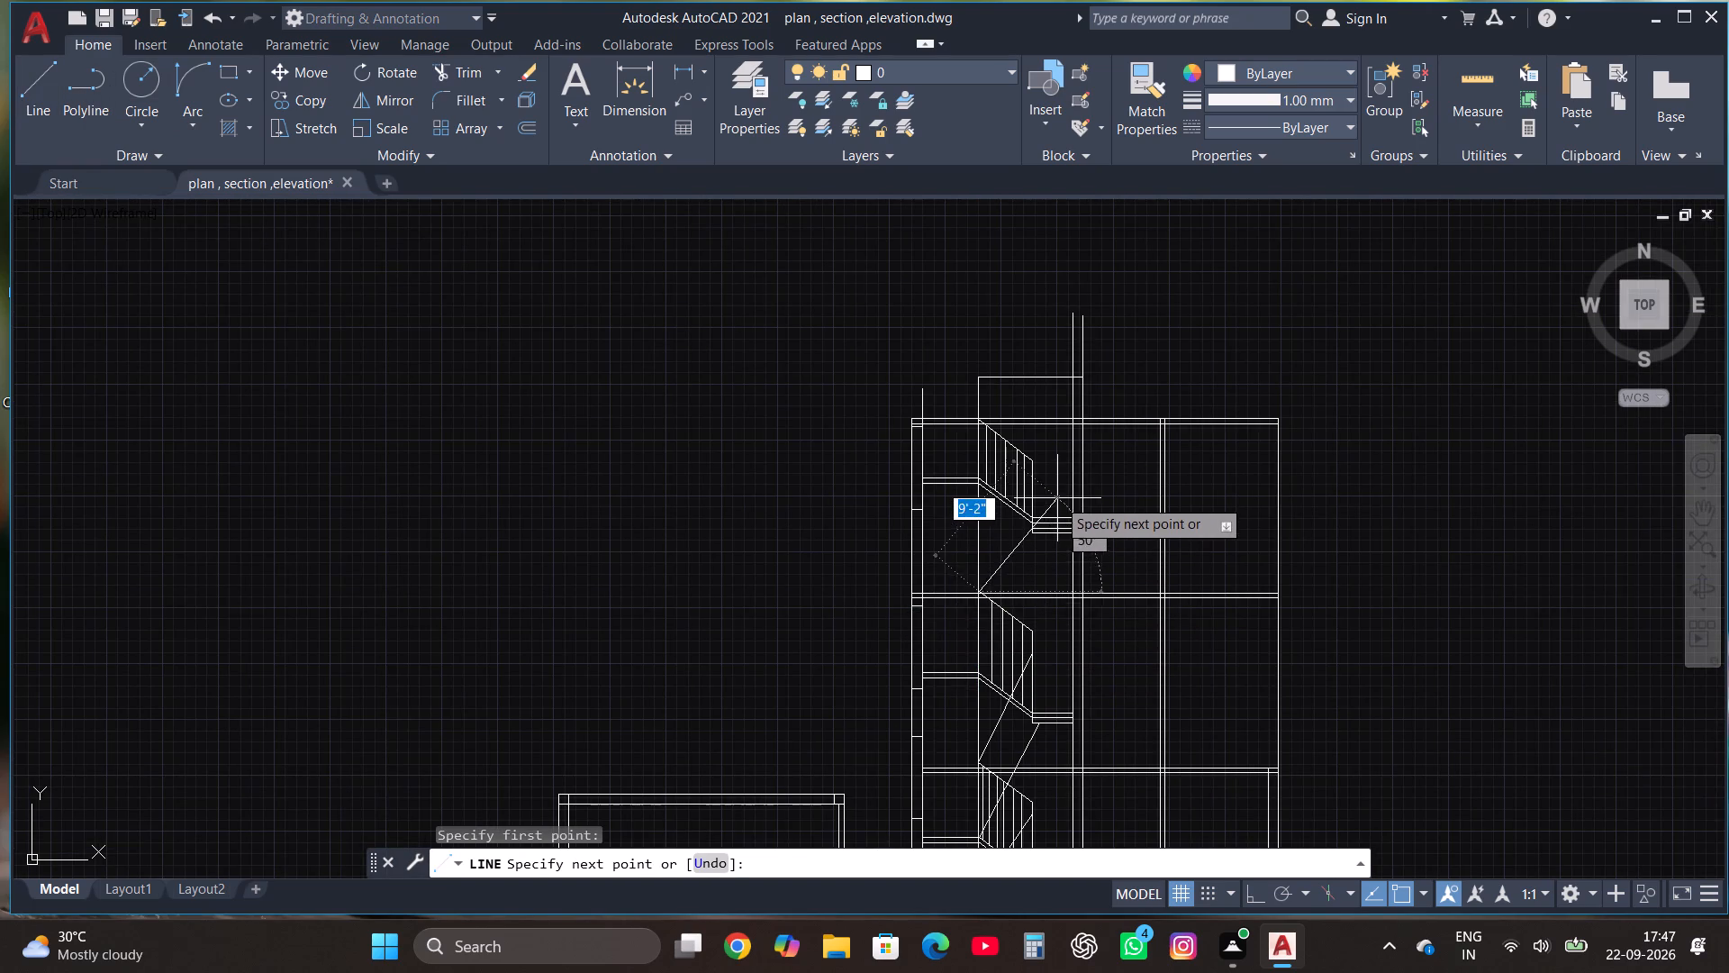
pyautogui.scroll(2, 1049, 453)
pyautogui.click(1006, 490)
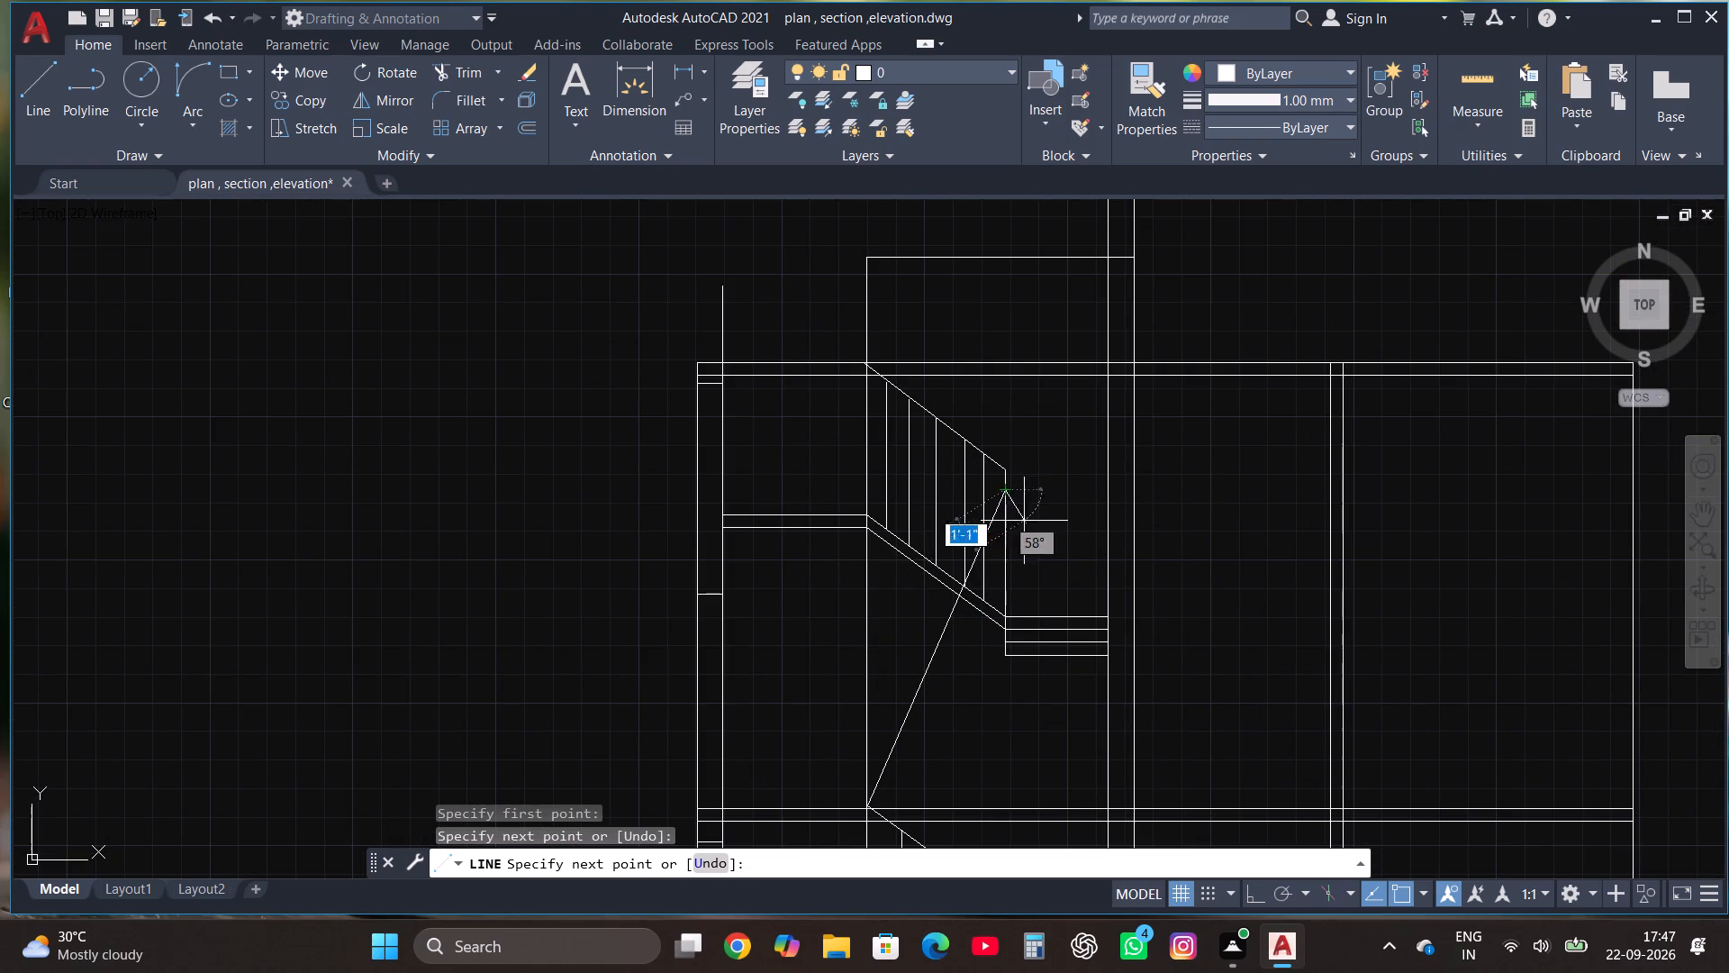
pyautogui.press('Escape')
# Delete the five intermediate verticals of the top storey's railing, keeping its slanted rail and end vertical.
pyautogui.scroll(-1, 1056, 624)
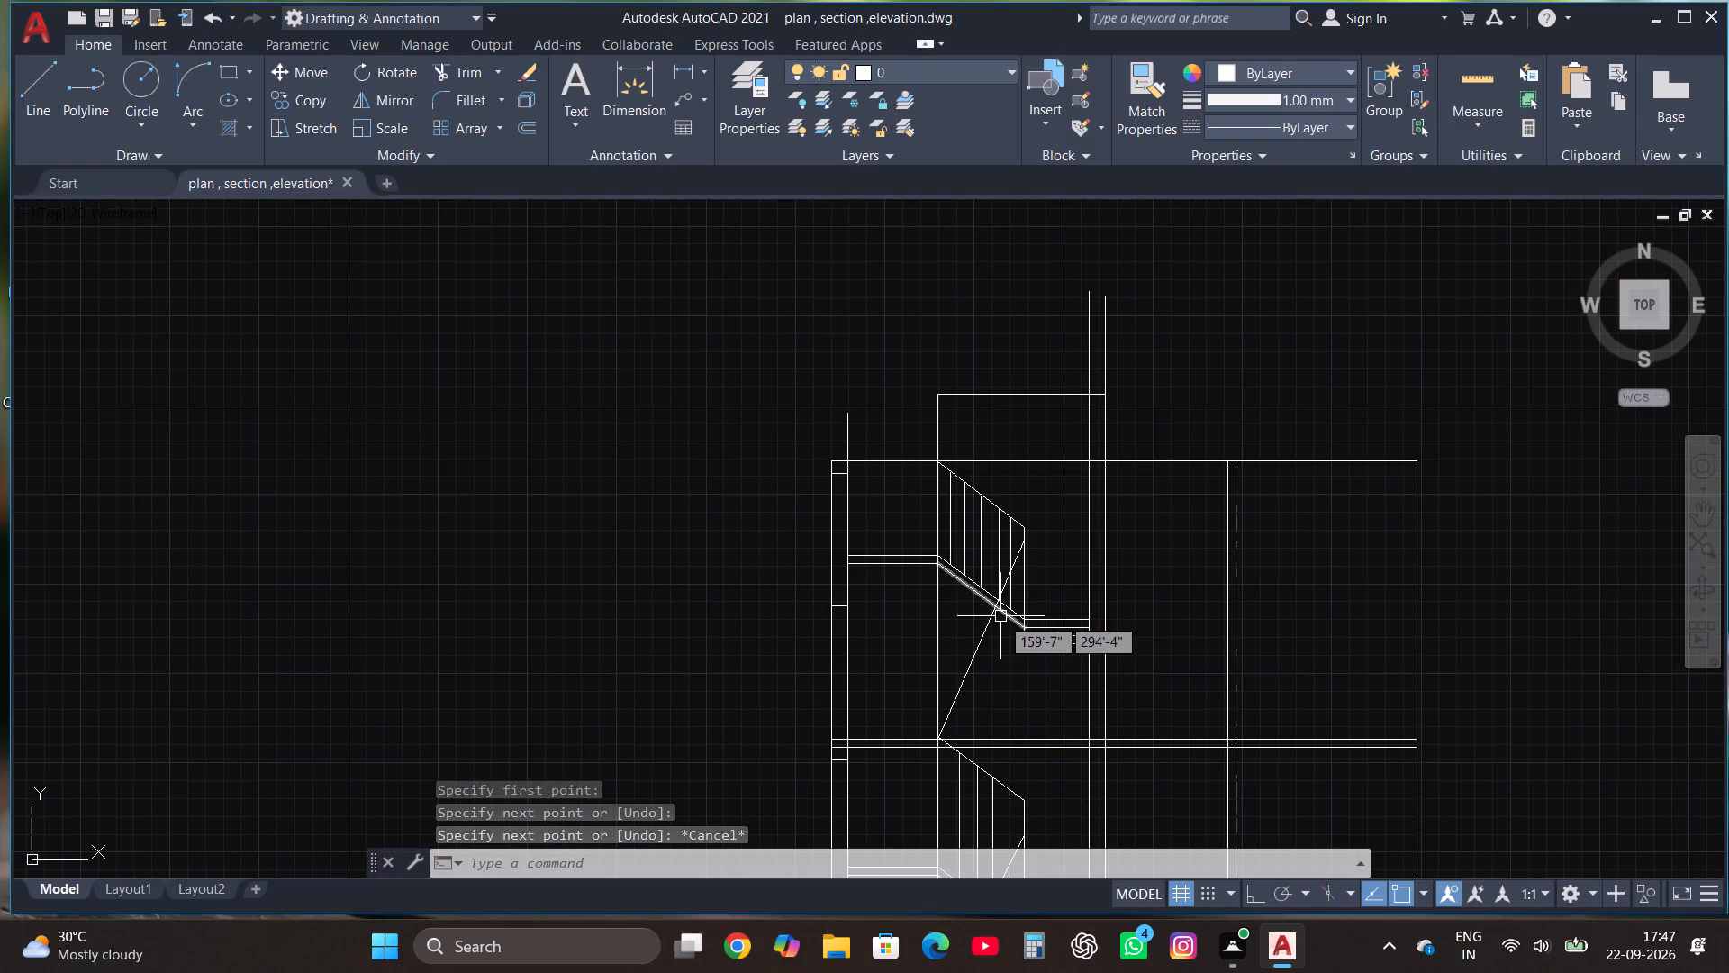
pyautogui.scroll(1, 1009, 553)
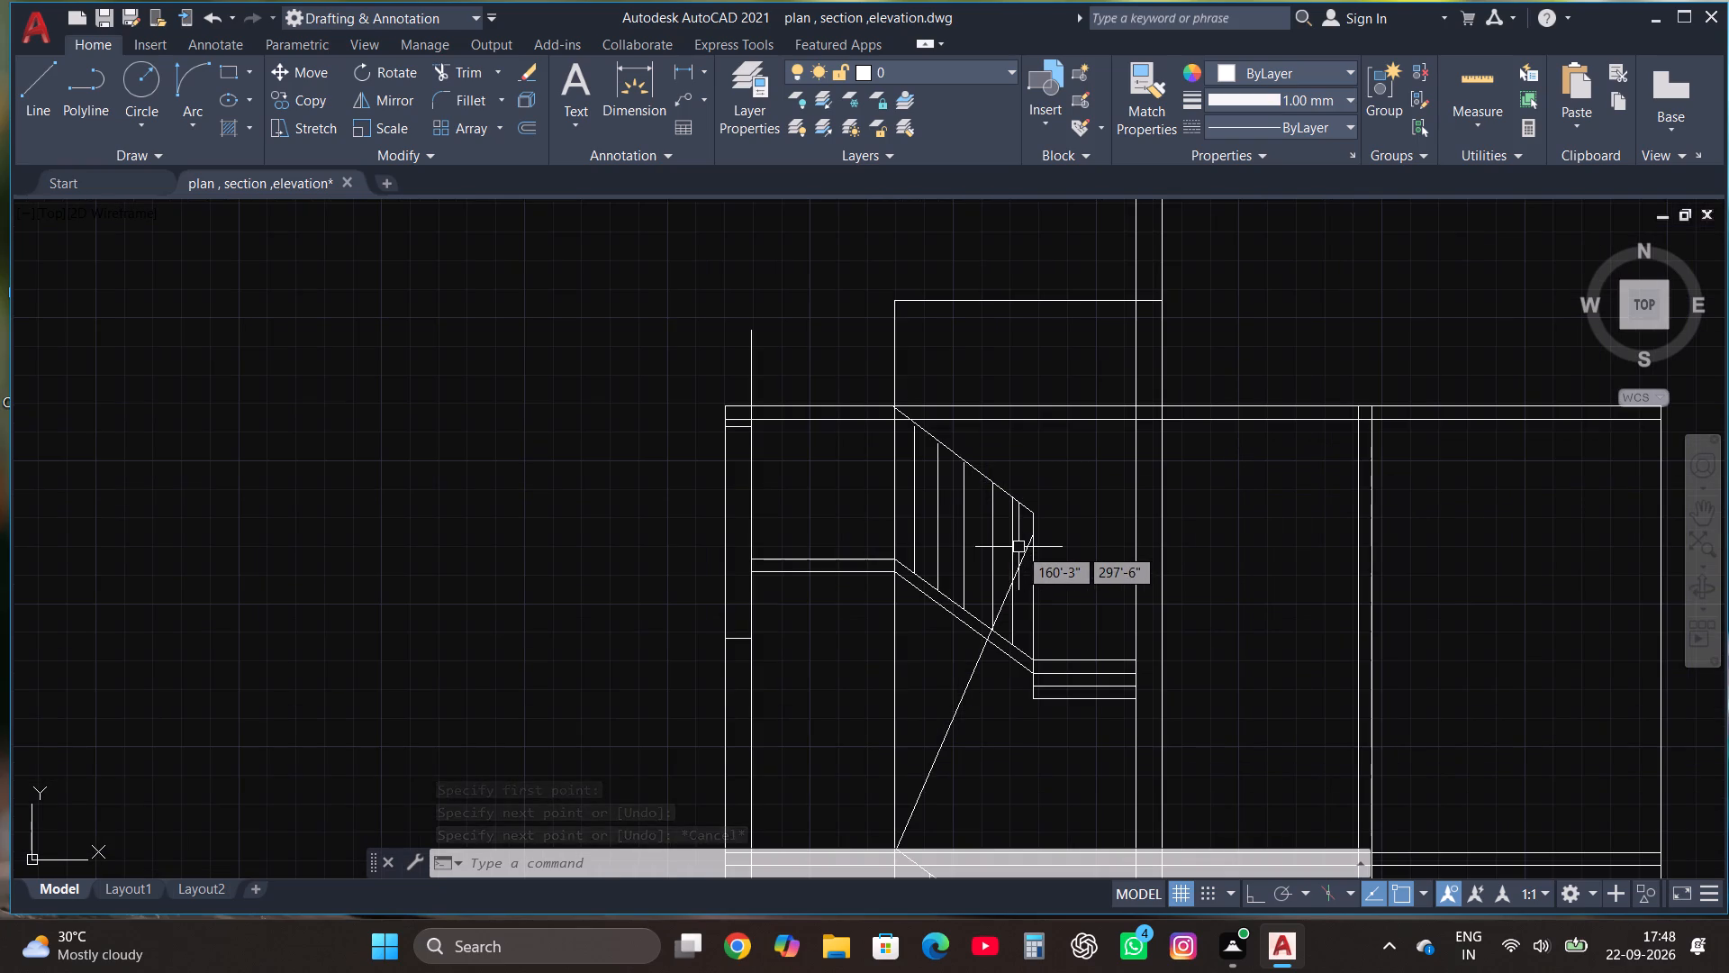
pyautogui.click(1021, 547)
pyautogui.press('Escape')
pyautogui.click(1019, 548)
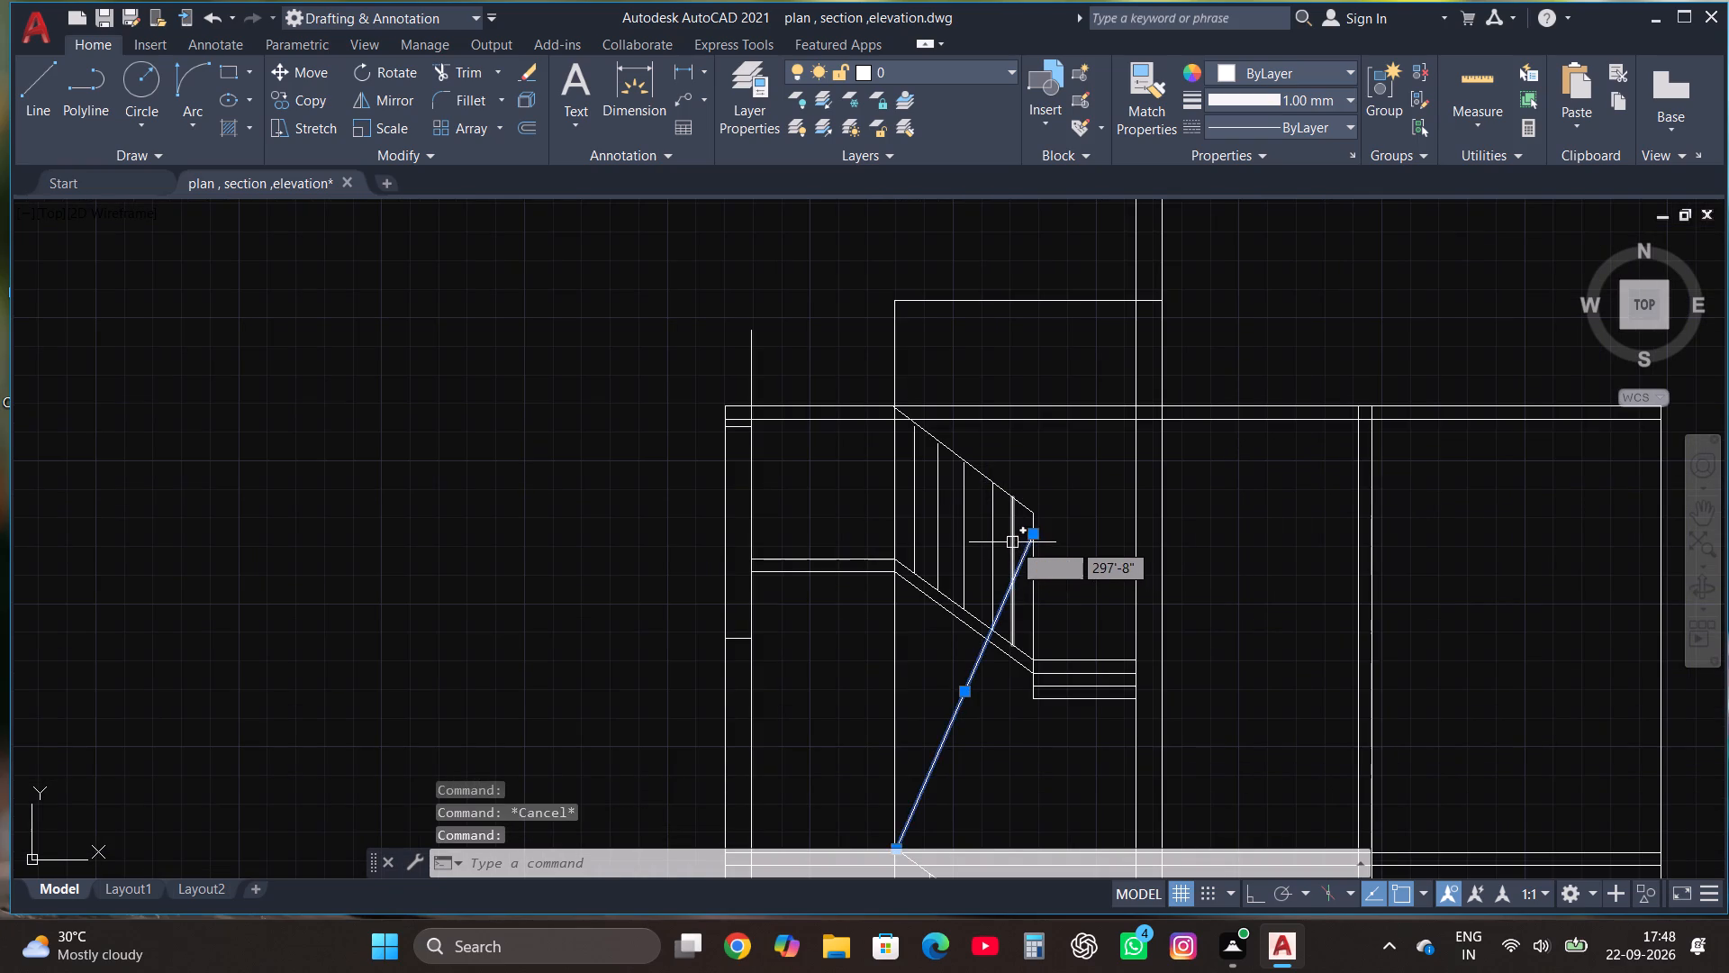
pyautogui.press('Escape')
pyautogui.click(1012, 542)
pyautogui.press('BackSpace')
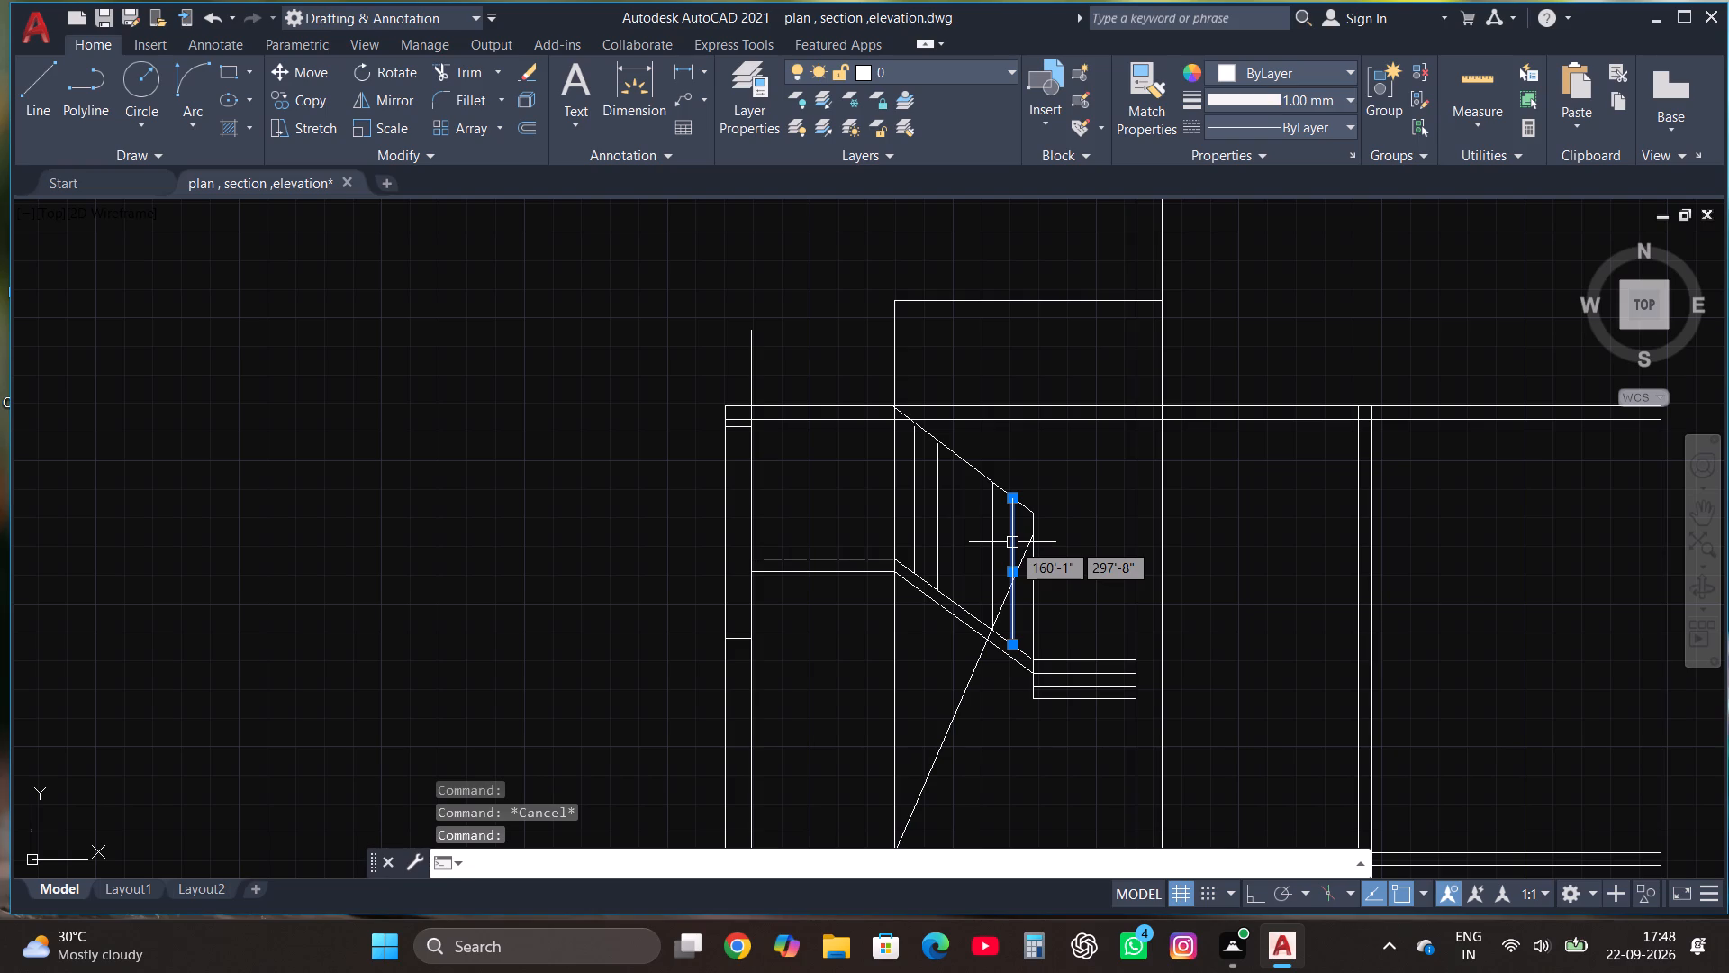
pyautogui.press('Delete')
pyautogui.press('Delete')
pyautogui.press('Delete')
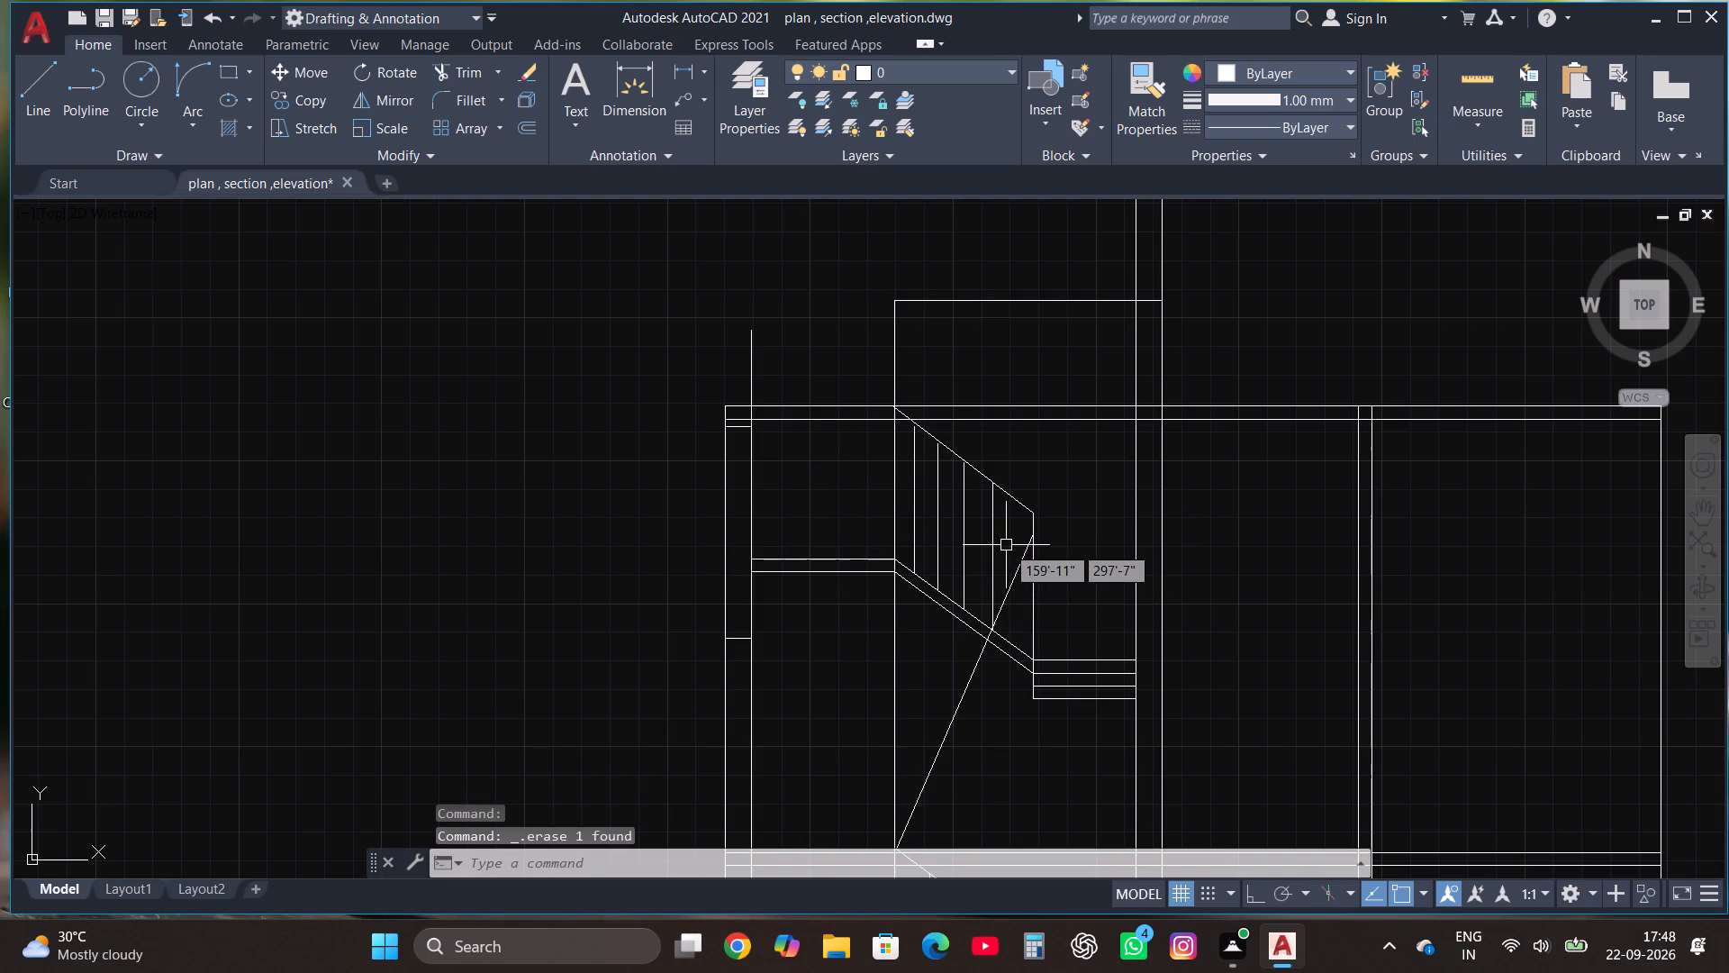
pyautogui.click(1008, 559)
pyautogui.click(908, 496)
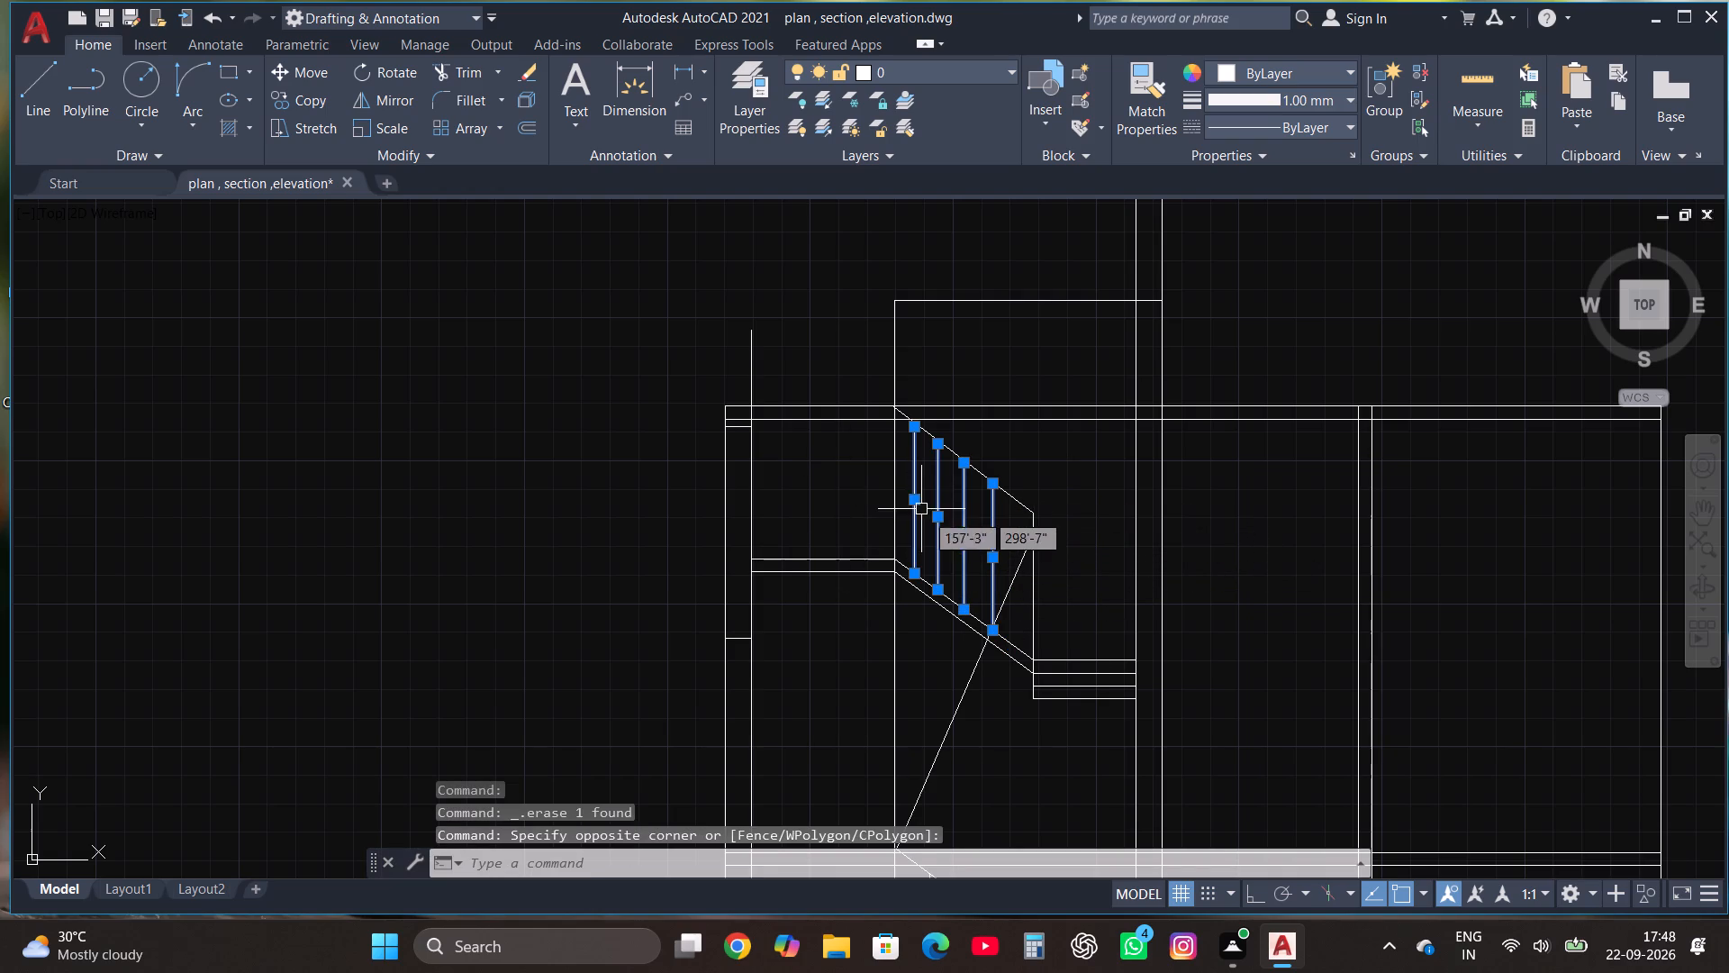
pyautogui.press('Delete')
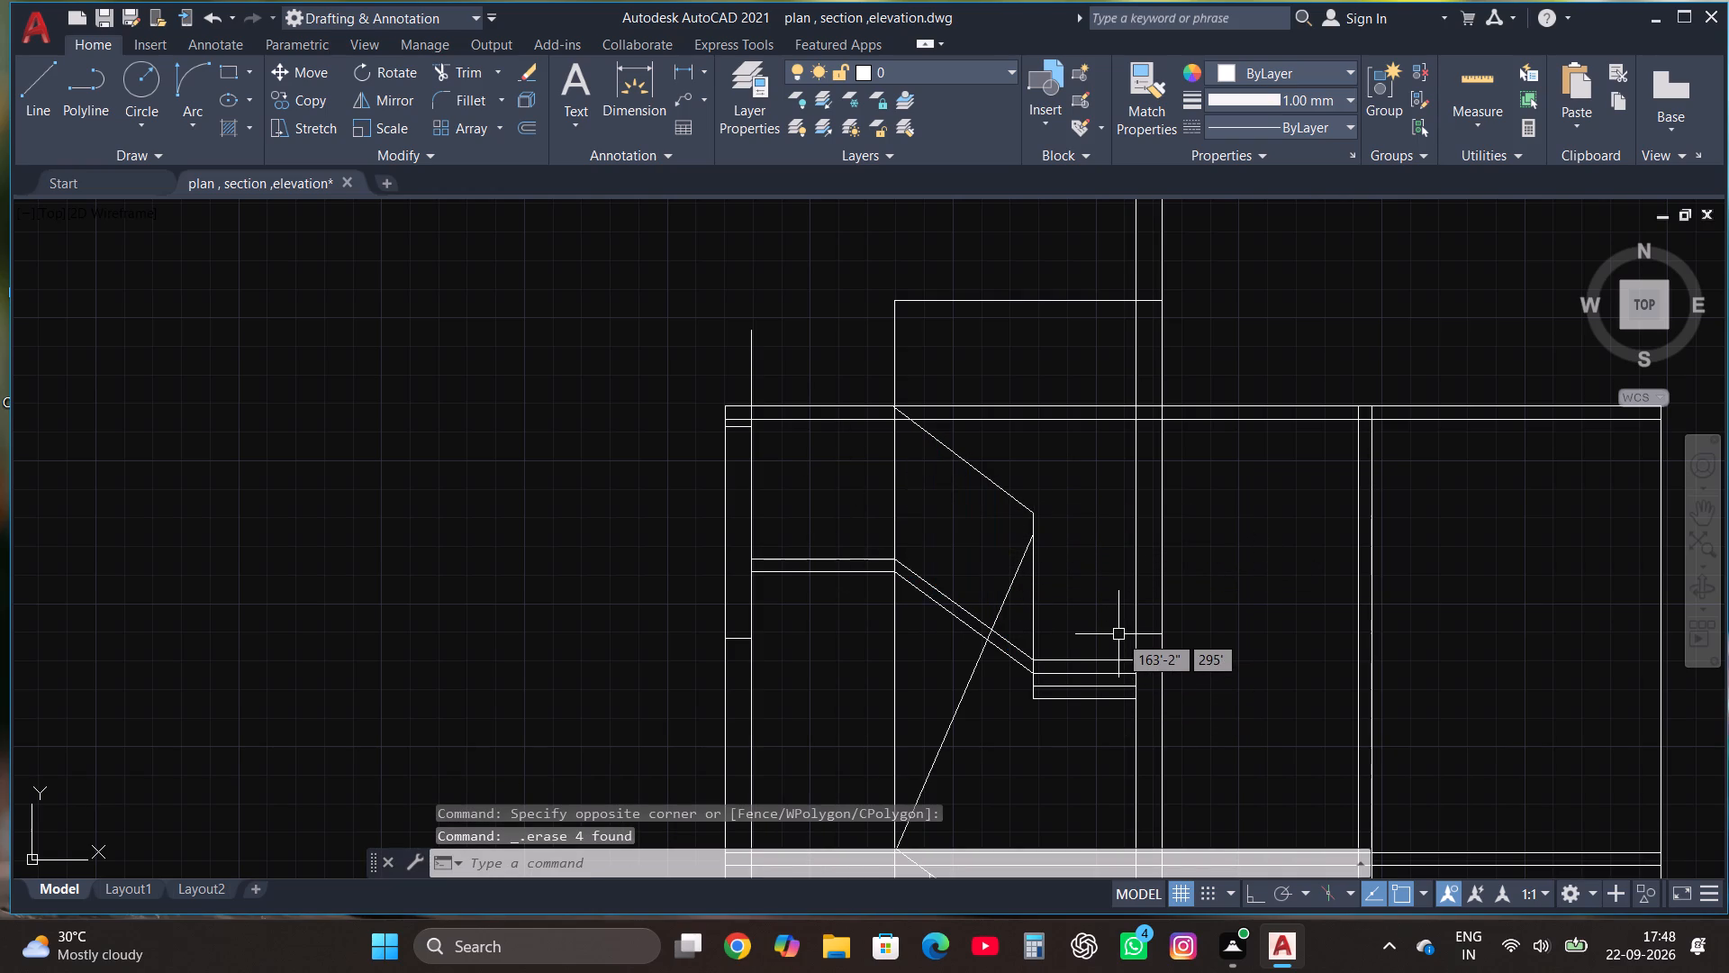
# Draw a slanted line about 11'-8" long from the middle flight's upper end to the underside of the top storey's lower landing.
pyautogui.scroll(-1, 1098, 523)
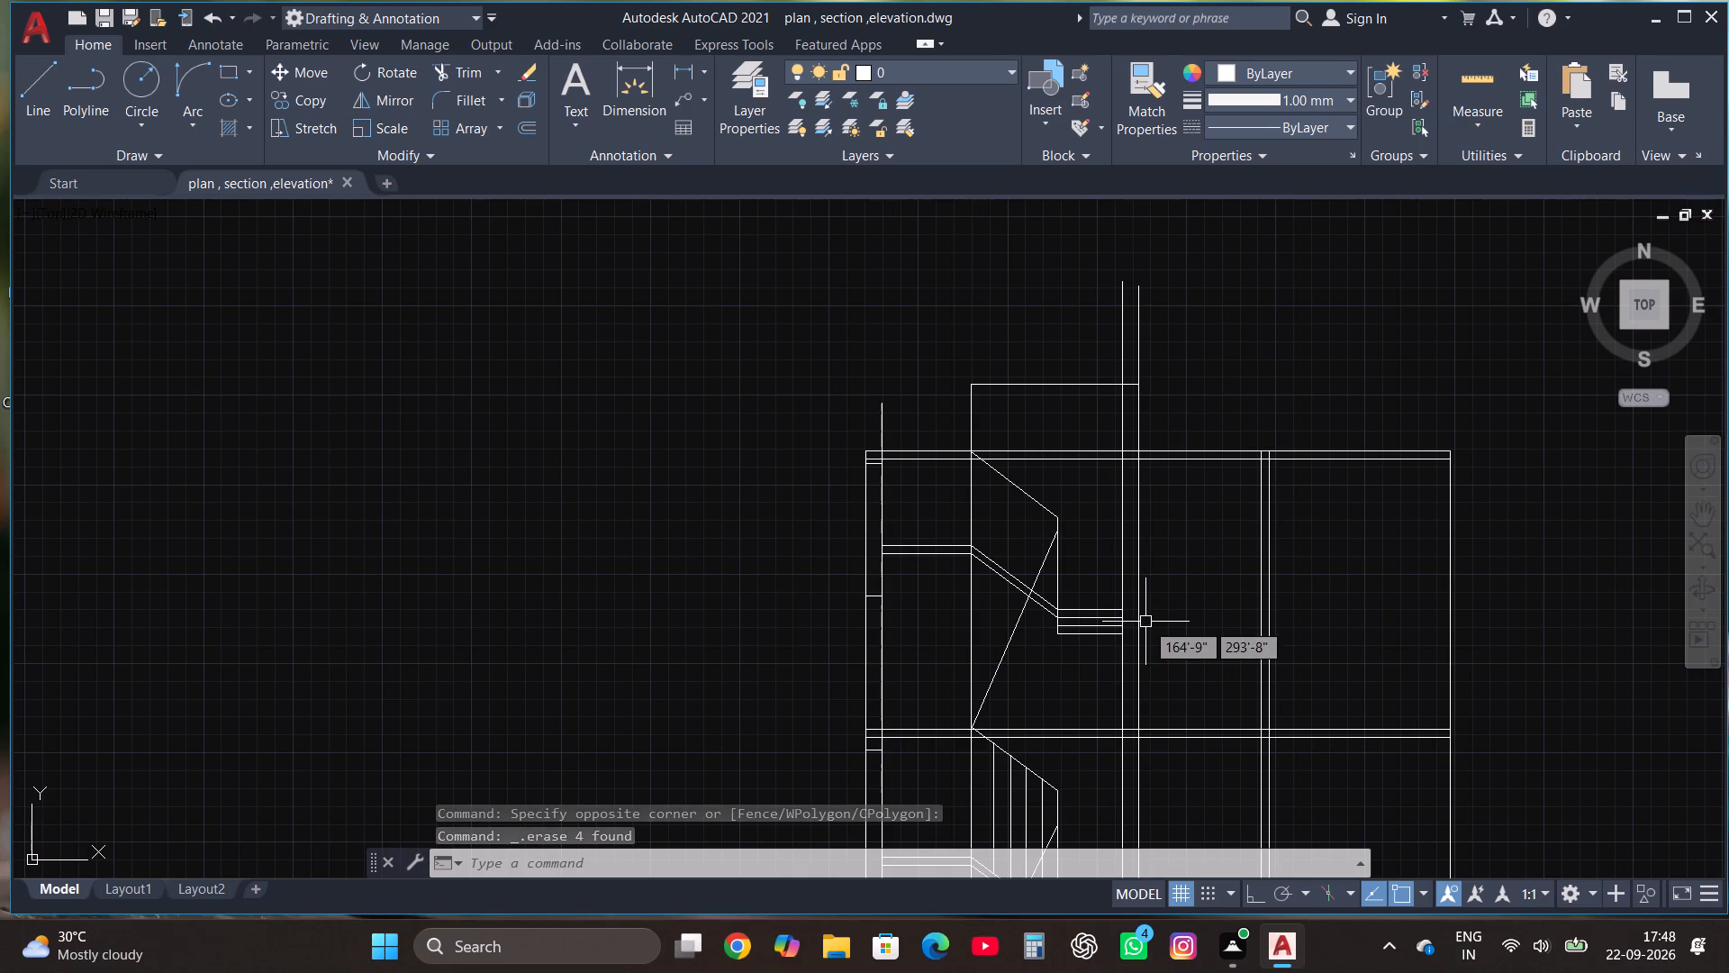
pyautogui.click(52, 73)
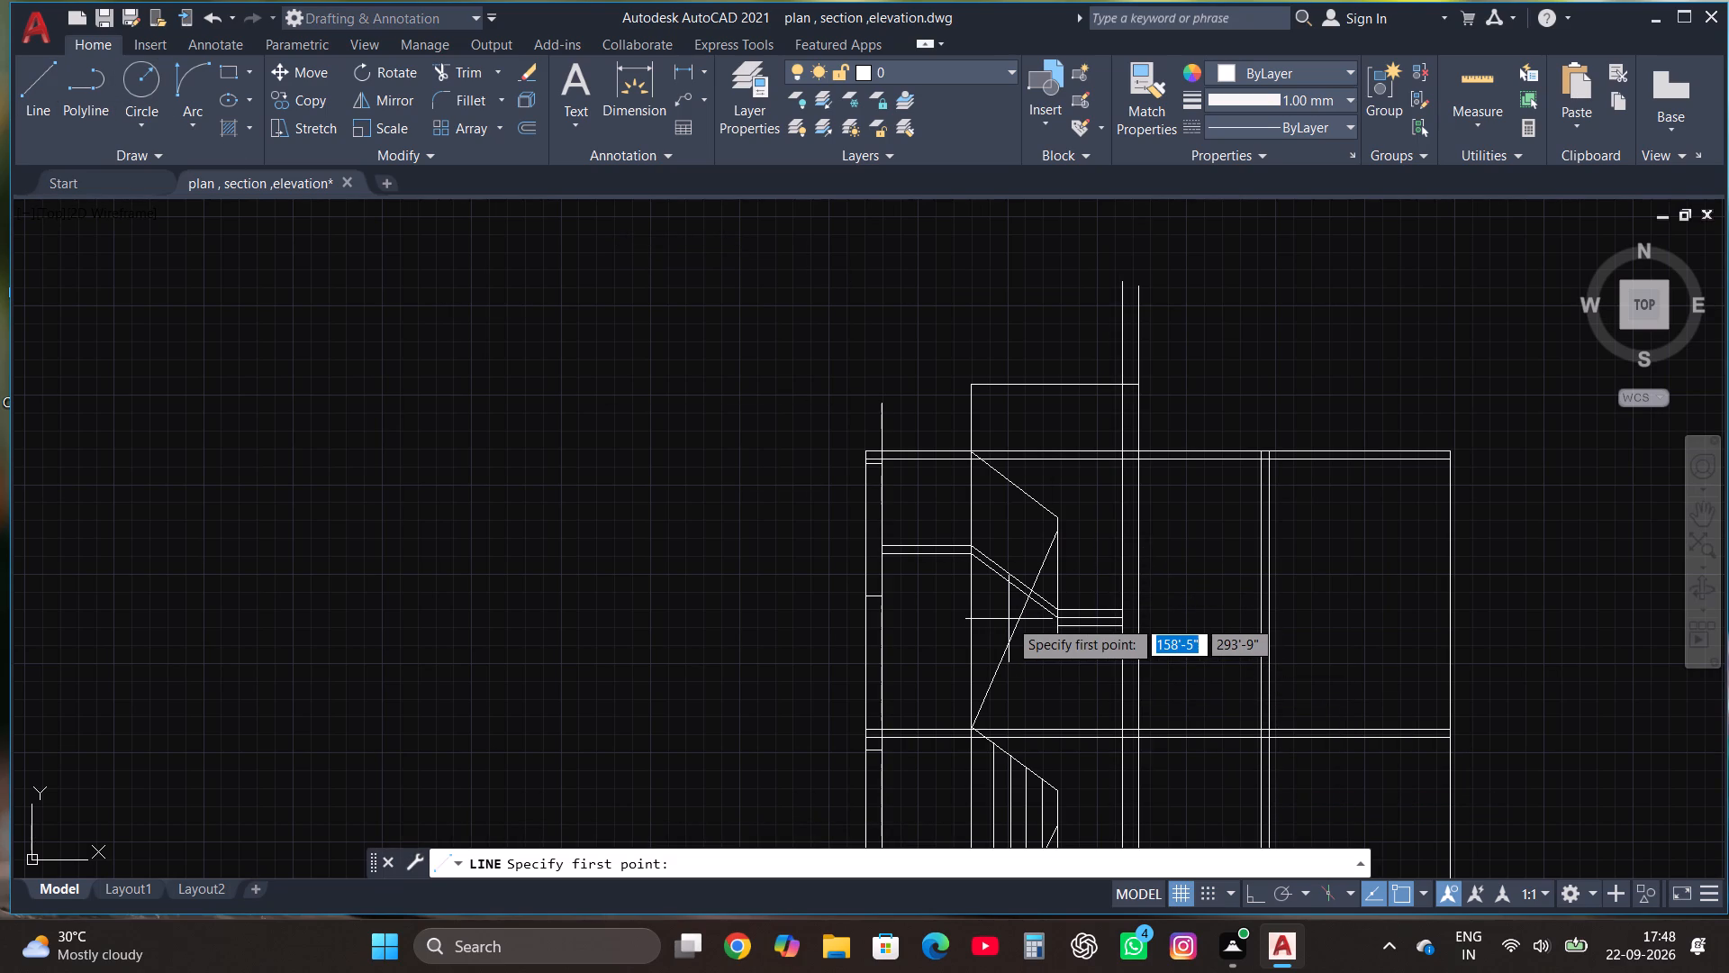
pyautogui.scroll(-1, 1017, 628)
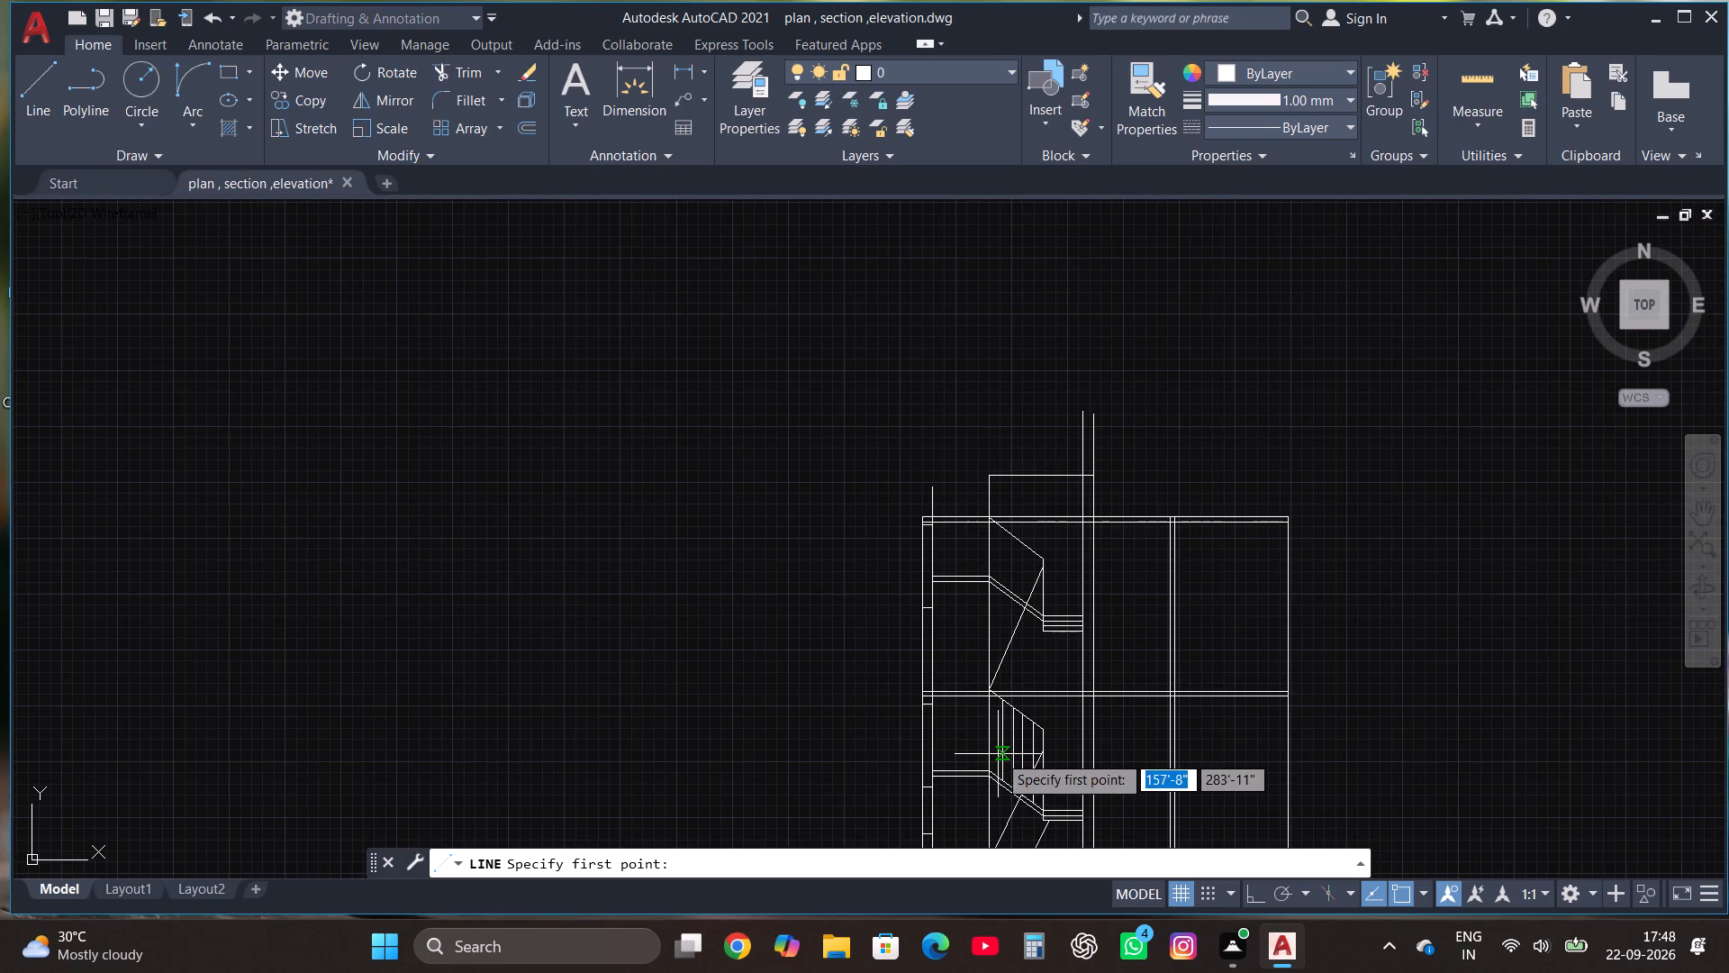
pyautogui.scroll(1, 998, 760)
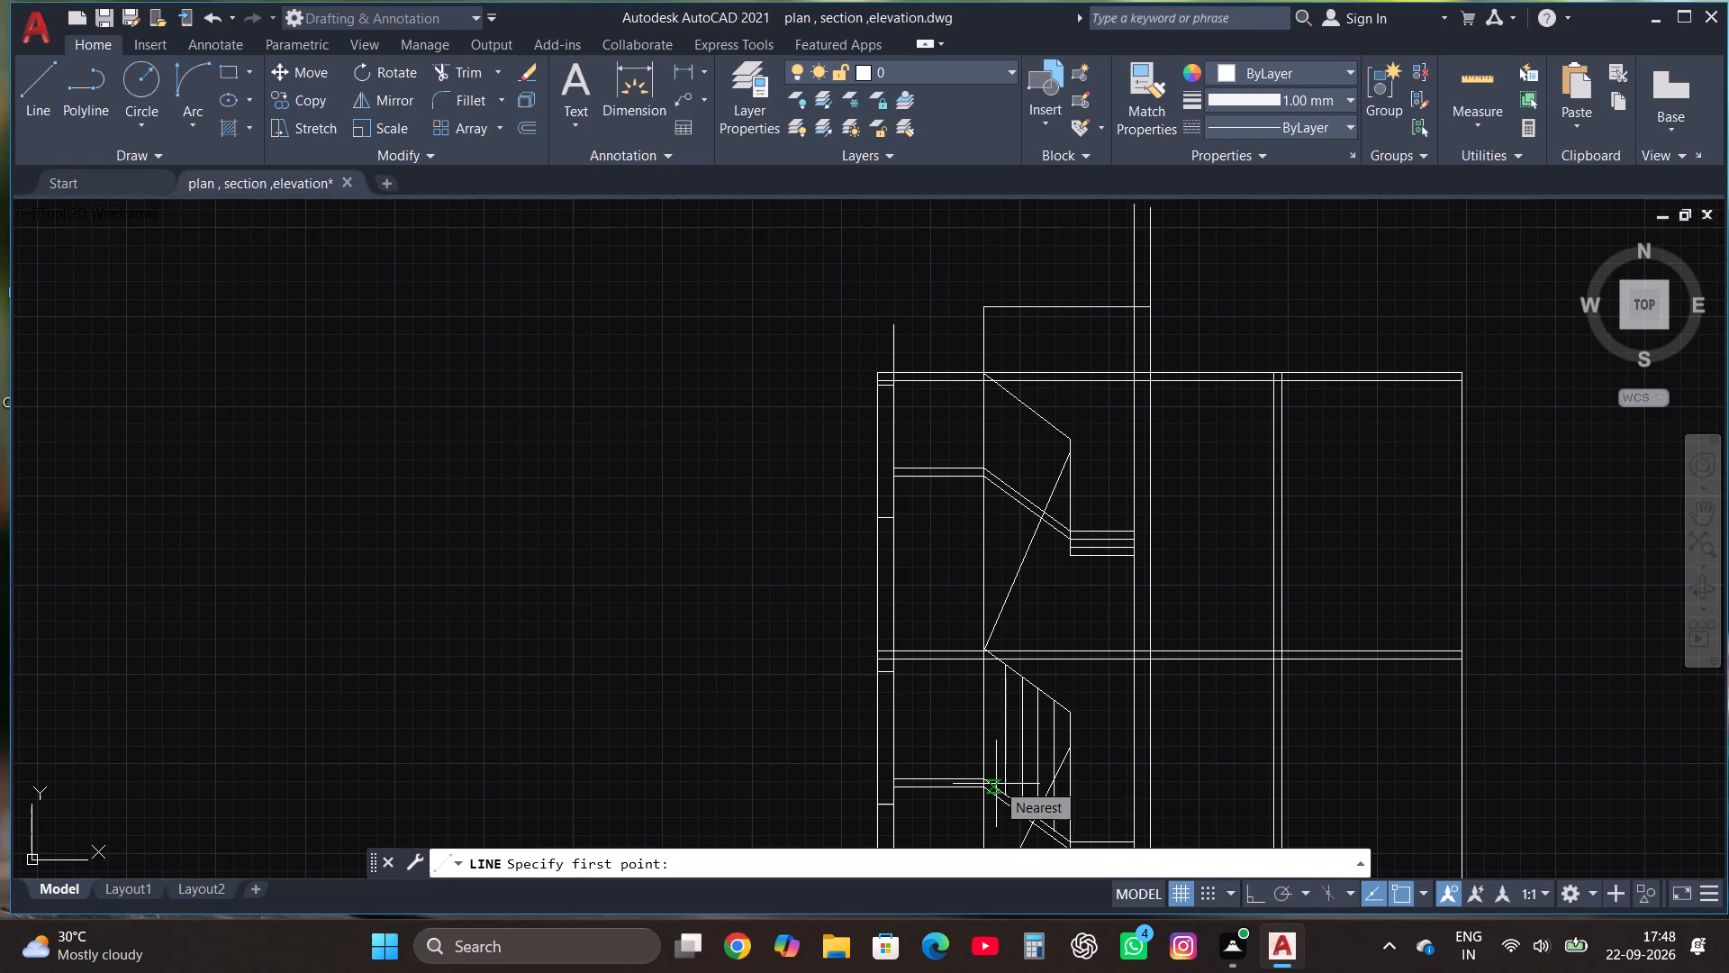
pyautogui.scroll(1, 997, 788)
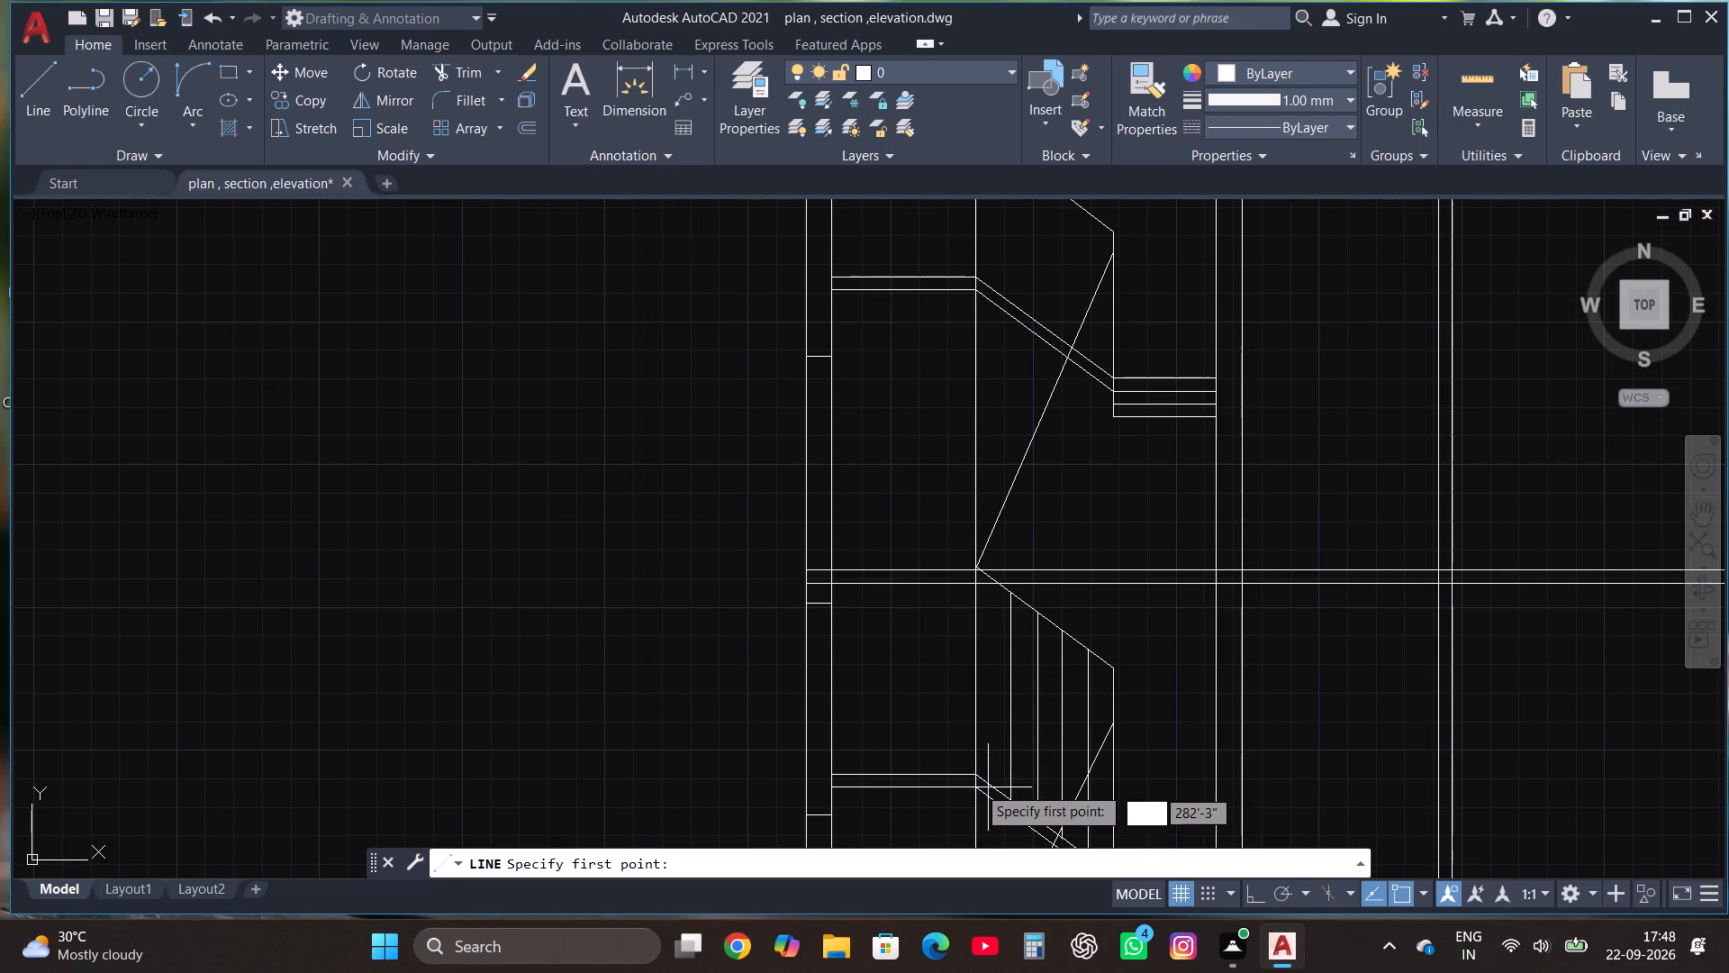
pyautogui.click(980, 778)
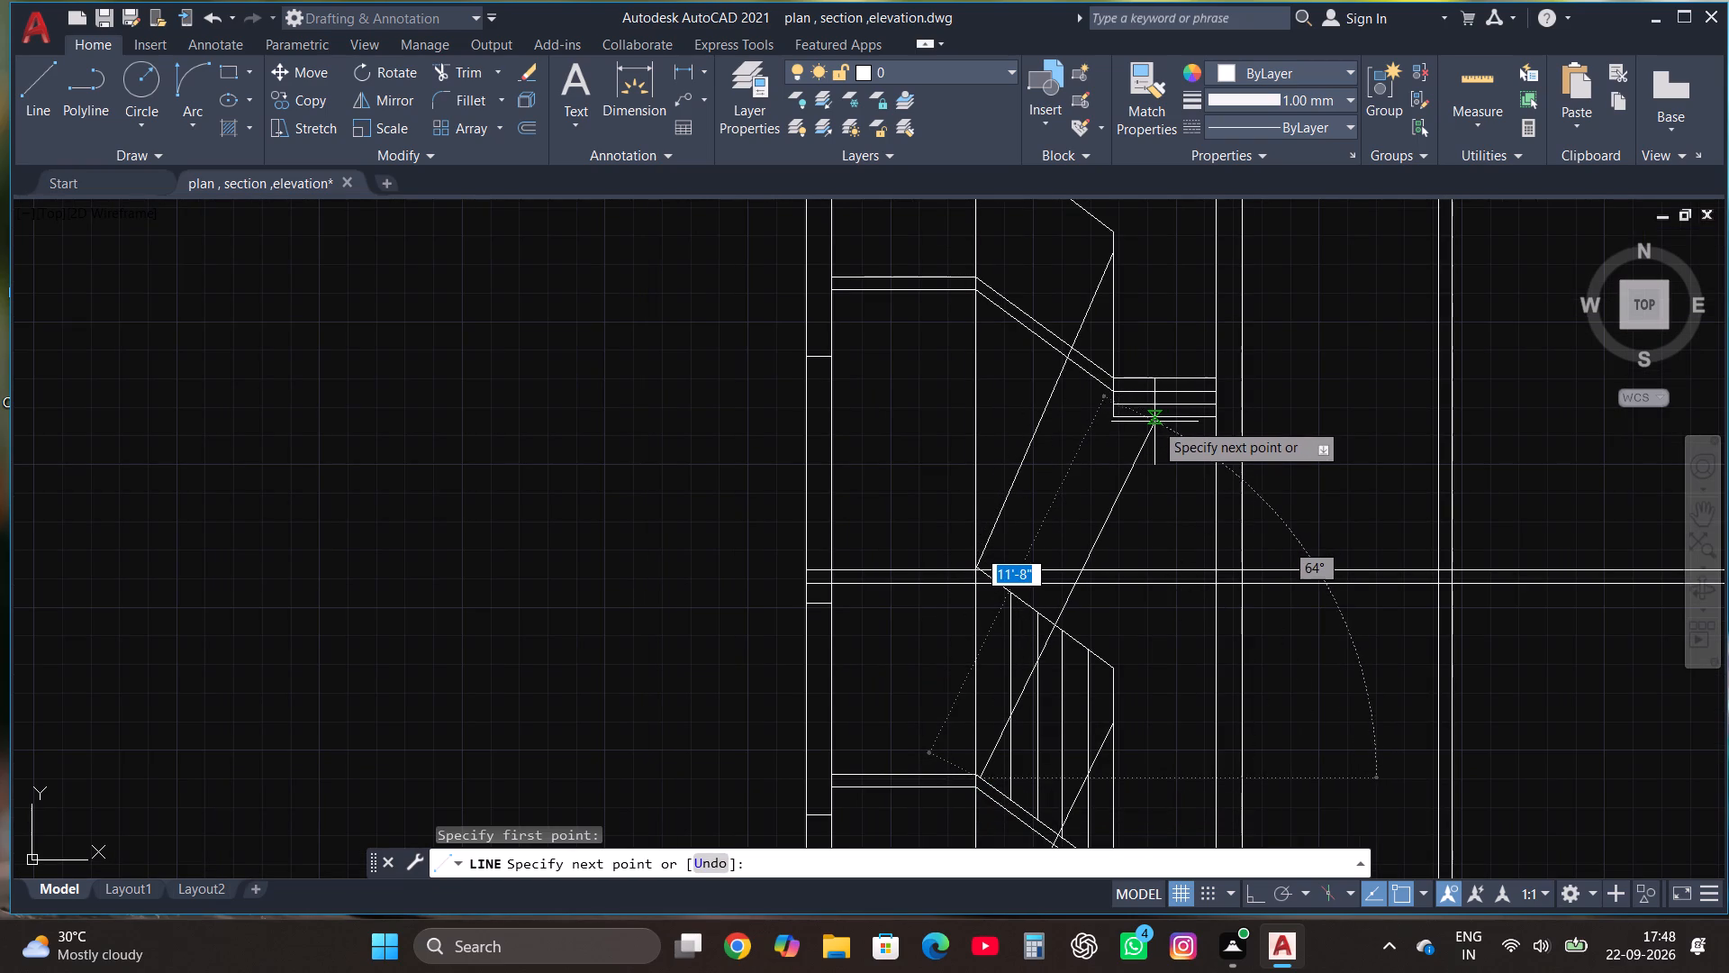
pyautogui.click(1145, 416)
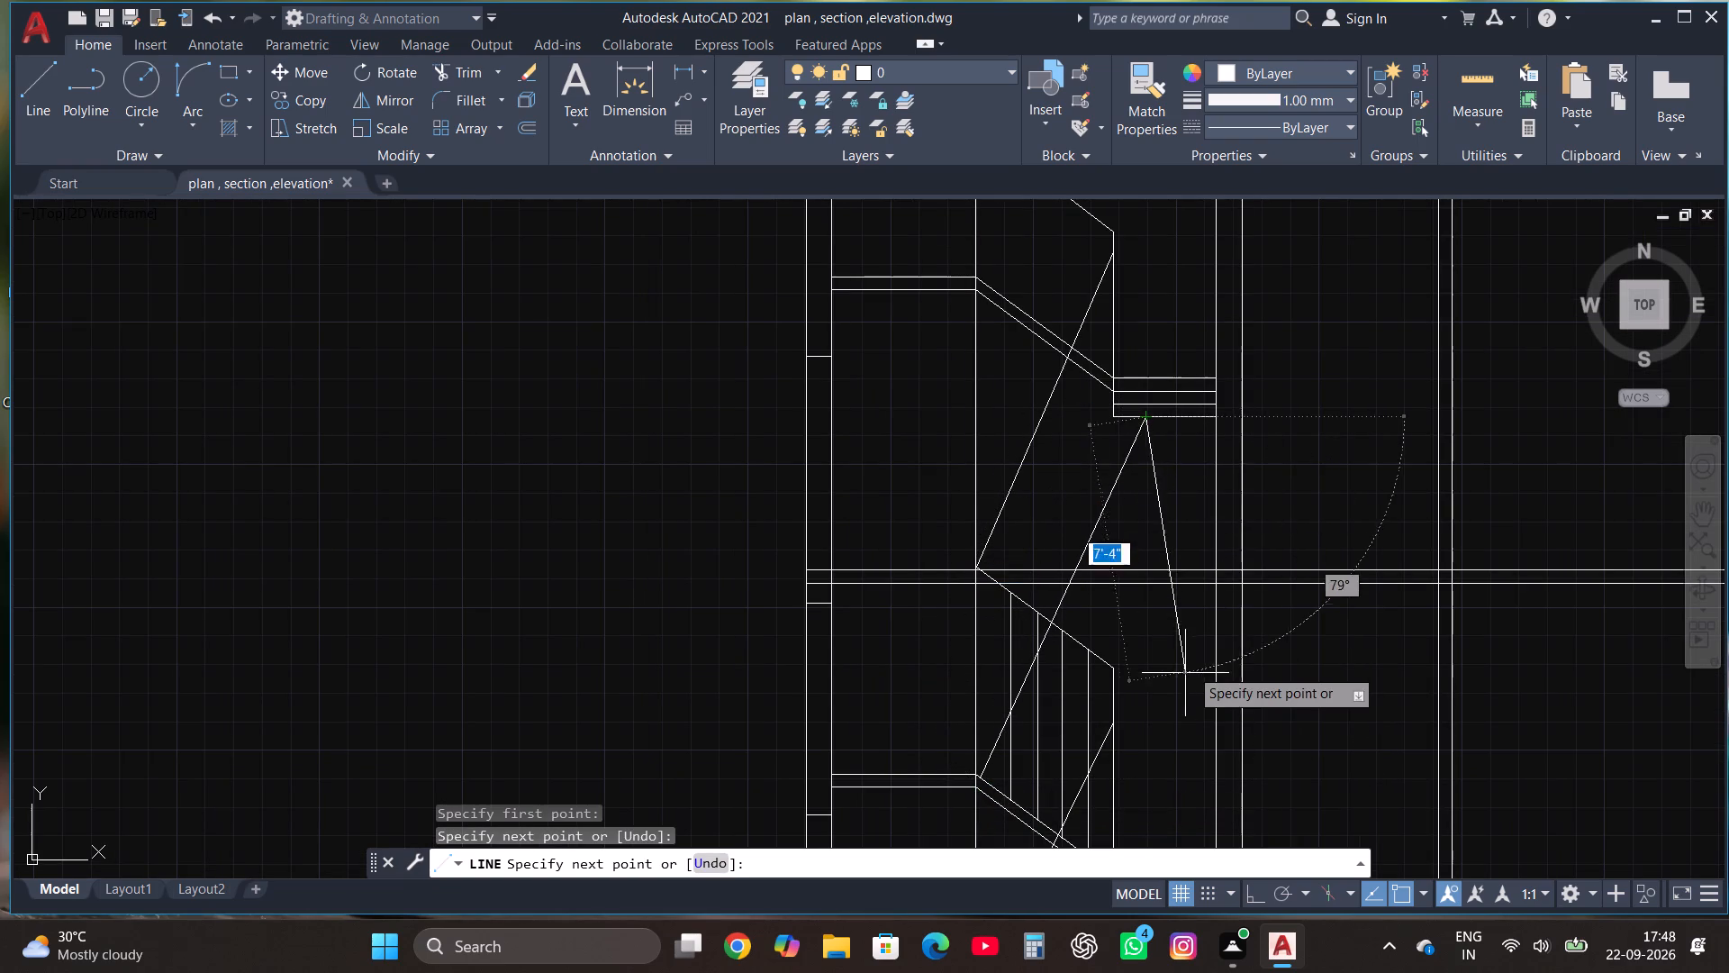
pyautogui.press('Escape')
pyautogui.scroll(-2, 1149, 657)
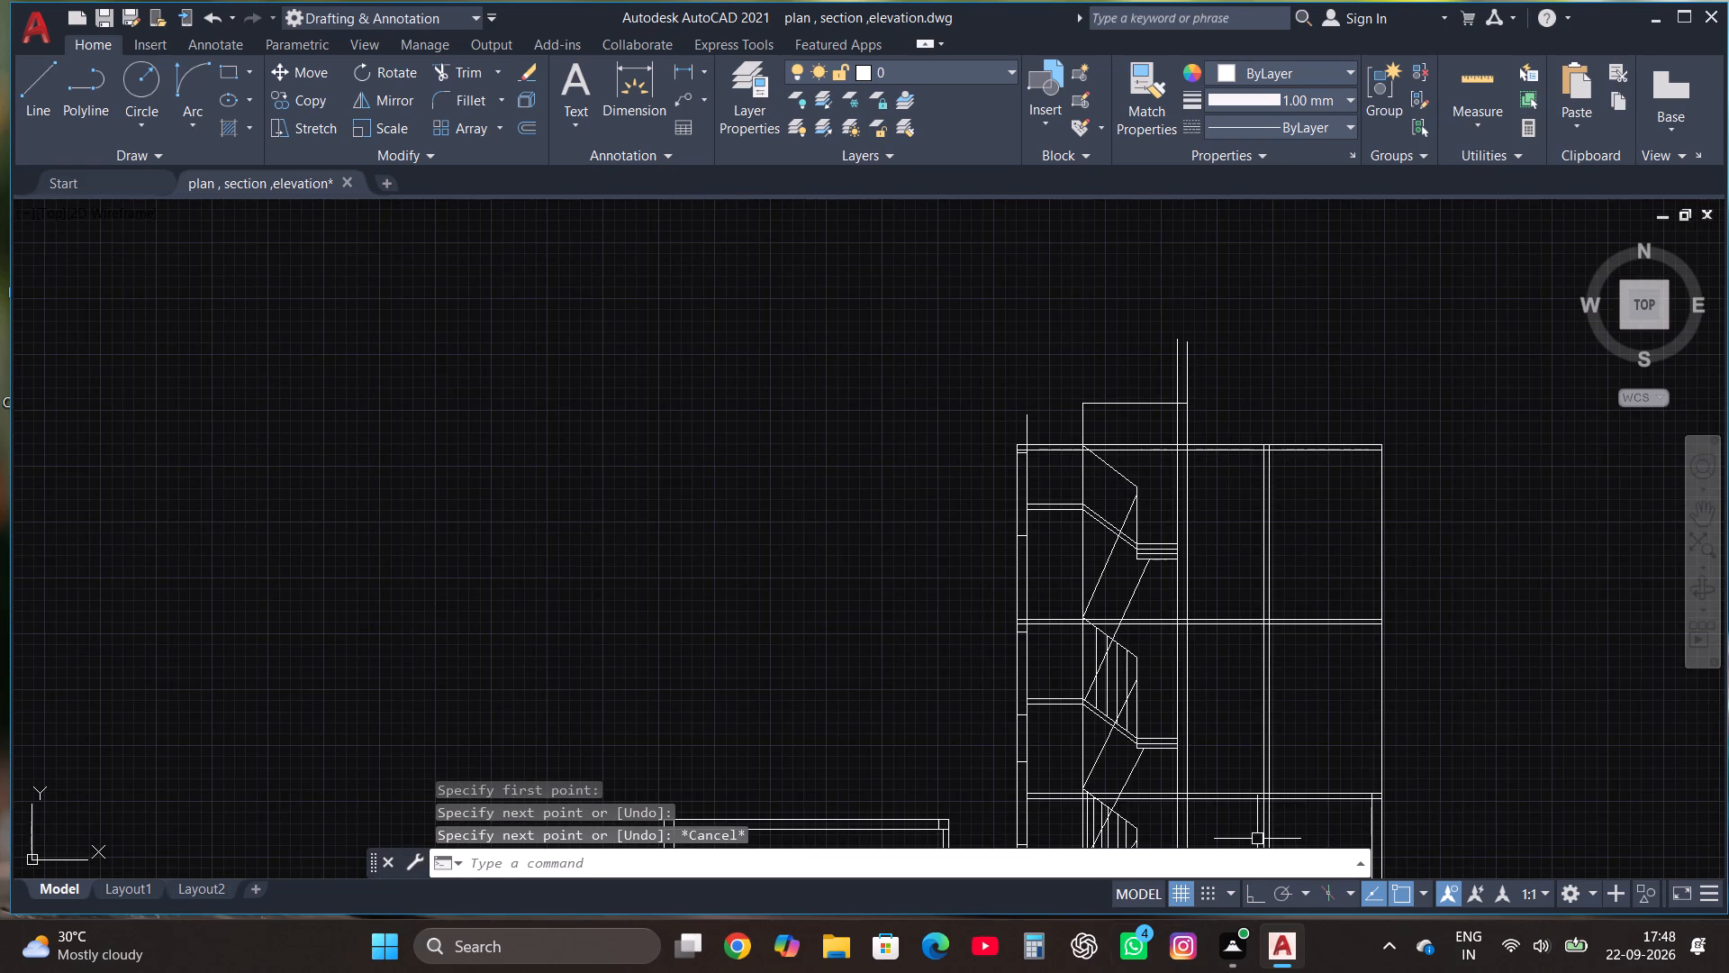
# Draw the lowest flight's first steps from the foot of its slanted line: treads about 8", about 9" and 9", with the last two risers 11".
pyautogui.scroll(-1, 1076, 860)
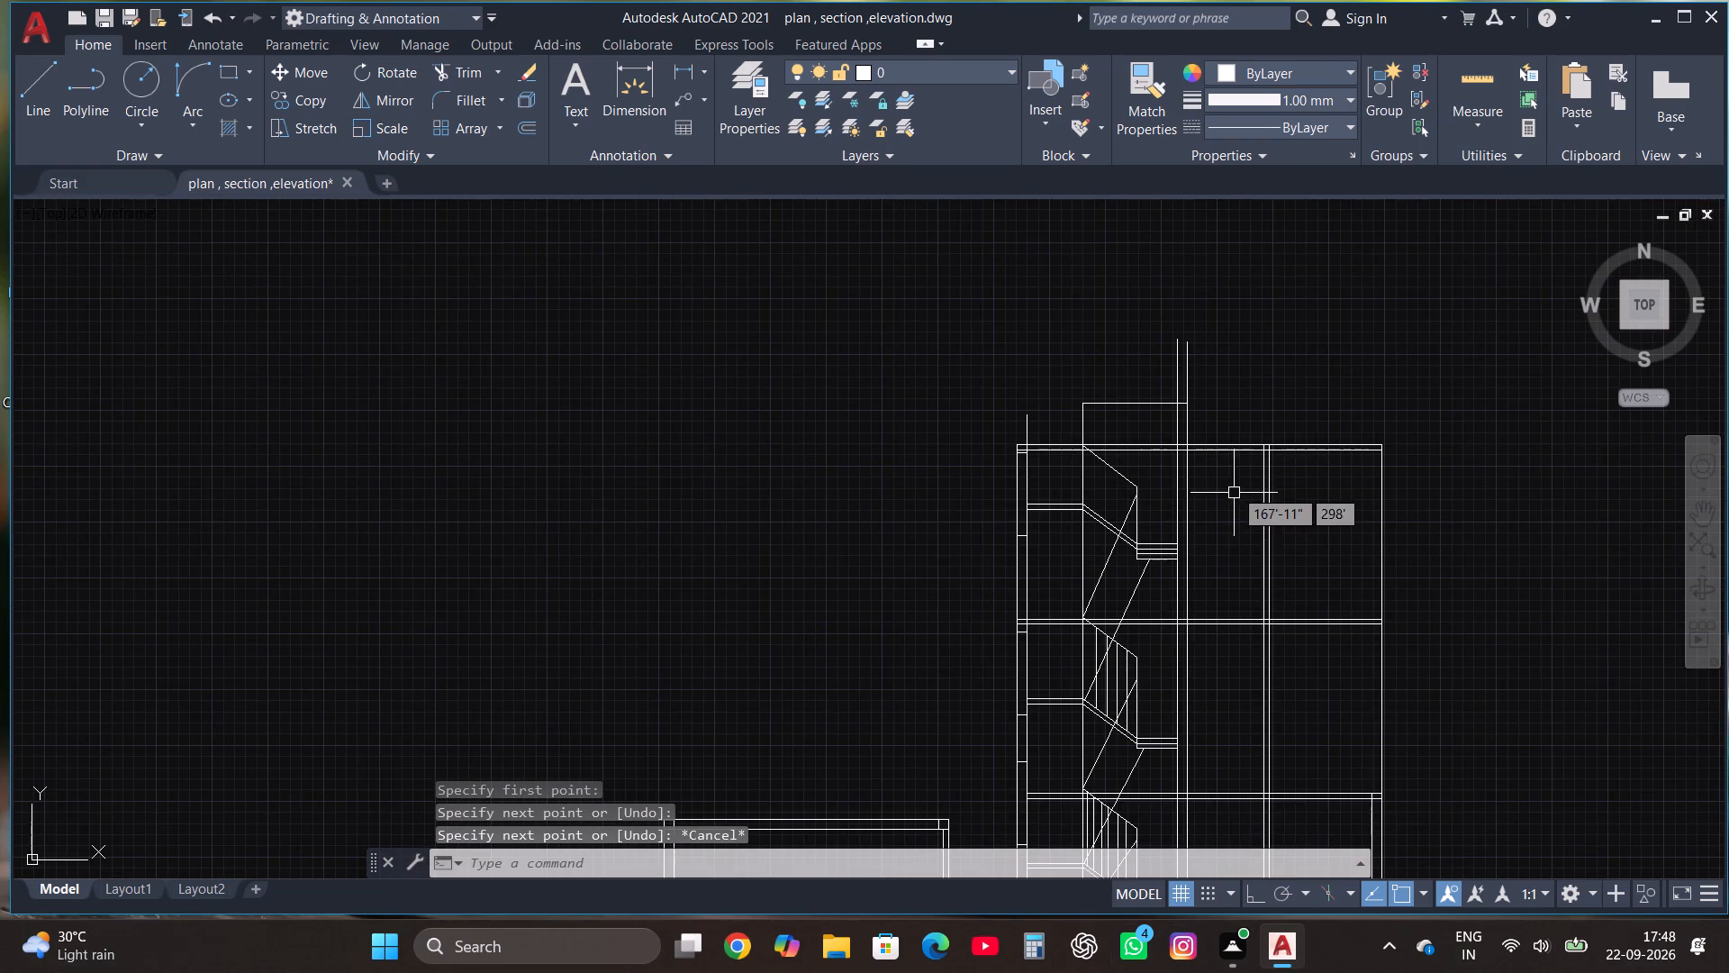
pyautogui.scroll(-1, 1234, 488)
pyautogui.scroll(2, 1225, 484)
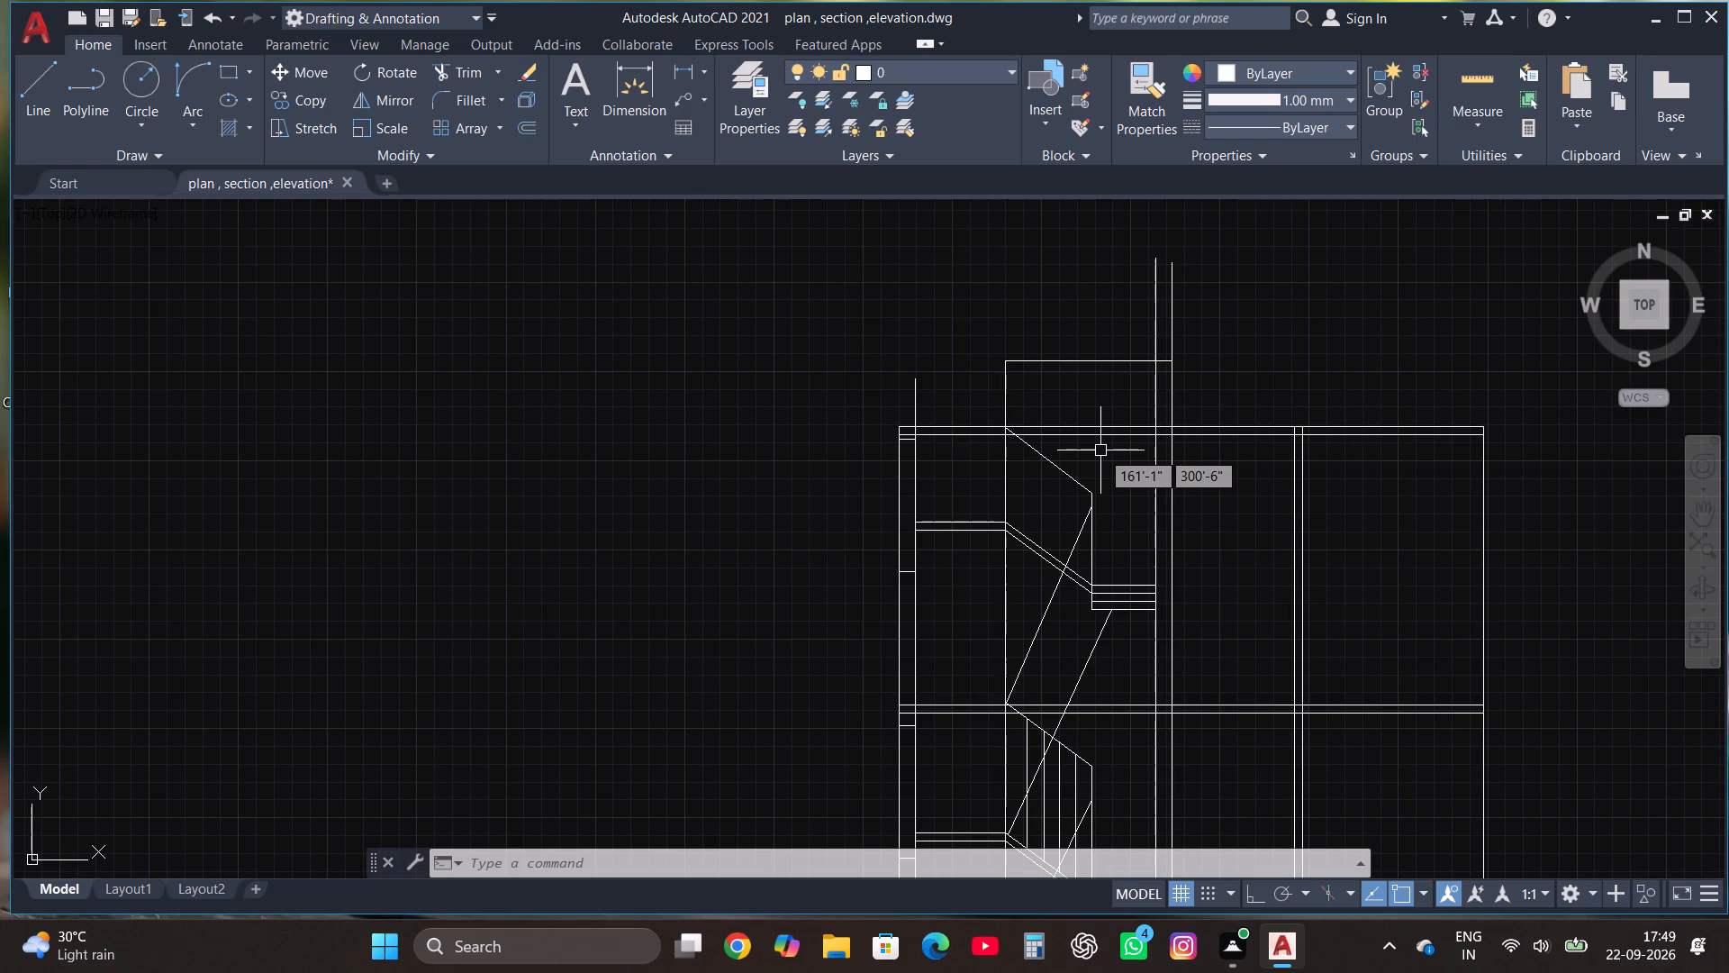
pyautogui.scroll(-2, 1100, 450)
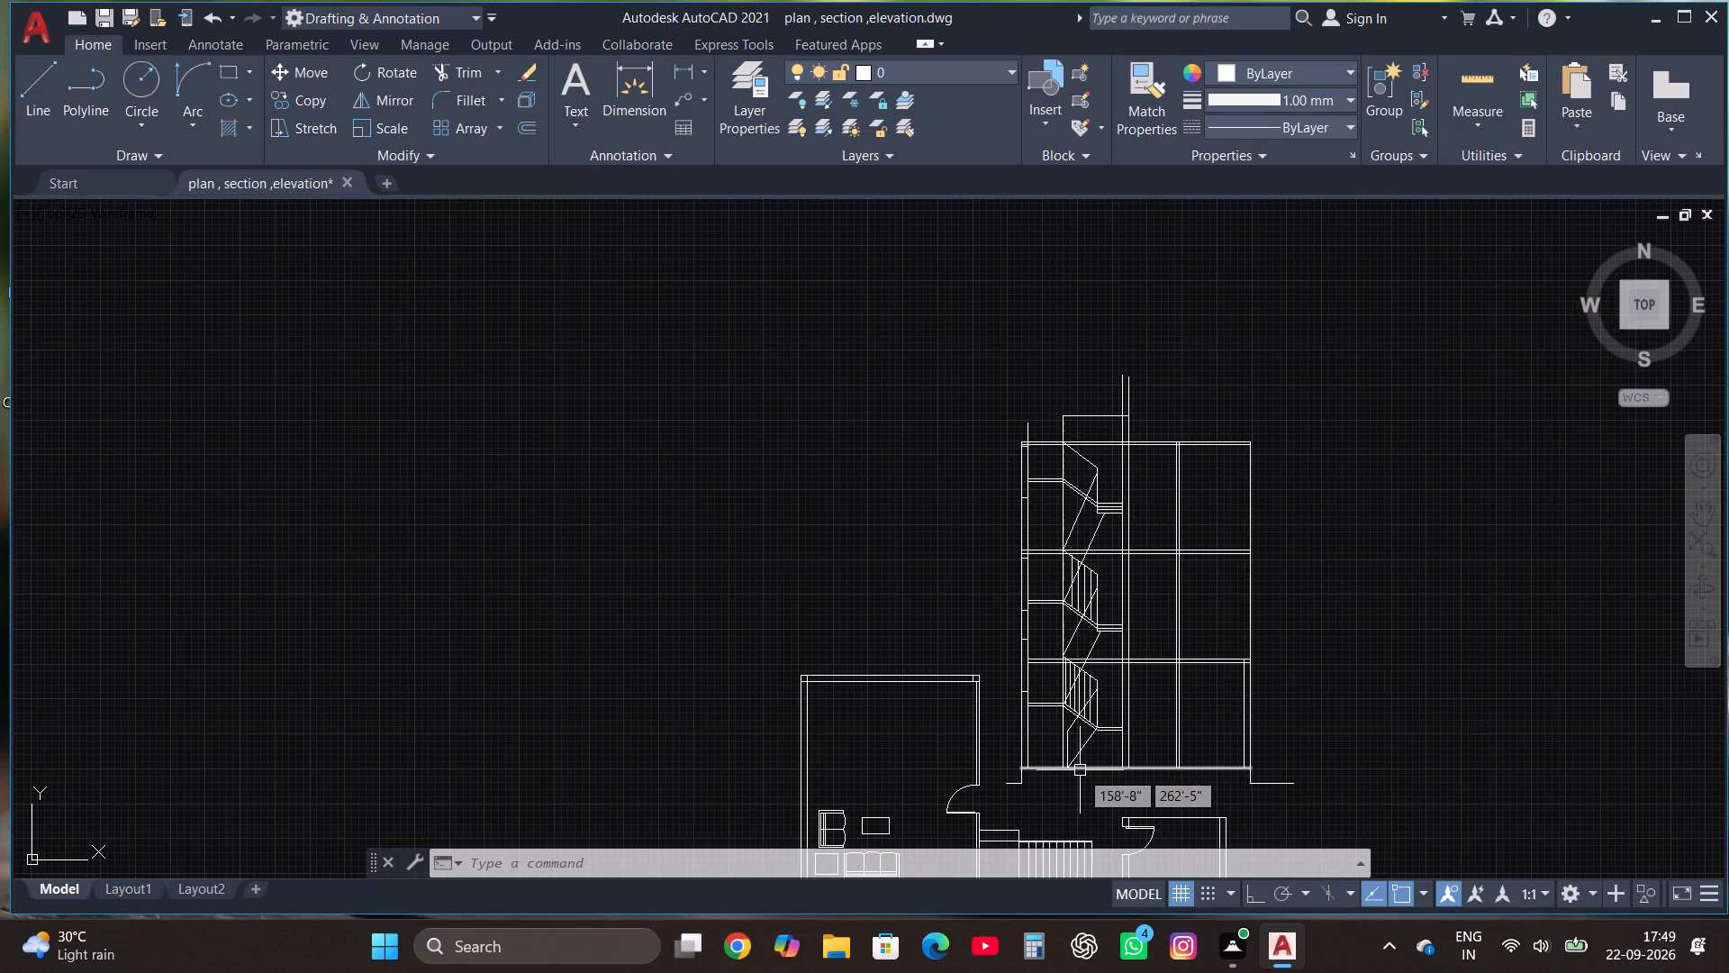
pyautogui.scroll(4, 1080, 770)
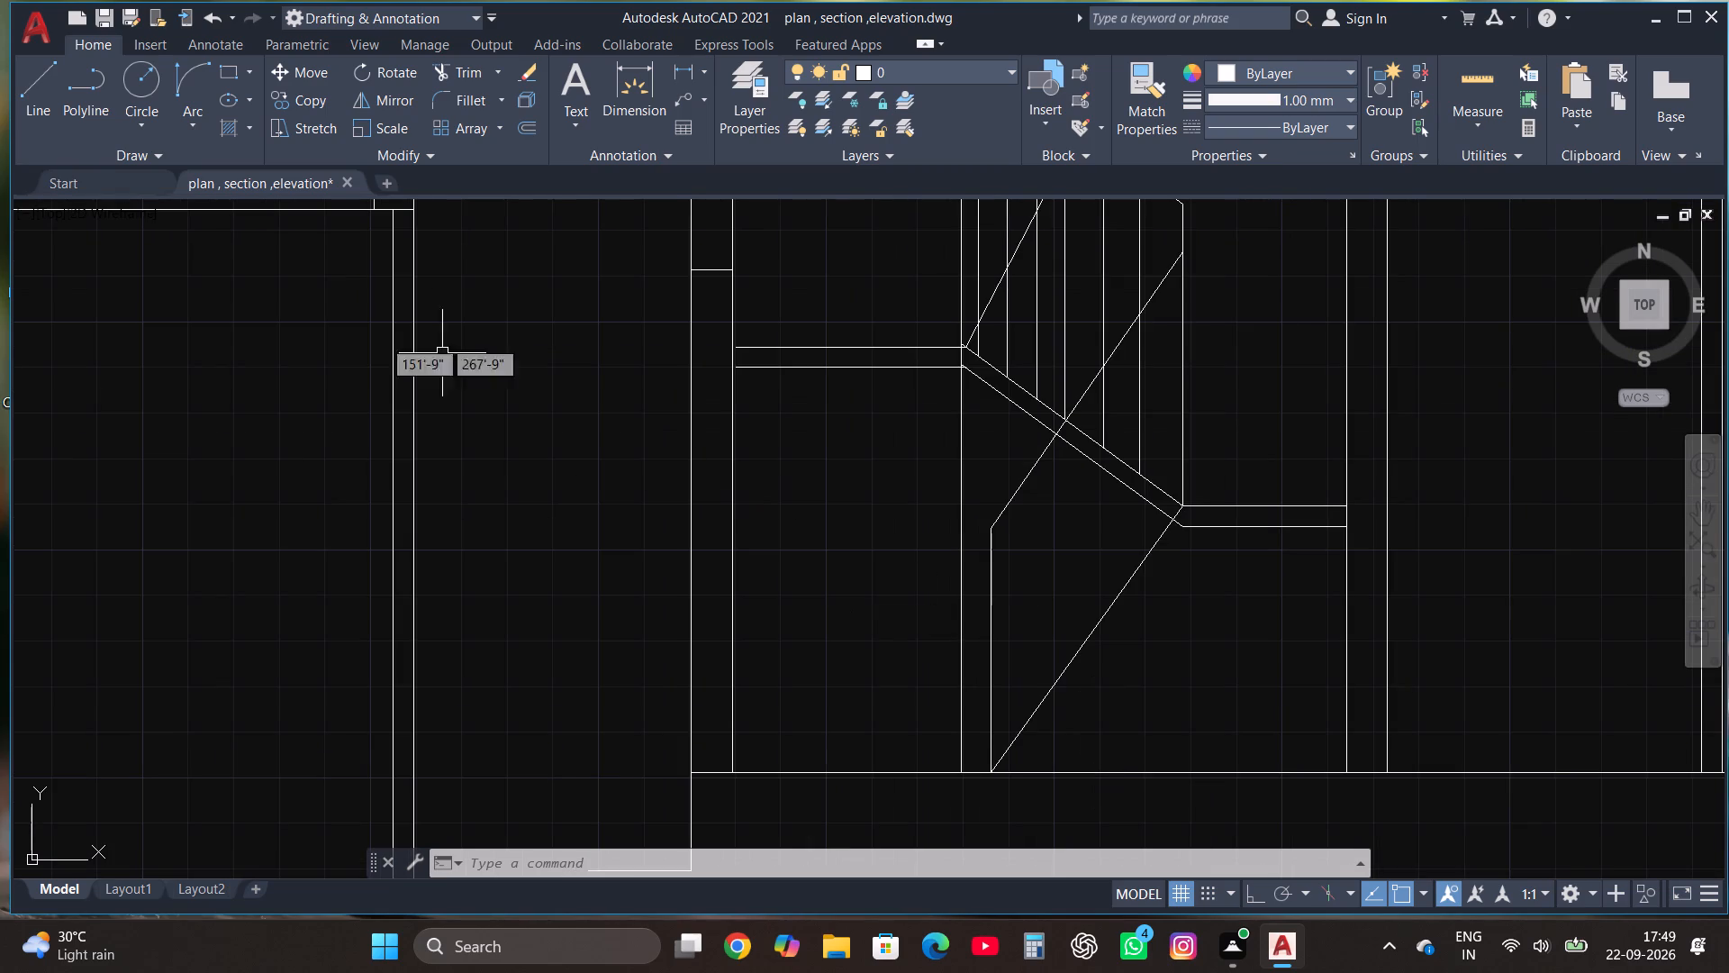
pyautogui.click(23, 82)
pyautogui.scroll(2, 995, 745)
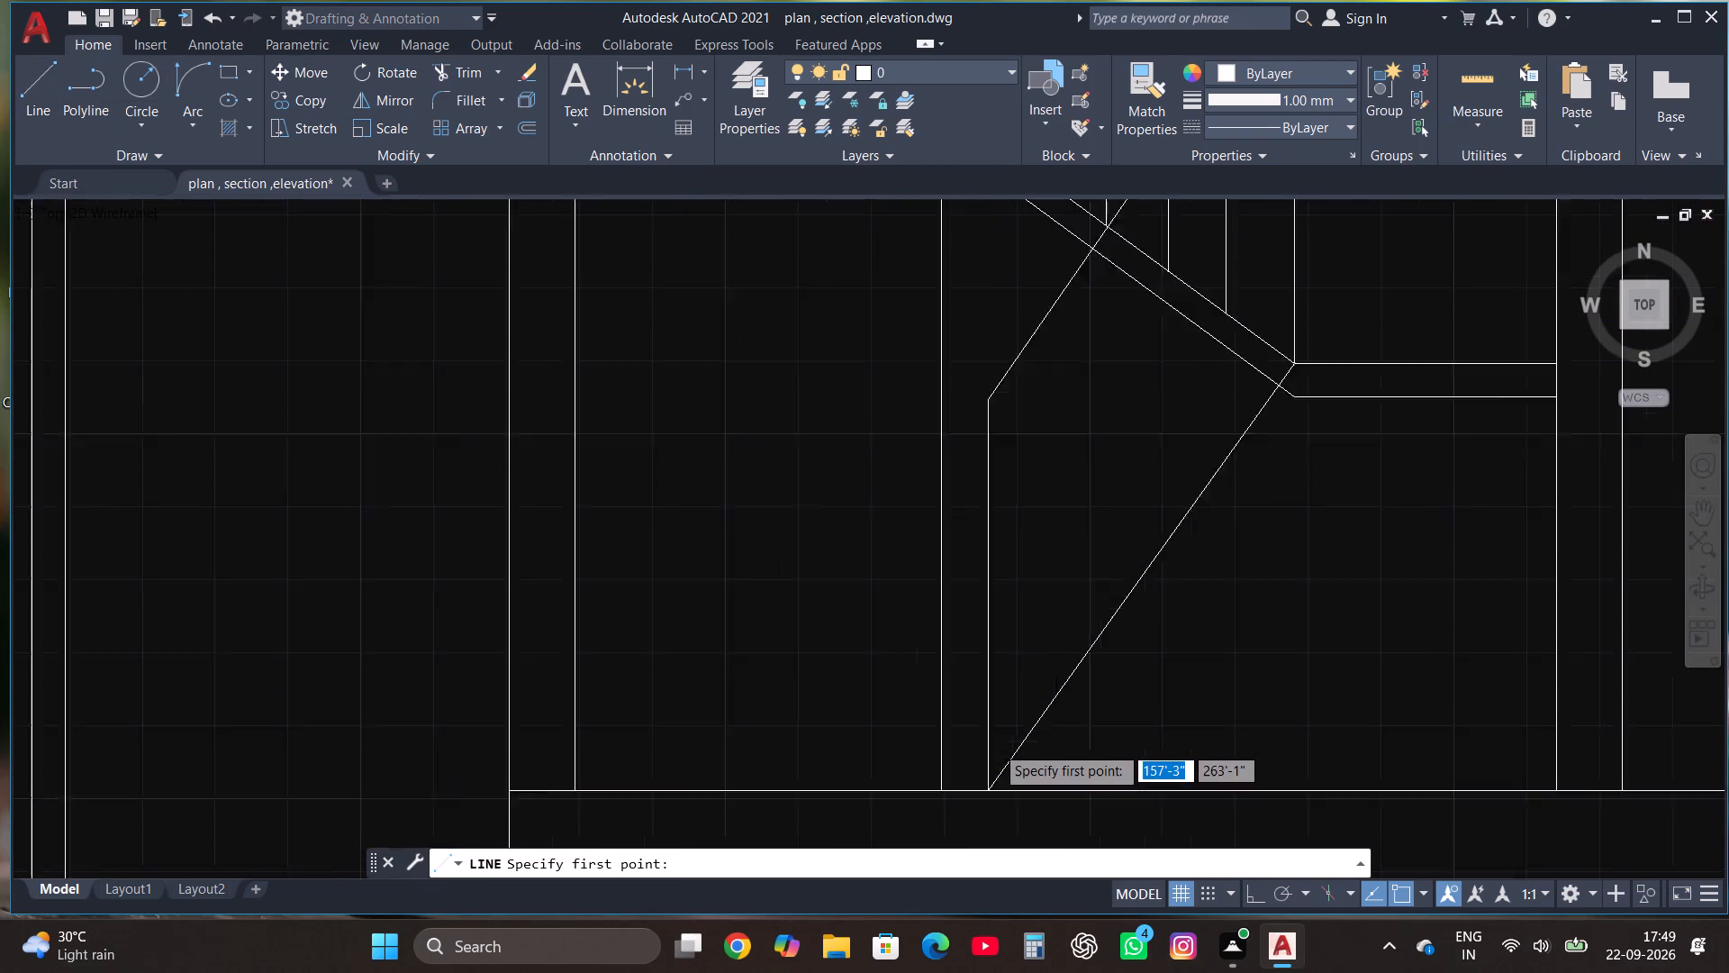
pyautogui.click(981, 818)
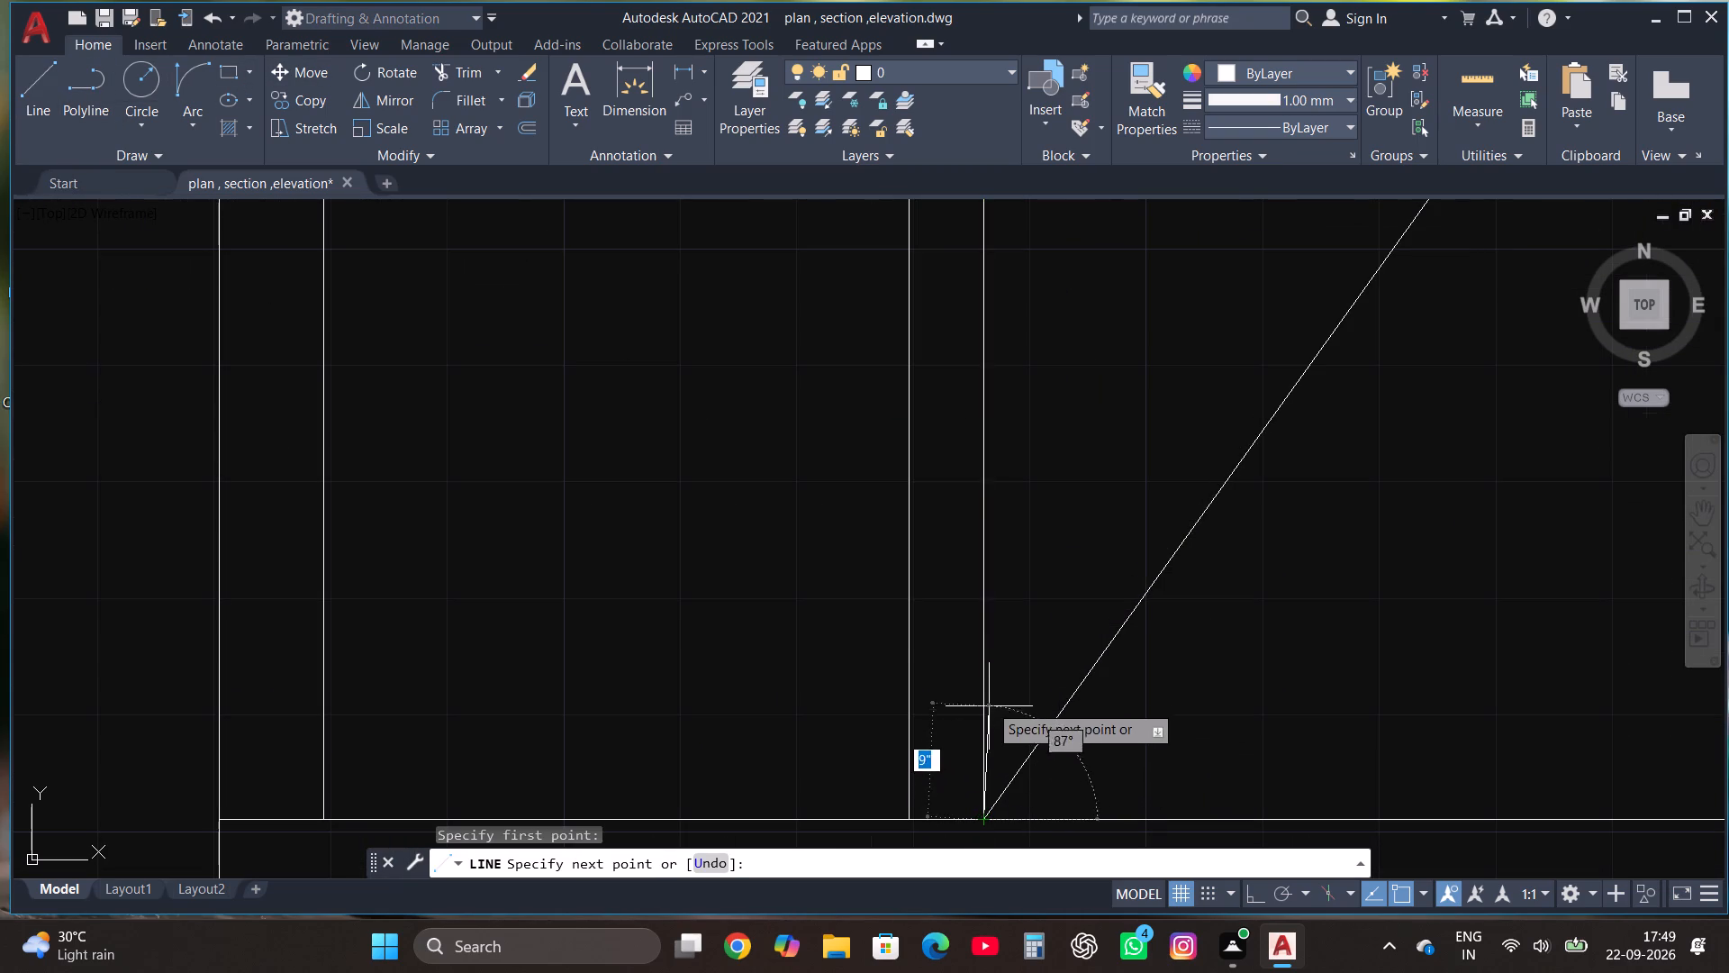
pyautogui.click(984, 643)
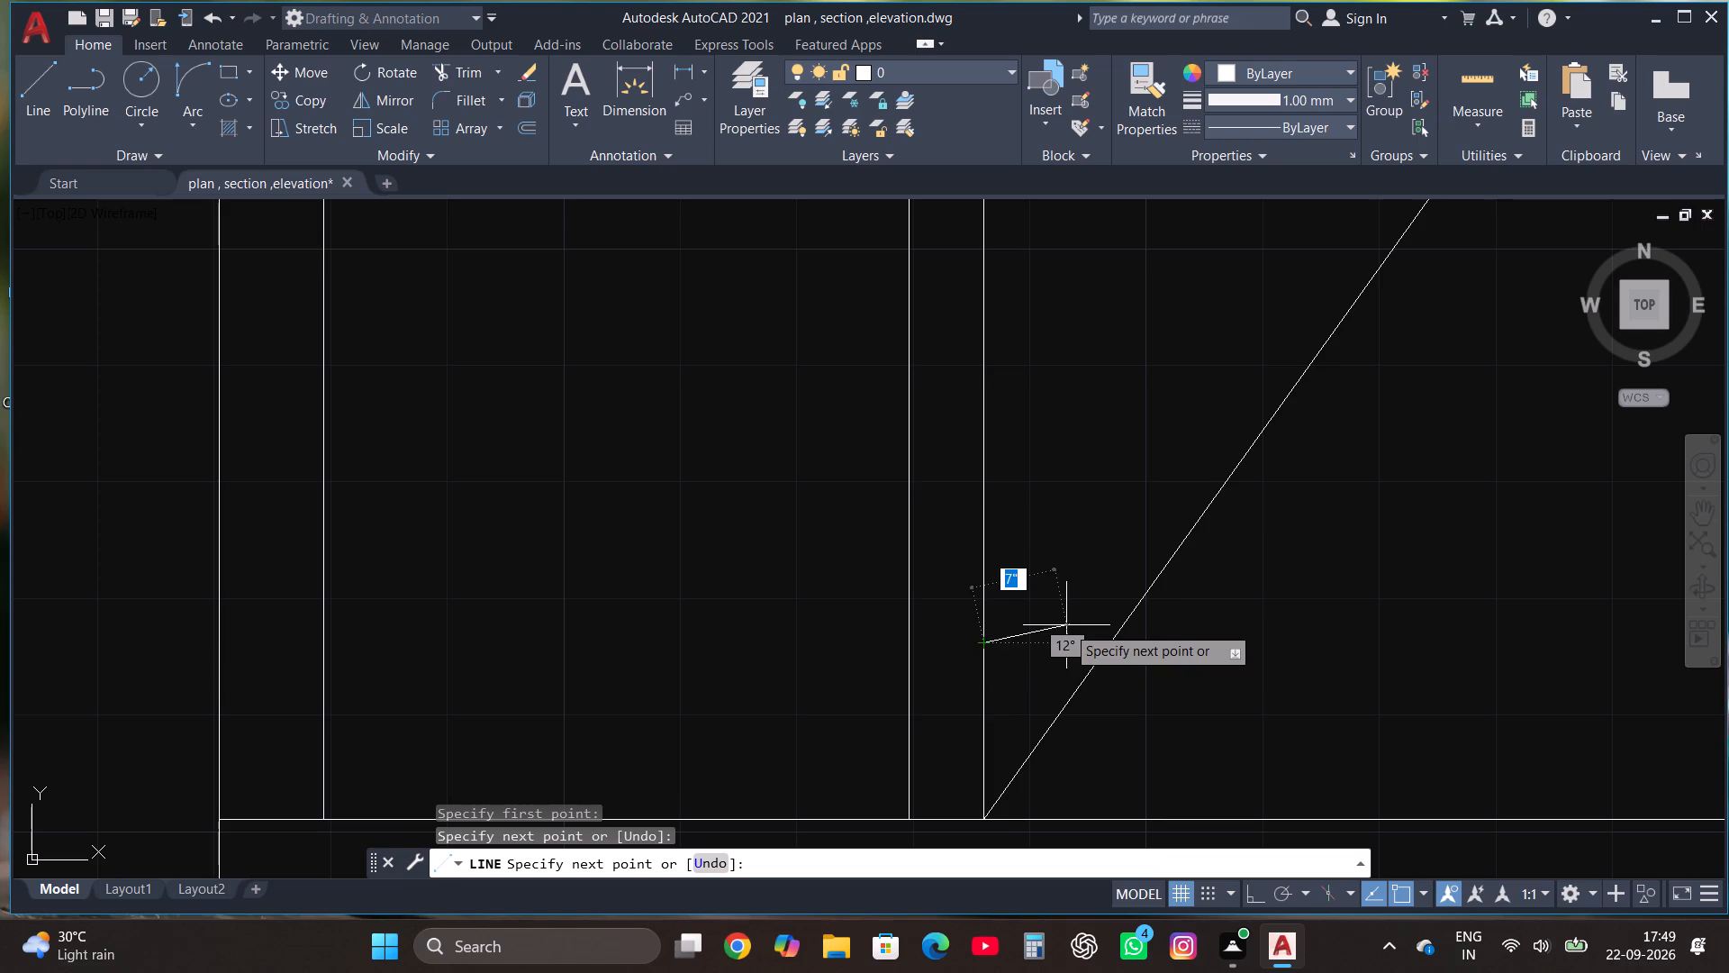
pyautogui.press('F8')
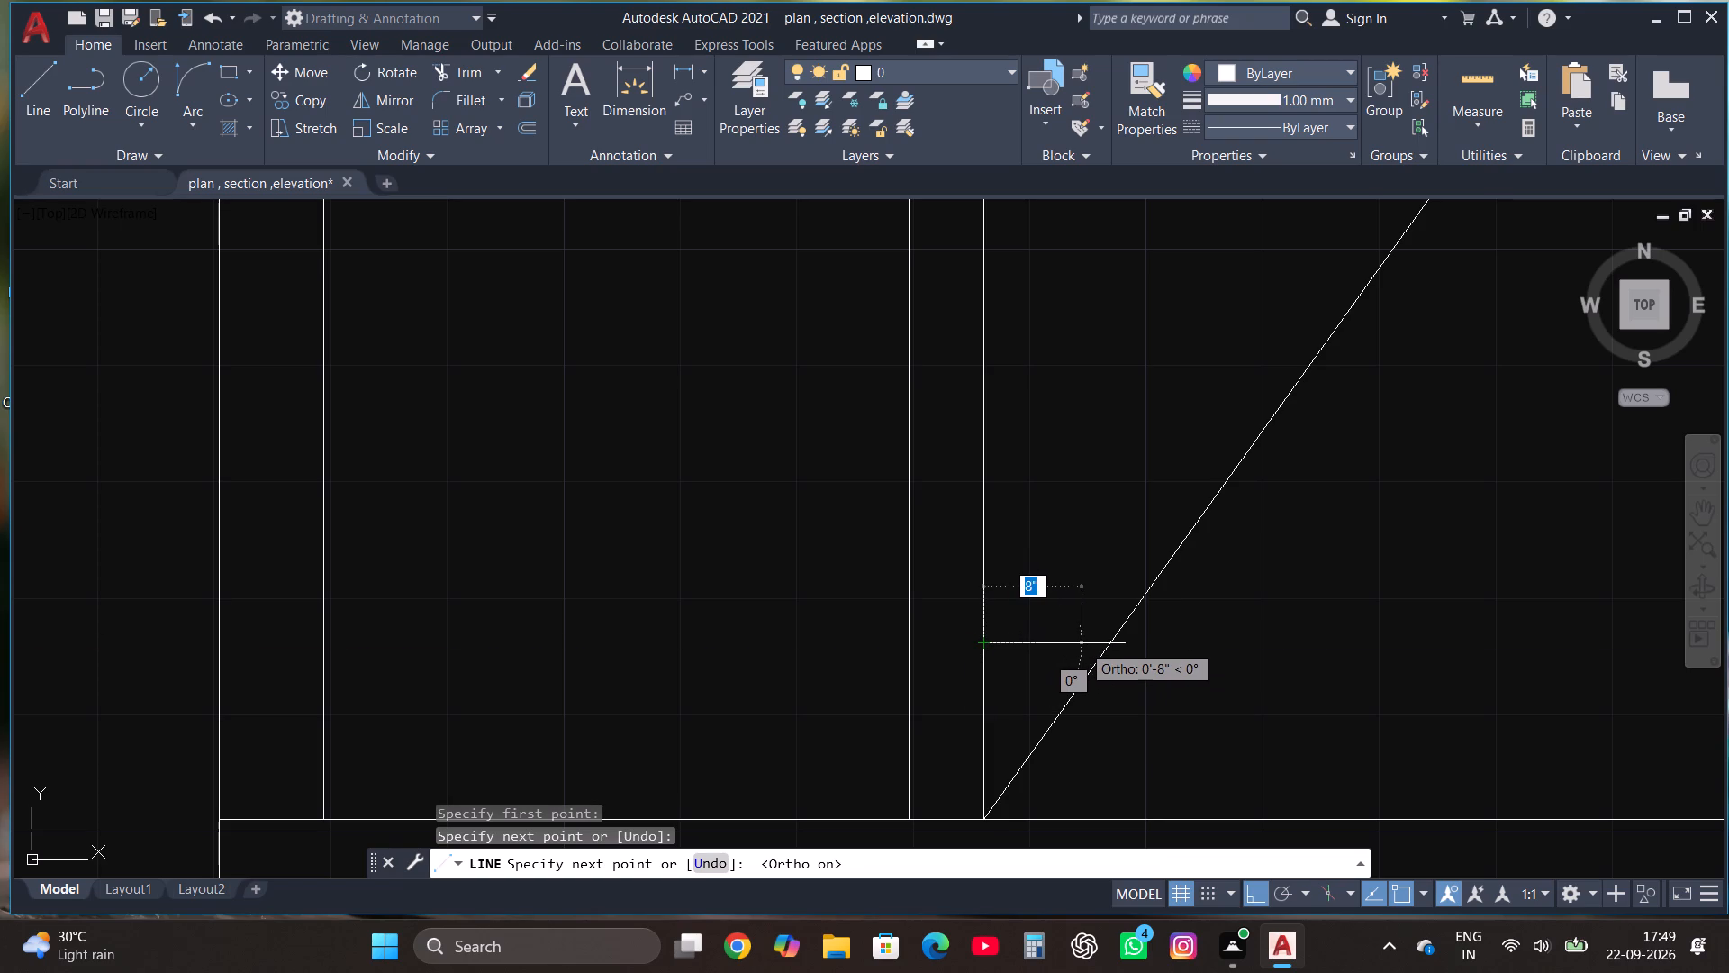
pyautogui.click(1082, 644)
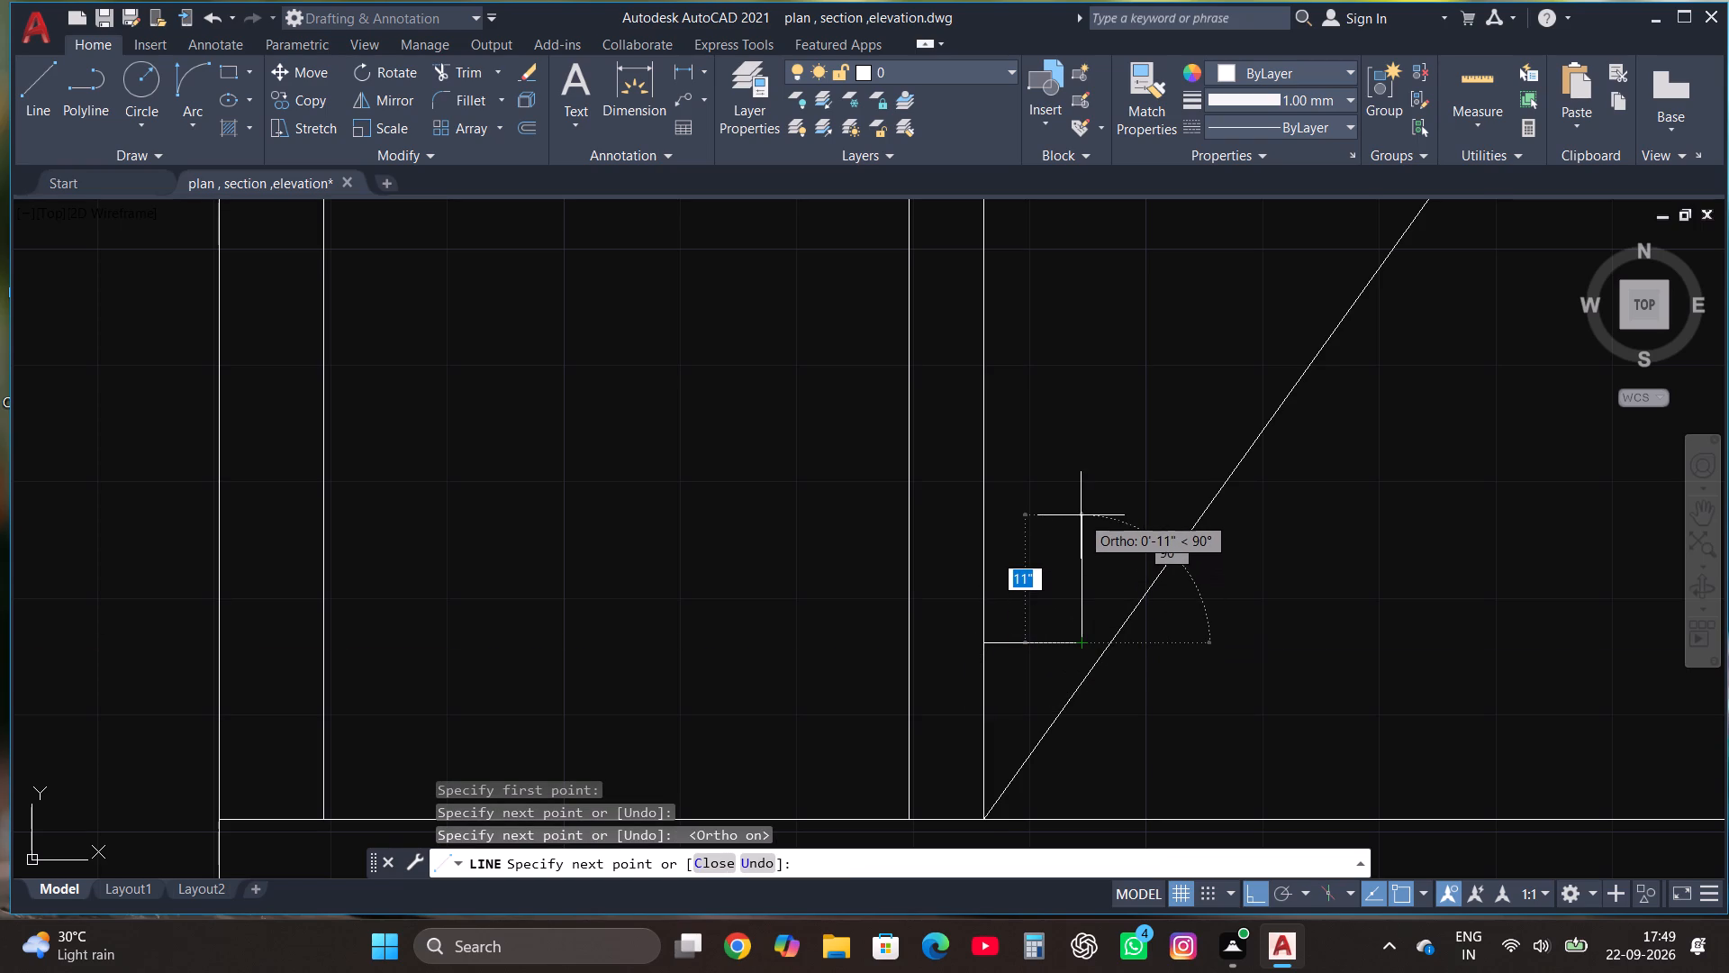
pyautogui.click(1081, 516)
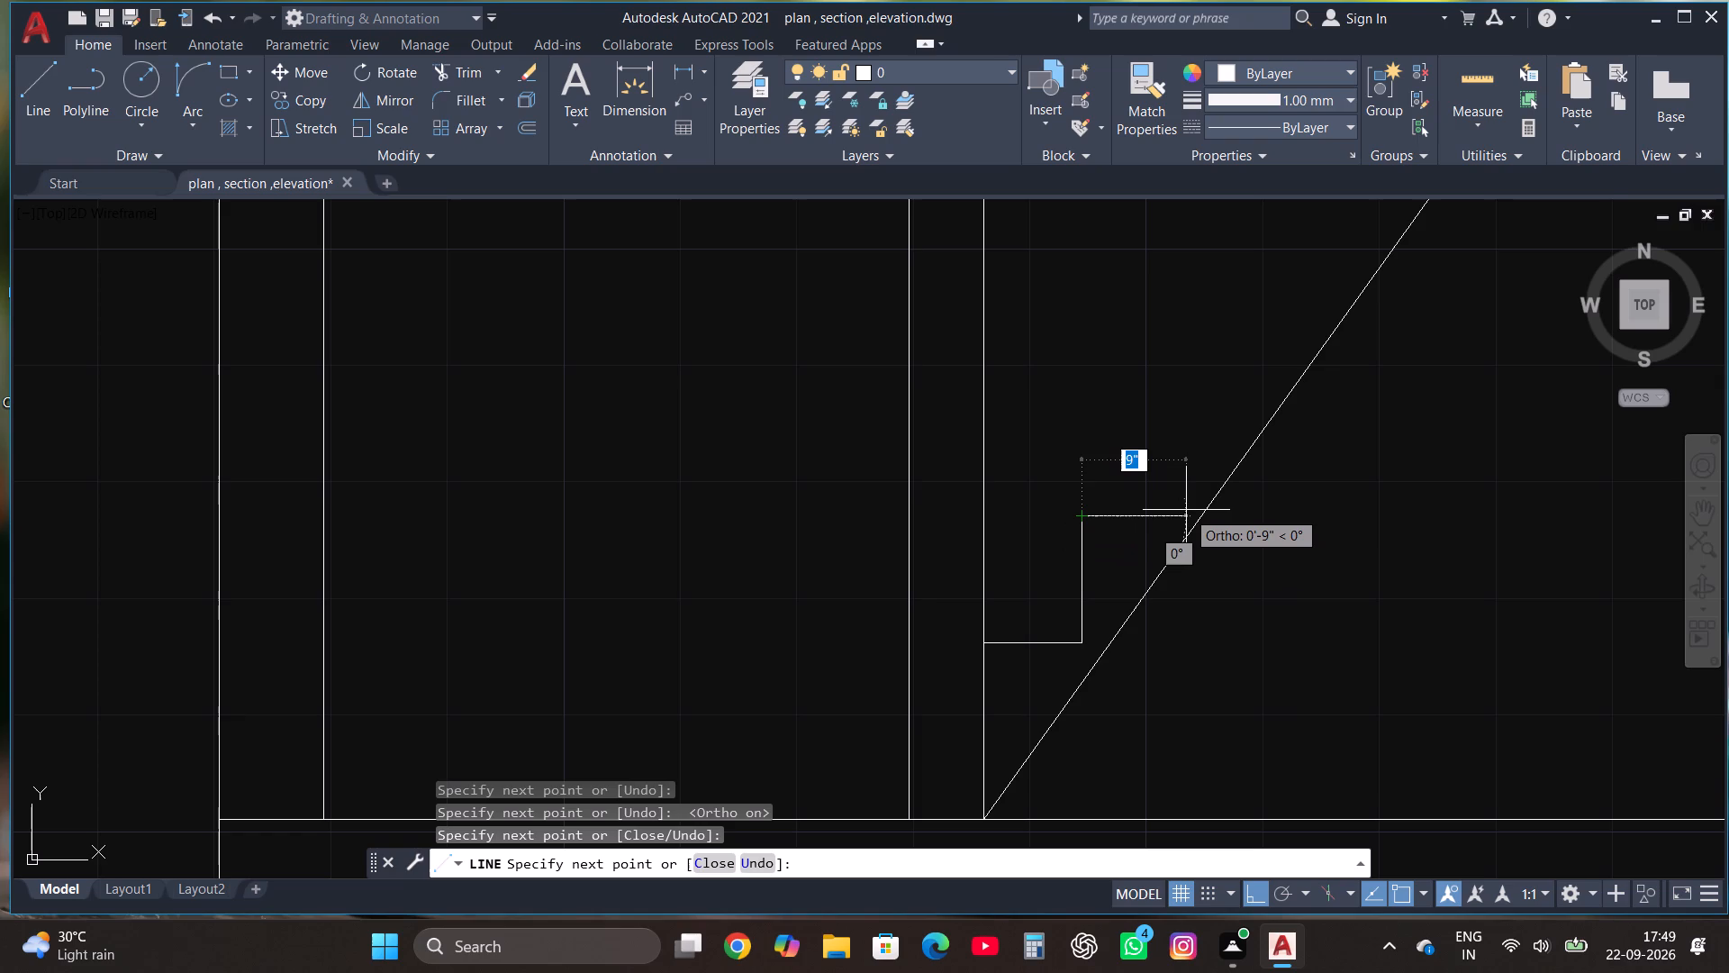
pyautogui.click(1187, 510)
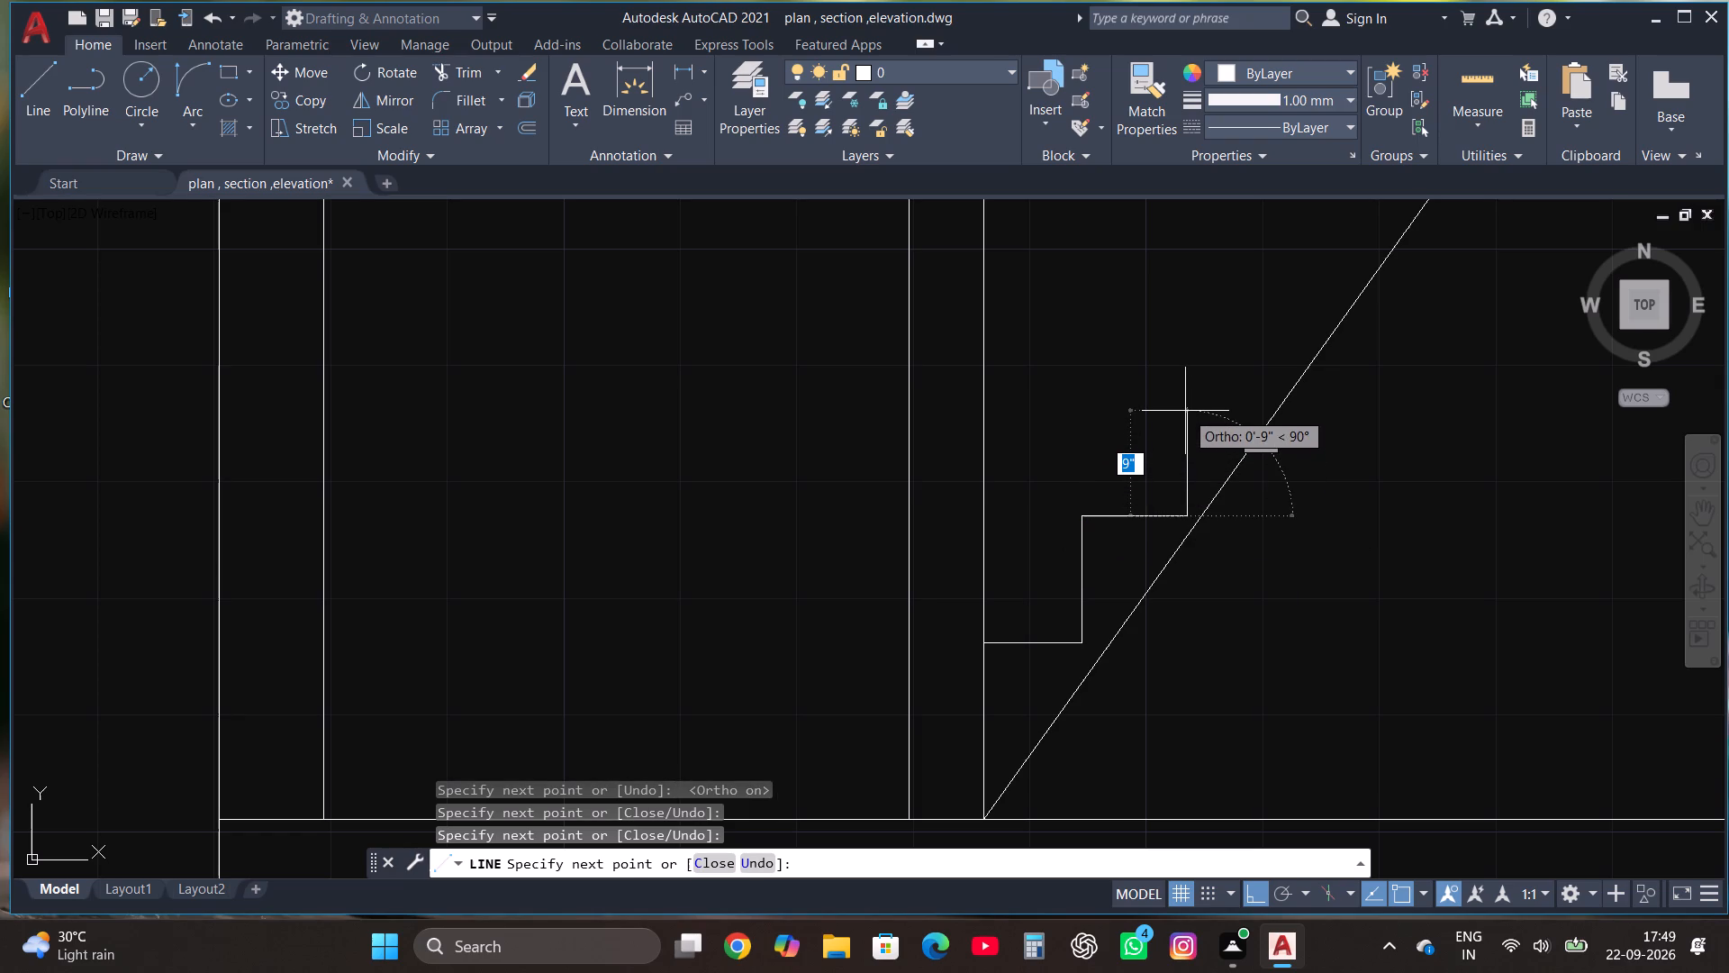
pyautogui.write('11')
pyautogui.hotkey('shift', '"')
pyautogui.press('Return')
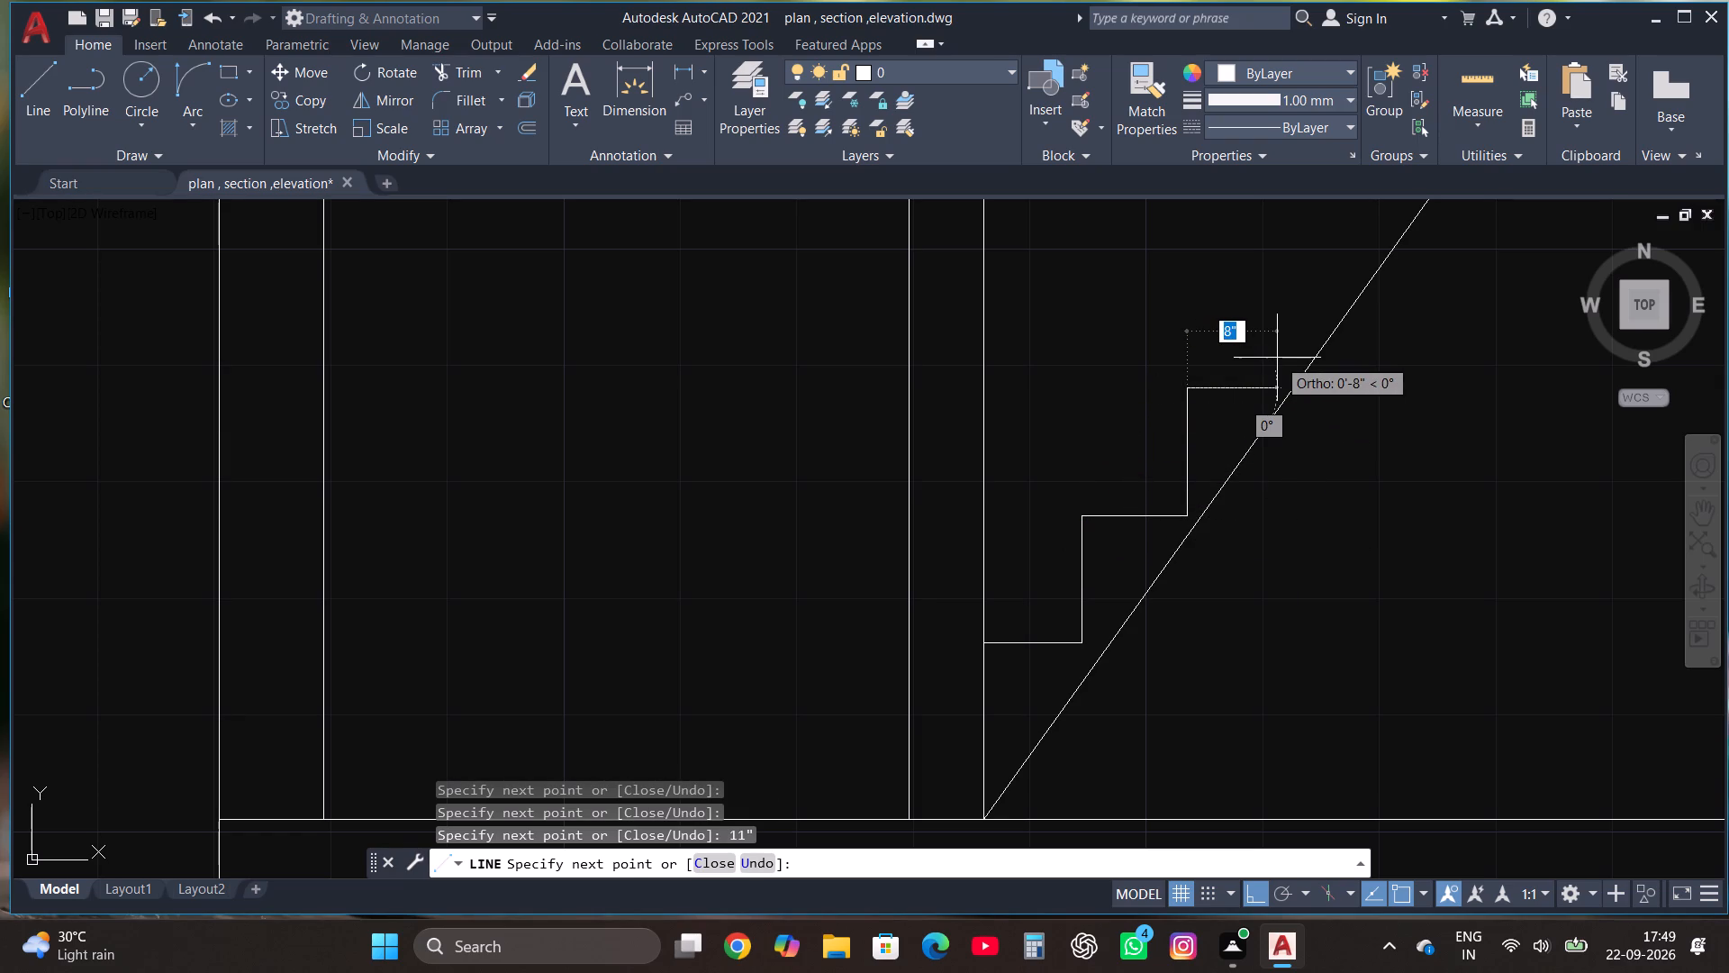
pyautogui.write('9"')
pyautogui.press('Return')
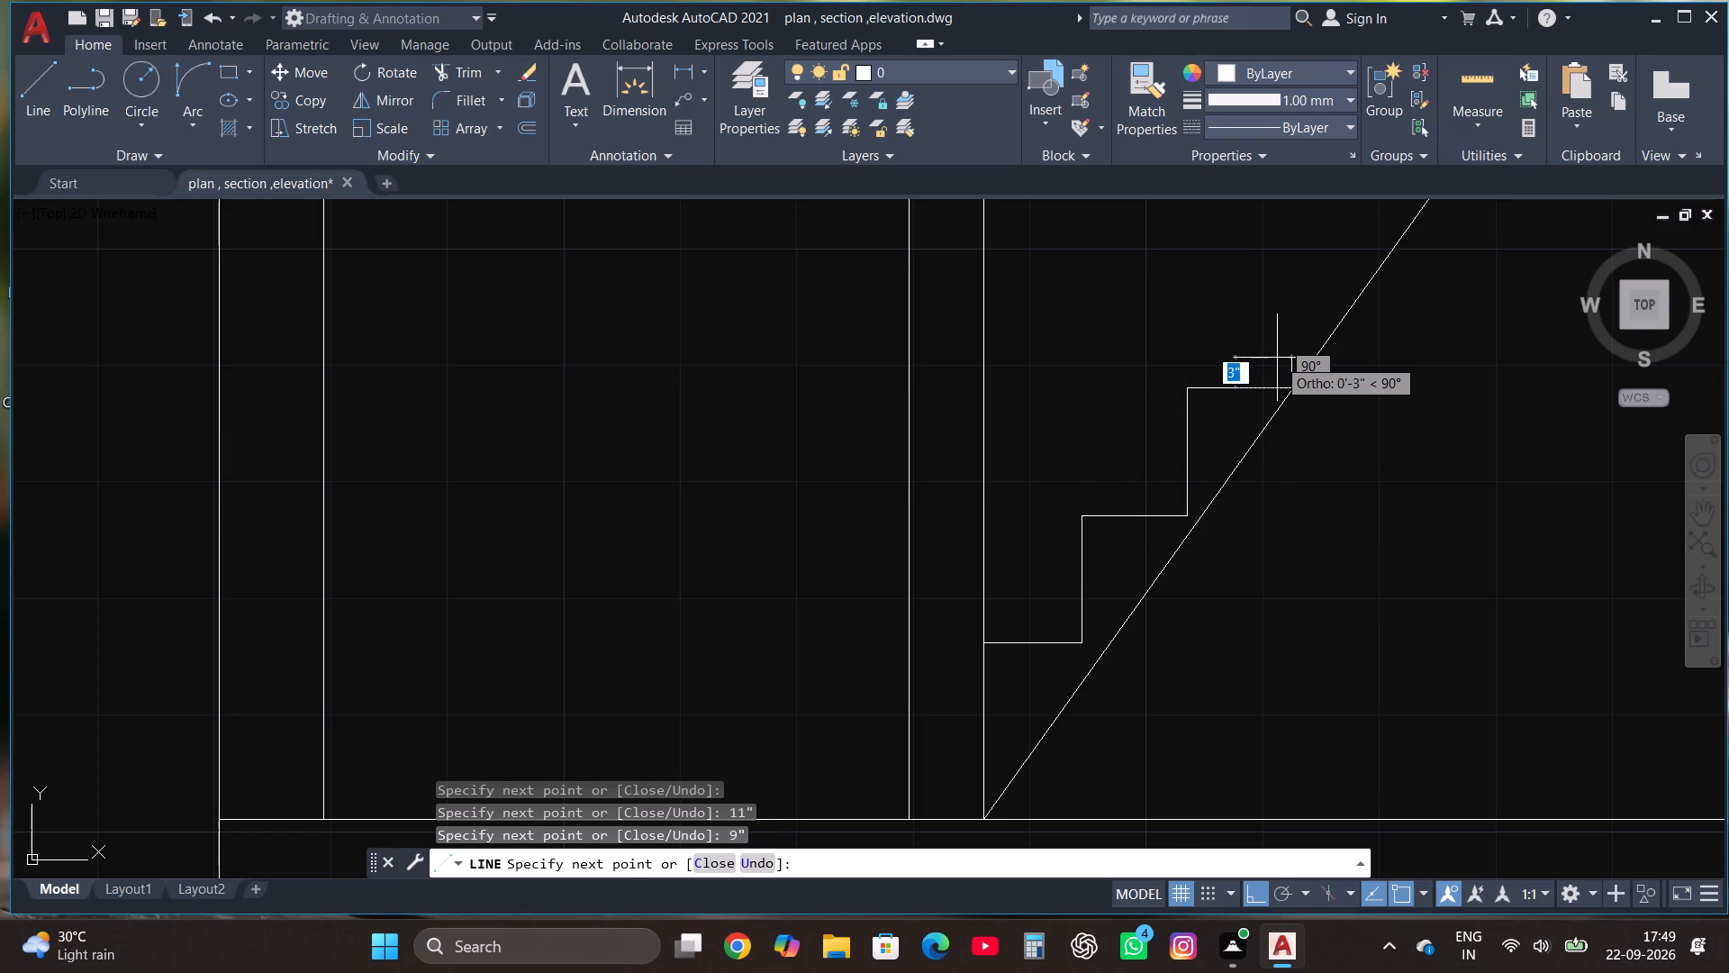
# Continue the lowest flight's stepped profile with an 11" riser, a 9" tread and a final 11" riser.
pyautogui.scroll(-2, 1277, 358)
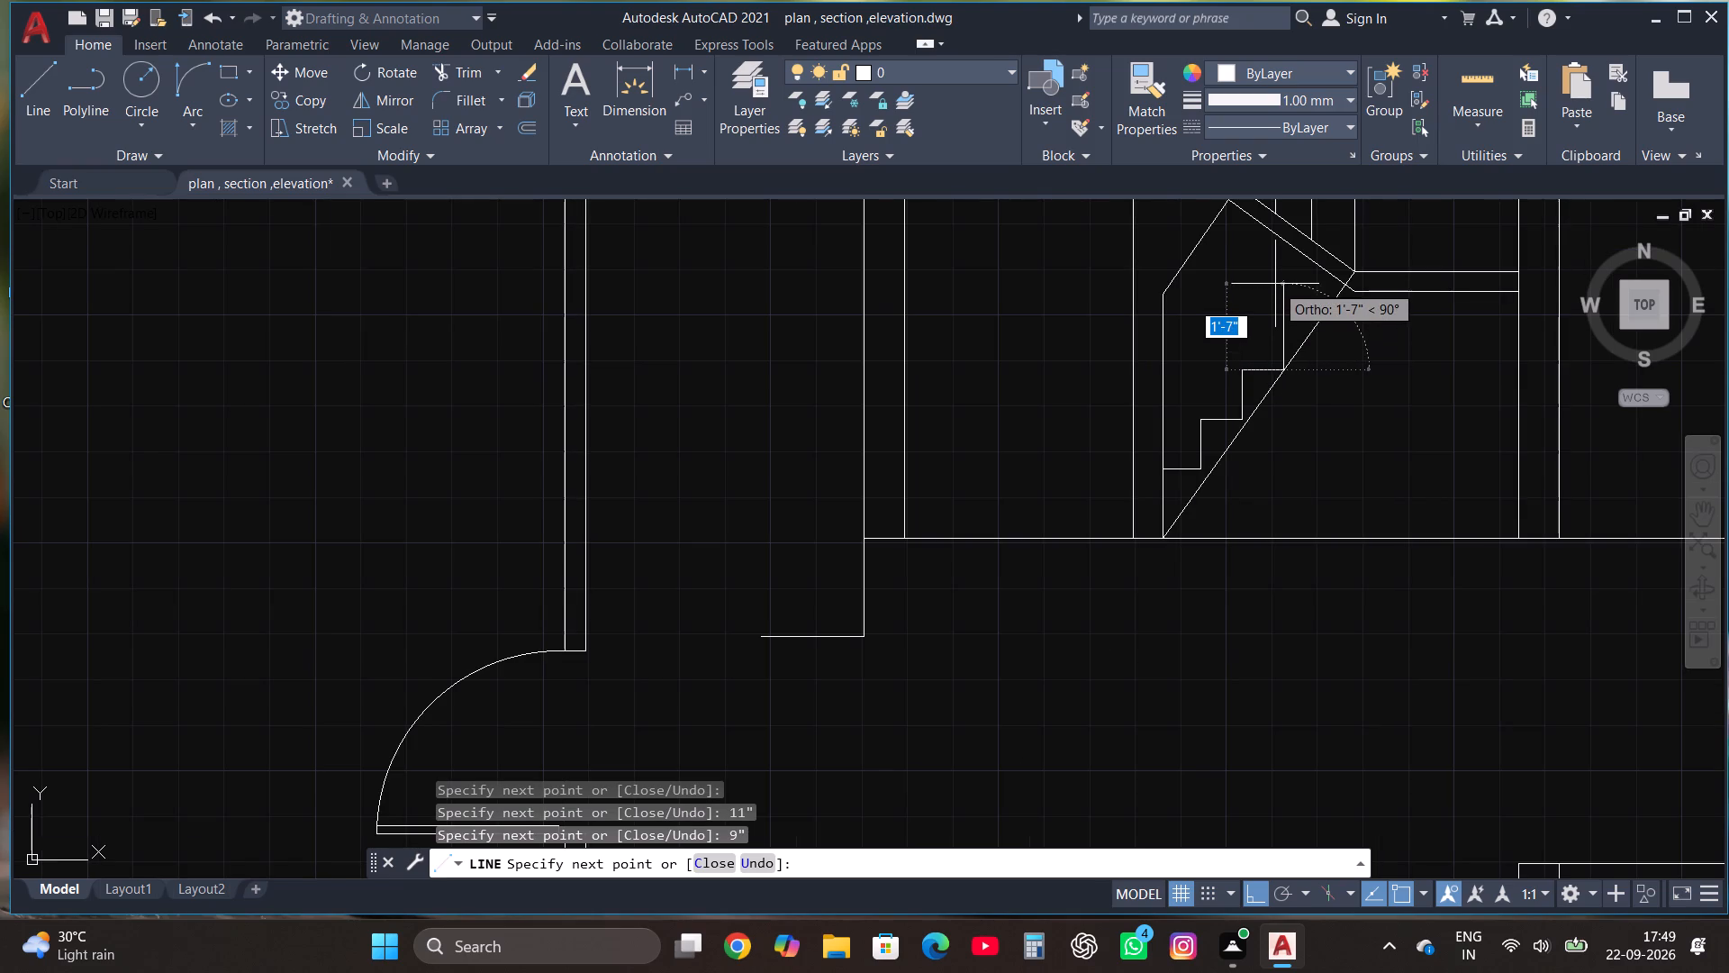
pyautogui.scroll(-3, 1275, 286)
pyautogui.scroll(-1, 1295, 400)
pyautogui.scroll(3, 1303, 294)
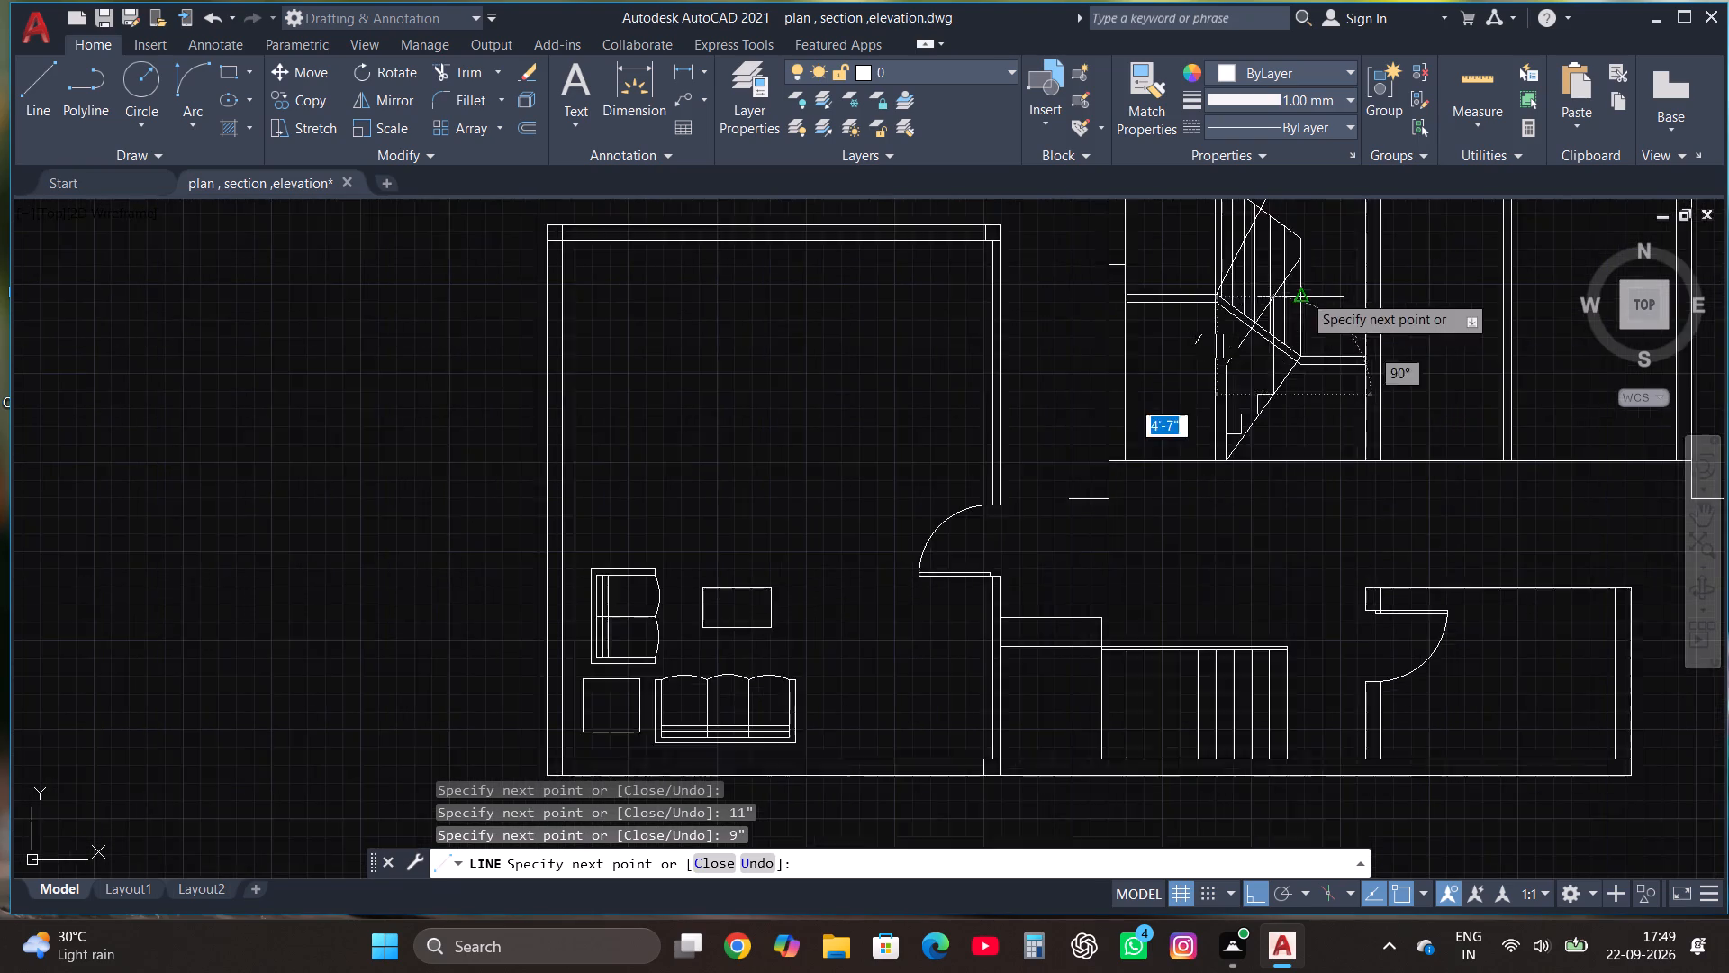
pyautogui.scroll(1, 1303, 294)
pyautogui.write('11"')
pyautogui.press('Return')
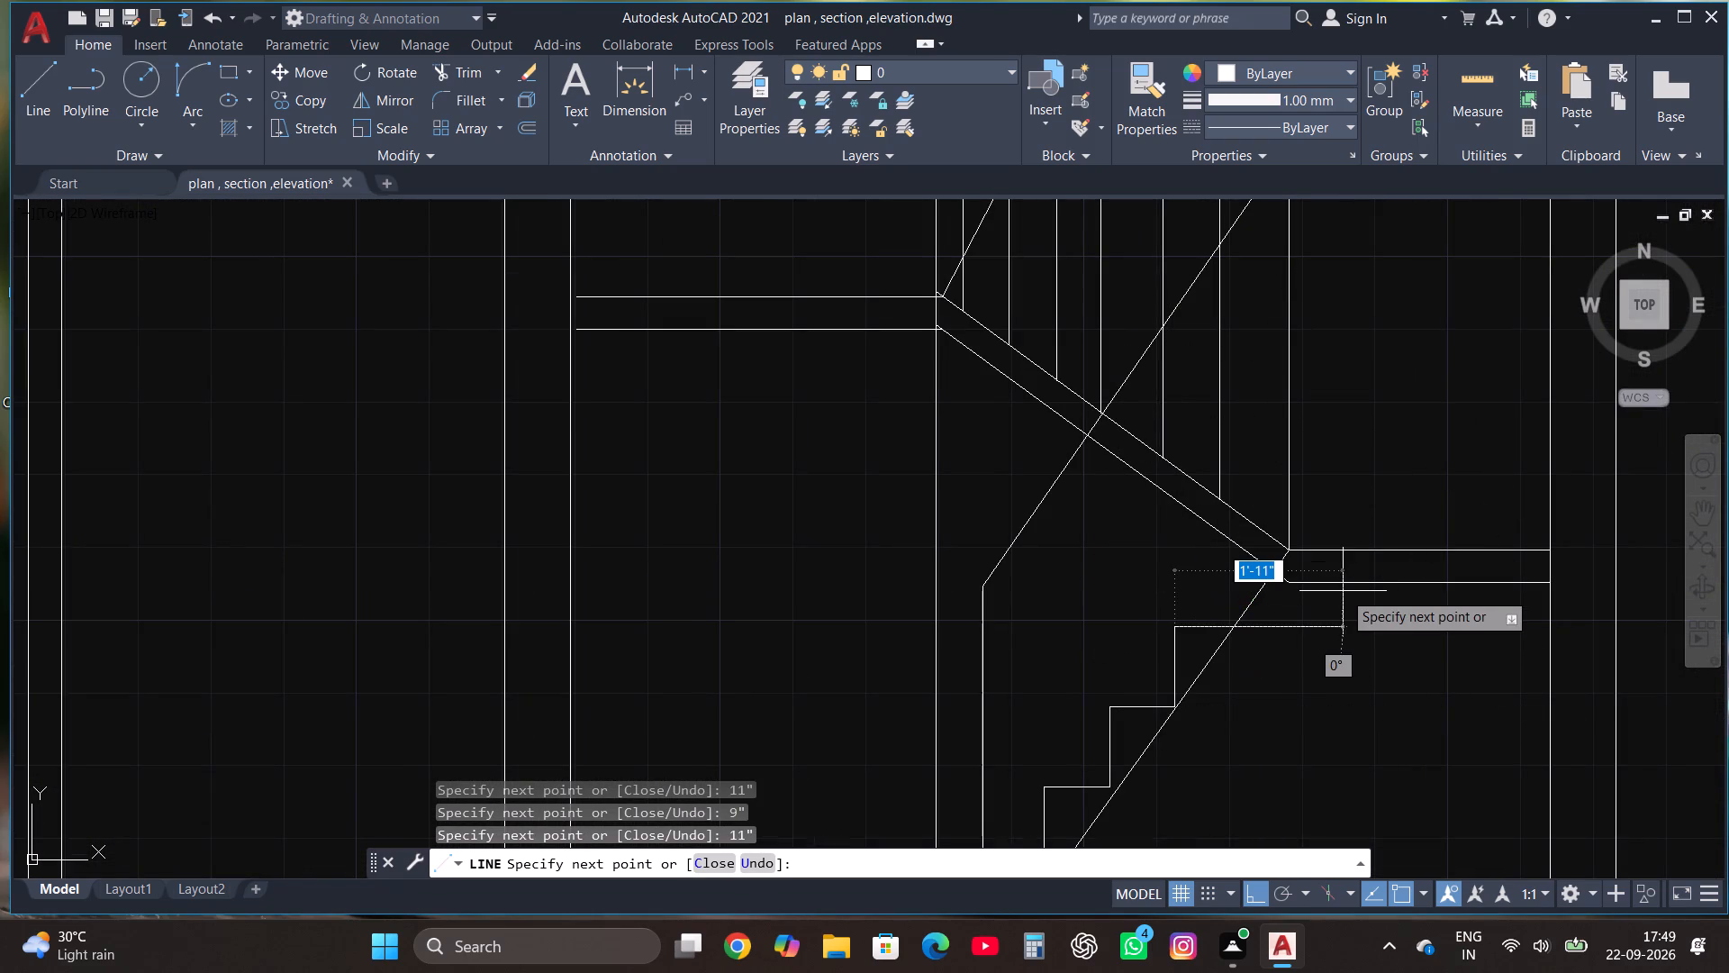
pyautogui.press('6')
pyautogui.press('BackSpace')
pyautogui.write('9"')
pyautogui.press('Return')
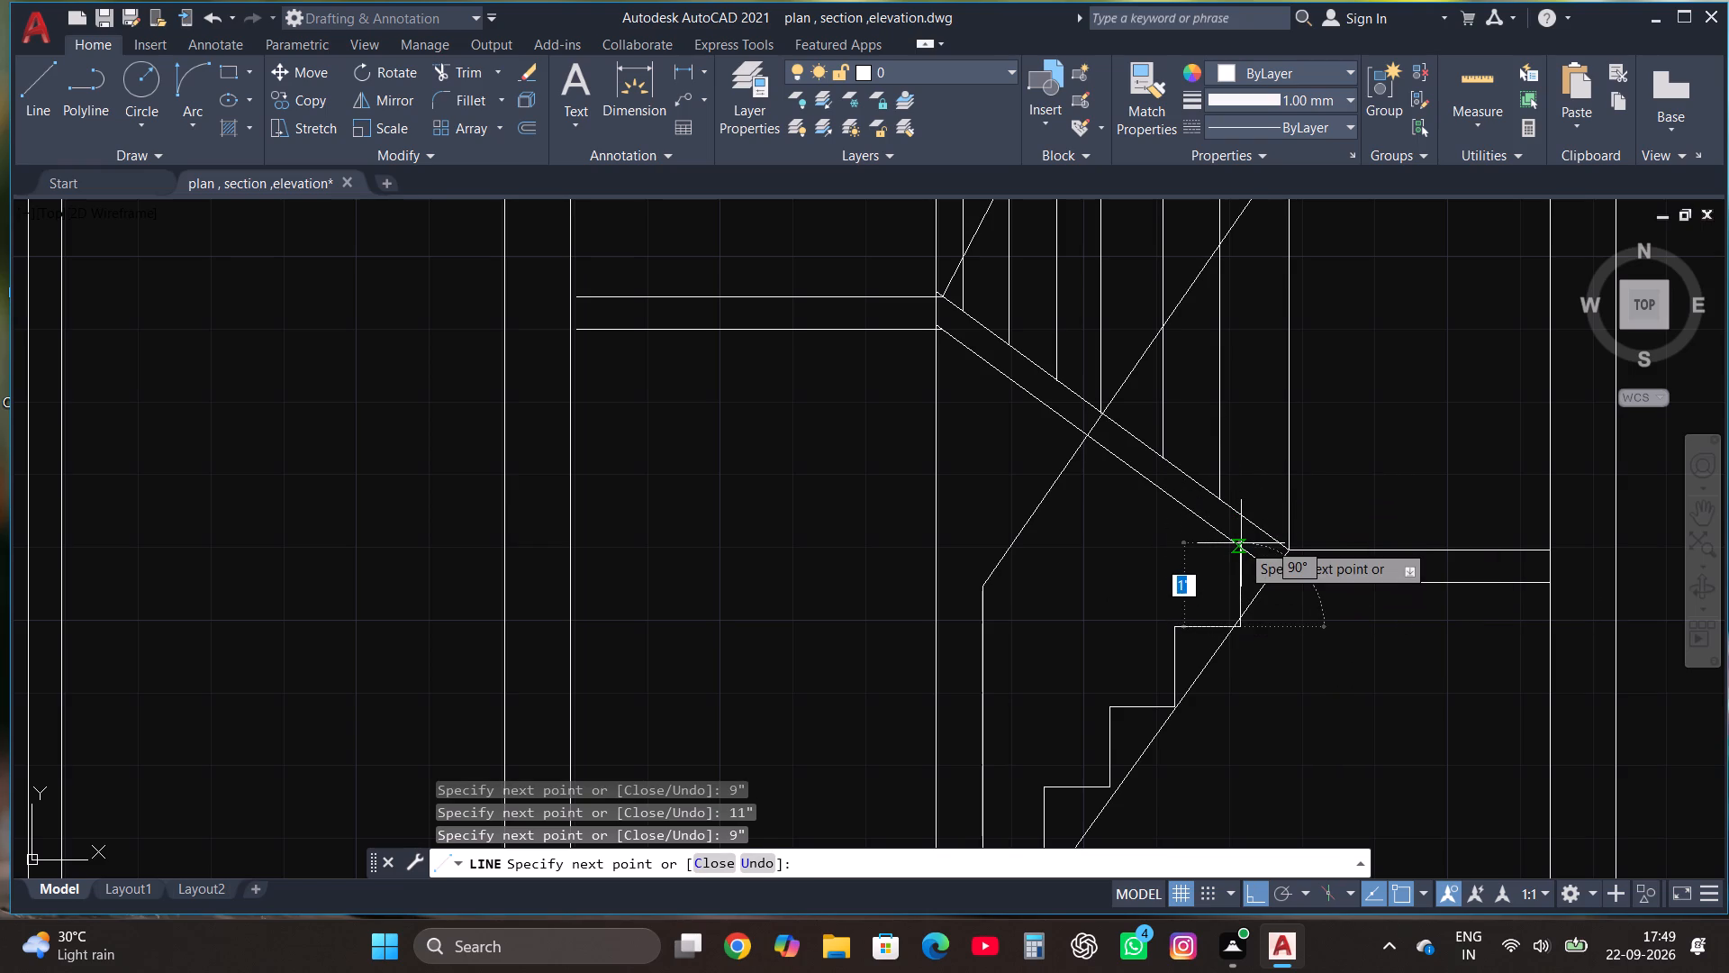
pyautogui.write("11'")
pyautogui.press('BackSpace')
pyautogui.hotkey('shift', '"')
pyautogui.press('Return')
pyautogui.press('Escape')
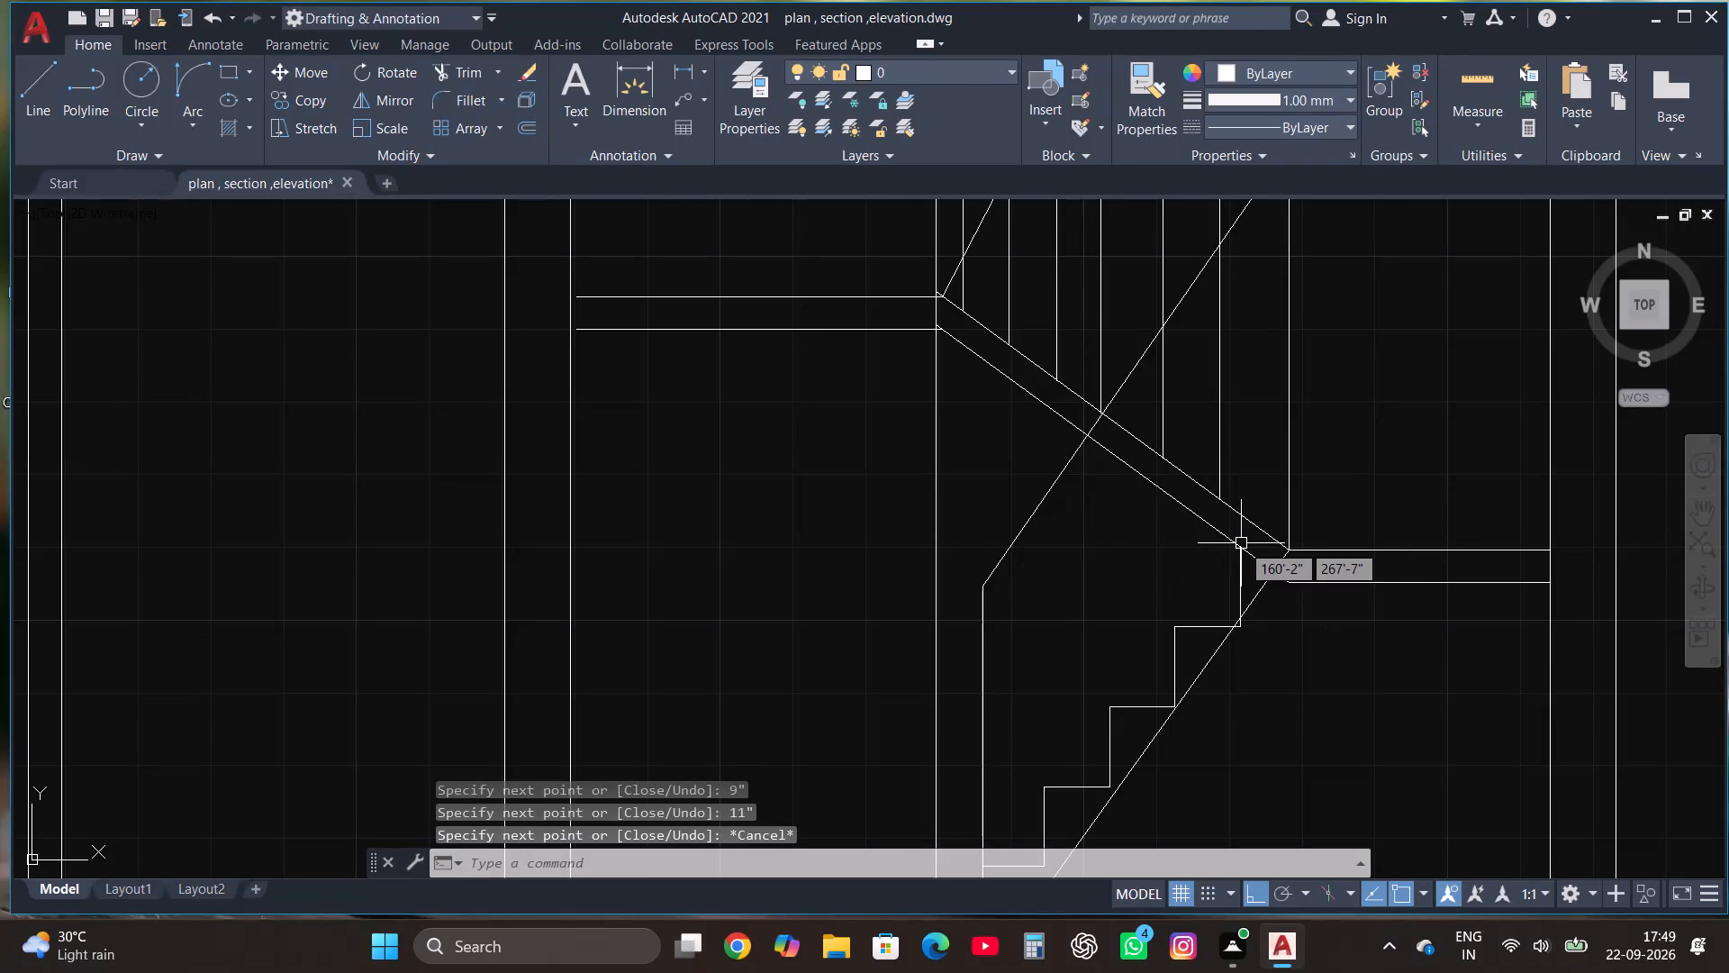
# Draw the top tread line, about 7" long, from the last riser's upper end to the lower landing's top corner.
pyautogui.scroll(1, 1339, 568)
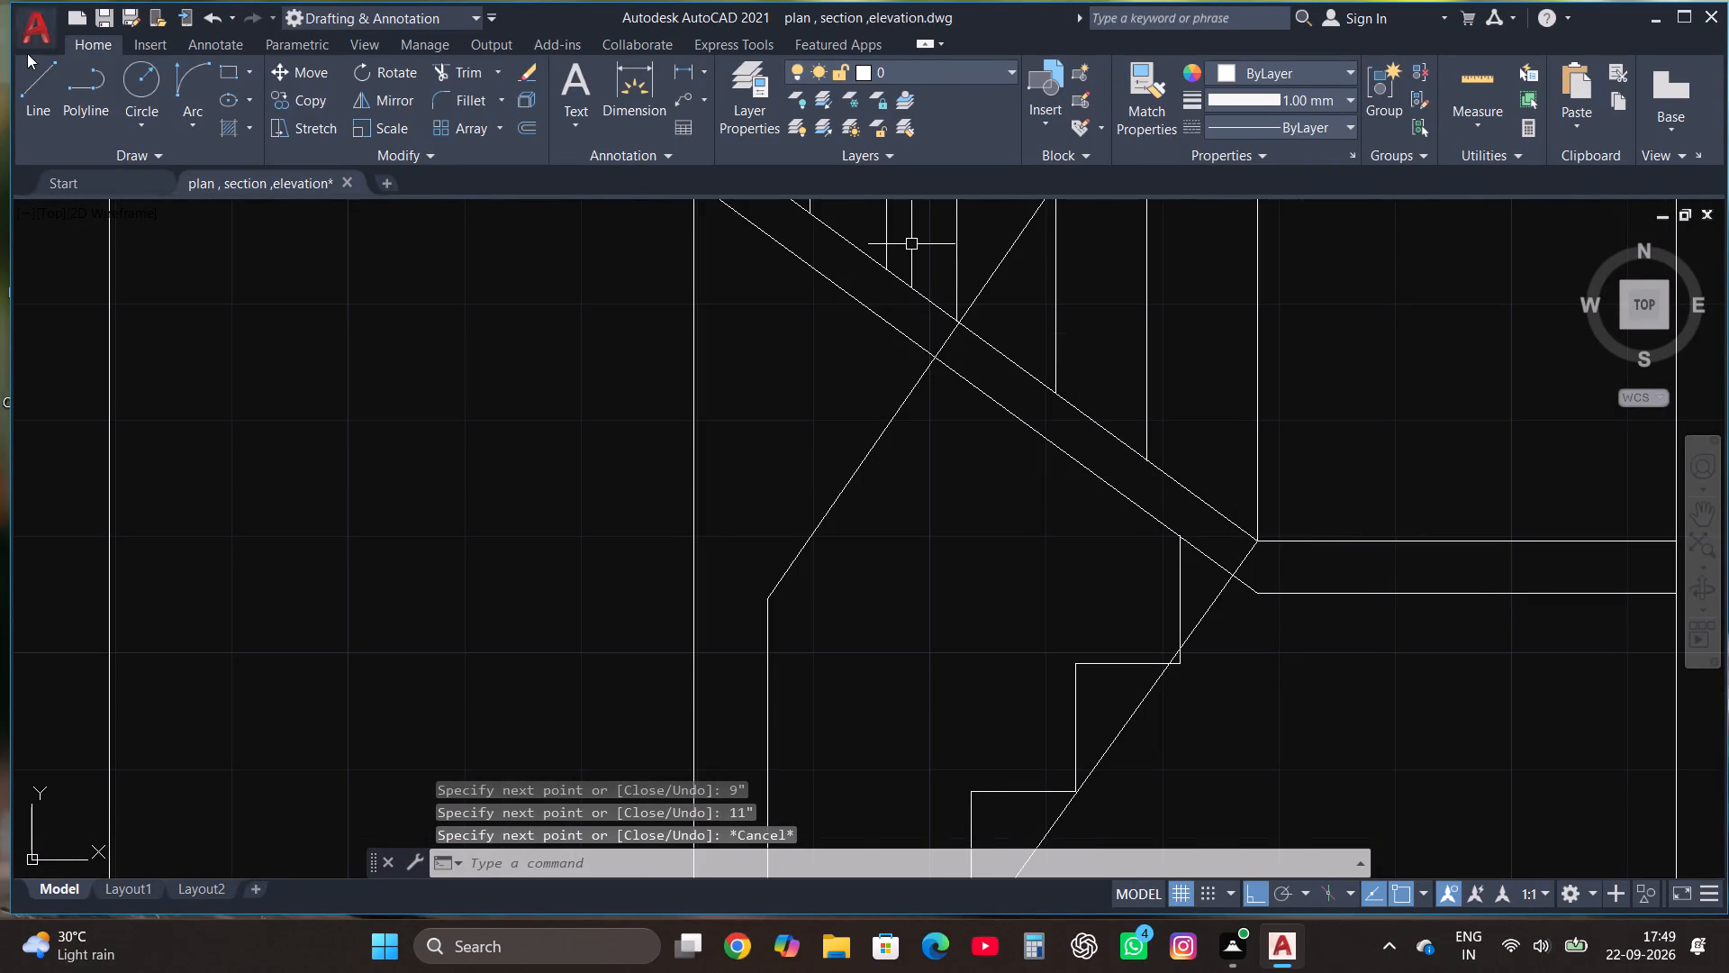
pyautogui.click(34, 74)
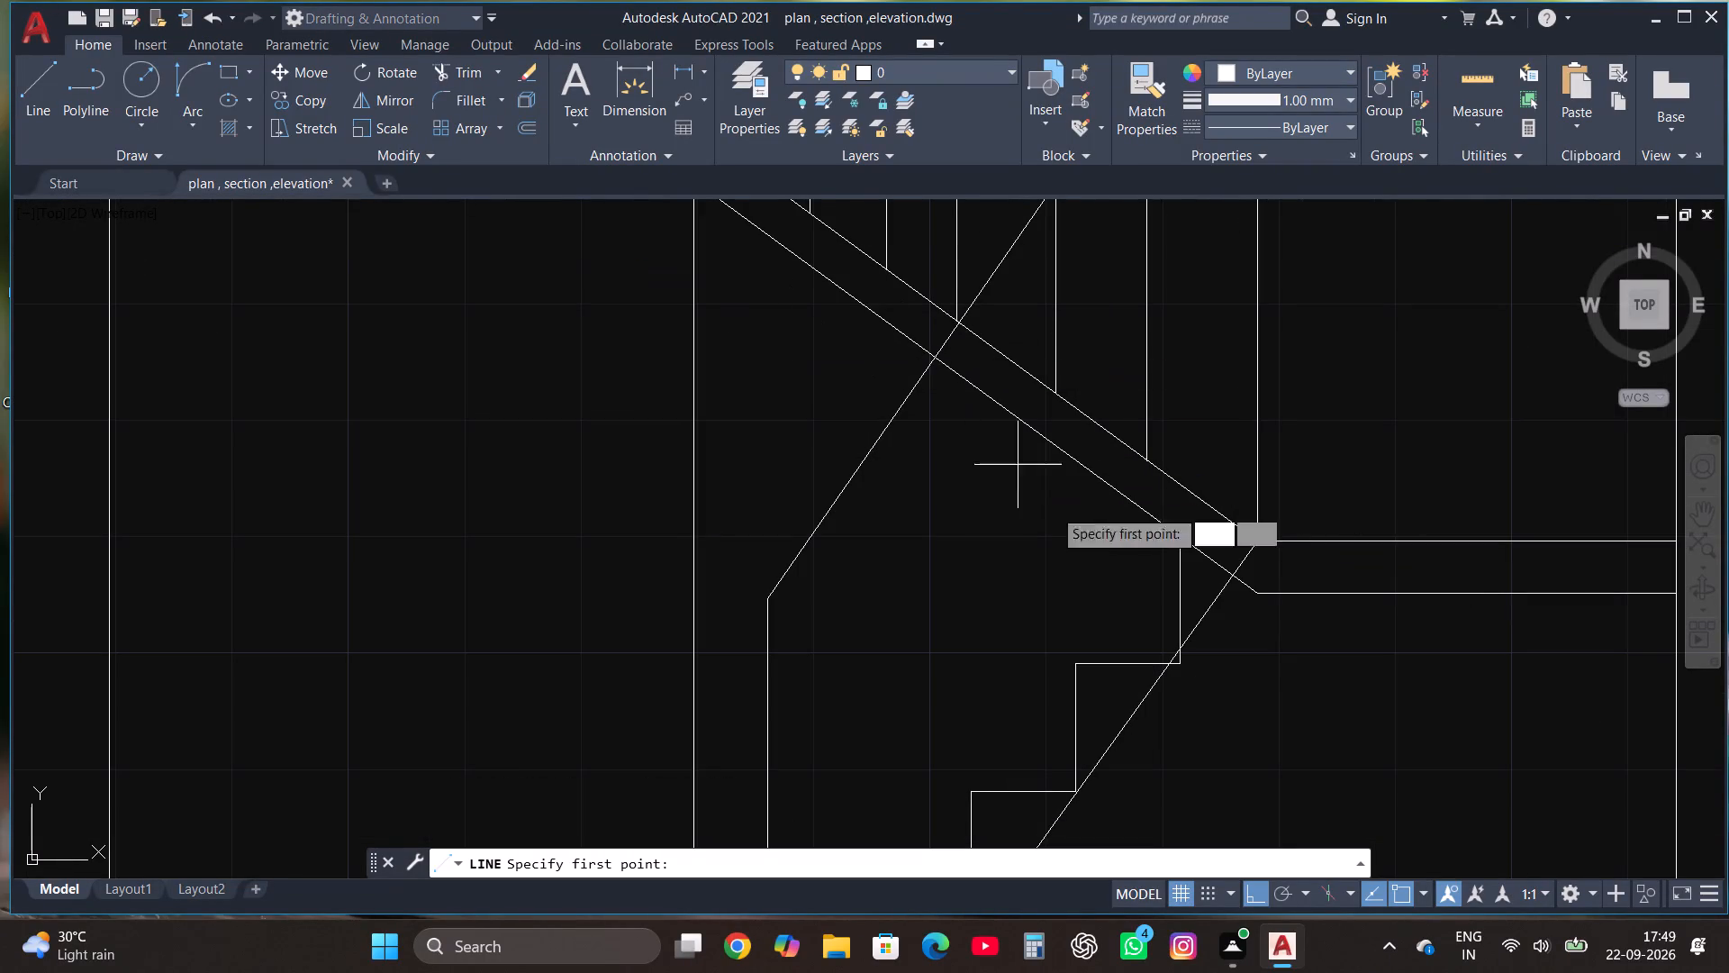
pyautogui.click(1178, 535)
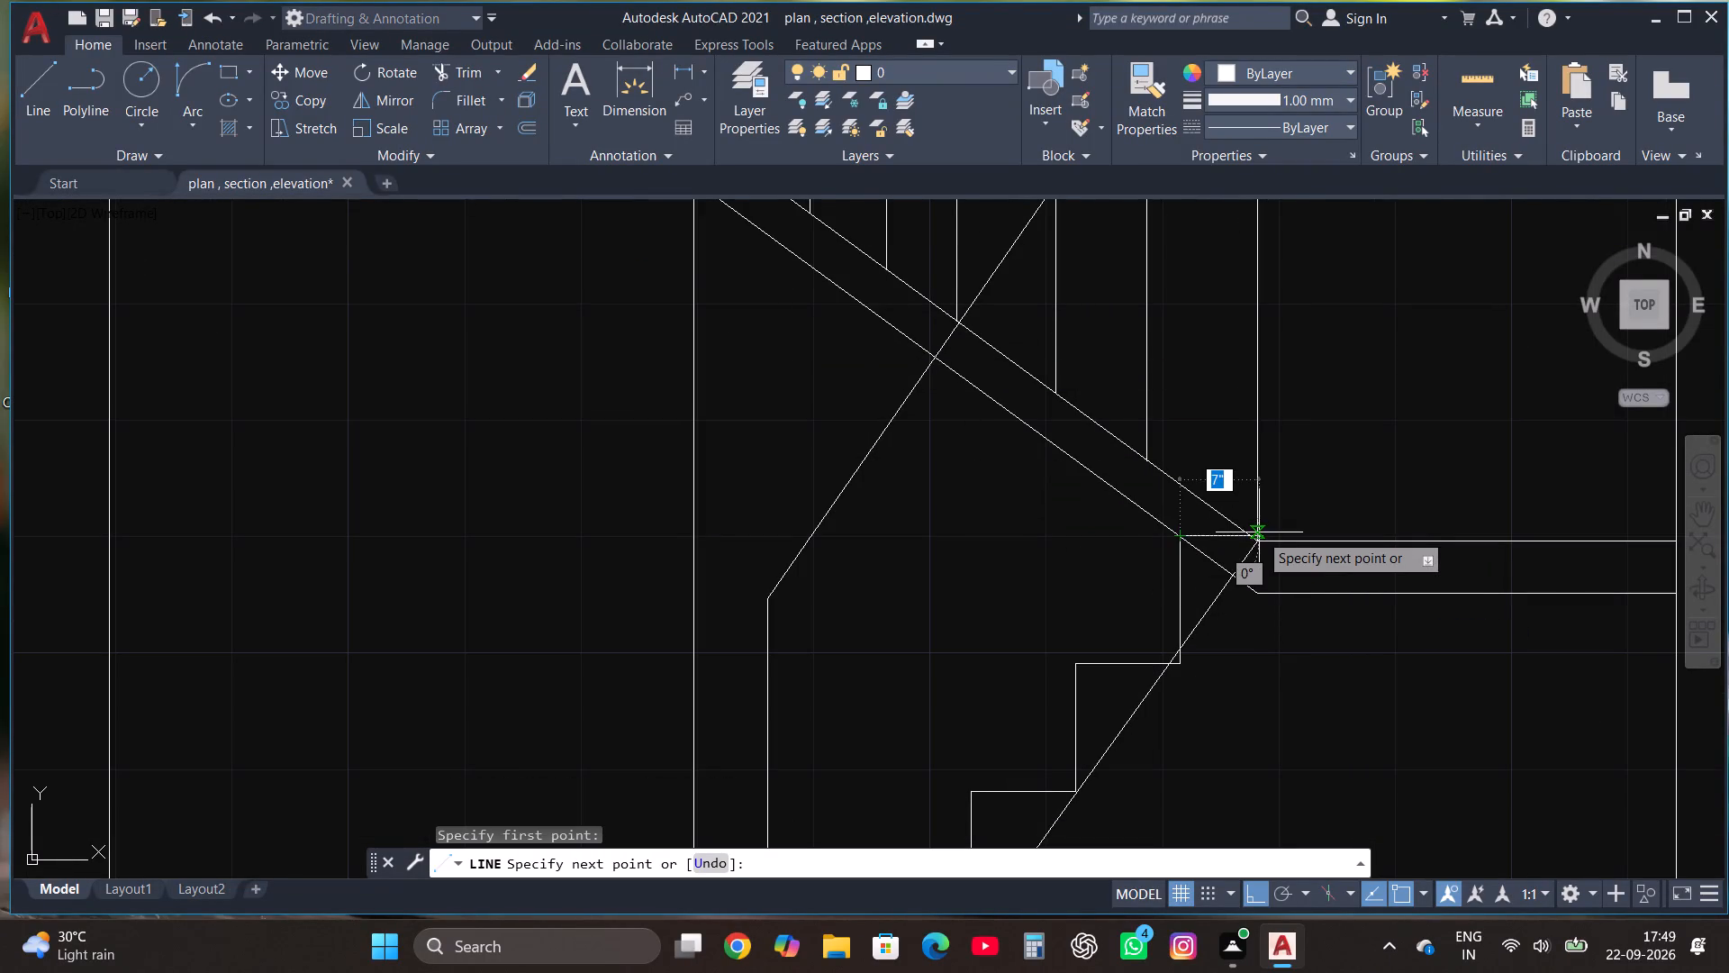
pyautogui.click(1258, 540)
pyautogui.press('Escape')
pyautogui.scroll(-2, 1254, 368)
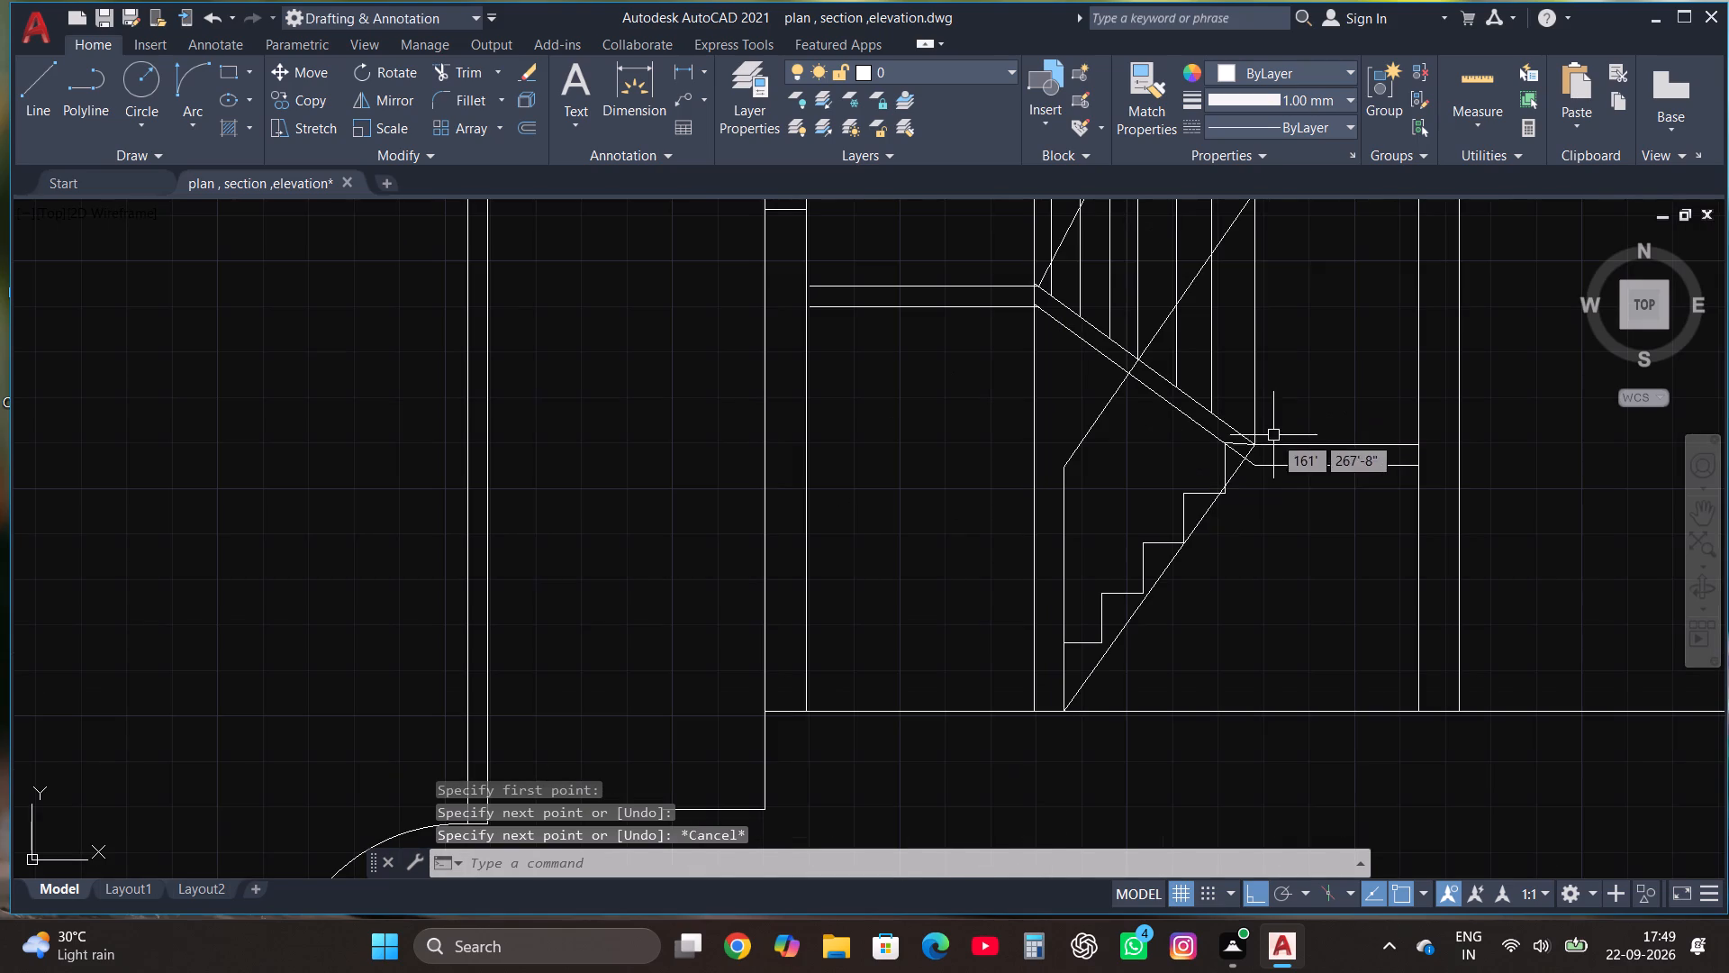
# Move the lowest flight's last riser slightly back so its foot lies close to the slanted soffit line.
pyautogui.scroll(2, 1238, 494)
pyautogui.click(1200, 498)
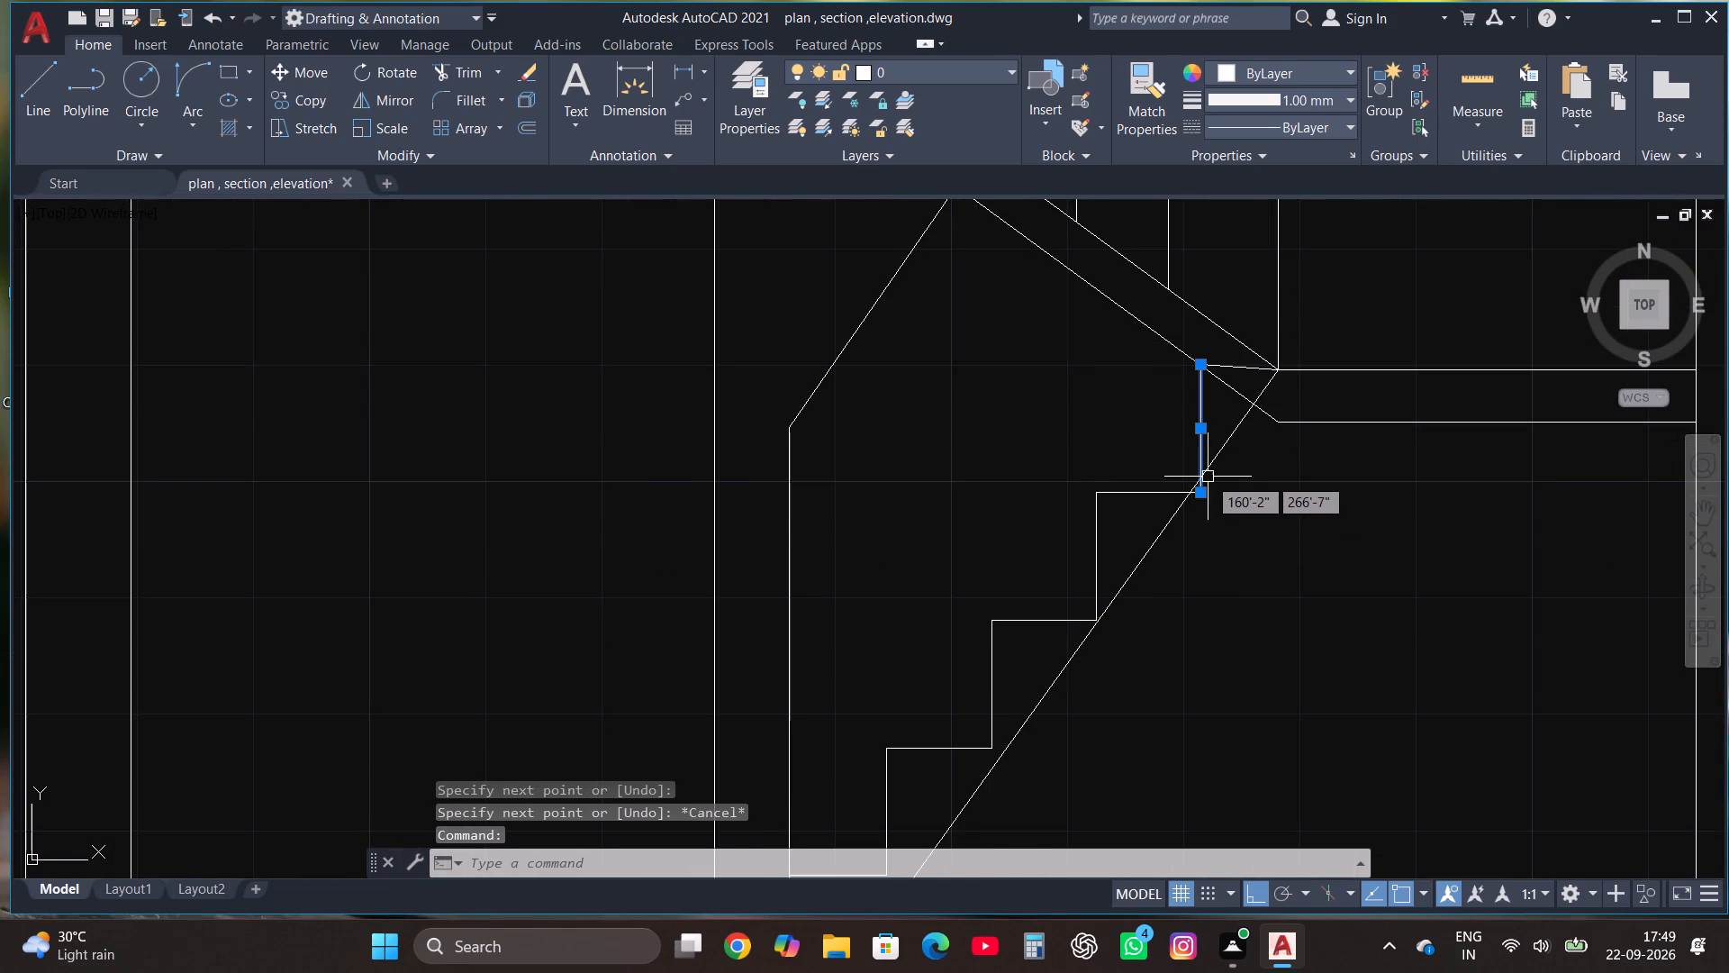
pyautogui.scroll(3, 1208, 477)
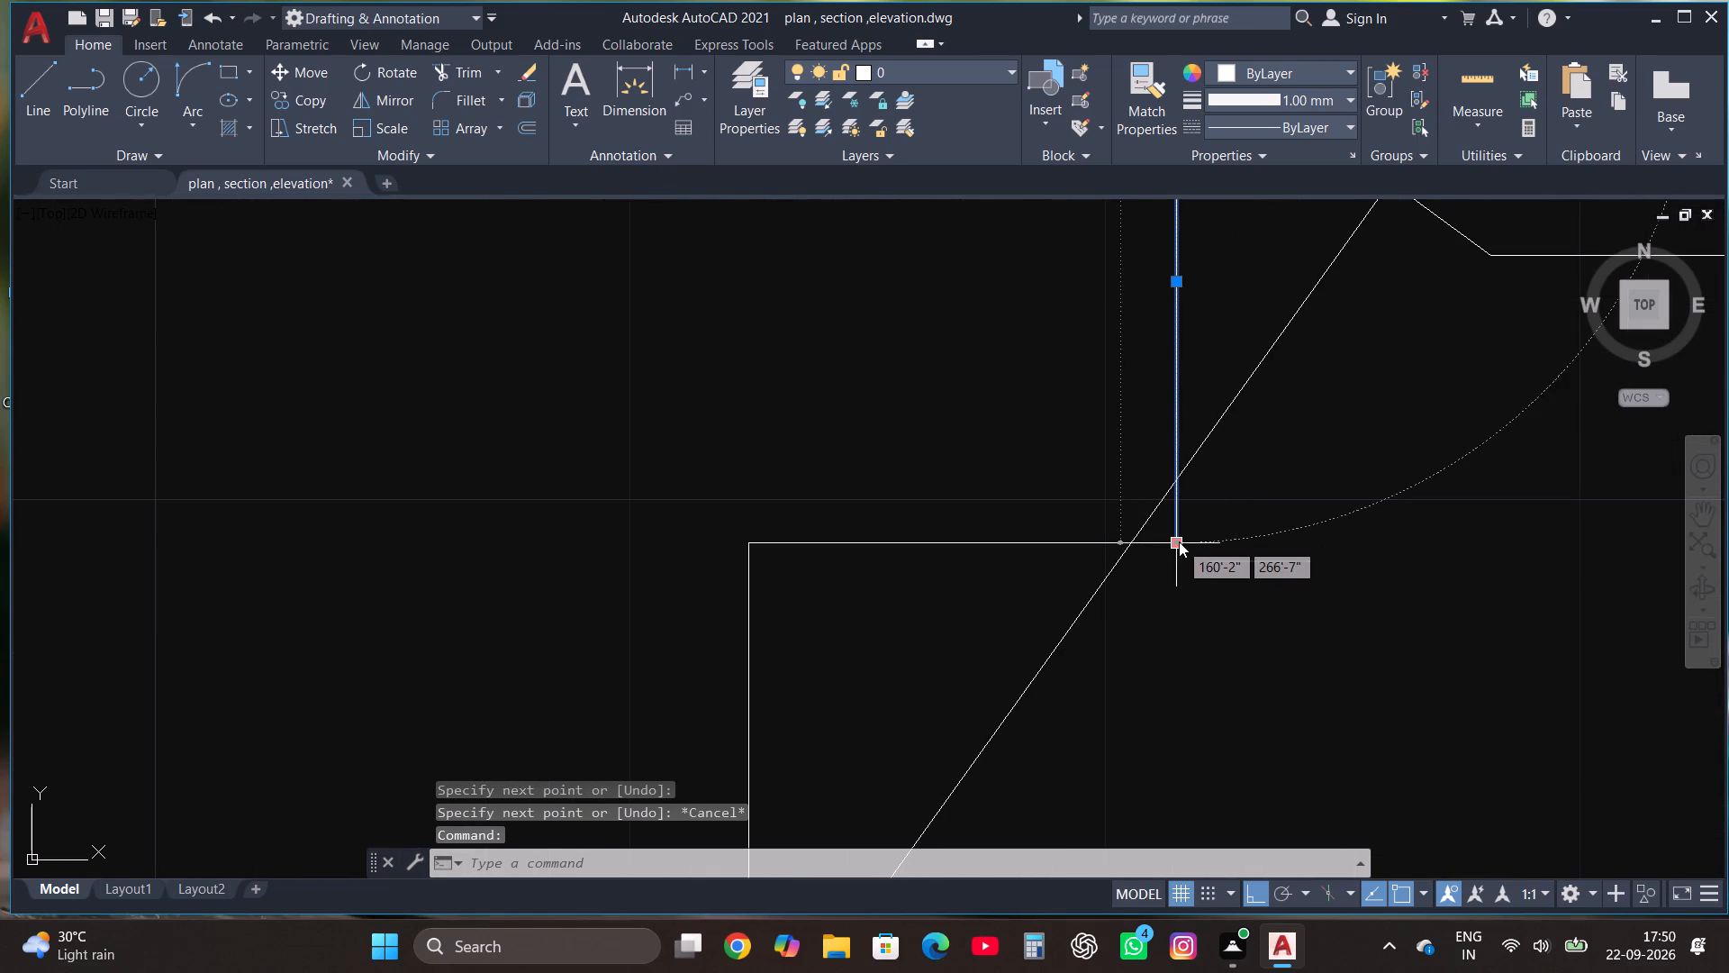
pyautogui.scroll(-3, 1180, 566)
pyautogui.scroll(-1, 1177, 313)
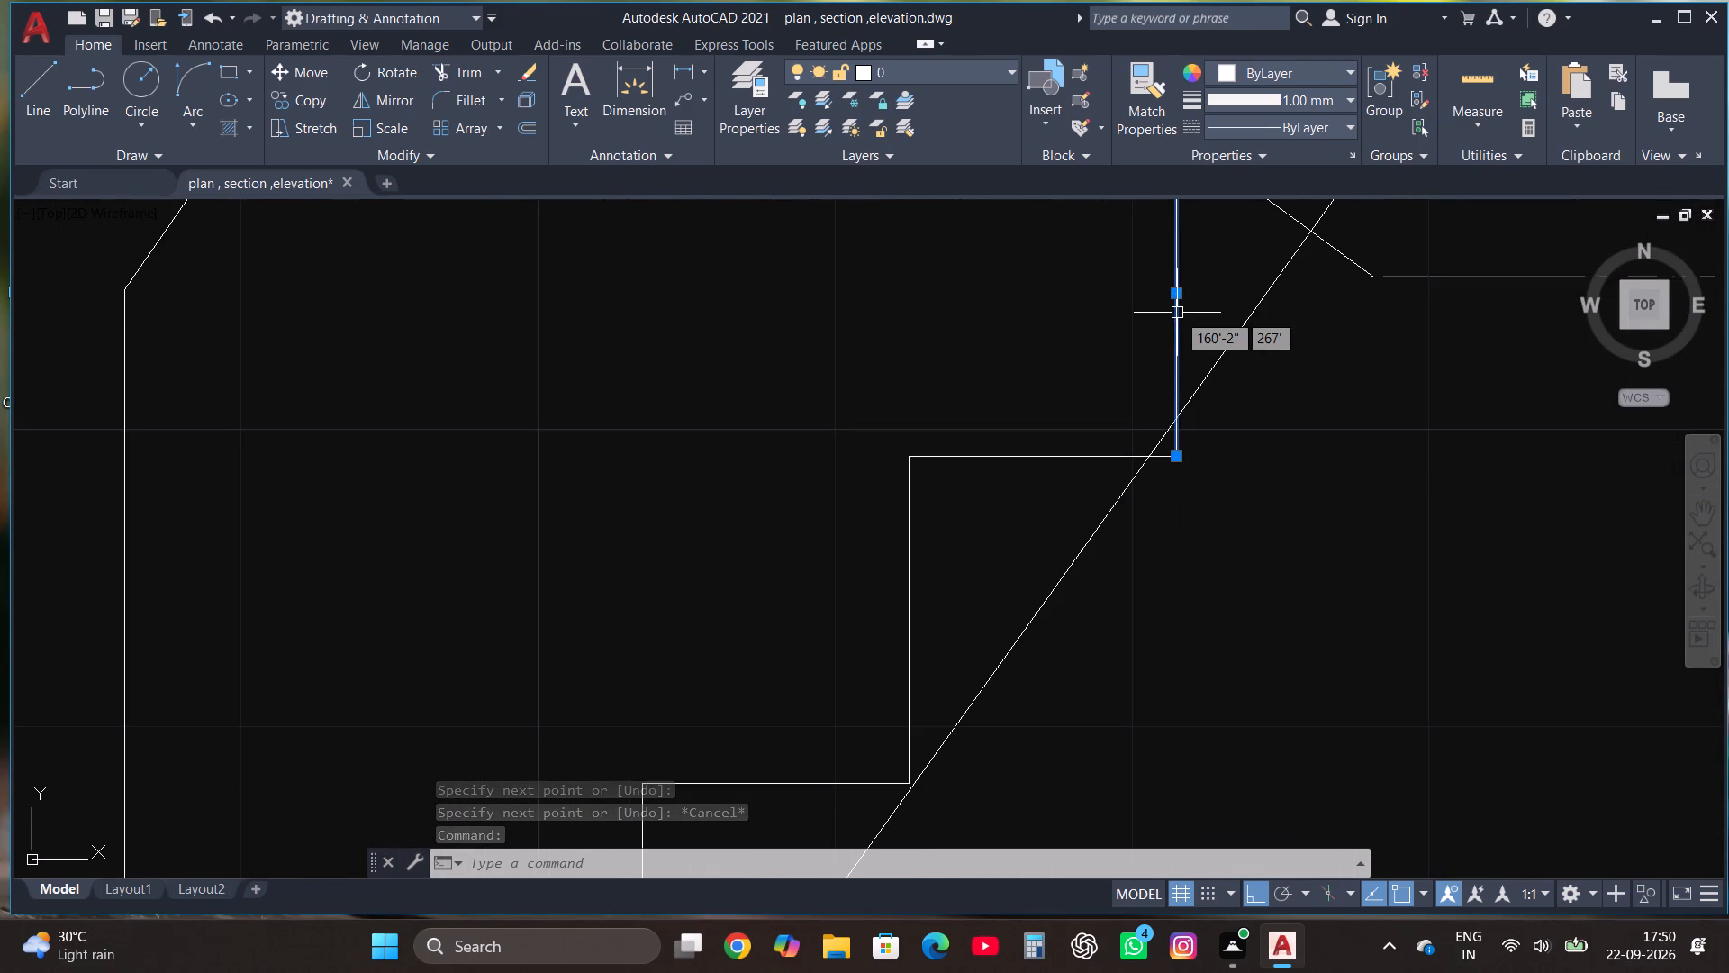
pyautogui.click(1177, 295)
pyautogui.click(1136, 289)
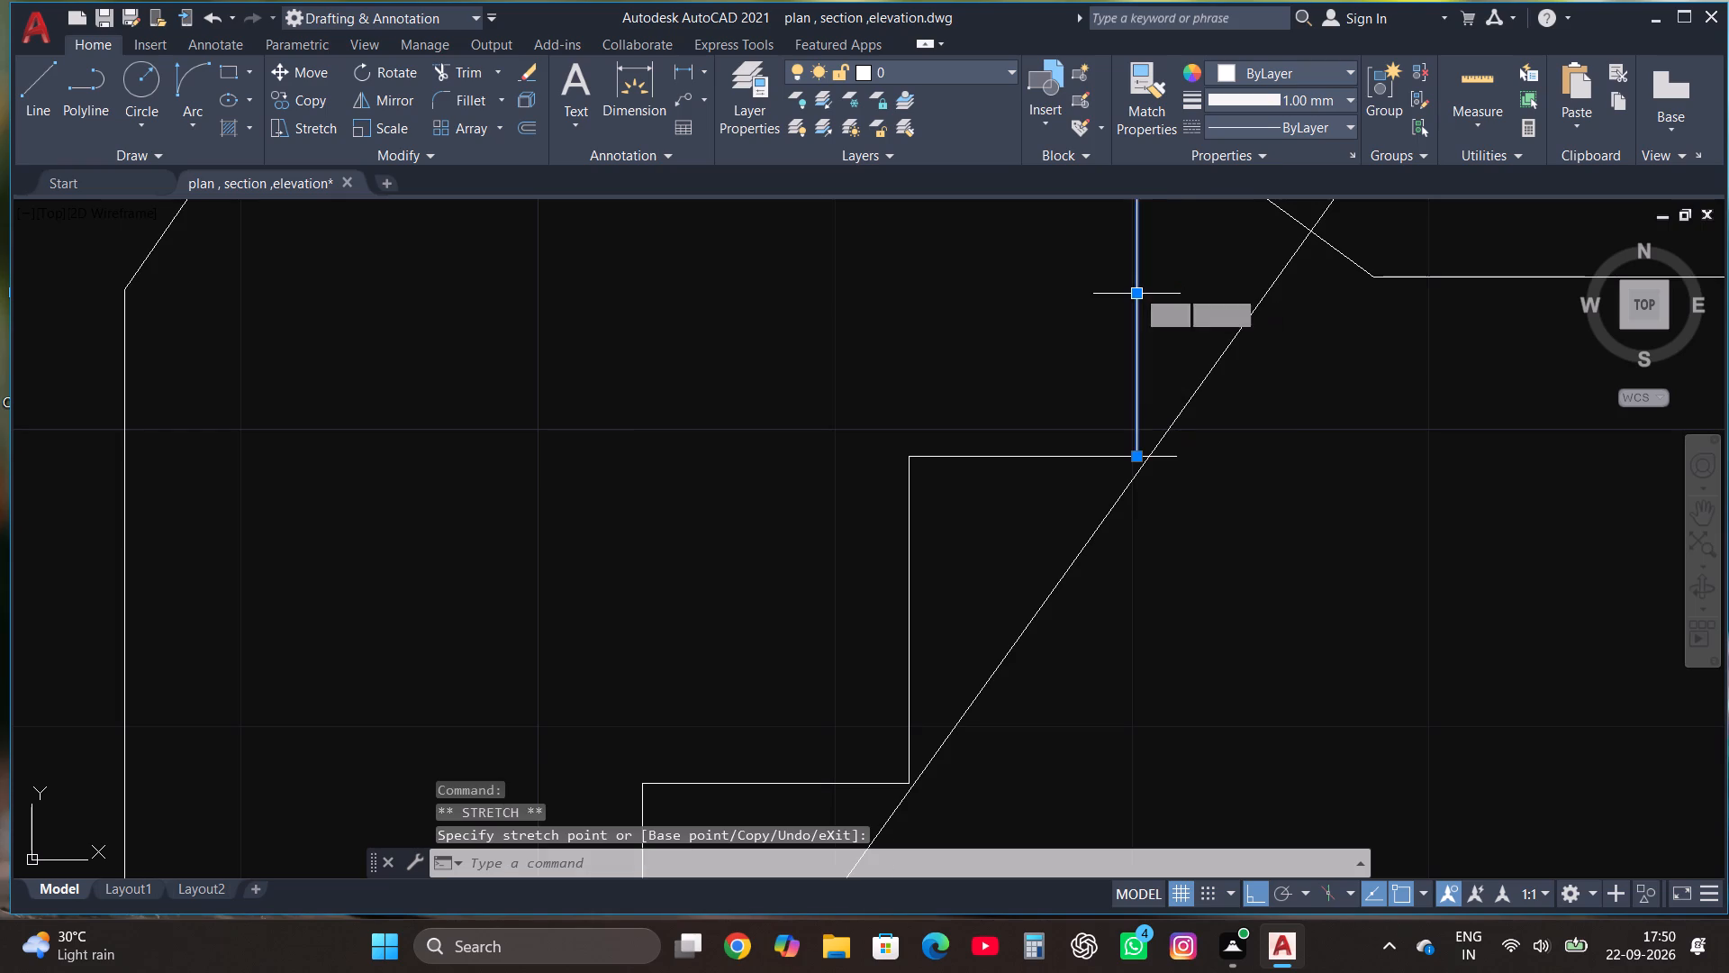
pyautogui.scroll(-1, 1196, 540)
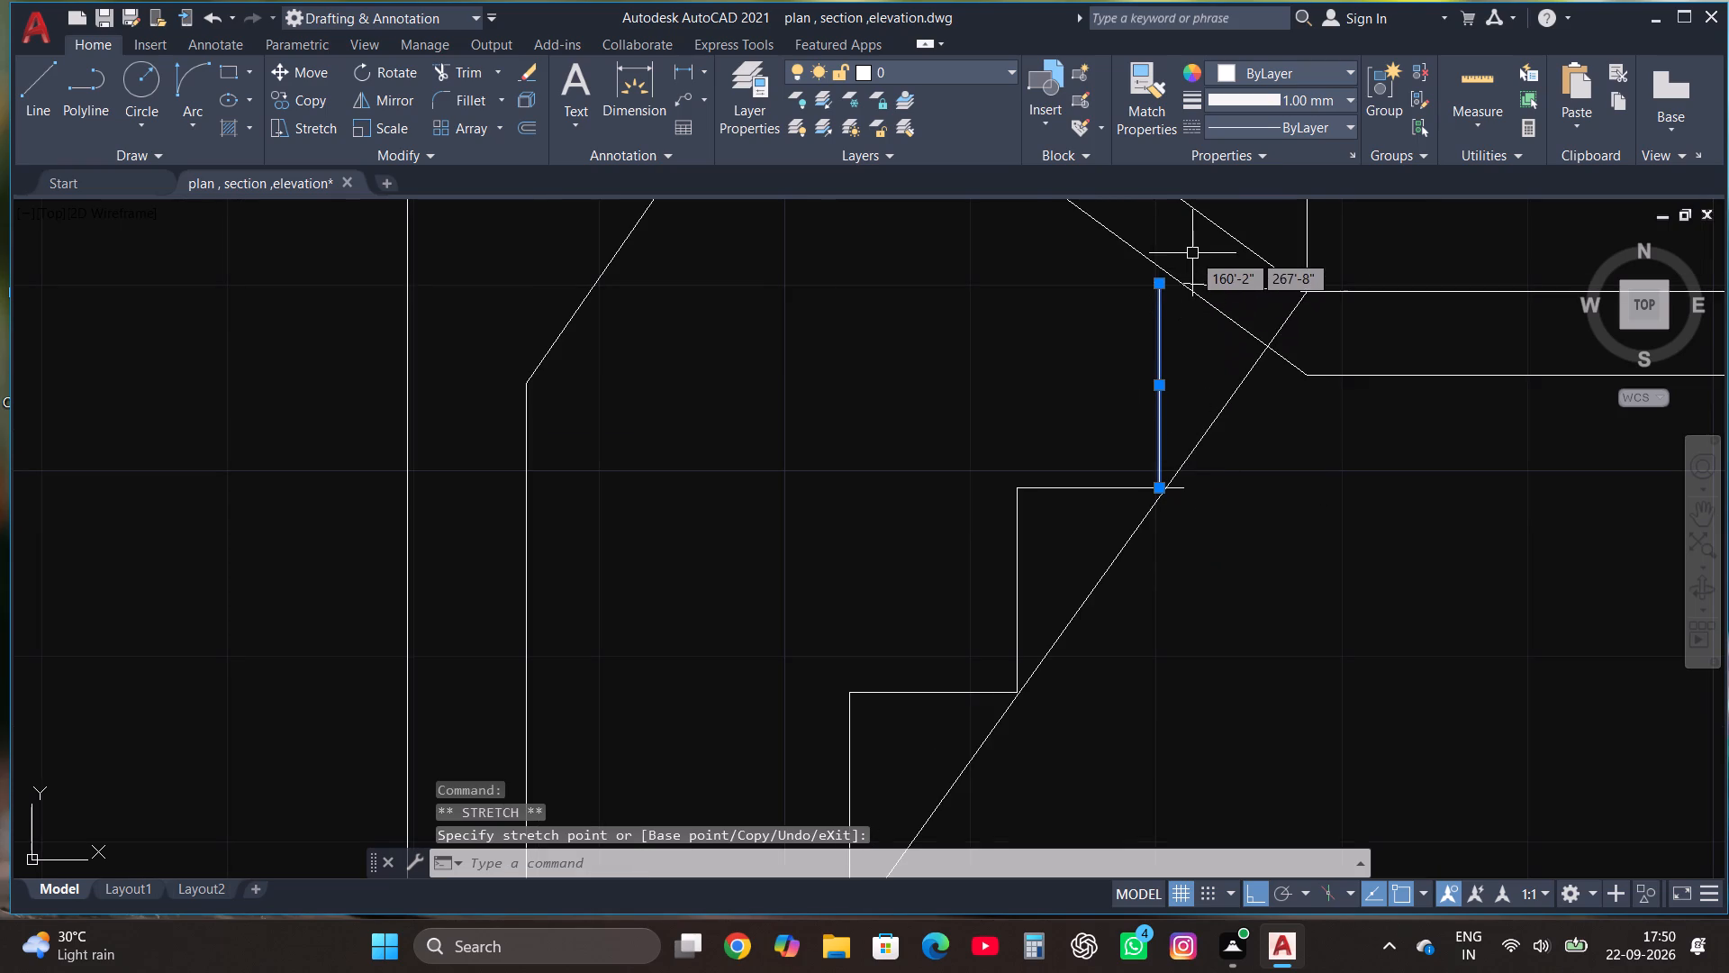
pyautogui.scroll(2, 1192, 253)
pyautogui.press('Escape')
# Stretch the top tread line's free end to the upper end of the moved riser.
pyautogui.click(1236, 335)
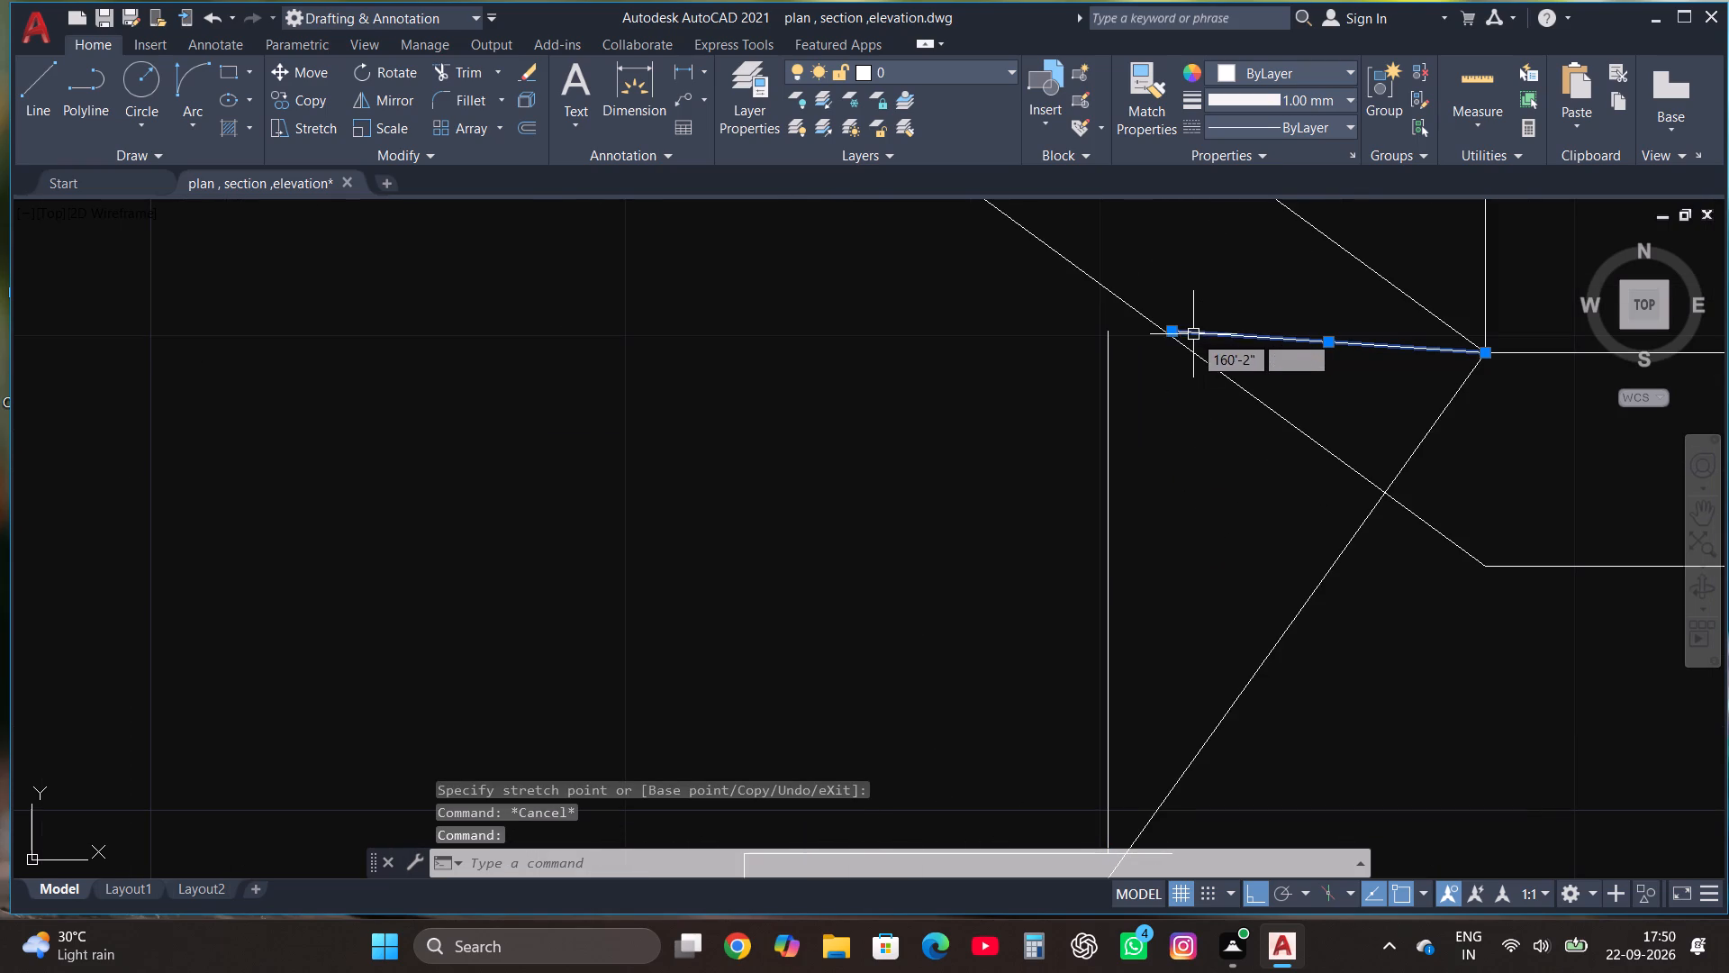
pyautogui.click(1172, 327)
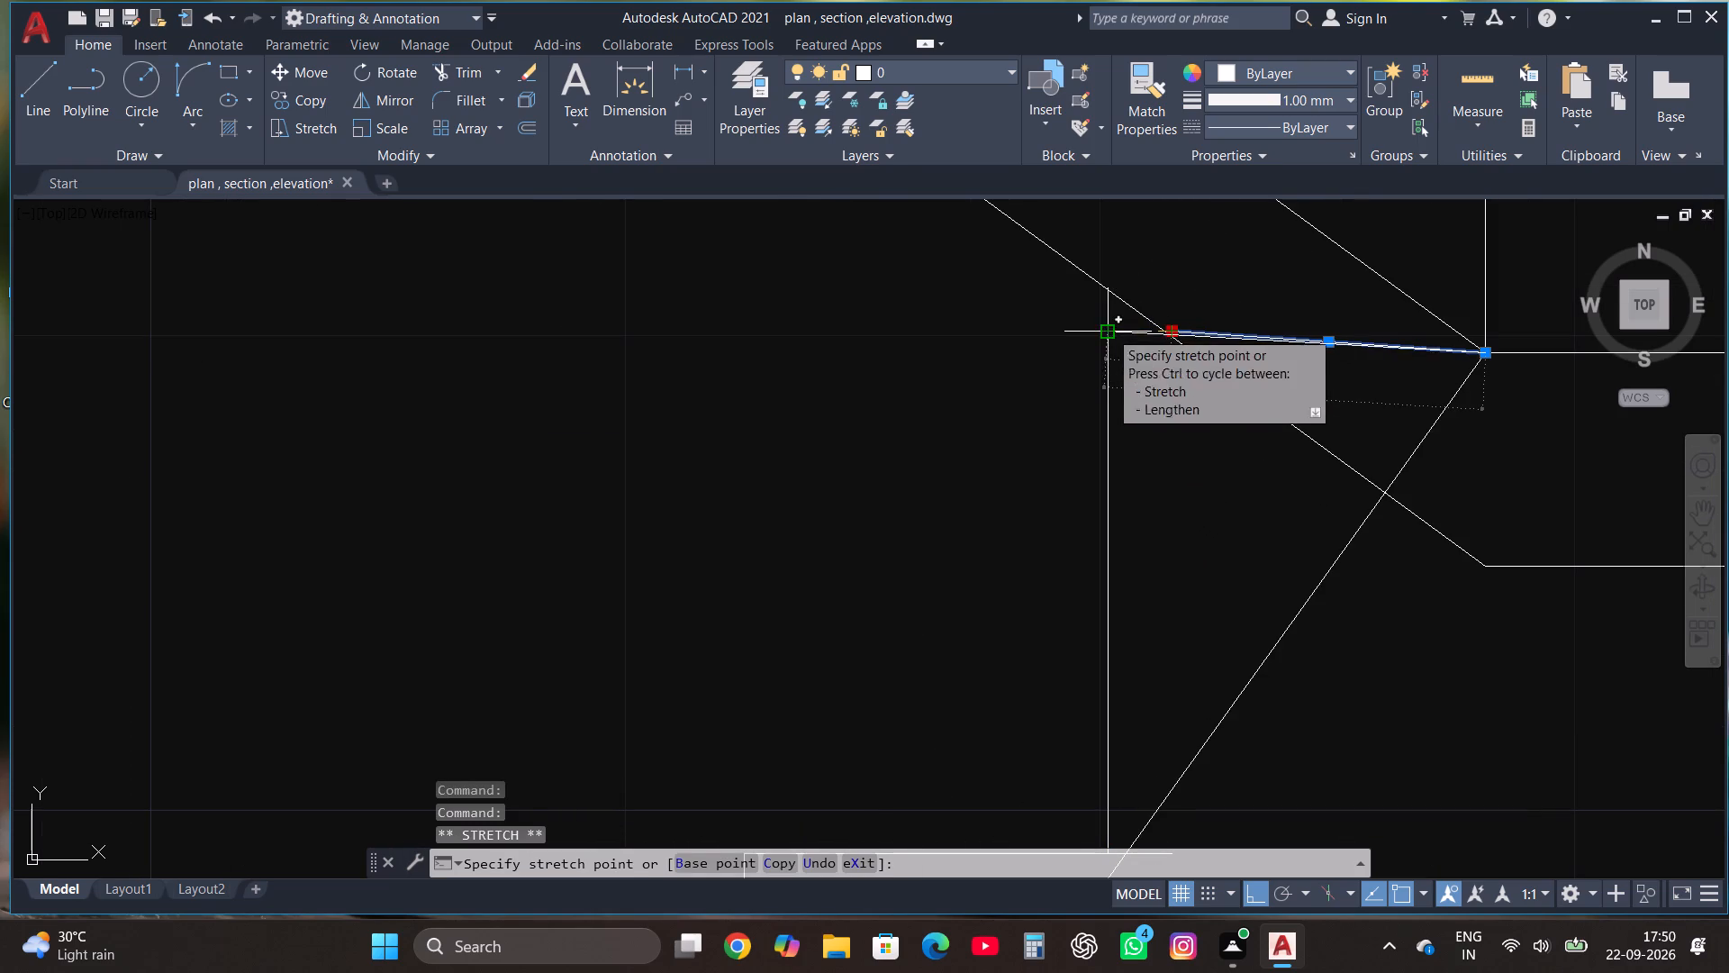
pyautogui.click(1109, 330)
pyautogui.scroll(-2, 1231, 278)
pyautogui.press('Escape')
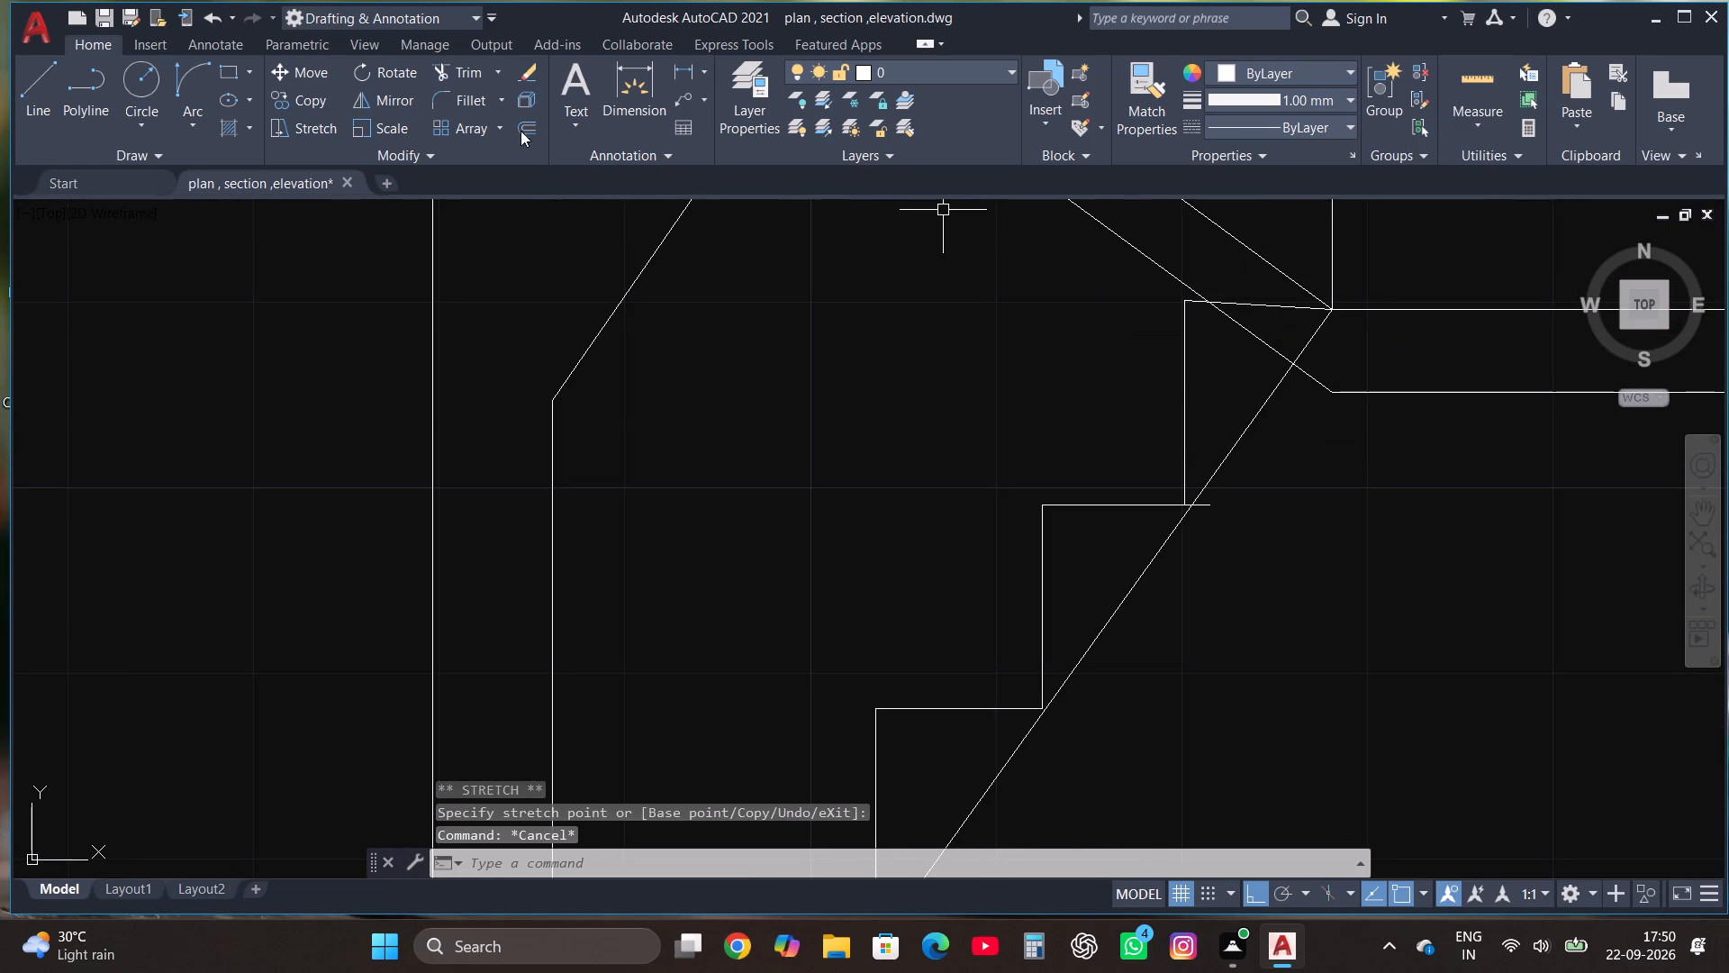
# Trim the end of the tread that overshoots the foot of the moved riser.
pyautogui.click(467, 72)
pyautogui.scroll(1, 1193, 509)
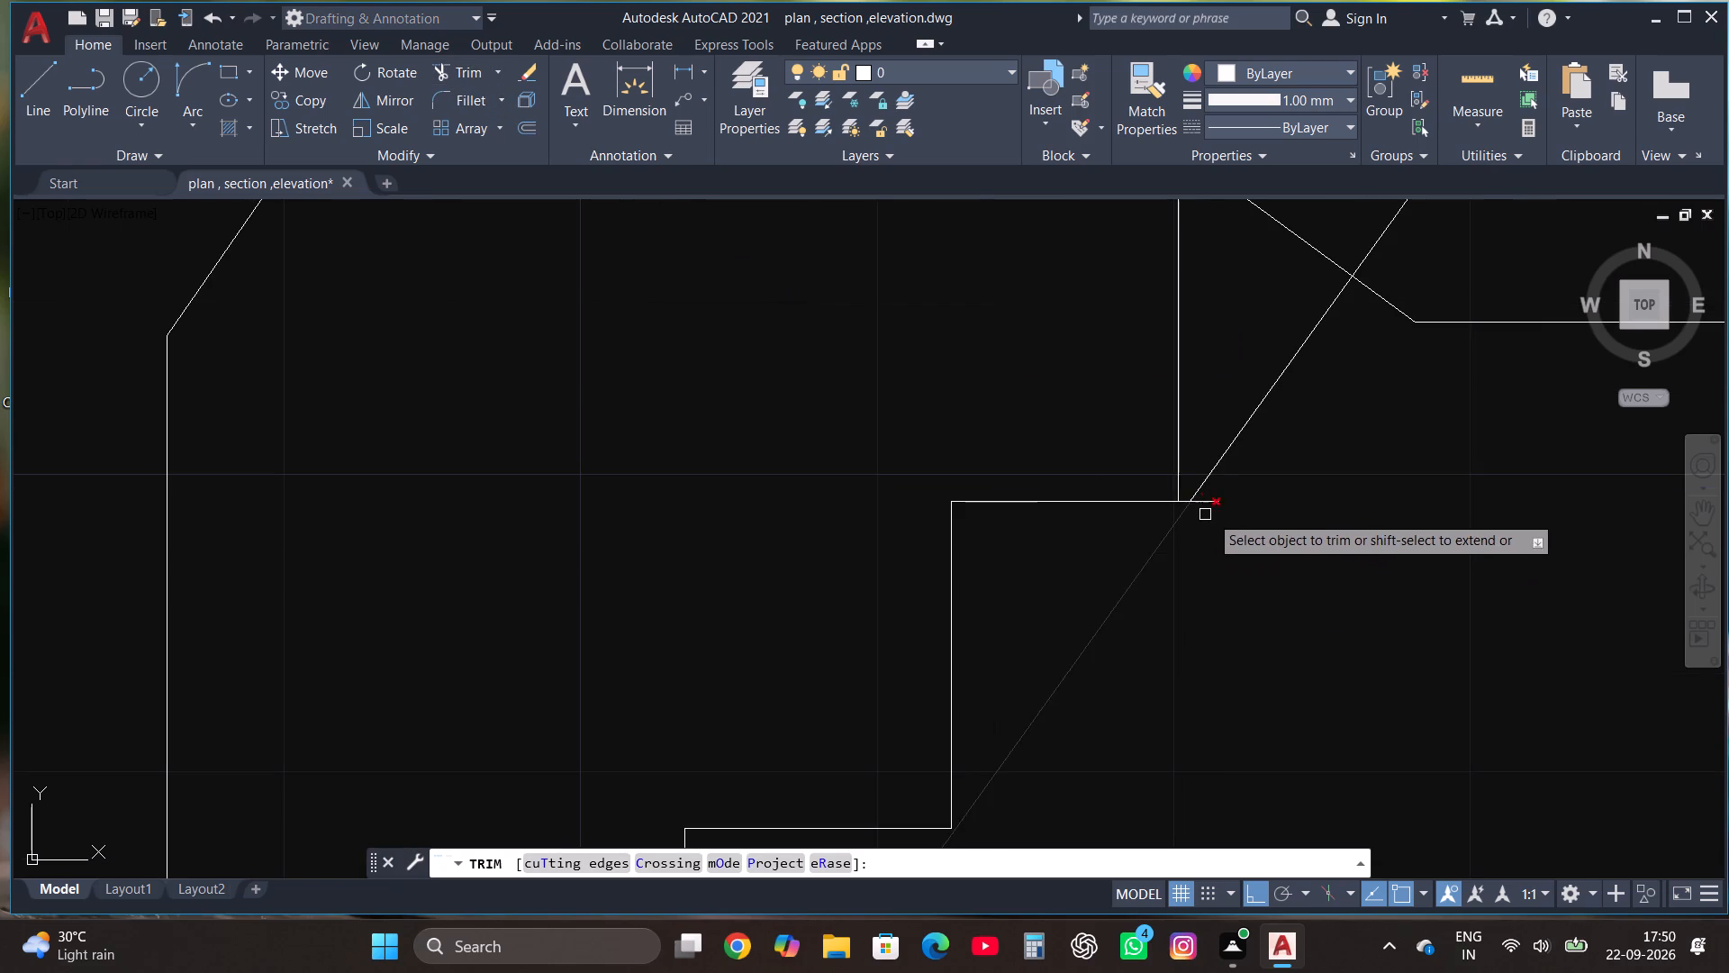
pyautogui.click(1212, 499)
pyautogui.scroll(2, 1211, 499)
pyautogui.click(1145, 499)
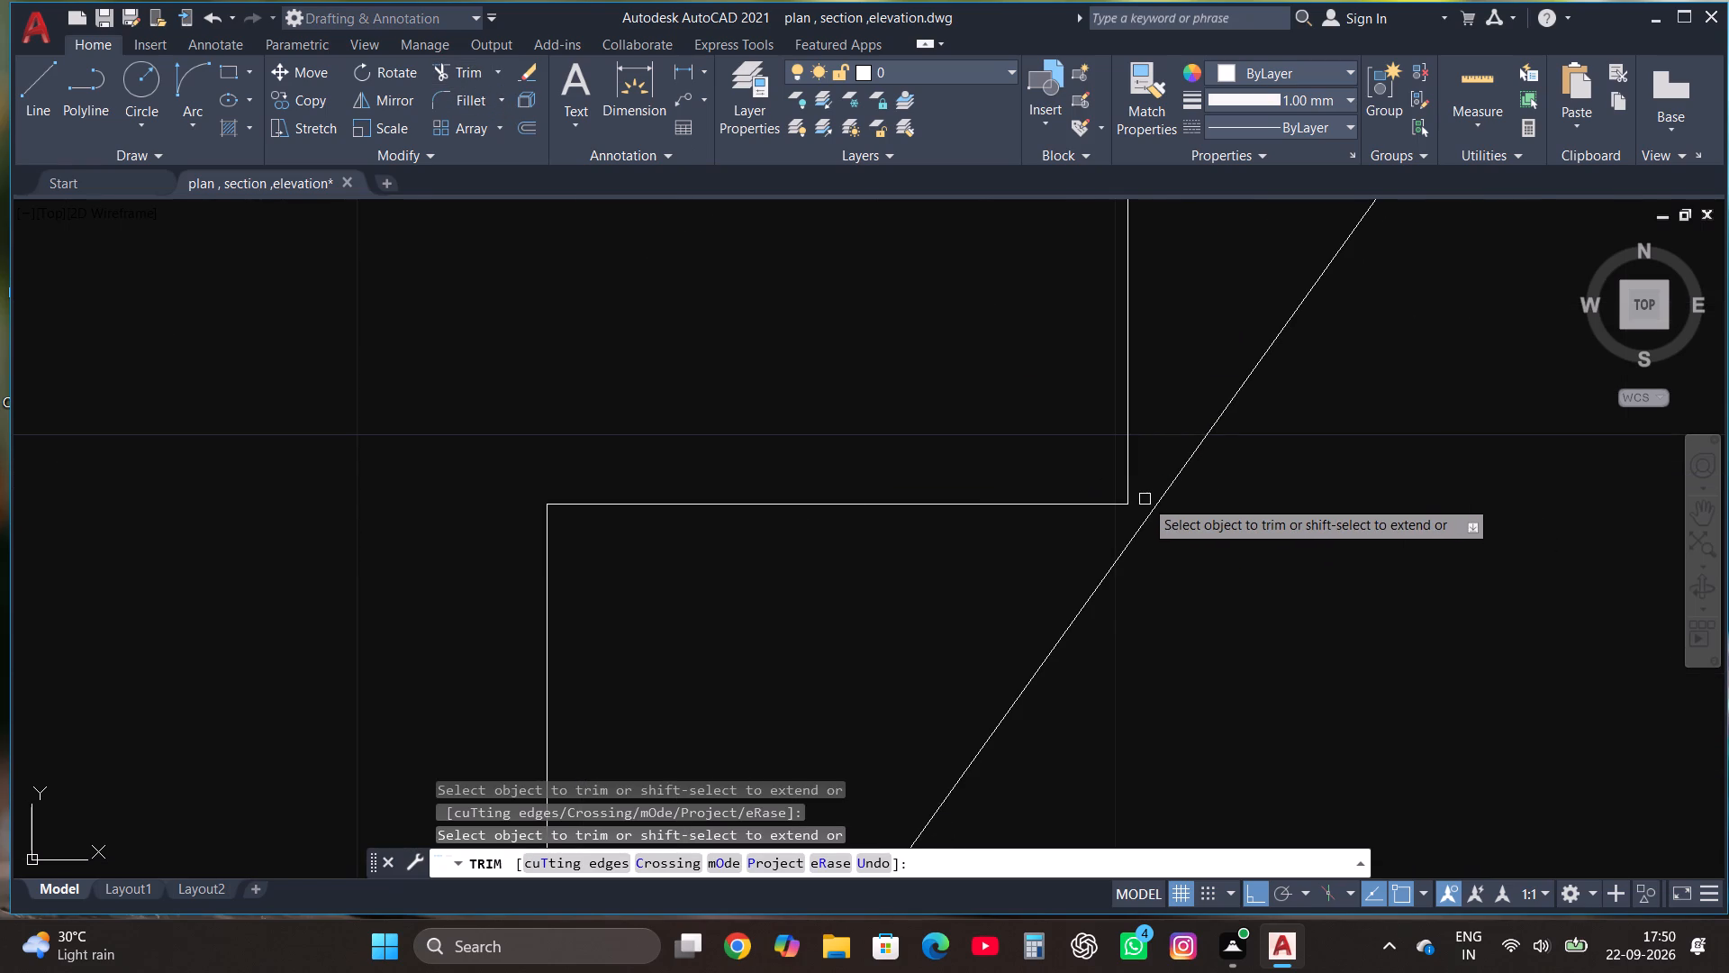
pyautogui.scroll(-3, 1156, 584)
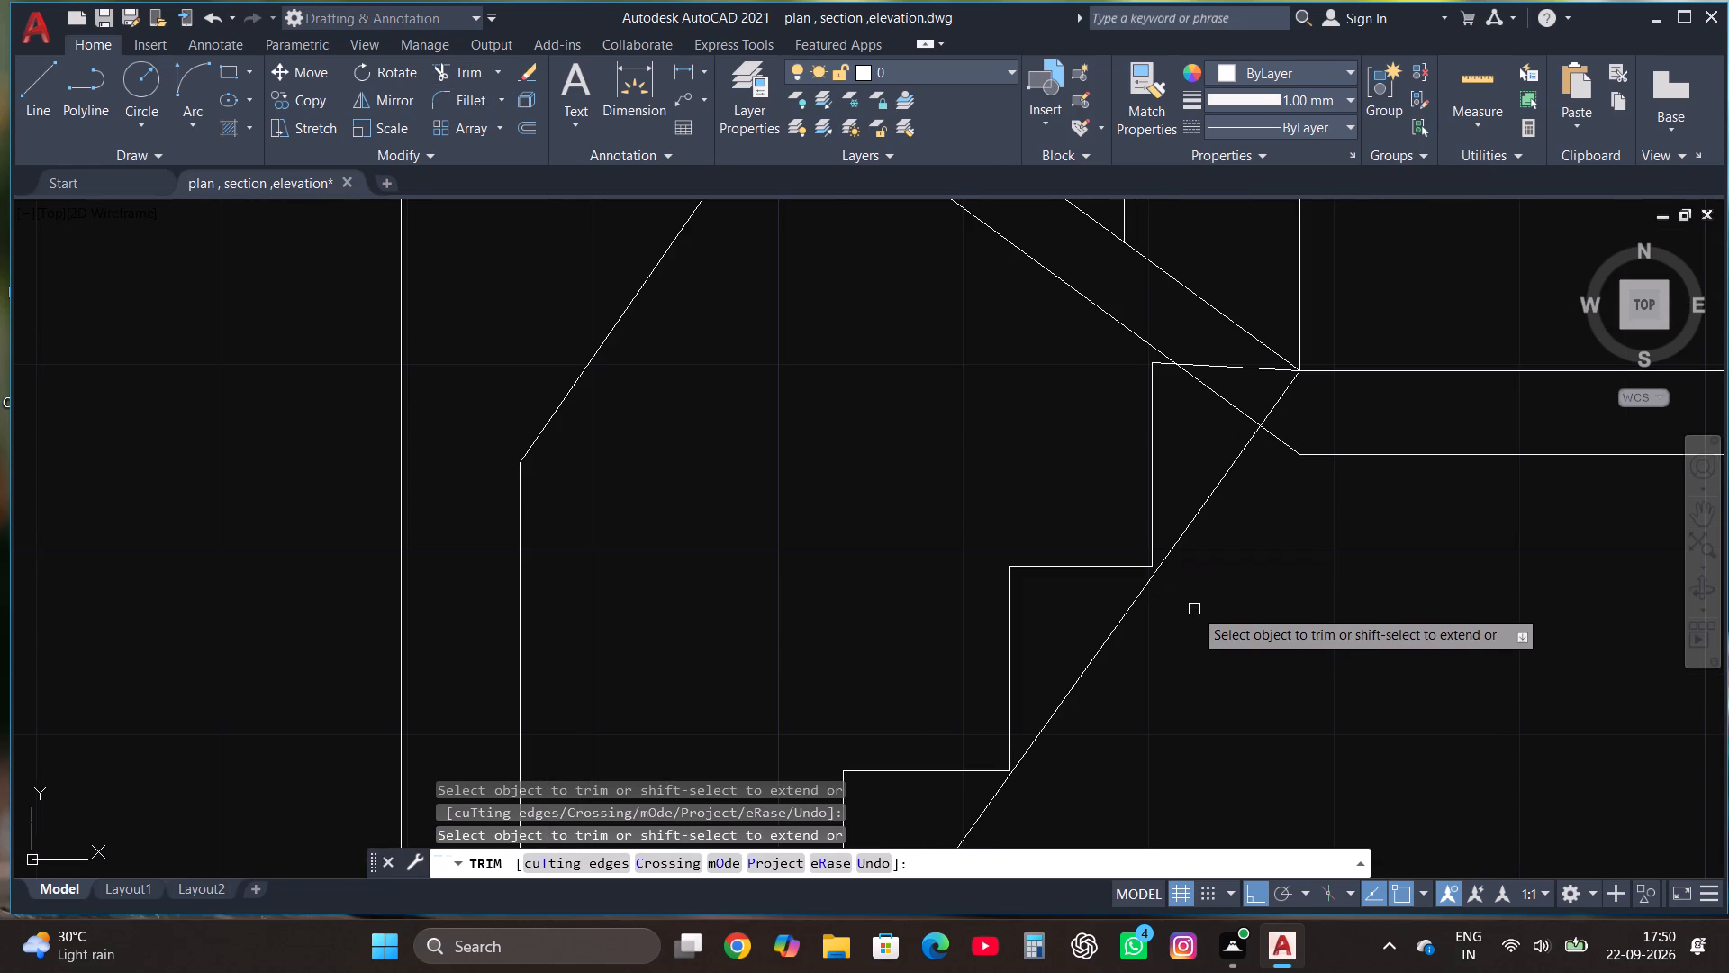
pyautogui.scroll(-2, 1198, 614)
pyautogui.press('Escape')
pyautogui.scroll(-1, 1241, 623)
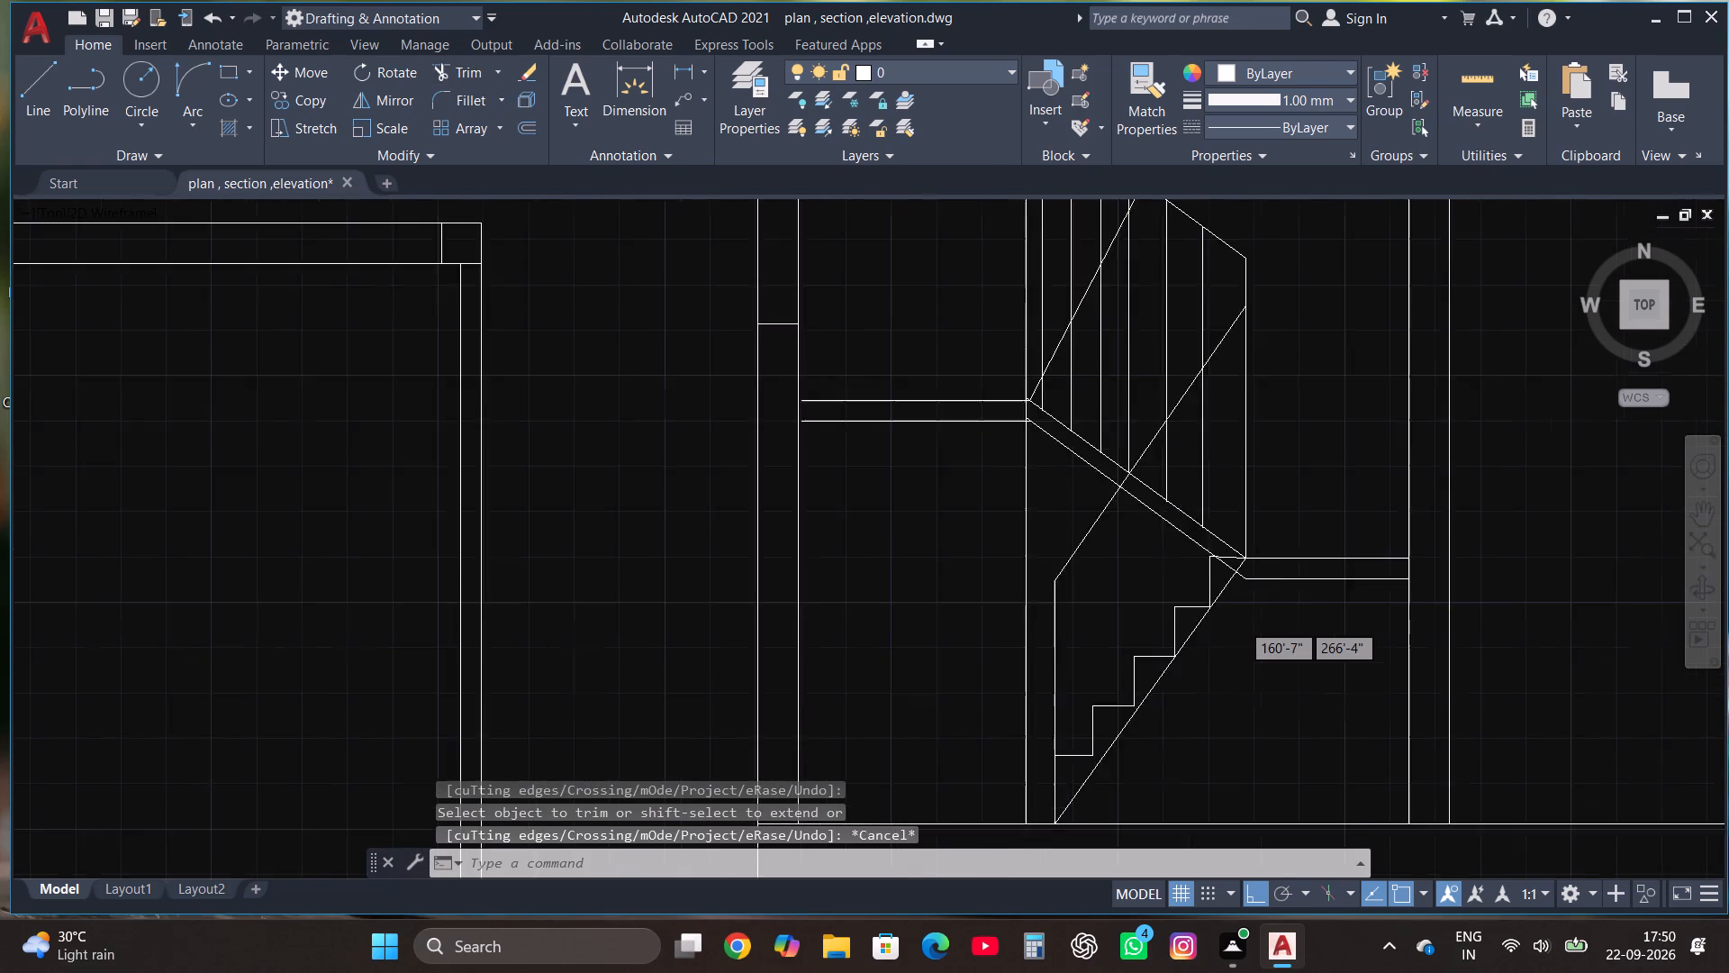
# Draw the first three steps down the top storey's flight from the upper landing's top corner, with treads about 8" and risers about 6".
pyautogui.scroll(-2, 1241, 623)
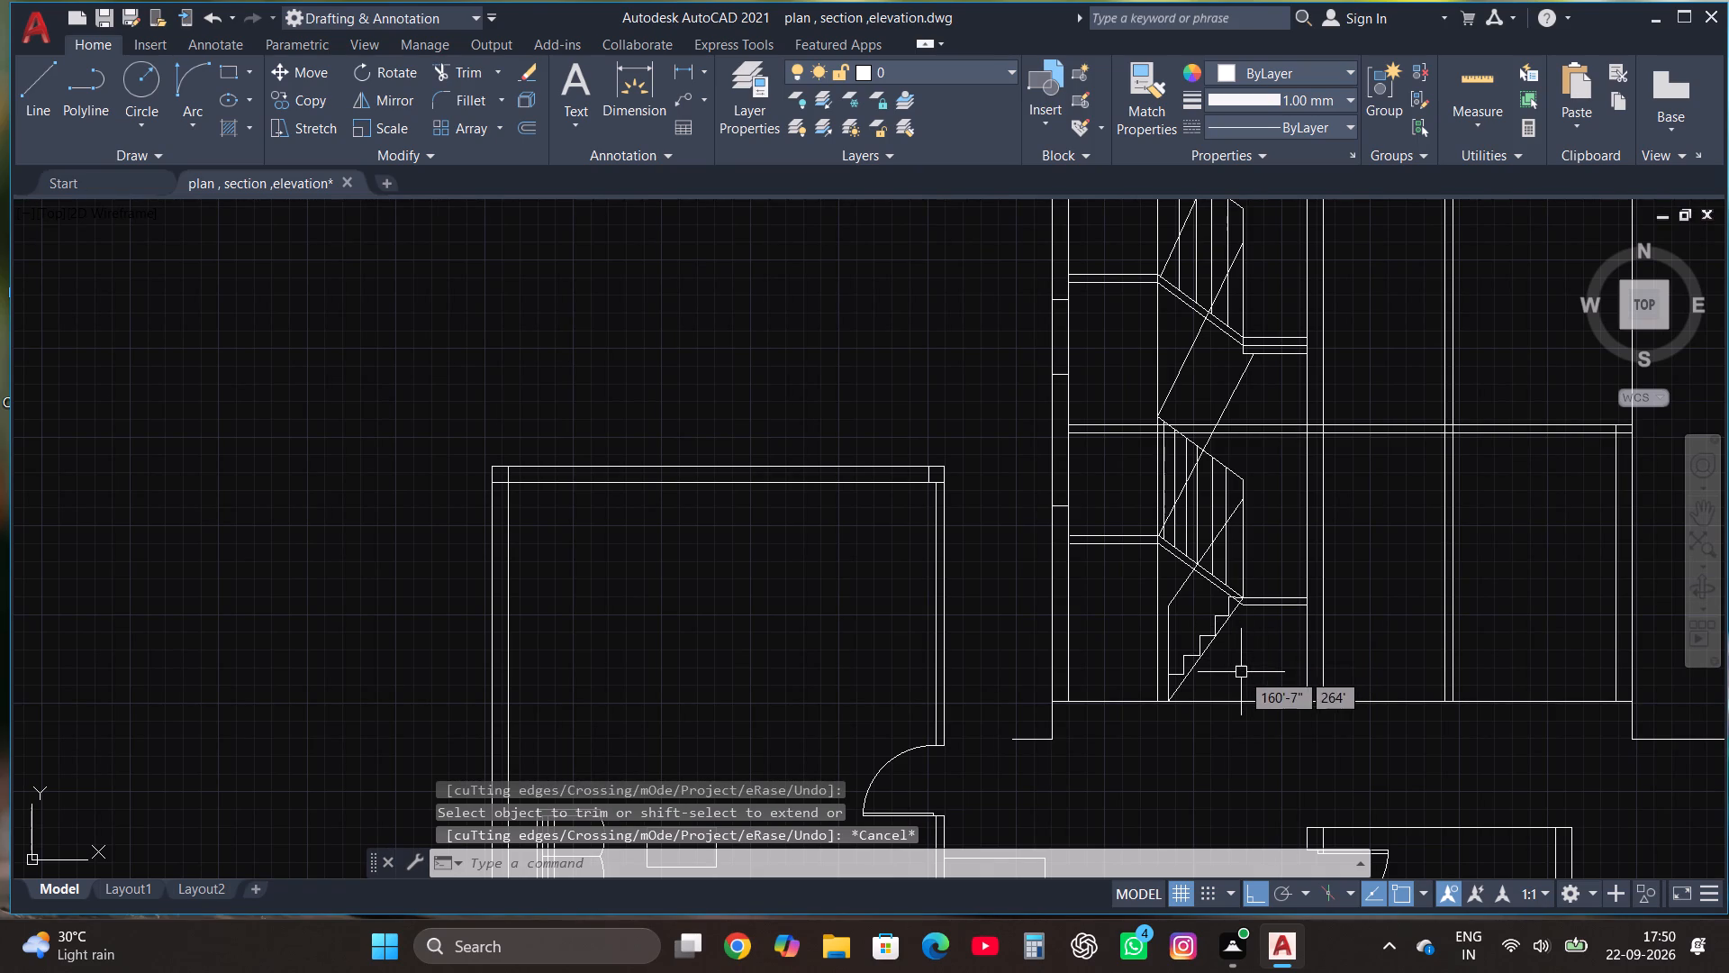
pyautogui.scroll(-2, 1241, 729)
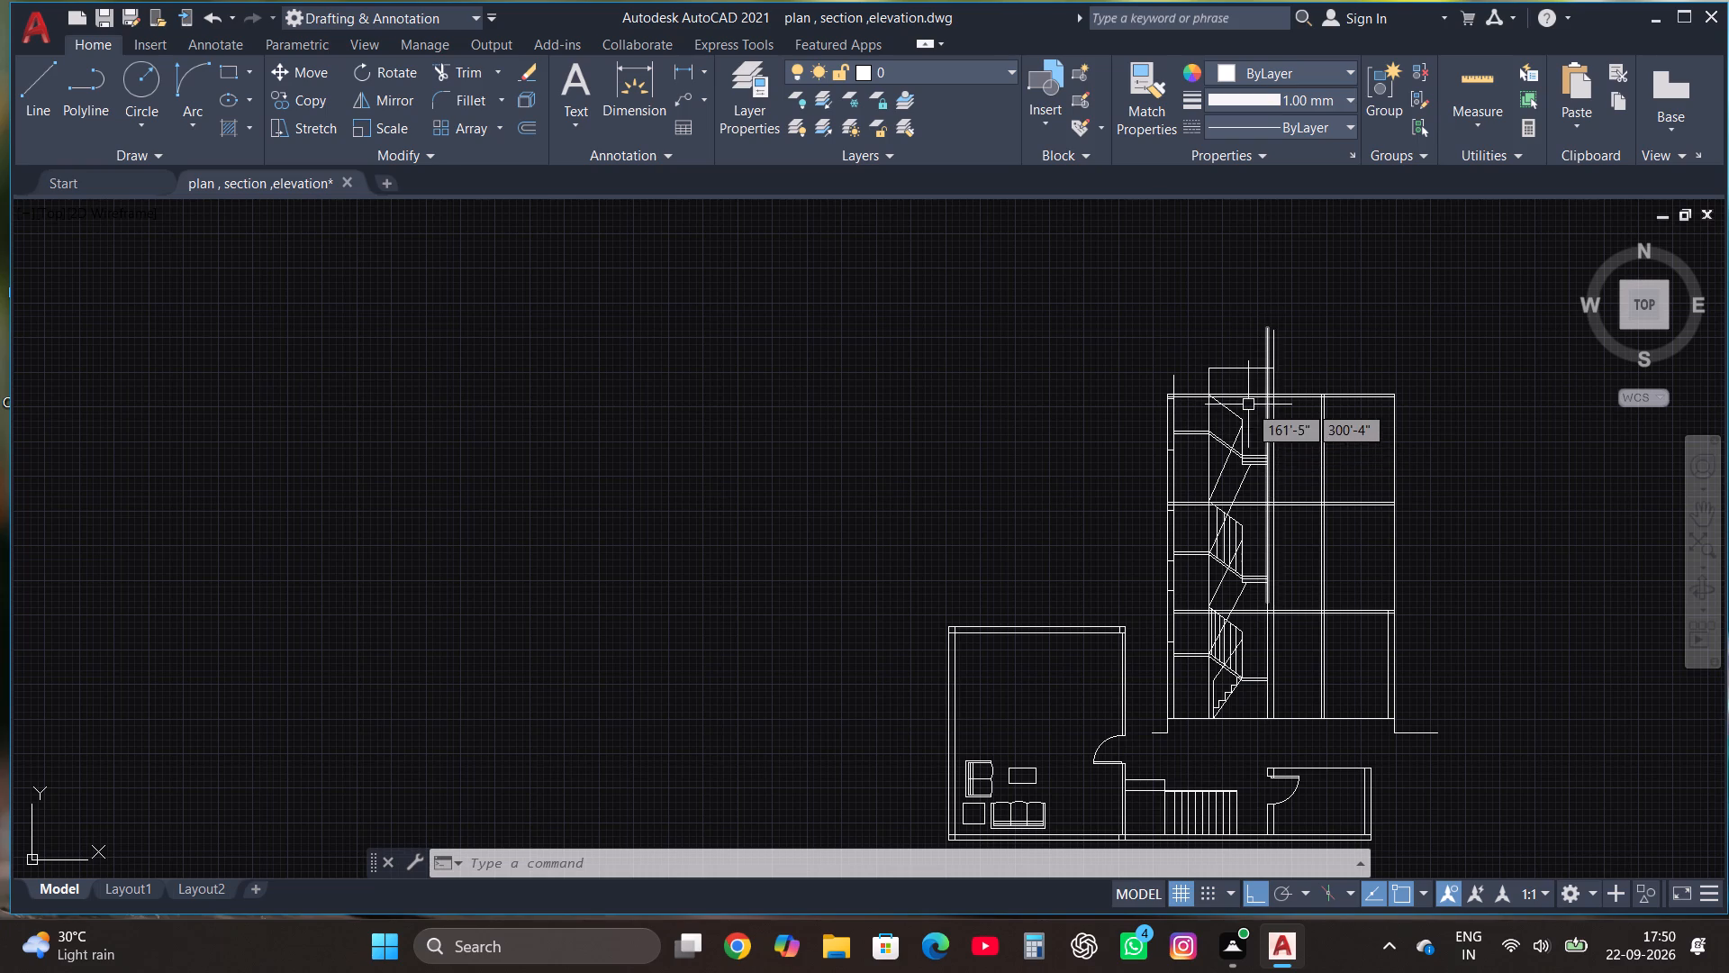
pyautogui.scroll(4, 1248, 405)
pyautogui.click(32, 81)
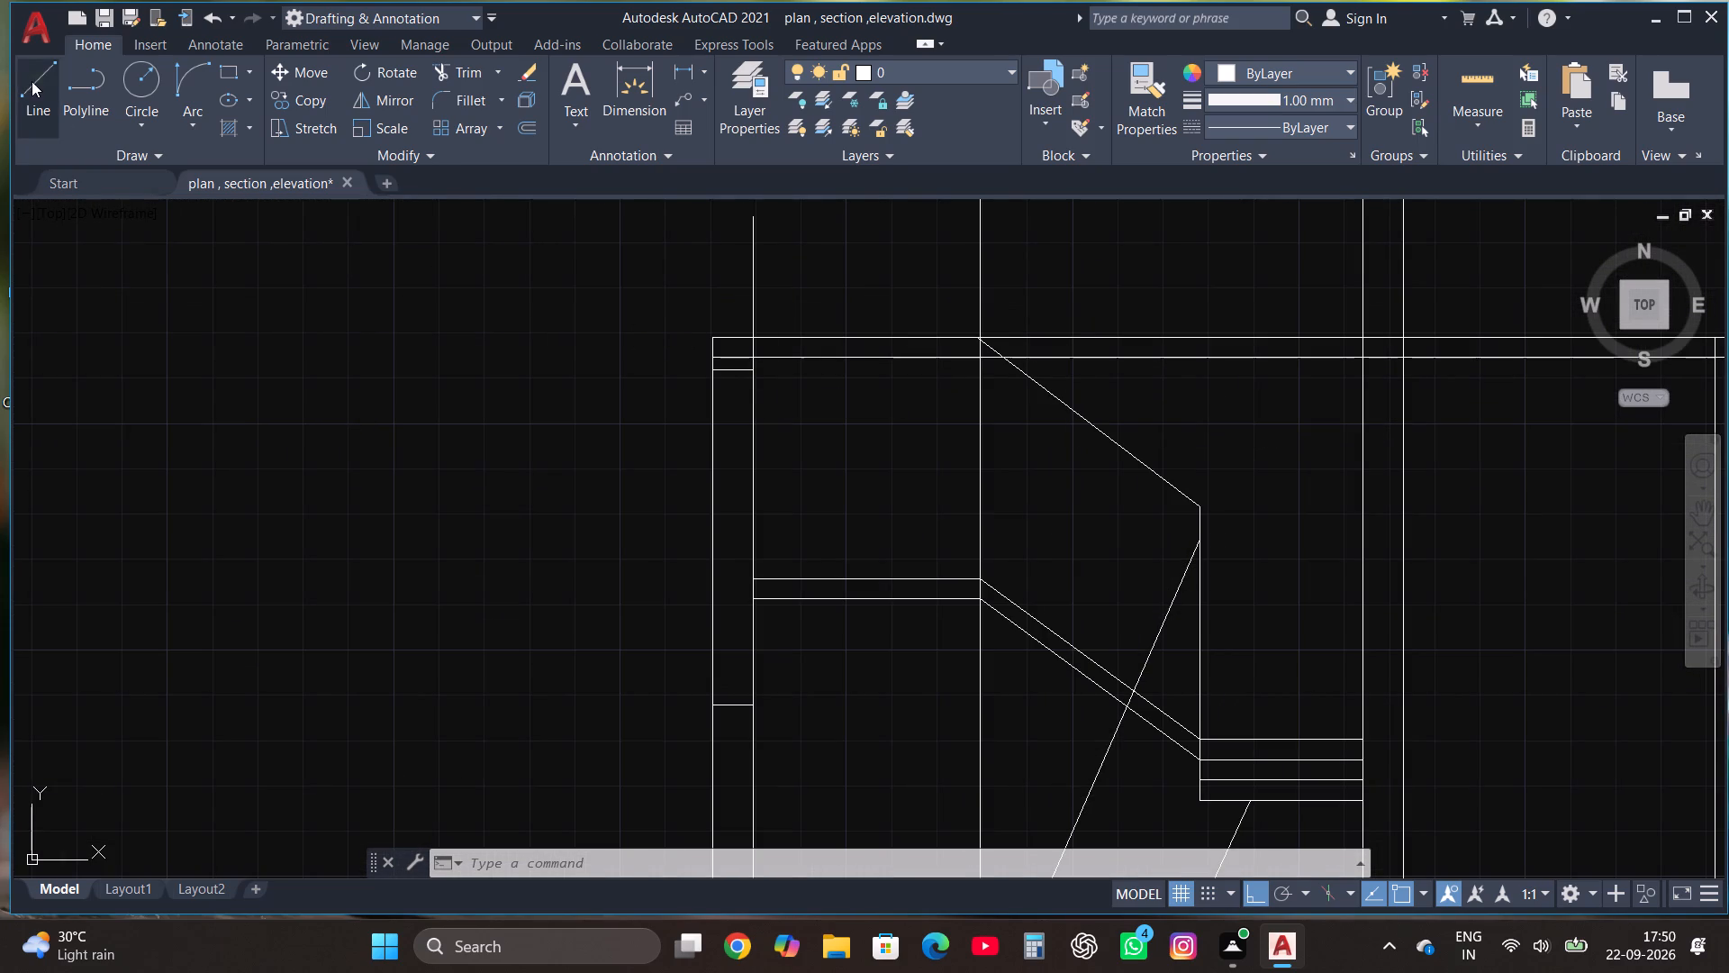
pyautogui.click(979, 577)
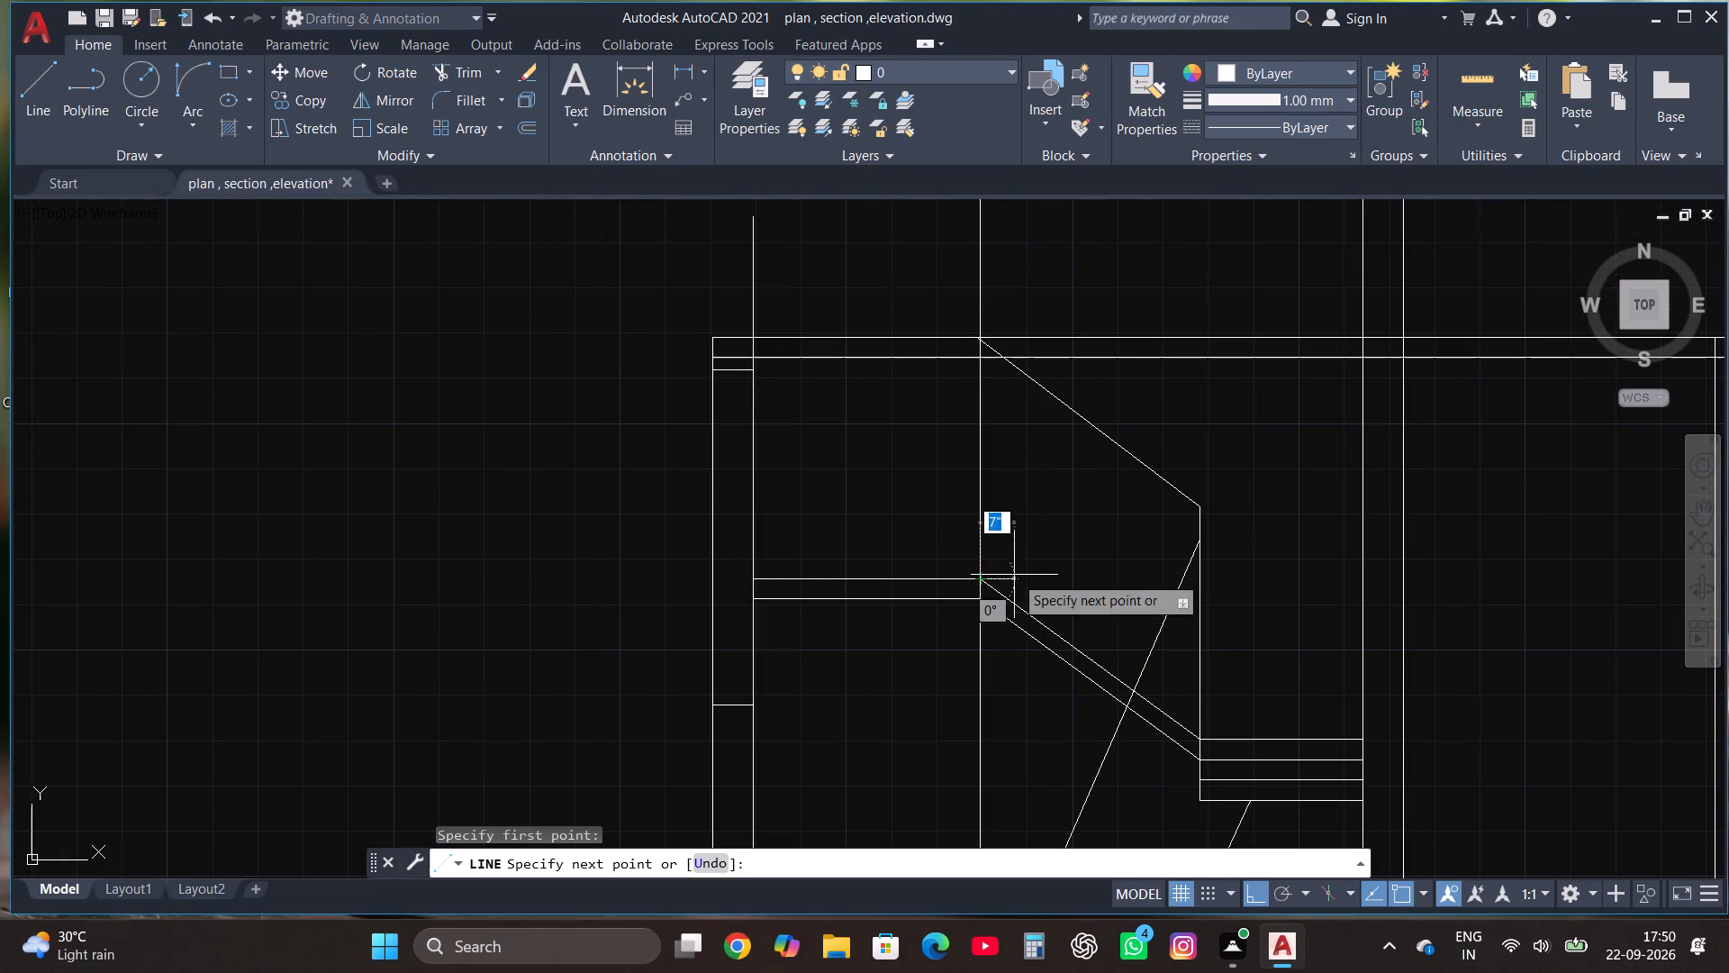
pyautogui.click(1028, 575)
pyautogui.scroll(2, 1039, 596)
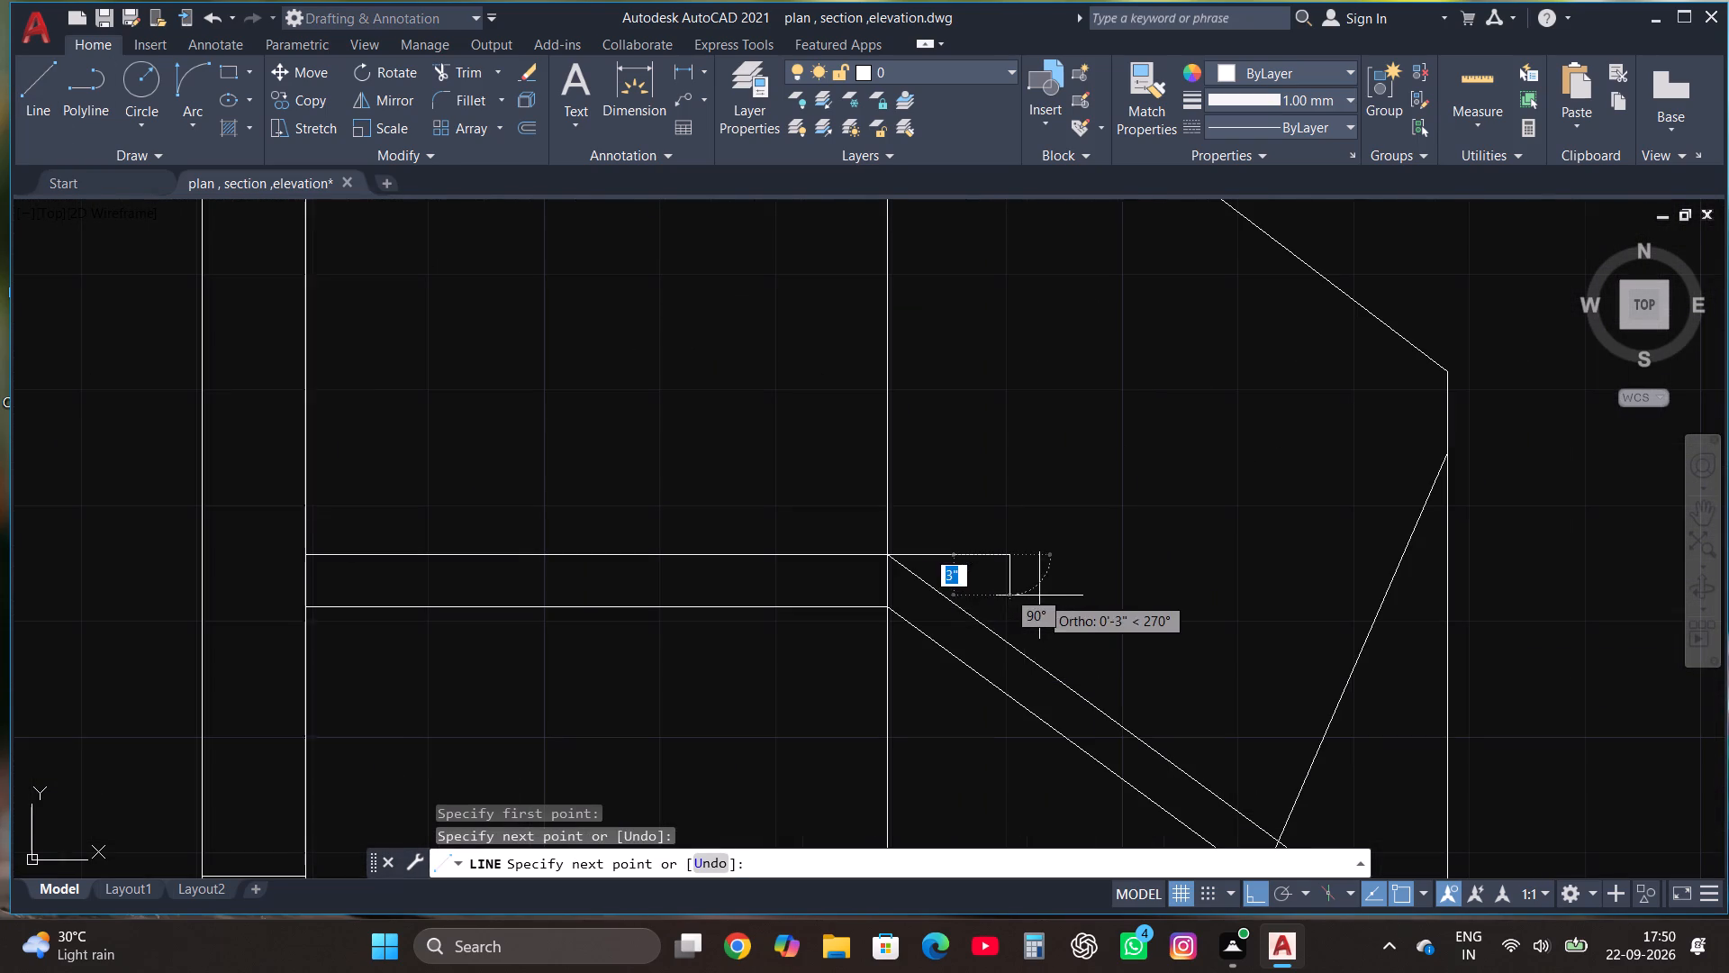
pyautogui.click(1022, 630)
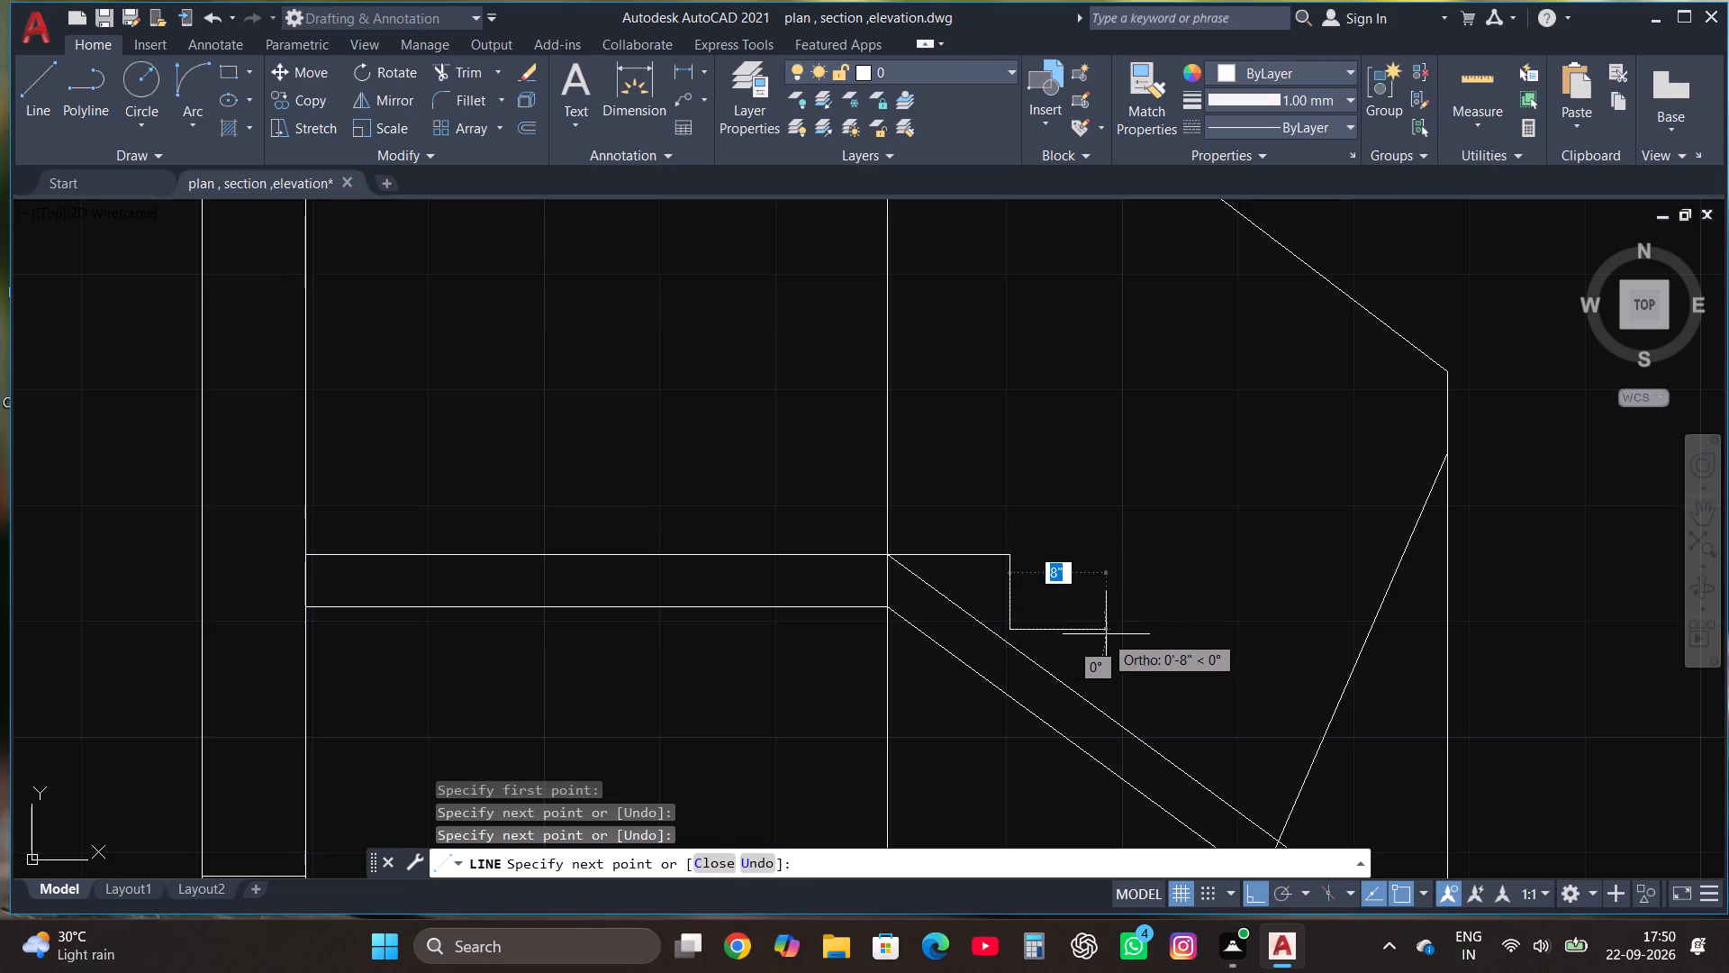
pyautogui.click(1106, 634)
pyautogui.click(1116, 707)
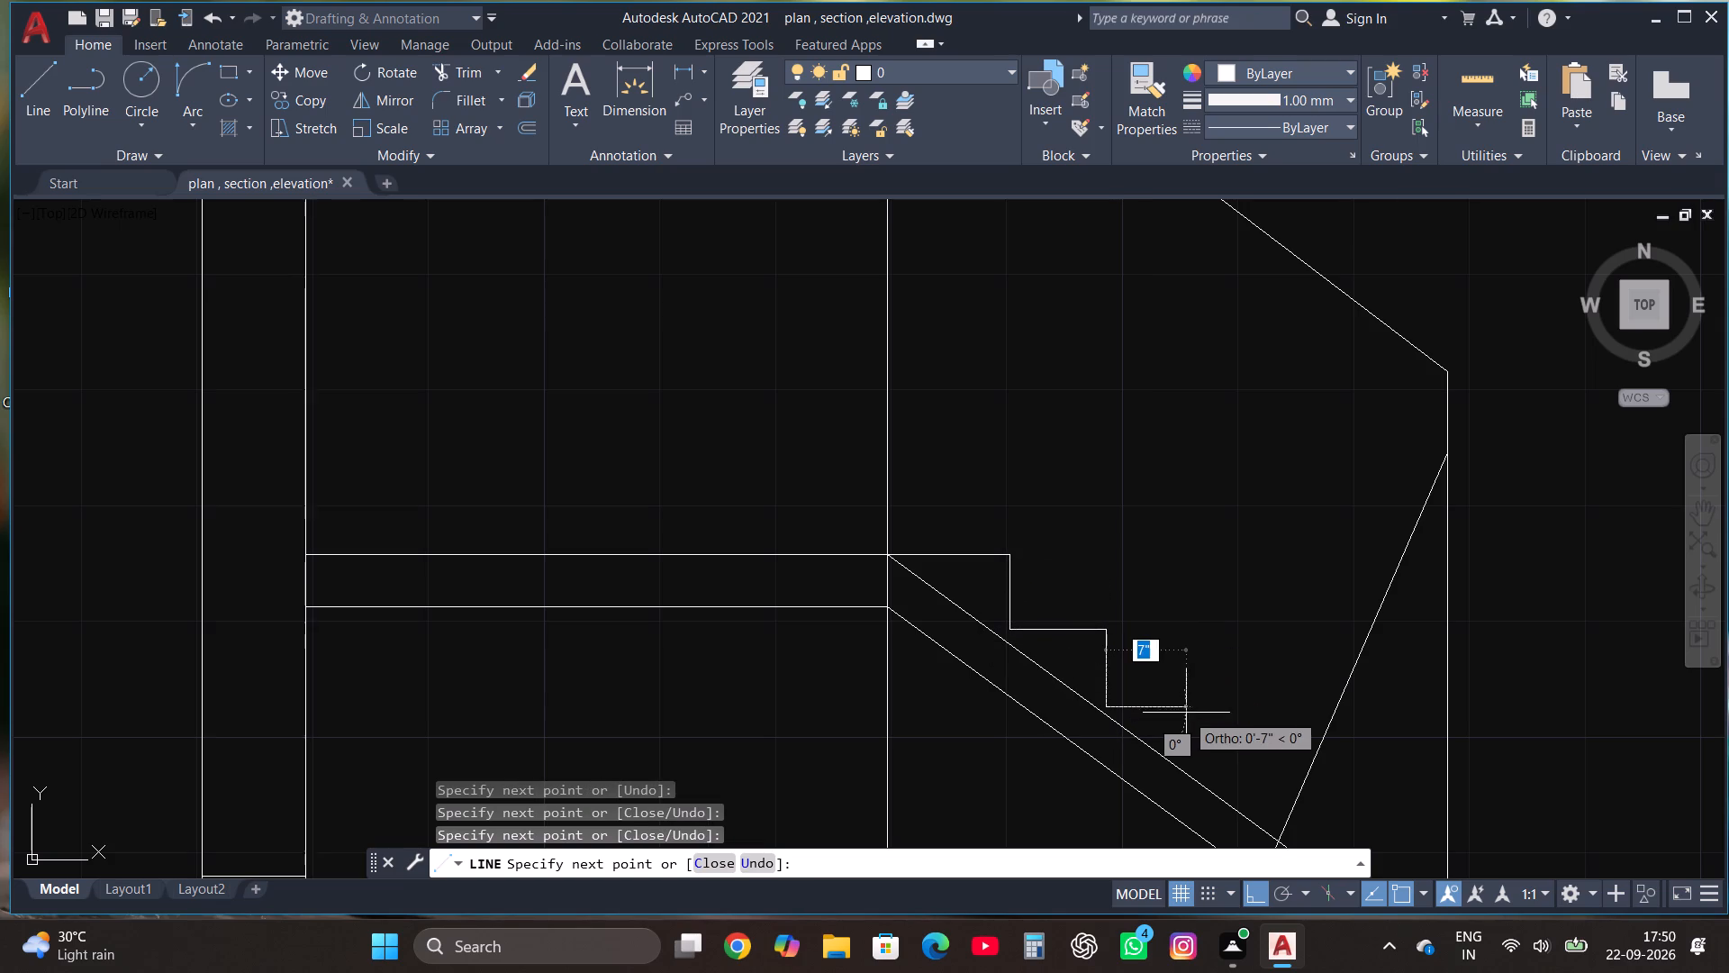
pyautogui.click(1206, 719)
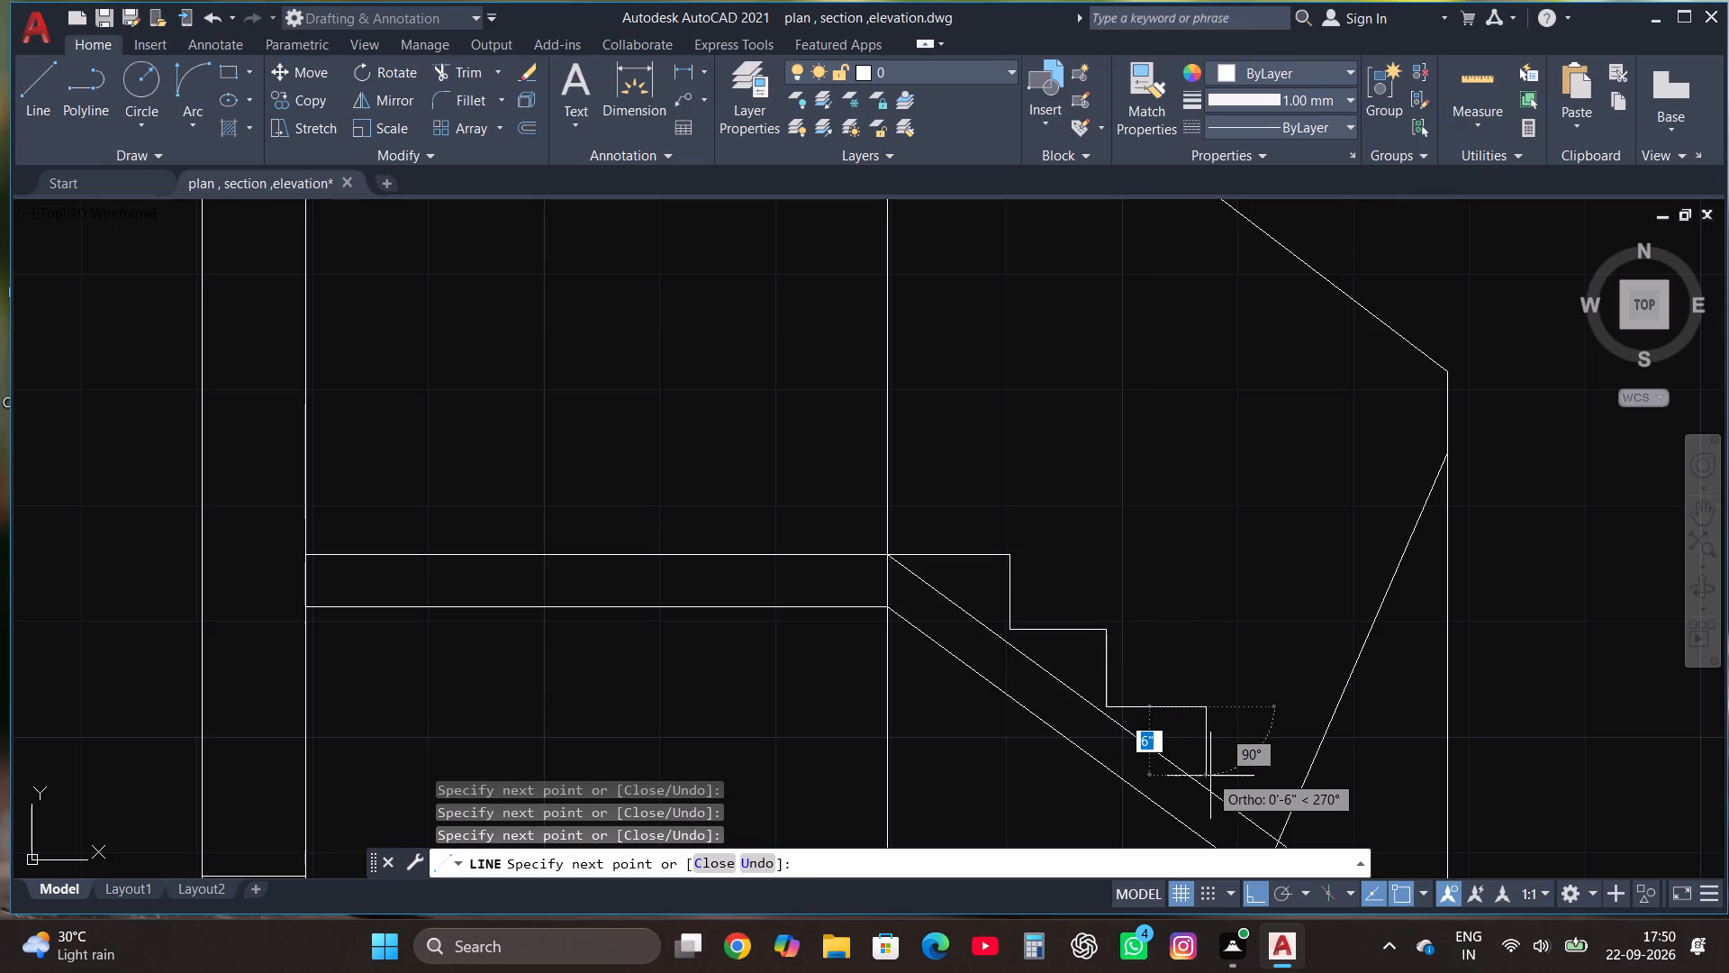
pyautogui.click(1210, 776)
# Continue the top flight's stepped line down to the vertical line at the lower landing, with treads about 7" and risers about 5".
pyautogui.scroll(-2, 1252, 787)
pyautogui.scroll(2, 1266, 796)
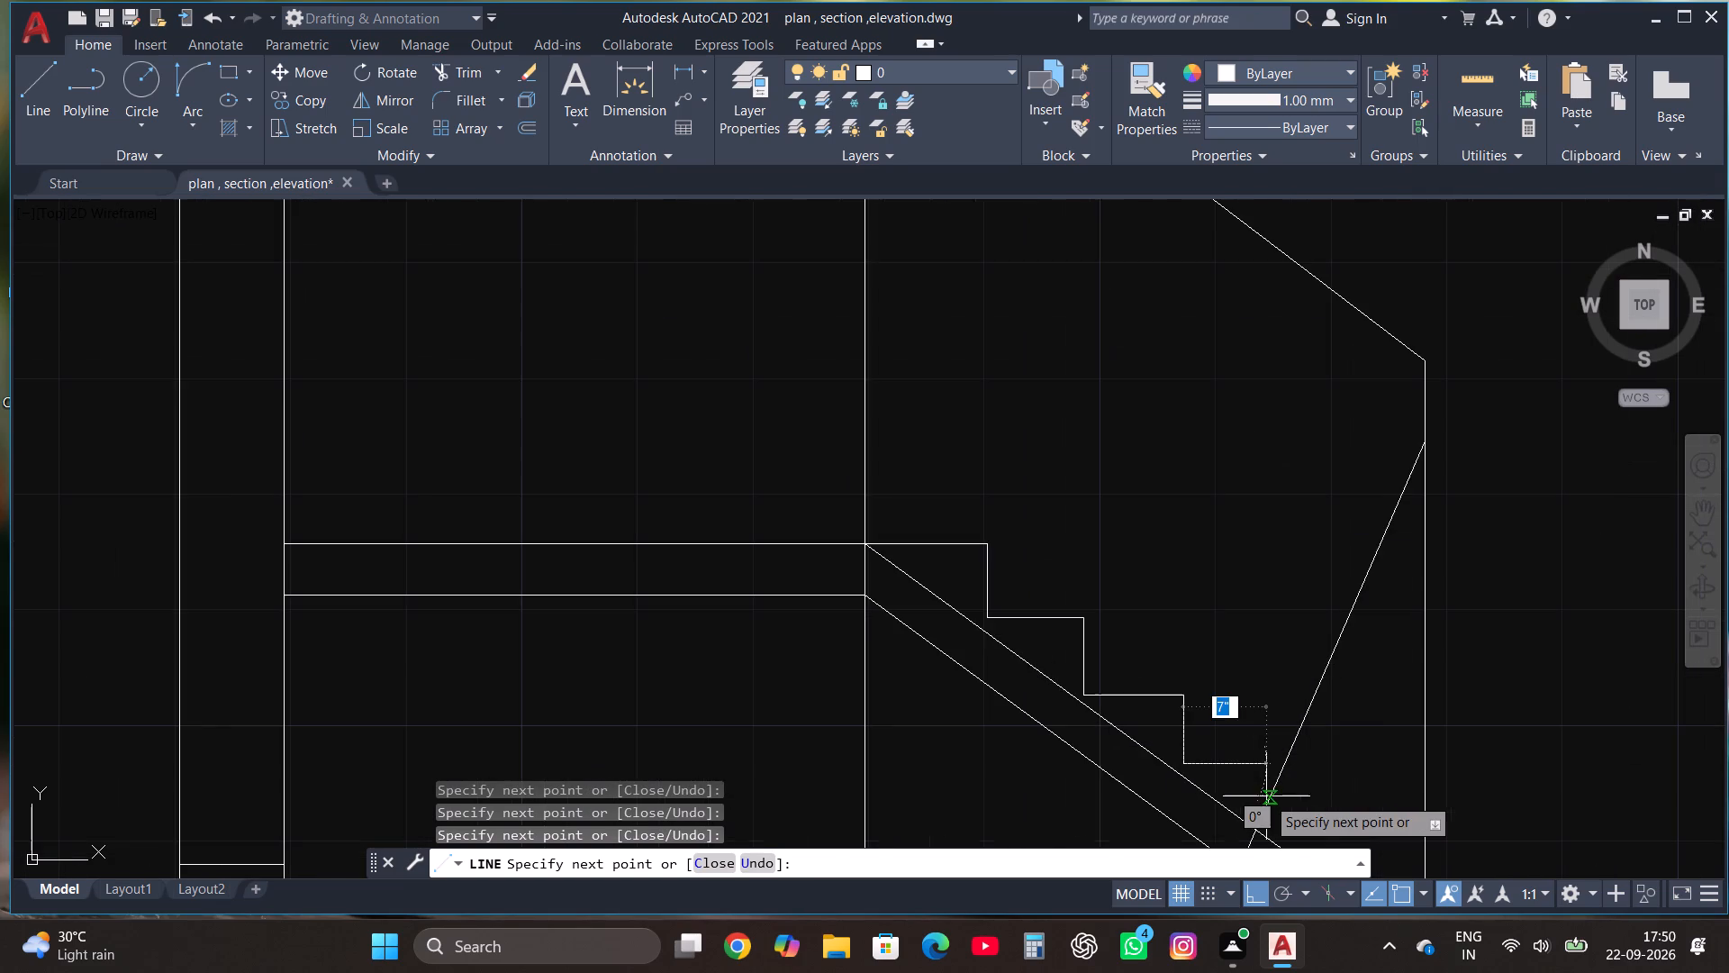
pyautogui.click(1263, 781)
pyautogui.scroll(-2, 1275, 725)
pyautogui.scroll(2, 1282, 777)
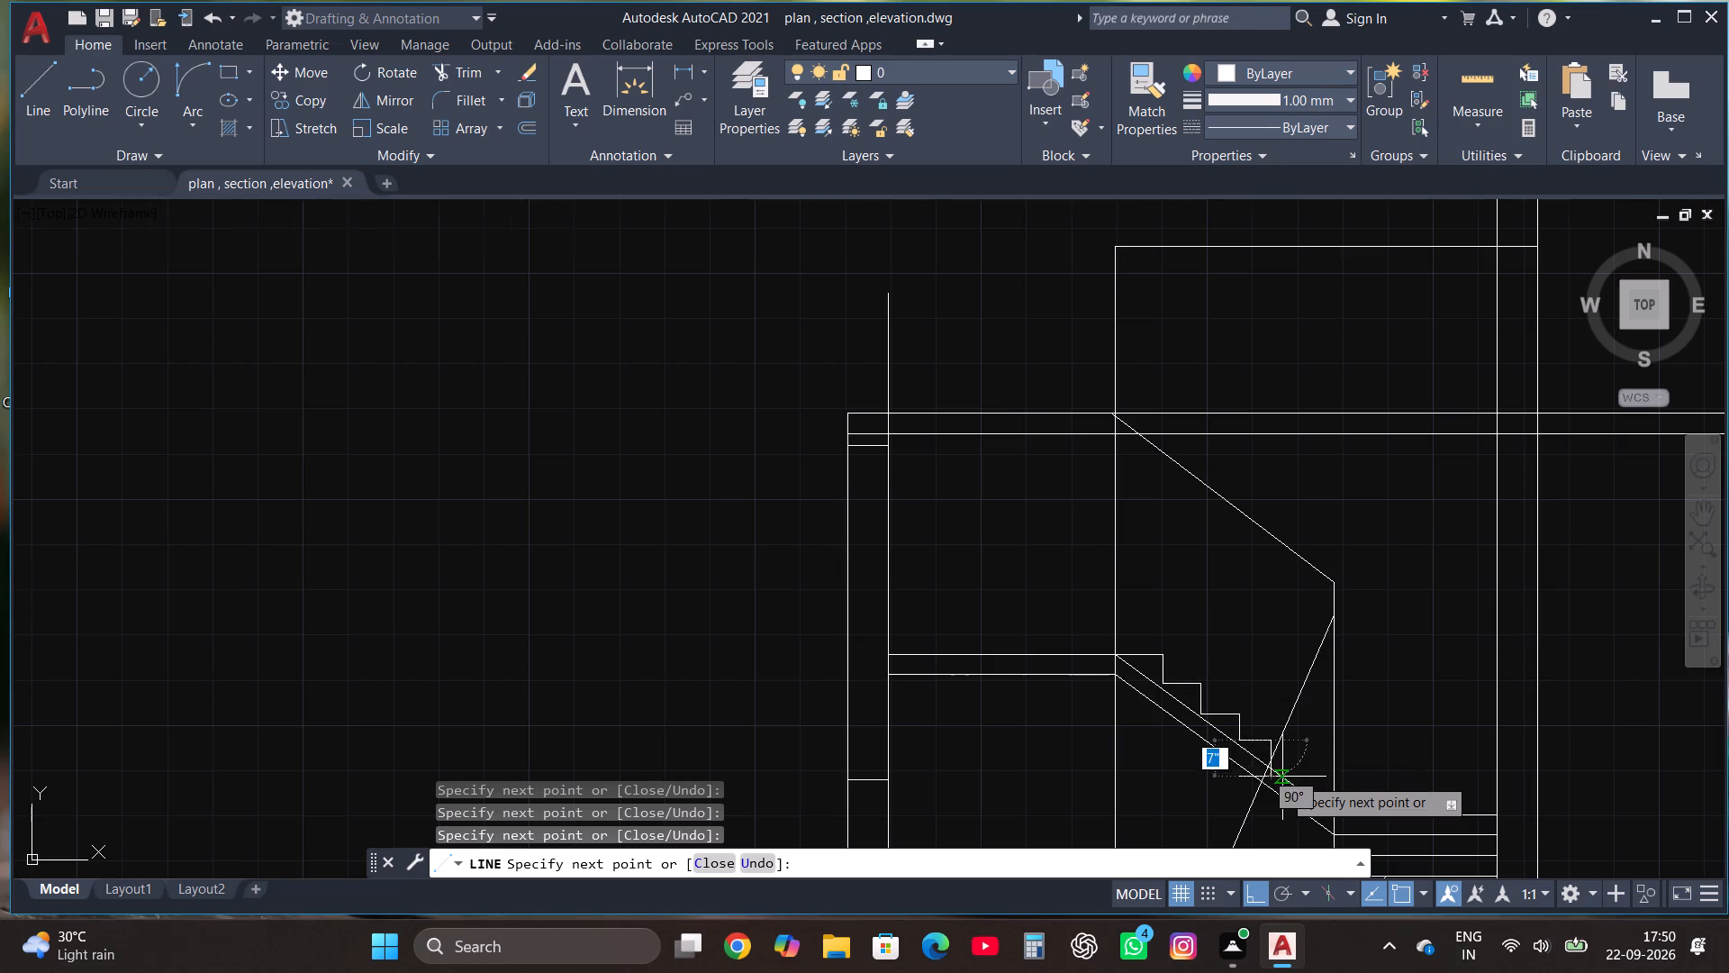
pyautogui.scroll(1, 1282, 777)
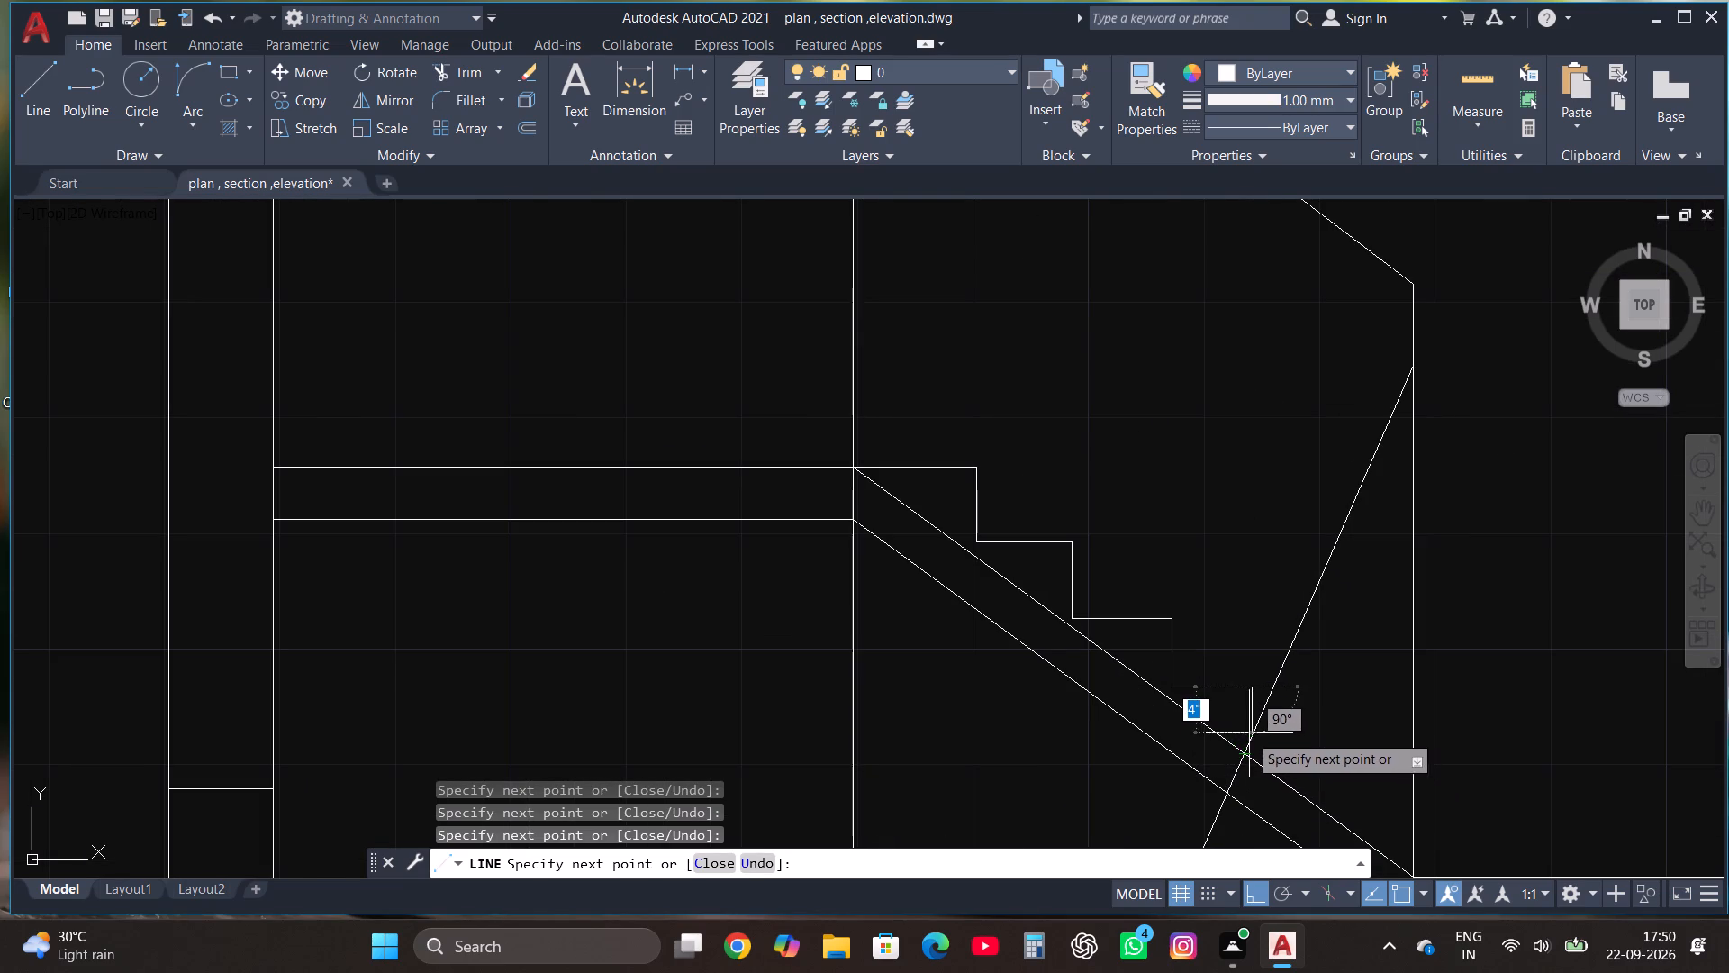
pyautogui.scroll(3, 1242, 732)
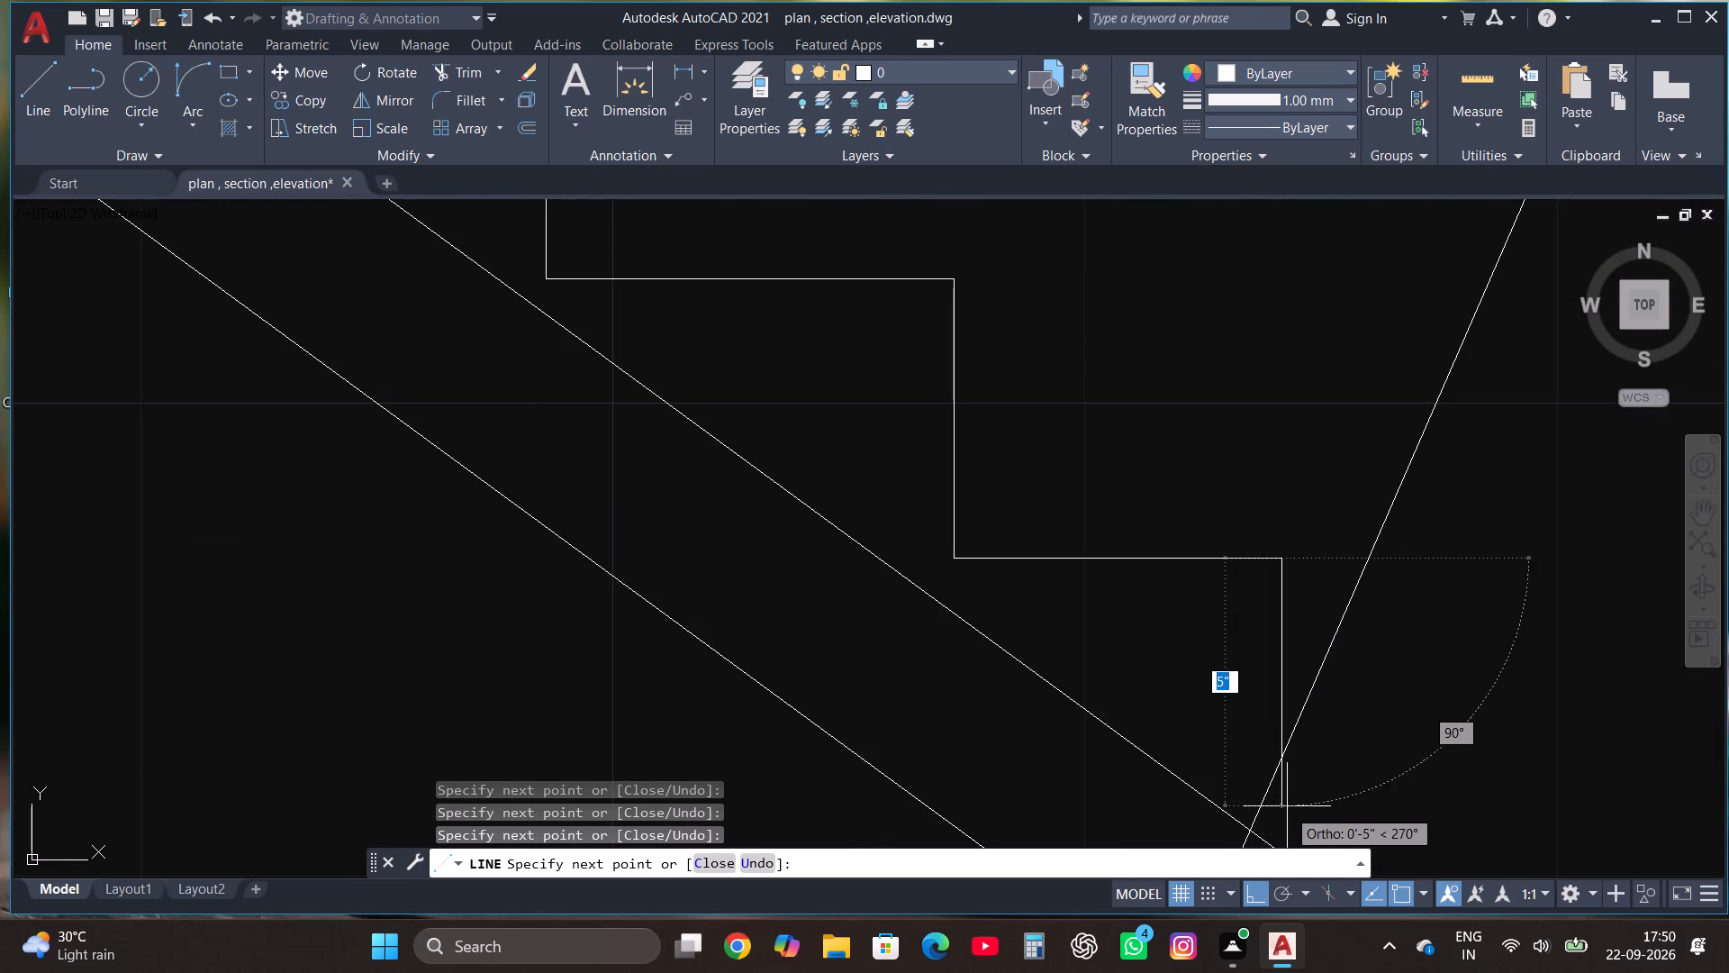
pyautogui.click(1287, 817)
pyautogui.scroll(-2, 1289, 720)
pyautogui.scroll(1, 1345, 764)
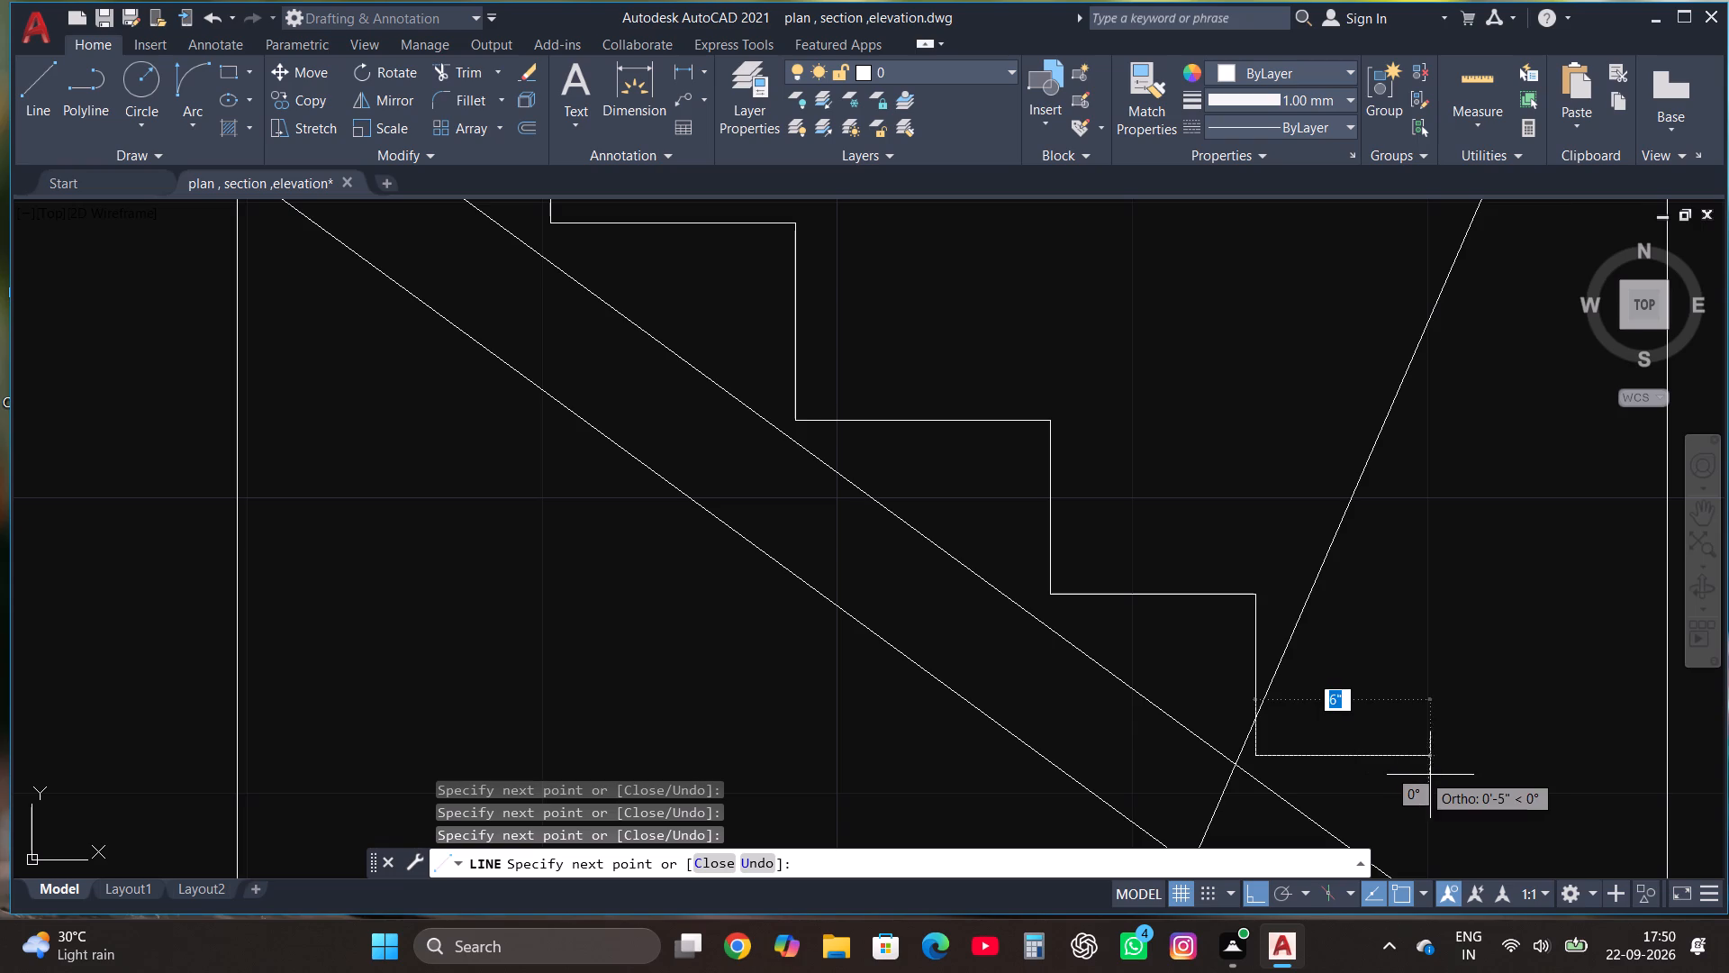
pyautogui.click(1455, 778)
pyautogui.scroll(-2, 1394, 491)
pyautogui.scroll(2, 1437, 649)
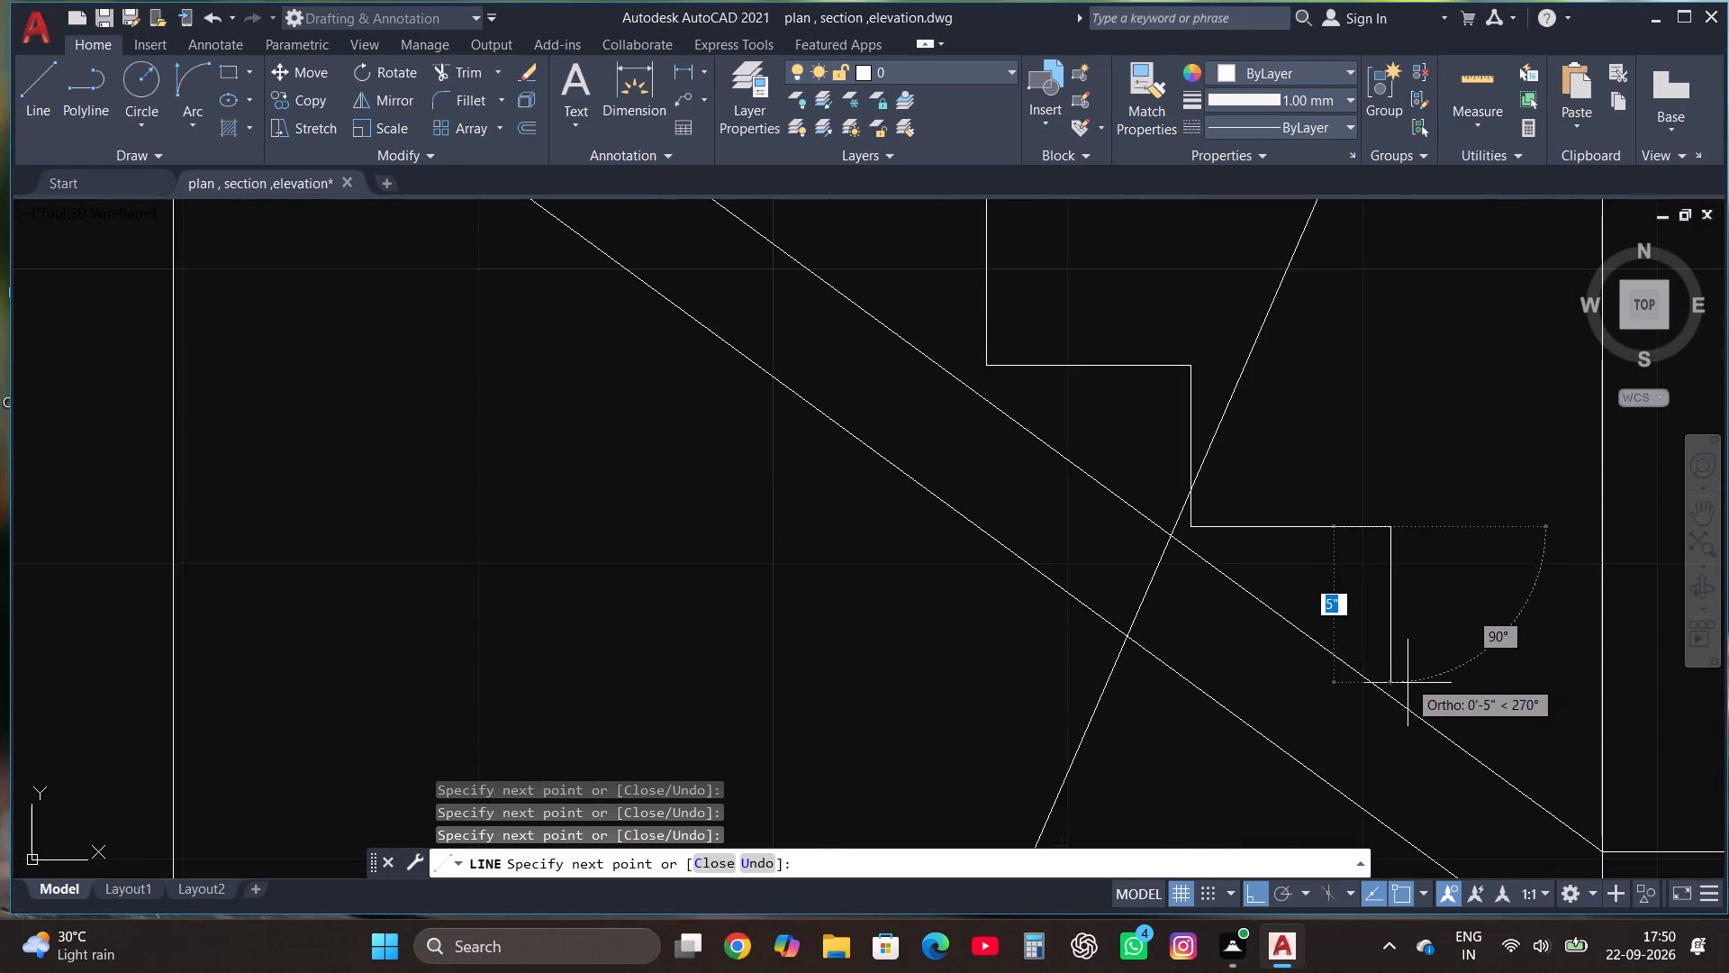
pyautogui.click(1412, 681)
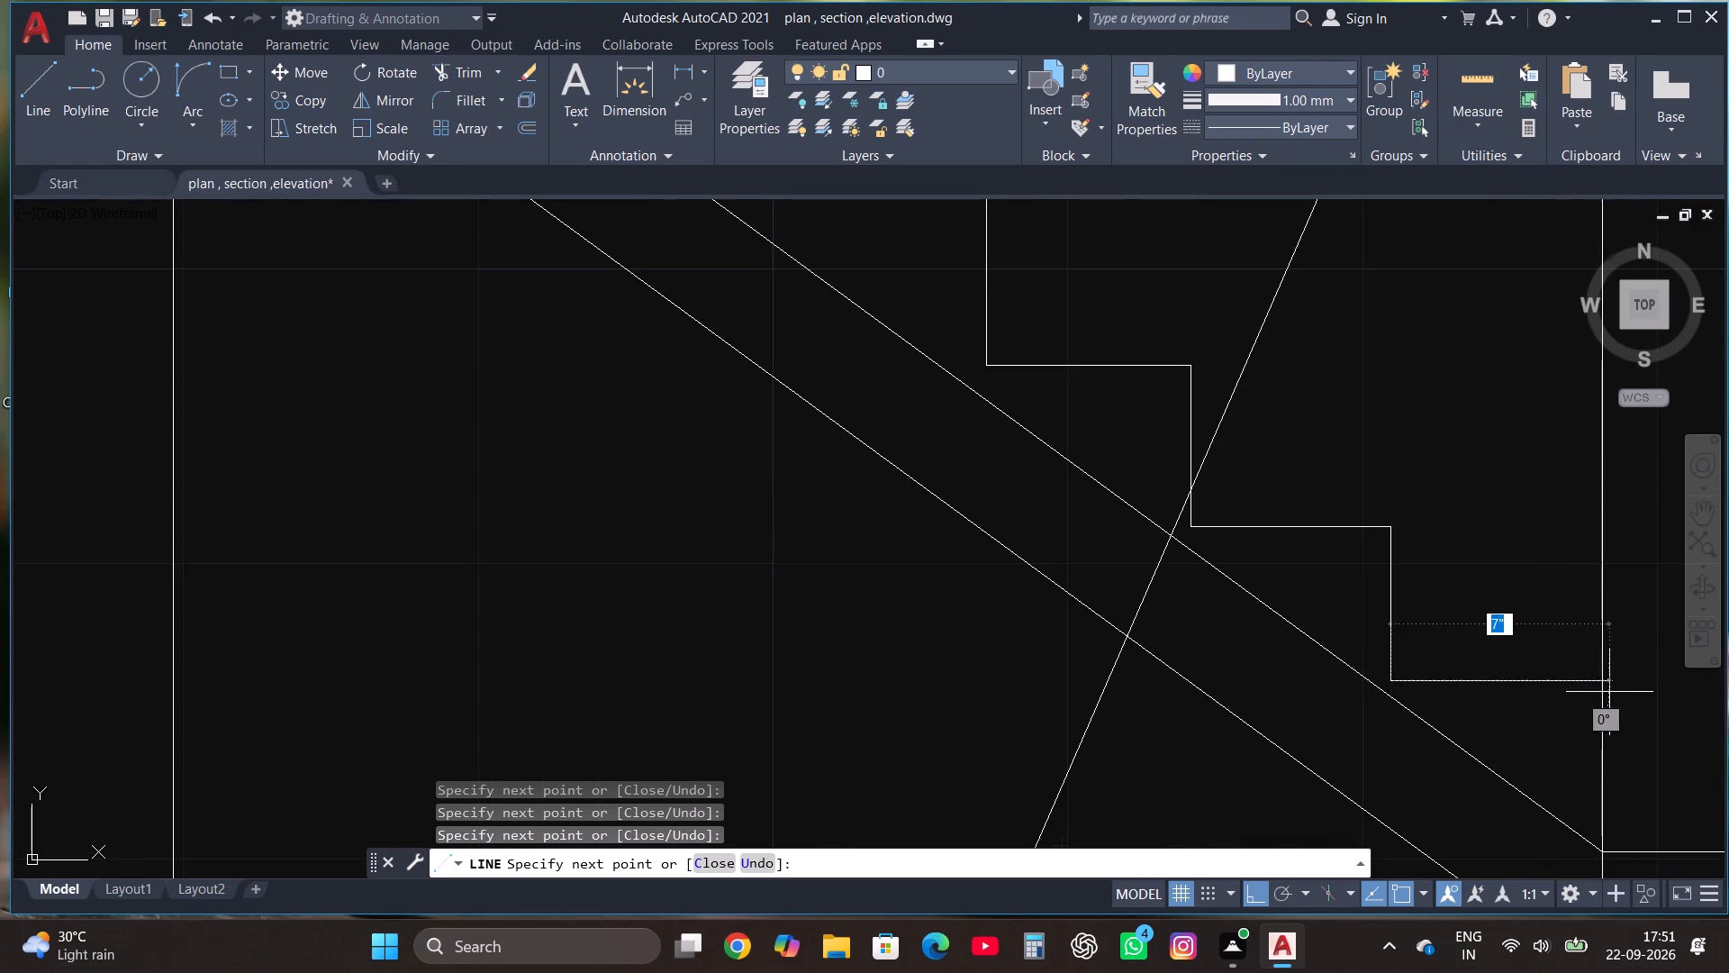
pyautogui.click(1603, 687)
pyautogui.press('Escape')
# Draw three steps up the slanted line from the middle storey's upper landing corner, with treads about 6" to 7" wide.
pyautogui.scroll(-4, 1147, 562)
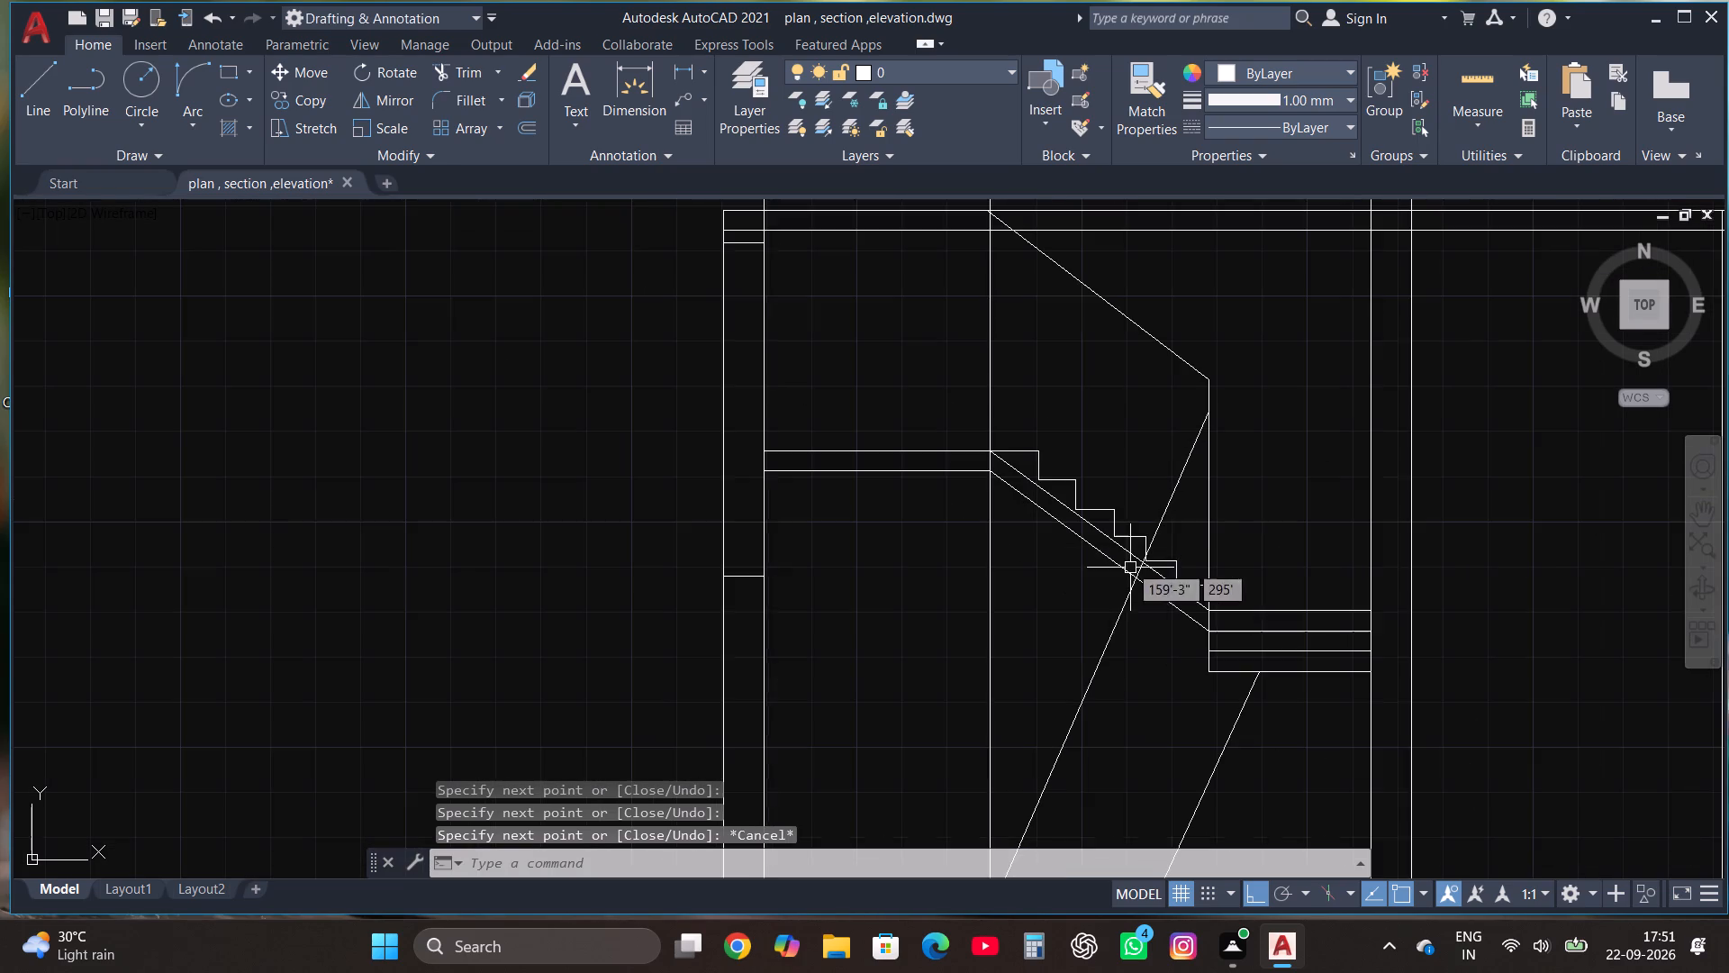
pyautogui.scroll(-2, 1238, 408)
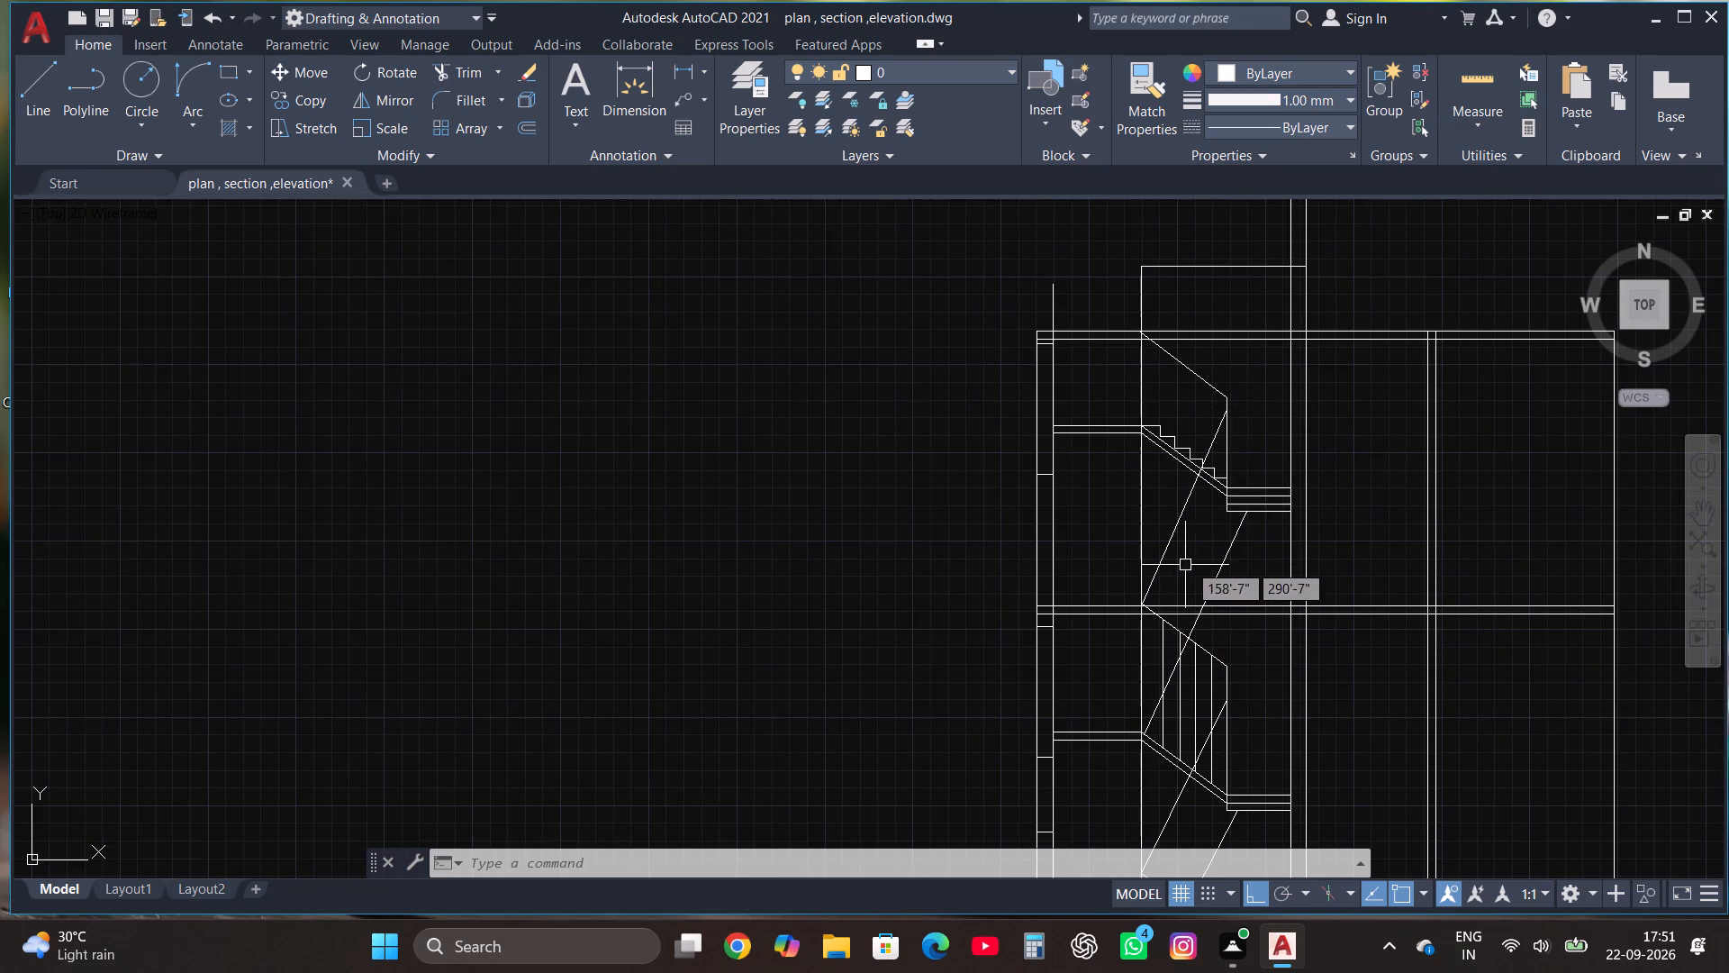
pyautogui.scroll(1, 1230, 565)
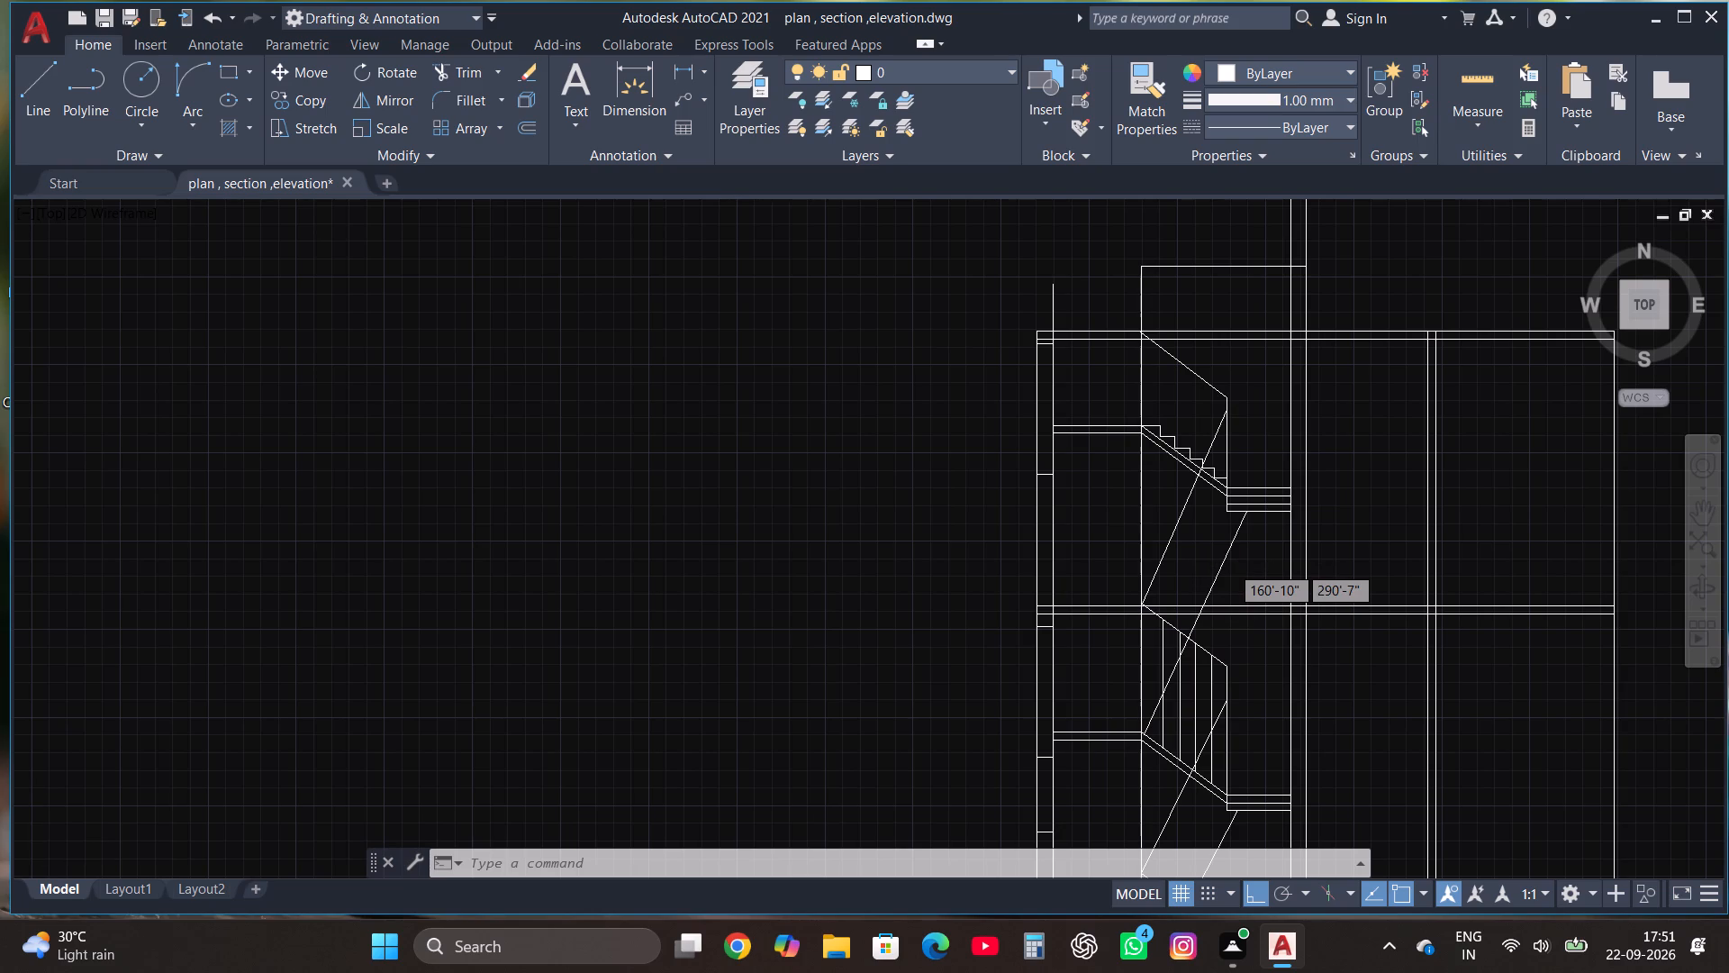
pyautogui.scroll(-1, 1203, 489)
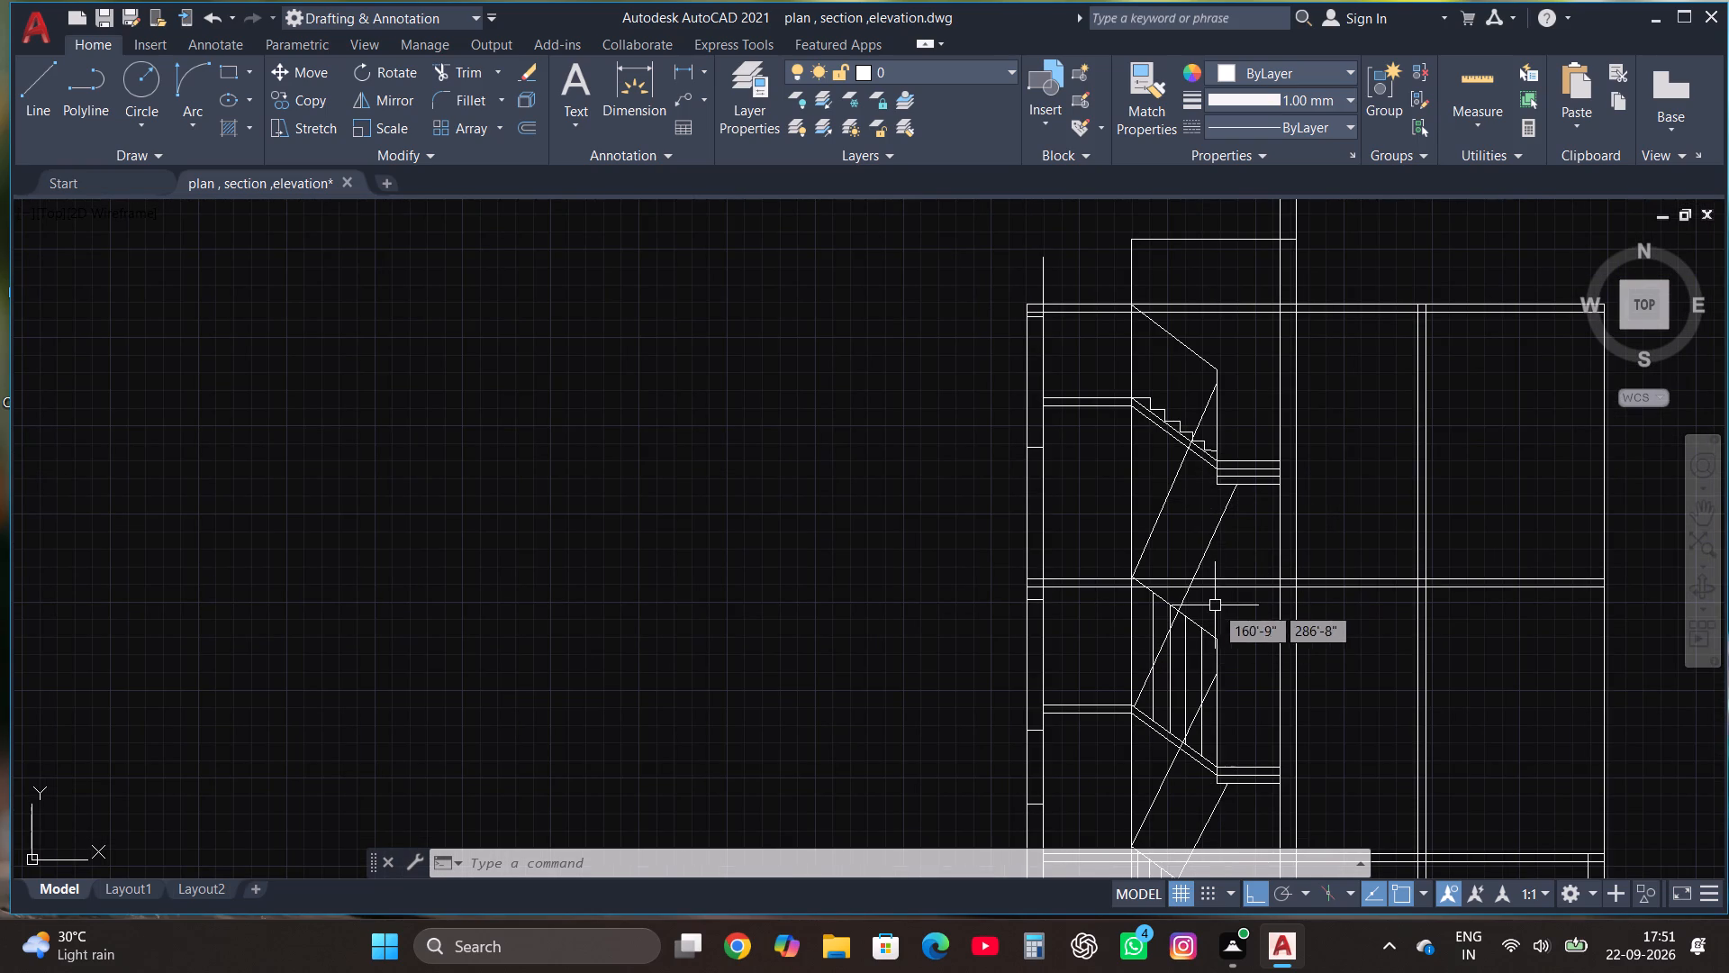
pyautogui.scroll(1, 1216, 513)
pyautogui.scroll(-1, 1216, 520)
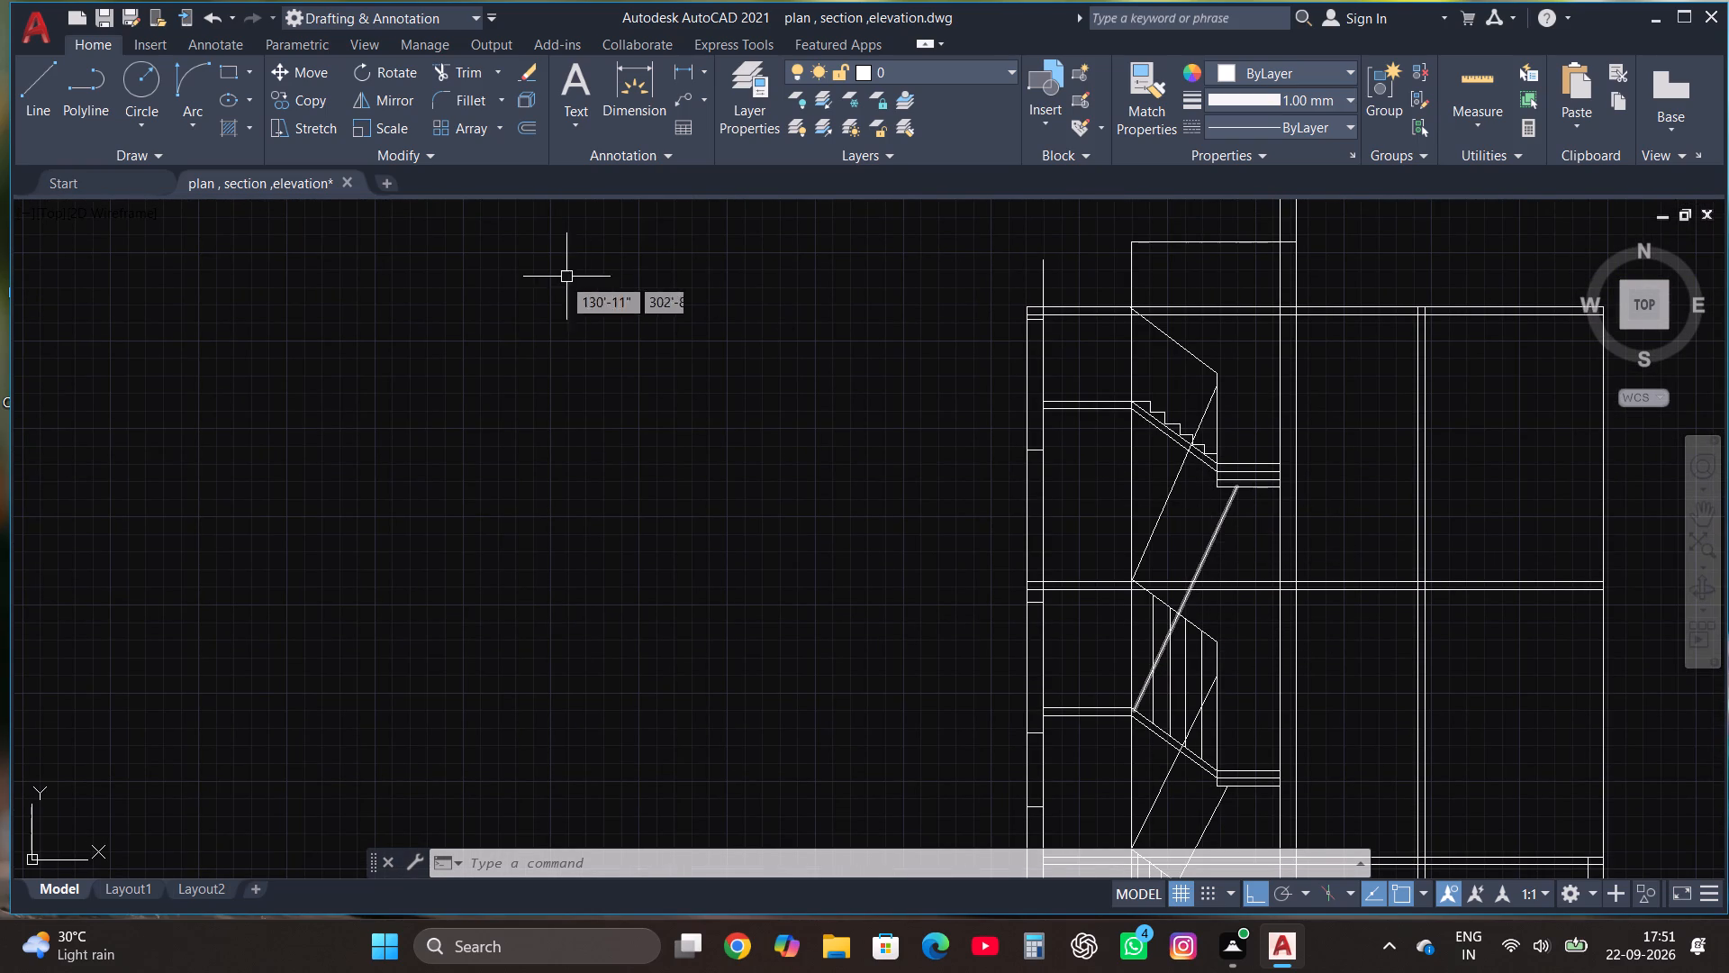
pyautogui.click(53, 79)
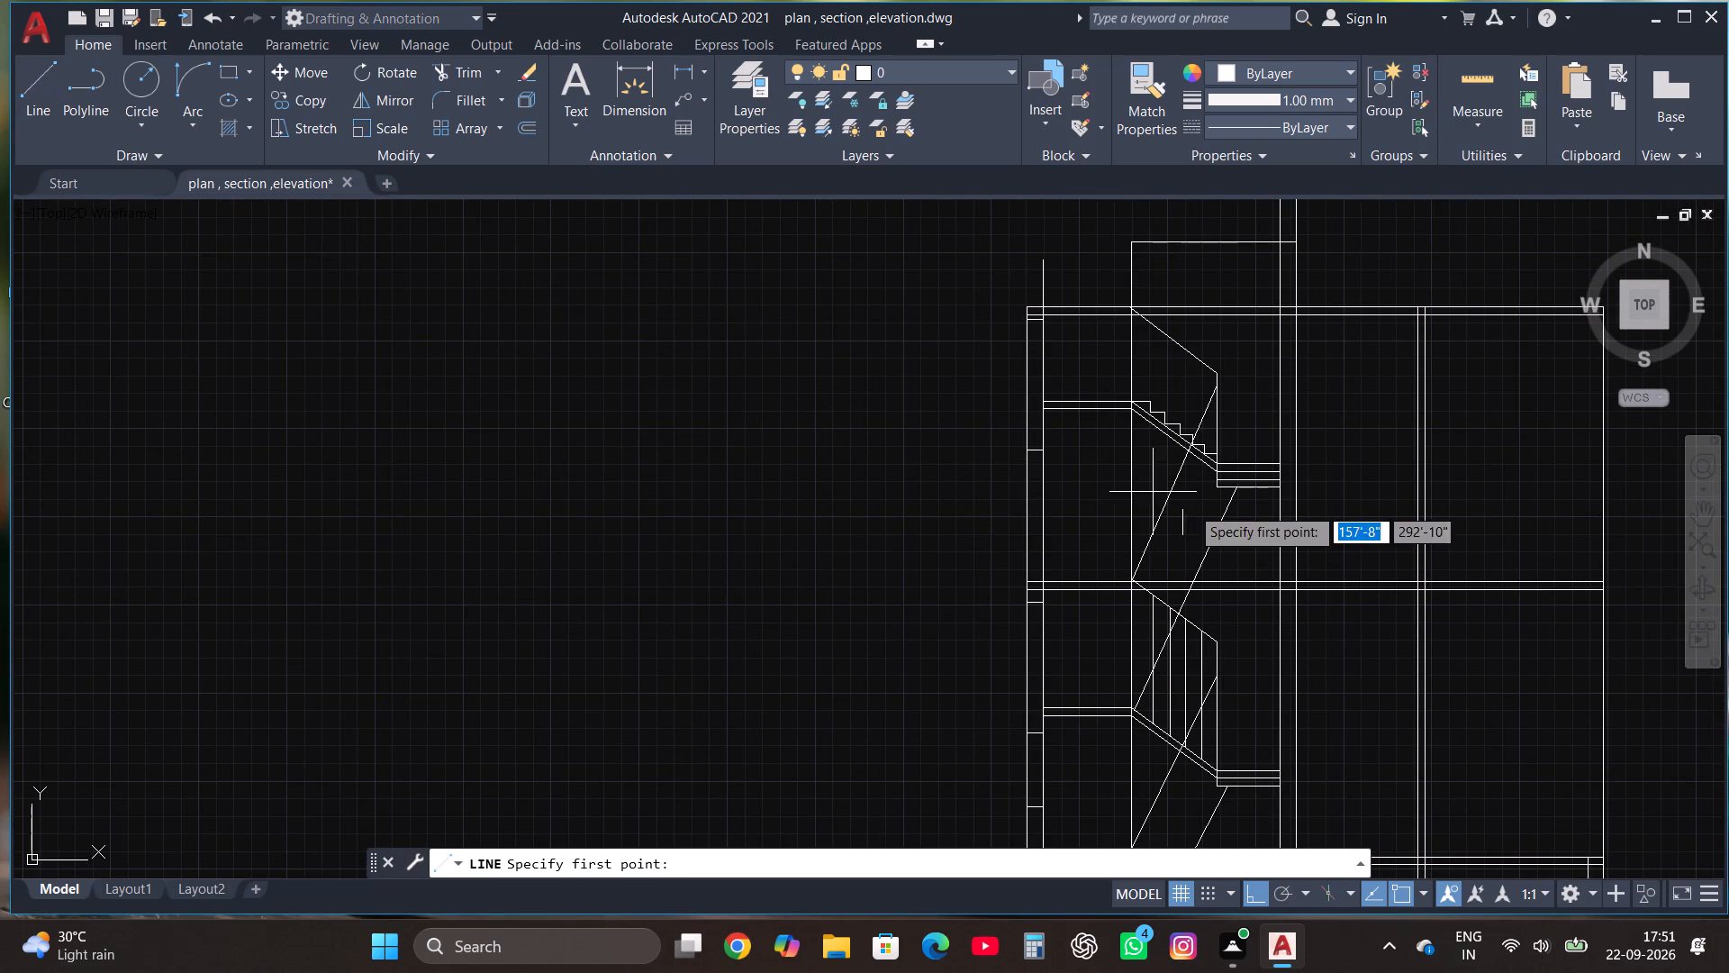
pyautogui.scroll(3, 1173, 675)
pyautogui.scroll(-1, 1141, 610)
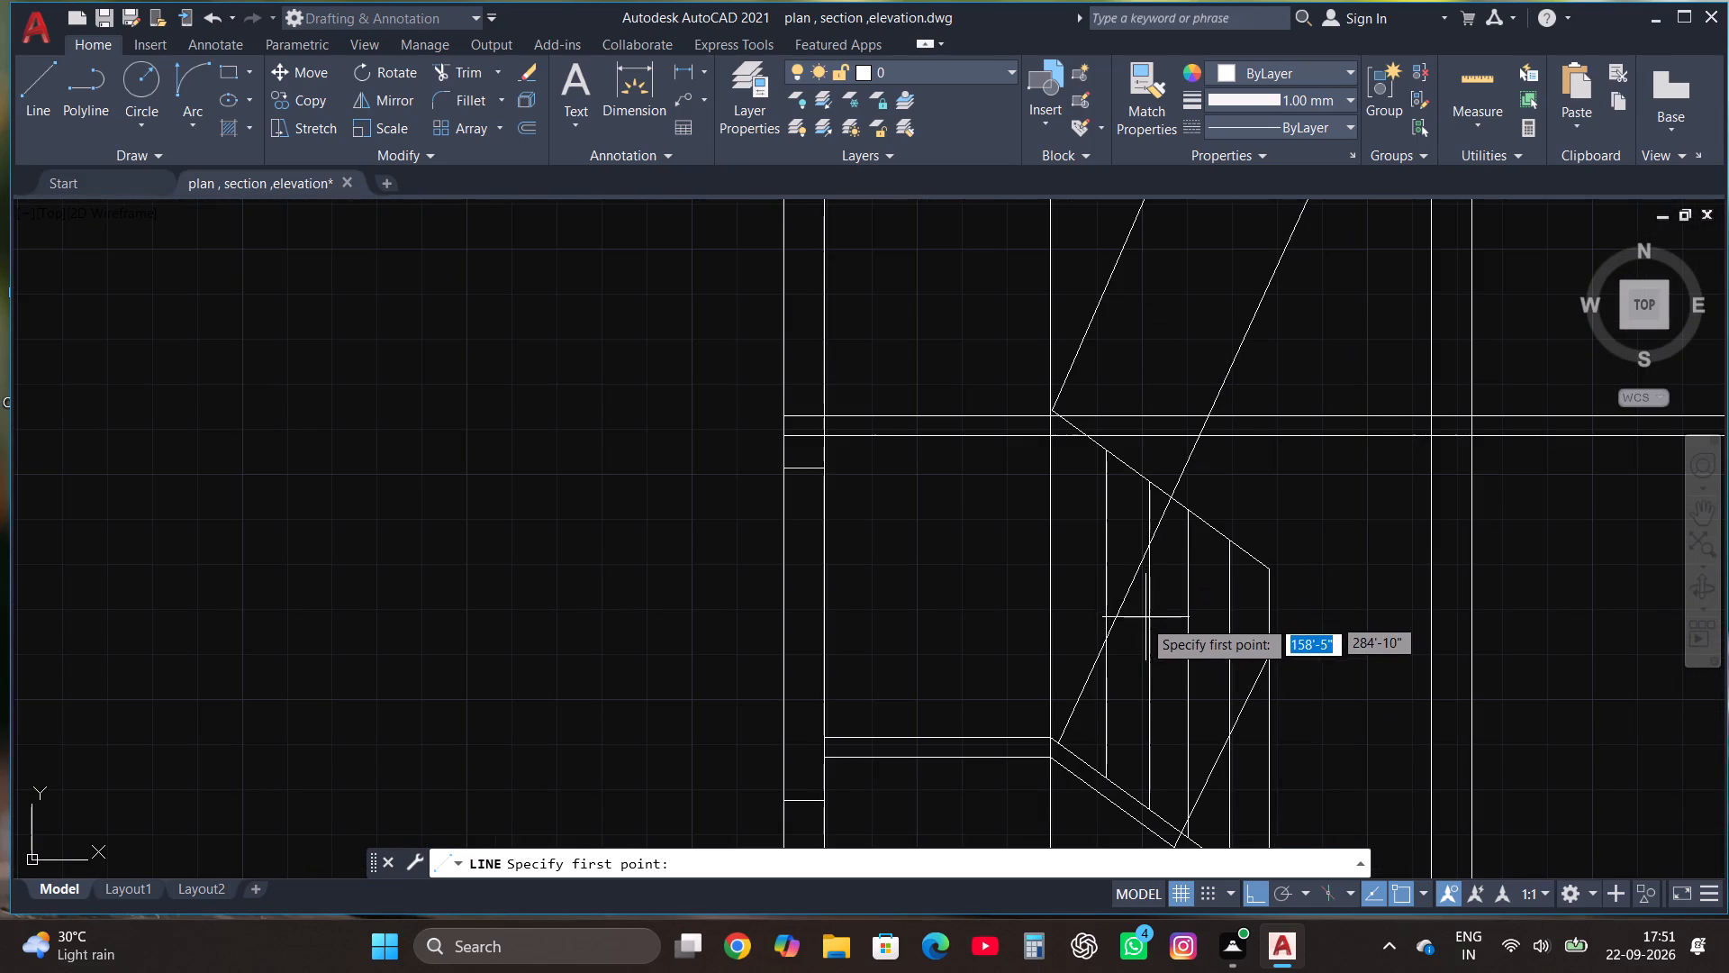
pyautogui.scroll(1, 1041, 709)
pyautogui.click(1076, 744)
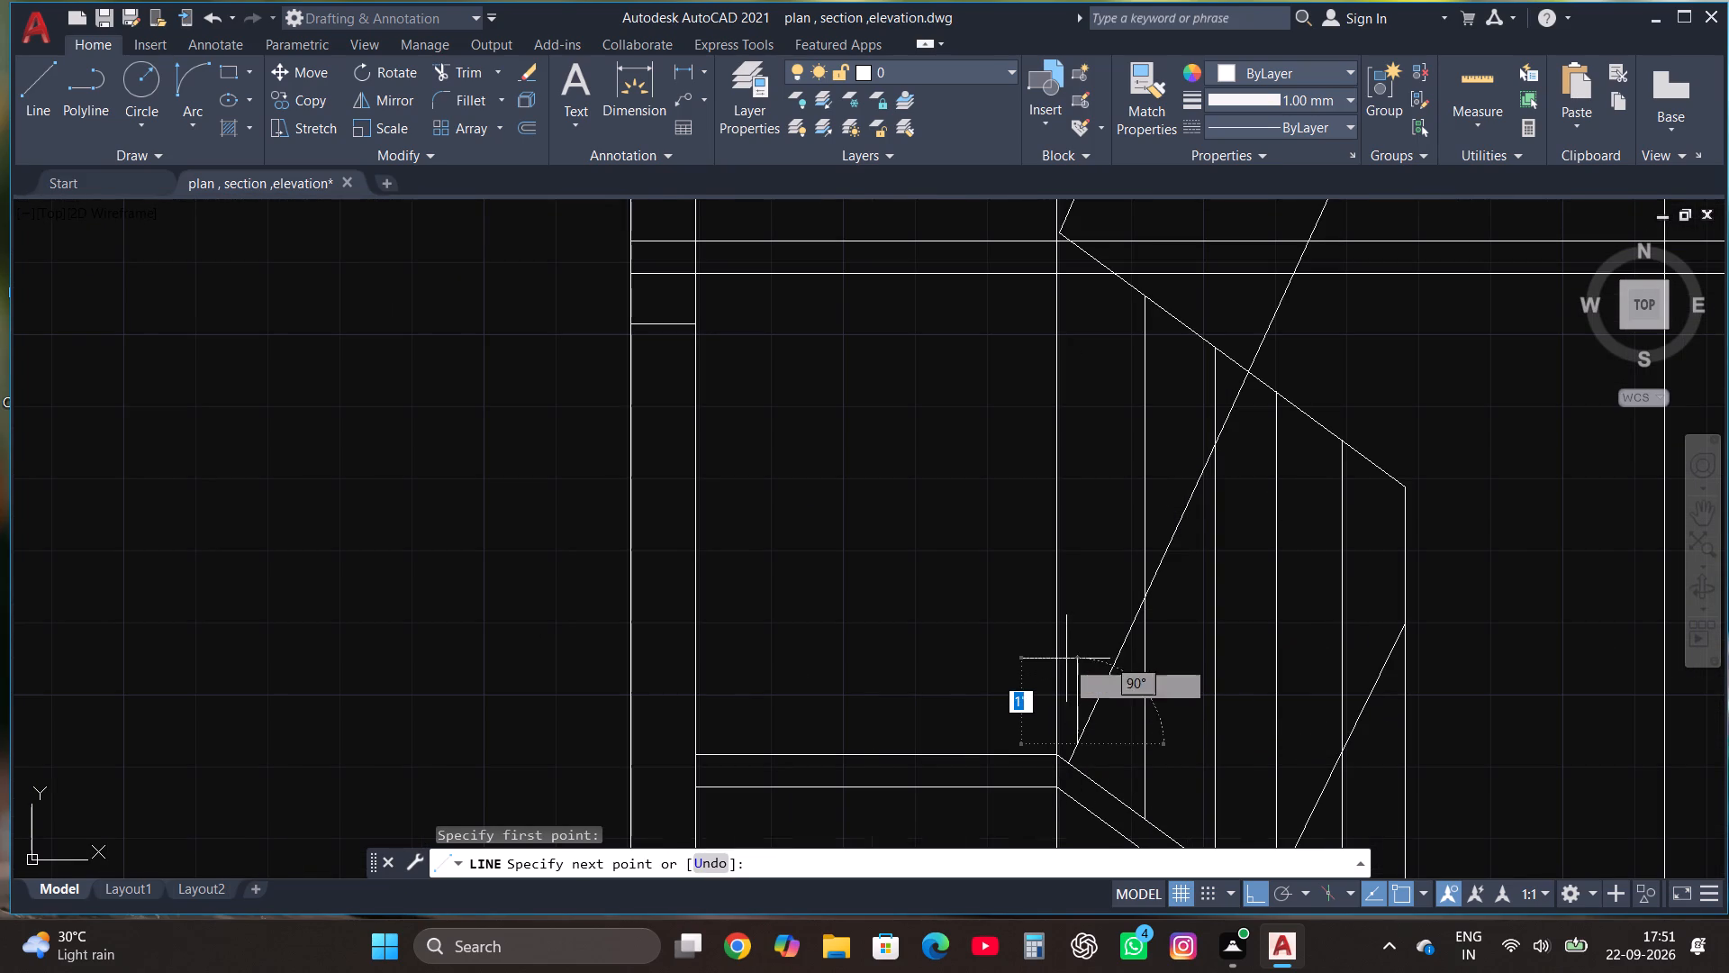
pyautogui.click(1072, 615)
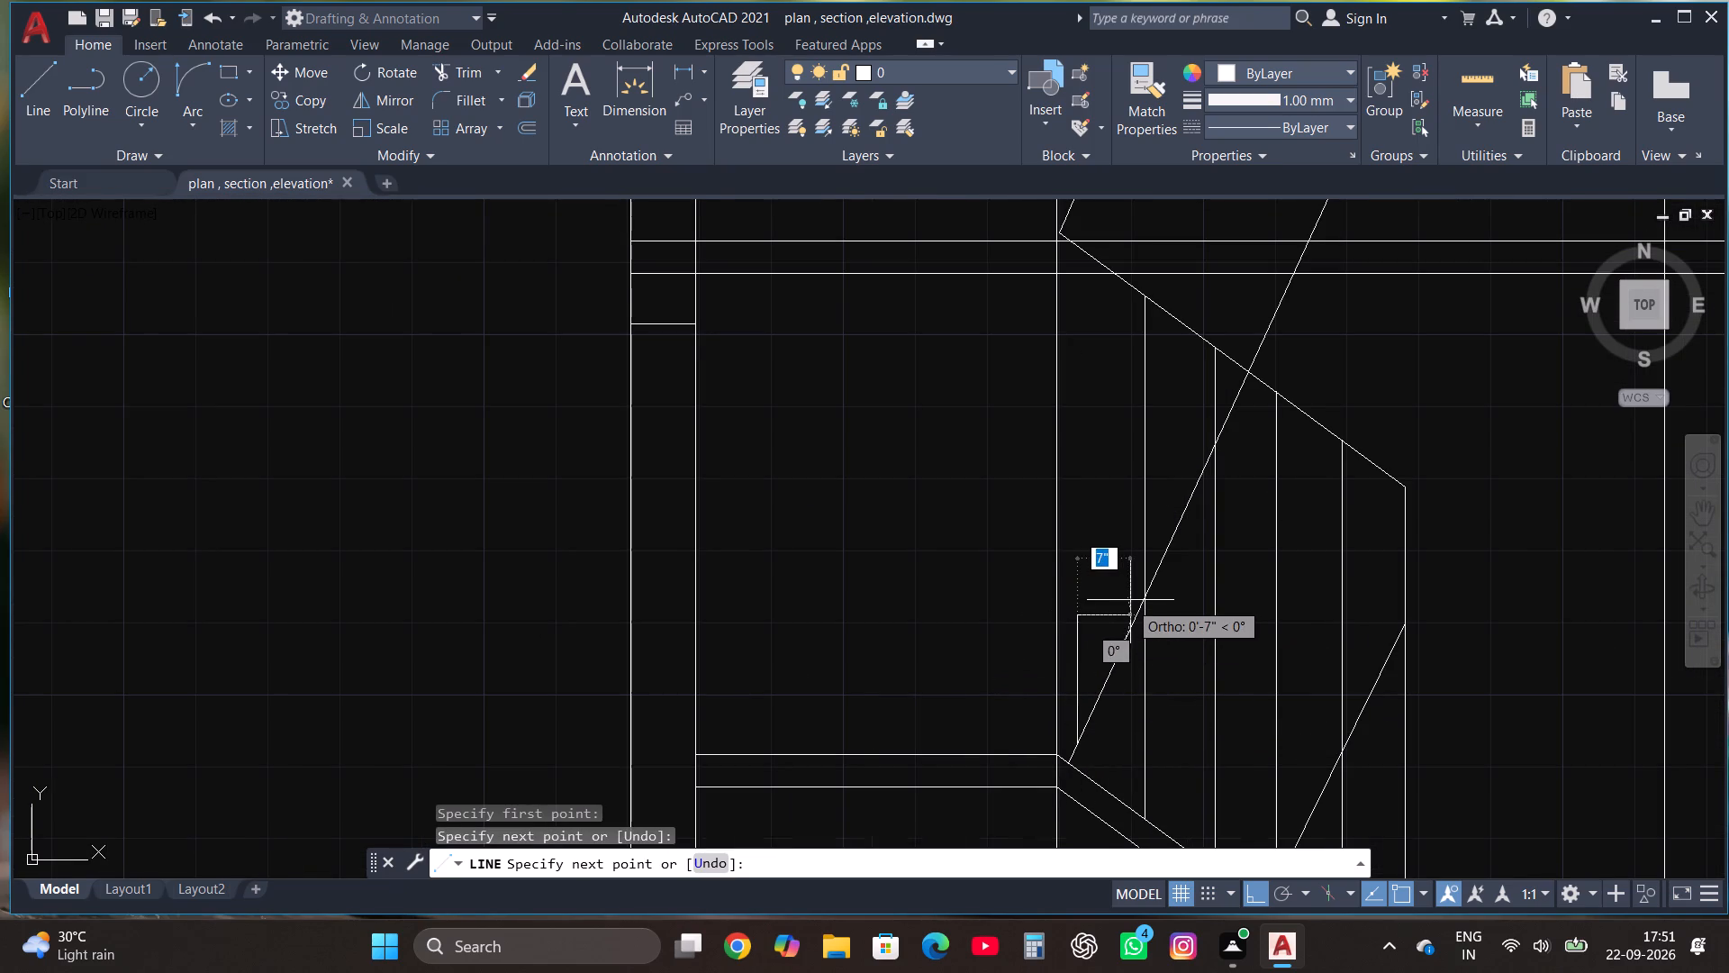
pyautogui.click(1132, 600)
pyautogui.click(1129, 520)
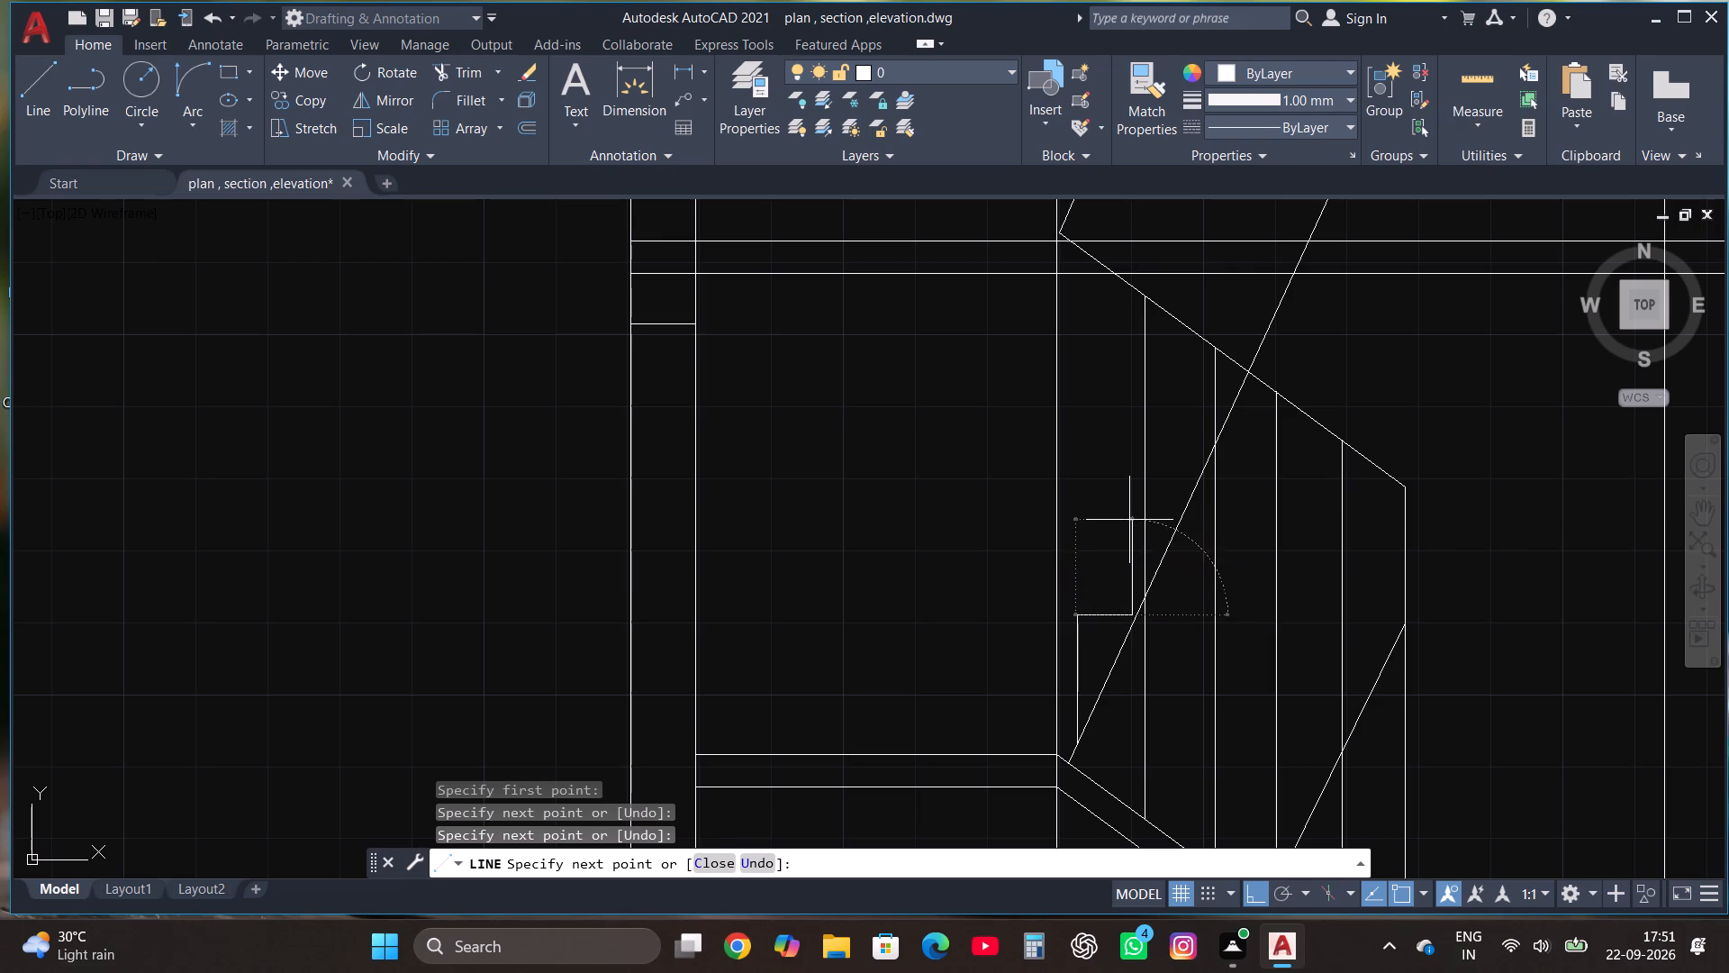
pyautogui.click(1168, 522)
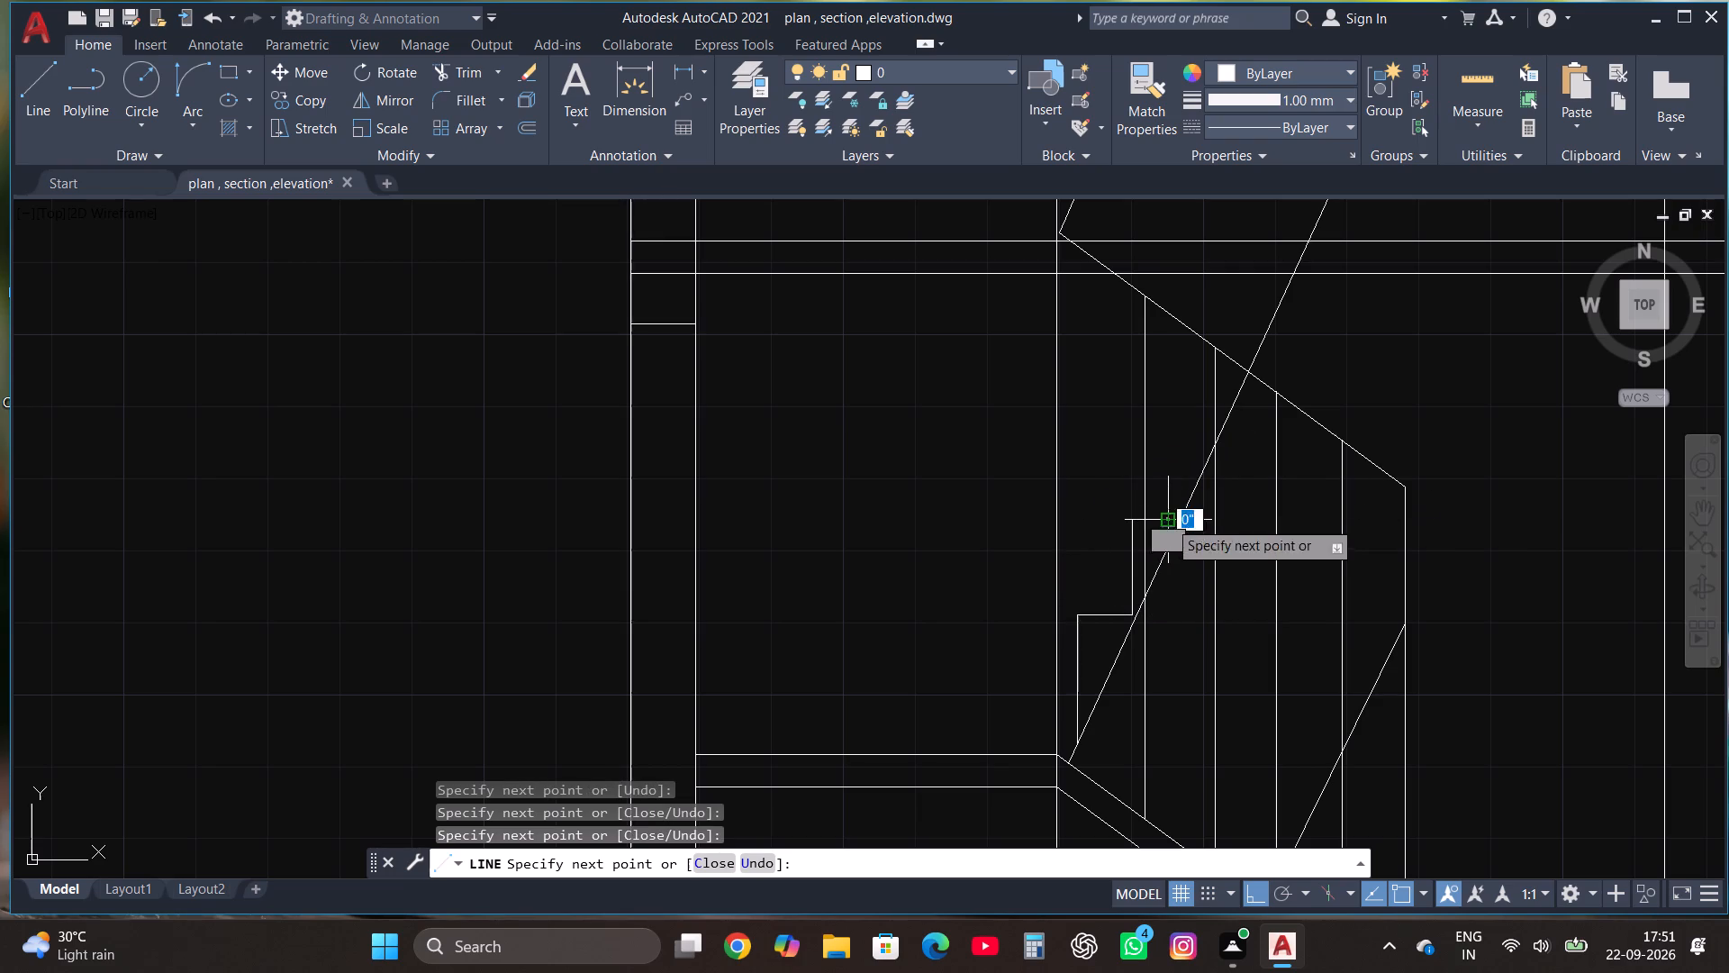
pyautogui.click(1168, 441)
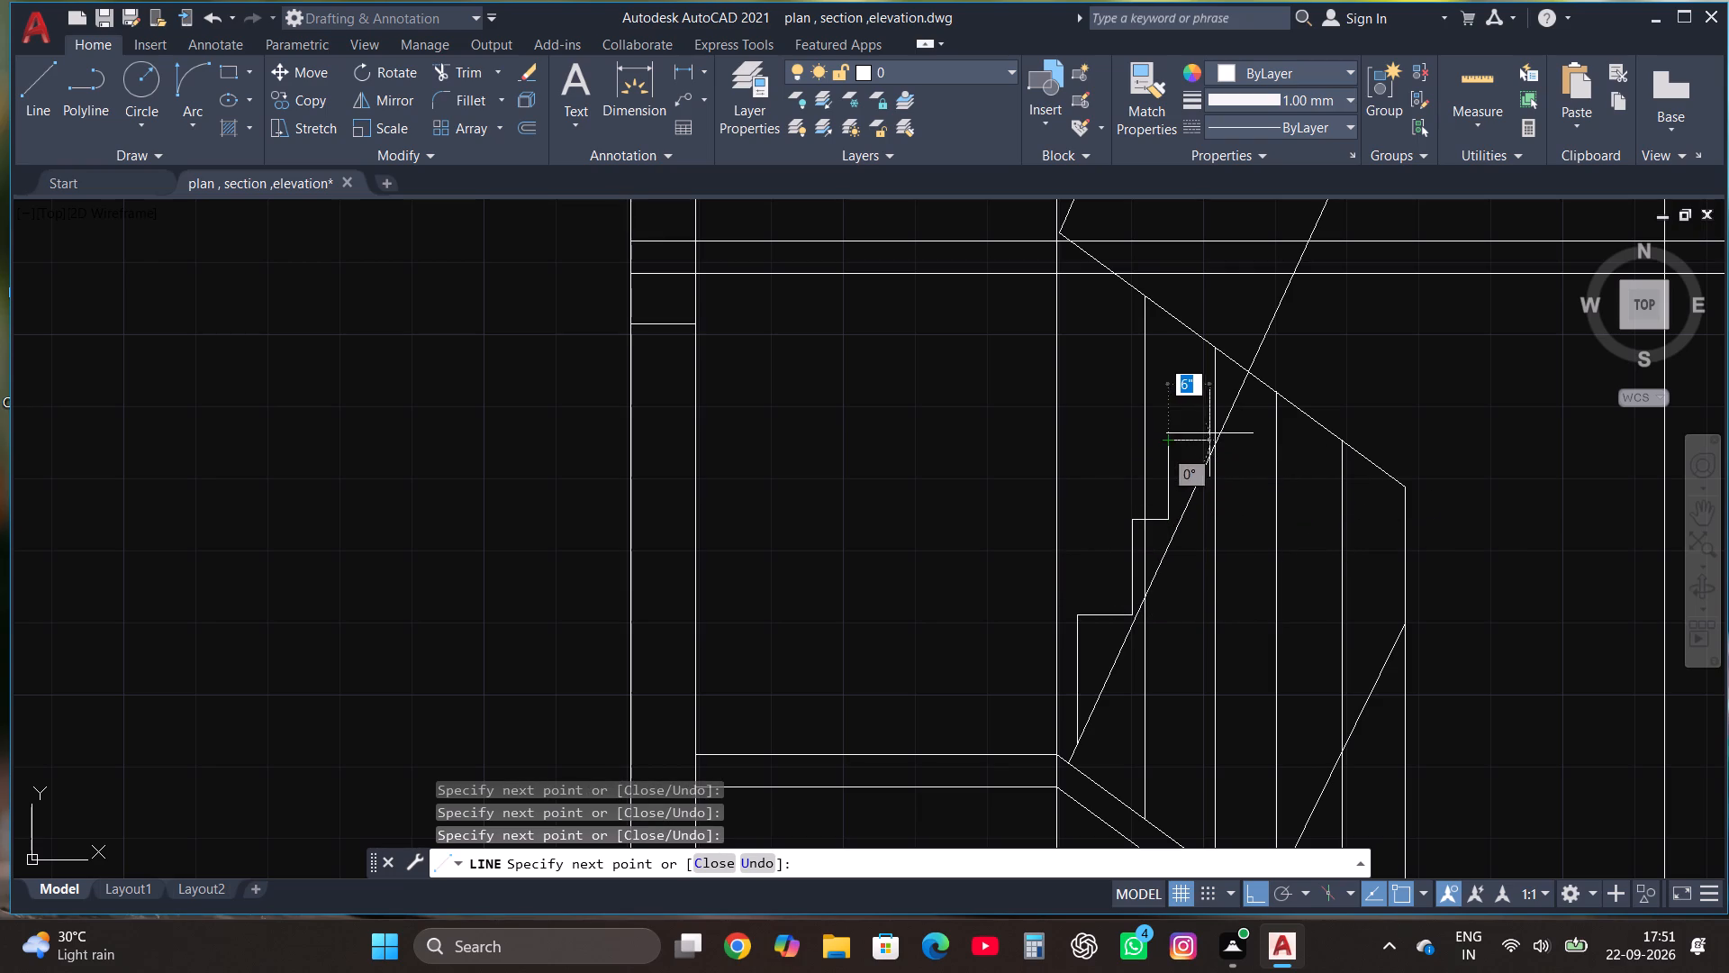
pyautogui.click(1206, 432)
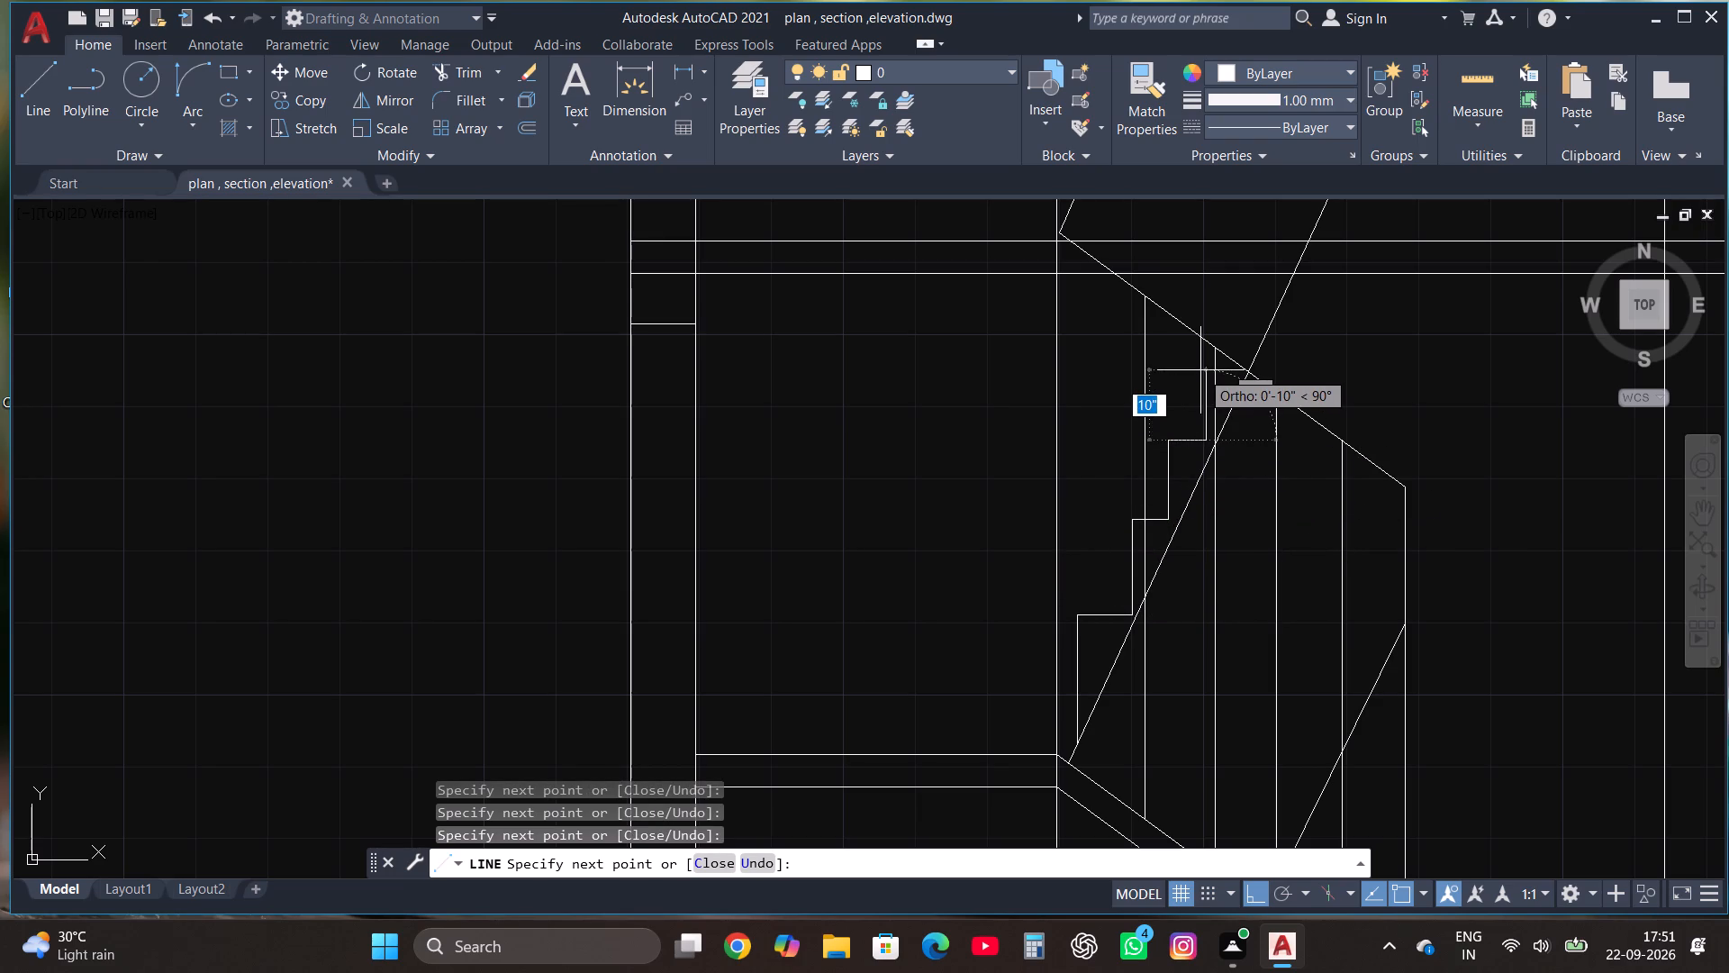
# Continue the stepped line up the middle storey's slanted line with three more steps, treads about 3" to 4" and risers about 7" to 9".
pyautogui.scroll(3, 1214, 382)
pyautogui.click(1173, 410)
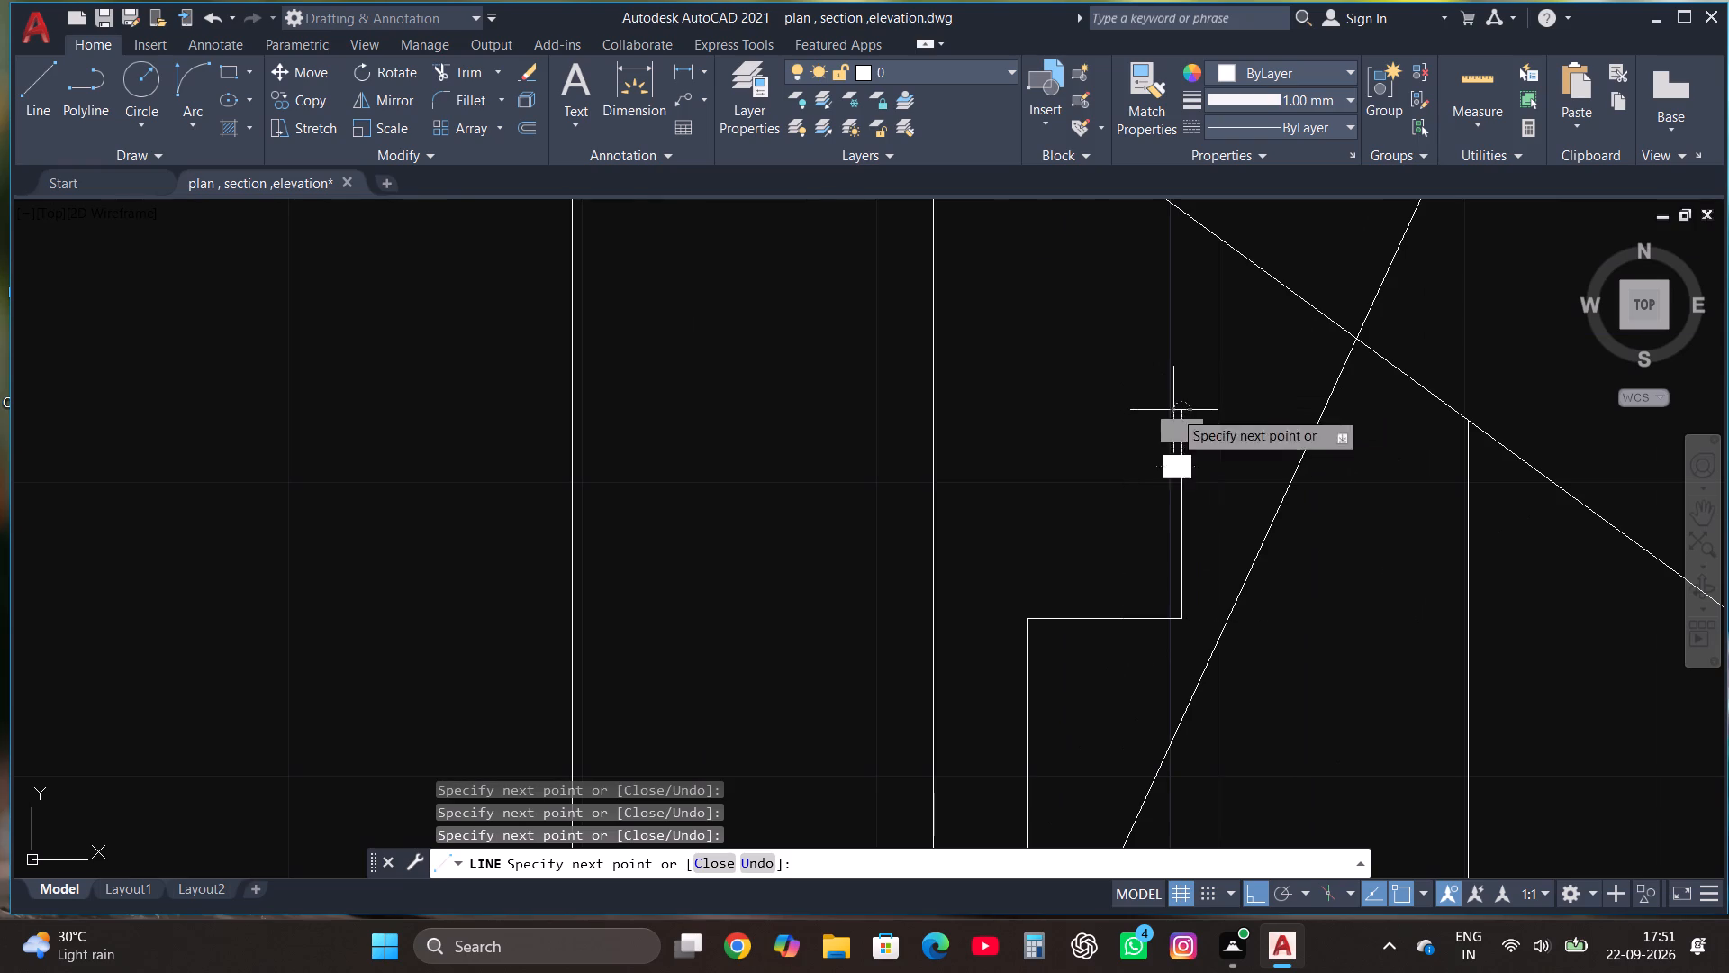
pyautogui.click(1305, 396)
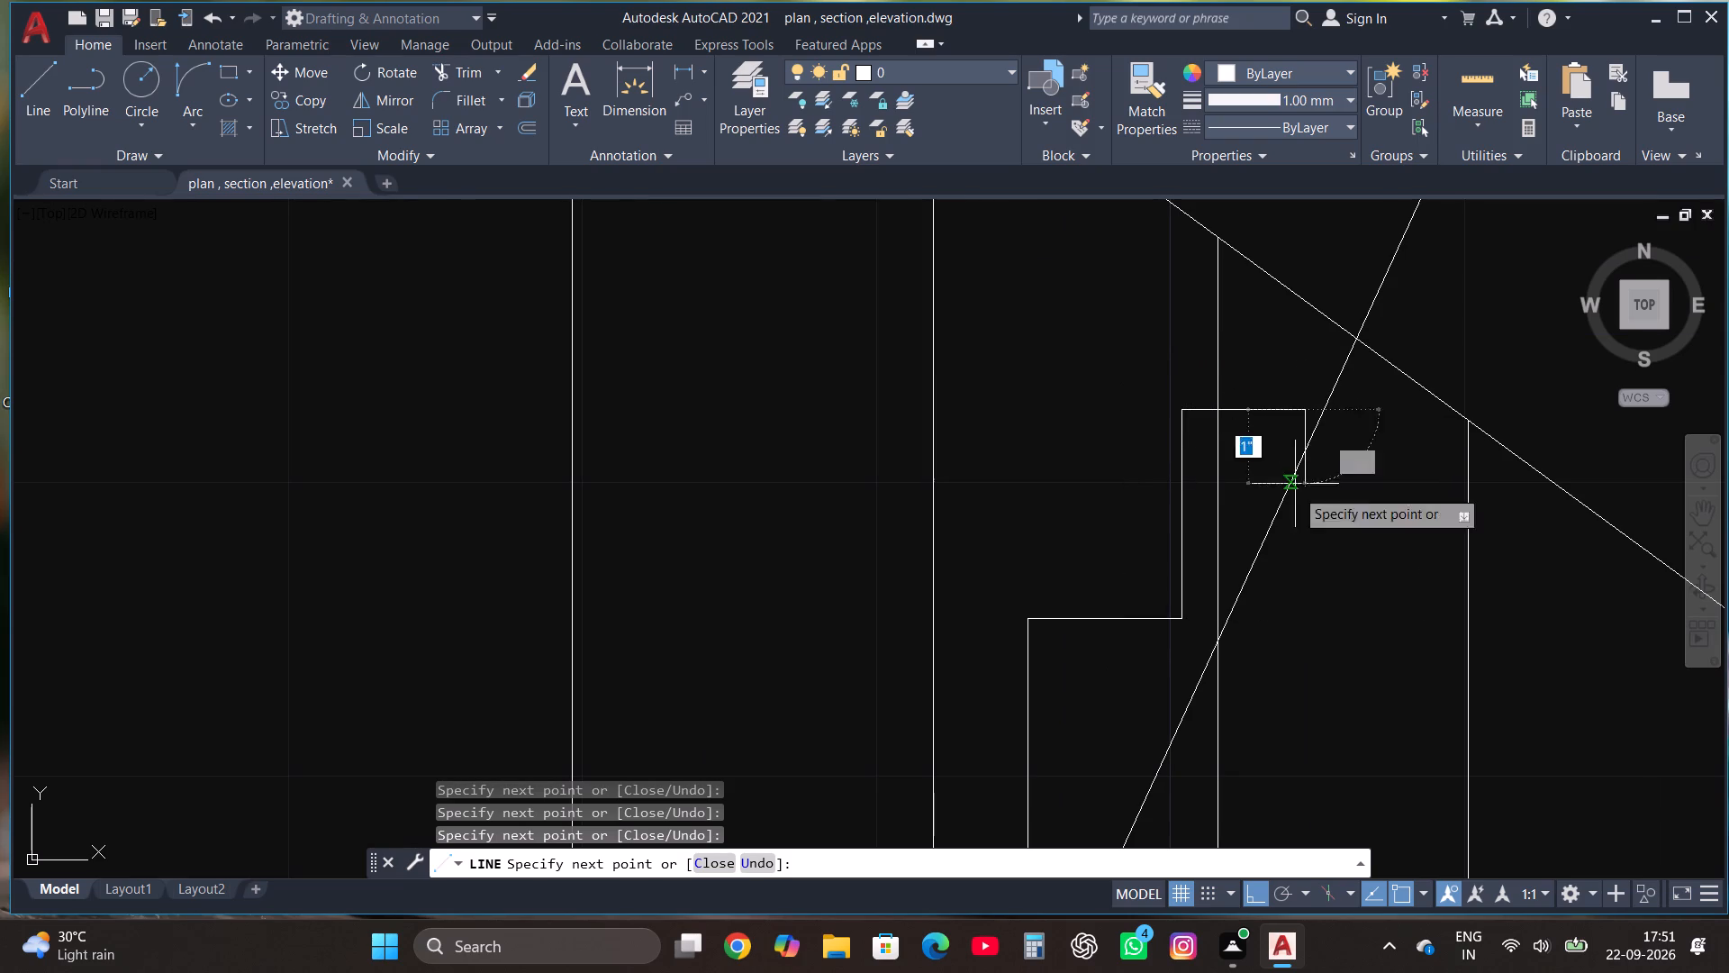
pyautogui.scroll(-3, 1295, 576)
pyautogui.scroll(2, 1295, 390)
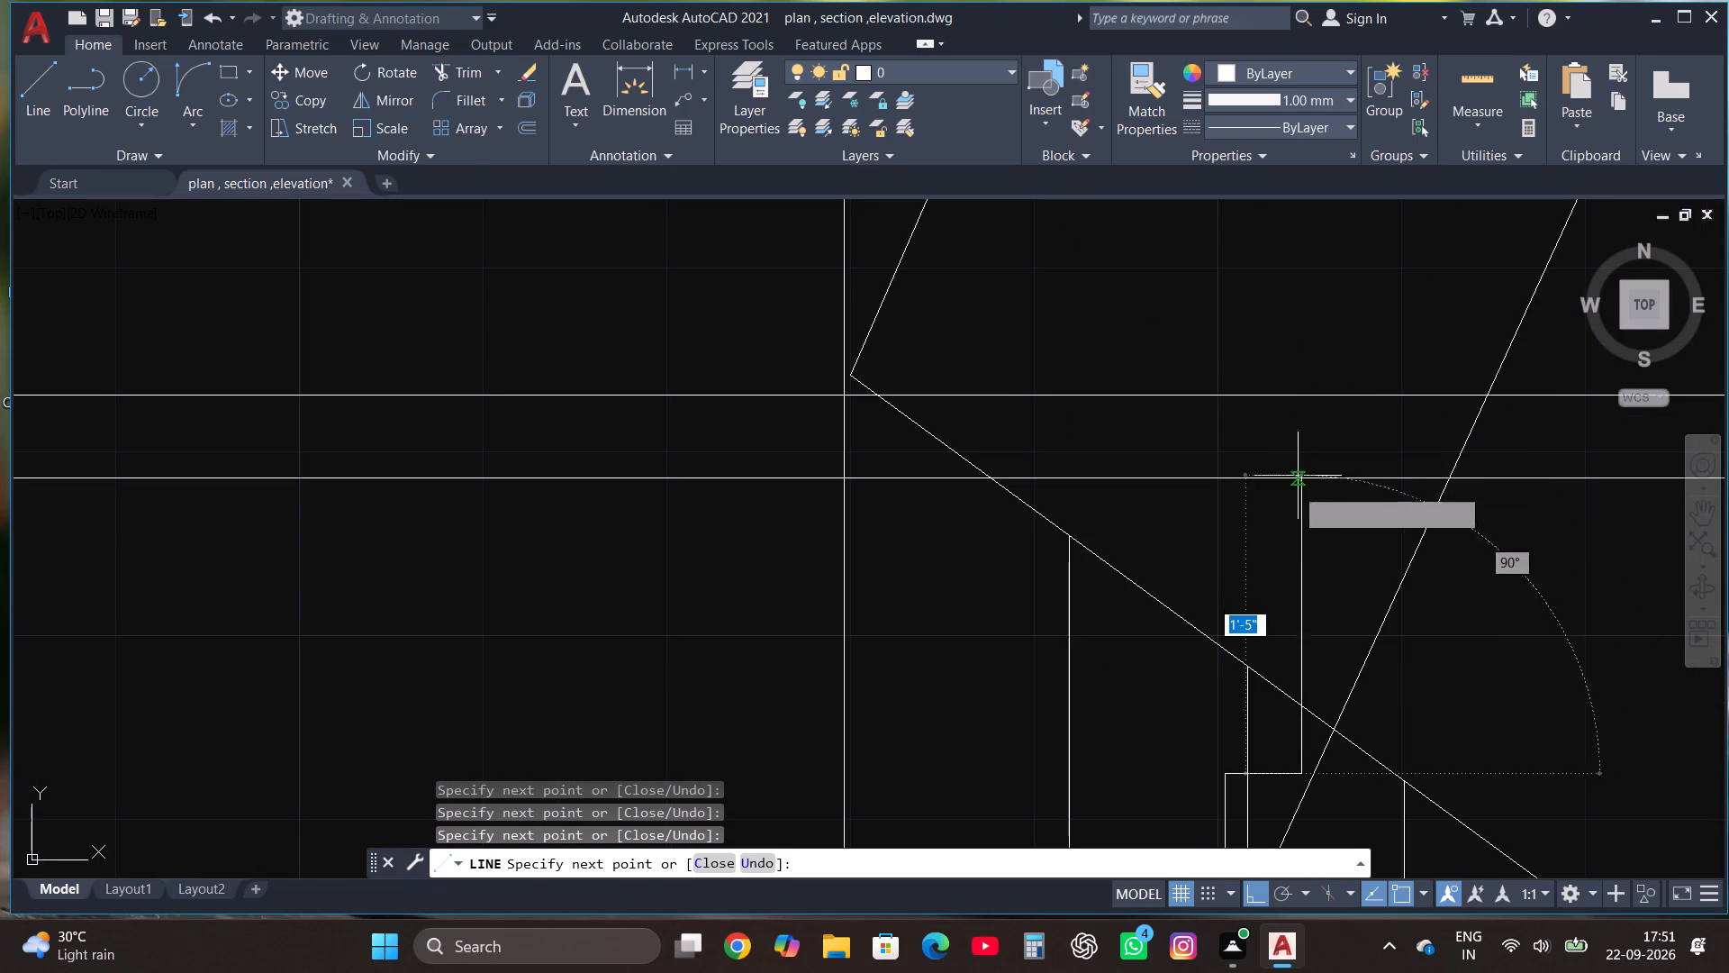
pyautogui.scroll(-1, 1298, 544)
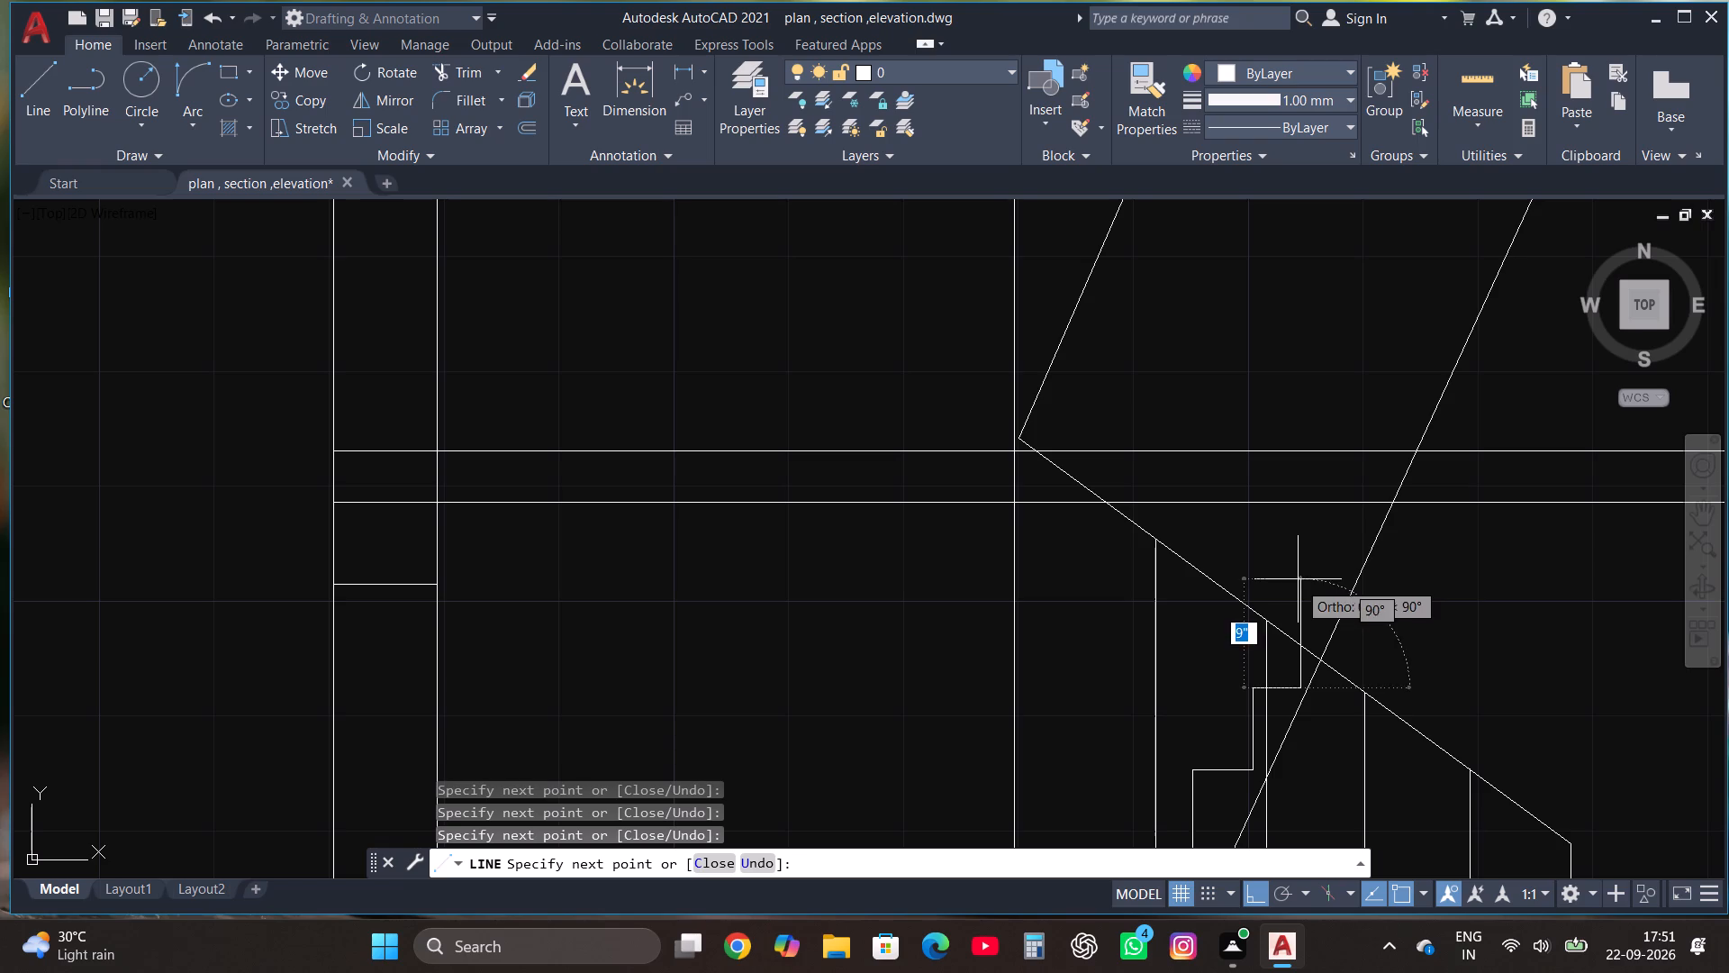
pyautogui.click(1298, 579)
pyautogui.click(1349, 577)
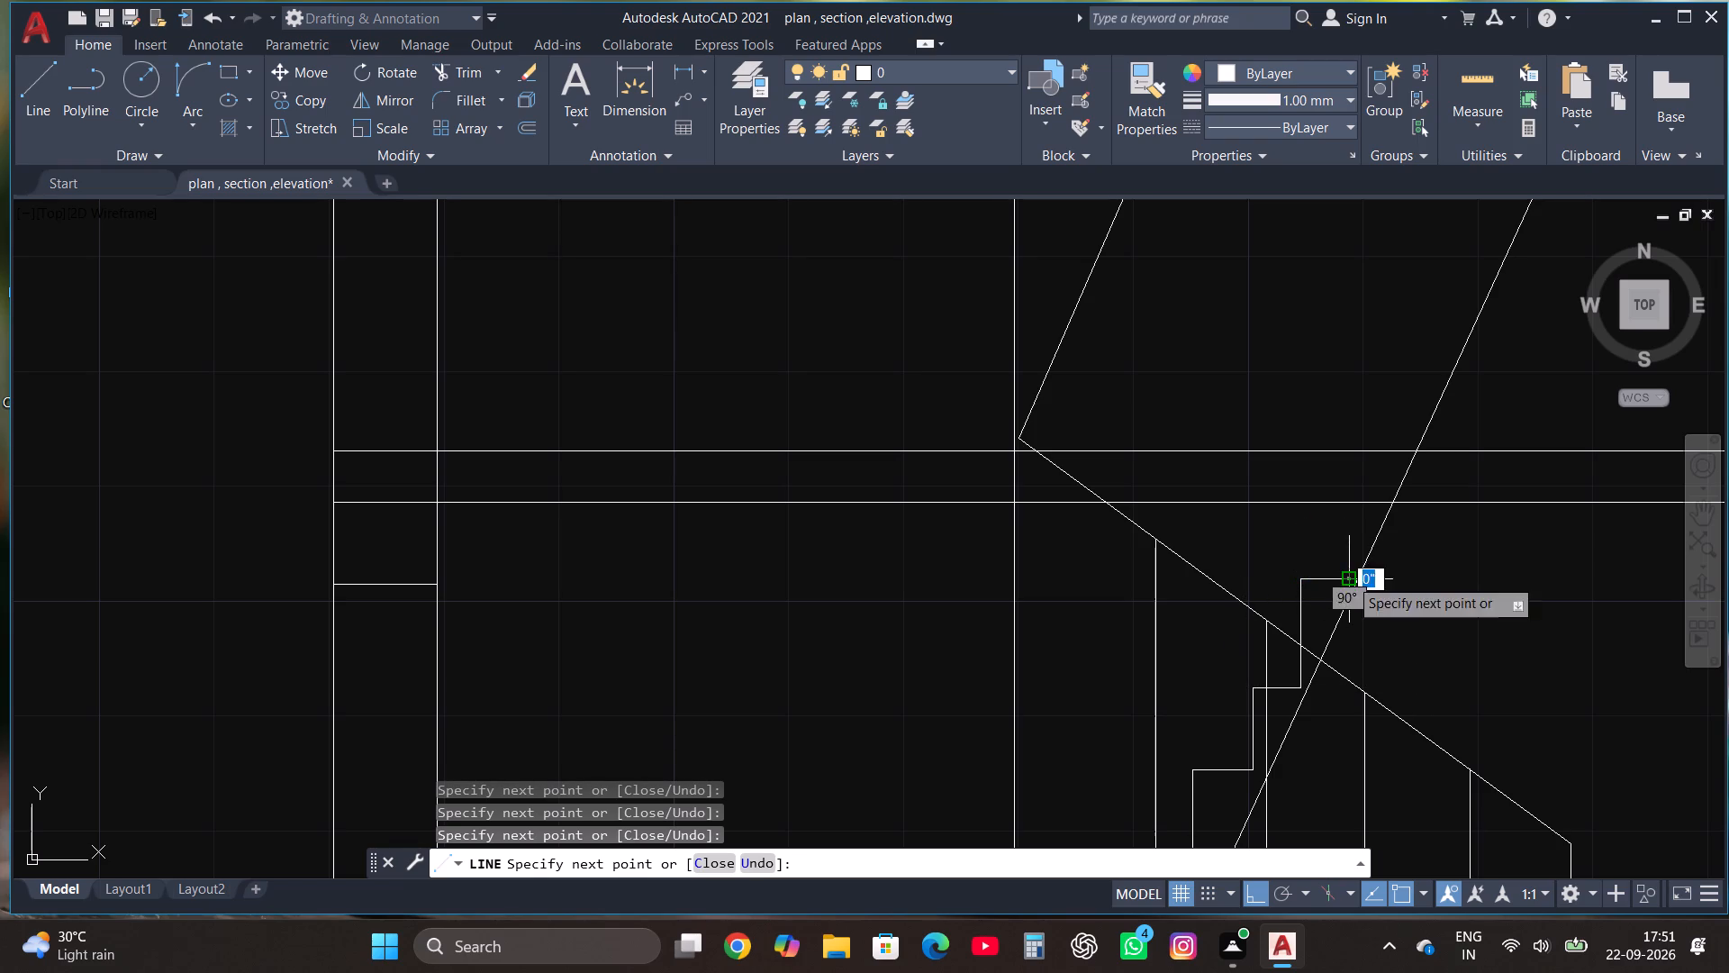
pyautogui.click(1348, 477)
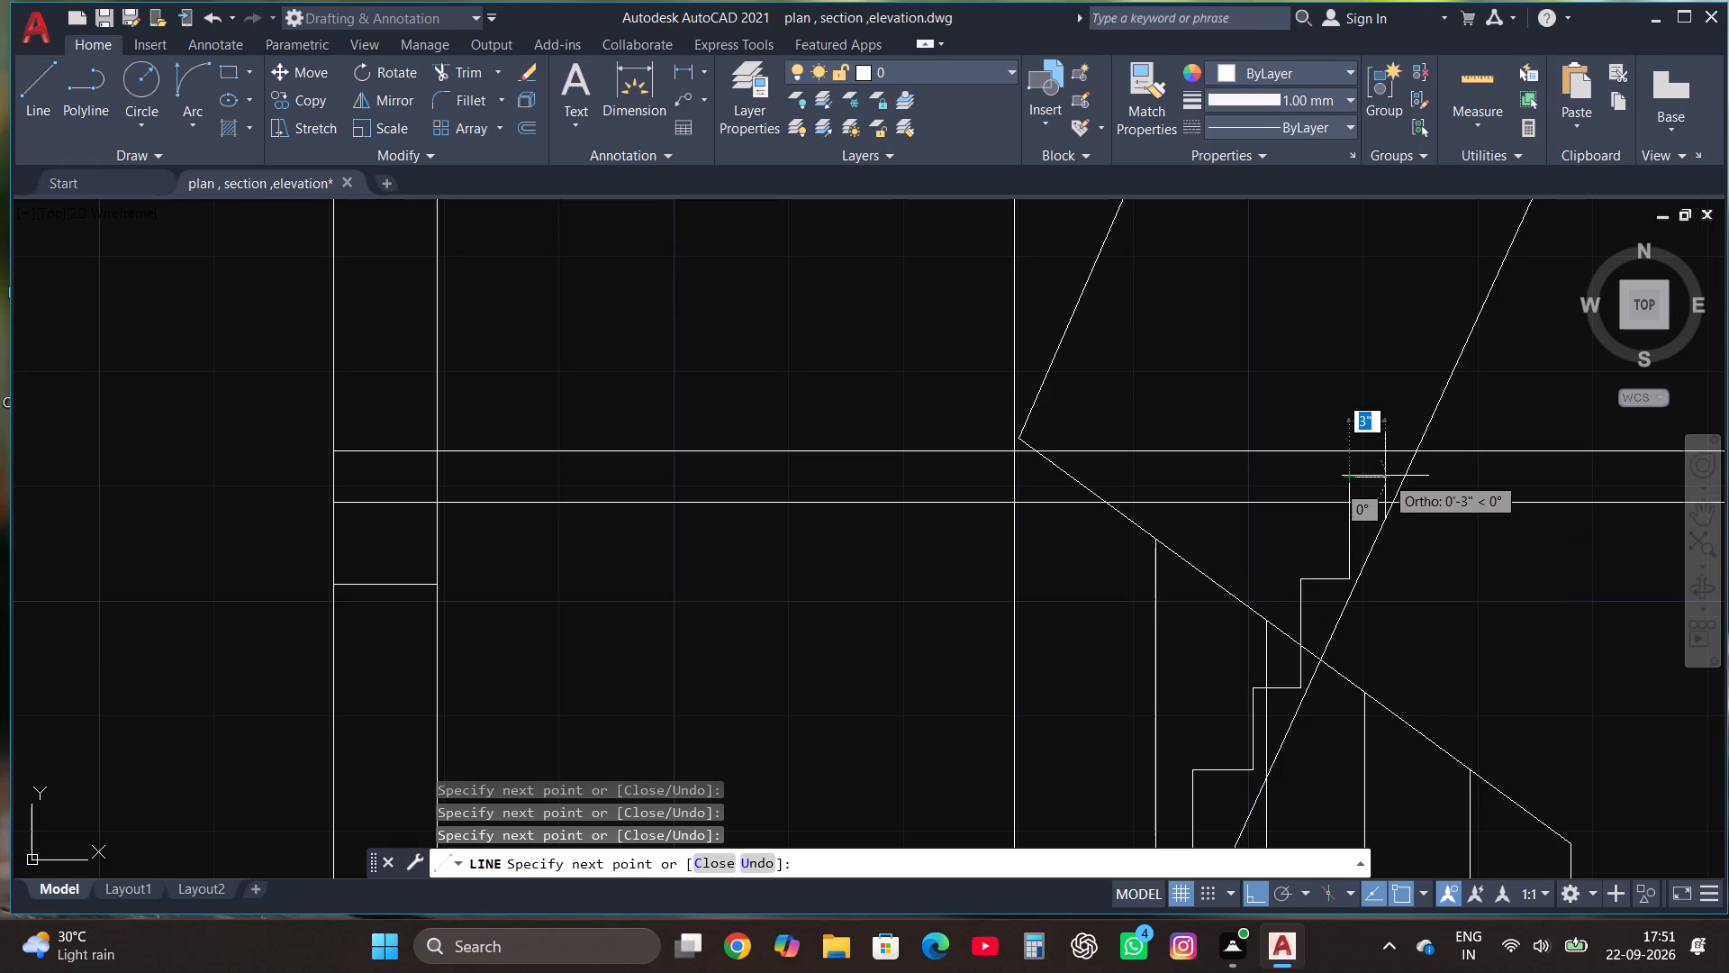
pyautogui.click(1385, 476)
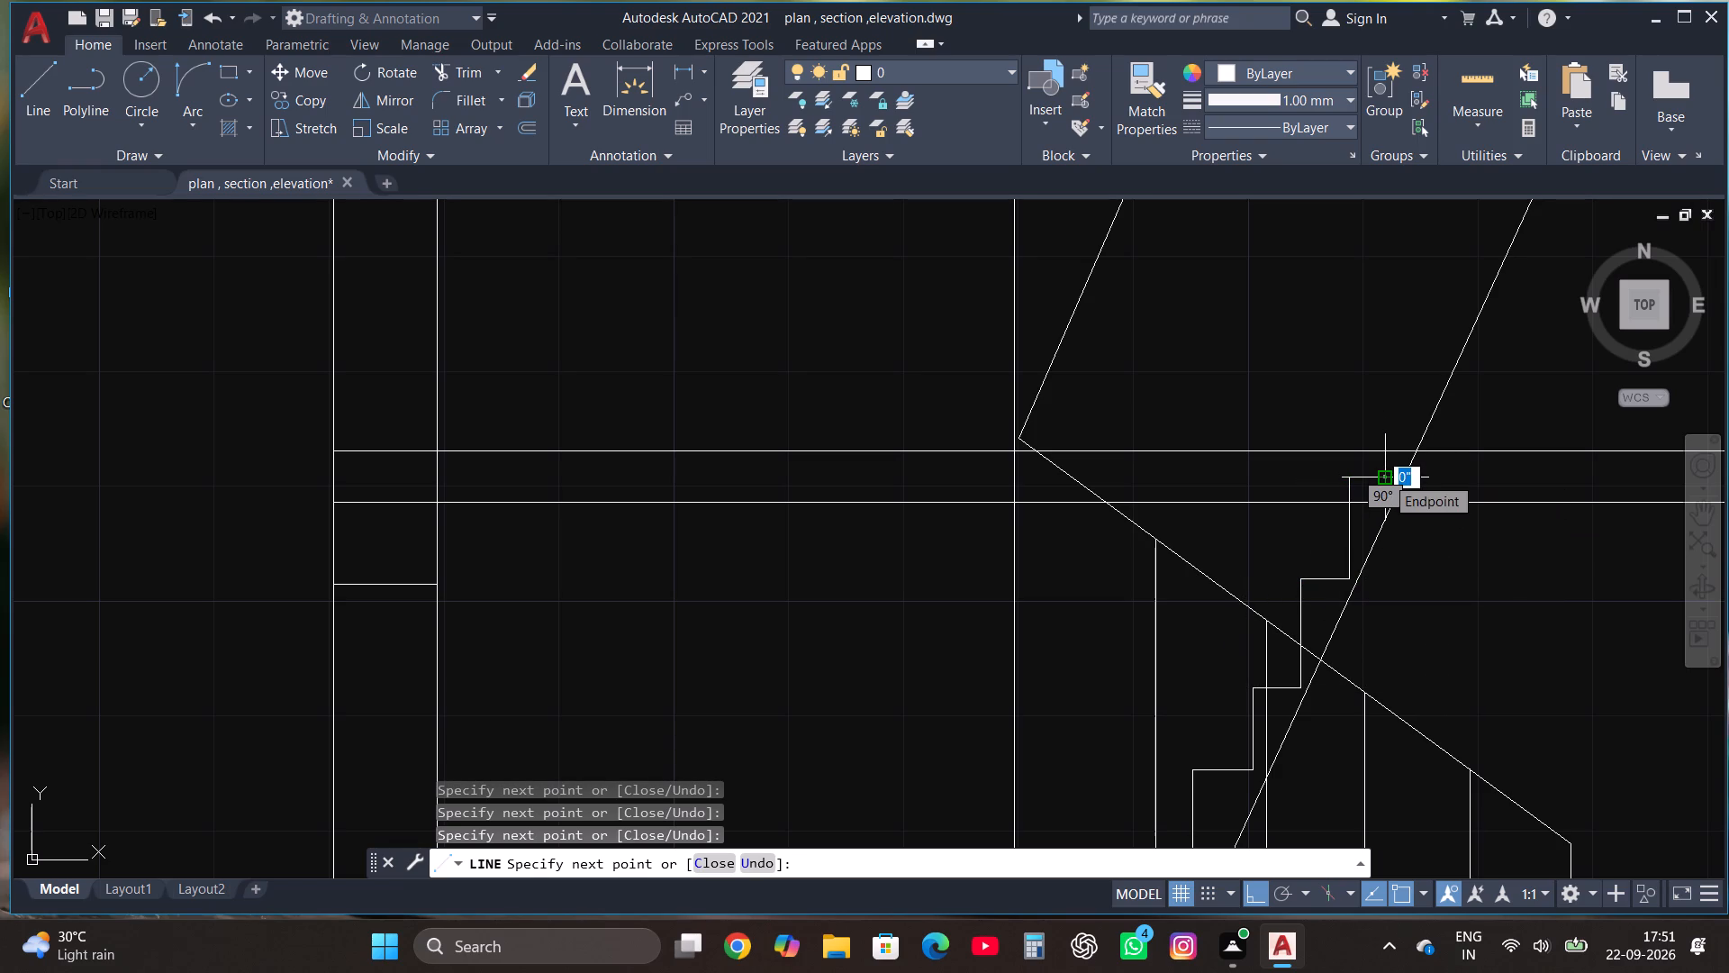
# Add three more steps along the same slanted line above the floor slab, with treads about 3" and risers about 6" to 8".
pyautogui.scroll(-2, 1390, 489)
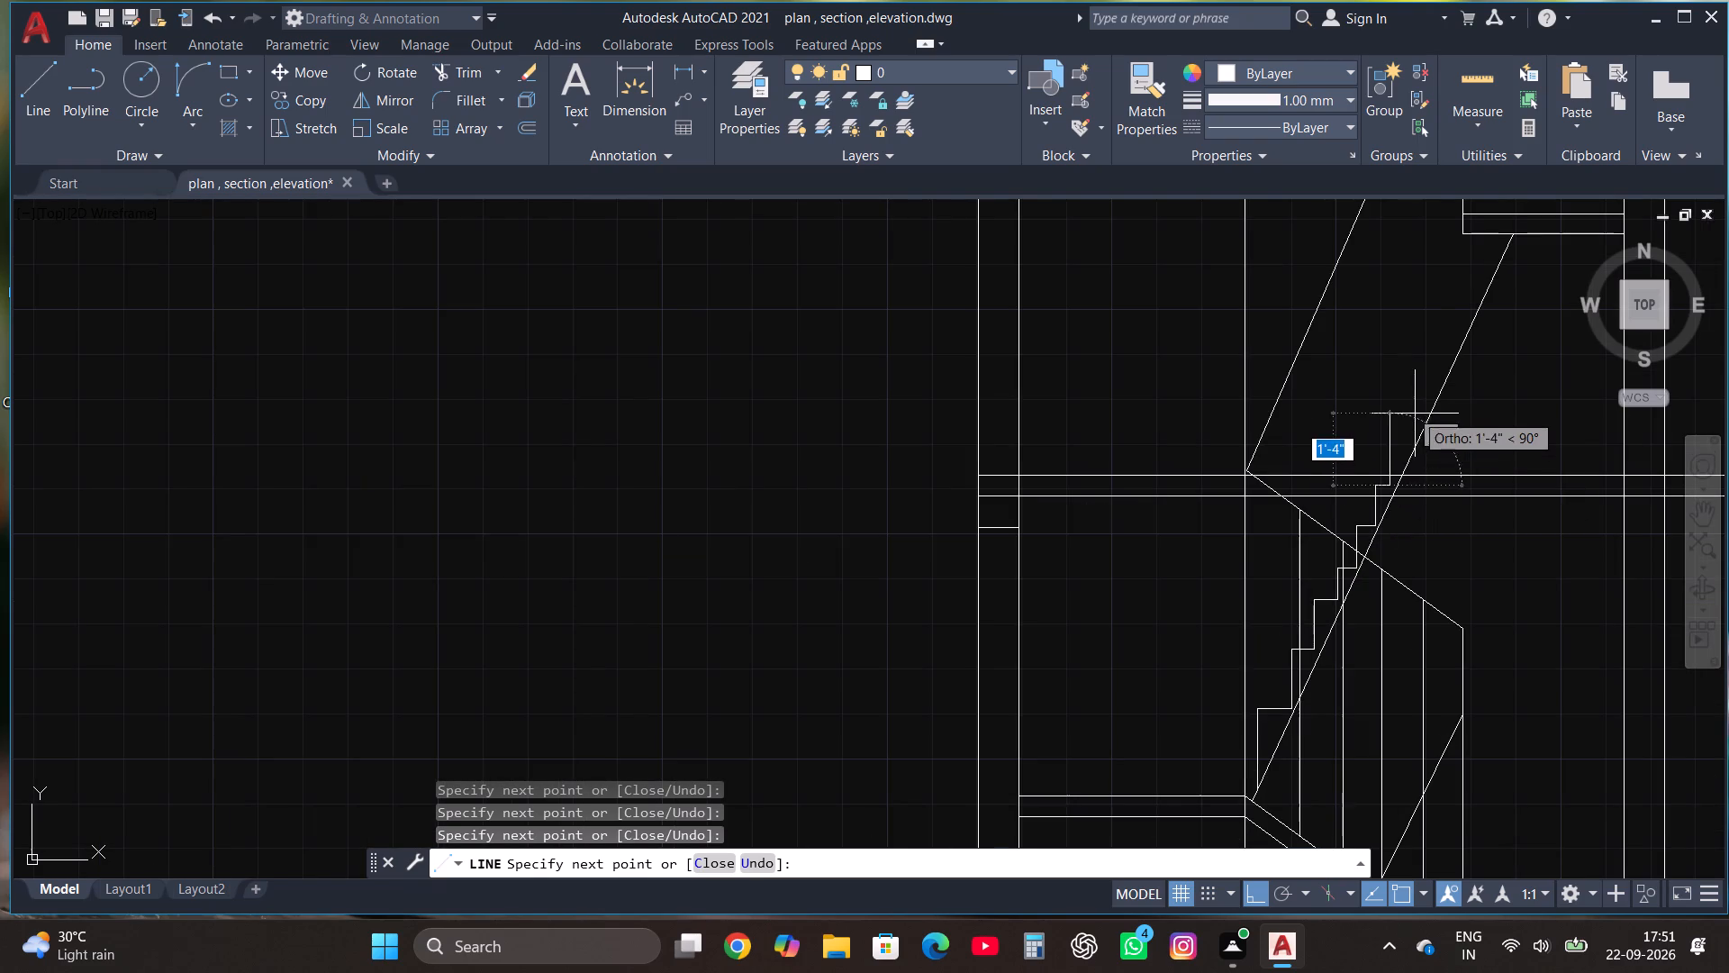
pyautogui.scroll(2, 1415, 426)
pyautogui.click(1347, 514)
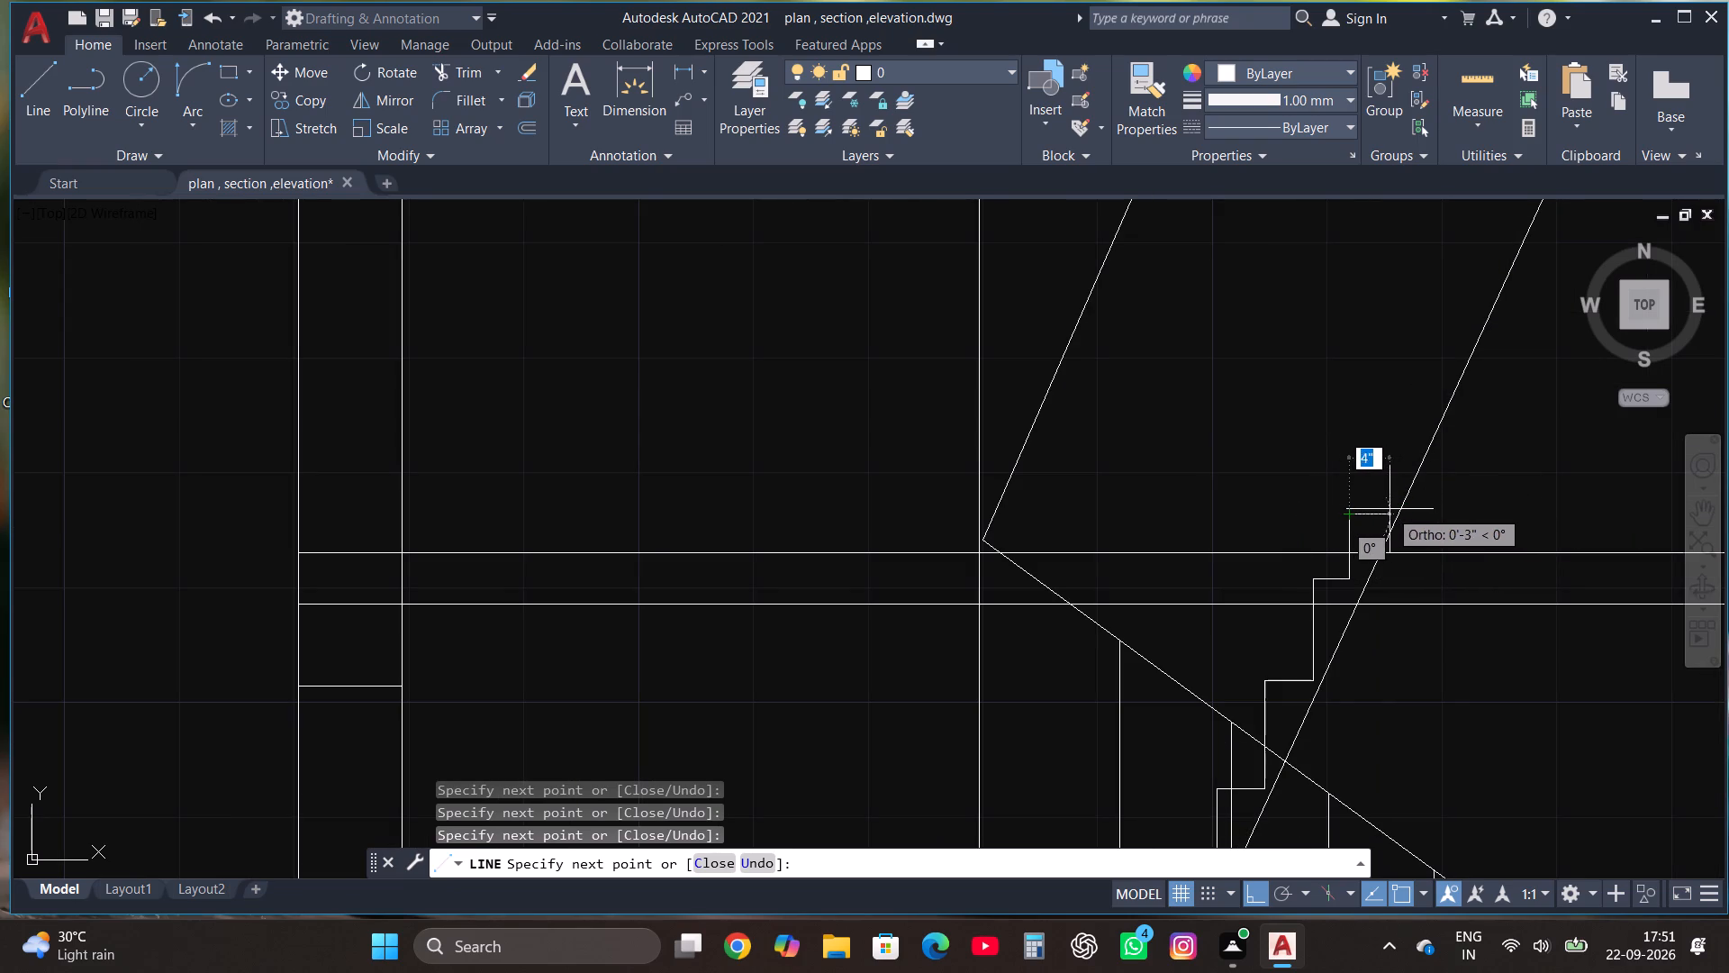
pyautogui.click(1390, 509)
pyautogui.click(1390, 447)
pyautogui.click(1424, 437)
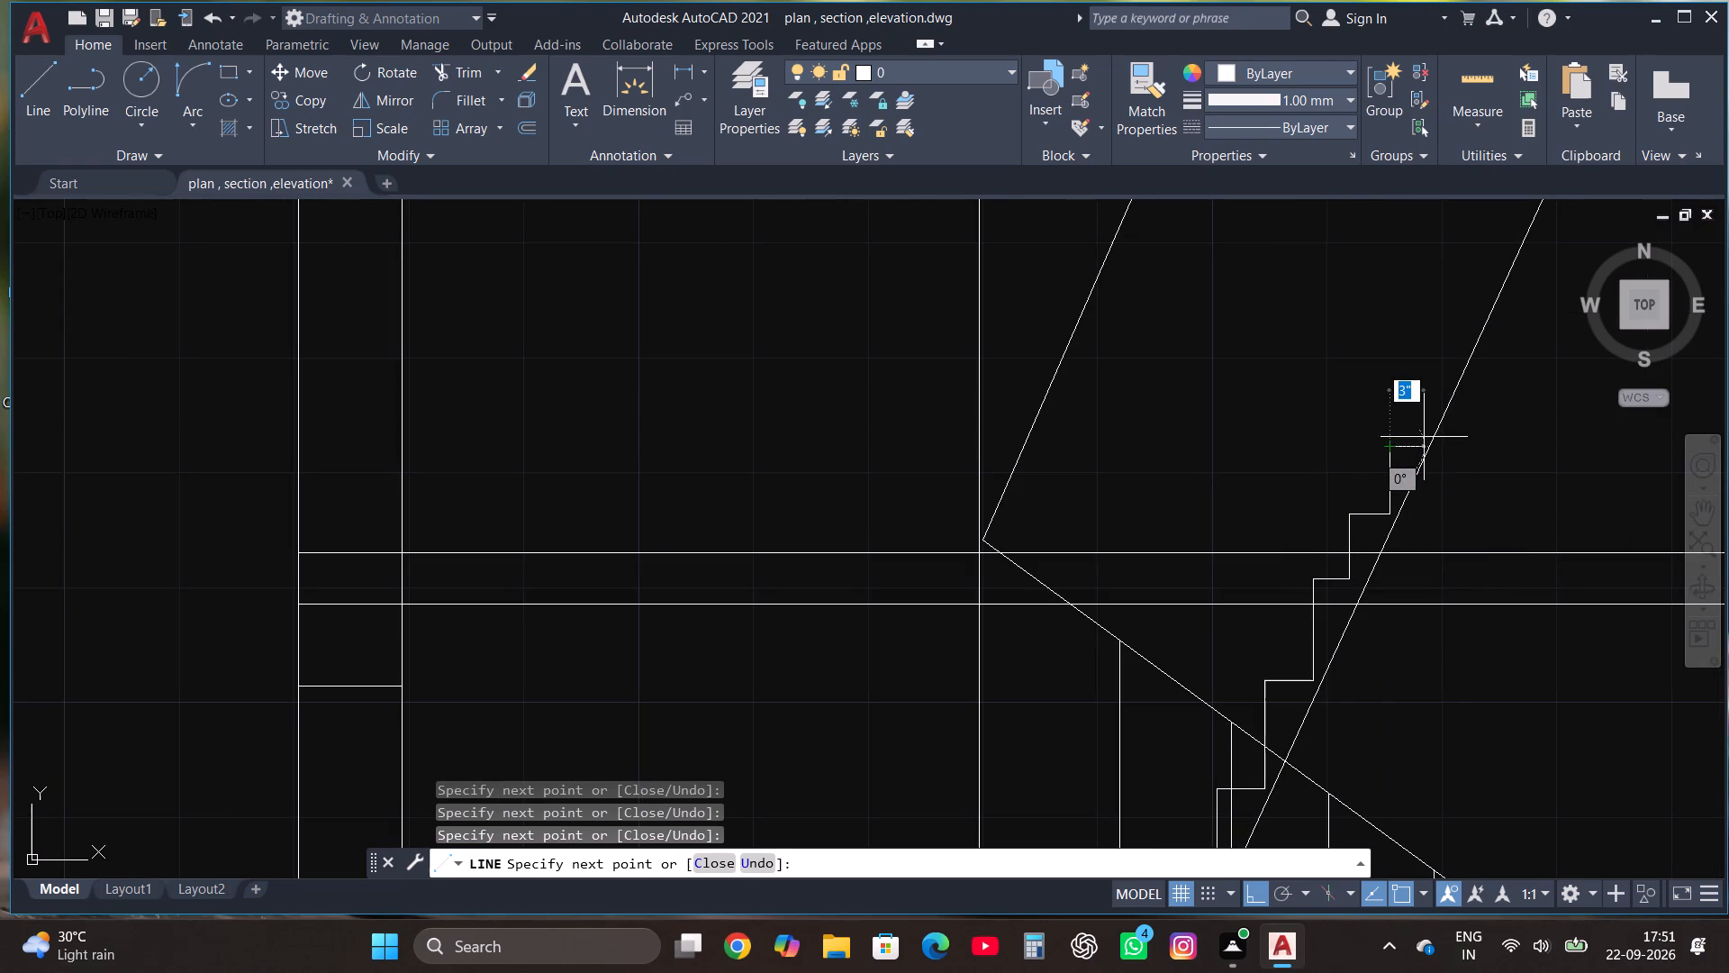
pyautogui.click(1420, 359)
pyautogui.click(1458, 353)
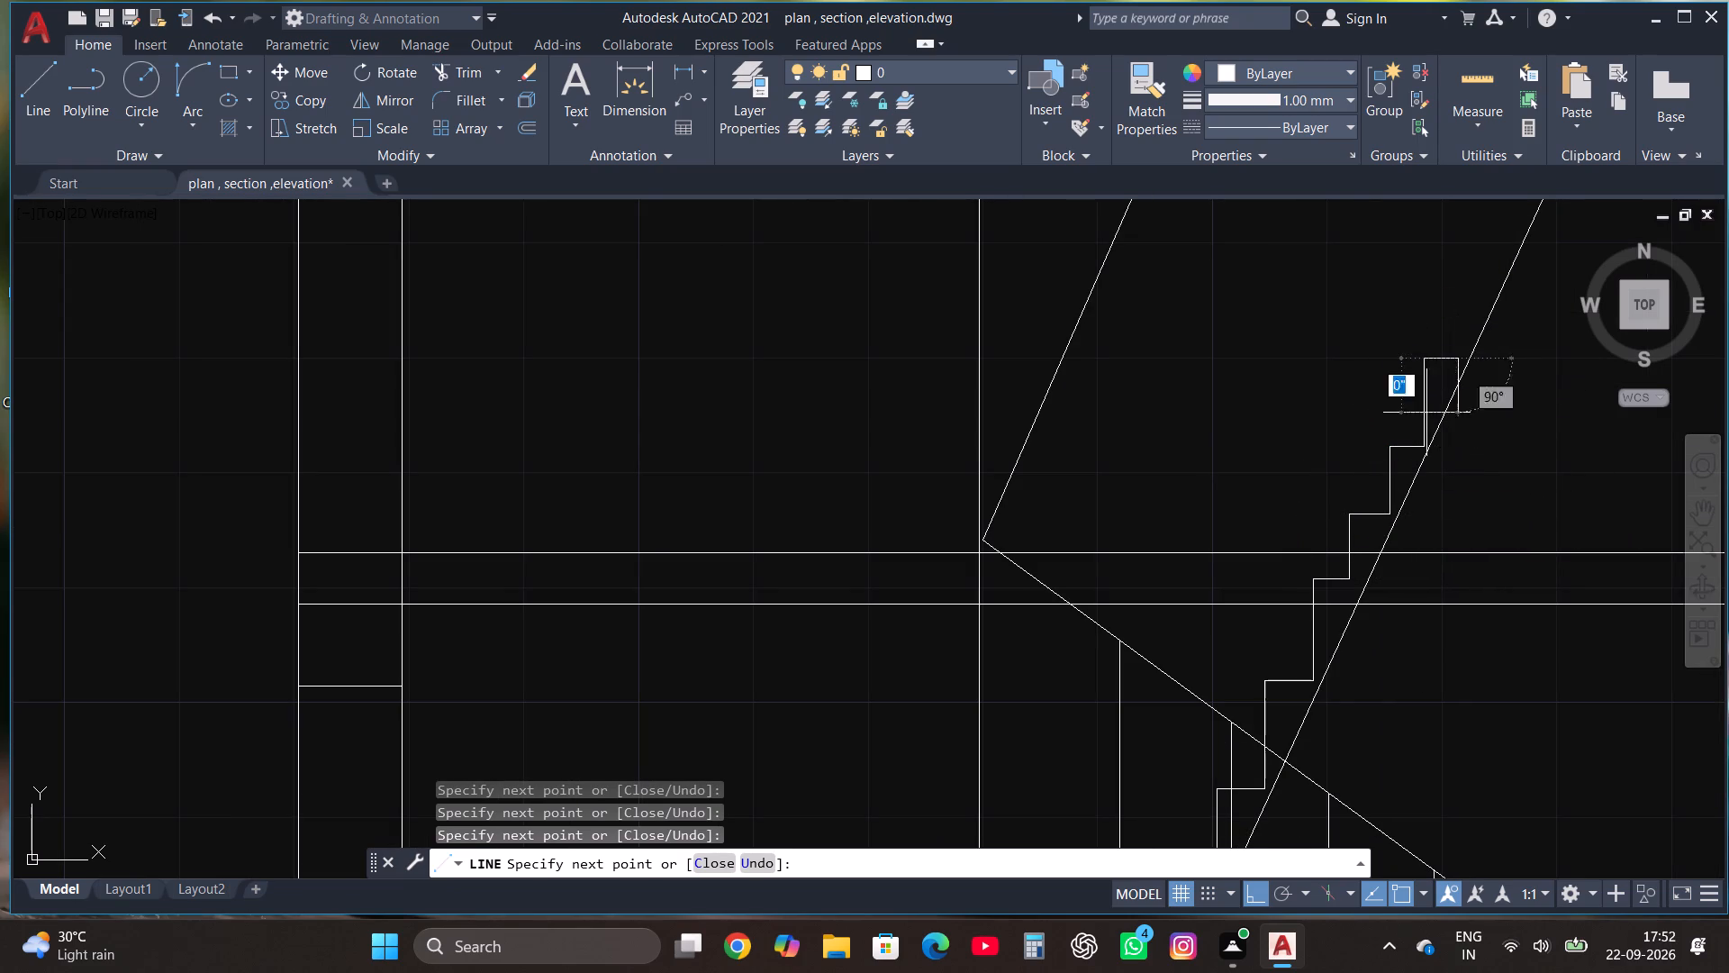
# Add three more steps with risers about 9" to 10", and end the line with a riser meeting the underside of the top storey's lower landing.
pyautogui.scroll(-2, 1368, 549)
pyautogui.scroll(2, 1400, 431)
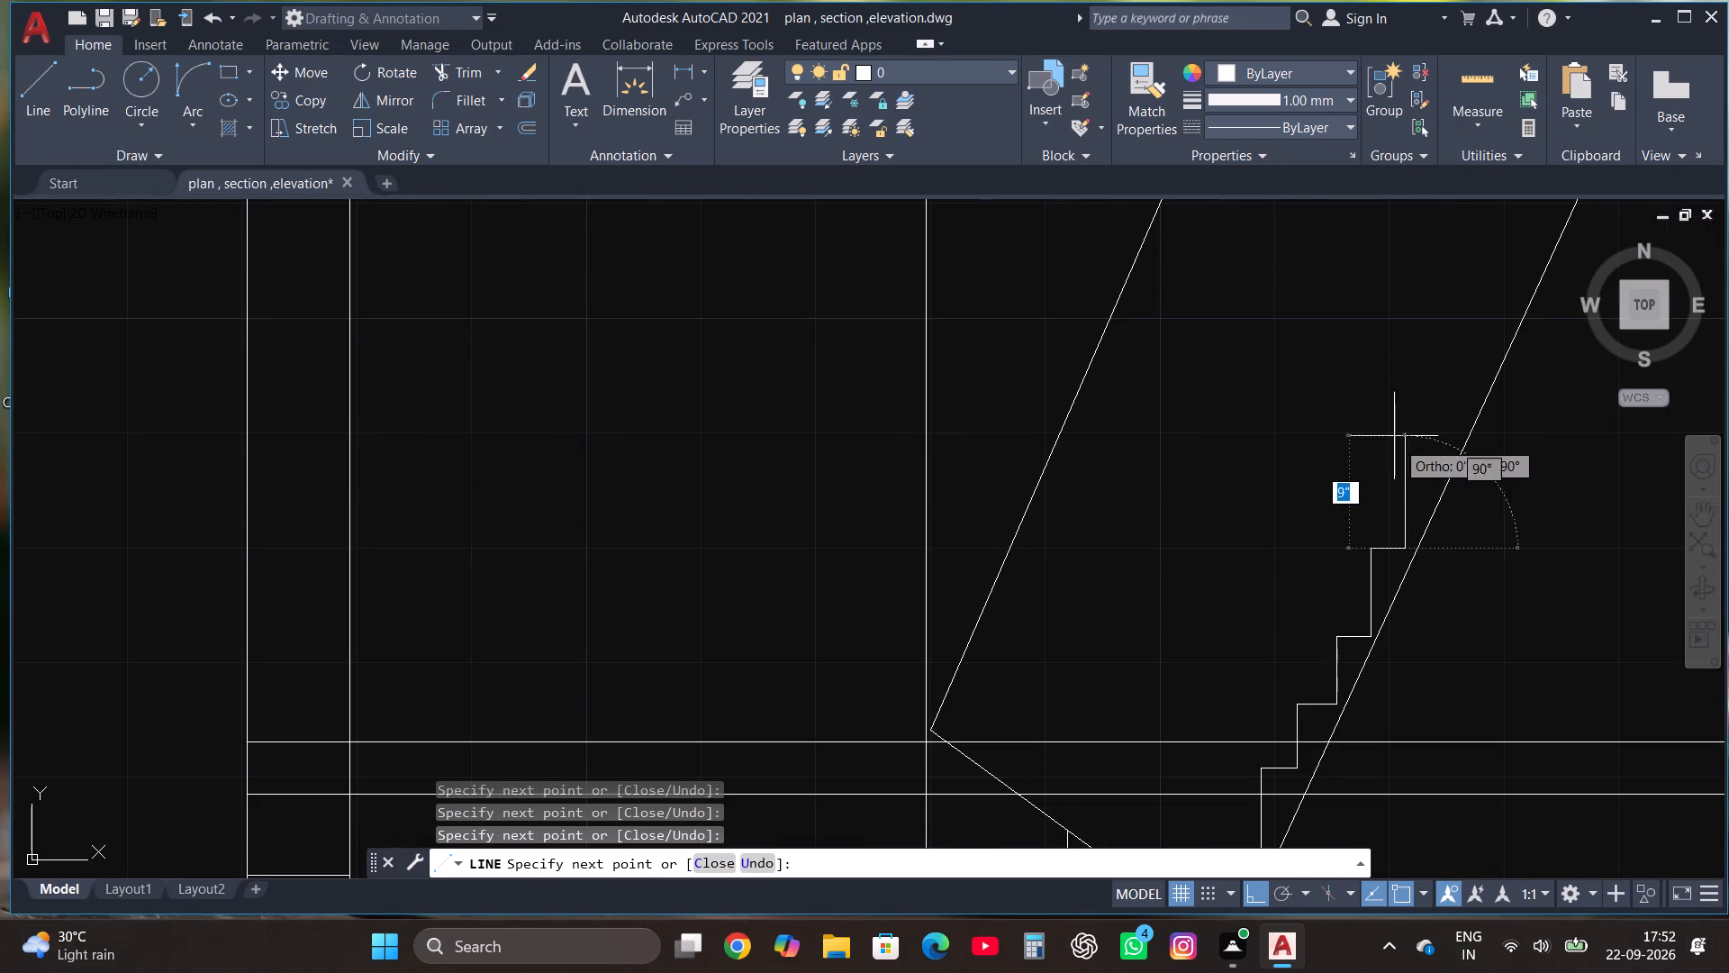
pyautogui.click(1394, 434)
pyautogui.click(1462, 430)
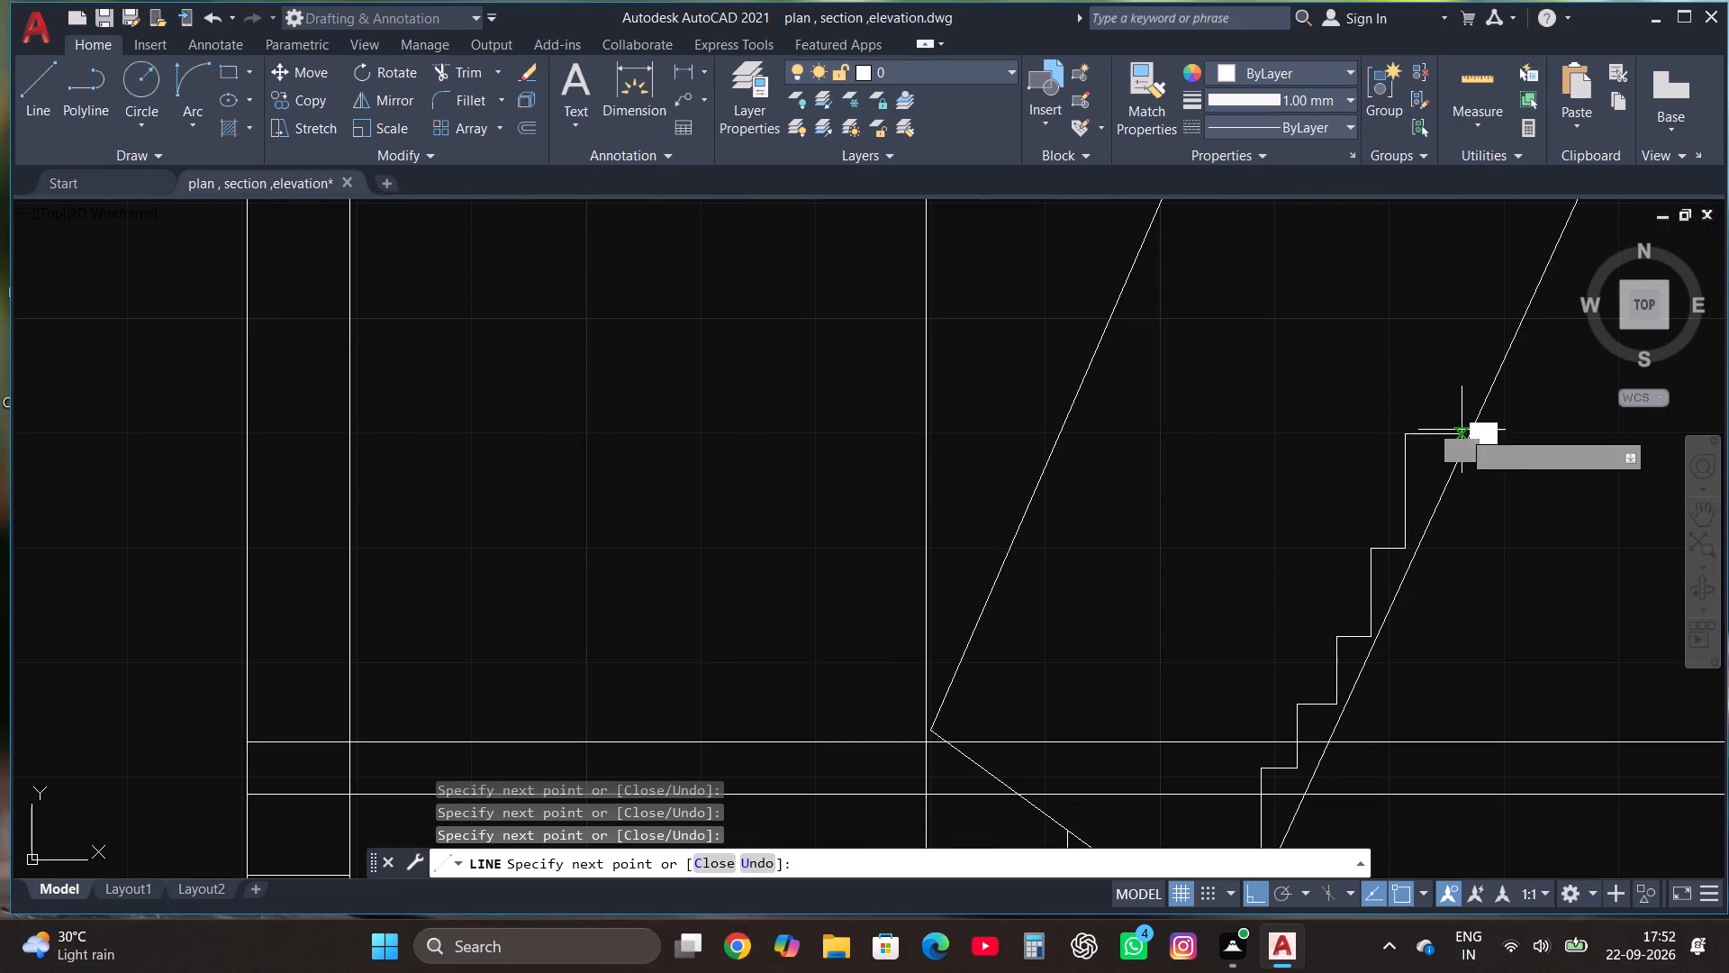
pyautogui.scroll(-2, 1462, 430)
pyautogui.scroll(2, 1468, 407)
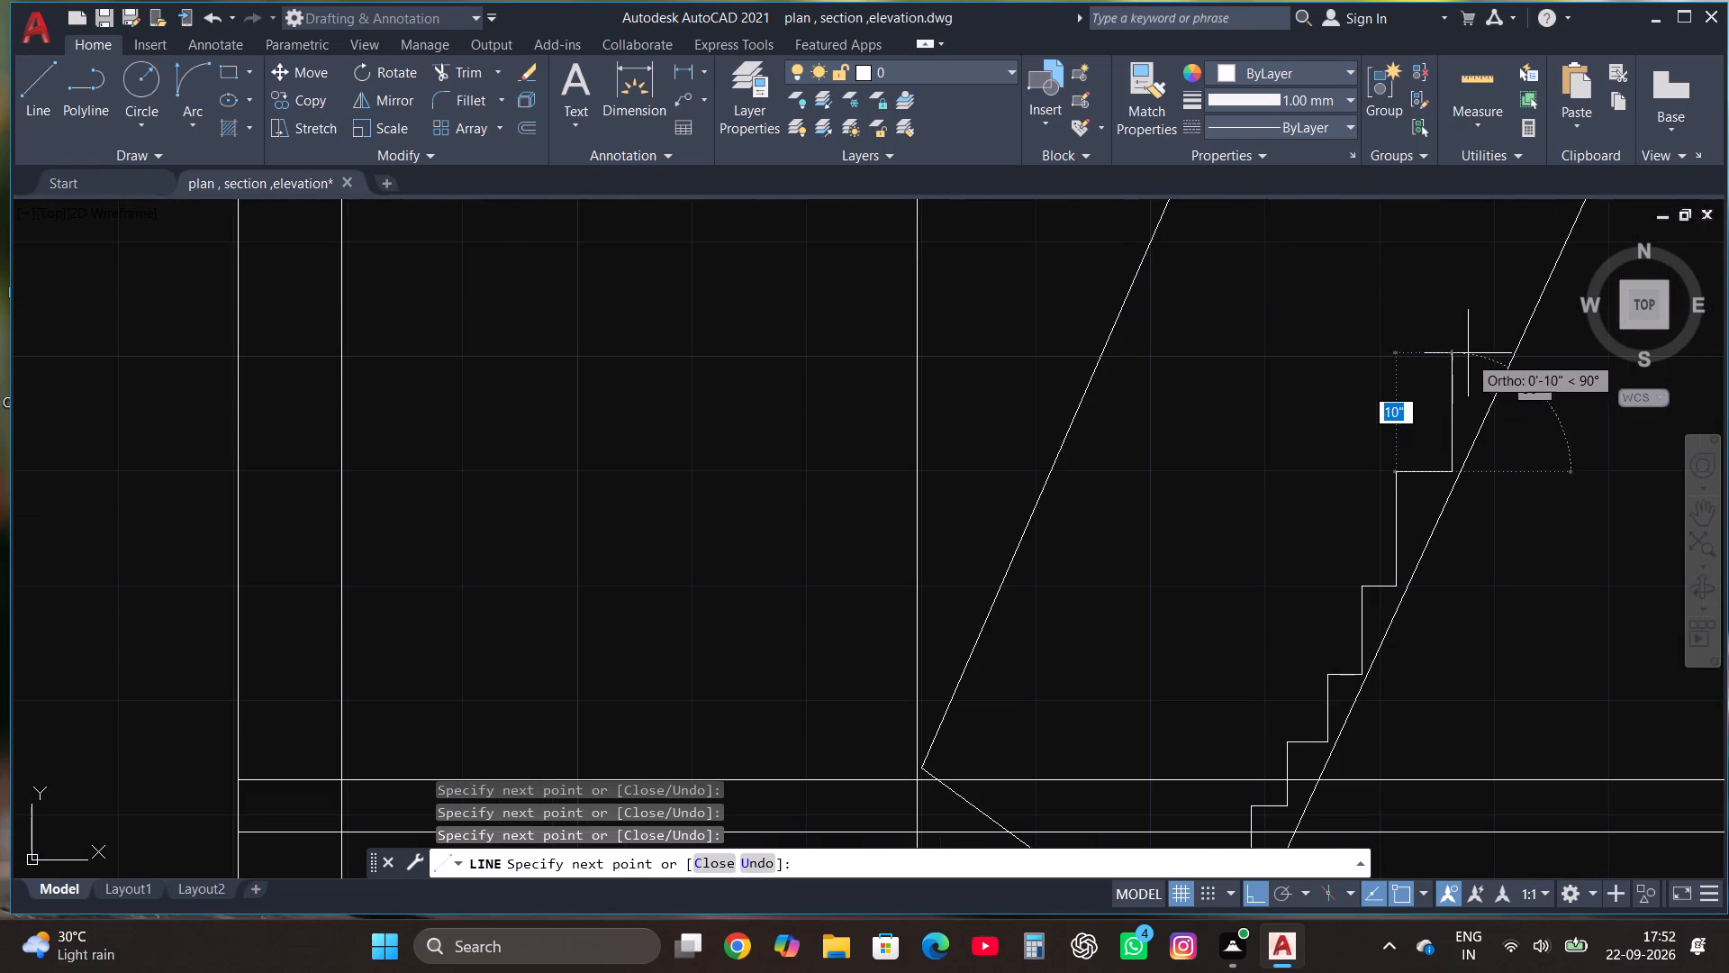
pyautogui.click(1468, 353)
pyautogui.click(1500, 341)
pyautogui.scroll(-3, 1461, 484)
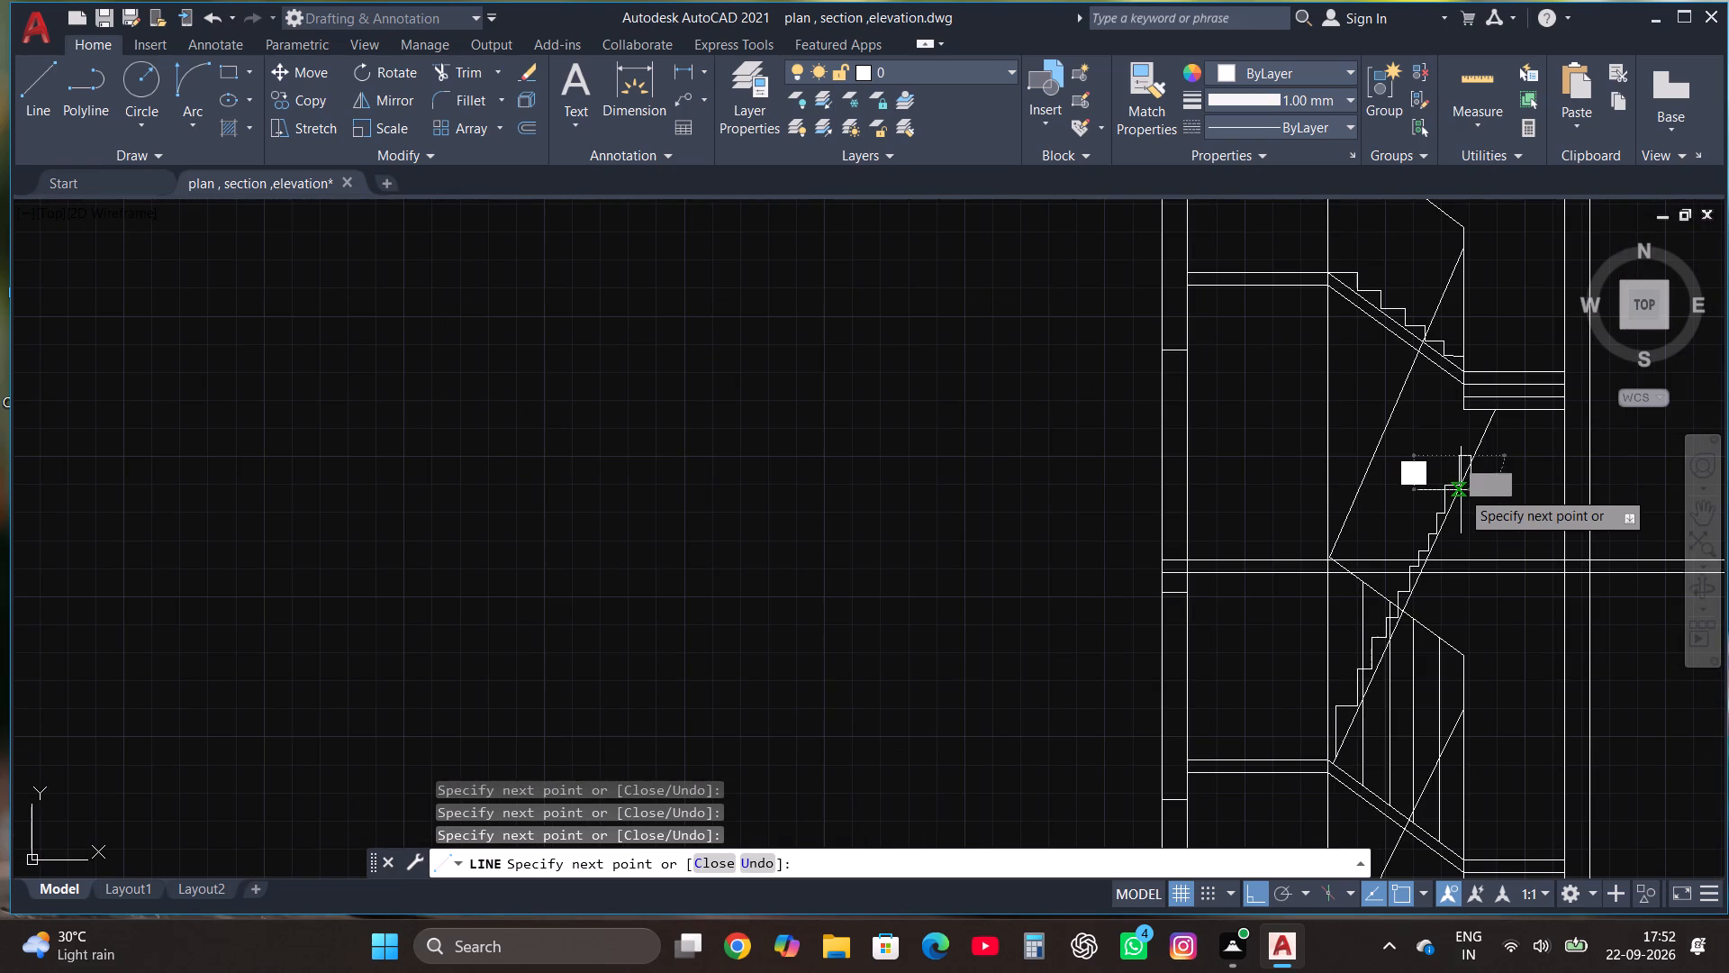
pyautogui.scroll(3, 1479, 414)
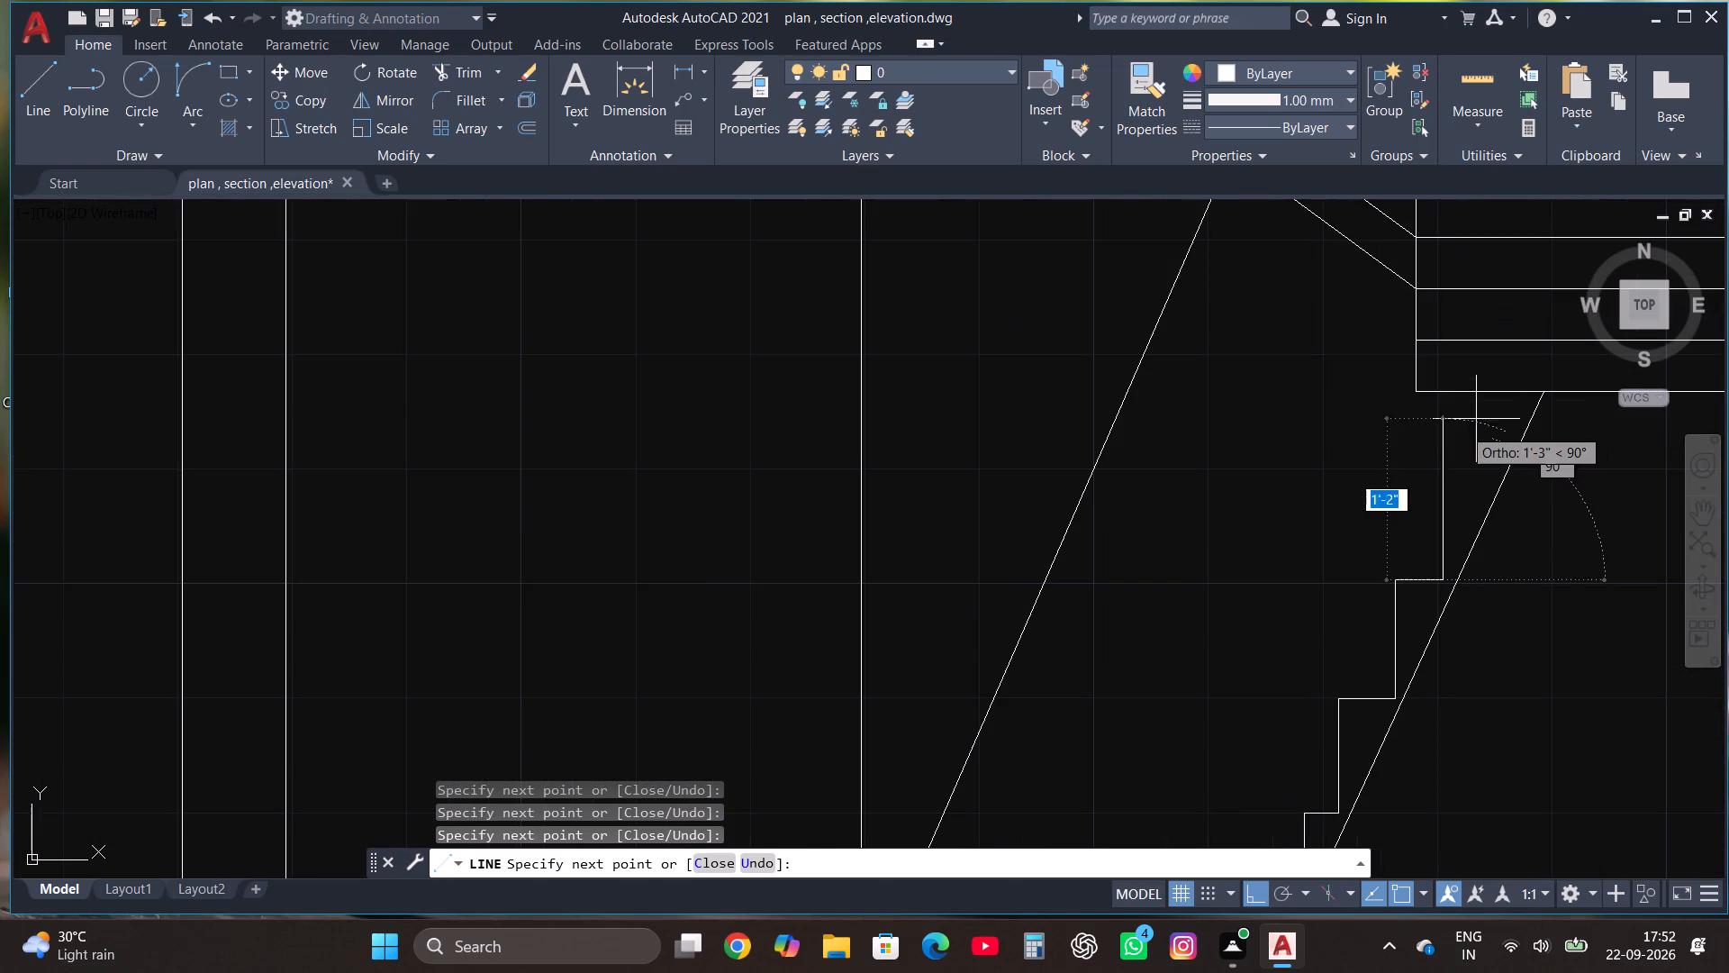
pyautogui.click(1437, 464)
pyautogui.click(1493, 460)
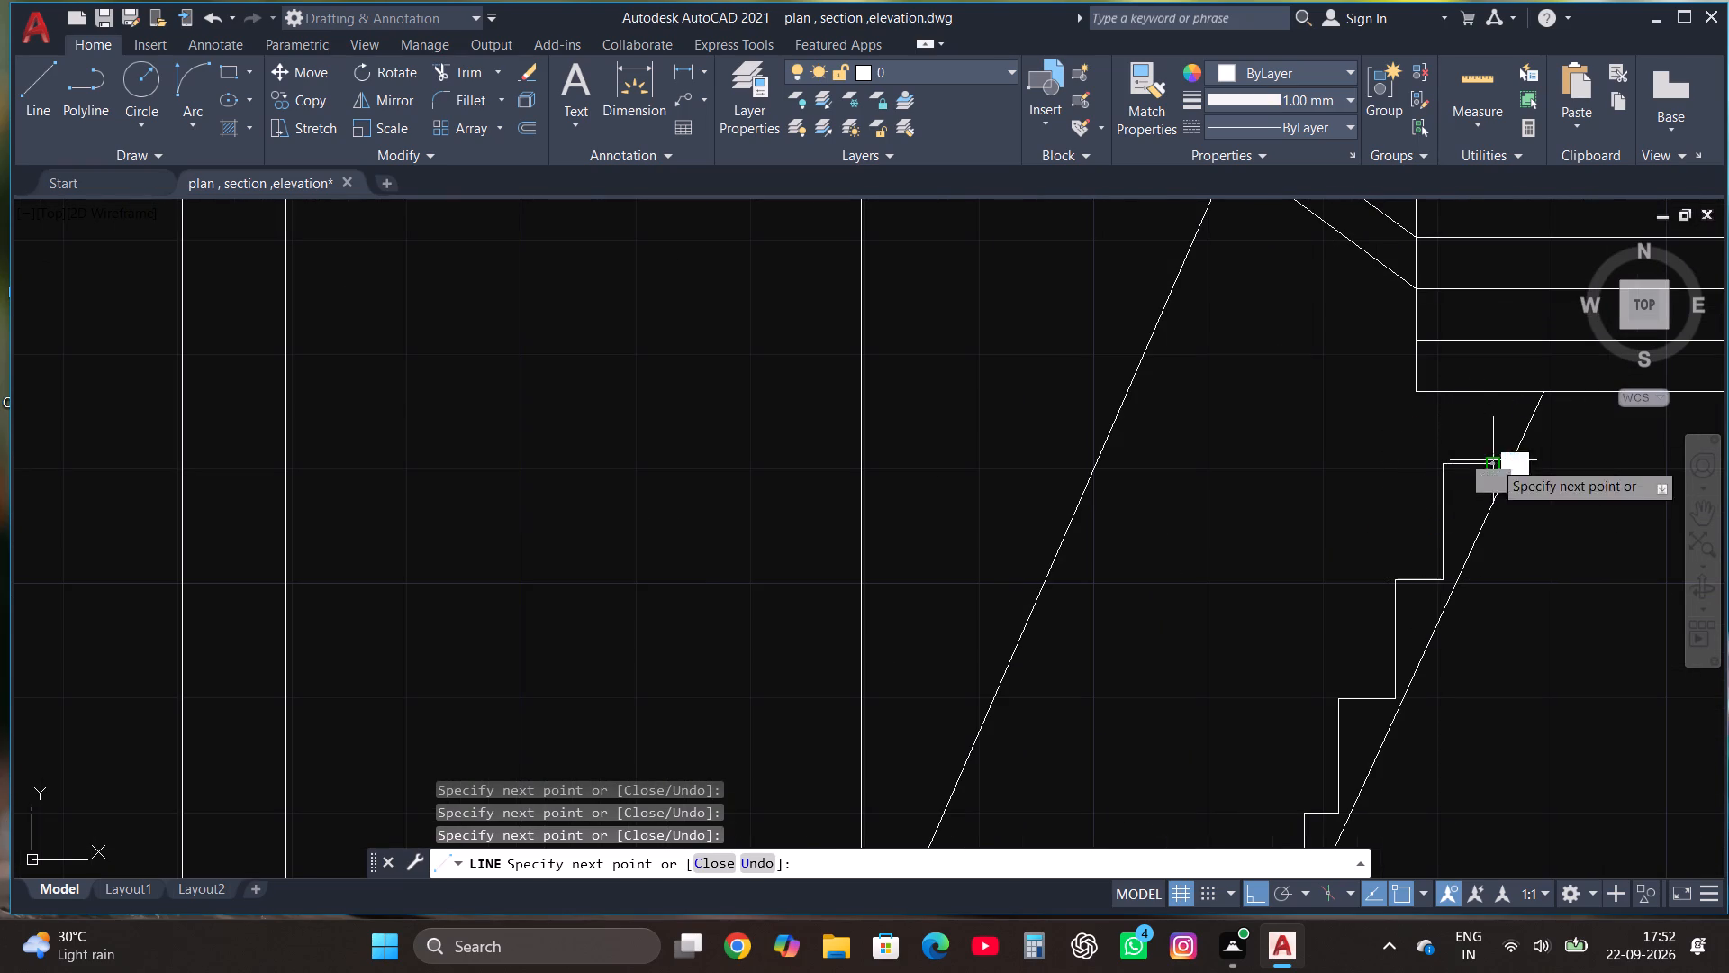
pyautogui.click(1495, 387)
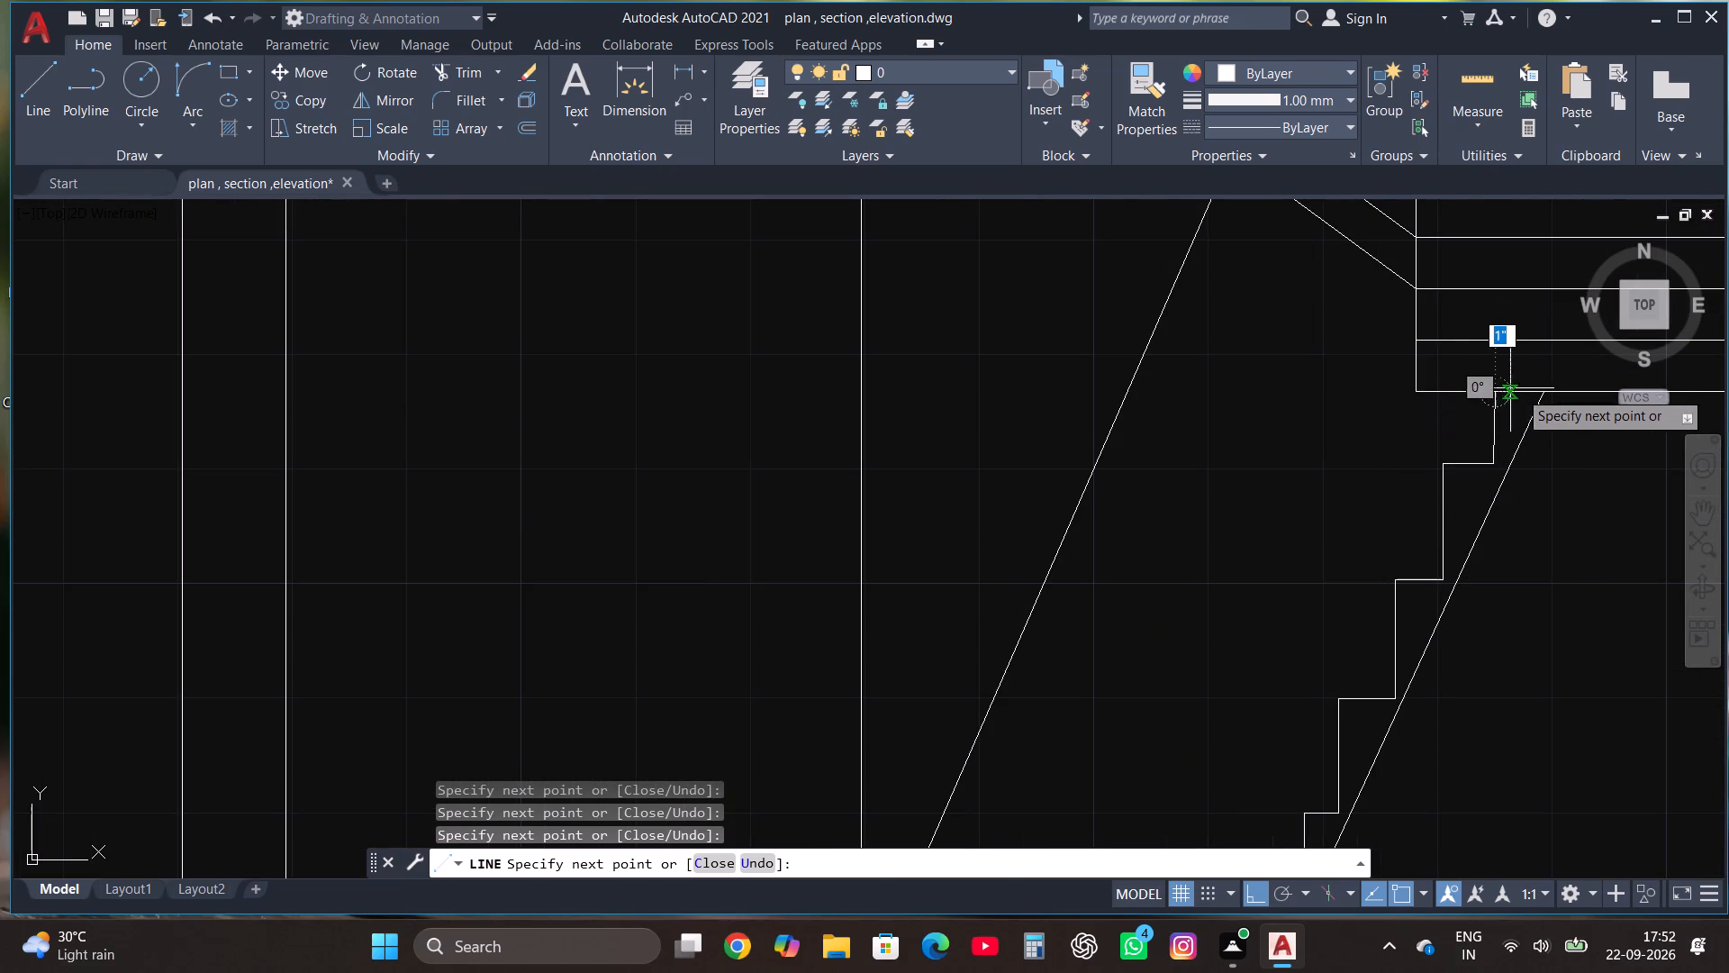
pyautogui.press('Escape')
# Stretch the upper end of the slanted line below the middle storey's lower landing along the landing's underside towards the wall.
pyautogui.scroll(-4, 1359, 396)
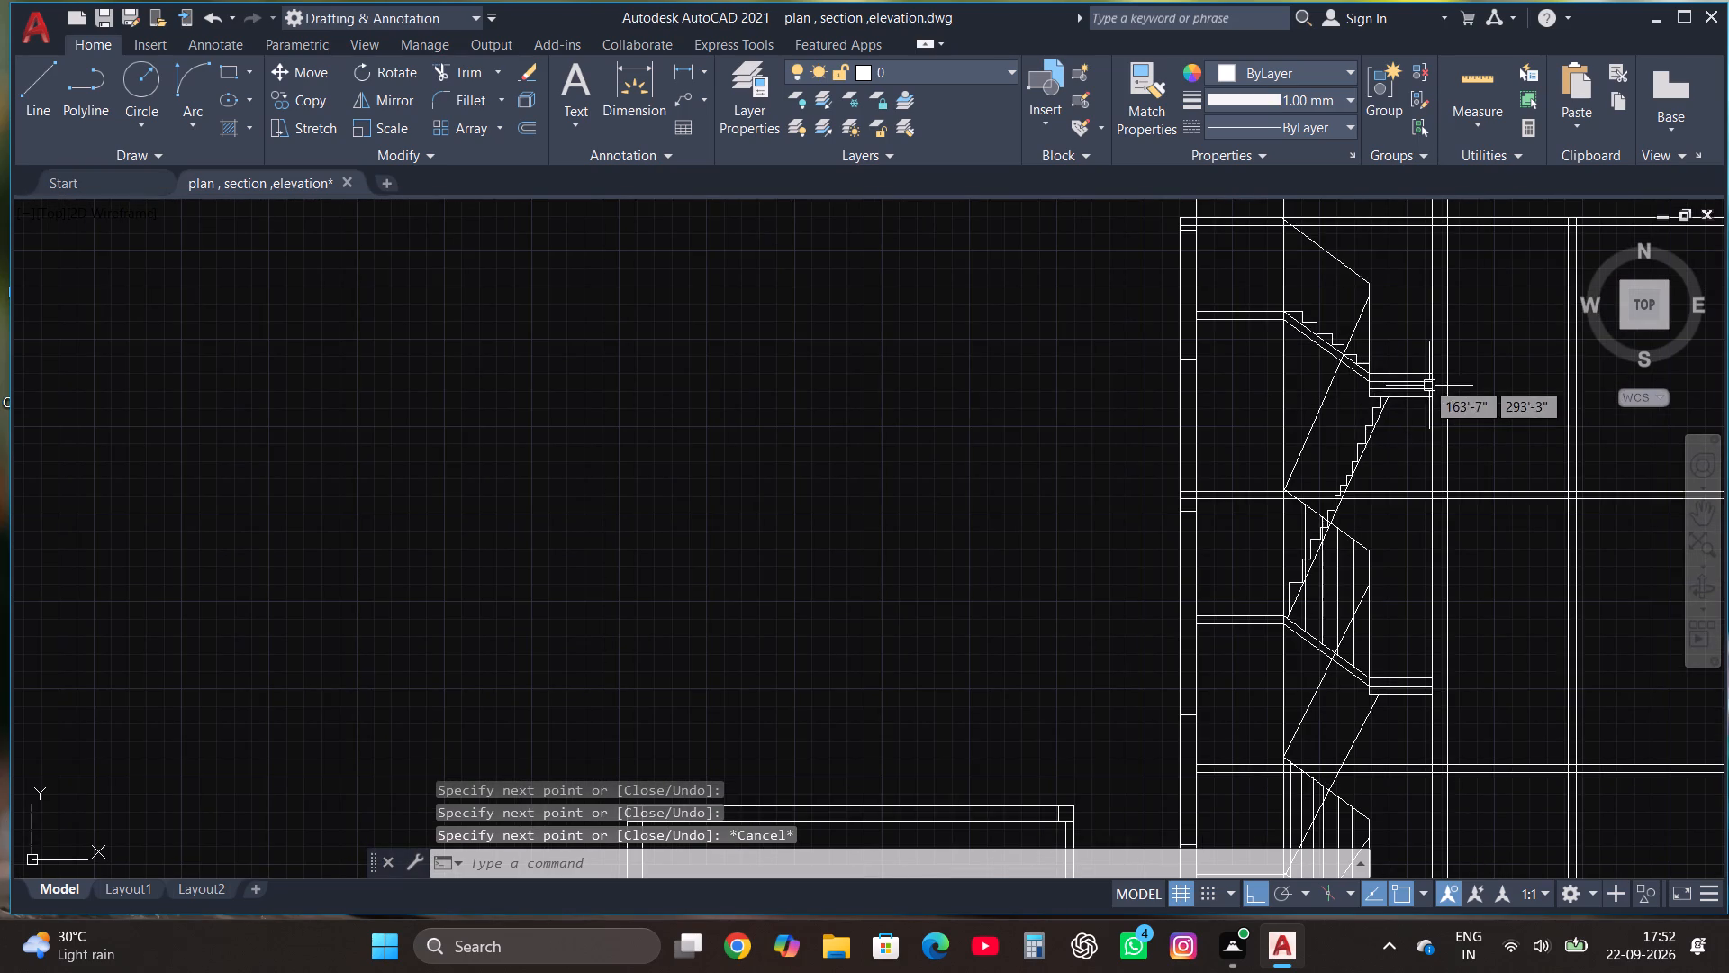
pyautogui.scroll(-1, 1420, 379)
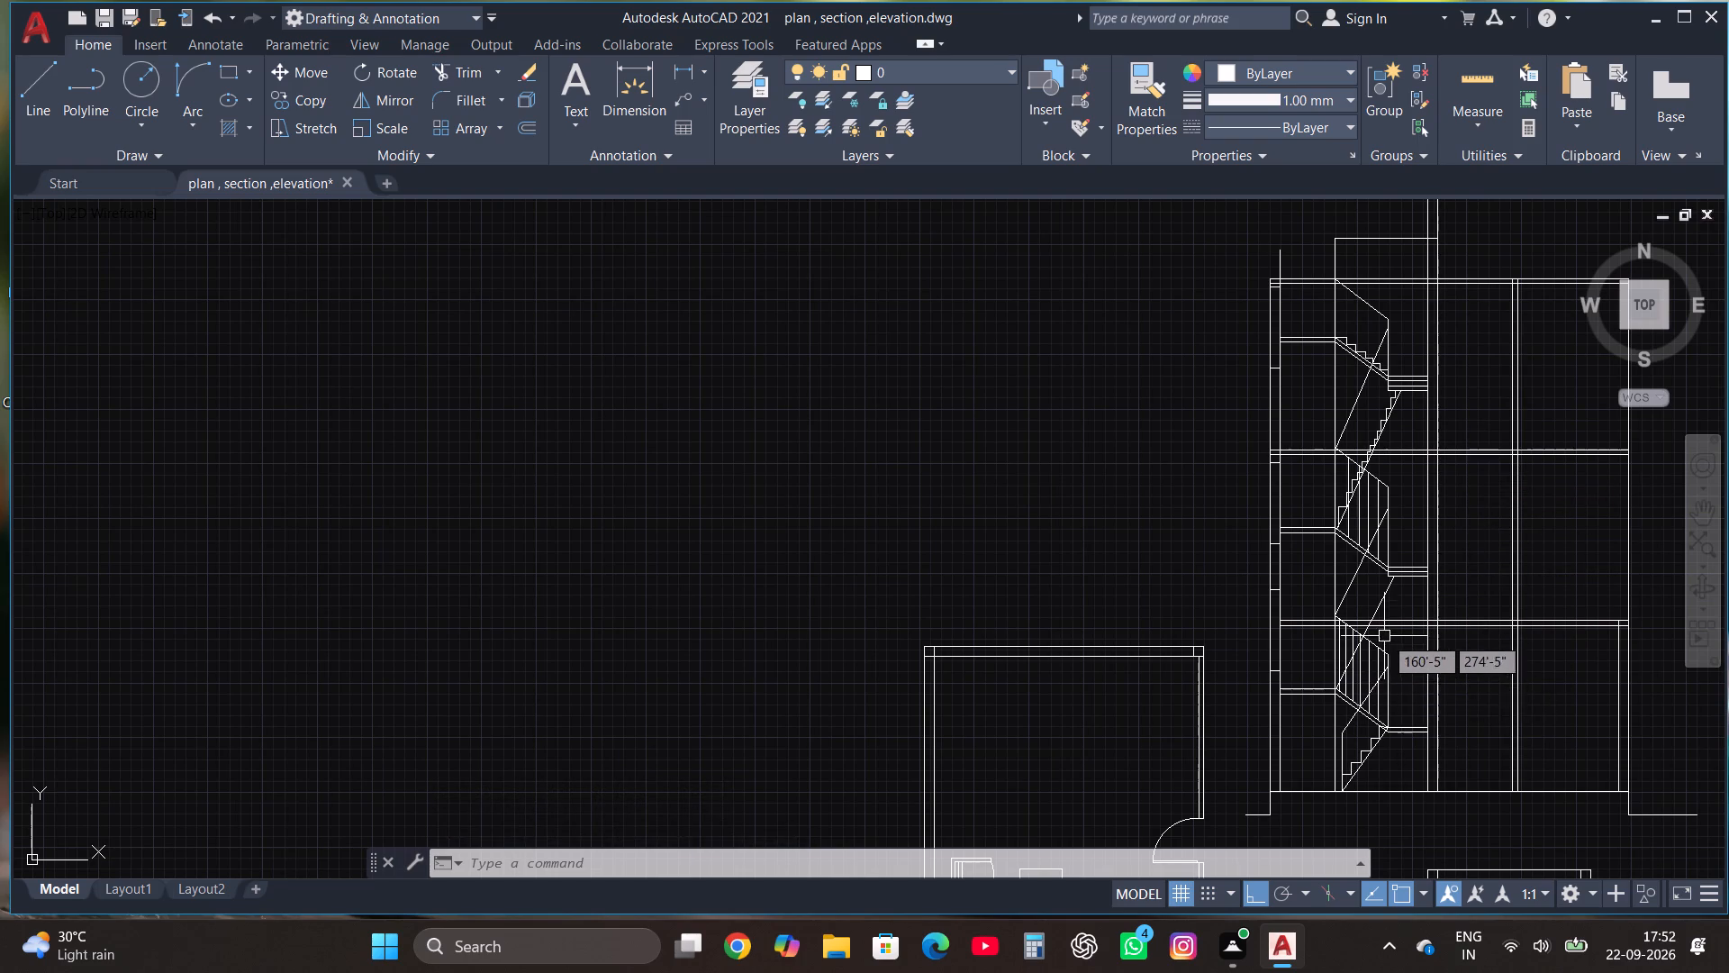
pyautogui.scroll(2, 1384, 634)
pyautogui.click(1359, 587)
pyautogui.click(1413, 488)
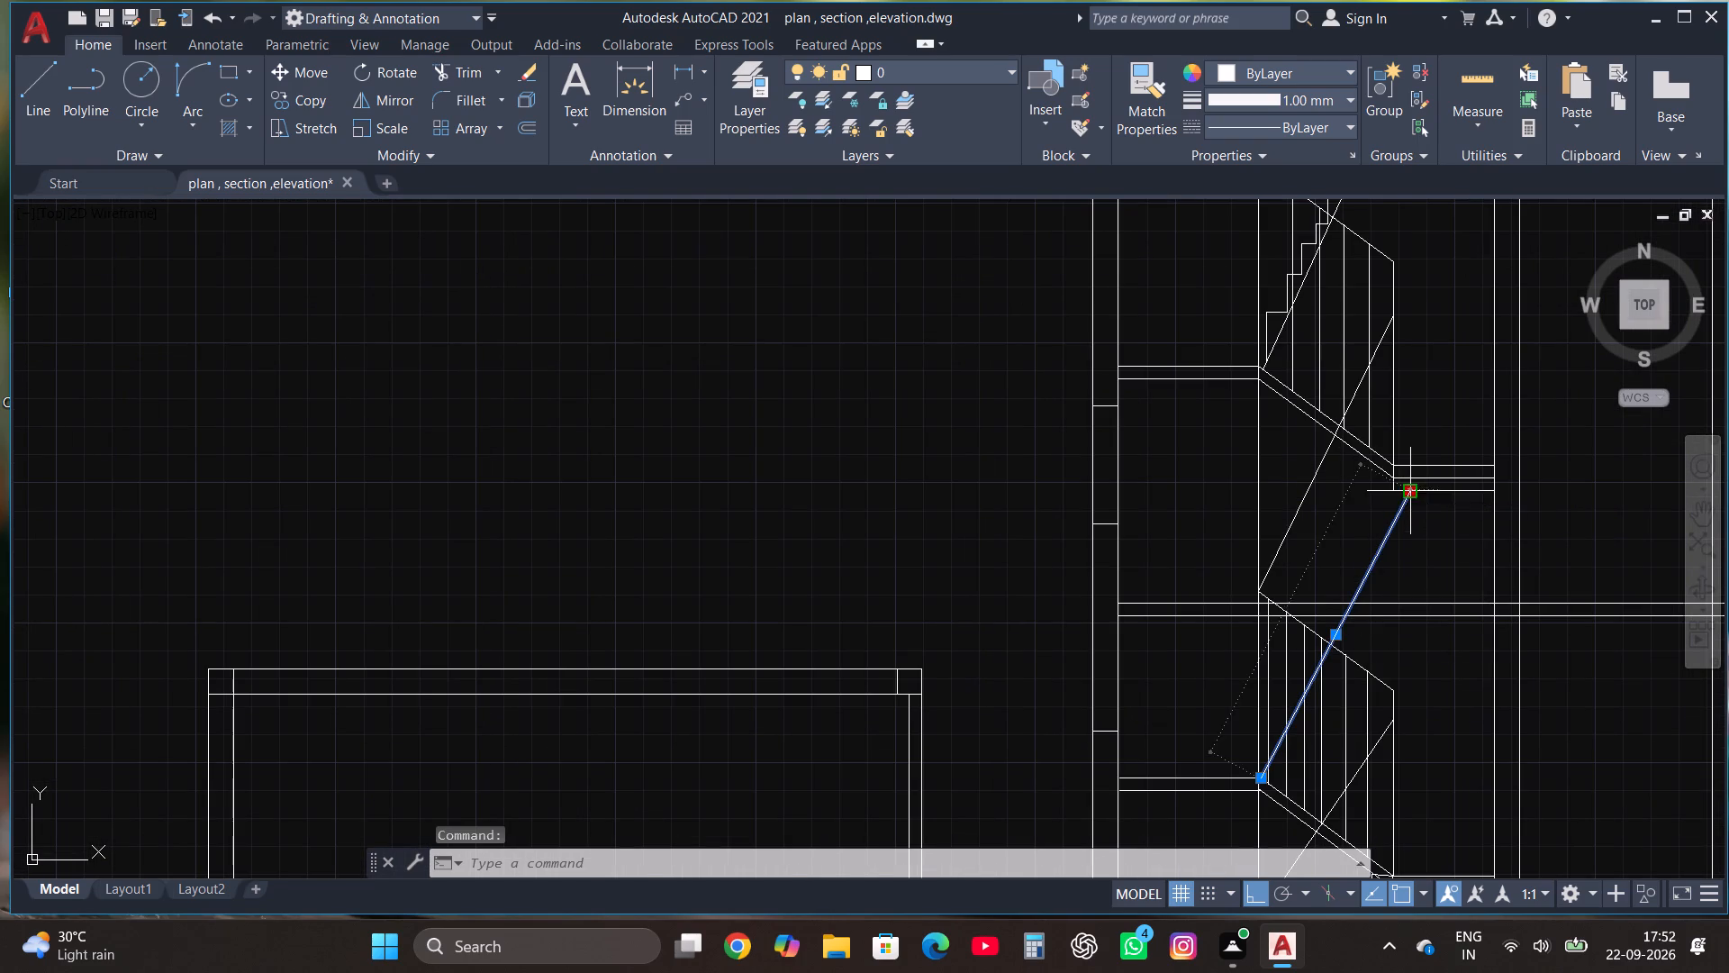
pyautogui.click(1435, 489)
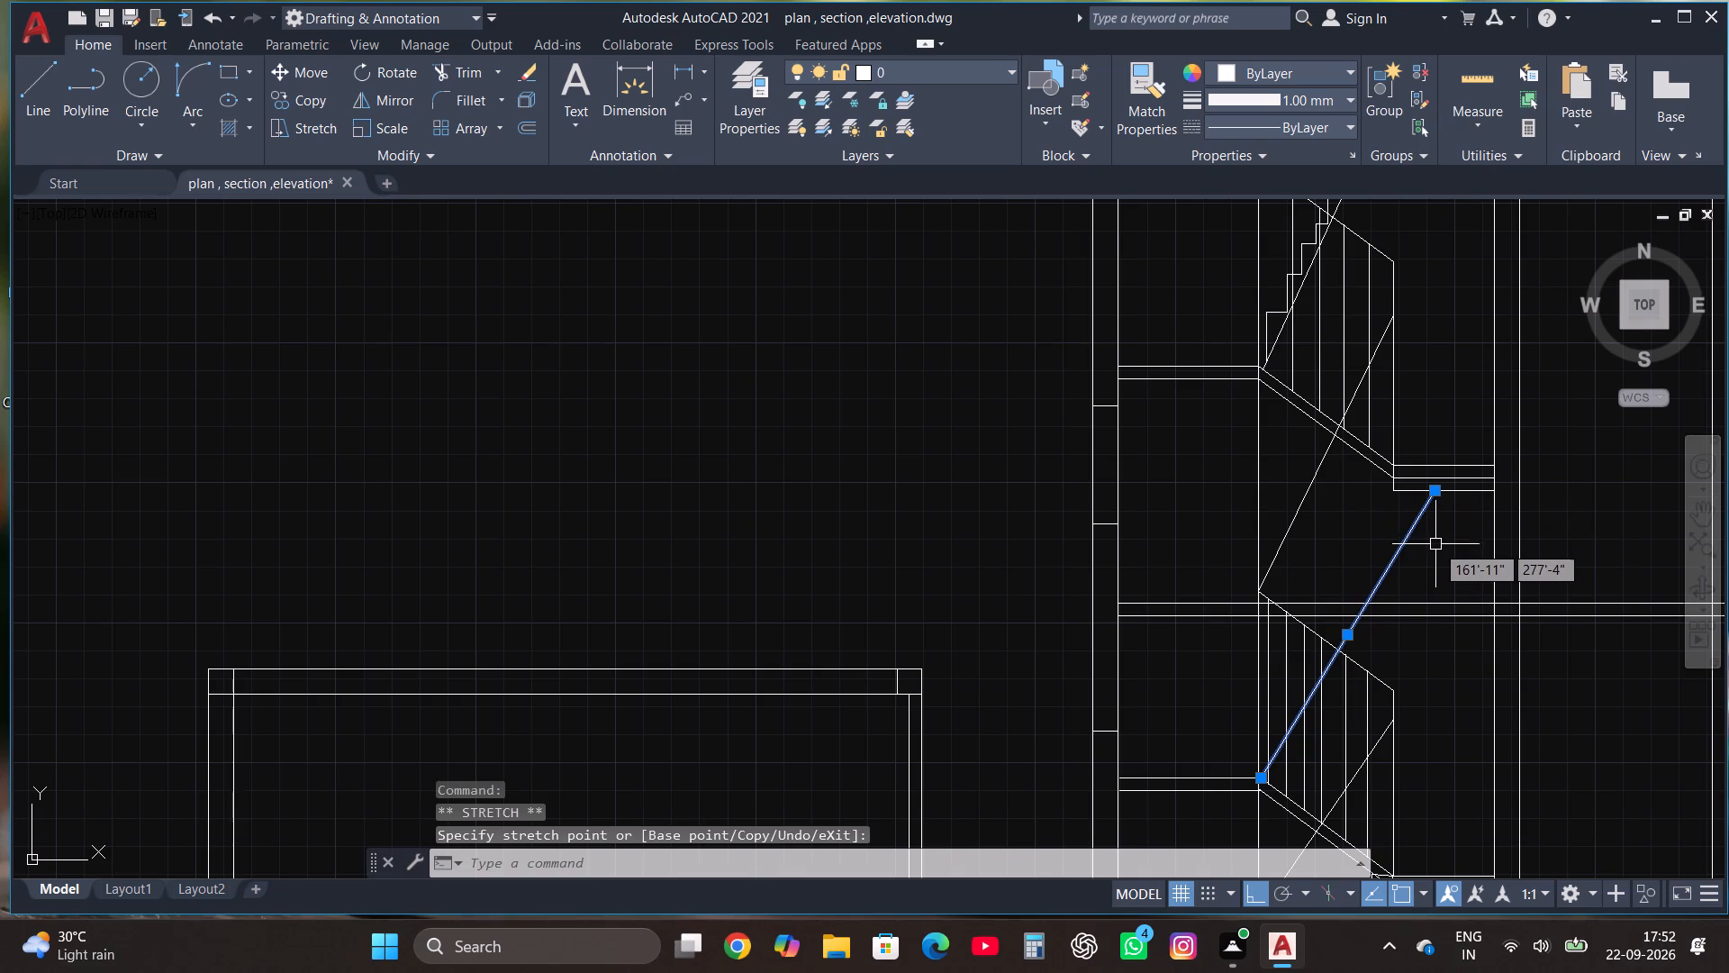
pyautogui.press('Escape')
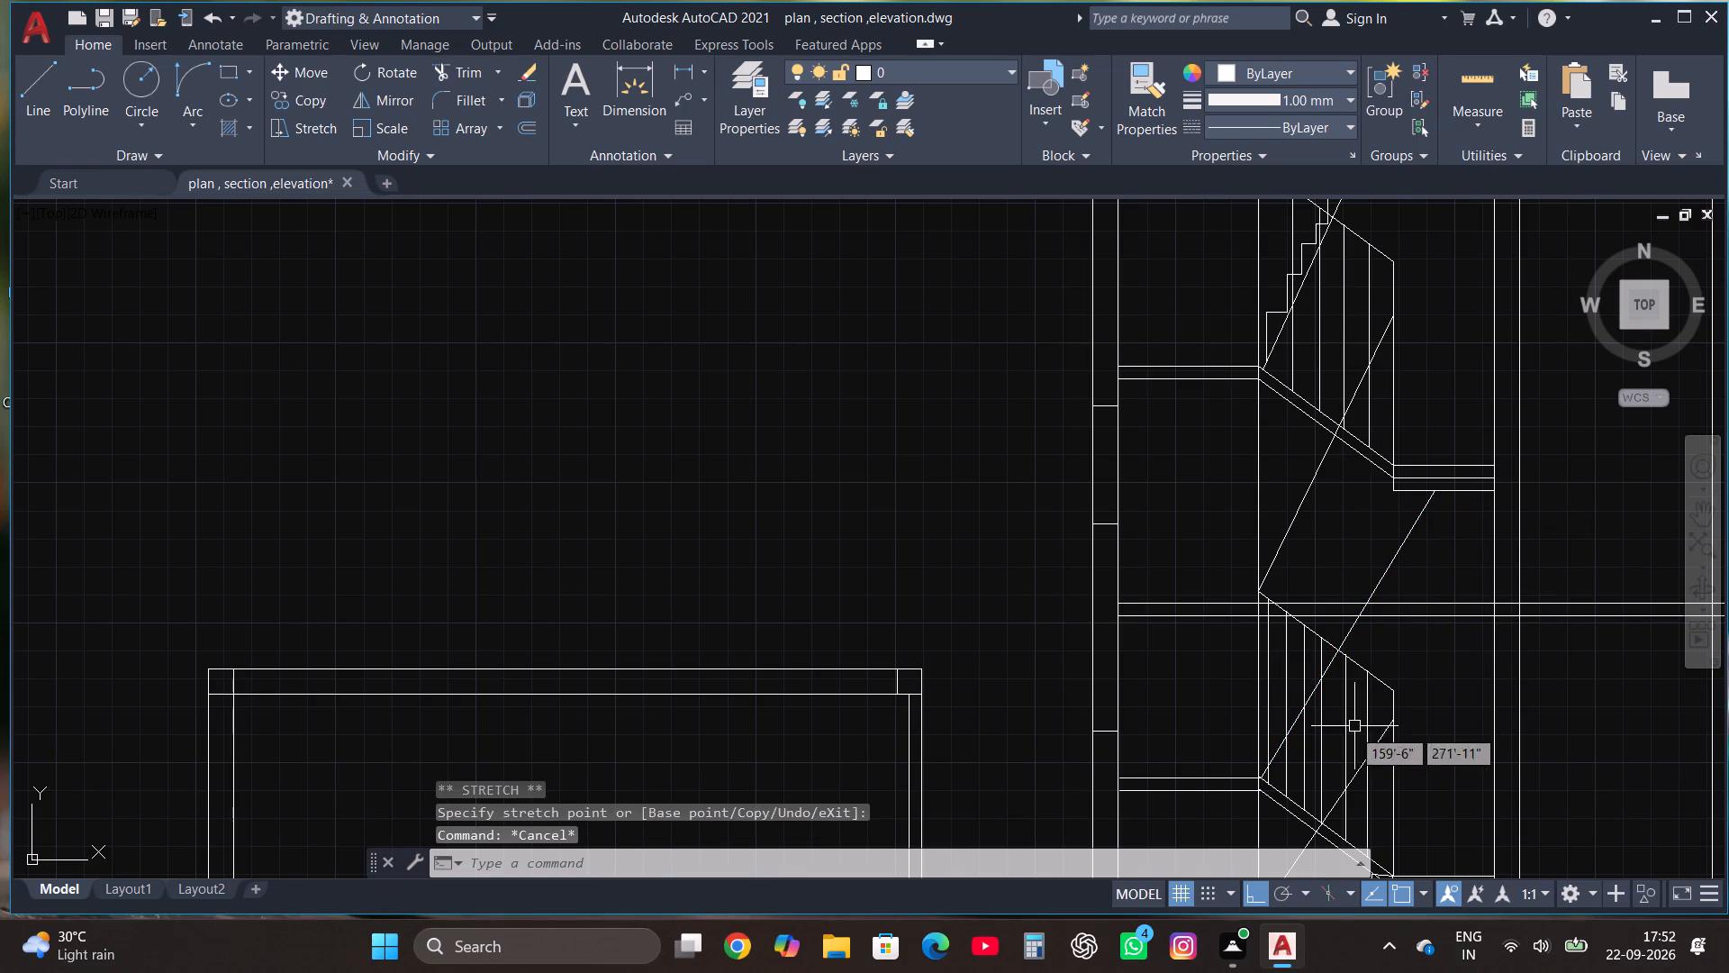
# Draw three steps up the stretched slanted line from the bottom storey's upper landing, with treads about 6" to 9" and risers about 10" to 11".
pyautogui.scroll(1, 1321, 768)
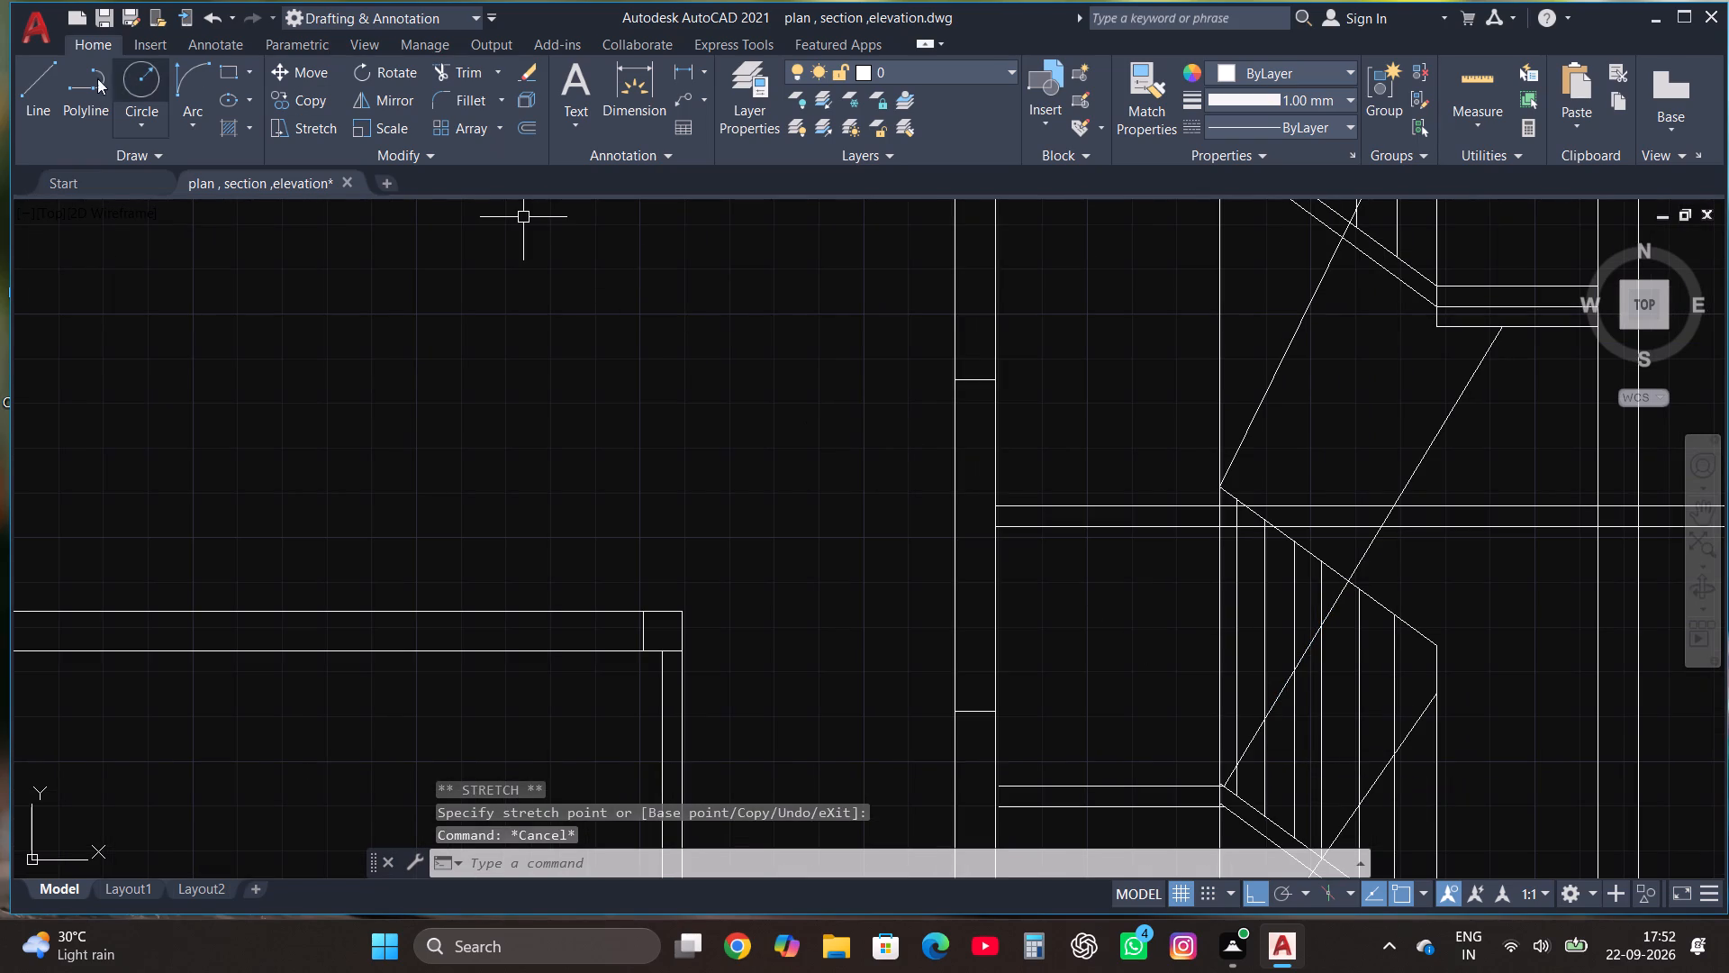
pyautogui.click(50, 82)
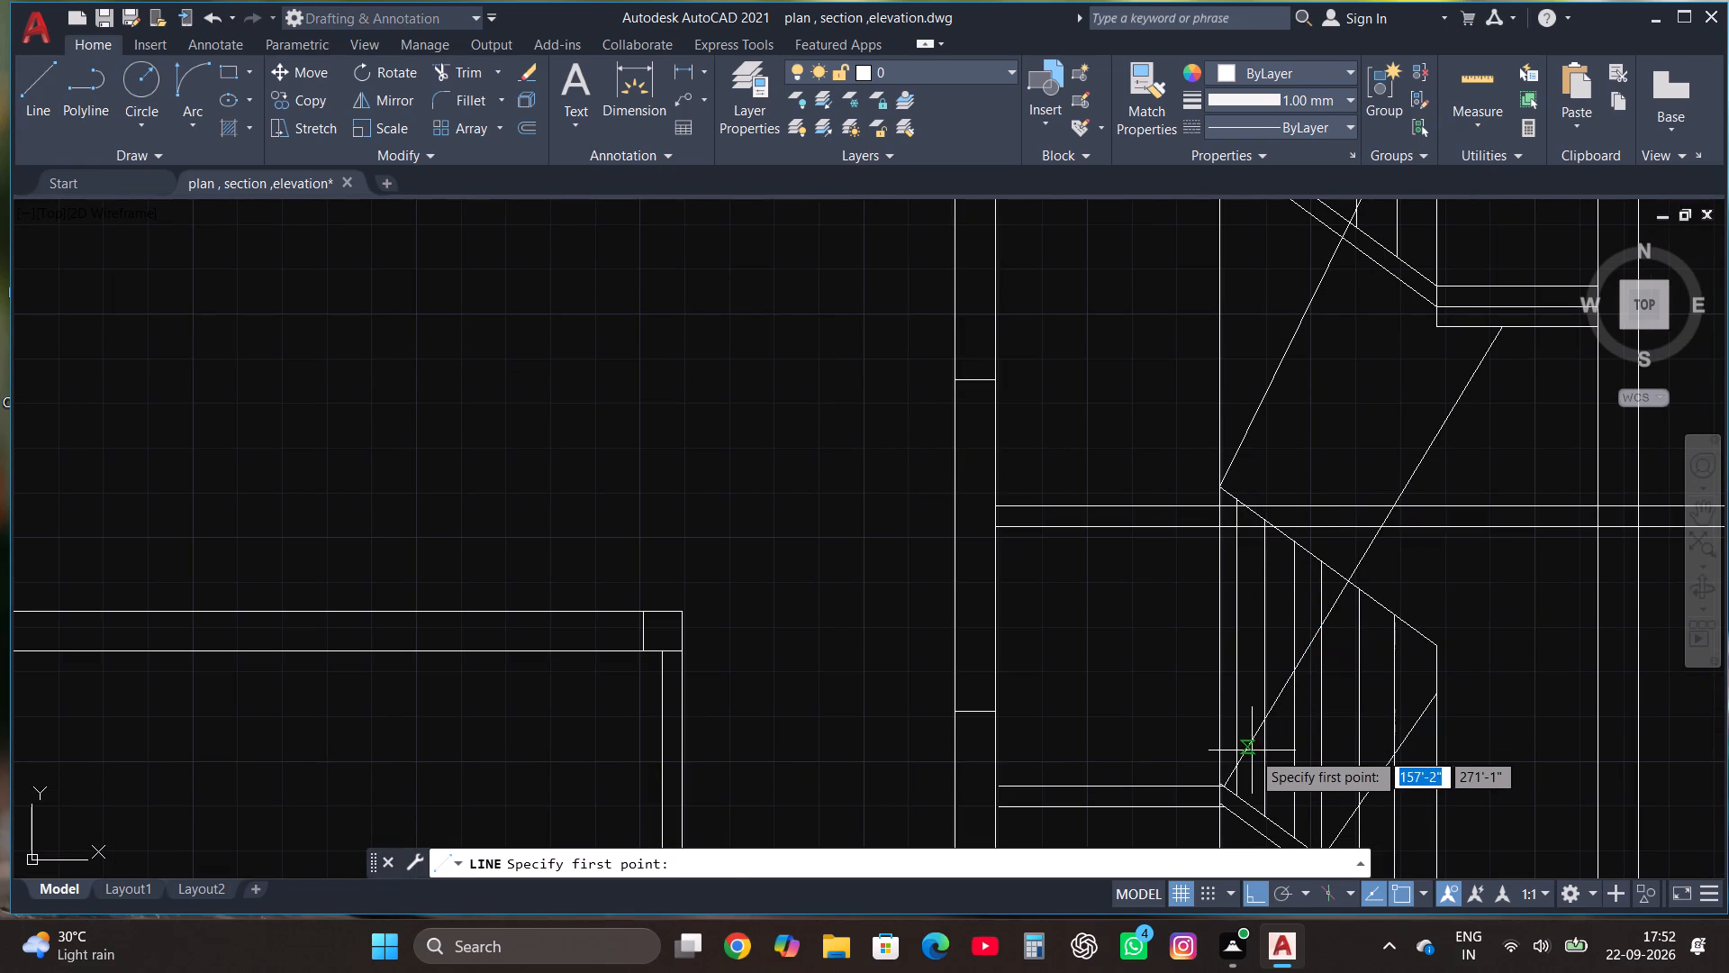
pyautogui.click(1247, 748)
pyautogui.click(1246, 670)
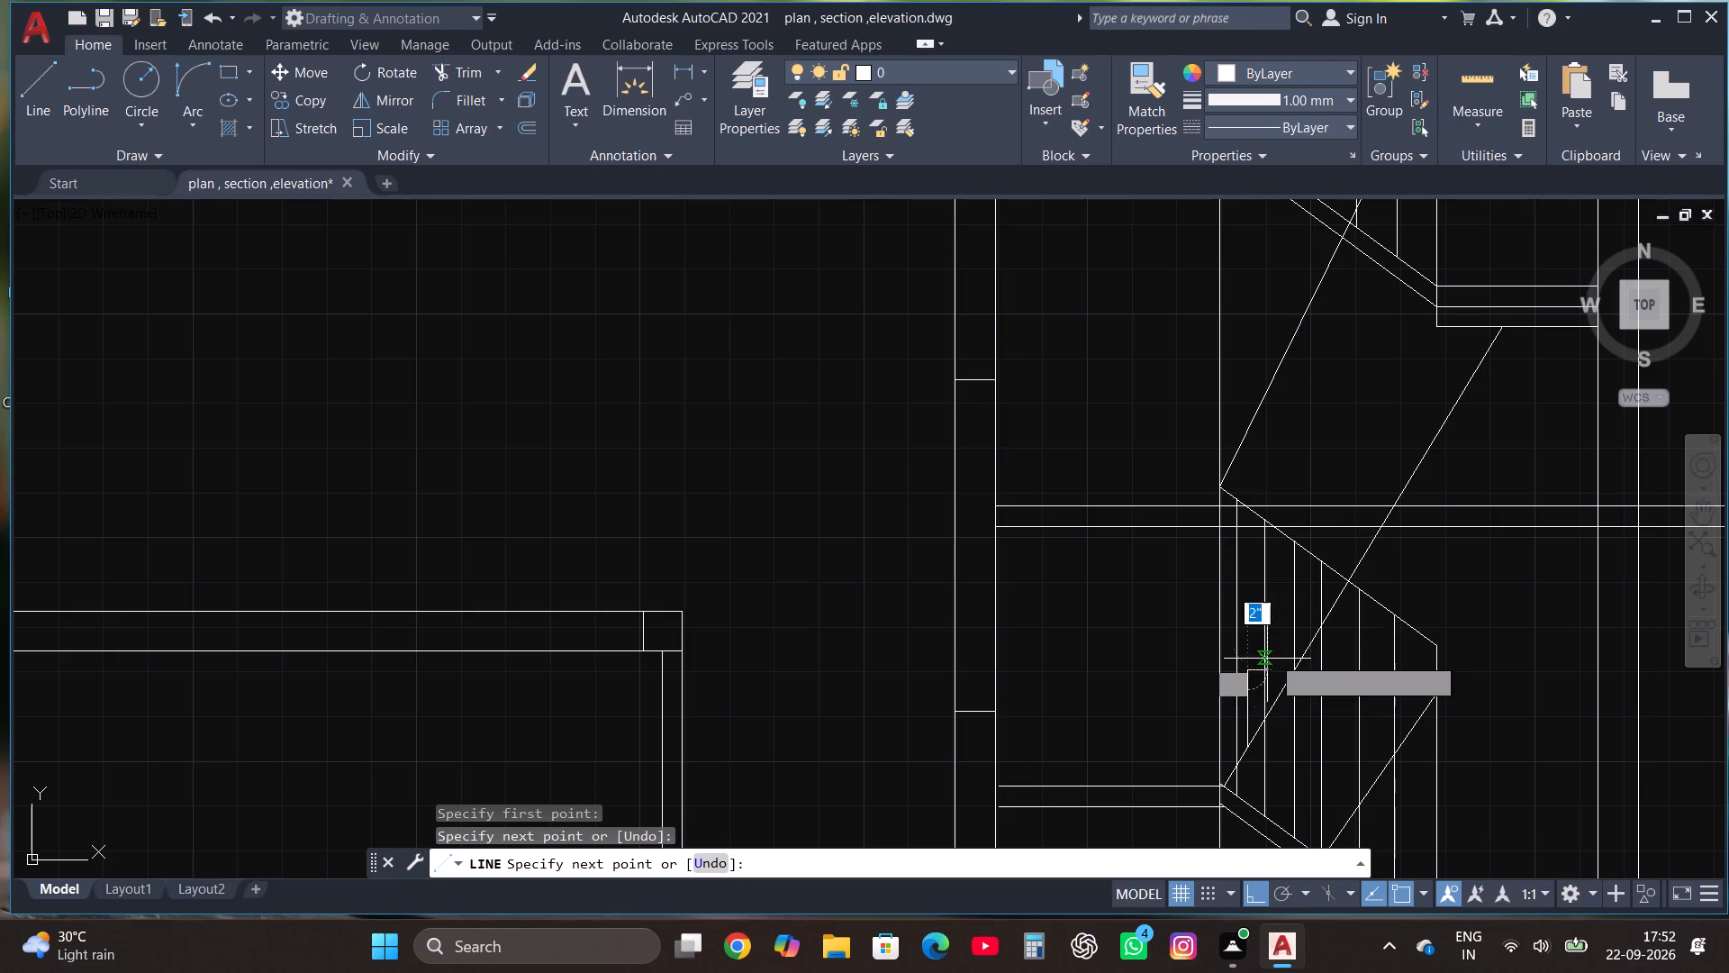
pyautogui.scroll(3, 1277, 668)
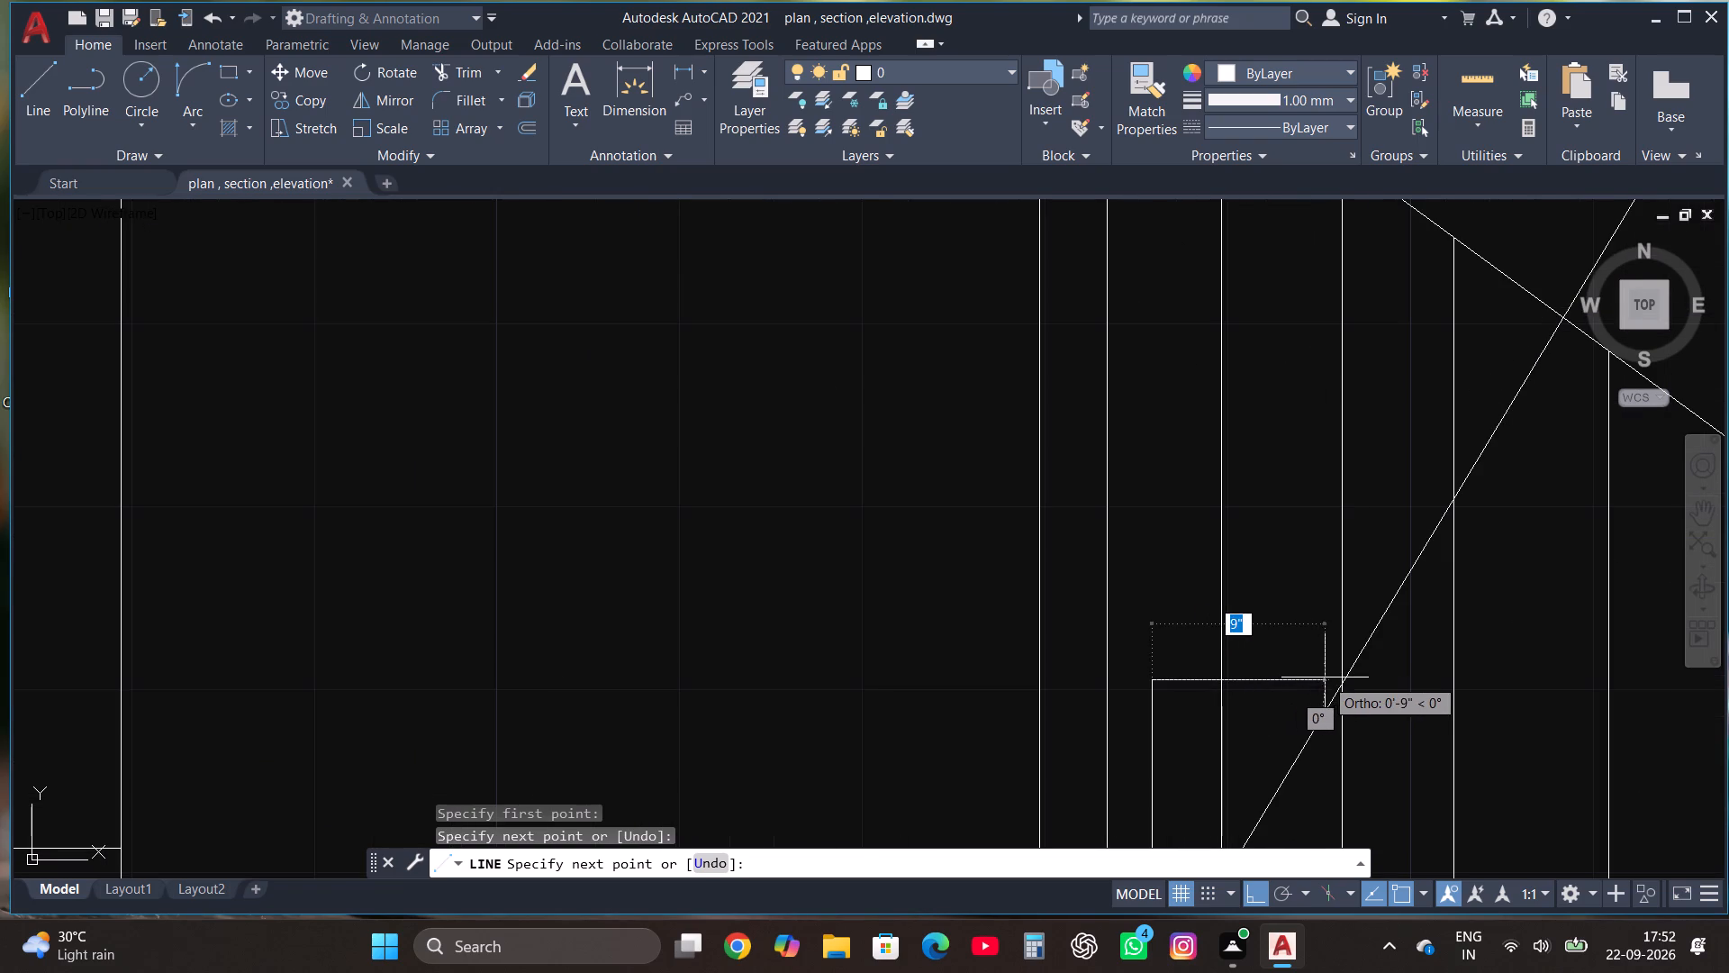
pyautogui.click(1326, 677)
pyautogui.click(1317, 469)
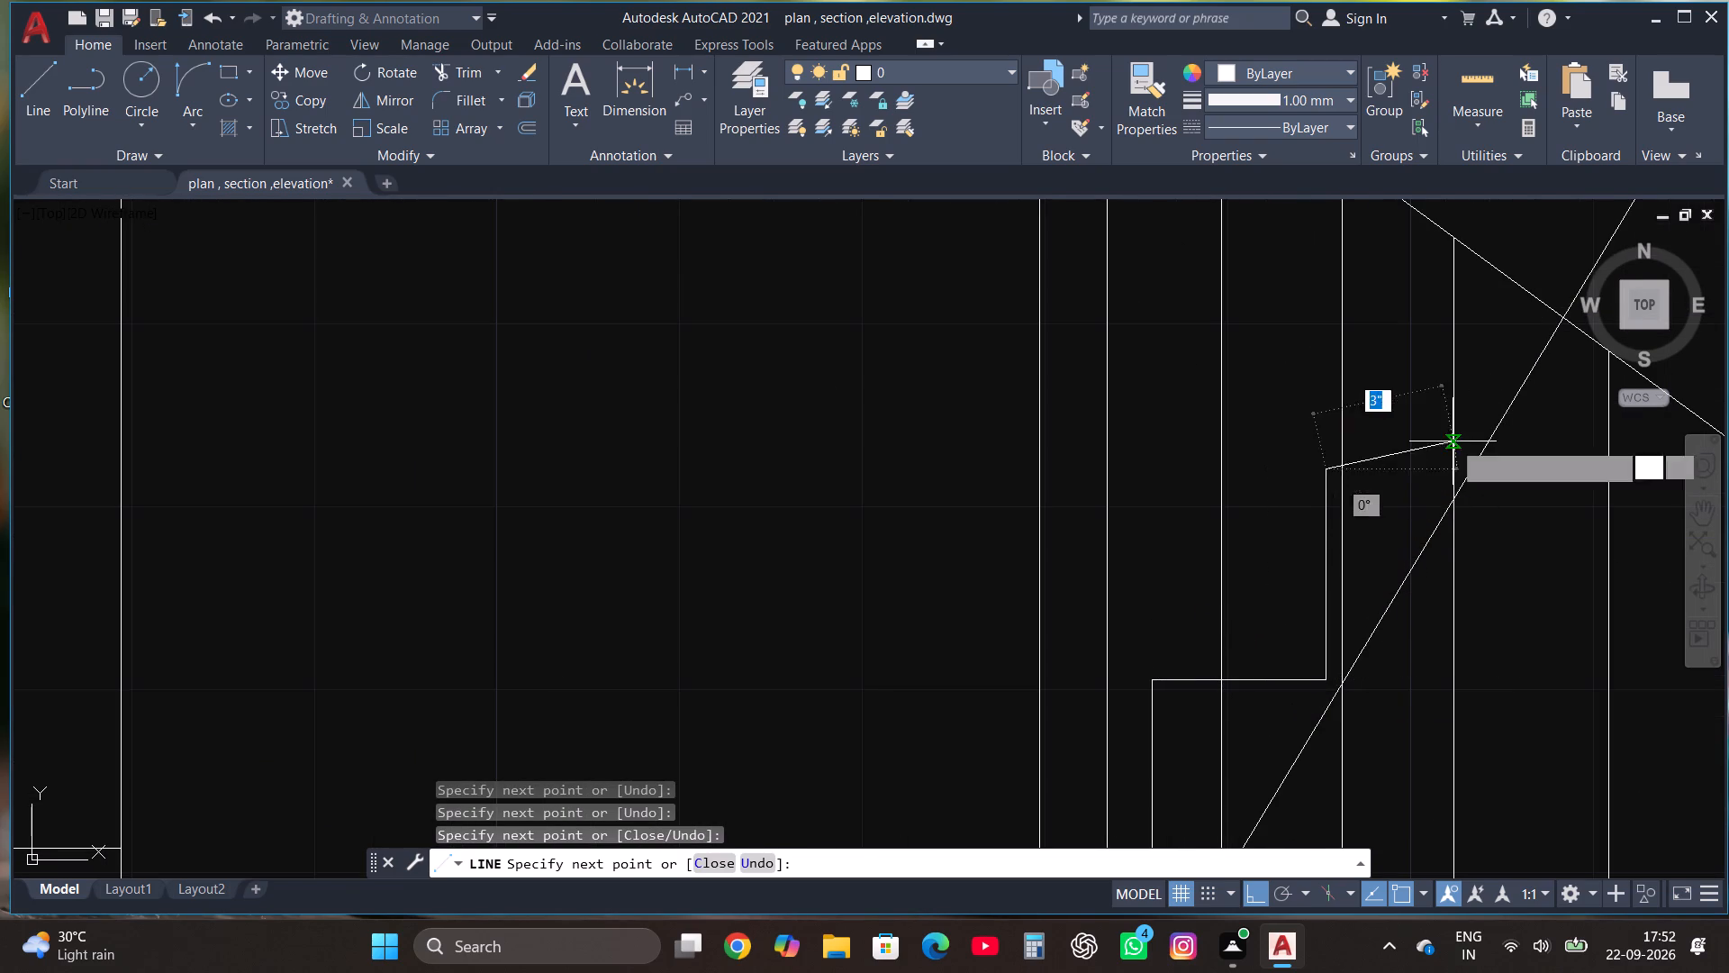
pyautogui.scroll(3, 1462, 444)
pyautogui.click(1461, 473)
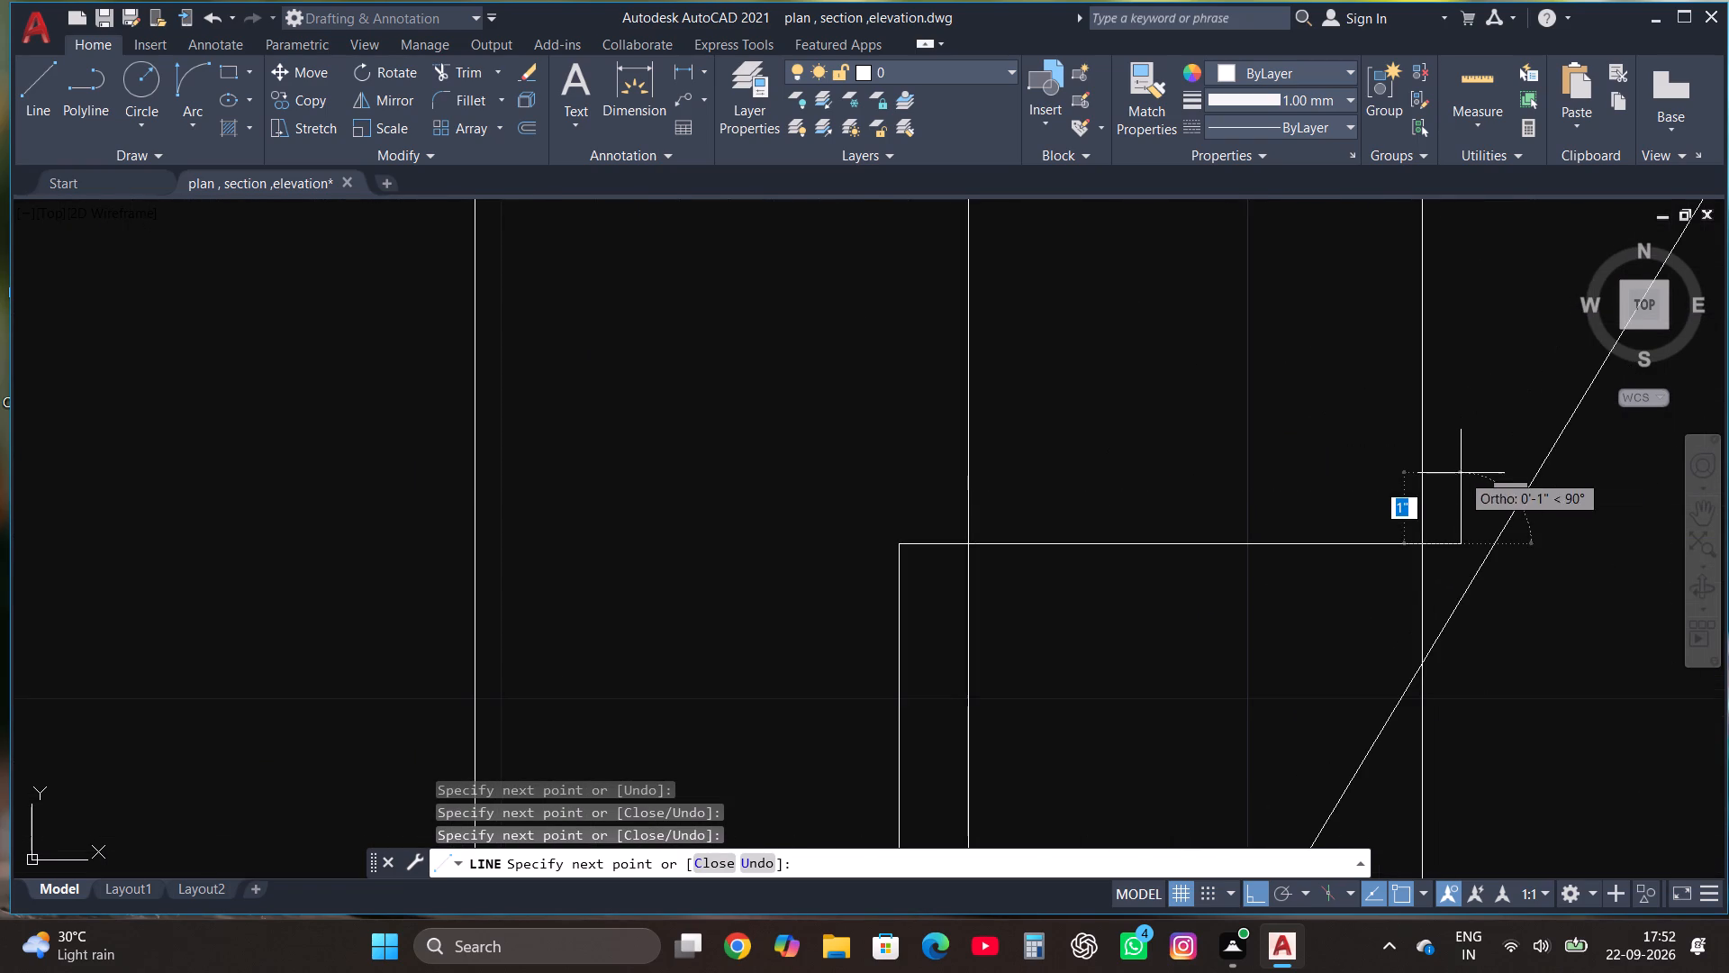
pyautogui.scroll(-6, 1459, 491)
pyautogui.scroll(2, 1466, 438)
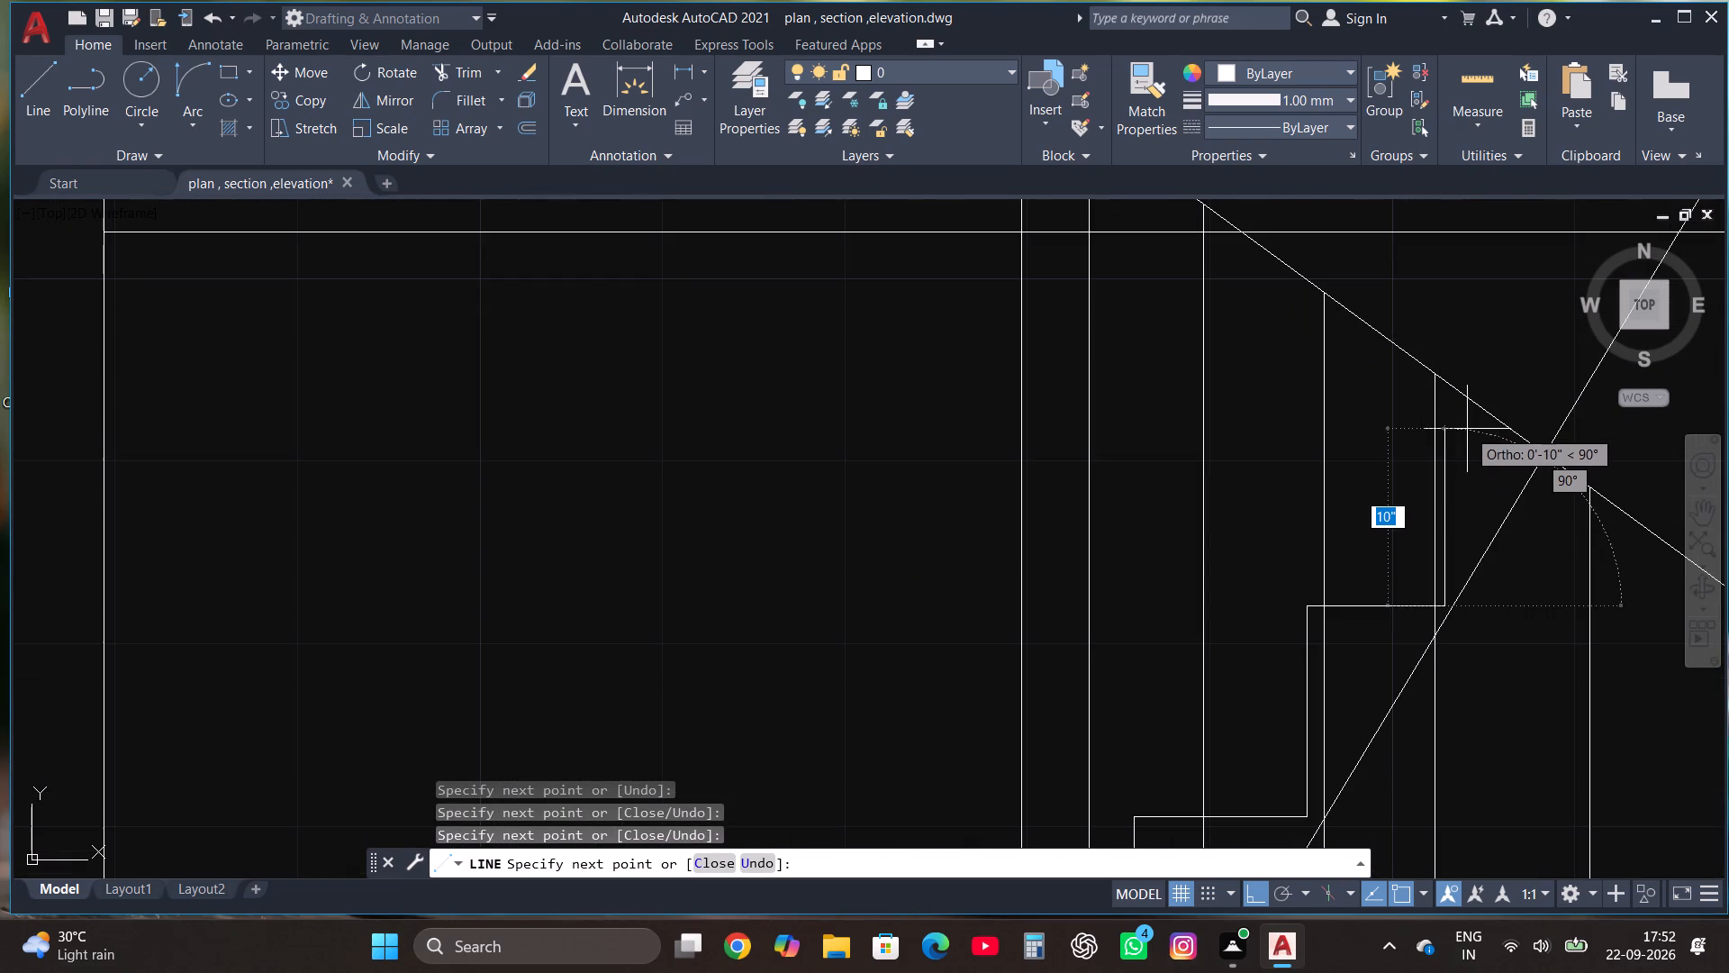
pyautogui.click(1459, 429)
pyautogui.click(1551, 428)
# Continue the stair up the slanted line with three more steps, with risers about 9" to 12" and treads about 6" to 7".
pyautogui.scroll(-2, 1415, 556)
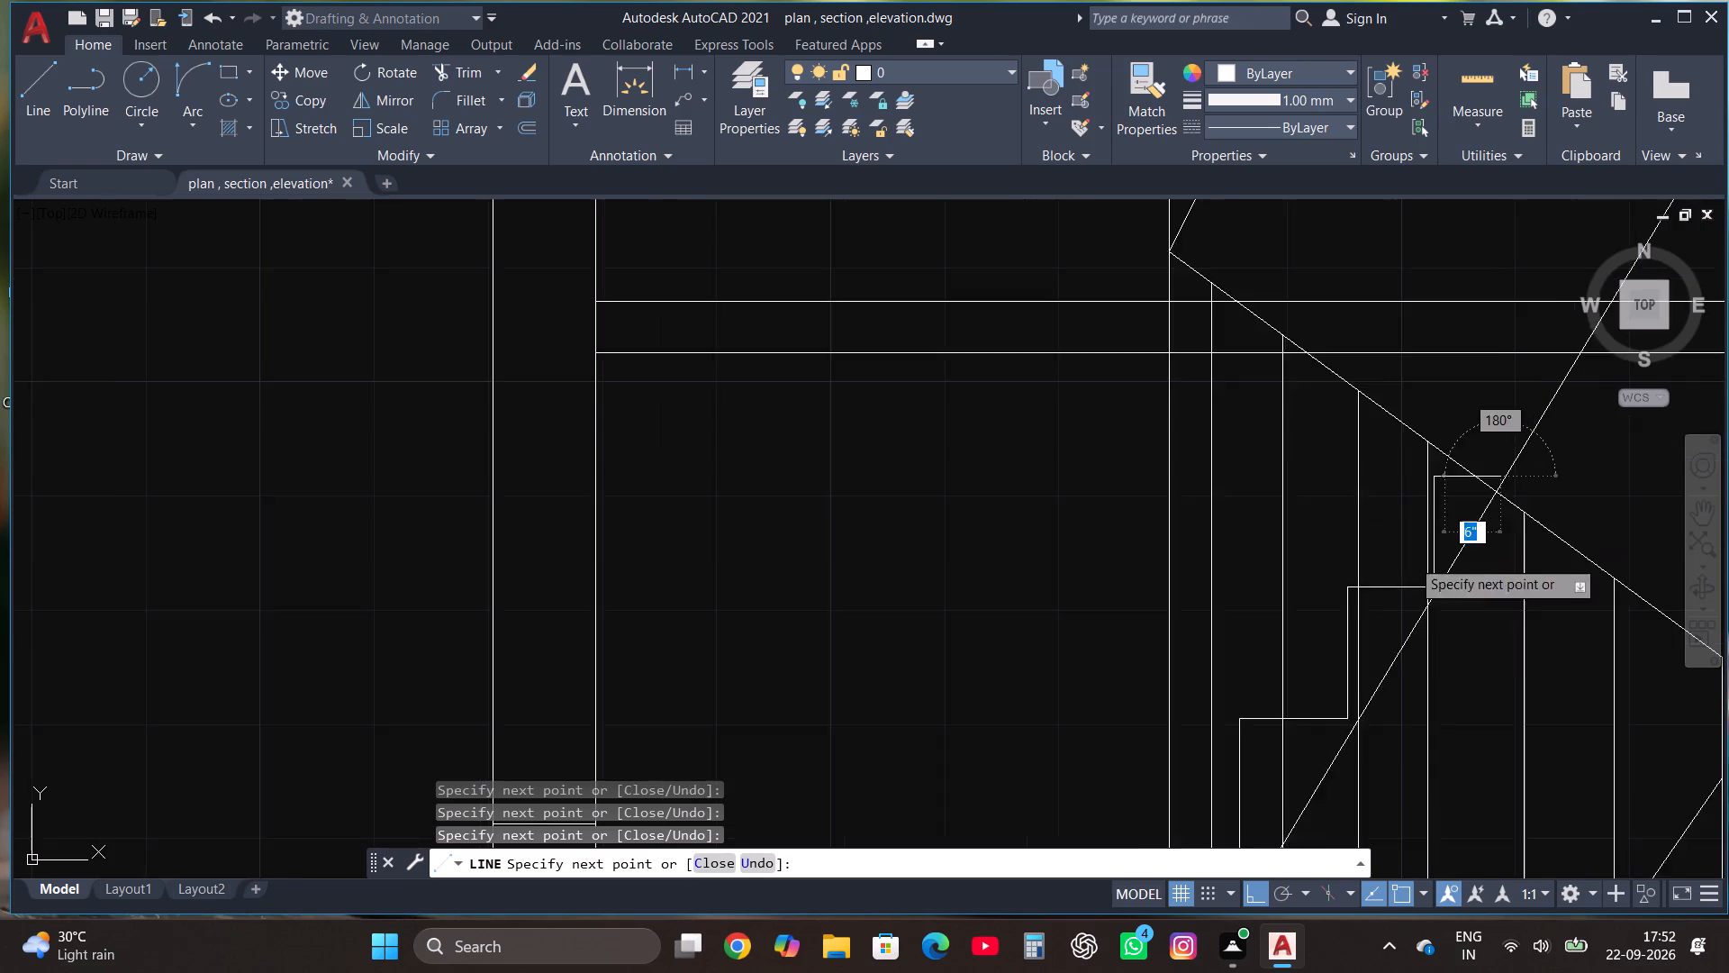
pyautogui.scroll(-1, 1411, 566)
pyautogui.scroll(2, 1446, 496)
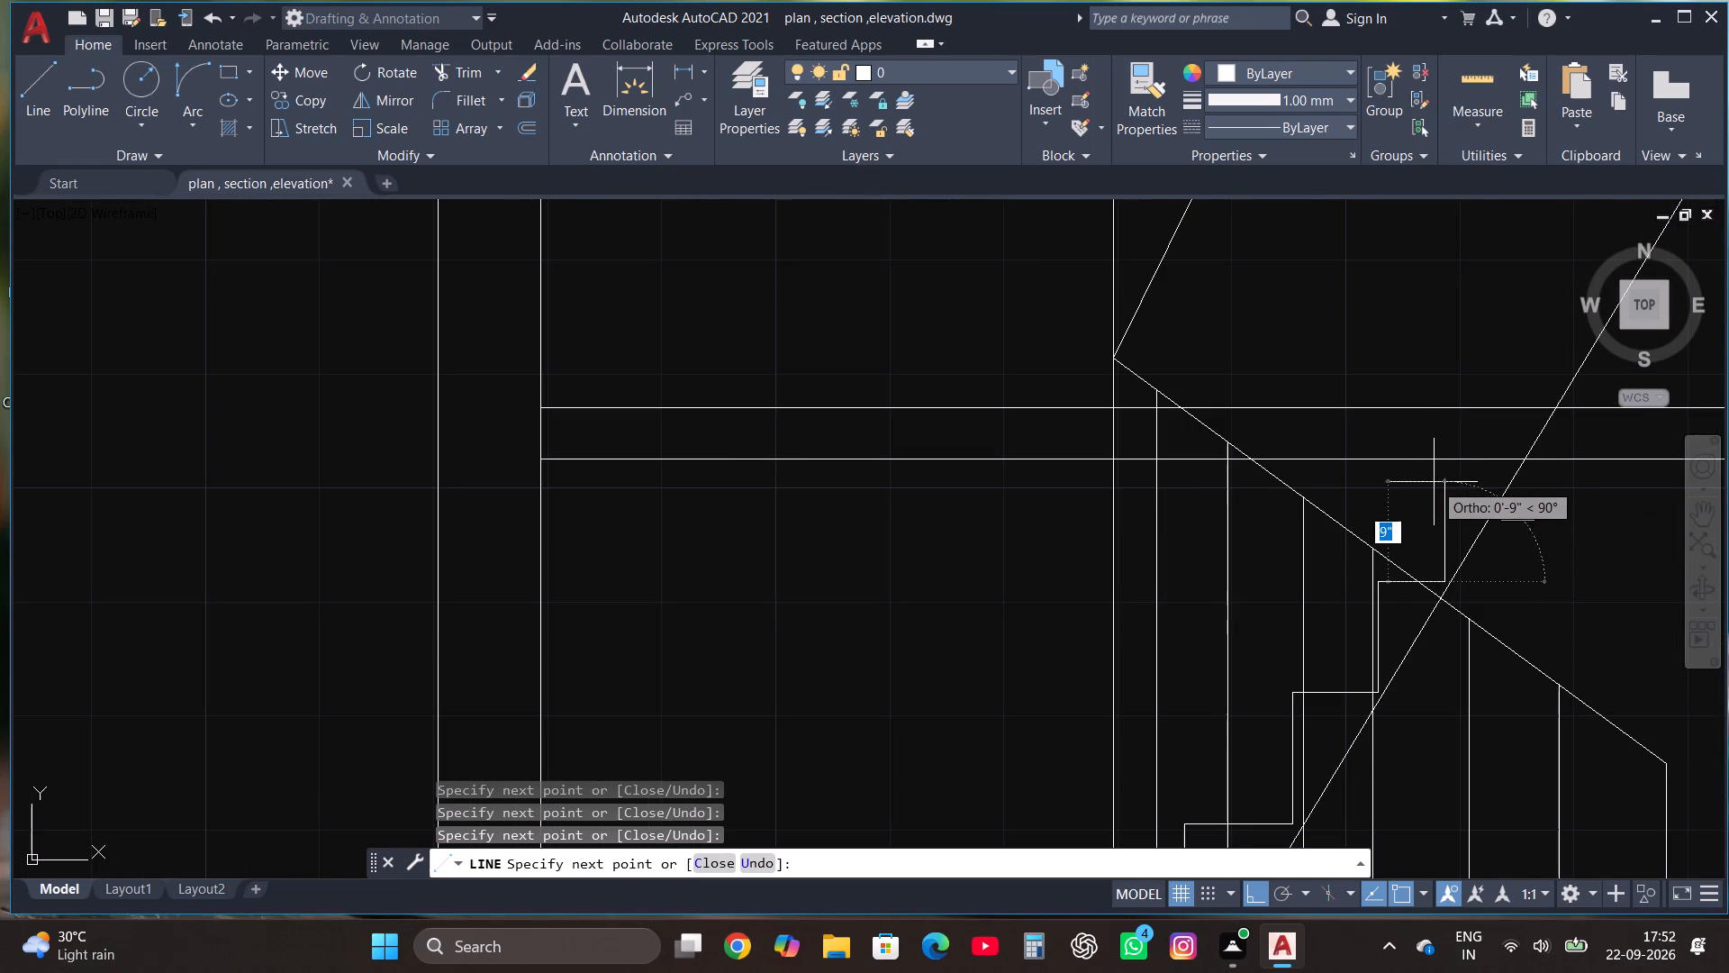
pyautogui.click(1436, 478)
pyautogui.click(1508, 467)
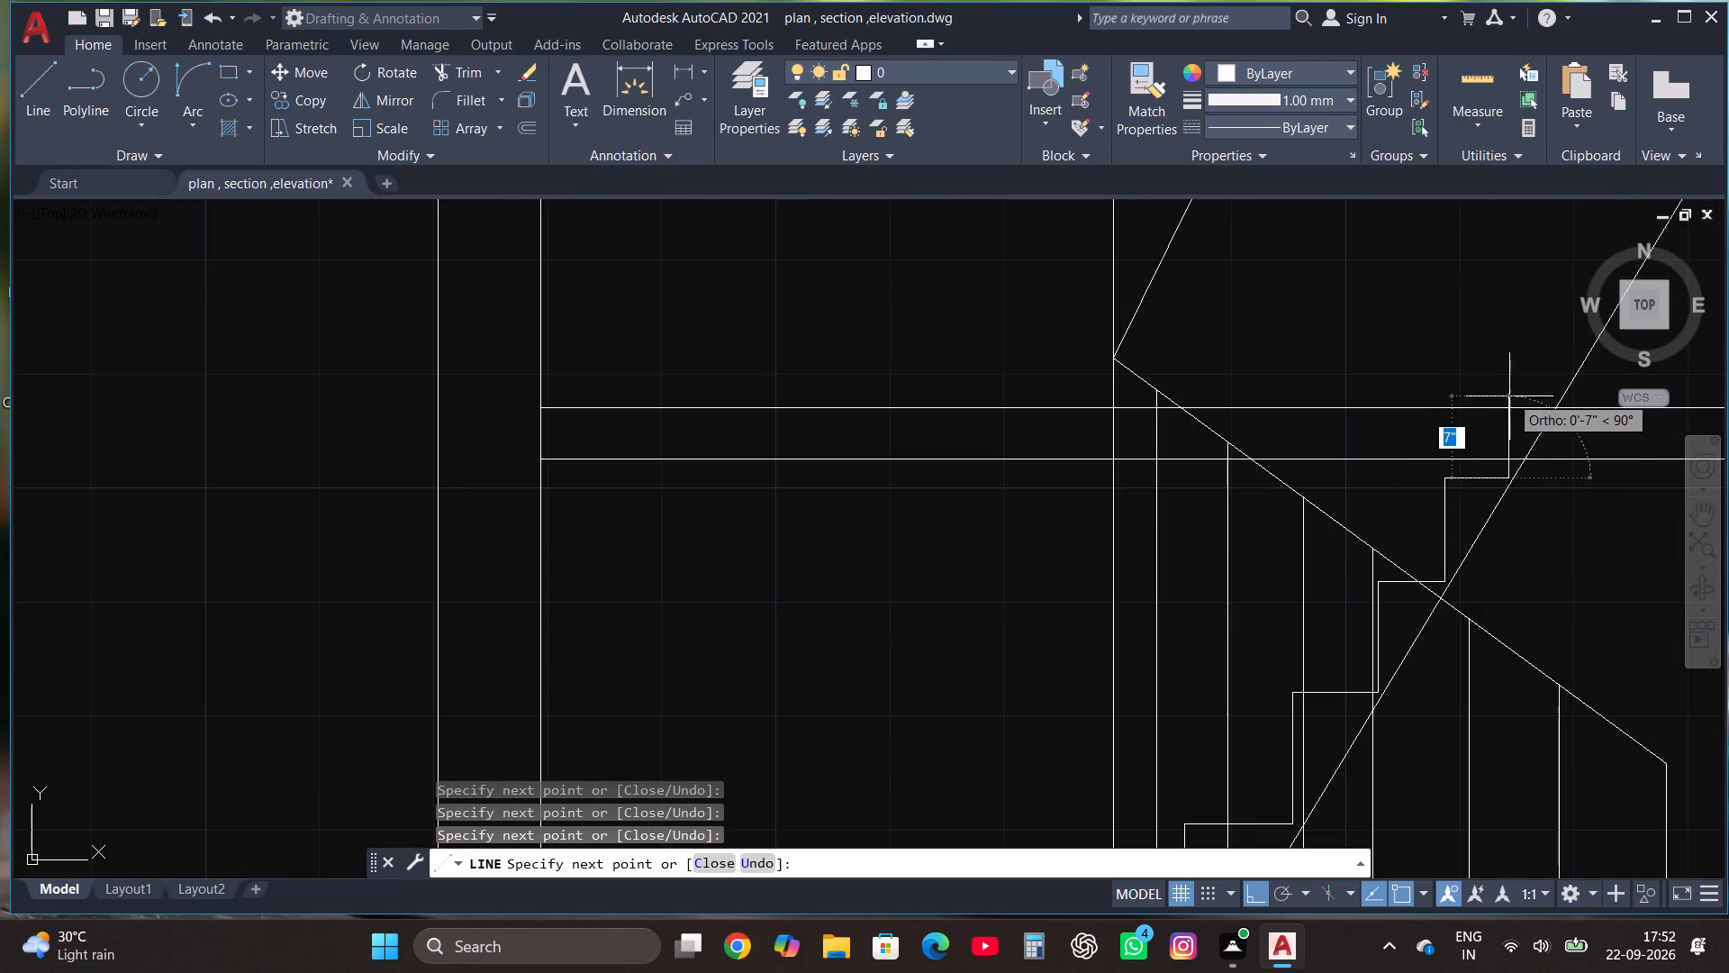
pyautogui.click(1497, 350)
pyautogui.scroll(-4, 1522, 362)
pyautogui.scroll(4, 1549, 330)
pyautogui.click(1420, 524)
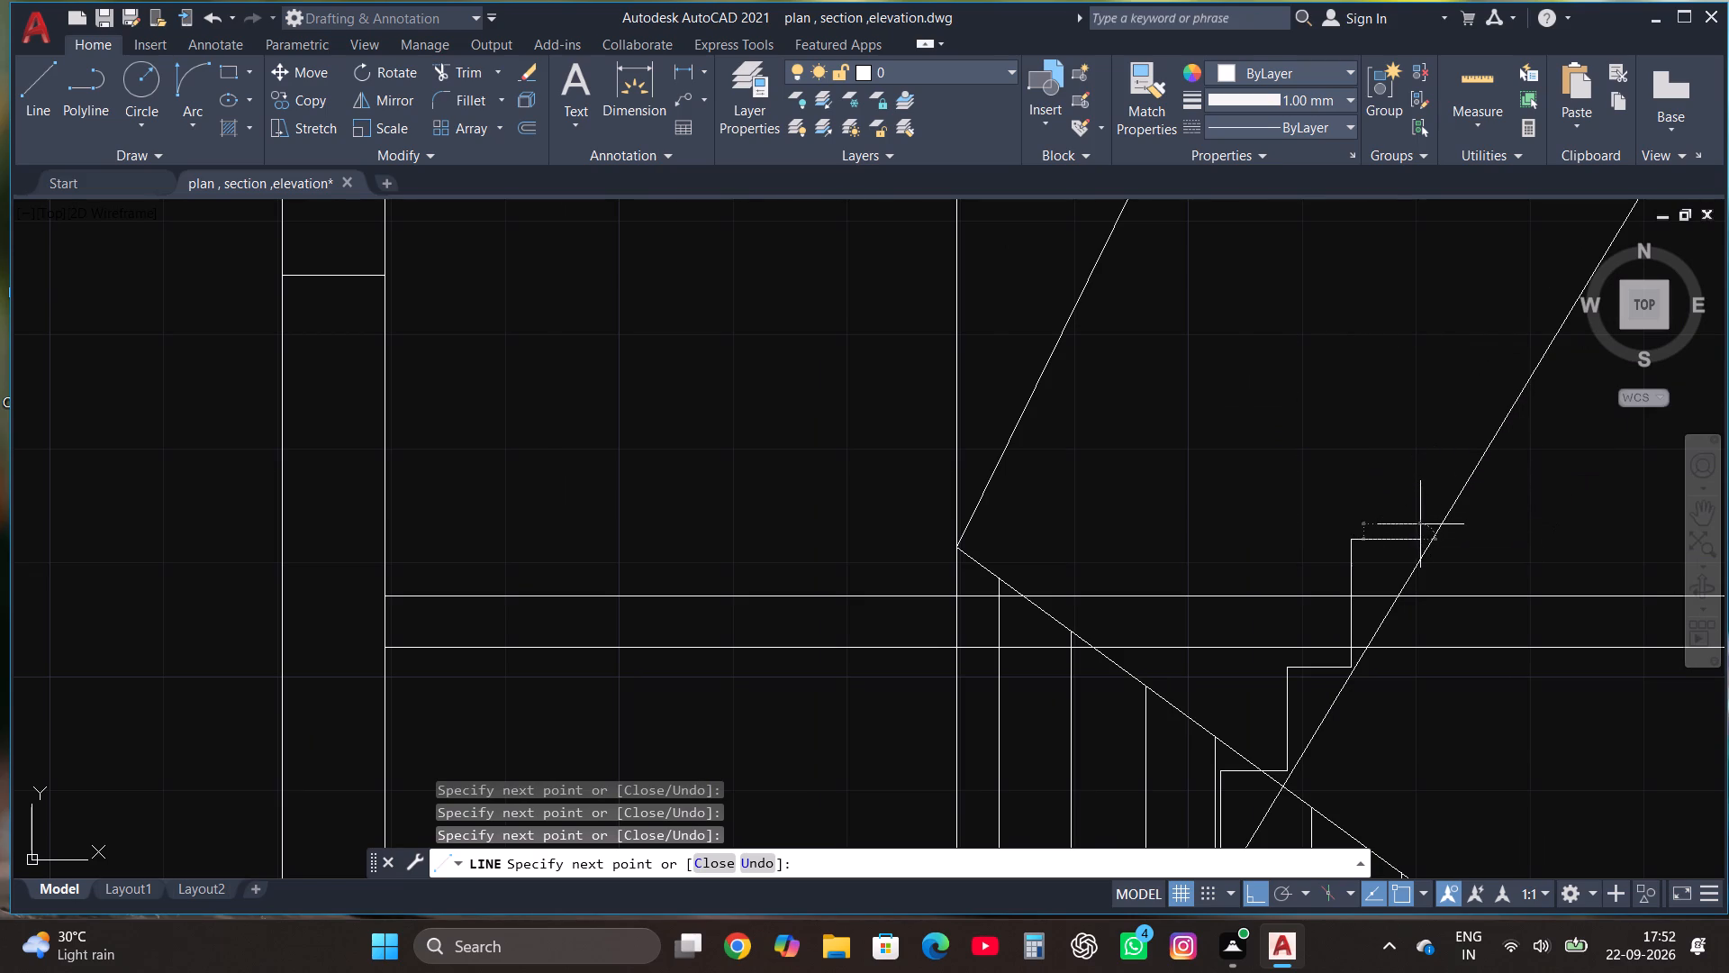
pyautogui.click(1418, 402)
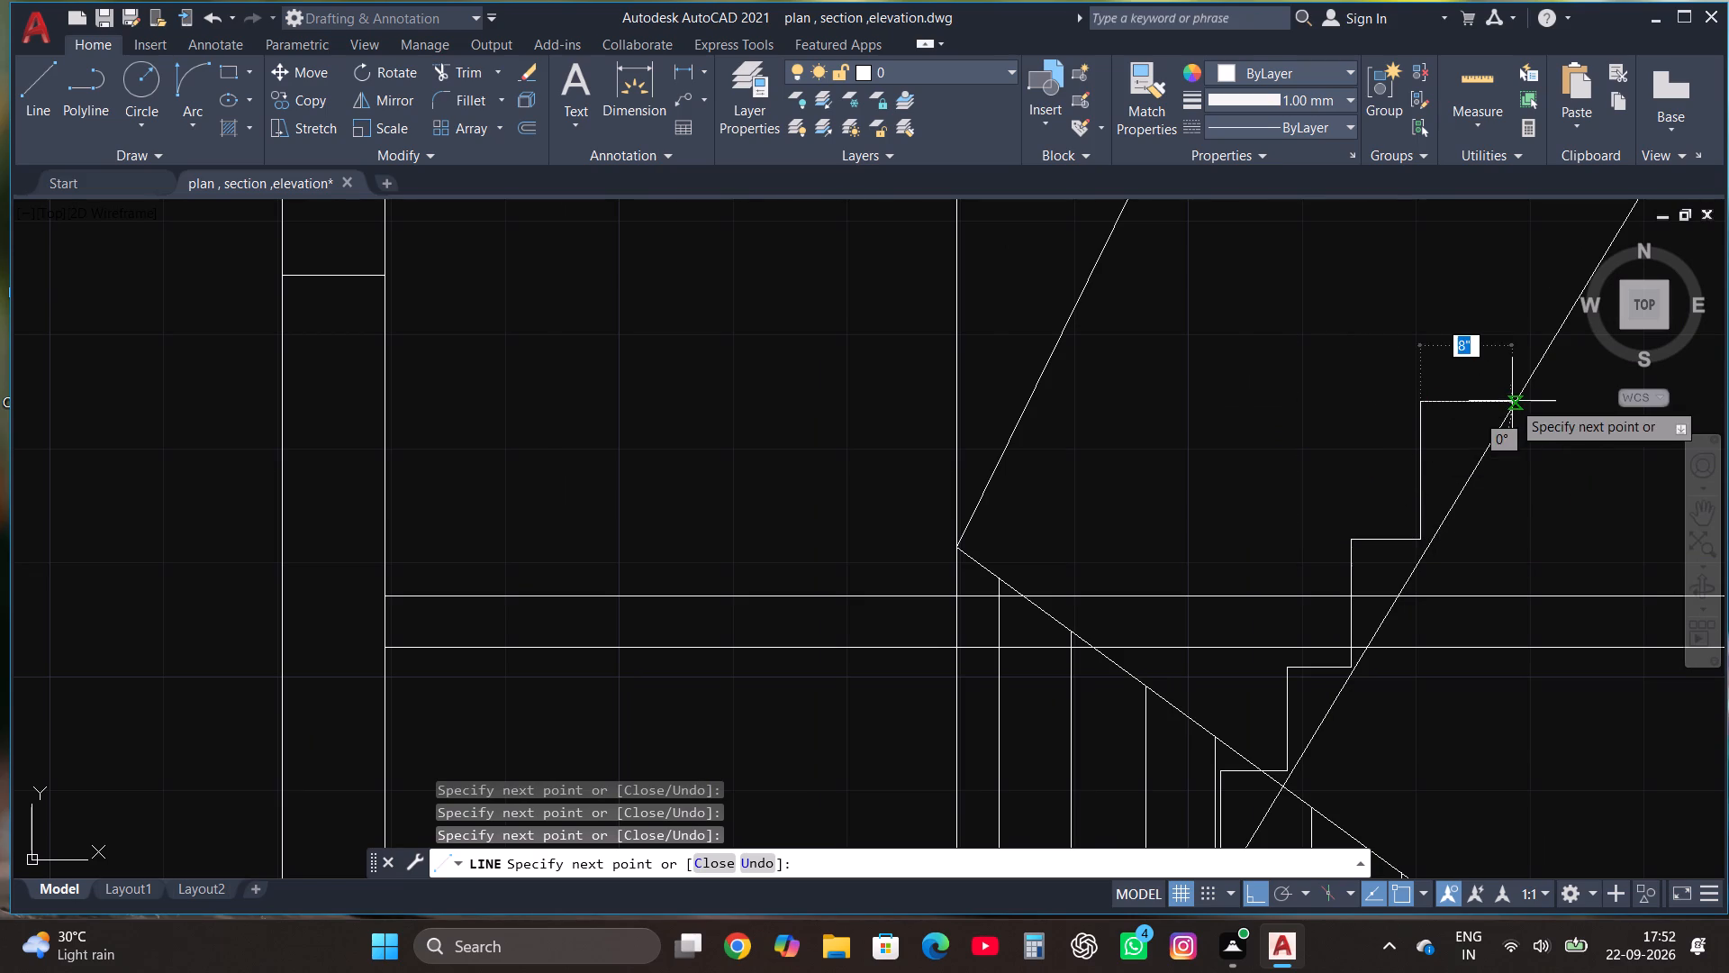
pyautogui.click(1498, 403)
# Add one more step about 11" high and 7" deep, and end the stair with a riser meeting the landing's underside.
pyautogui.scroll(-3, 1483, 512)
pyautogui.scroll(2, 1490, 459)
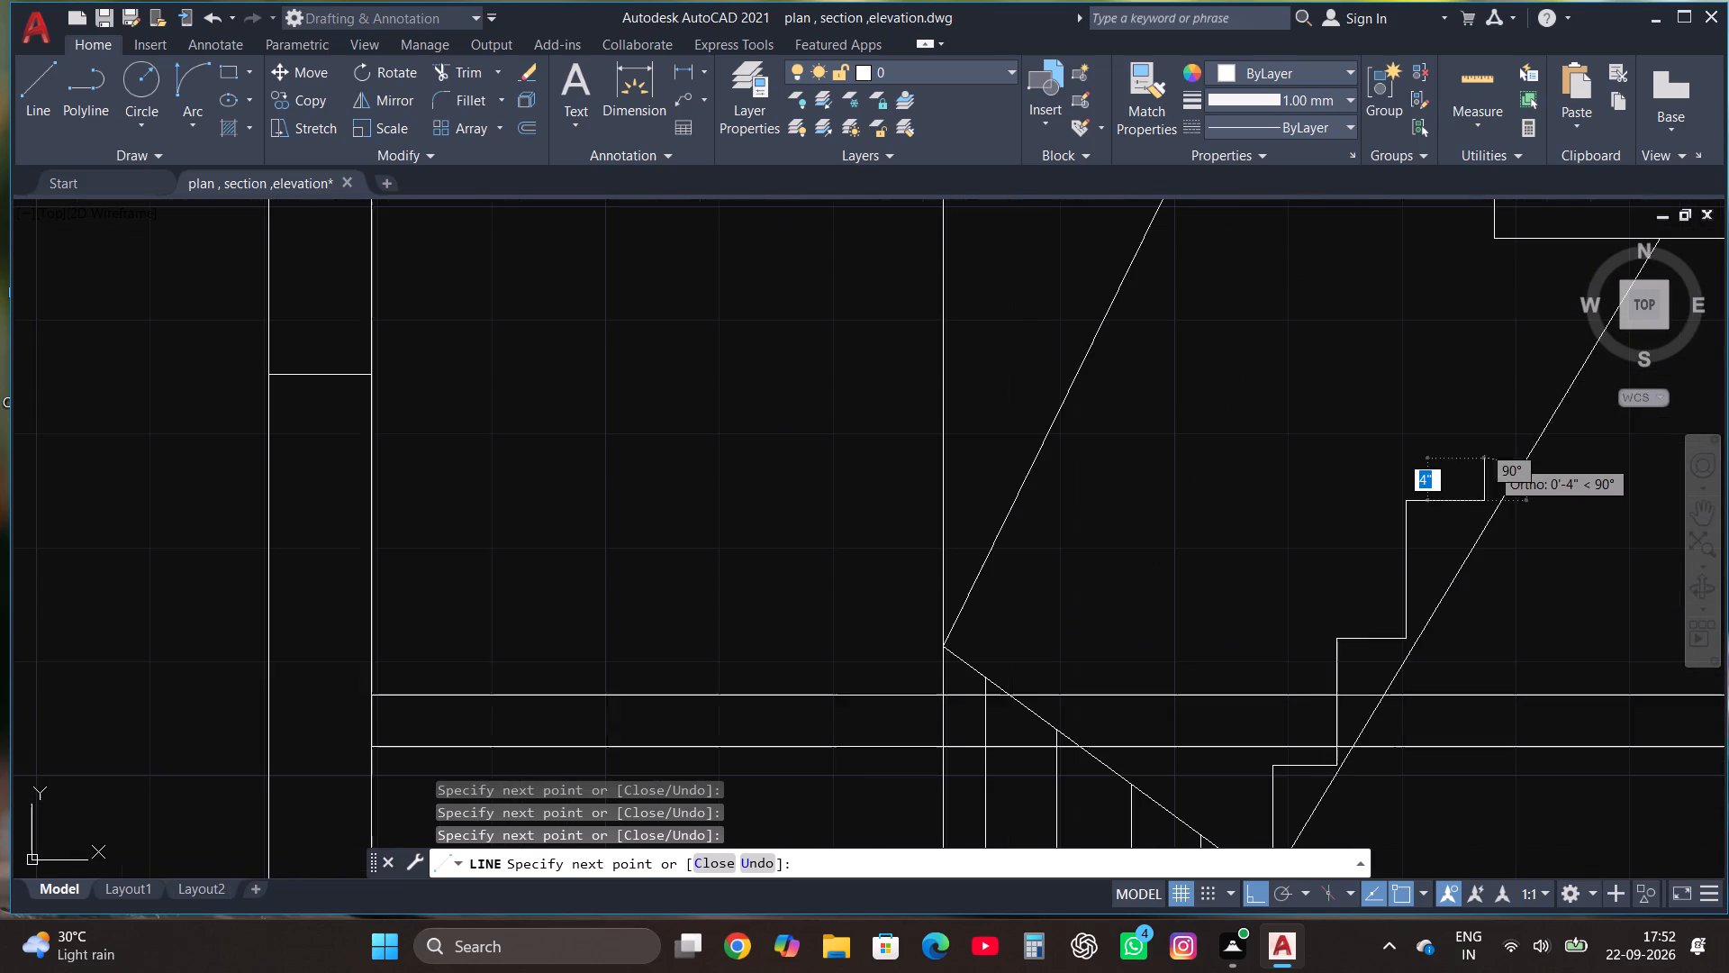
pyautogui.click(1477, 376)
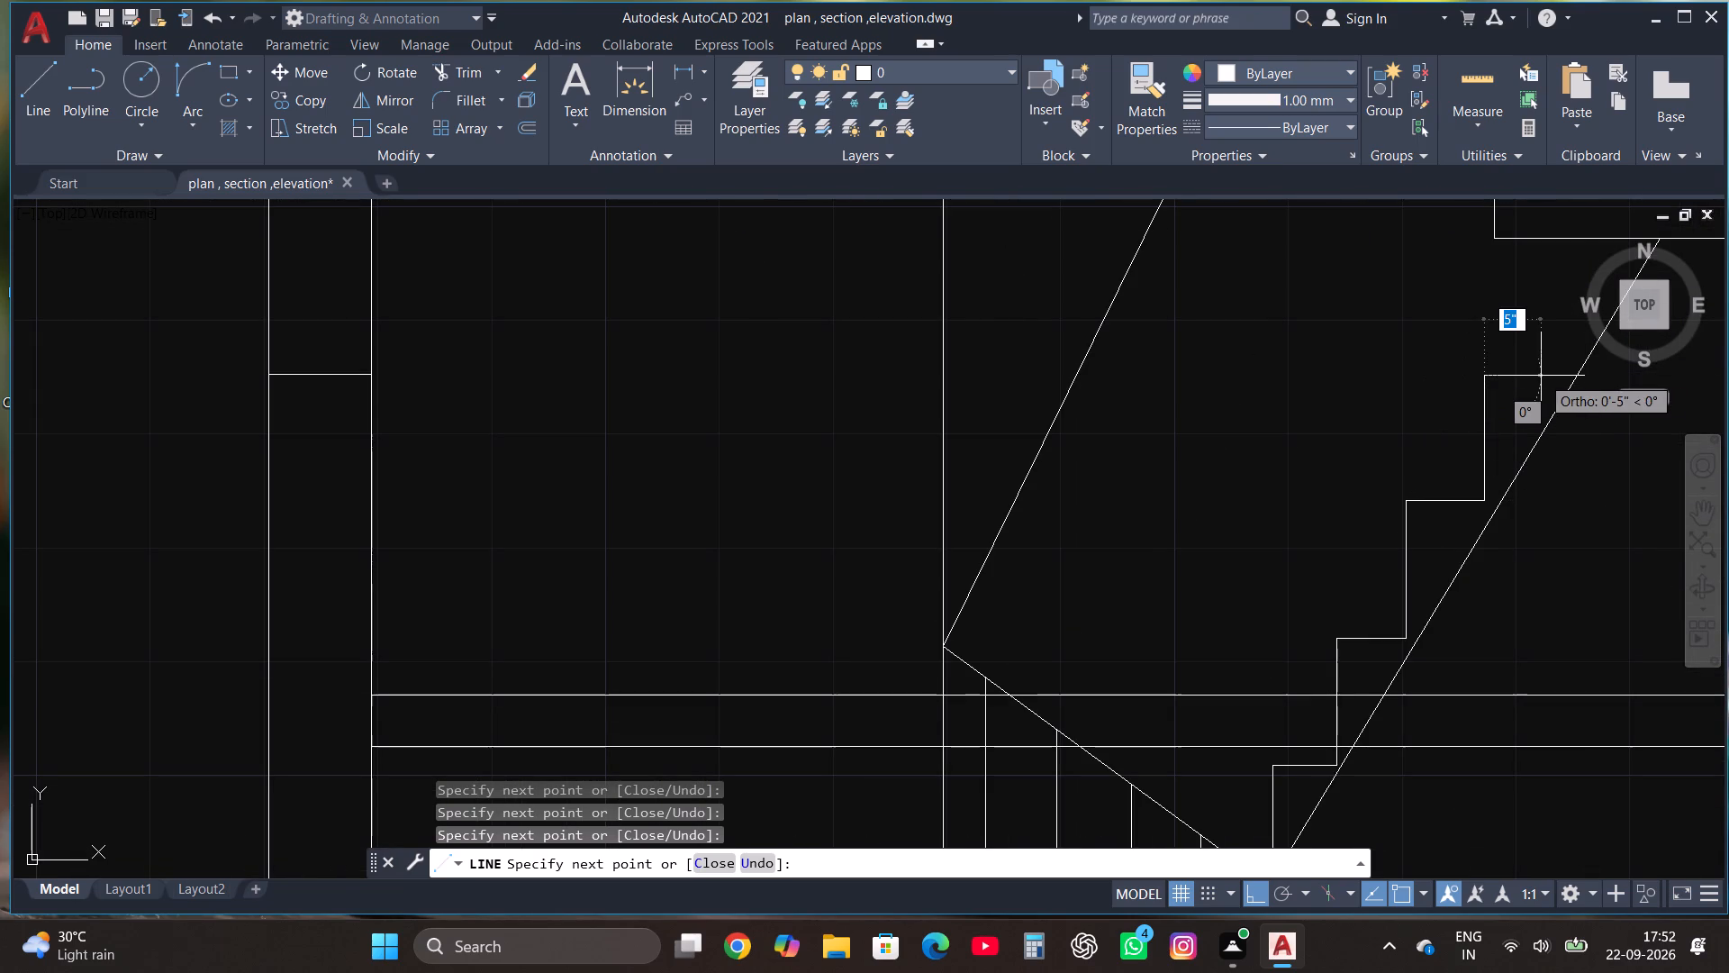
pyautogui.click(1567, 374)
pyautogui.scroll(-2, 1481, 595)
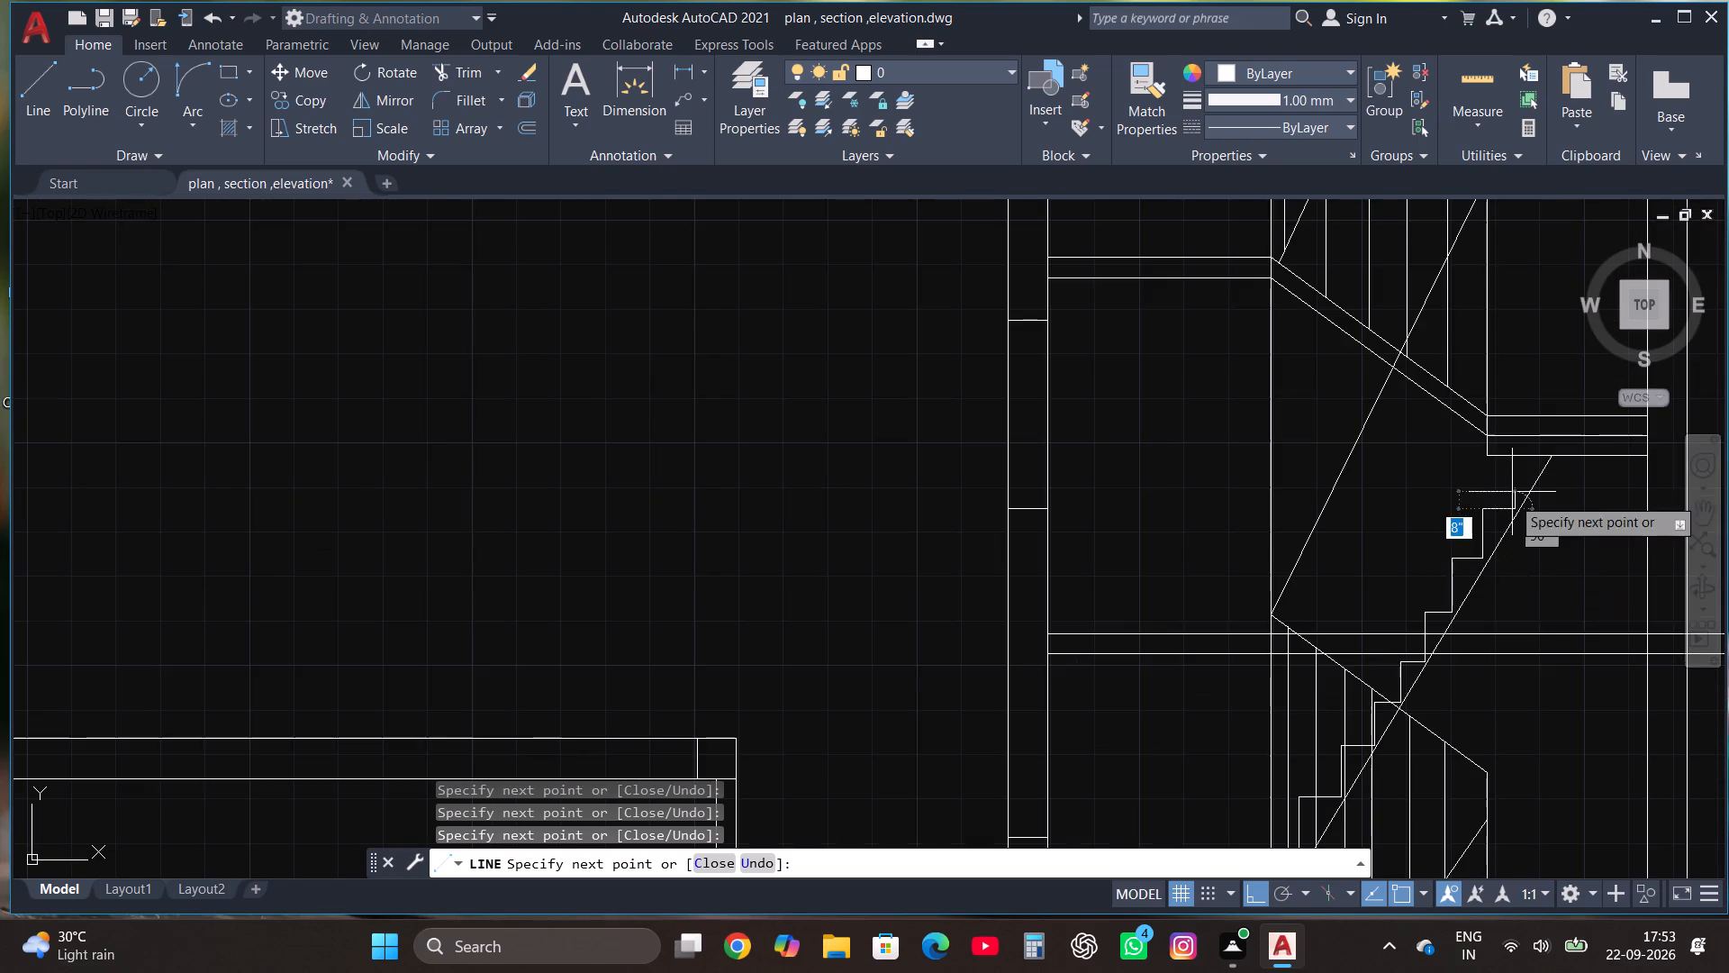
pyautogui.scroll(3, 1516, 468)
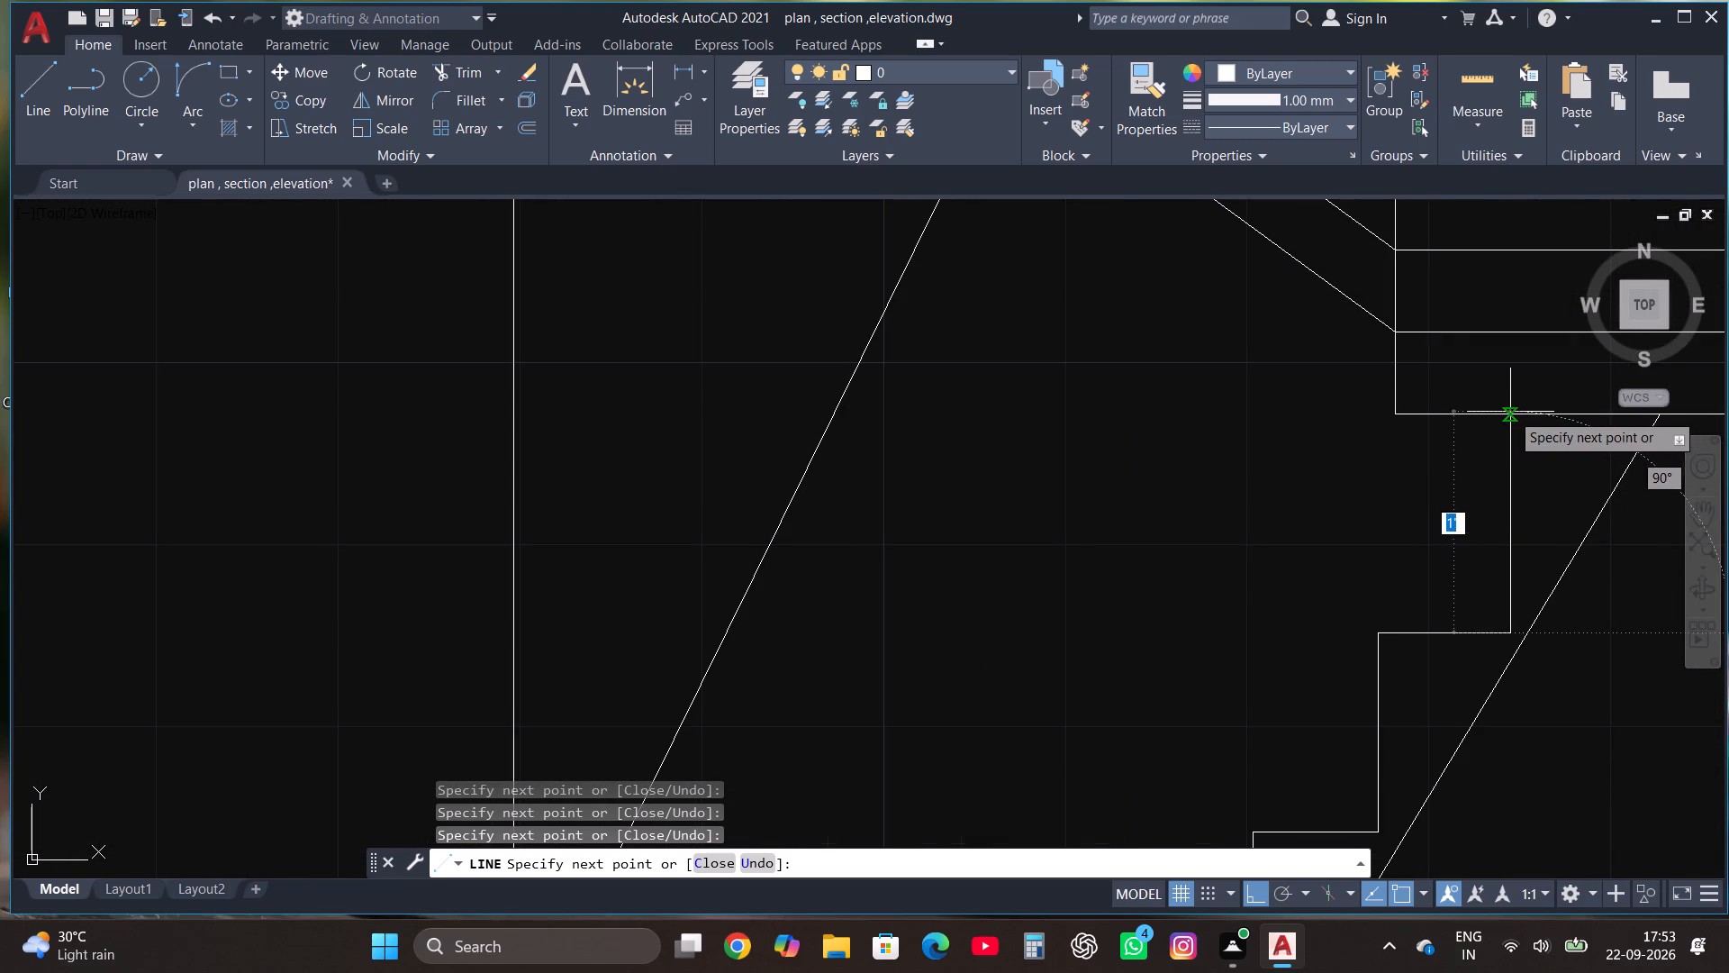
pyautogui.click(1510, 412)
pyautogui.press('Escape')
# Trim away the horizontal line above the roof slab between the staircase's two walls.
pyautogui.scroll(-8, 1311, 499)
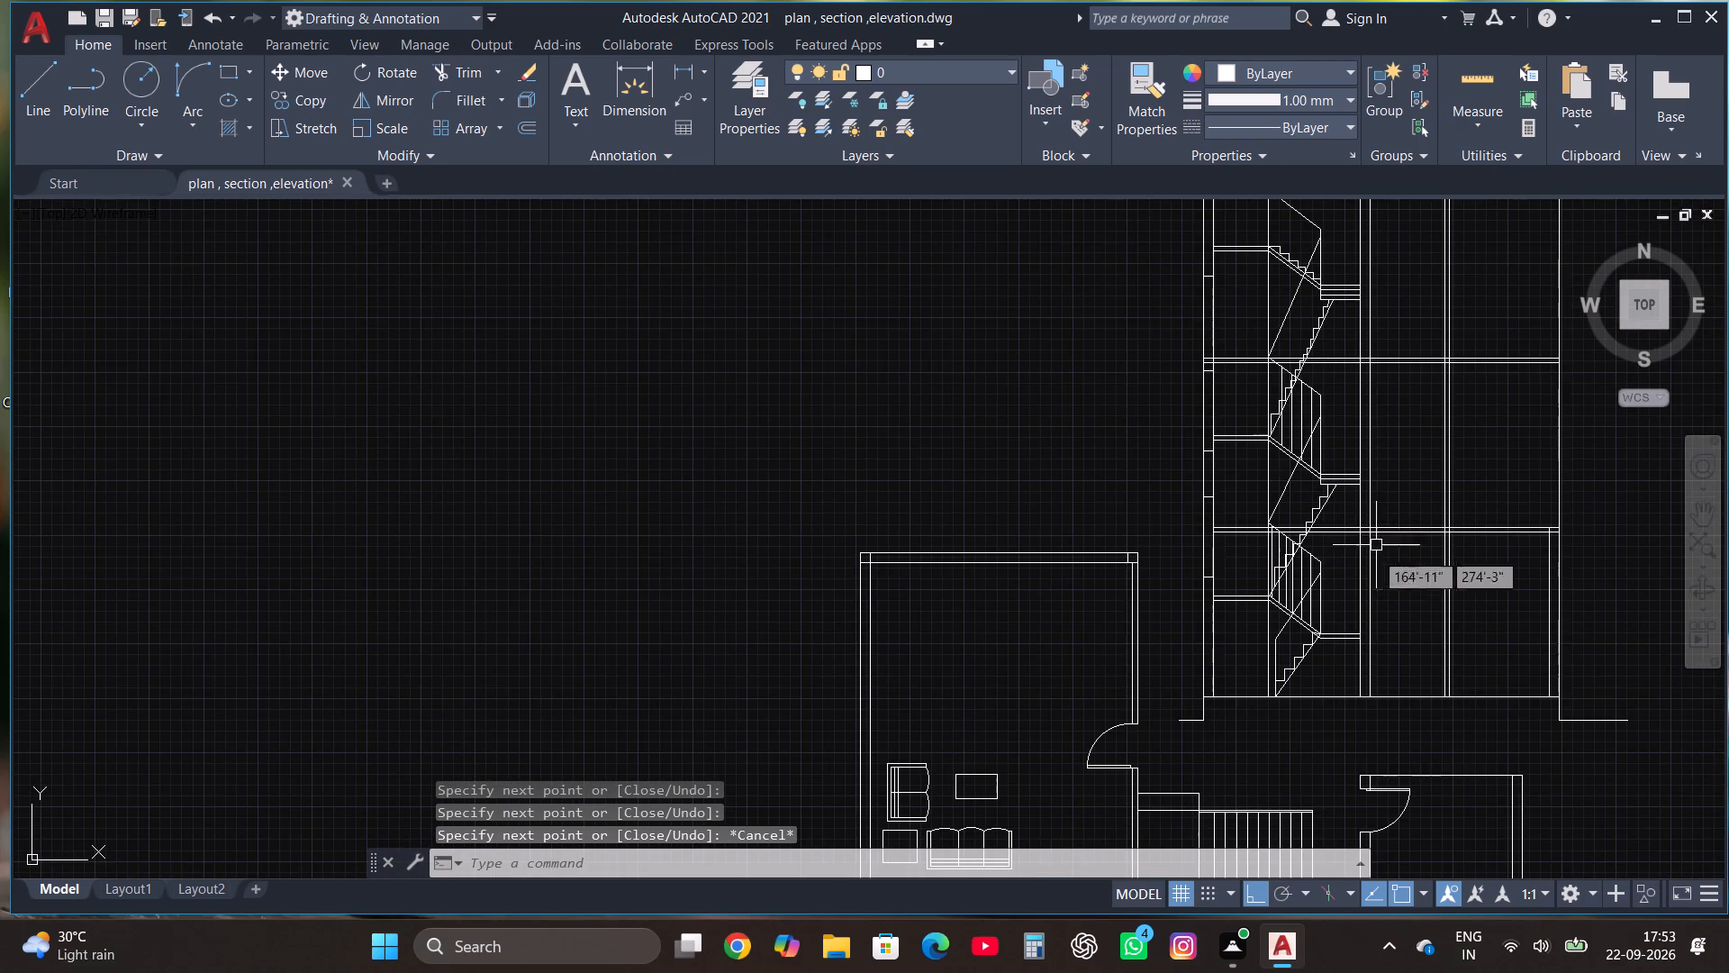
pyautogui.scroll(-1, 1339, 570)
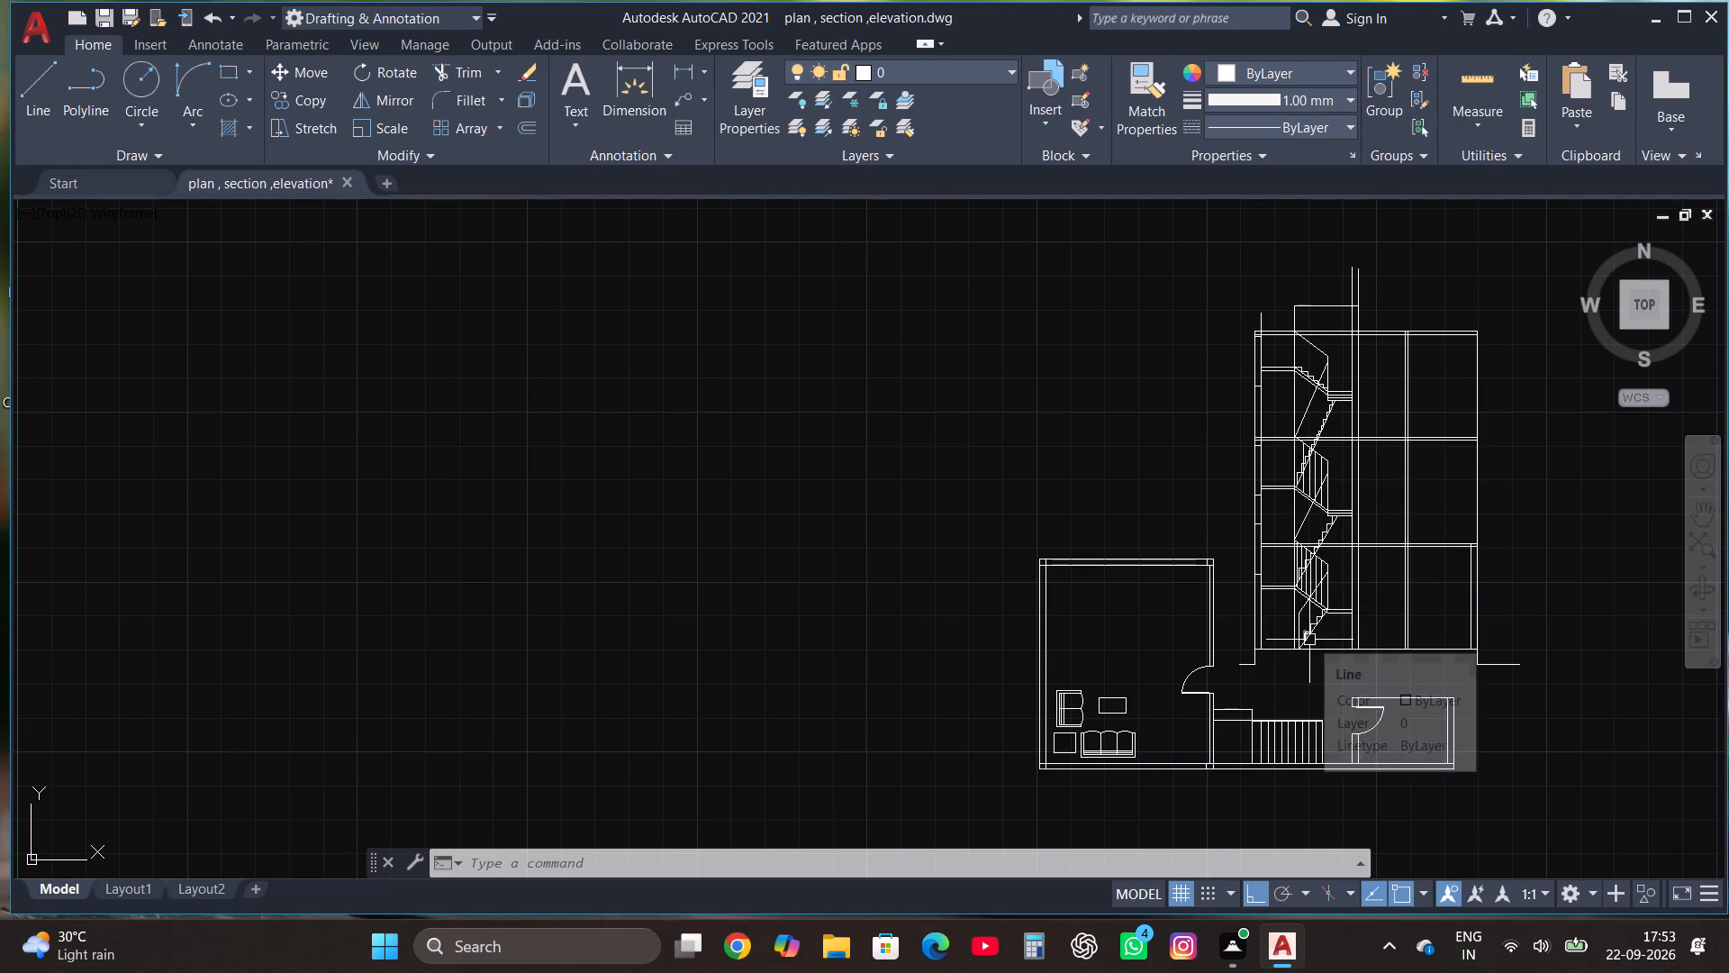
pyautogui.scroll(-1, 1312, 654)
pyautogui.scroll(1, 1318, 391)
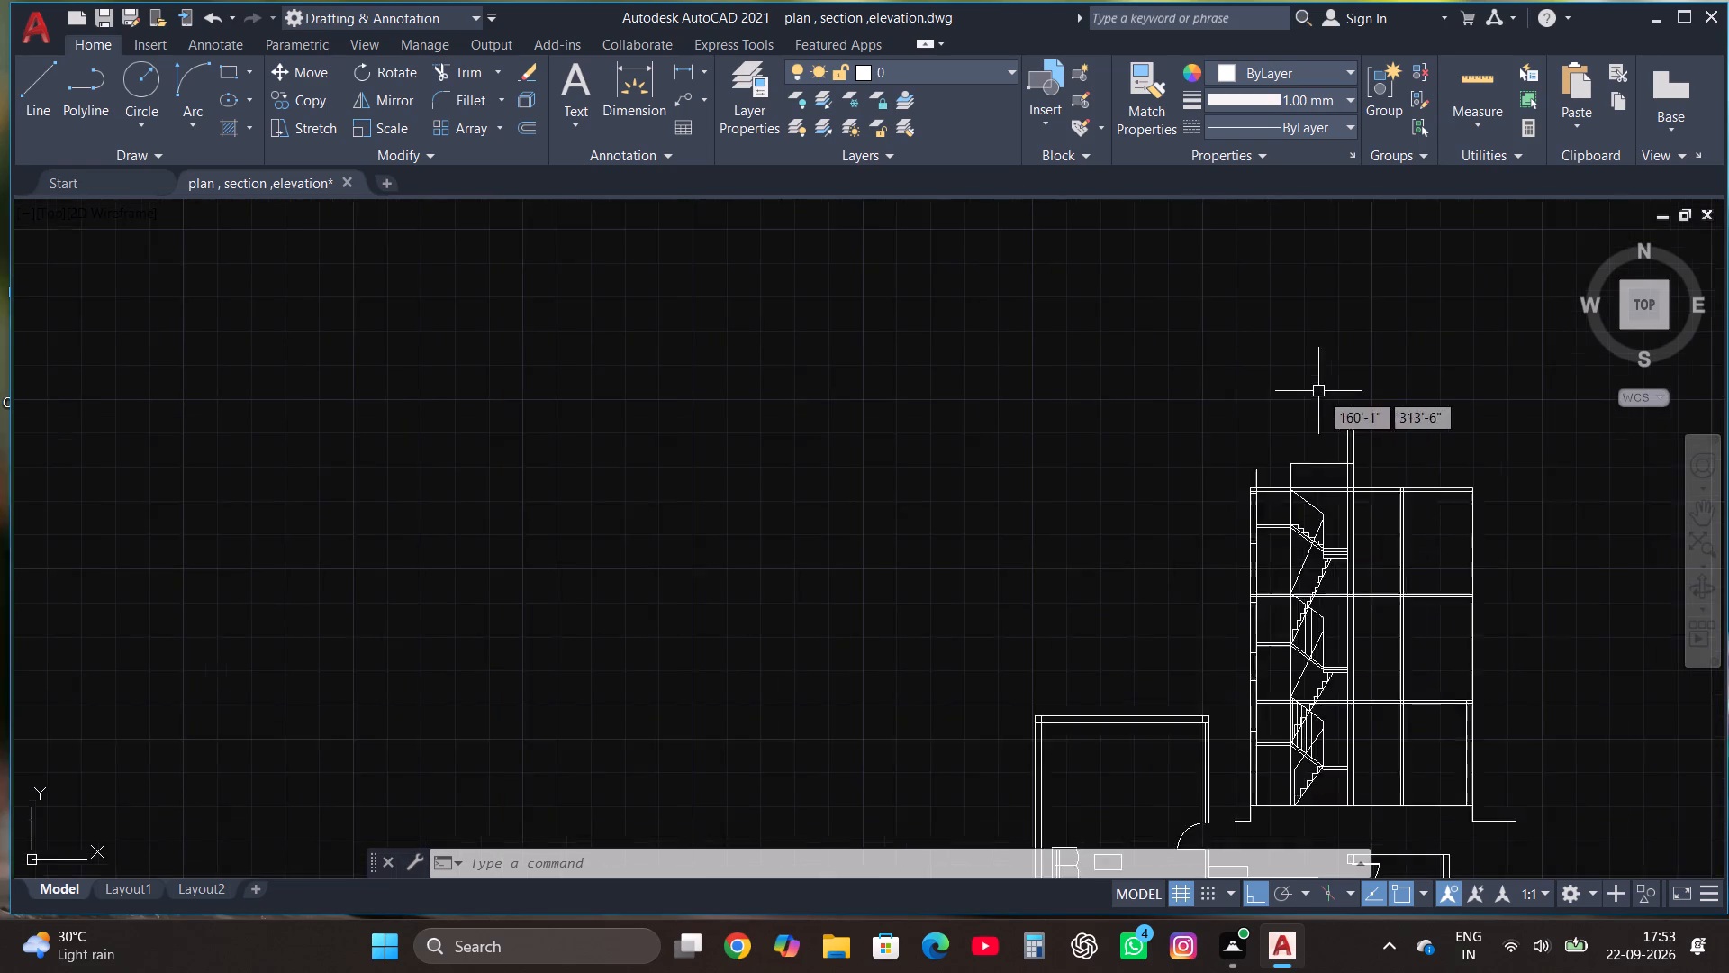
pyautogui.scroll(1, 1319, 392)
pyautogui.scroll(2, 1335, 520)
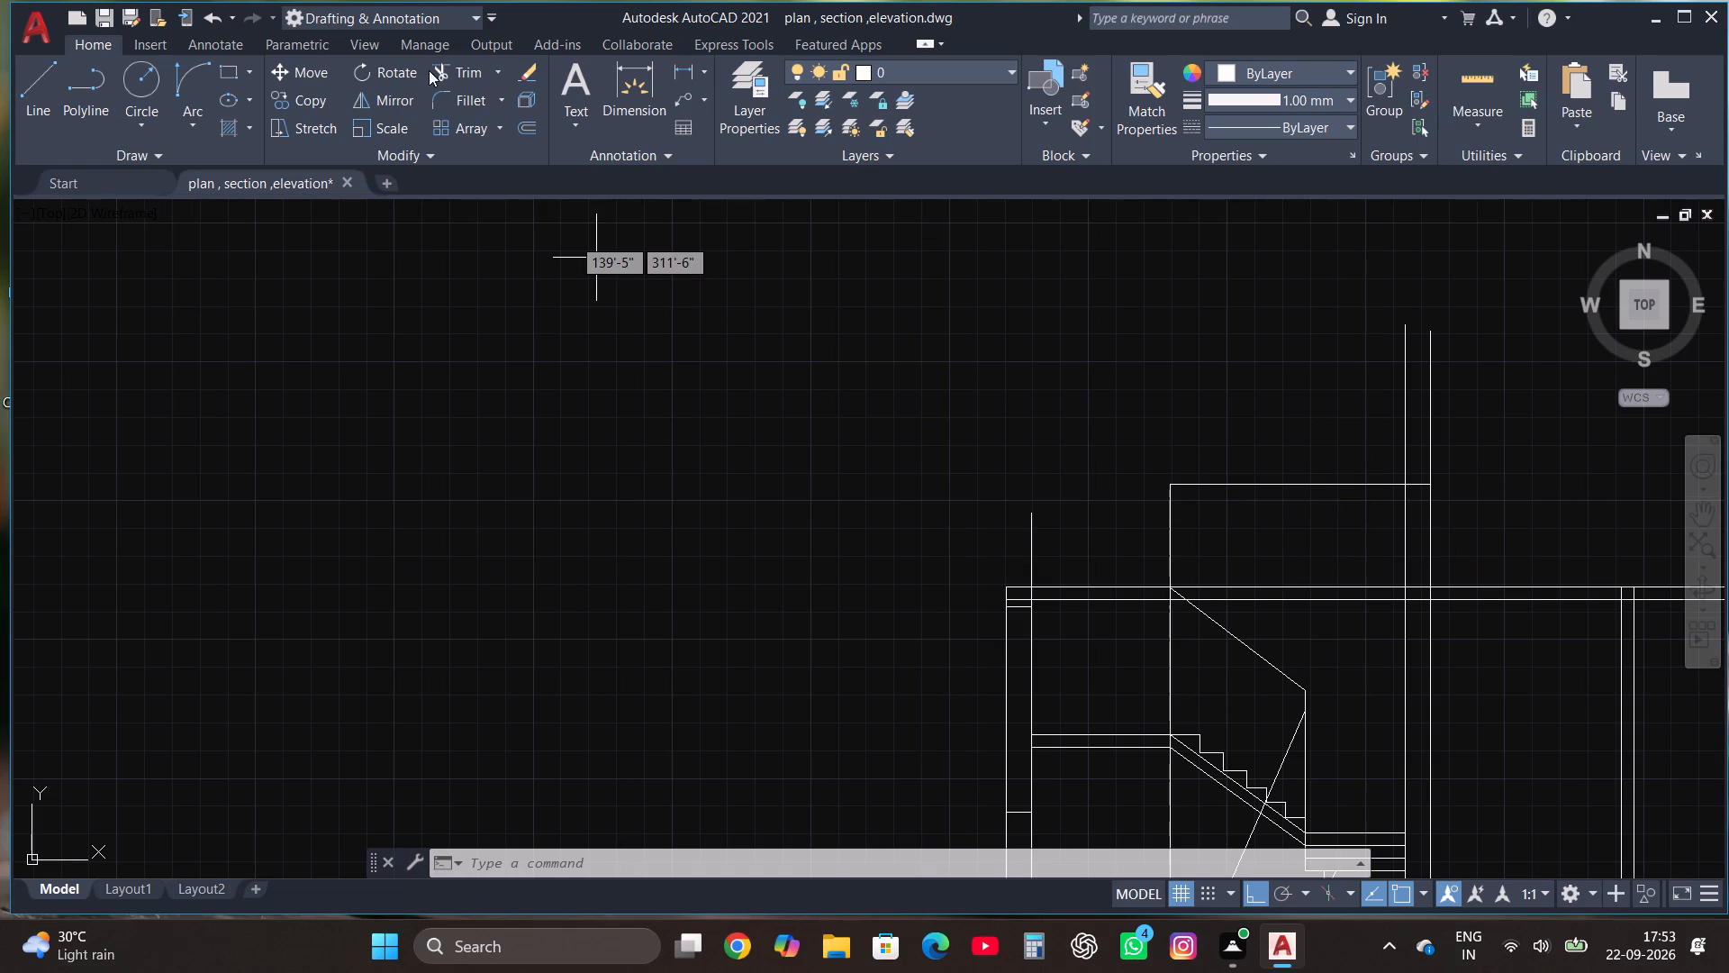
pyautogui.click(439, 67)
pyautogui.click(1232, 503)
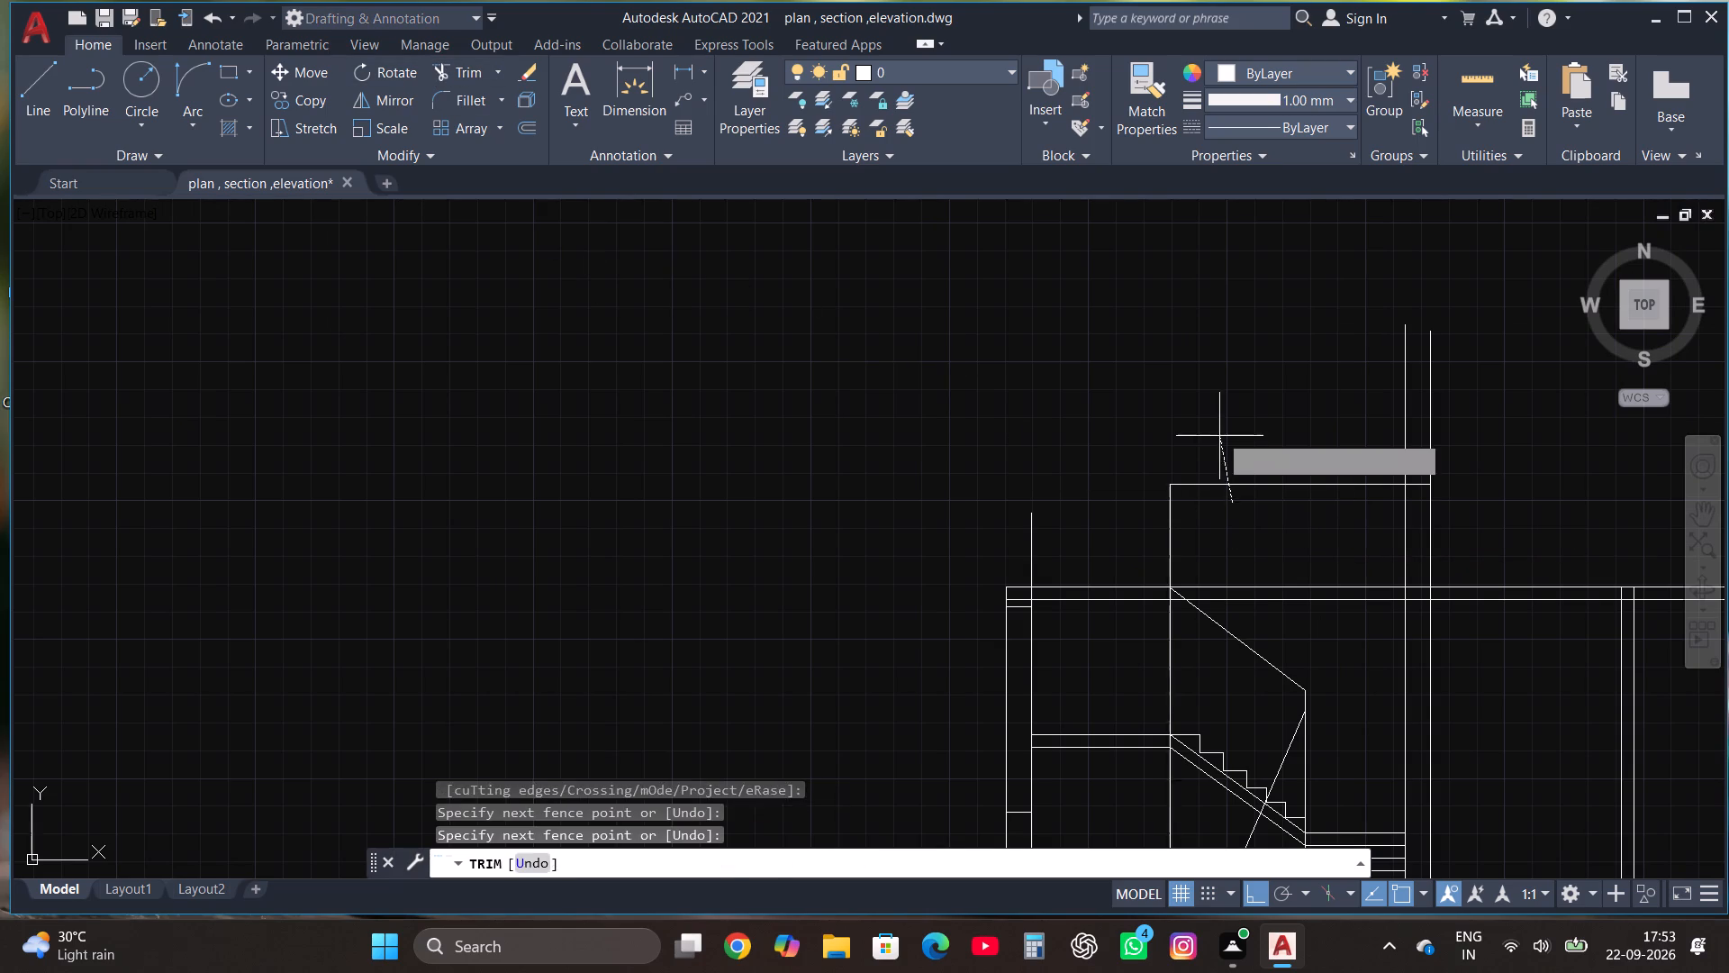
pyautogui.click(1219, 433)
pyautogui.press('Escape')
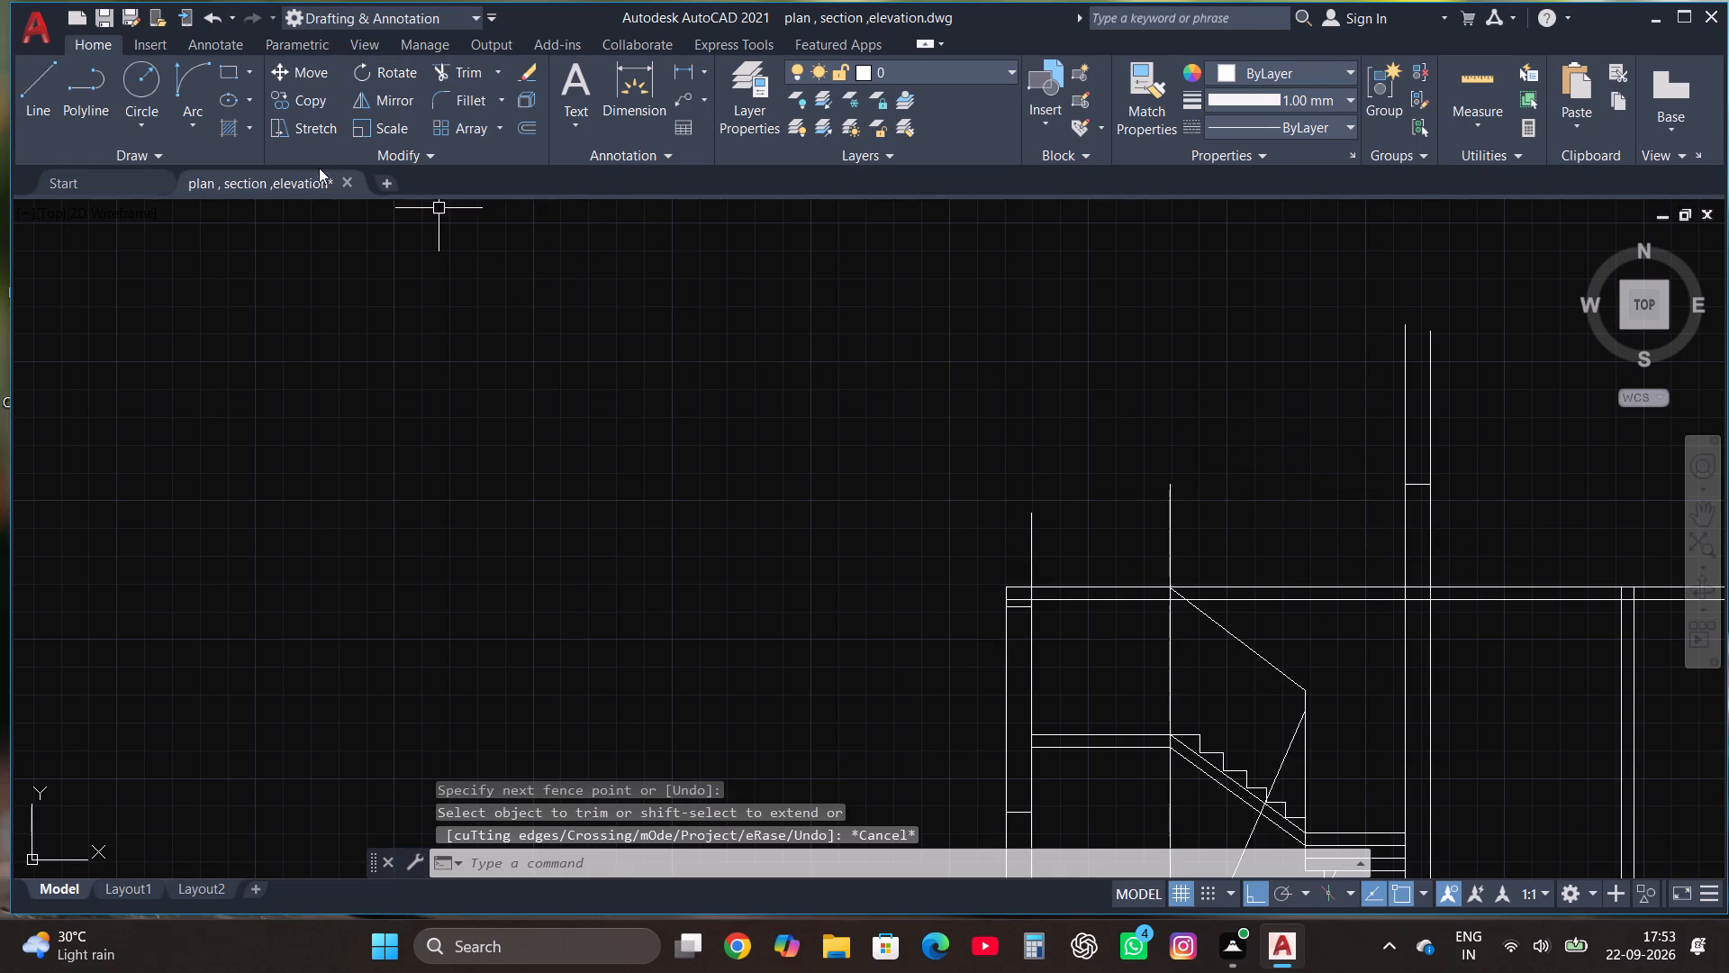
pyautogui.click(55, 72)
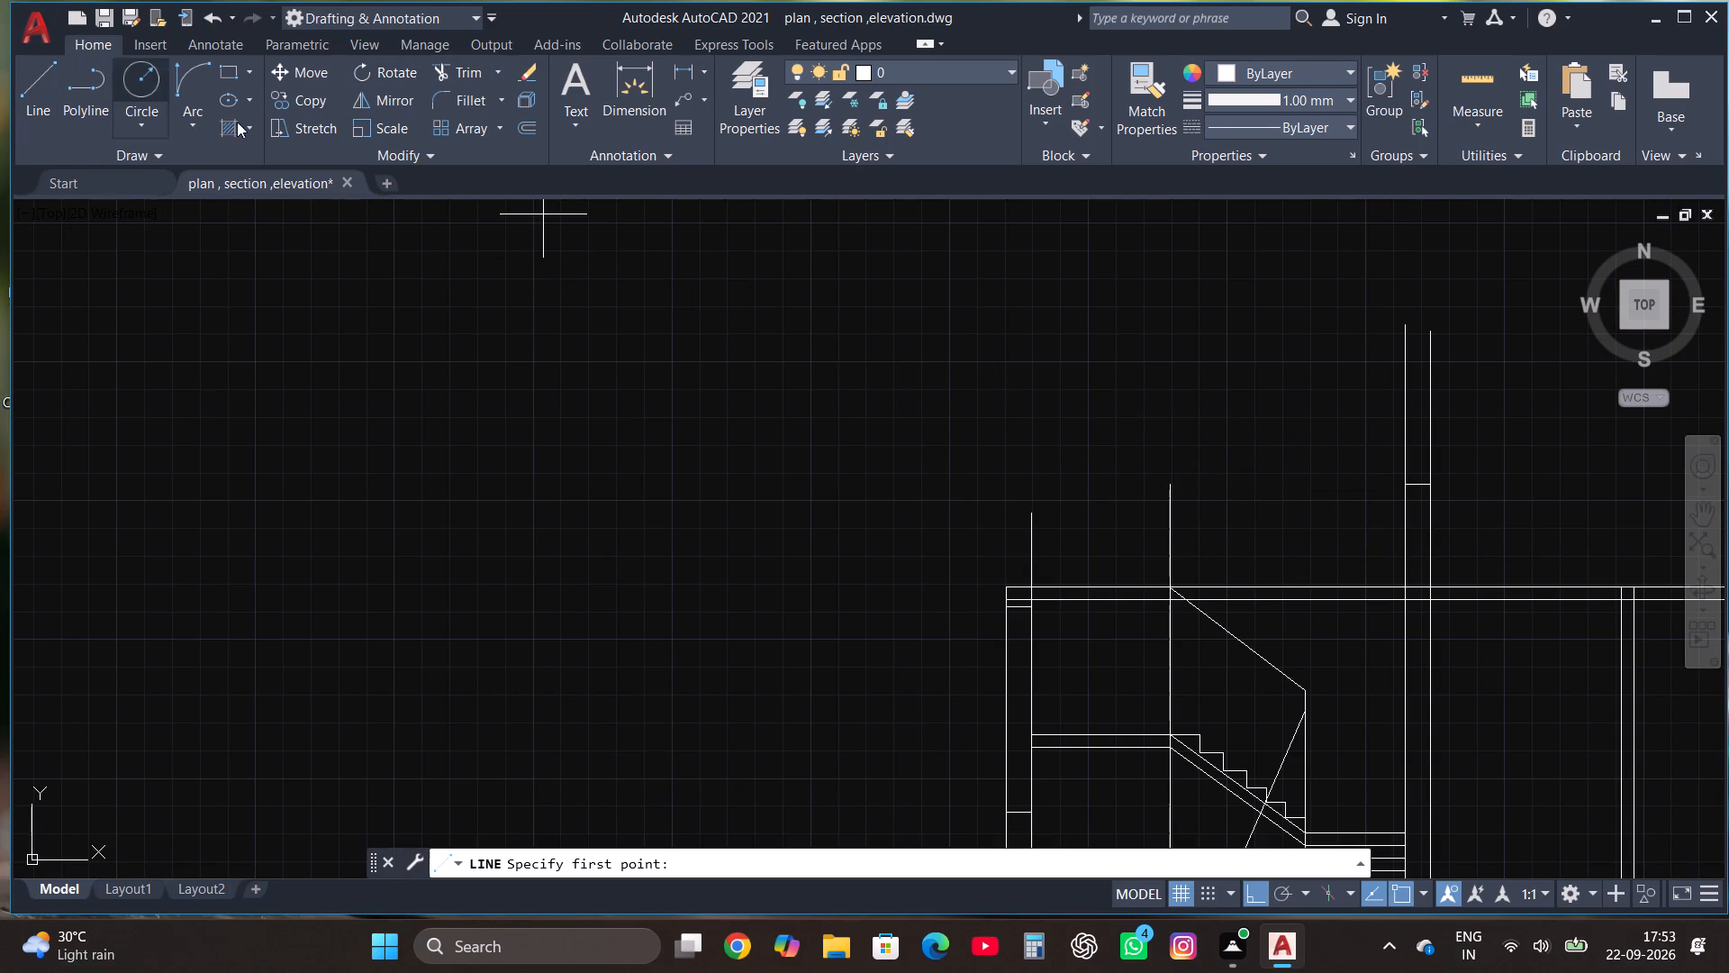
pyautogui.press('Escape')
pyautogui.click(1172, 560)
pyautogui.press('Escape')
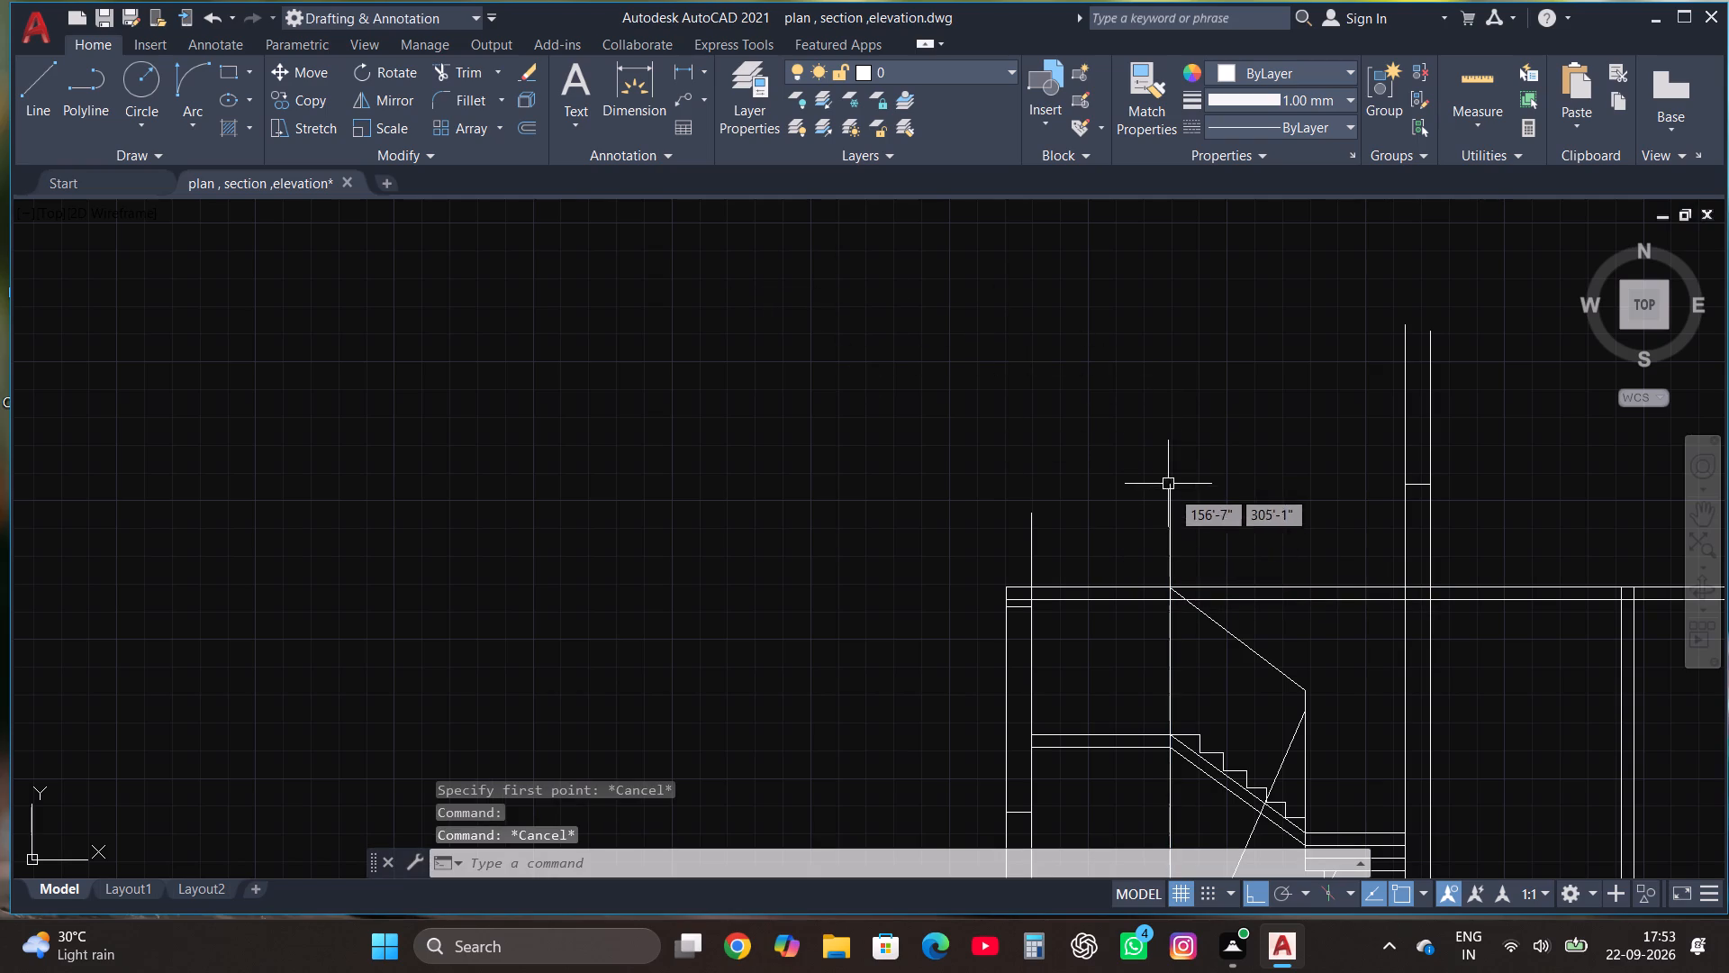
# Draw the stair headroom outline above the roof slab, offset 9" outside the inner wall line, about 9' high and 8'-6" wide.
pyautogui.click(48, 77)
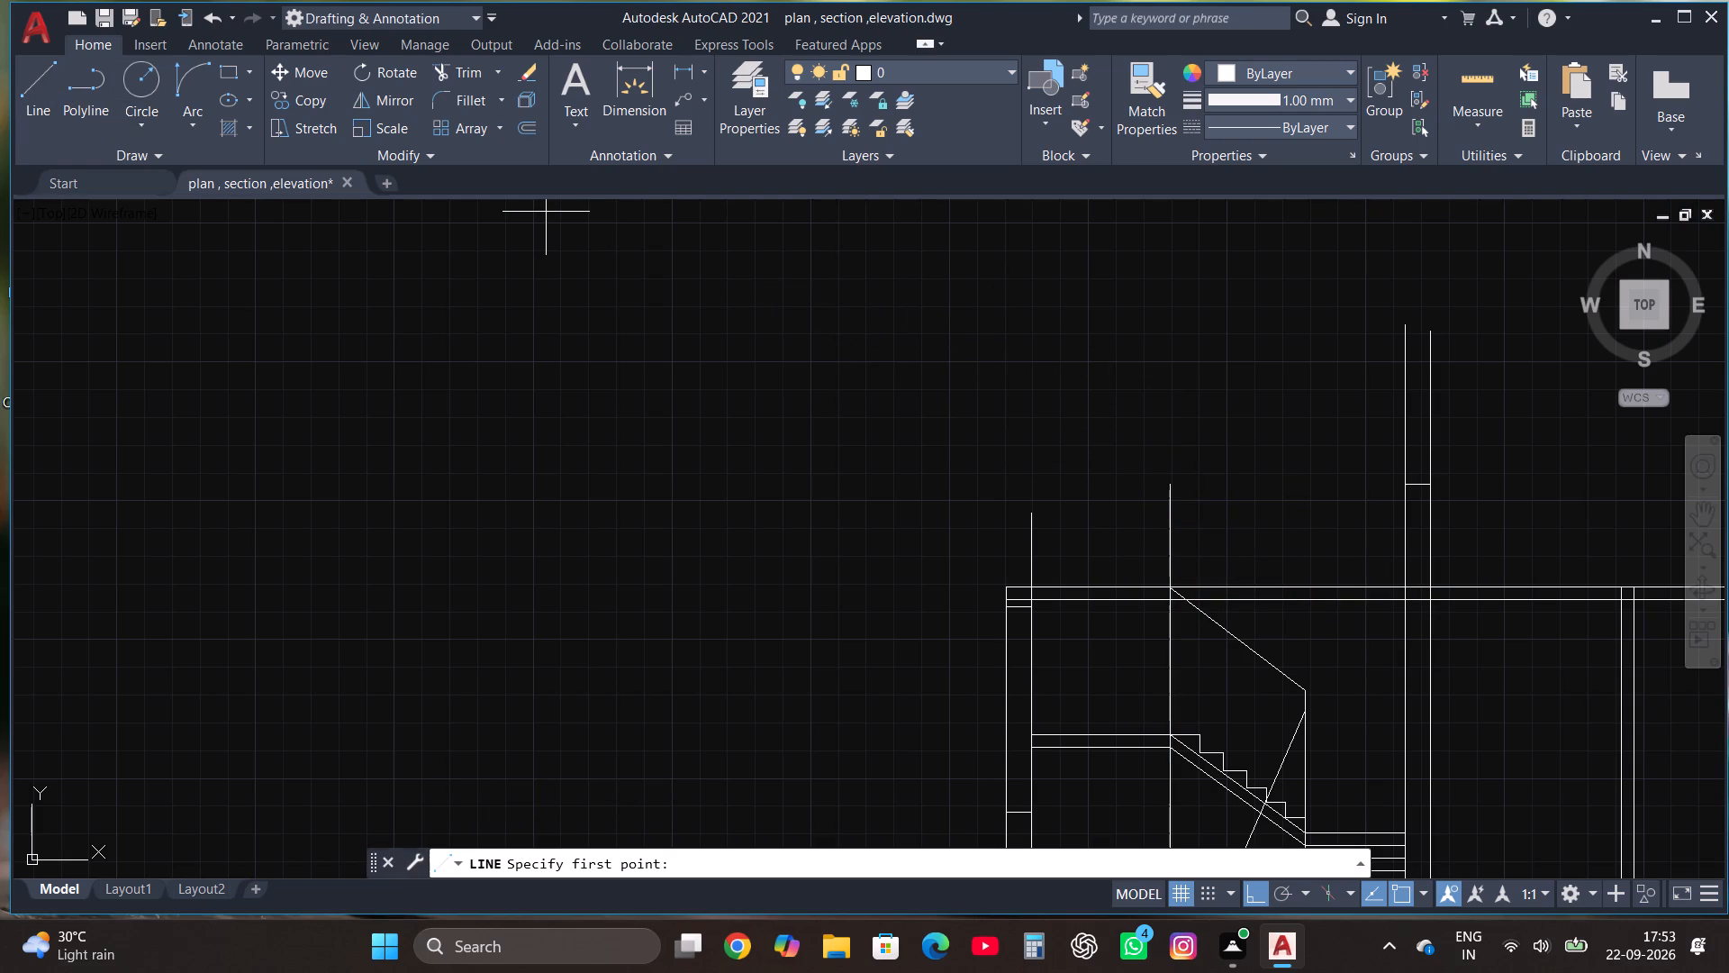
pyautogui.click(1172, 587)
pyautogui.write('9"')
pyautogui.press('Return')
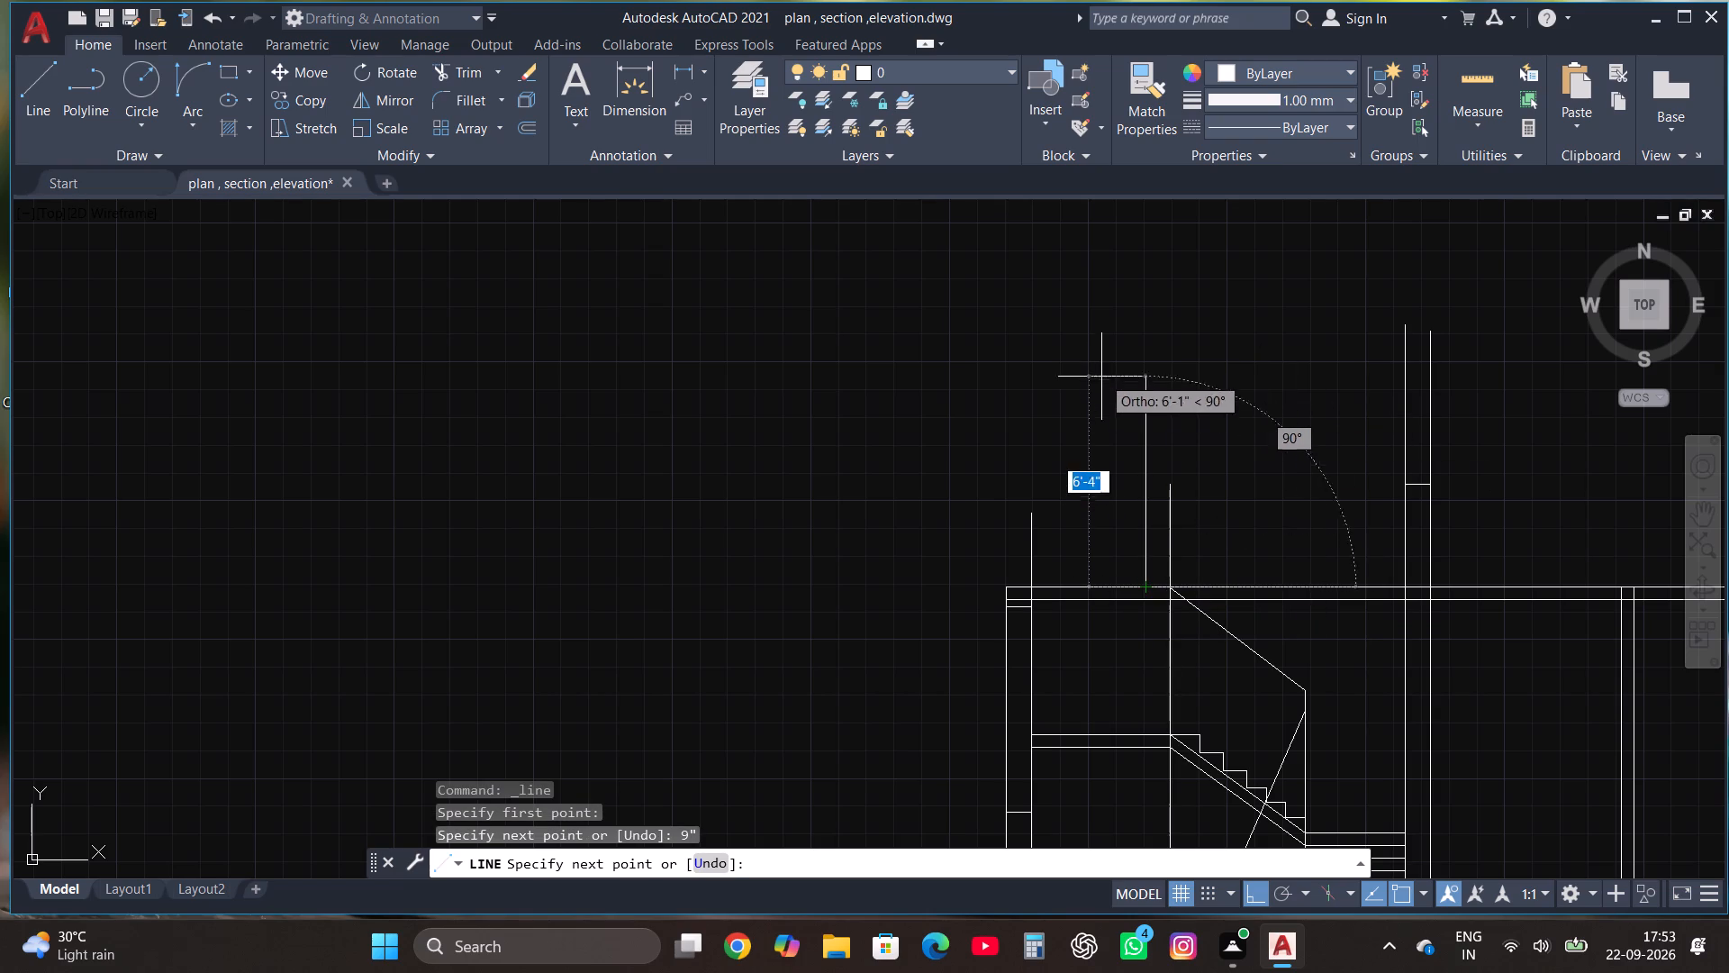
pyautogui.click(1154, 285)
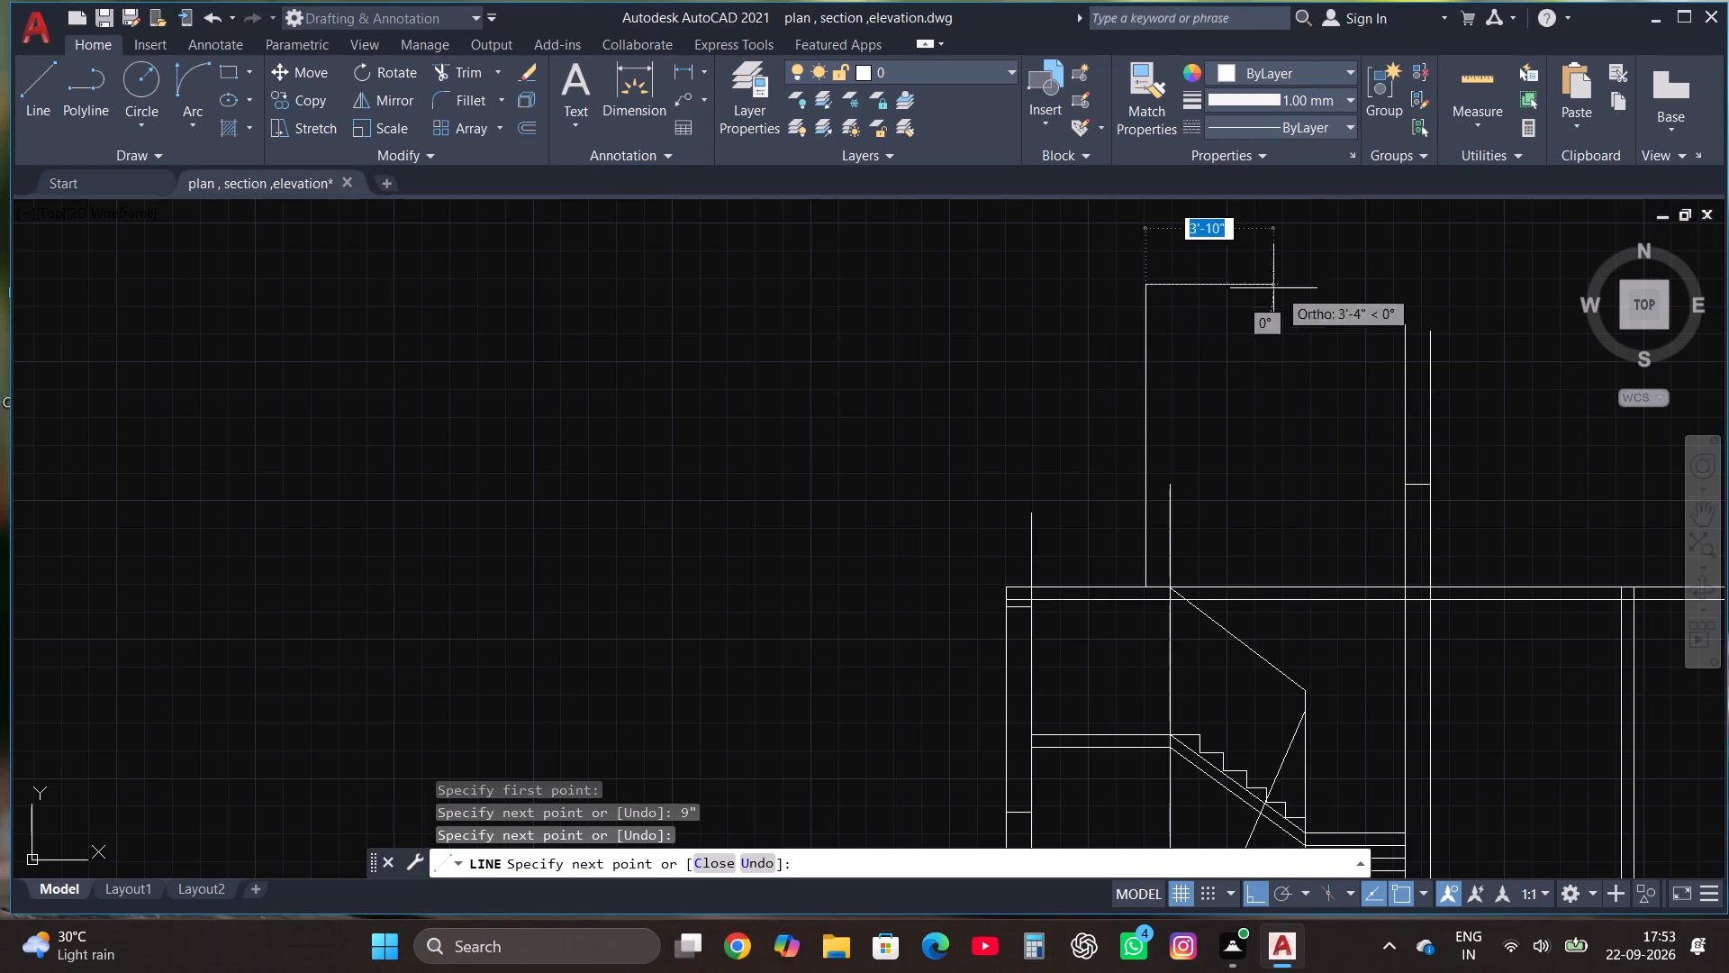
pyautogui.click(1428, 285)
pyautogui.click(1431, 354)
pyautogui.press('Escape')
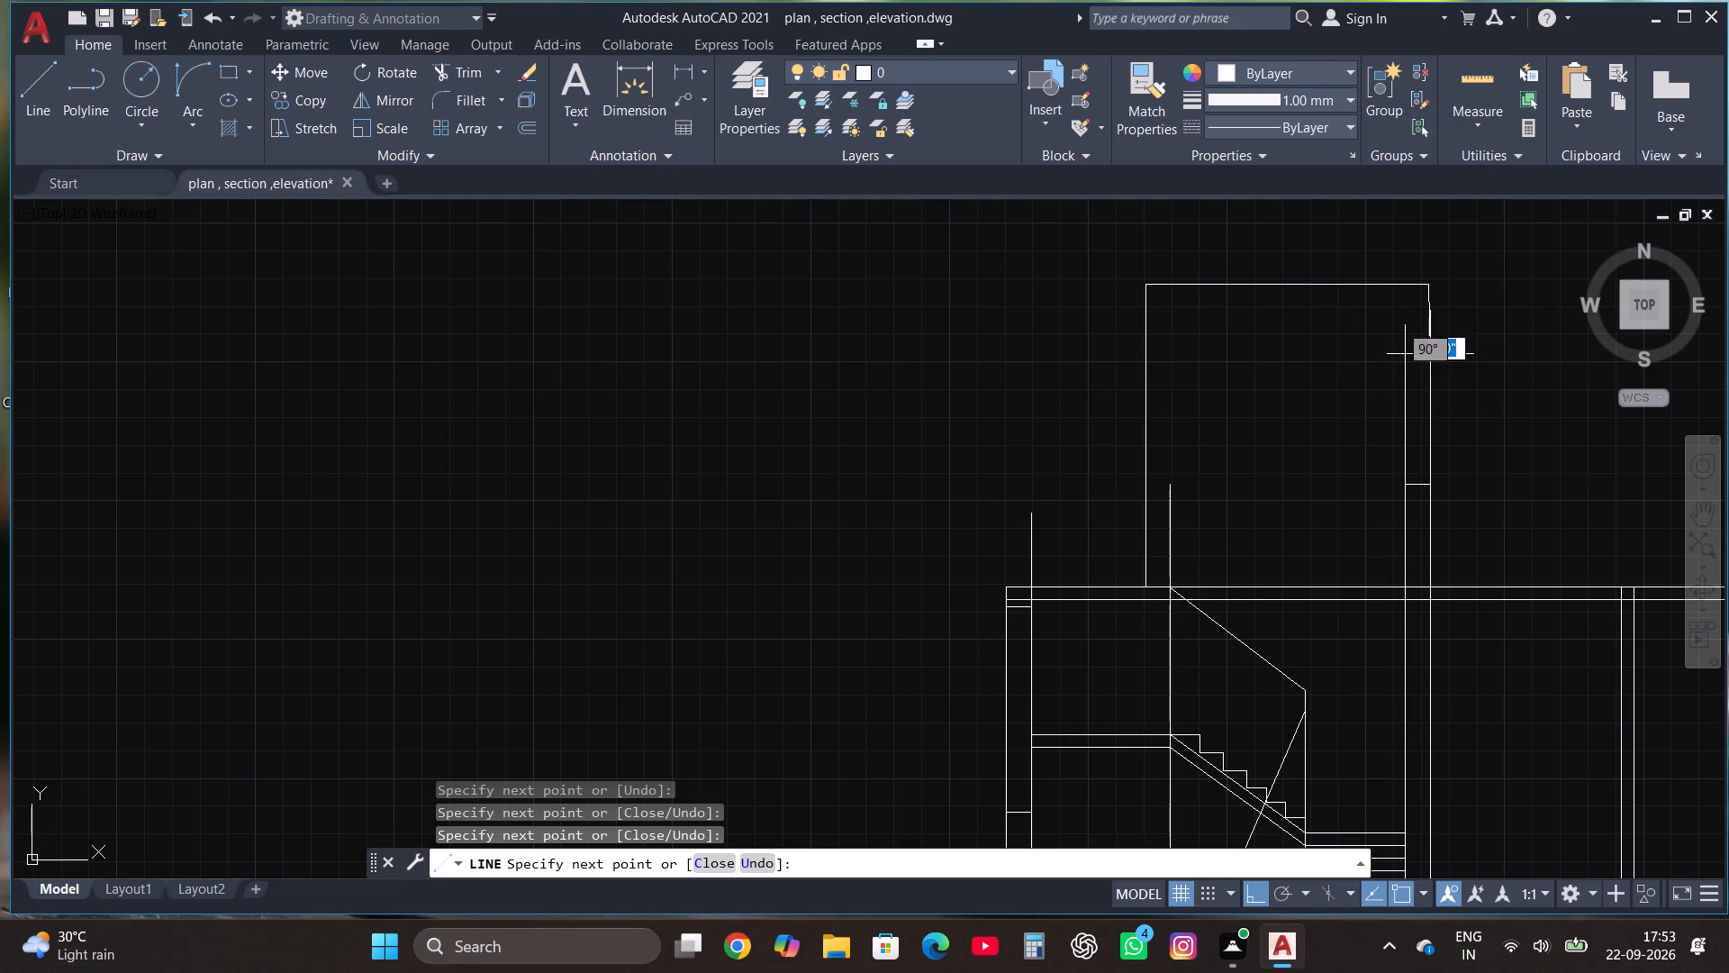
# Erase the short slanted segment at the headroom's top corner and fillet the top line with the outer wall line.
pyautogui.scroll(2, 1433, 295)
pyautogui.click(1422, 321)
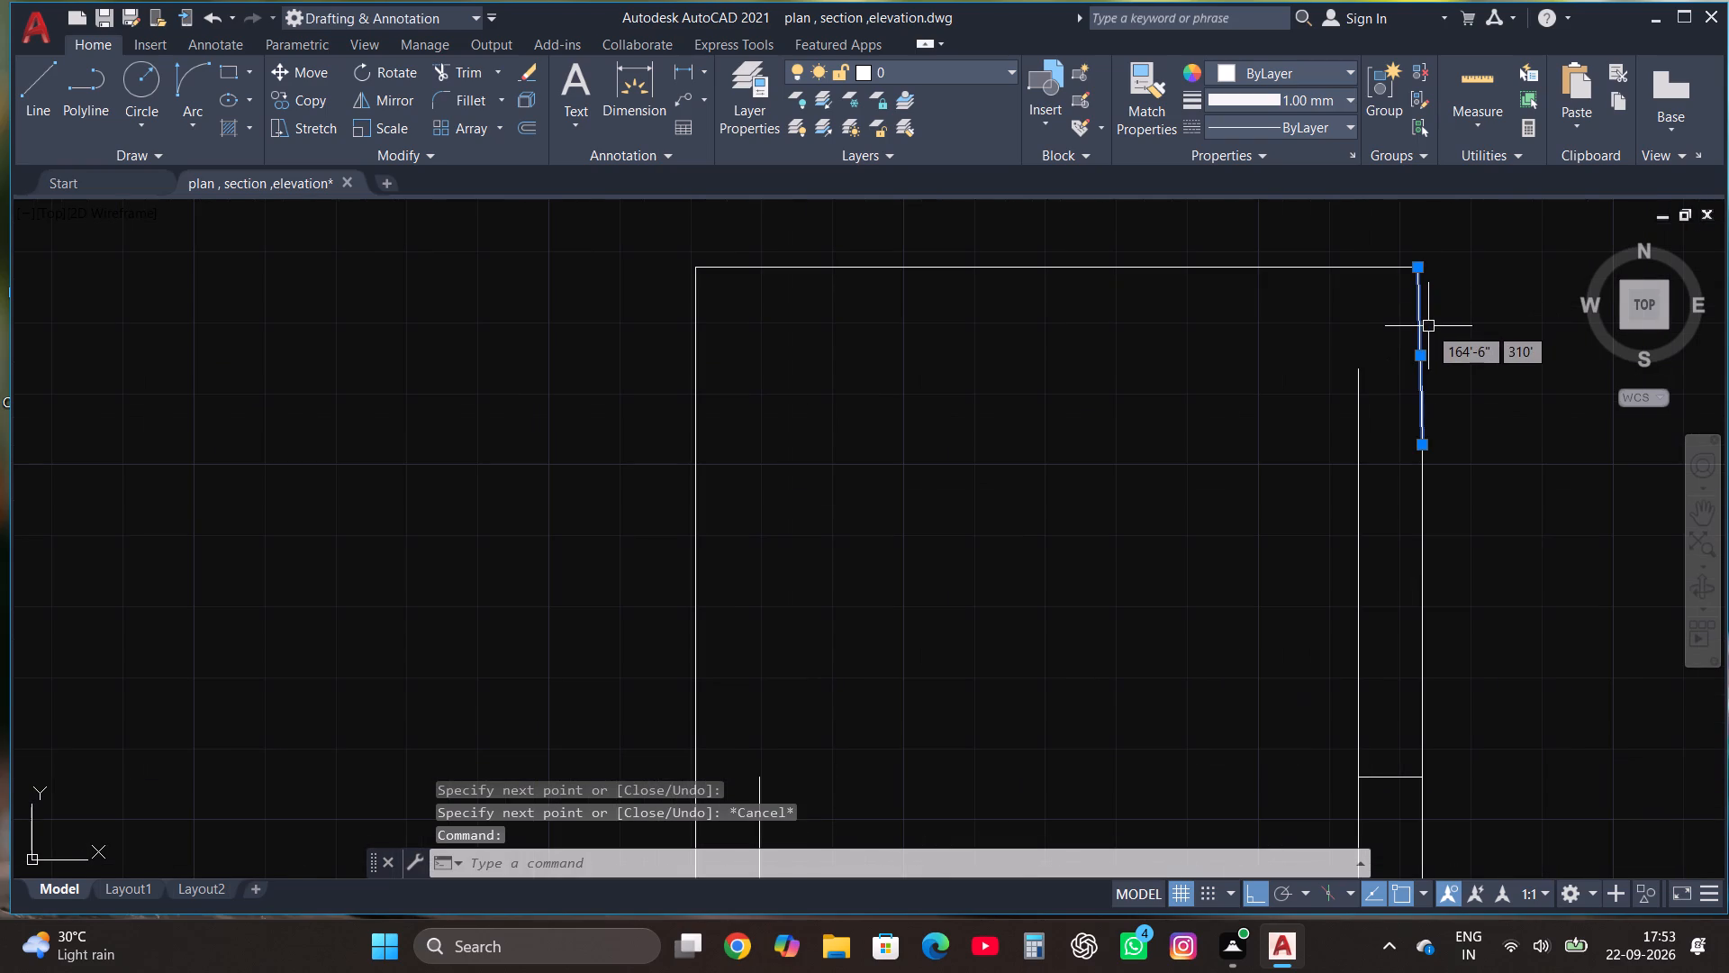
pyautogui.press('Delete')
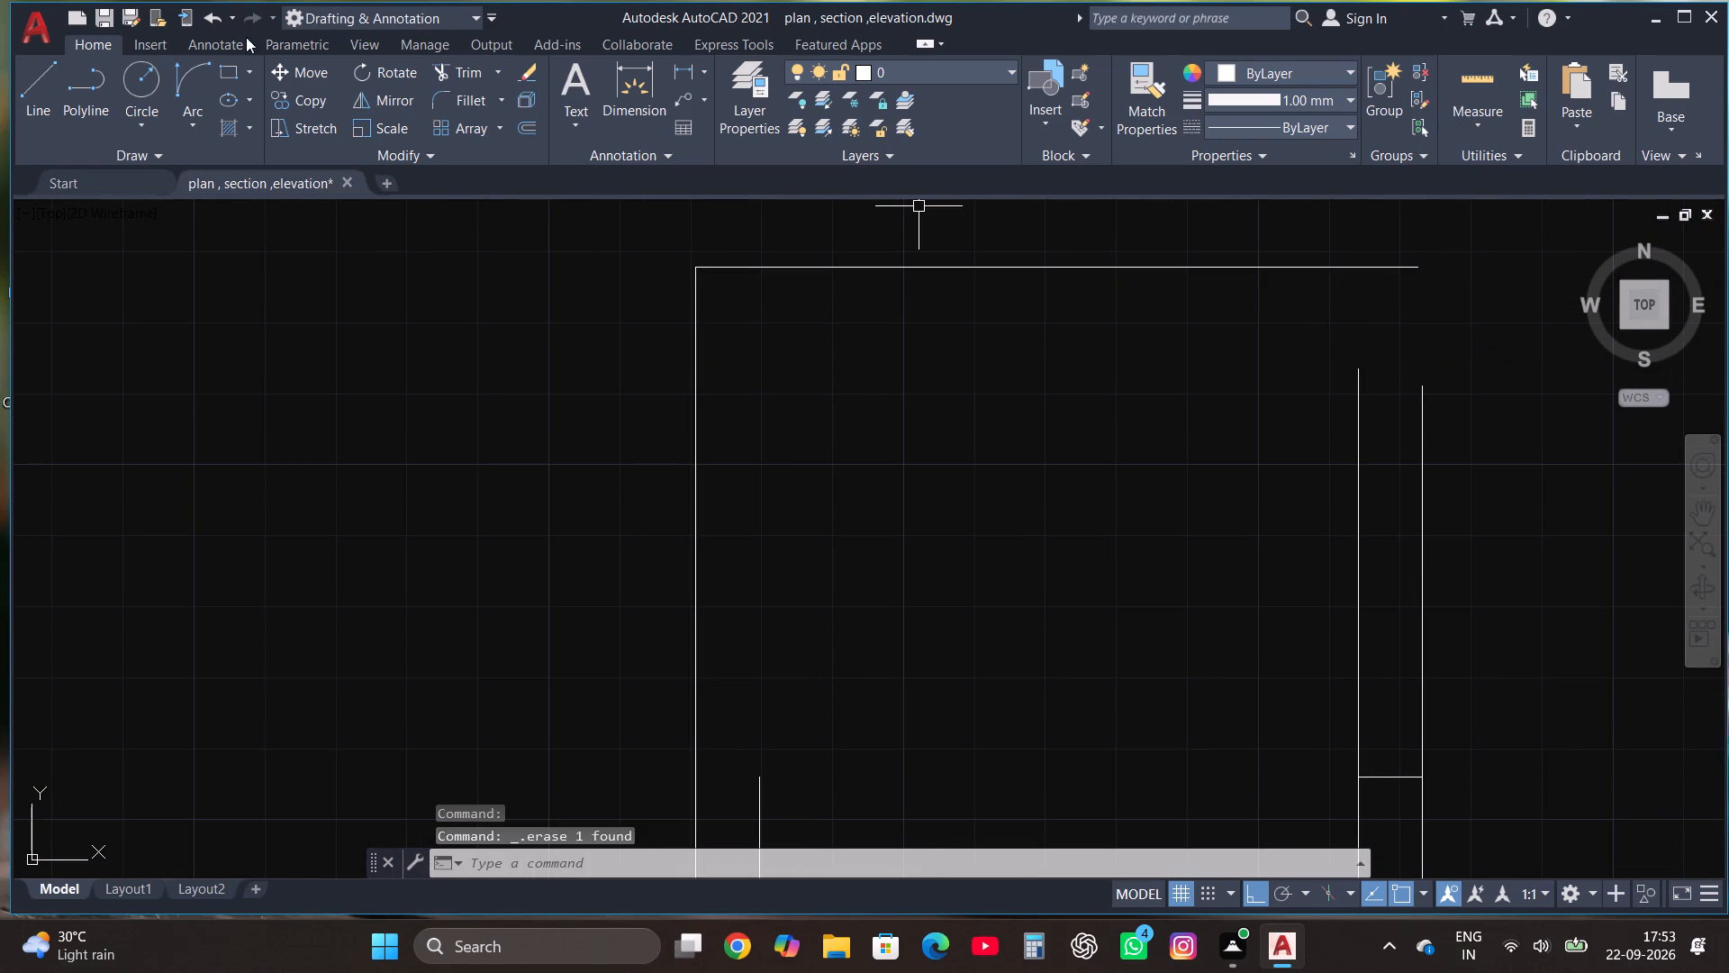
pyautogui.click(459, 99)
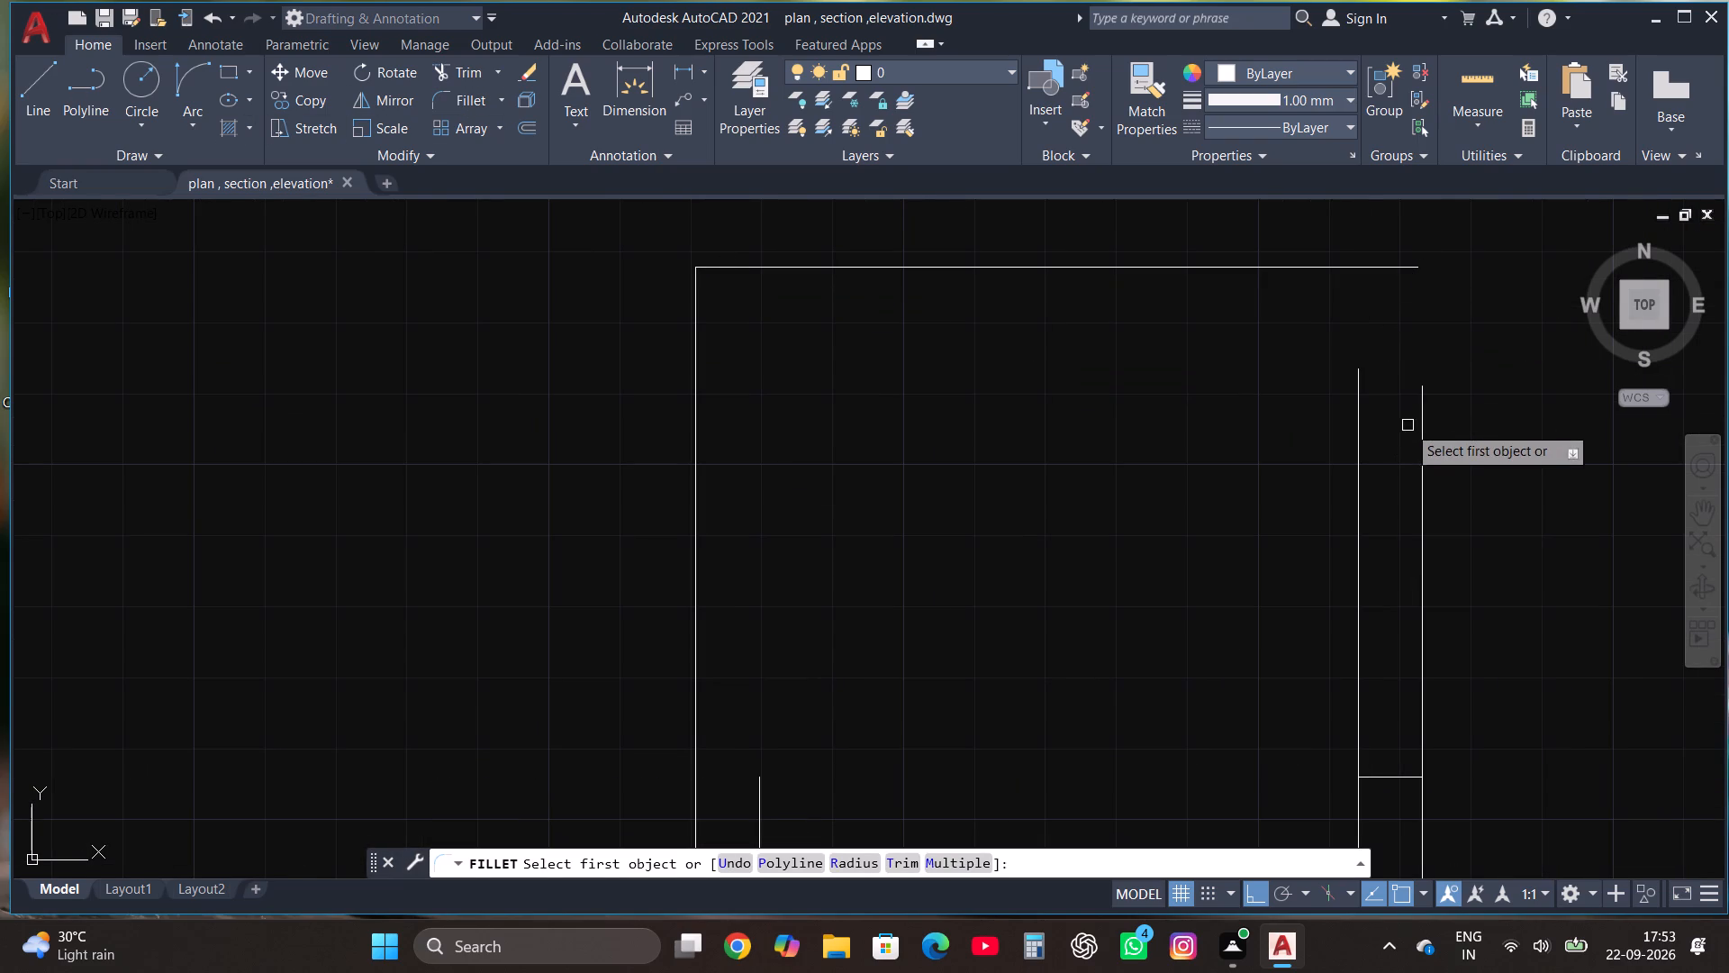
pyautogui.click(1424, 432)
pyautogui.click(1417, 271)
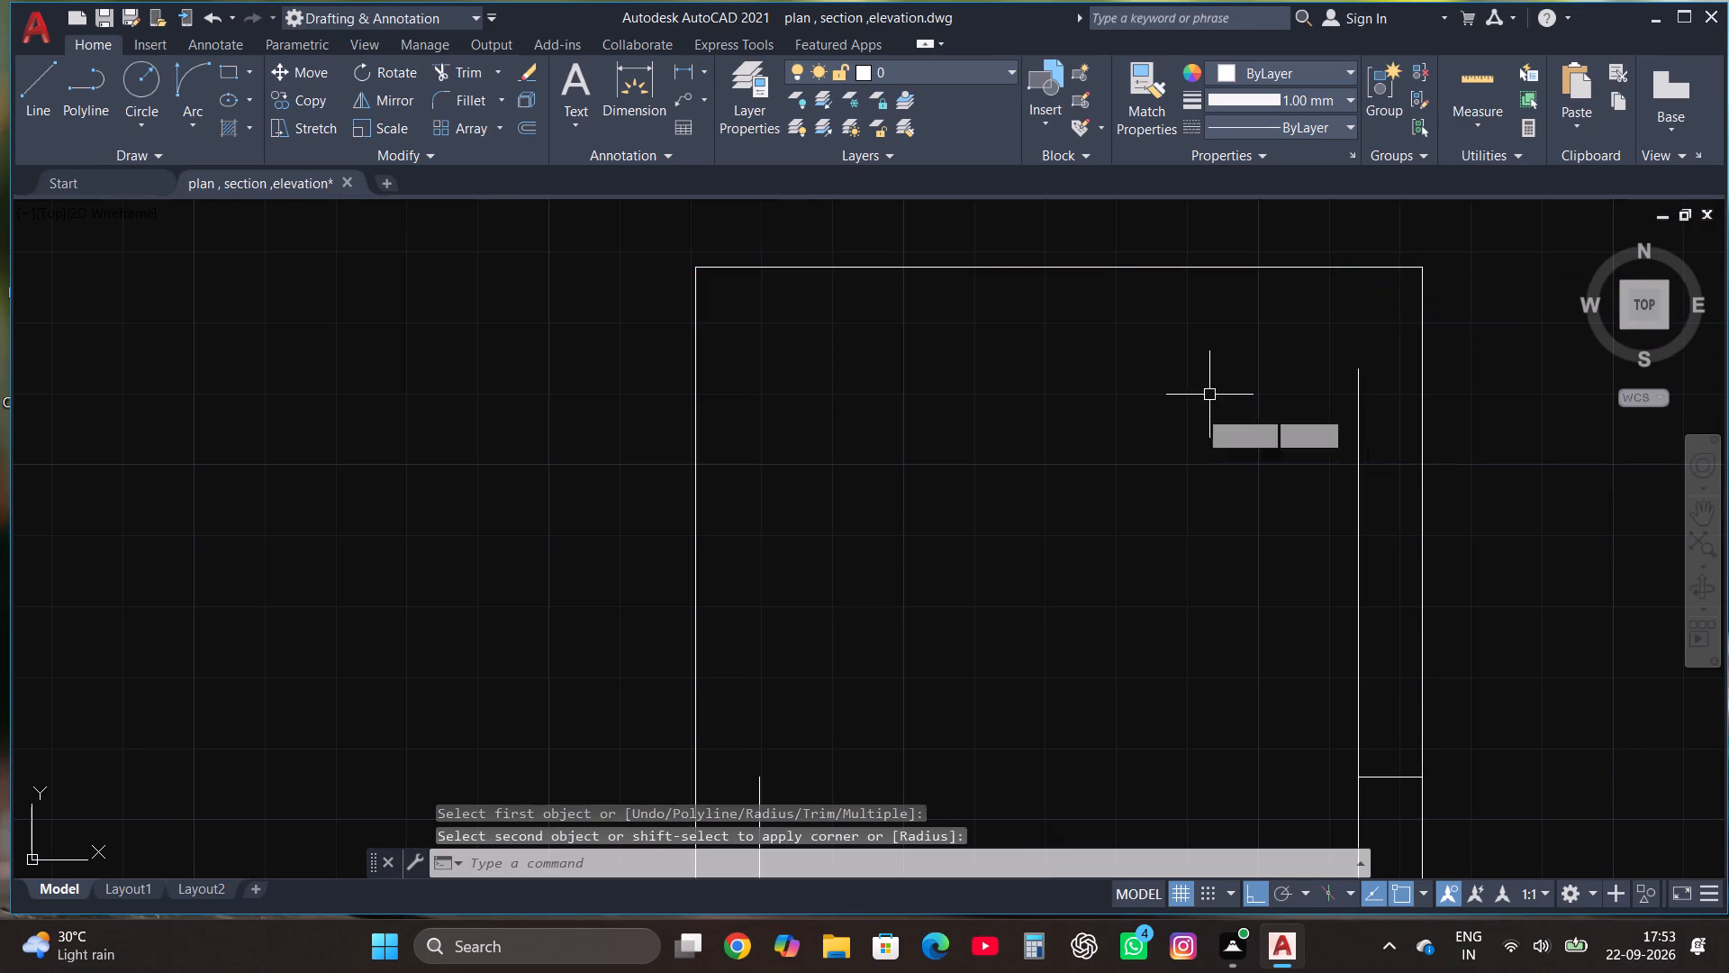
pyautogui.scroll(-2, 1183, 447)
pyautogui.press('Escape')
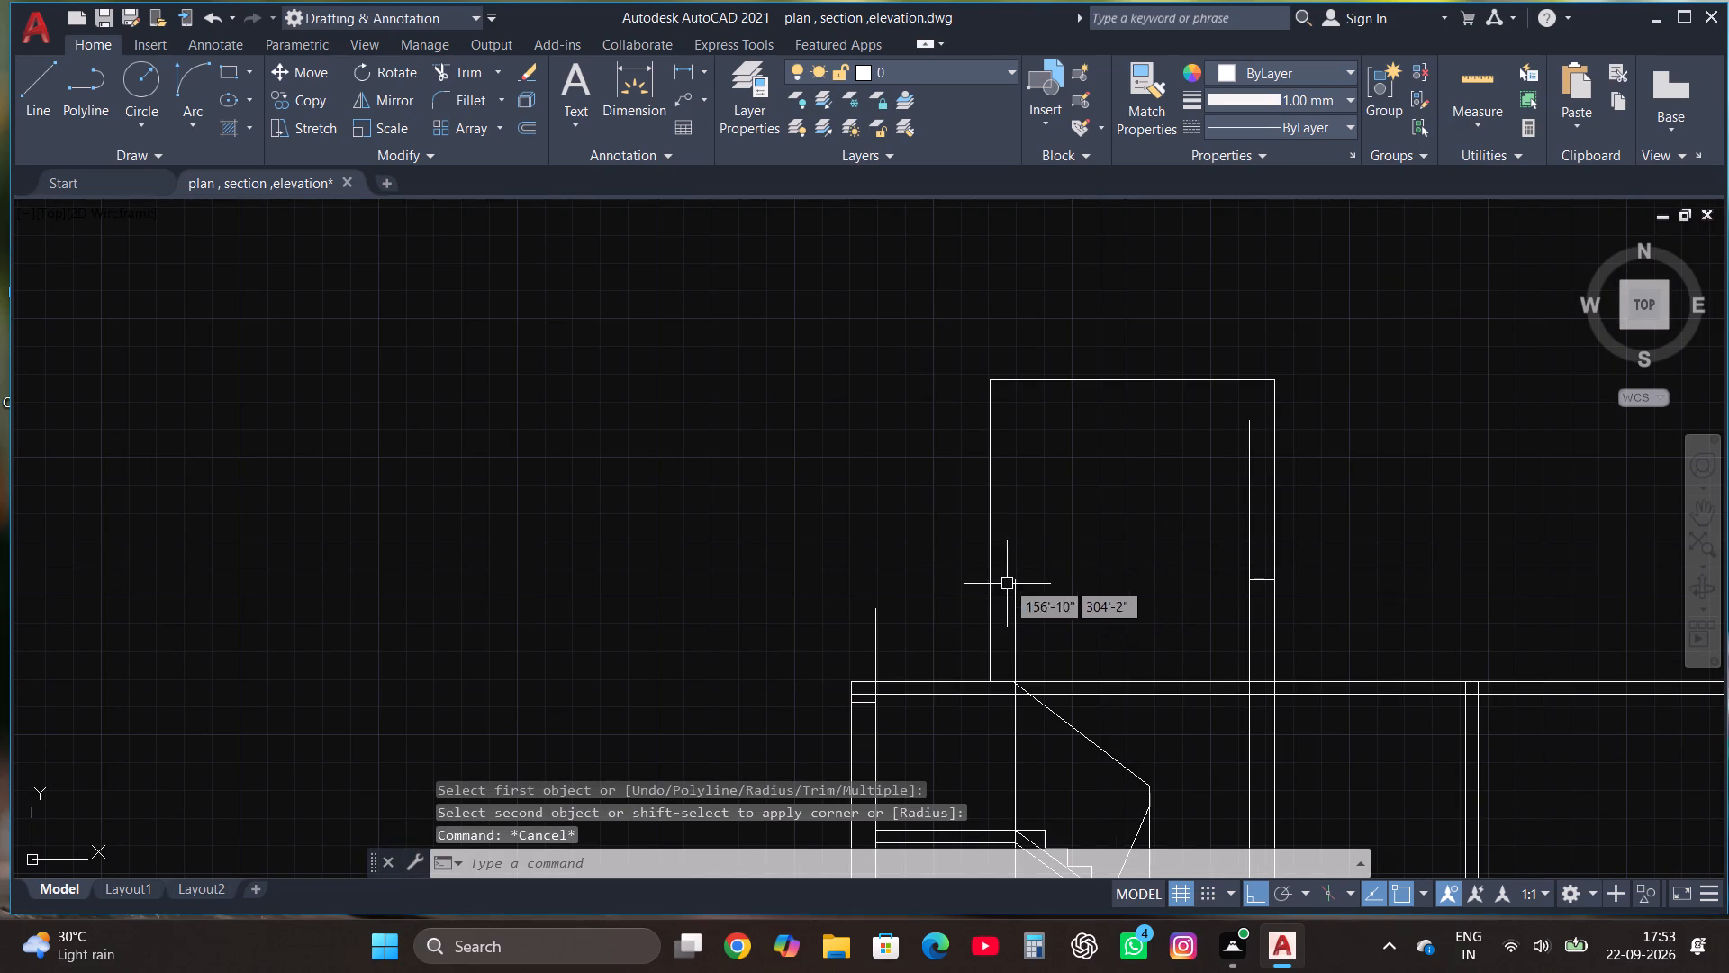
# Copy the headroom's top line 9" downward to give the roof its thickness.
pyautogui.click(1094, 380)
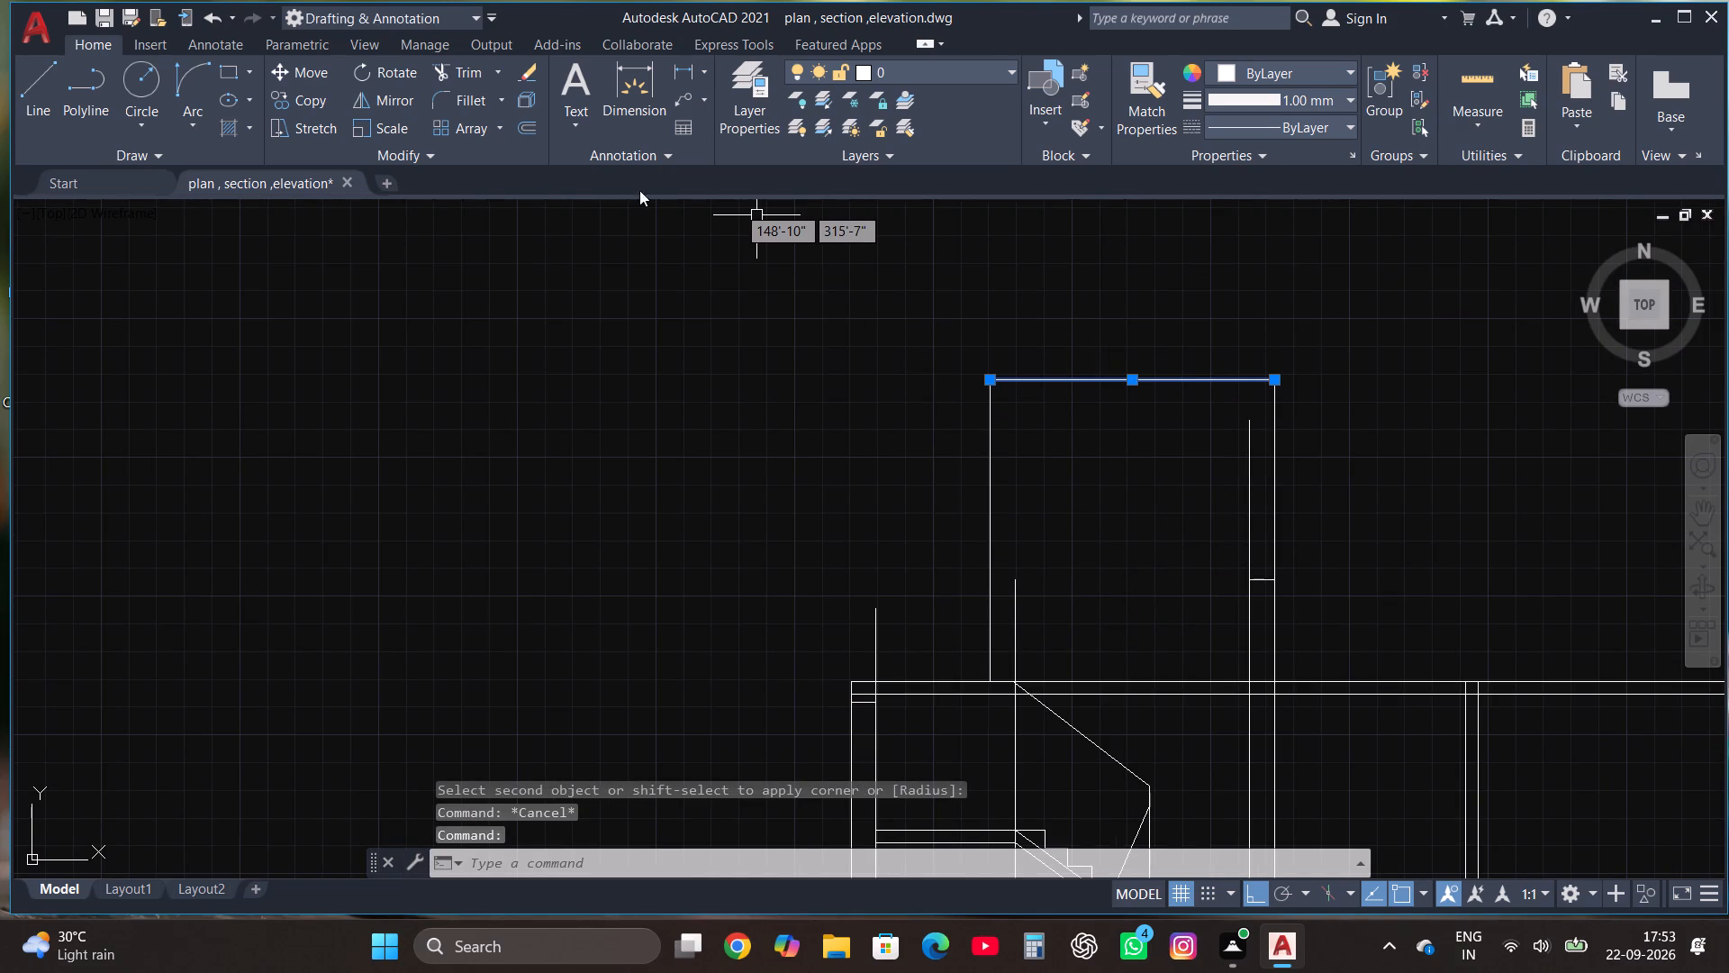
pyautogui.click(305, 88)
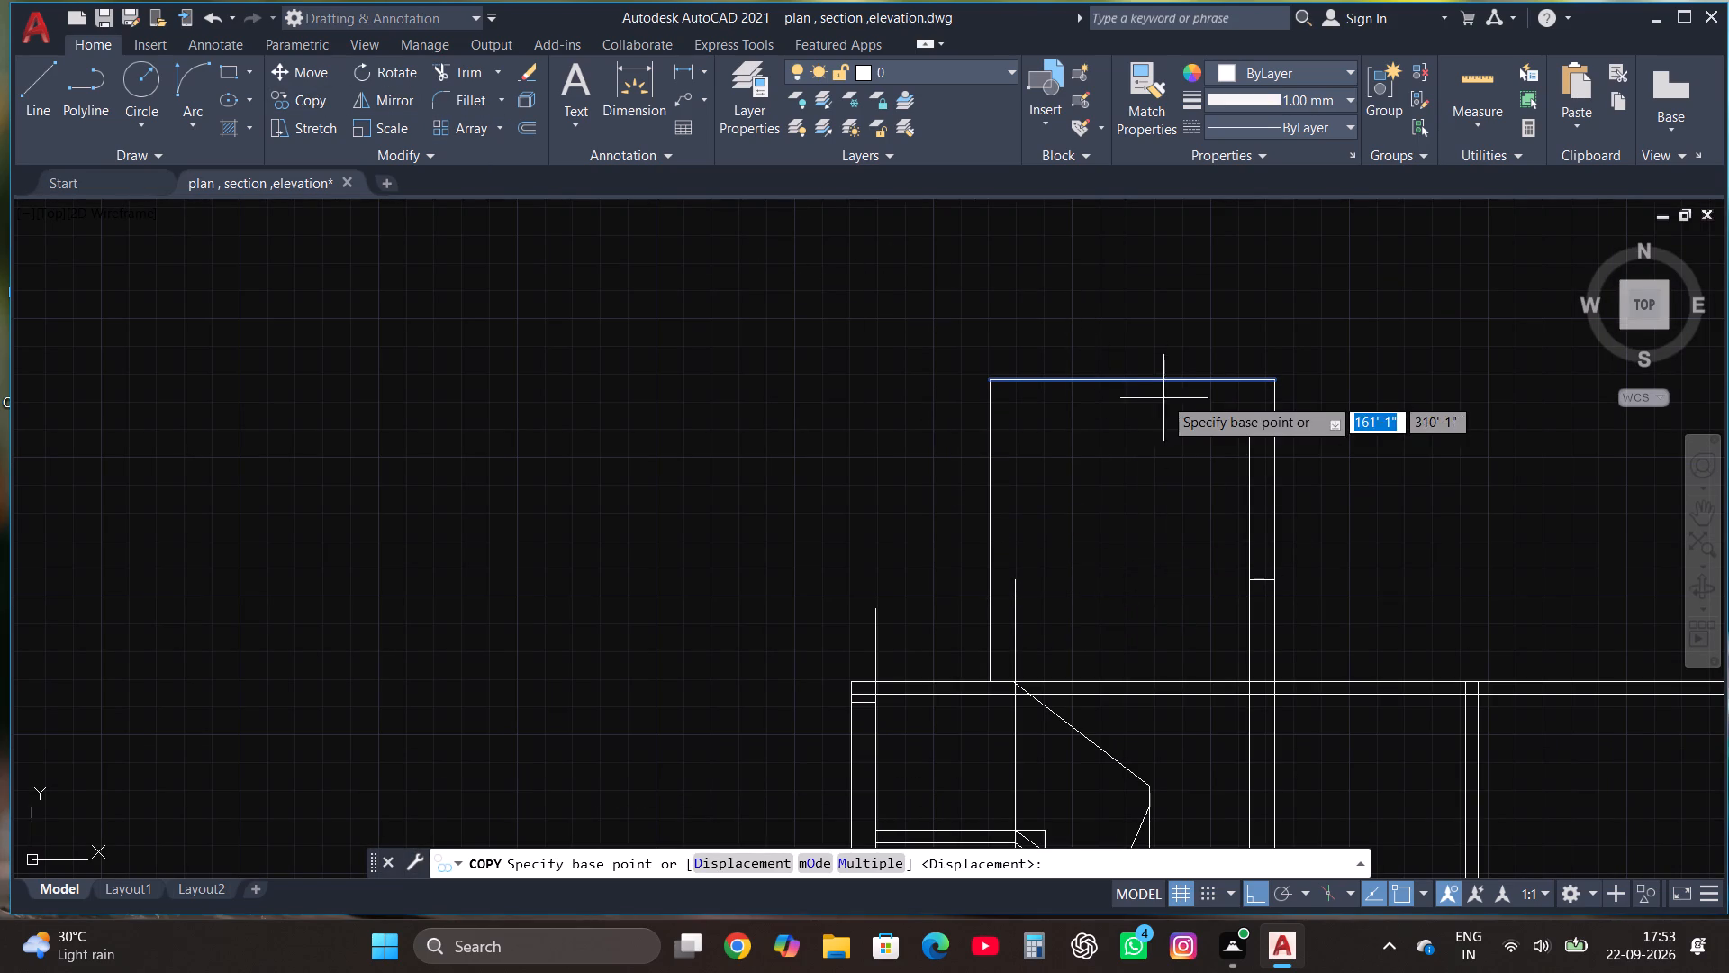
pyautogui.click(1129, 380)
pyautogui.write('9"')
pyautogui.press('Return')
pyautogui.press('Escape')
# Fillet both inner wall lines of the headroom with the lower roof line to close the inside corners.
pyautogui.scroll(1, 1136, 378)
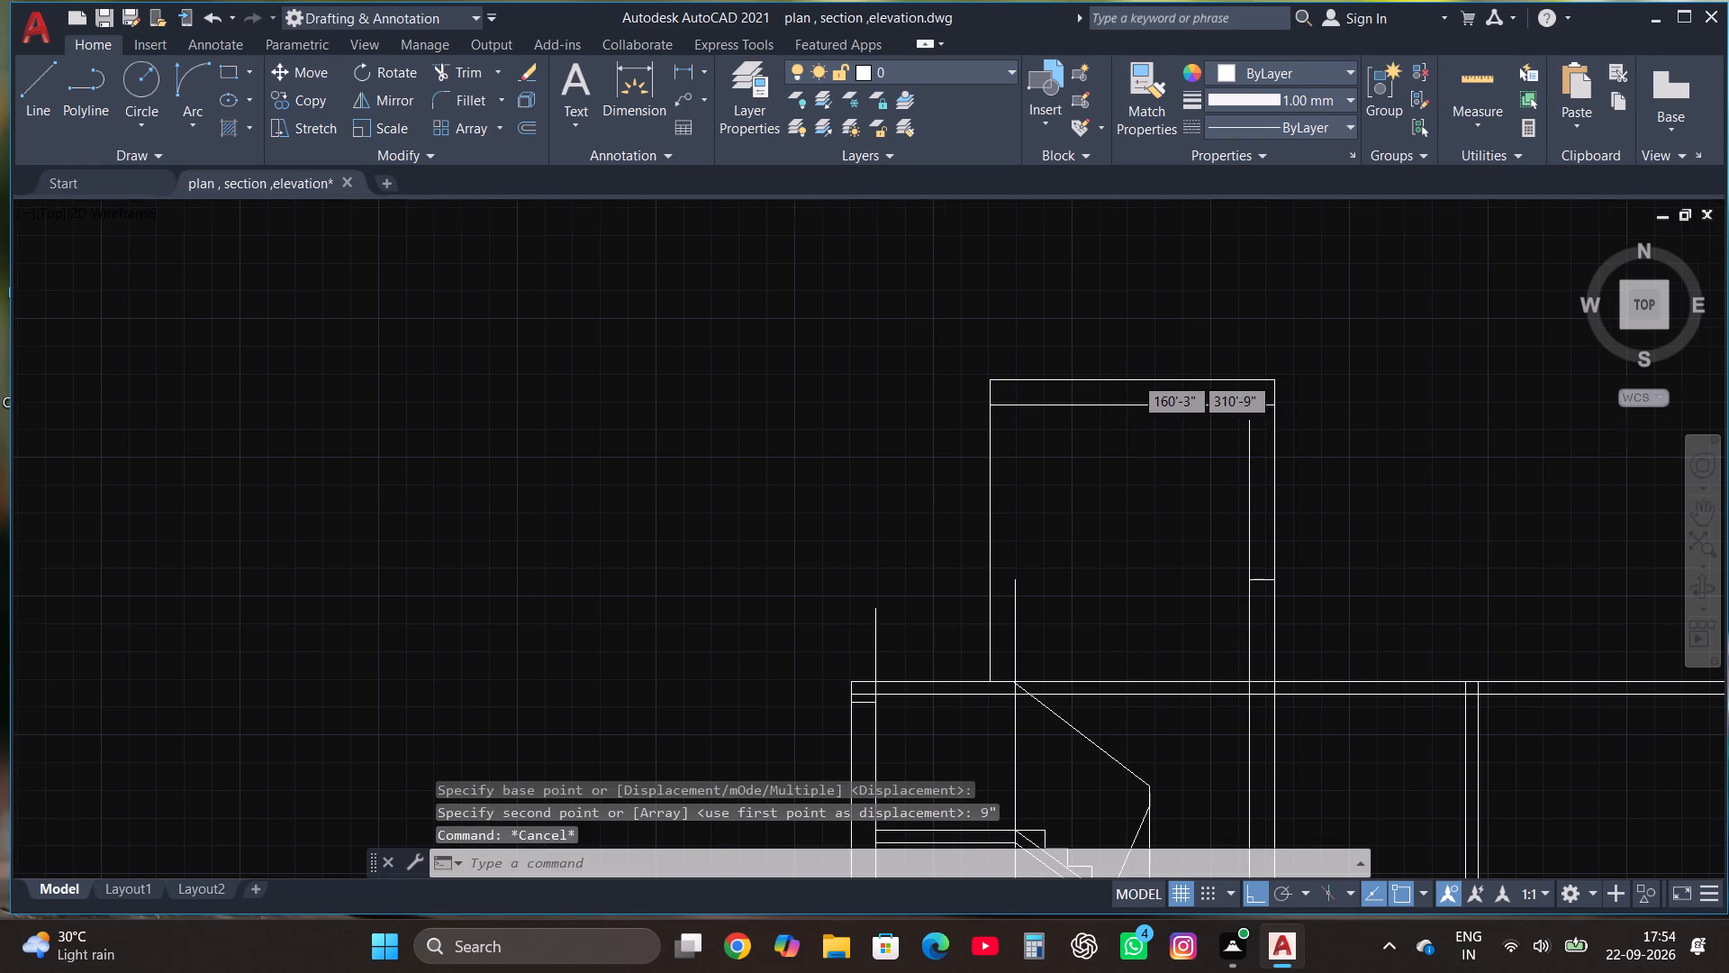
pyautogui.click(461, 73)
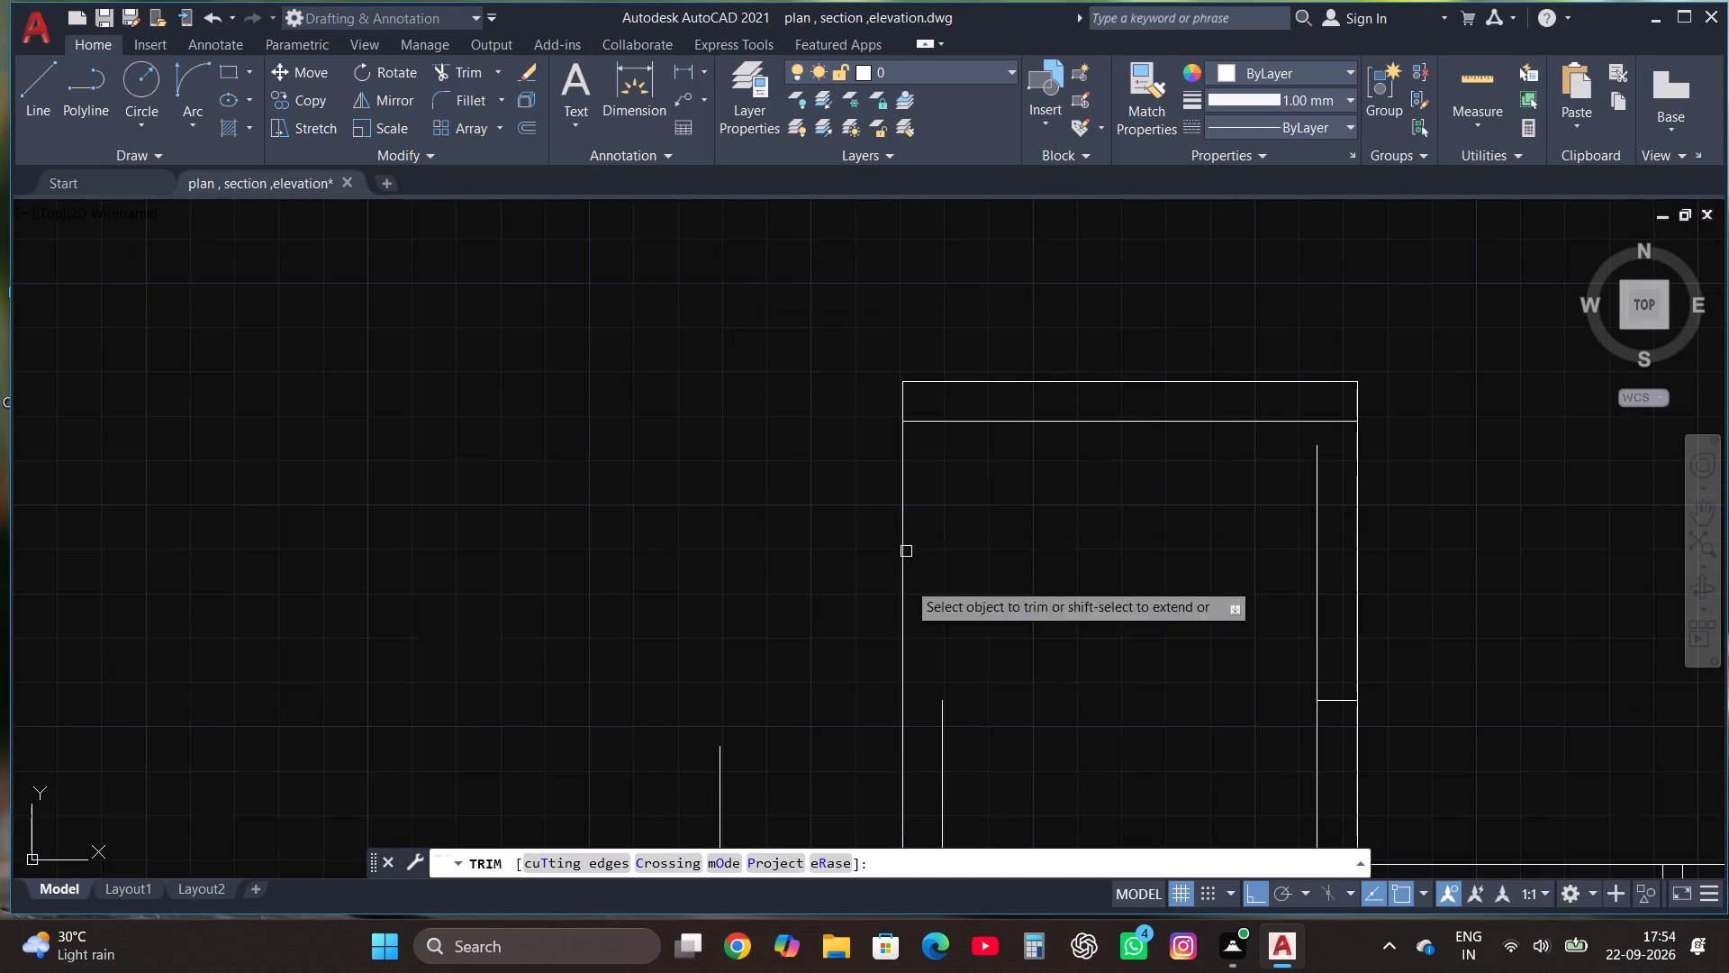
pyautogui.press('Escape')
pyautogui.click(456, 104)
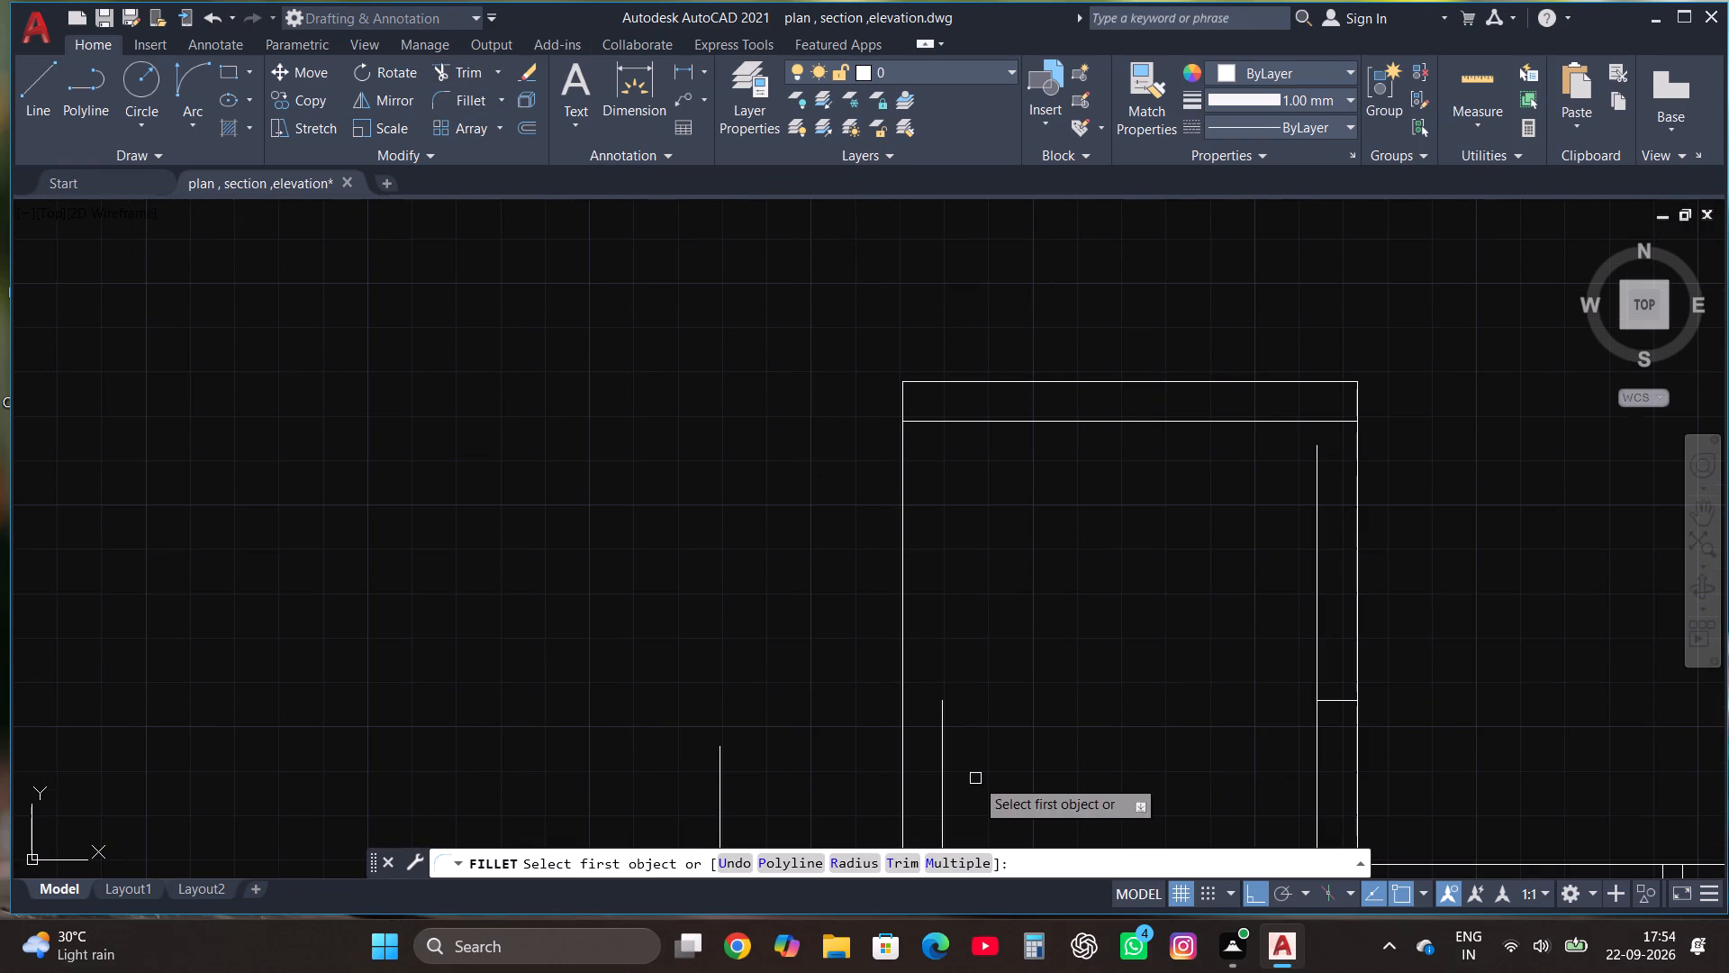
pyautogui.click(943, 757)
pyautogui.click(978, 425)
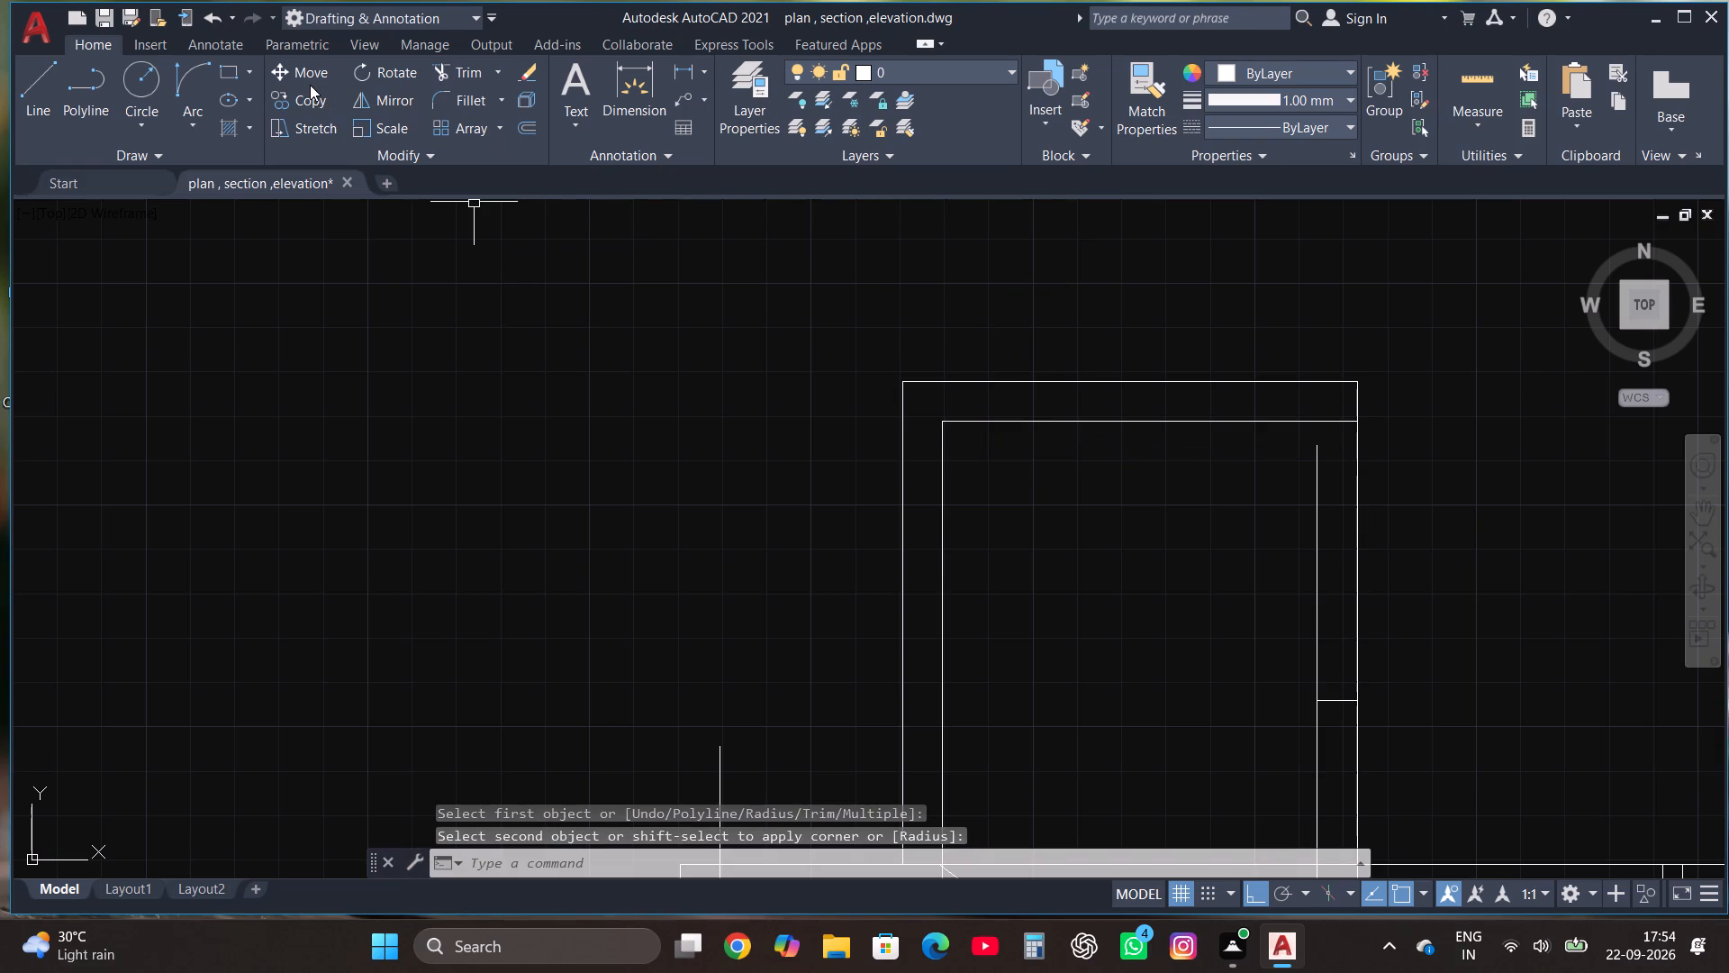
pyautogui.click(443, 105)
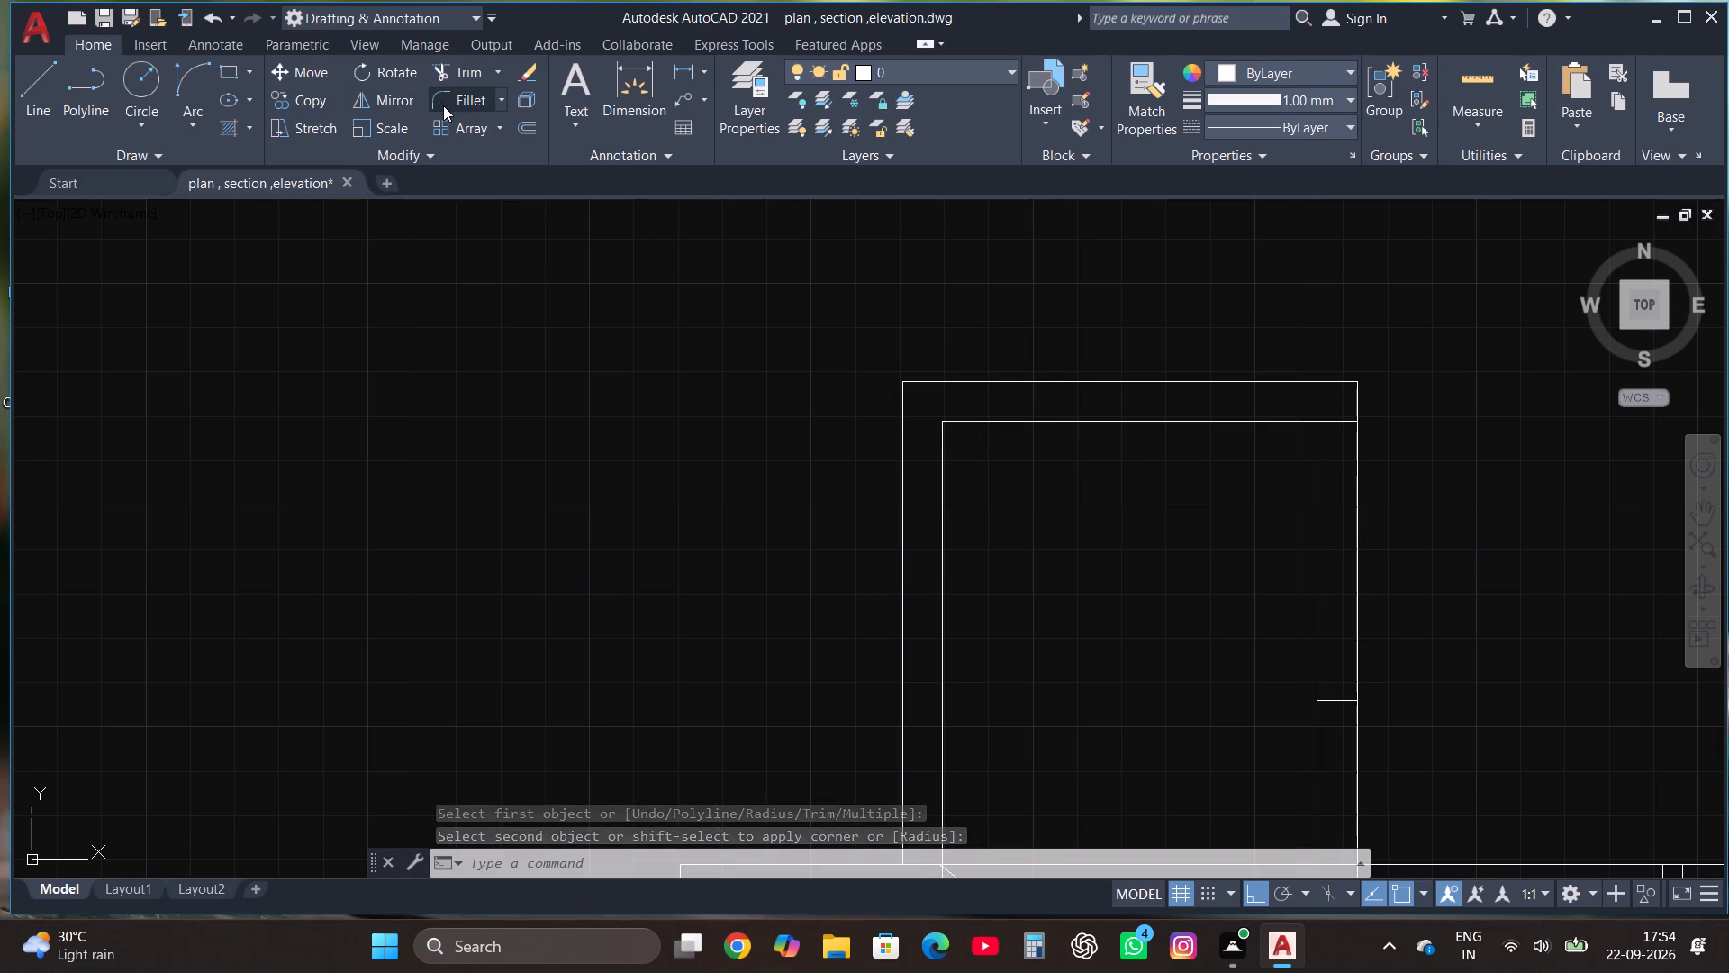
pyautogui.click(1316, 531)
pyautogui.click(1274, 424)
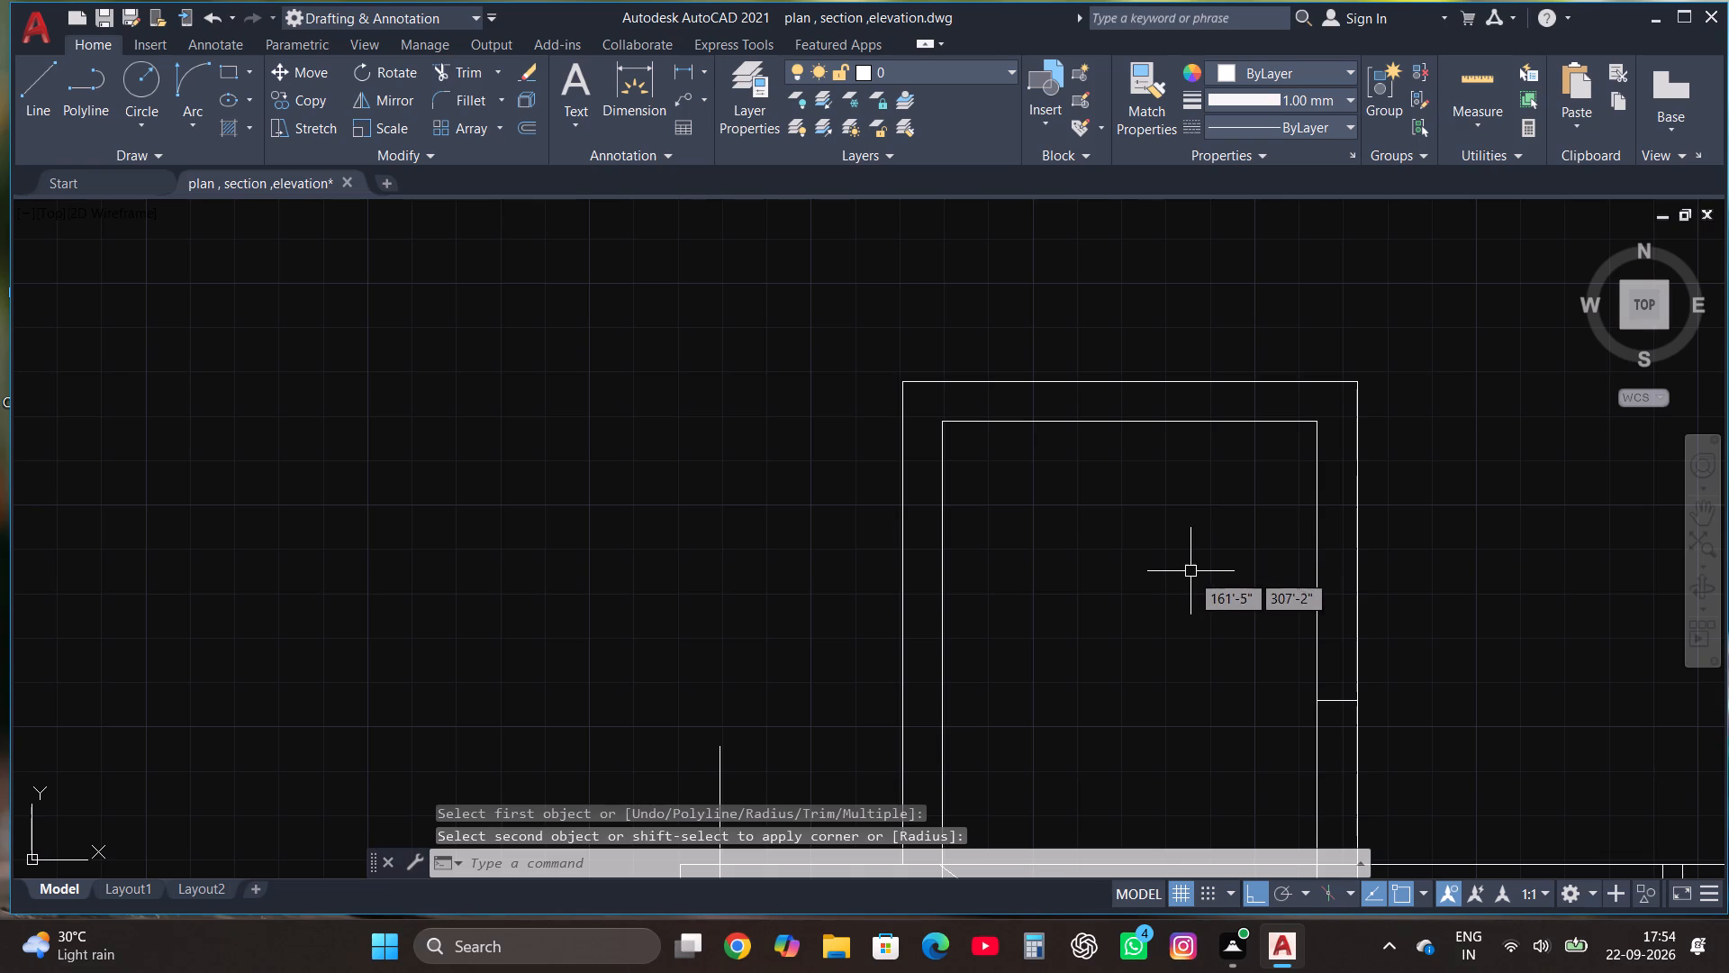
pyautogui.press('Escape')
pyautogui.scroll(-2, 1194, 576)
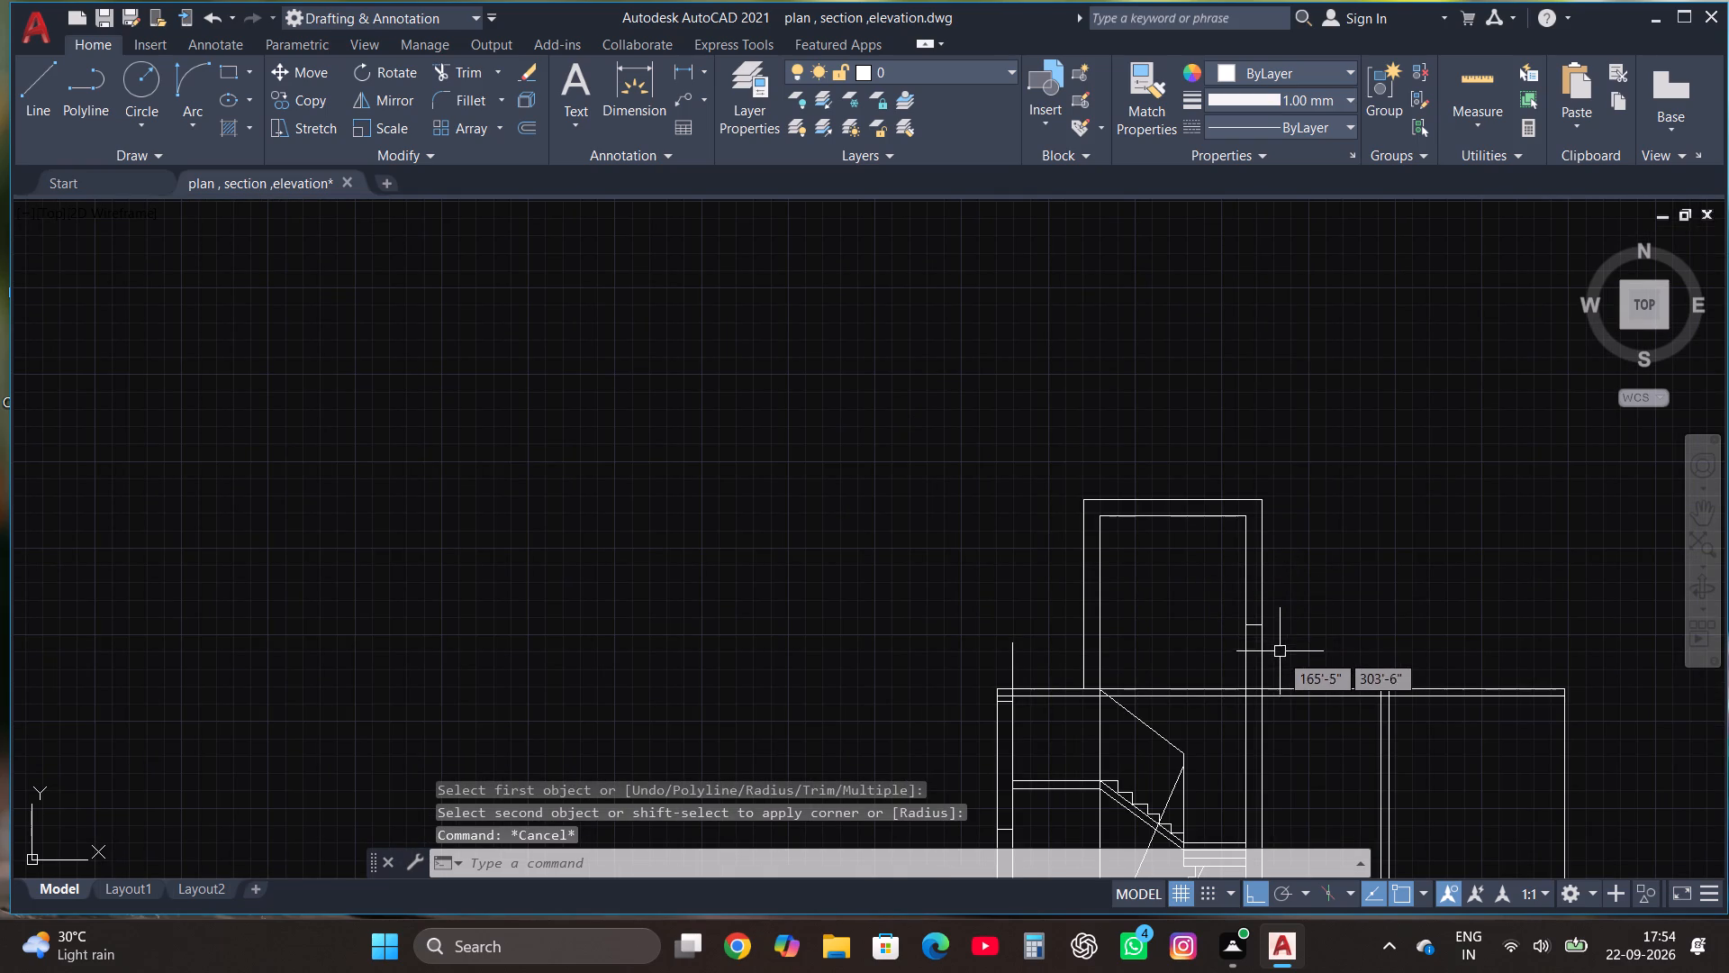
# Trim the short horizontal line between the two lines of the stair headroom's wall above the roof slab.
pyautogui.scroll(3, 1280, 654)
pyautogui.click(451, 68)
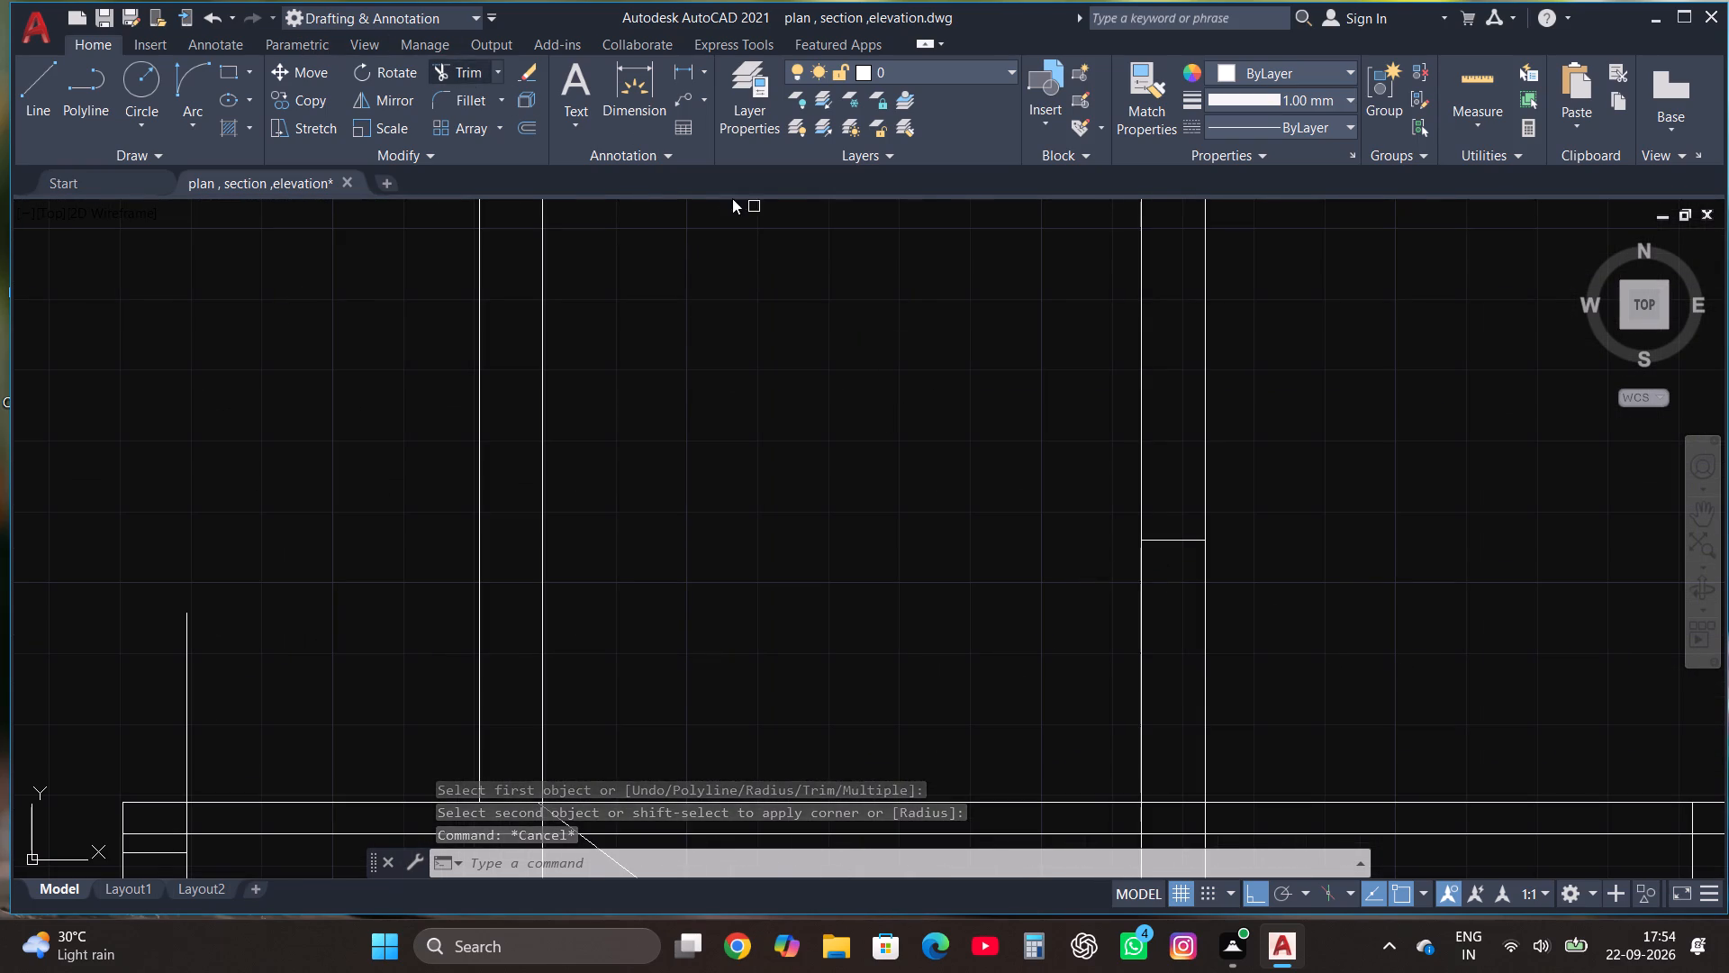
pyautogui.click(1180, 539)
pyautogui.press('Escape')
# Draw a door rectangle about 2'-5" wide and 5'-10" high on the top storey's floor, just beyond the stair wall.
pyautogui.scroll(-2, 1180, 539)
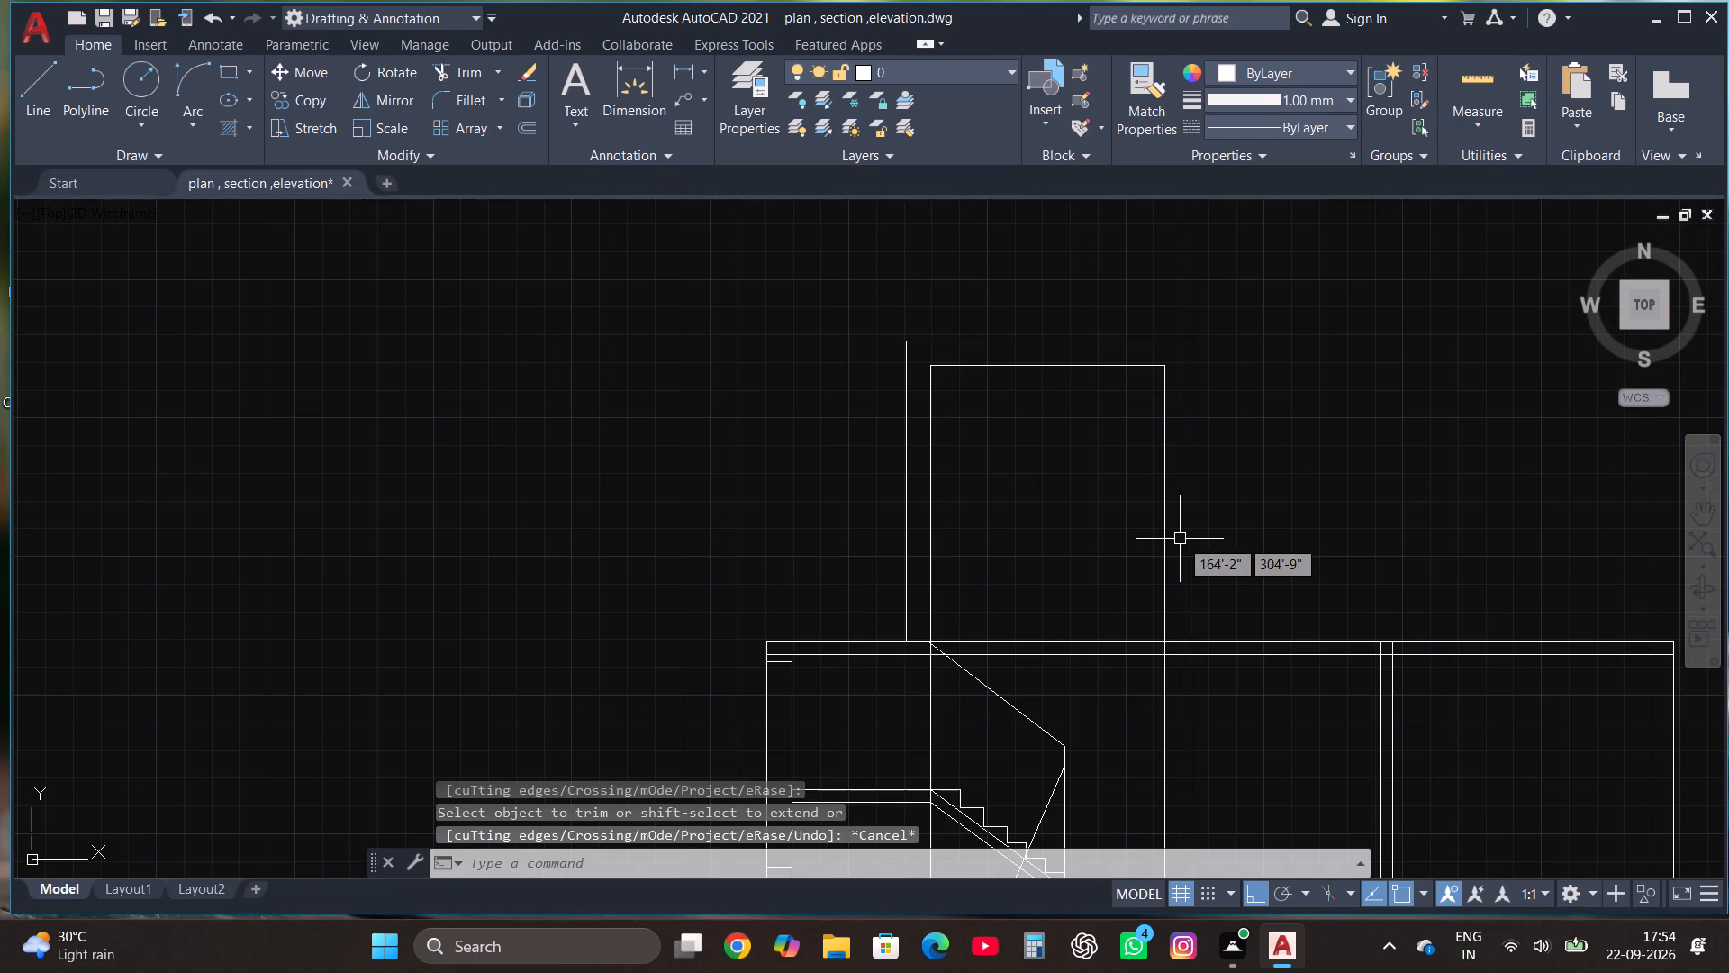
pyautogui.scroll(-1, 1180, 539)
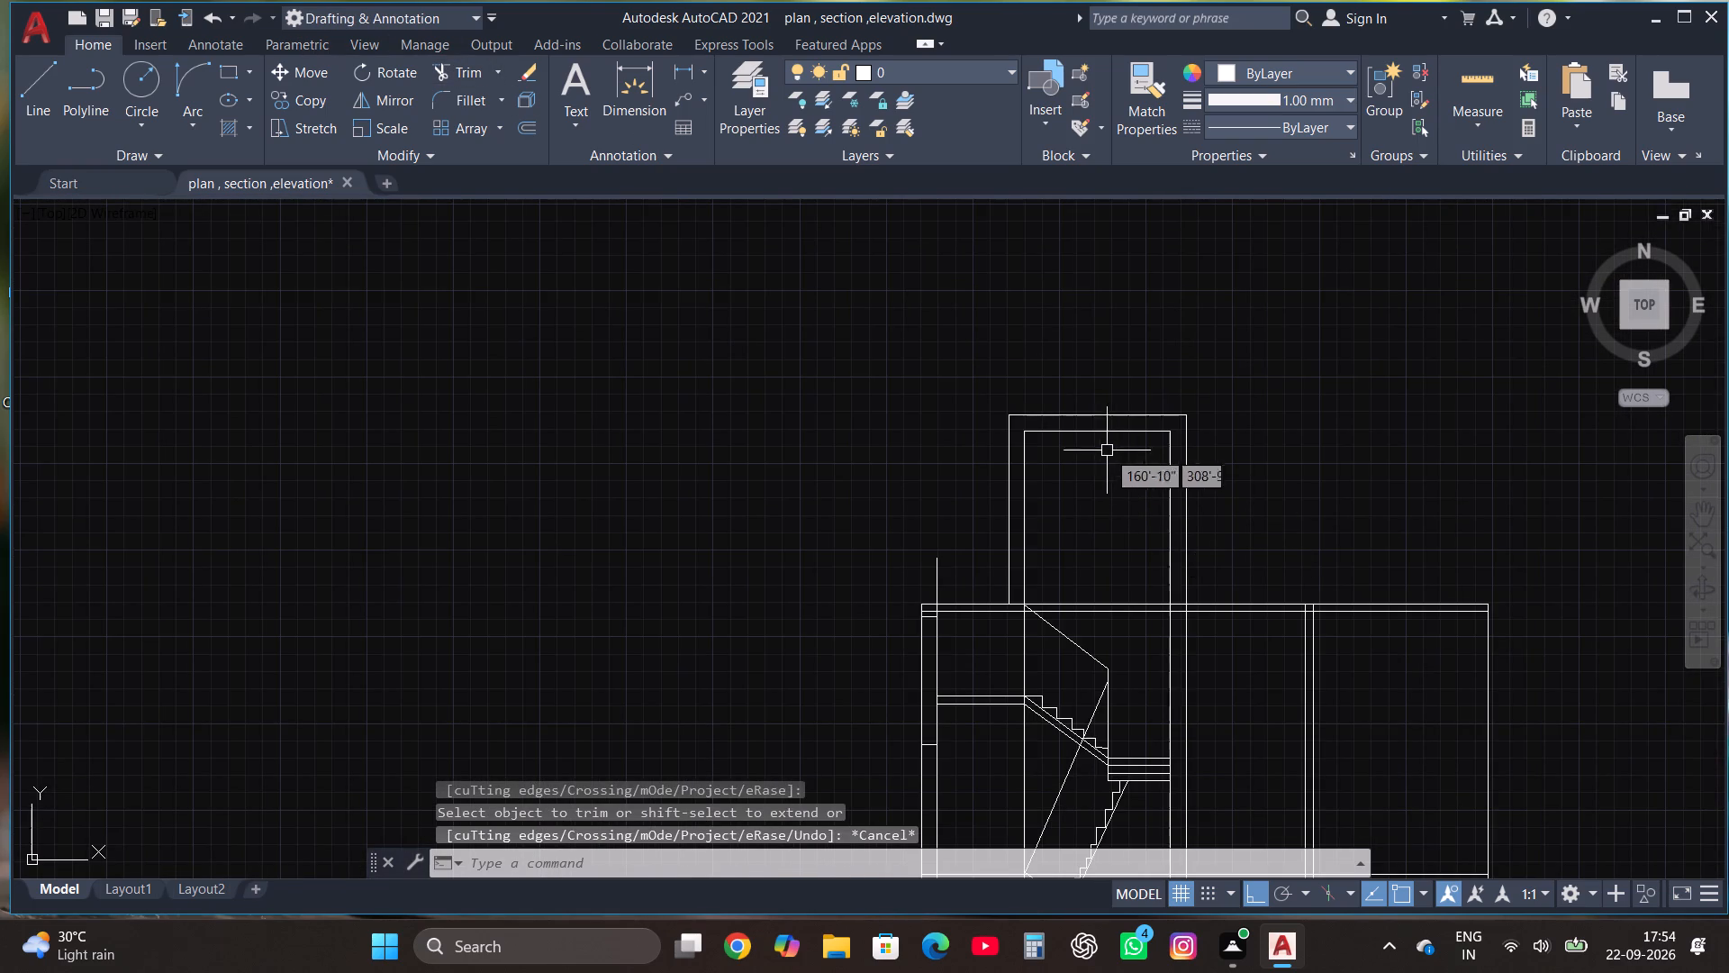
pyautogui.scroll(-1, 991, 455)
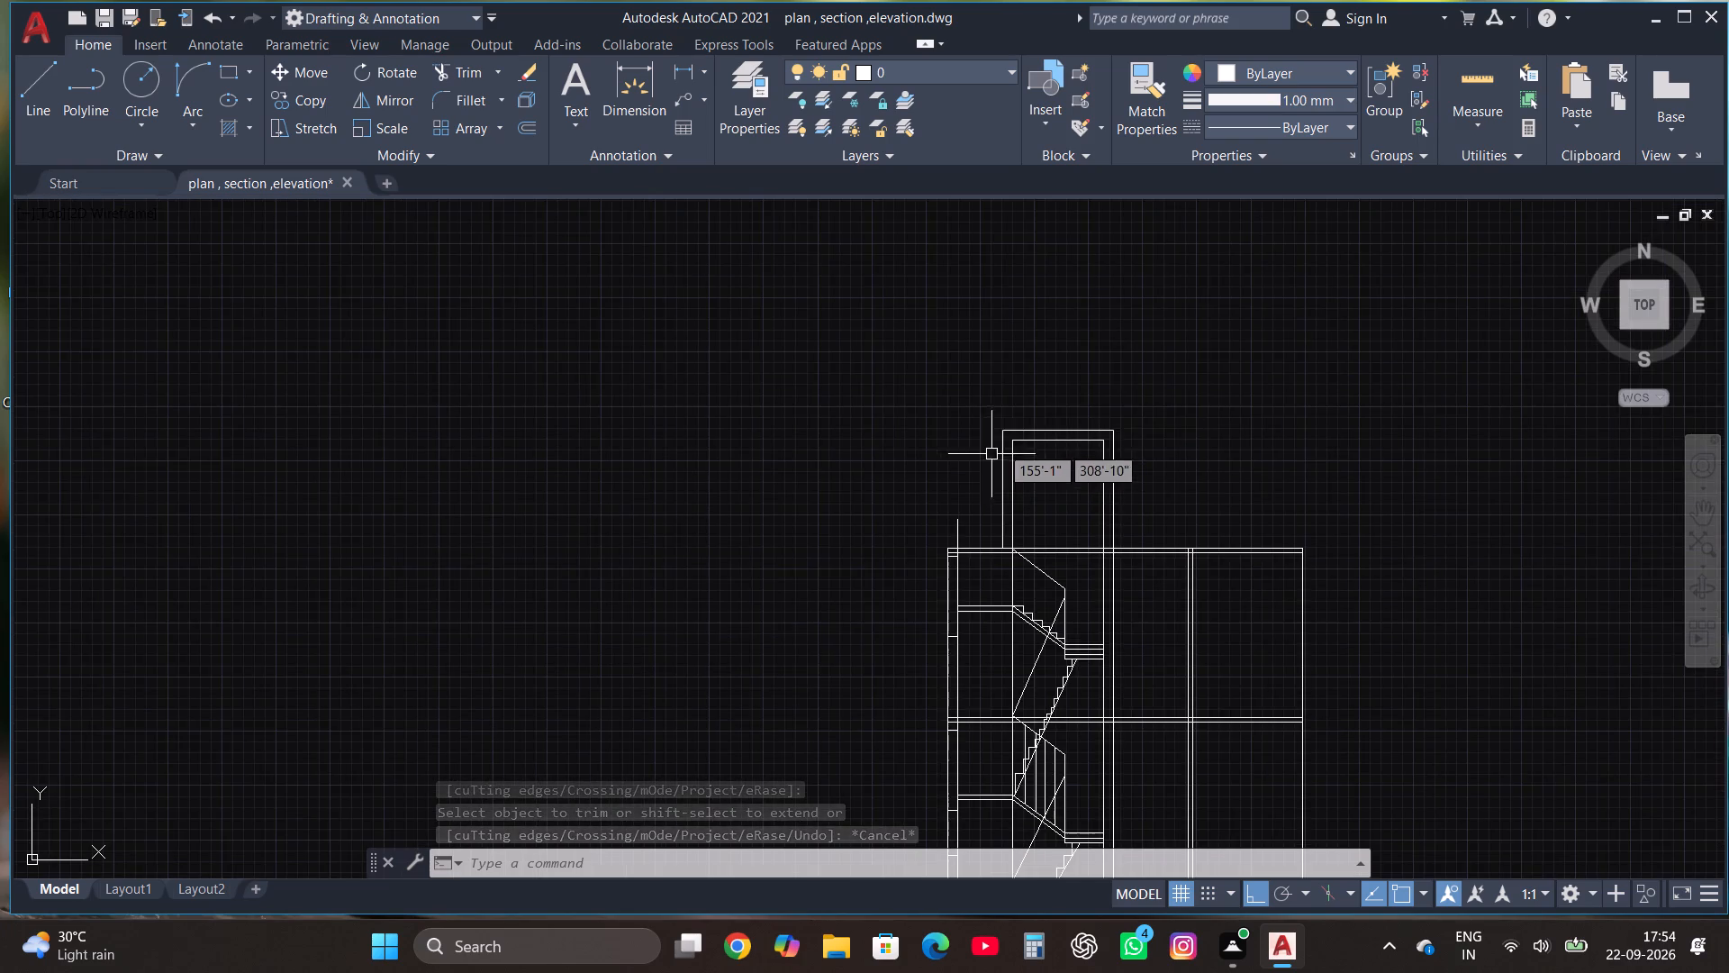
pyautogui.scroll(-1, 1037, 405)
pyautogui.scroll(2, 1109, 595)
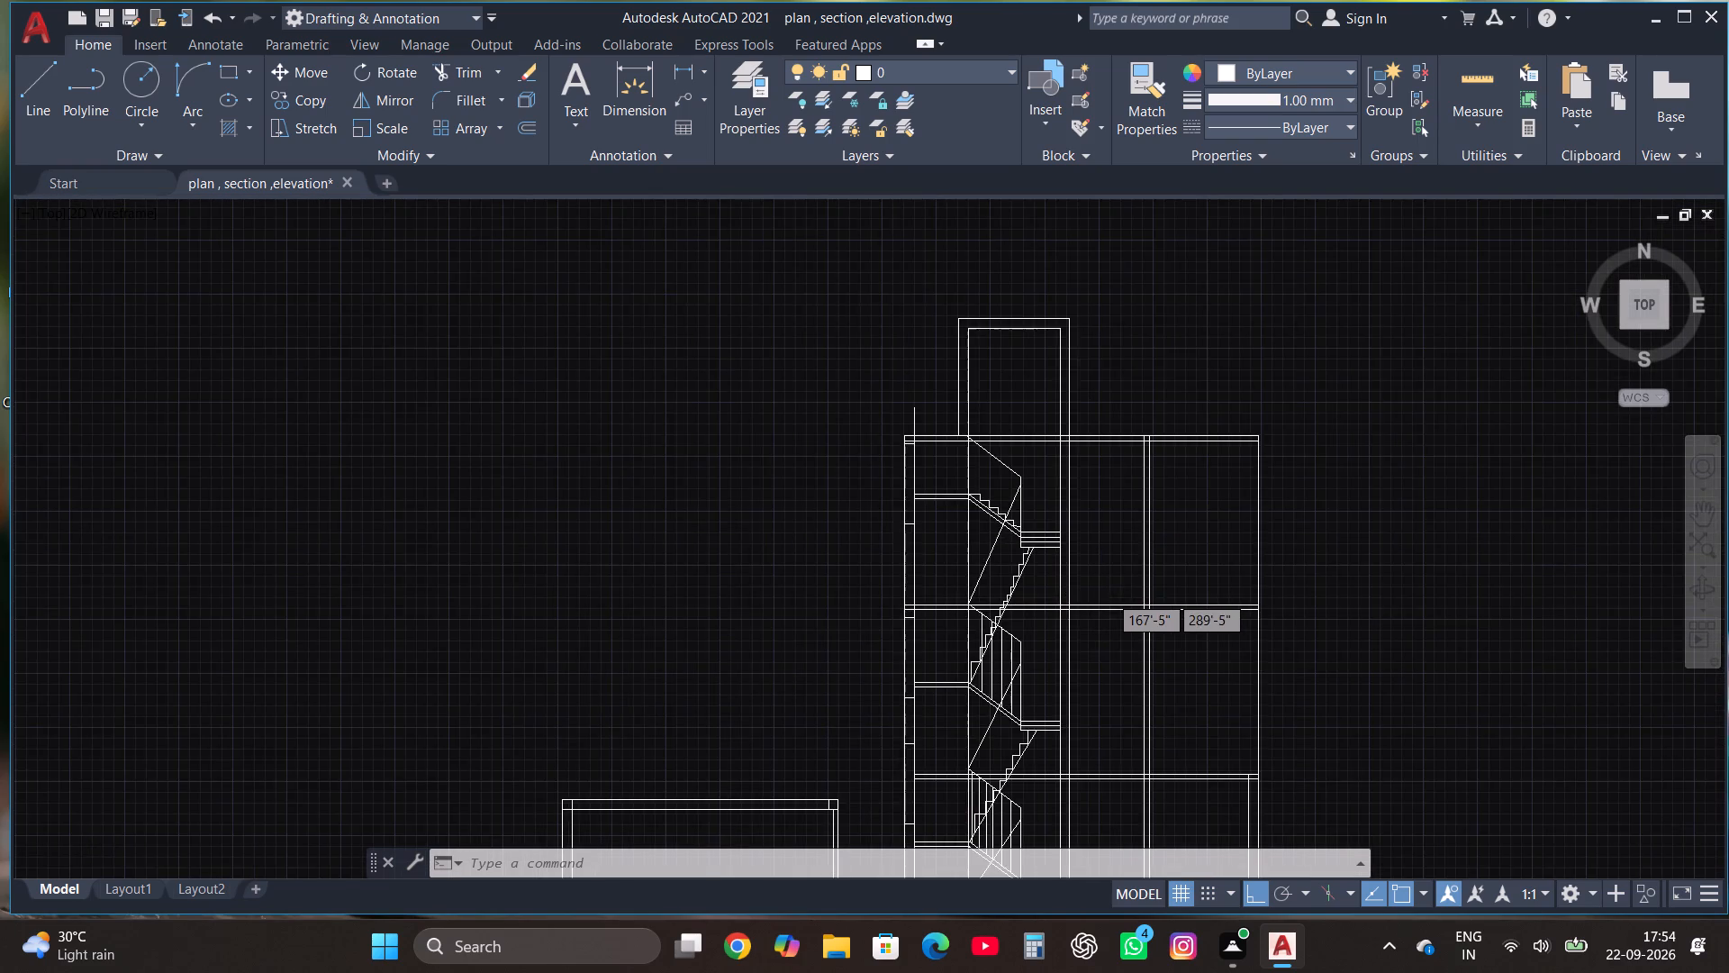
pyautogui.click(223, 68)
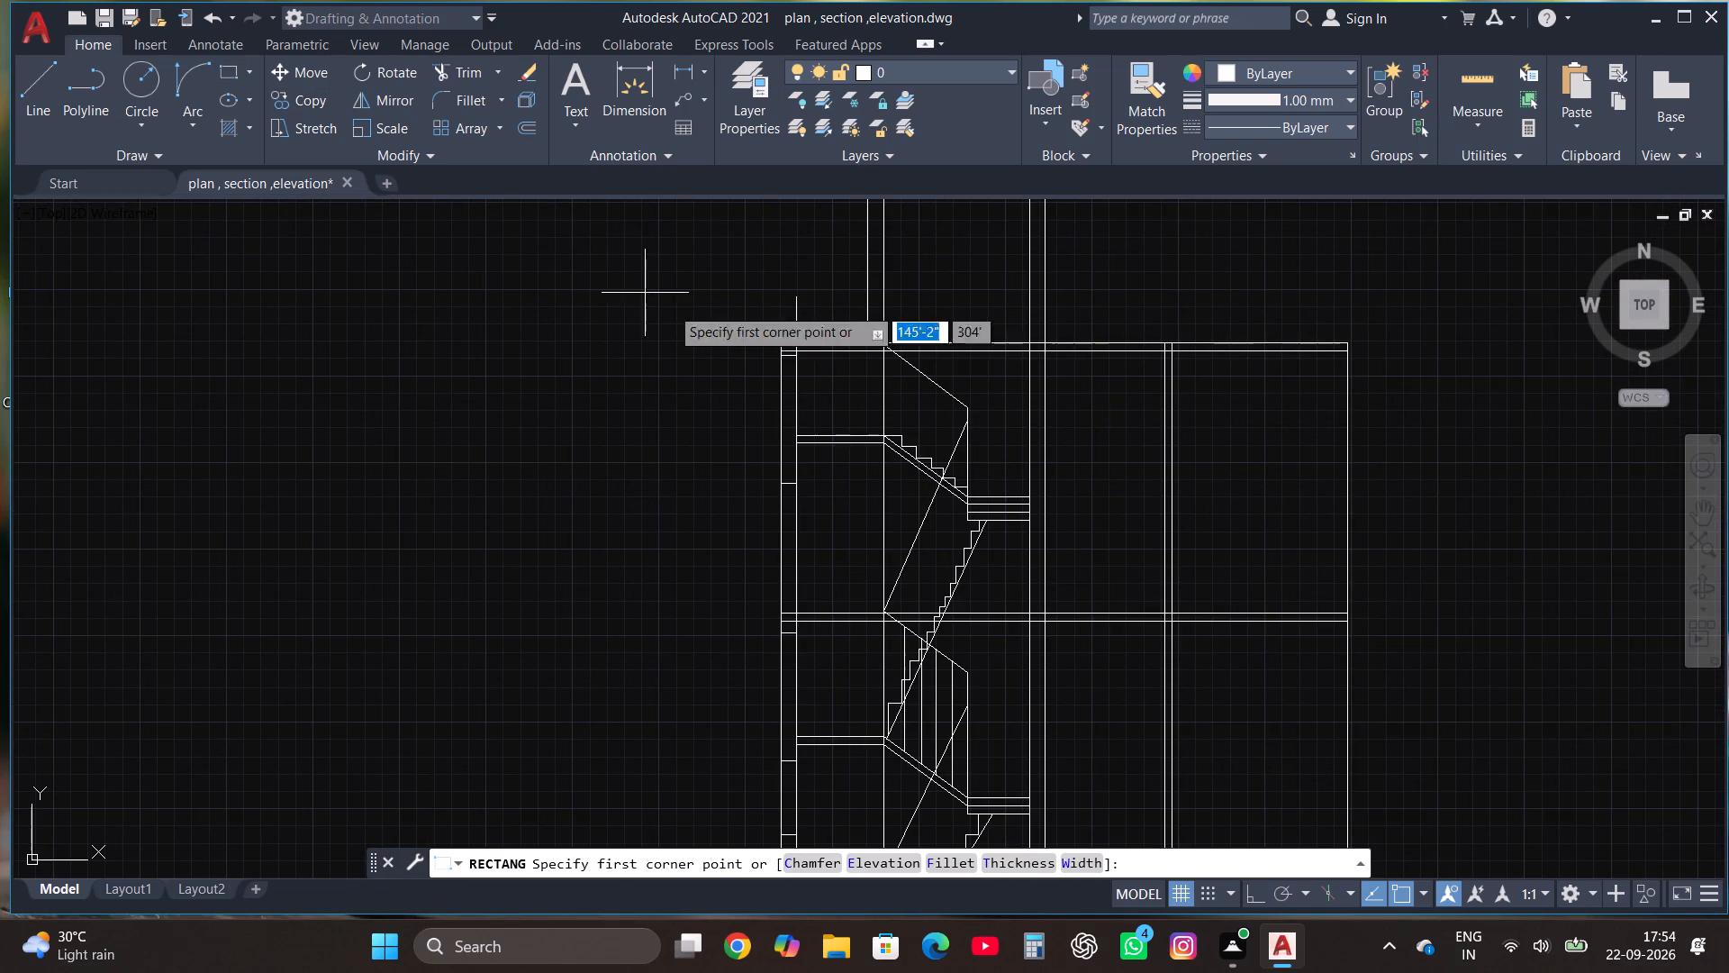
pyautogui.click(1054, 611)
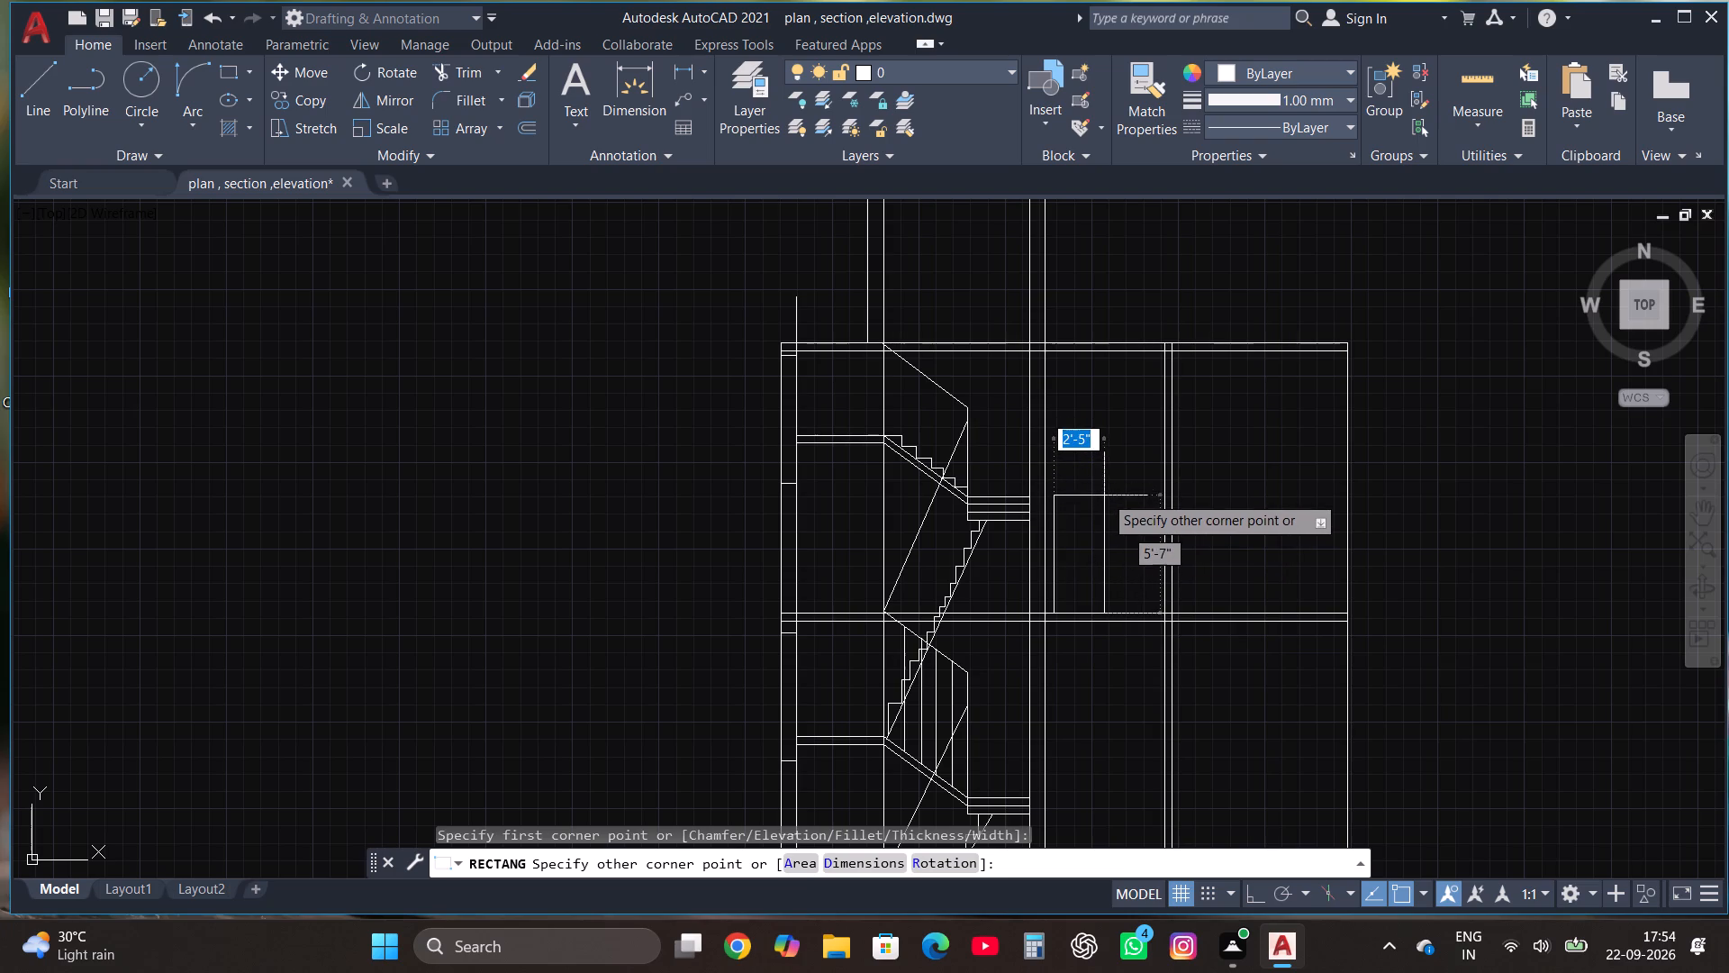
pyautogui.click(1103, 490)
# Offset the door rectangle 3" inward to form its frame.
pyautogui.scroll(1, 1104, 508)
pyautogui.click(1089, 482)
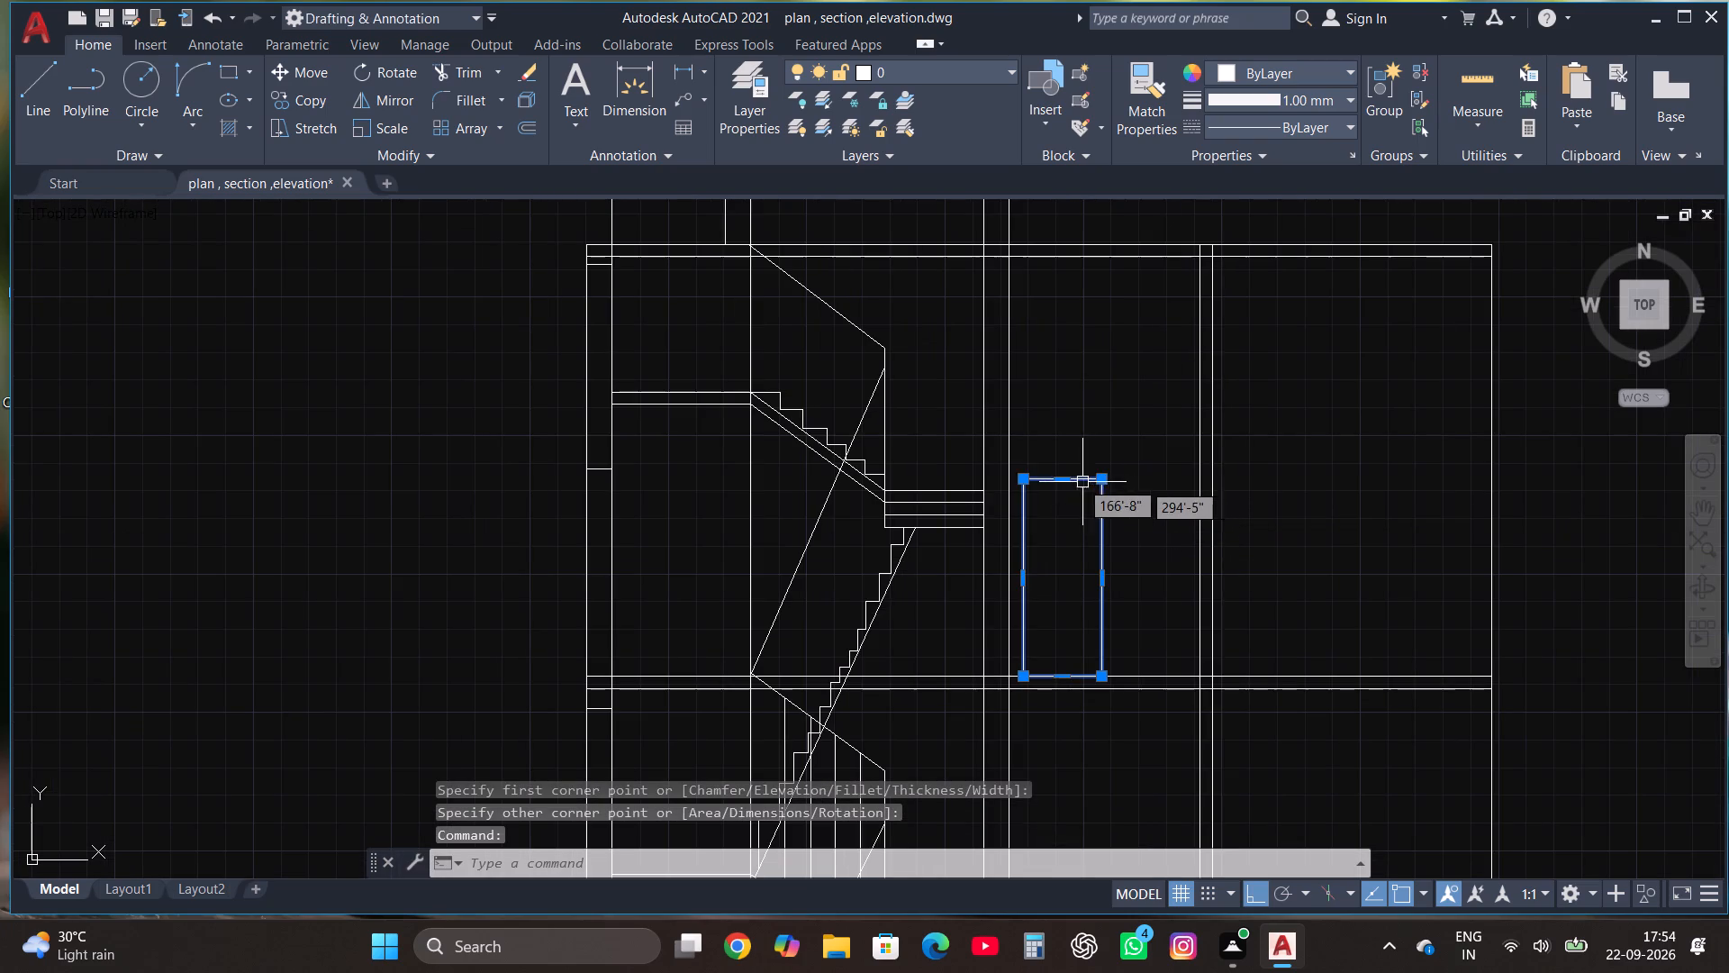
pyautogui.click(527, 126)
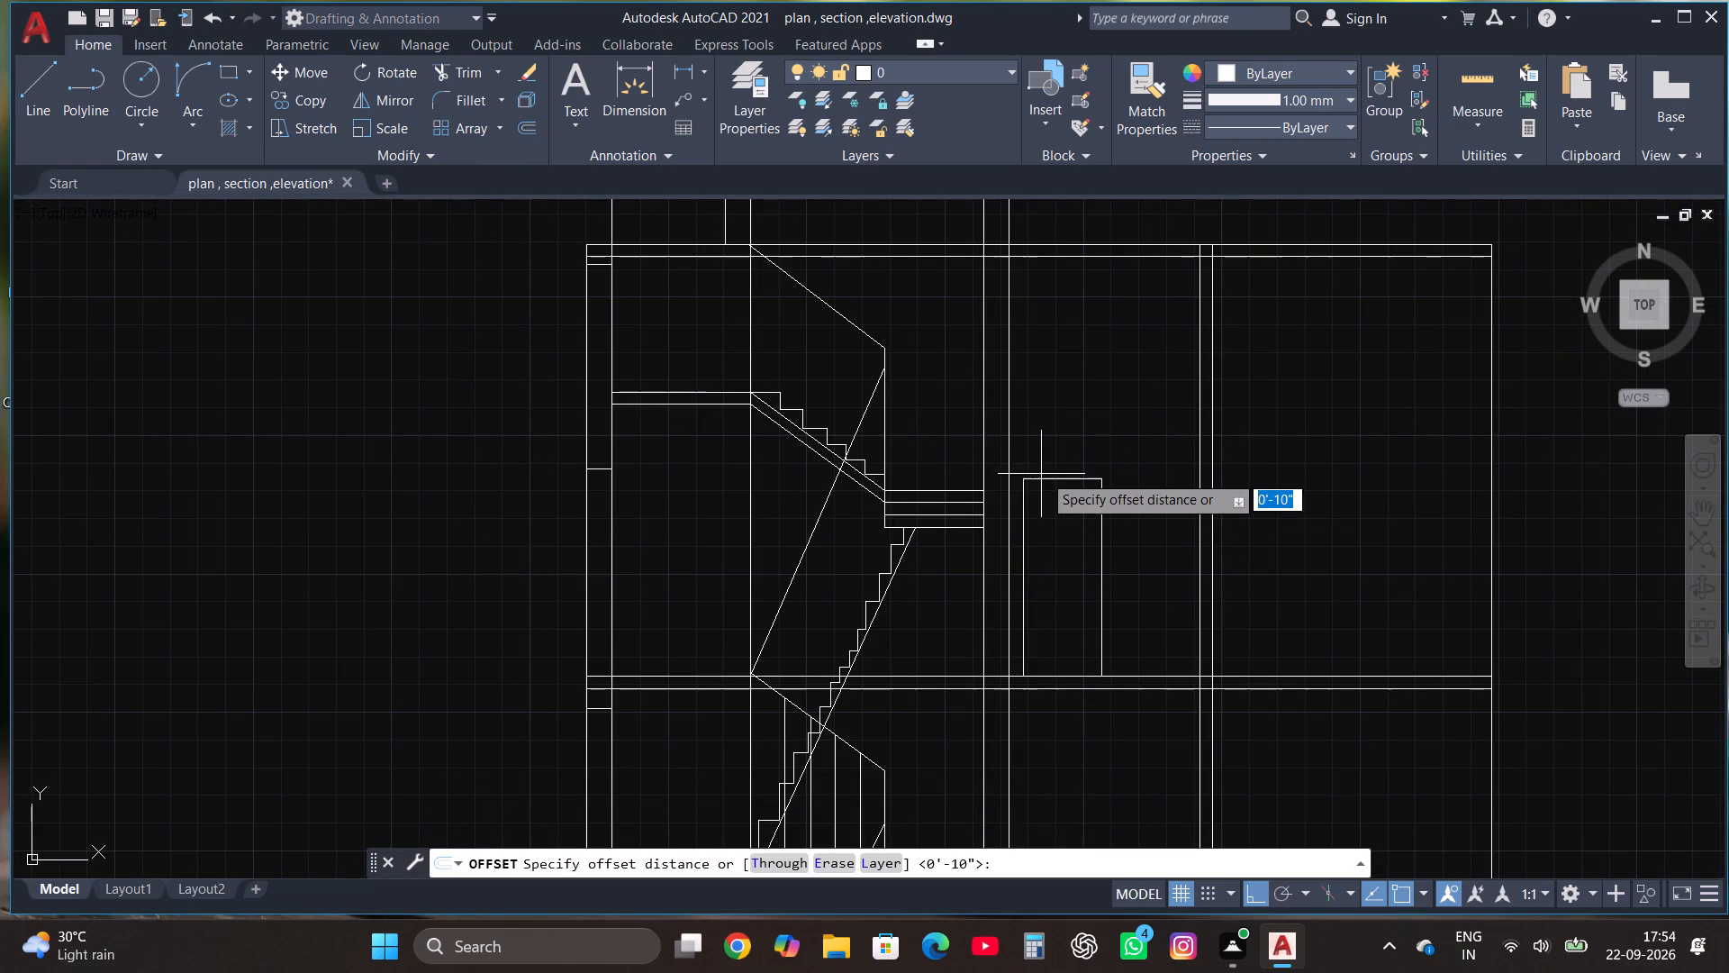
pyautogui.click(1046, 485)
pyautogui.click(1046, 492)
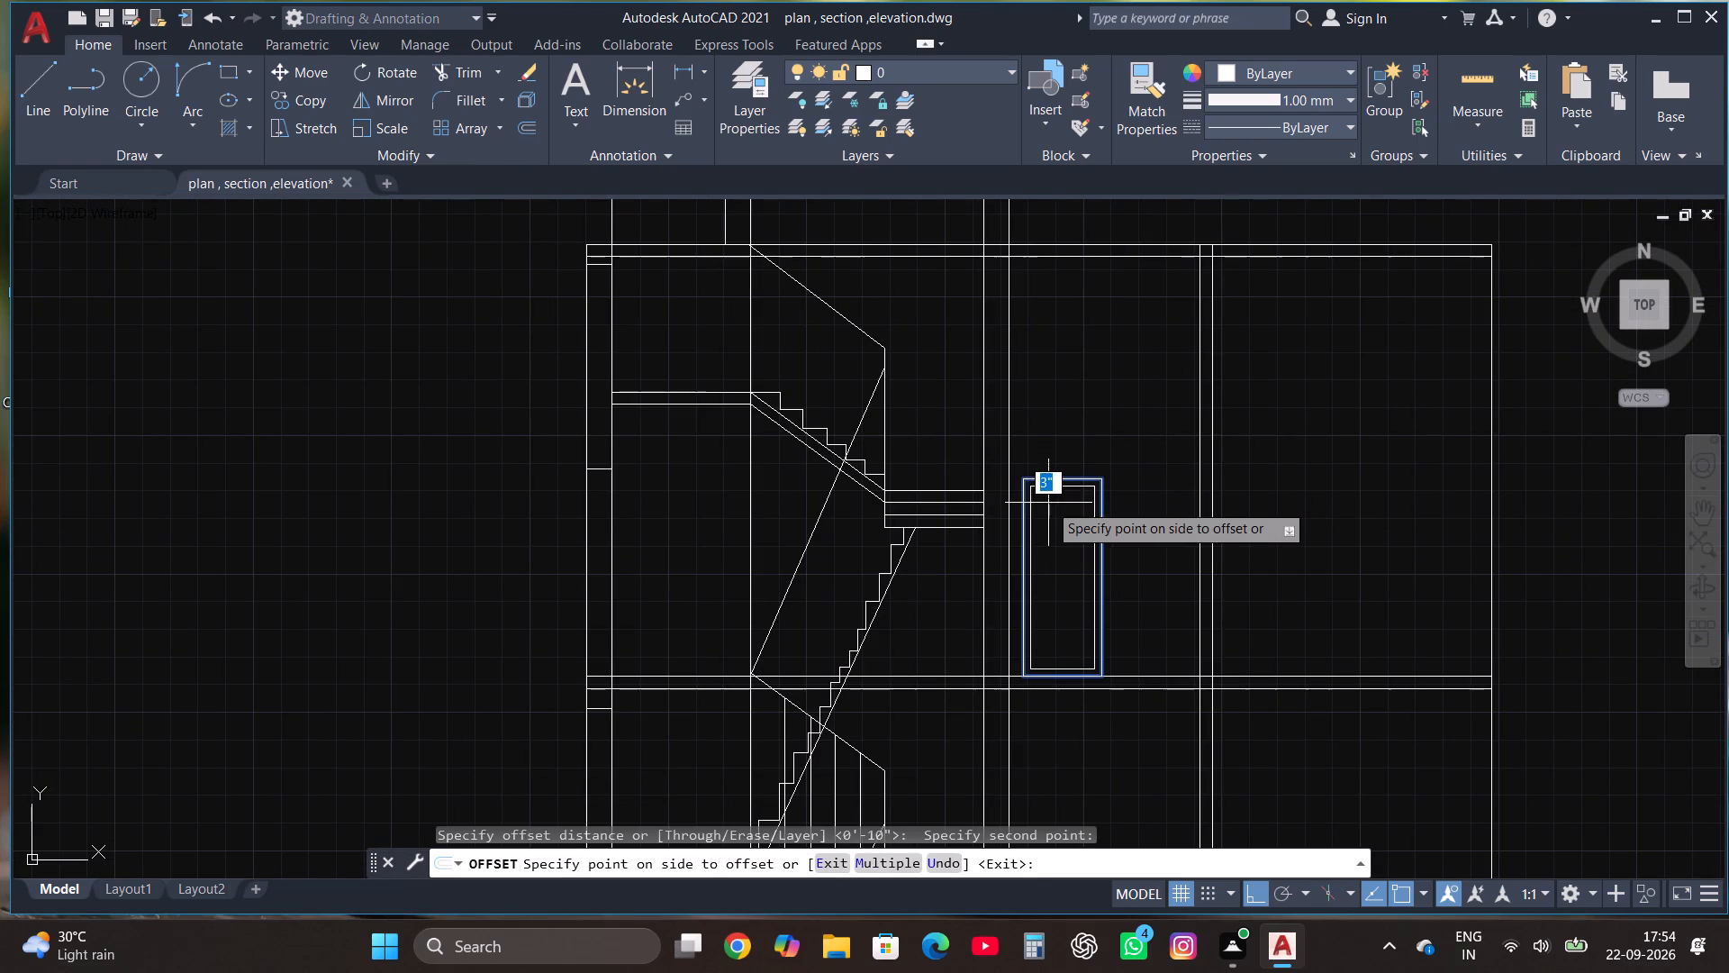
pyautogui.click(1048, 503)
pyautogui.press('Escape')
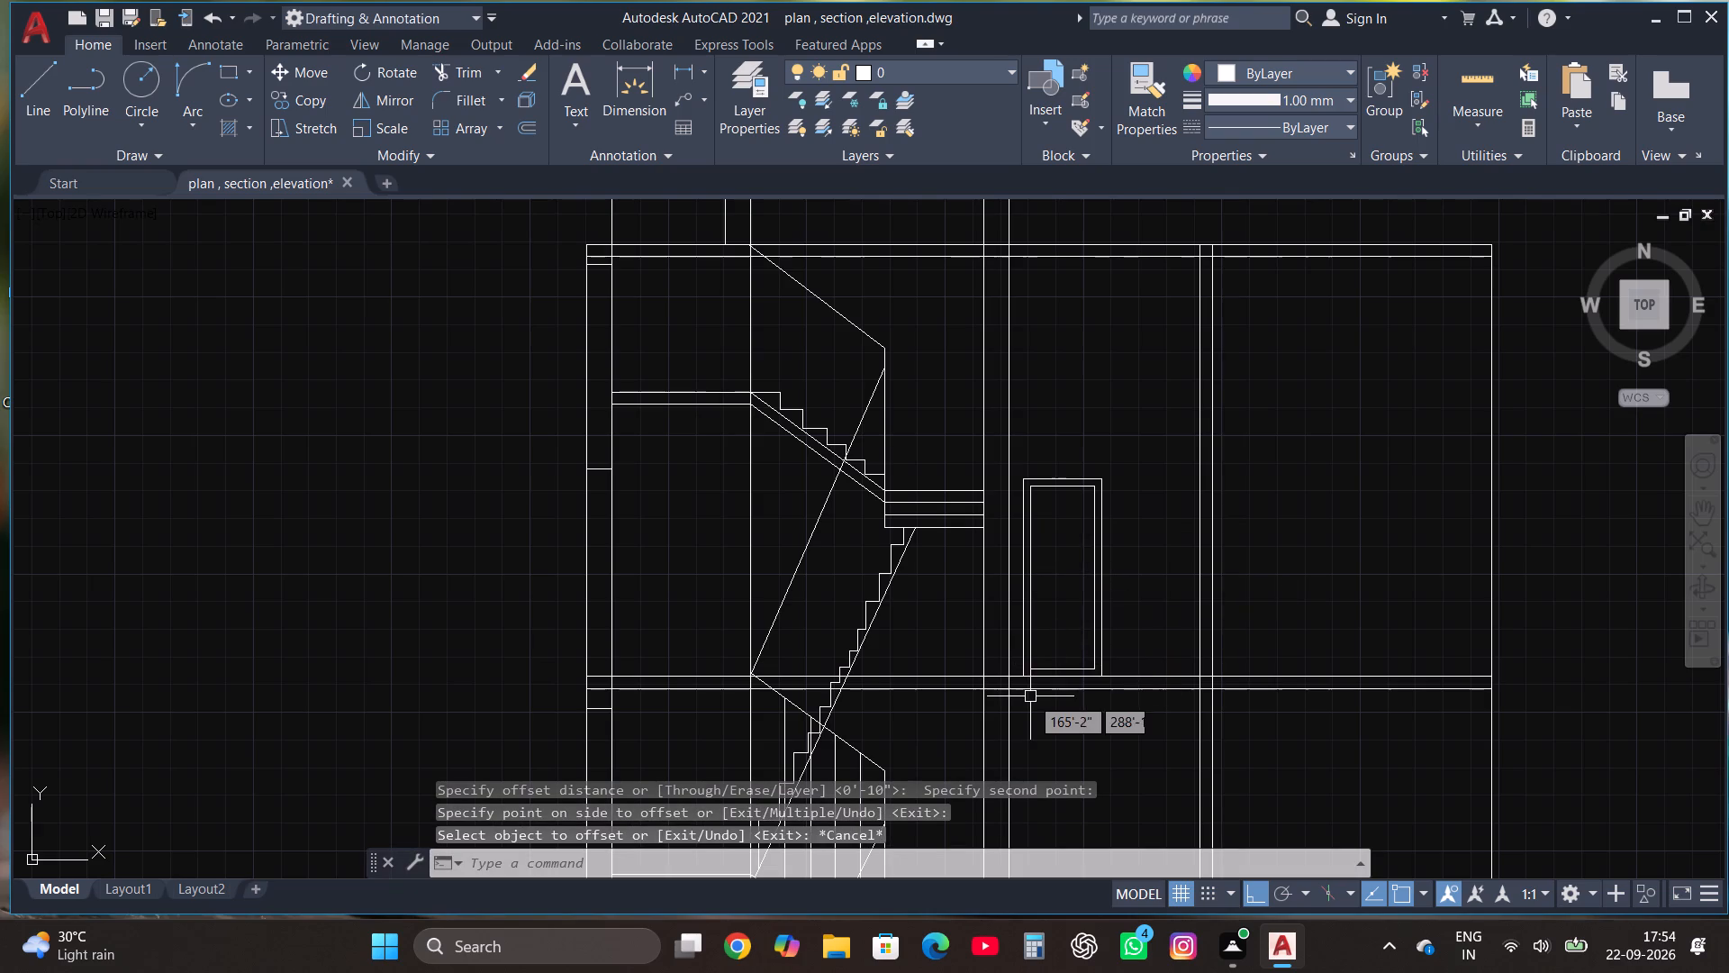
# Copy the framed door 2'-11" across the same floor so its edge meets the partition.
pyautogui.click(1016, 715)
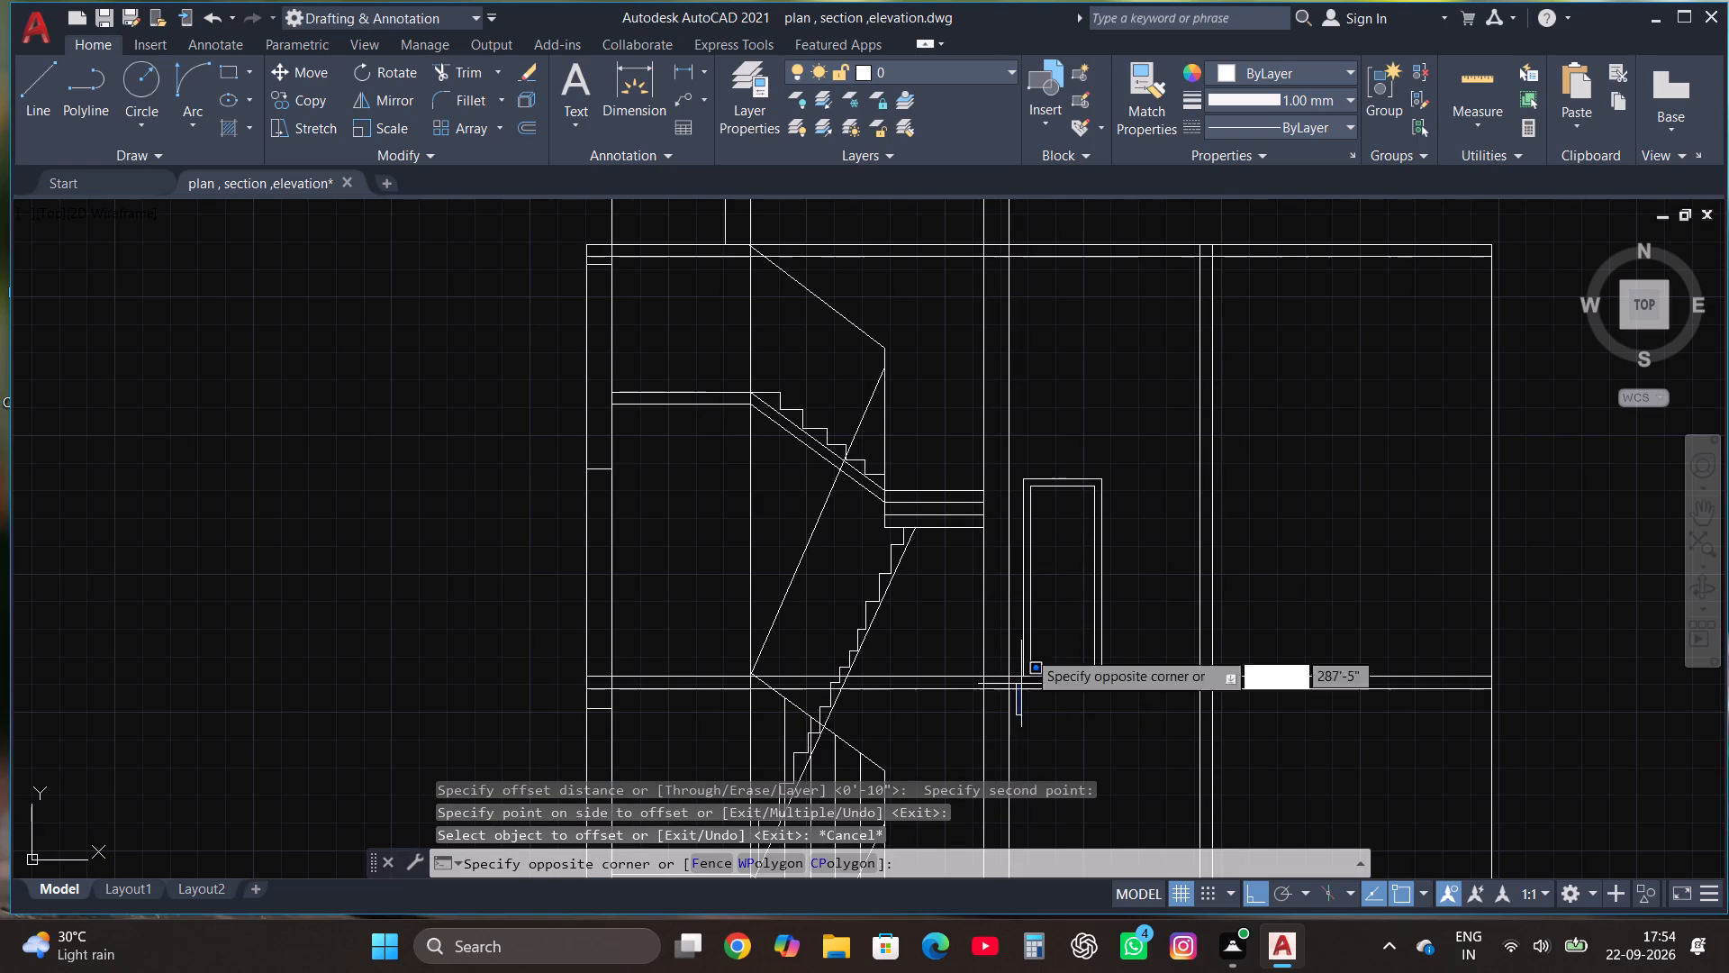
pyautogui.click(1120, 441)
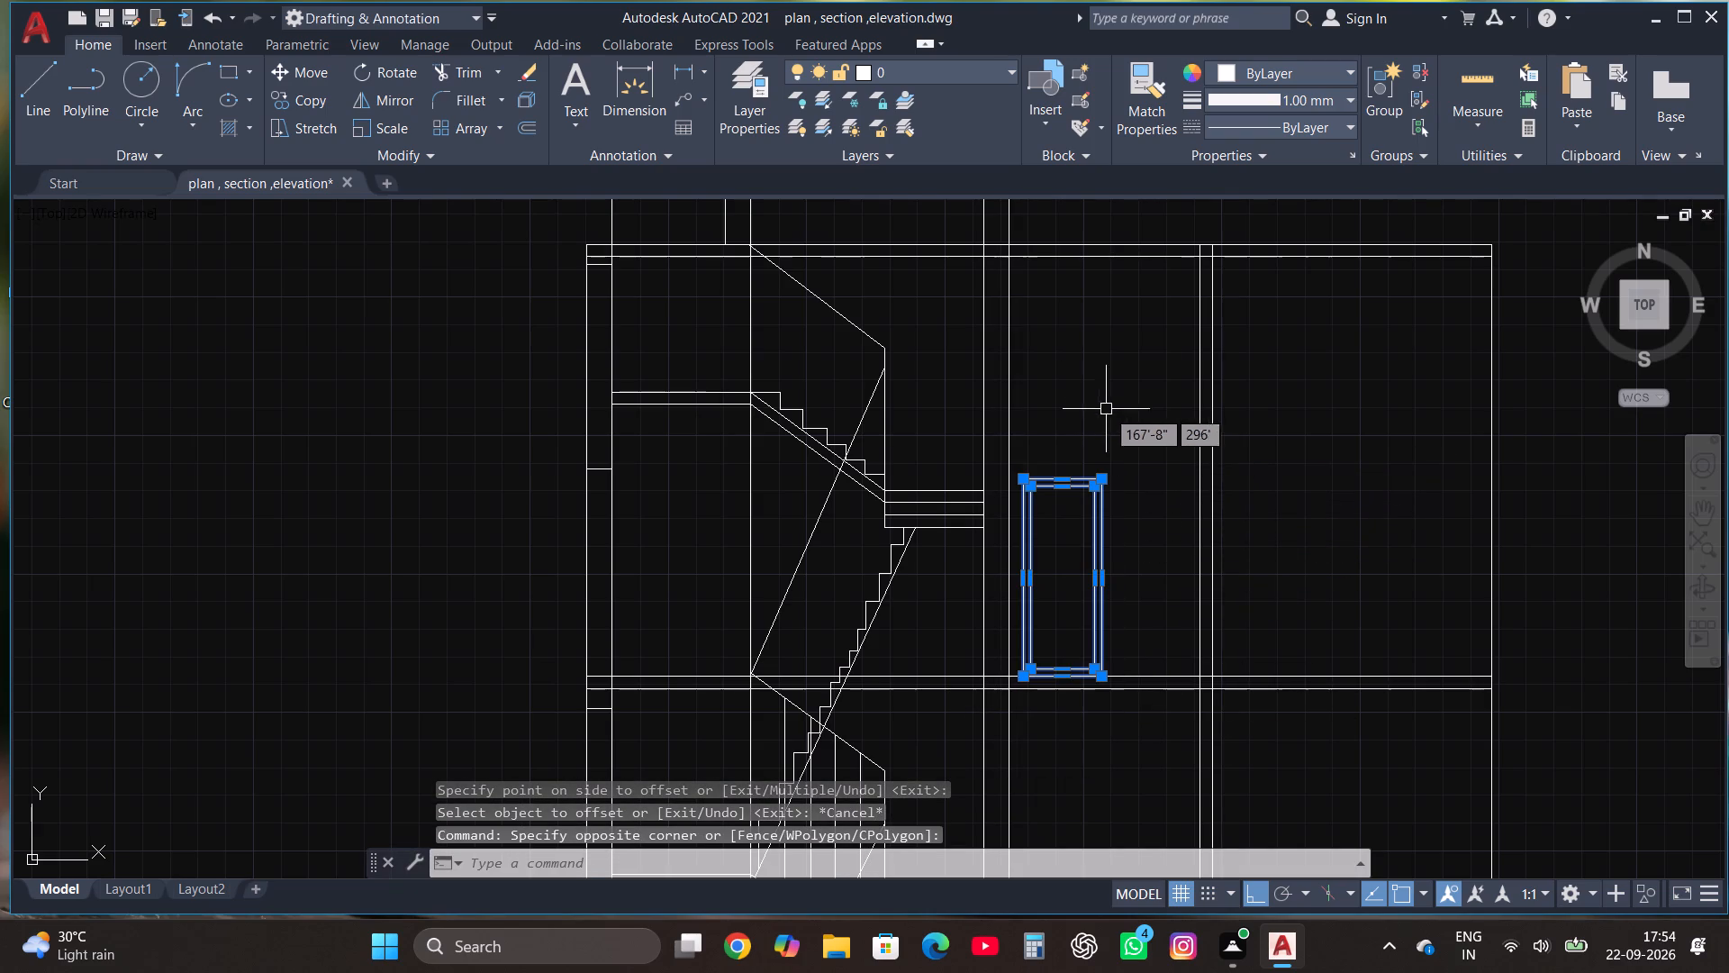
pyautogui.click(308, 101)
pyautogui.scroll(1, 1084, 589)
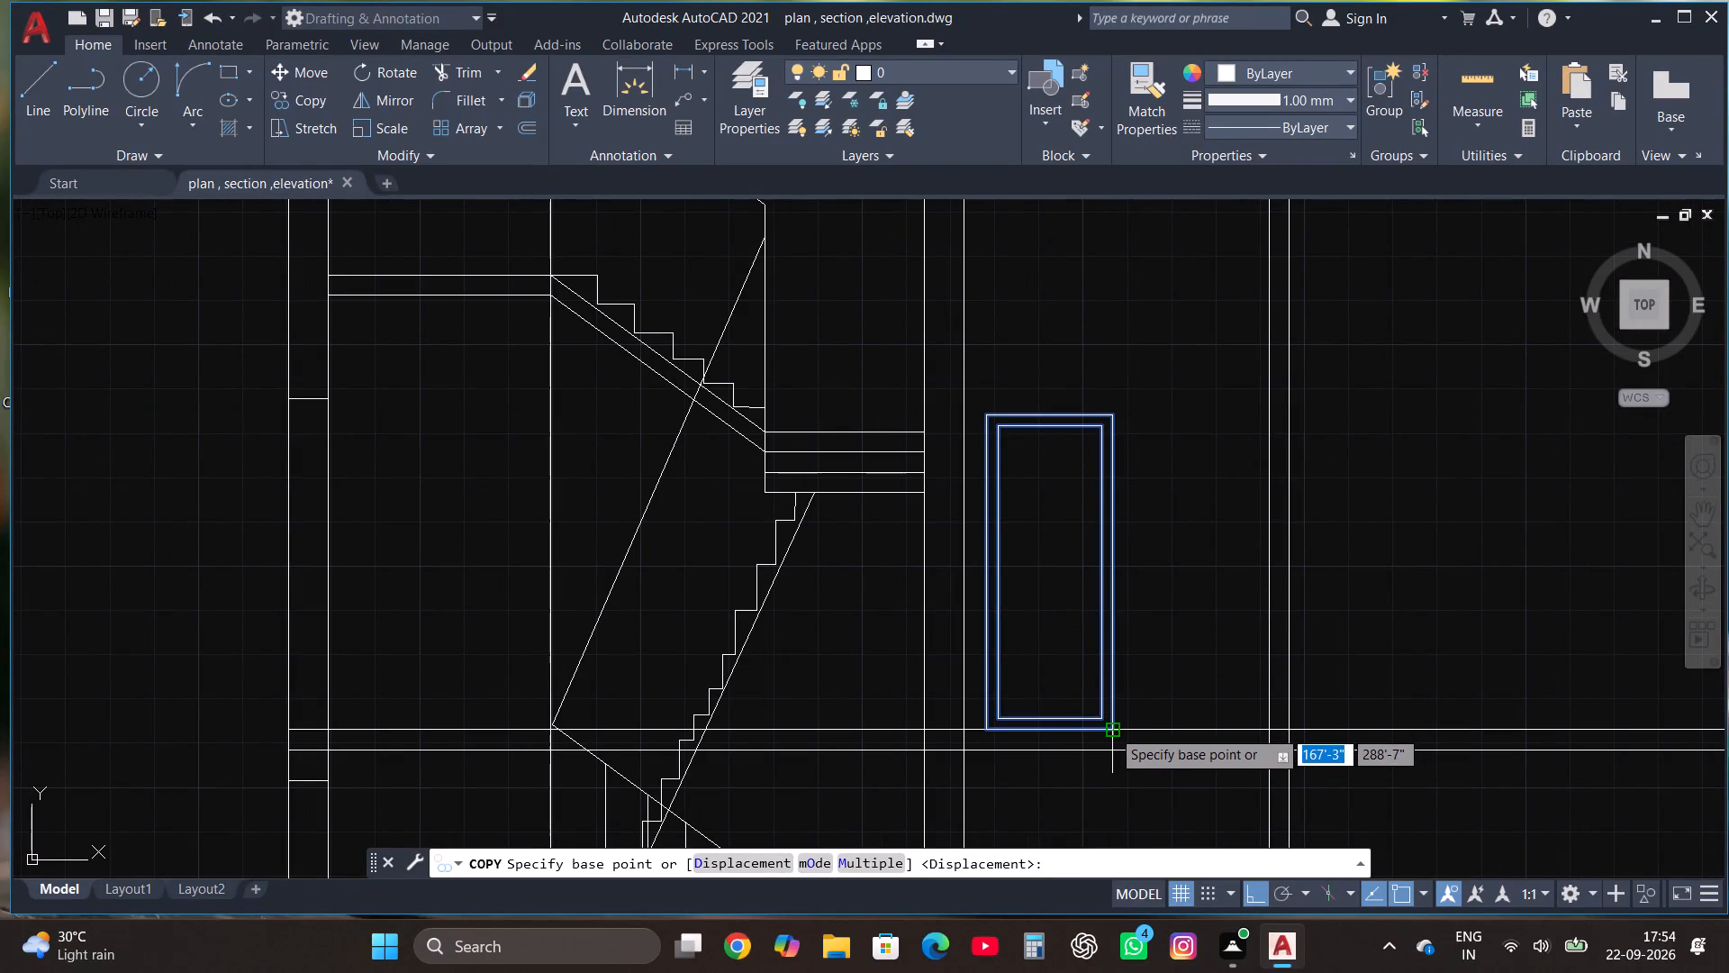
pyautogui.click(1111, 729)
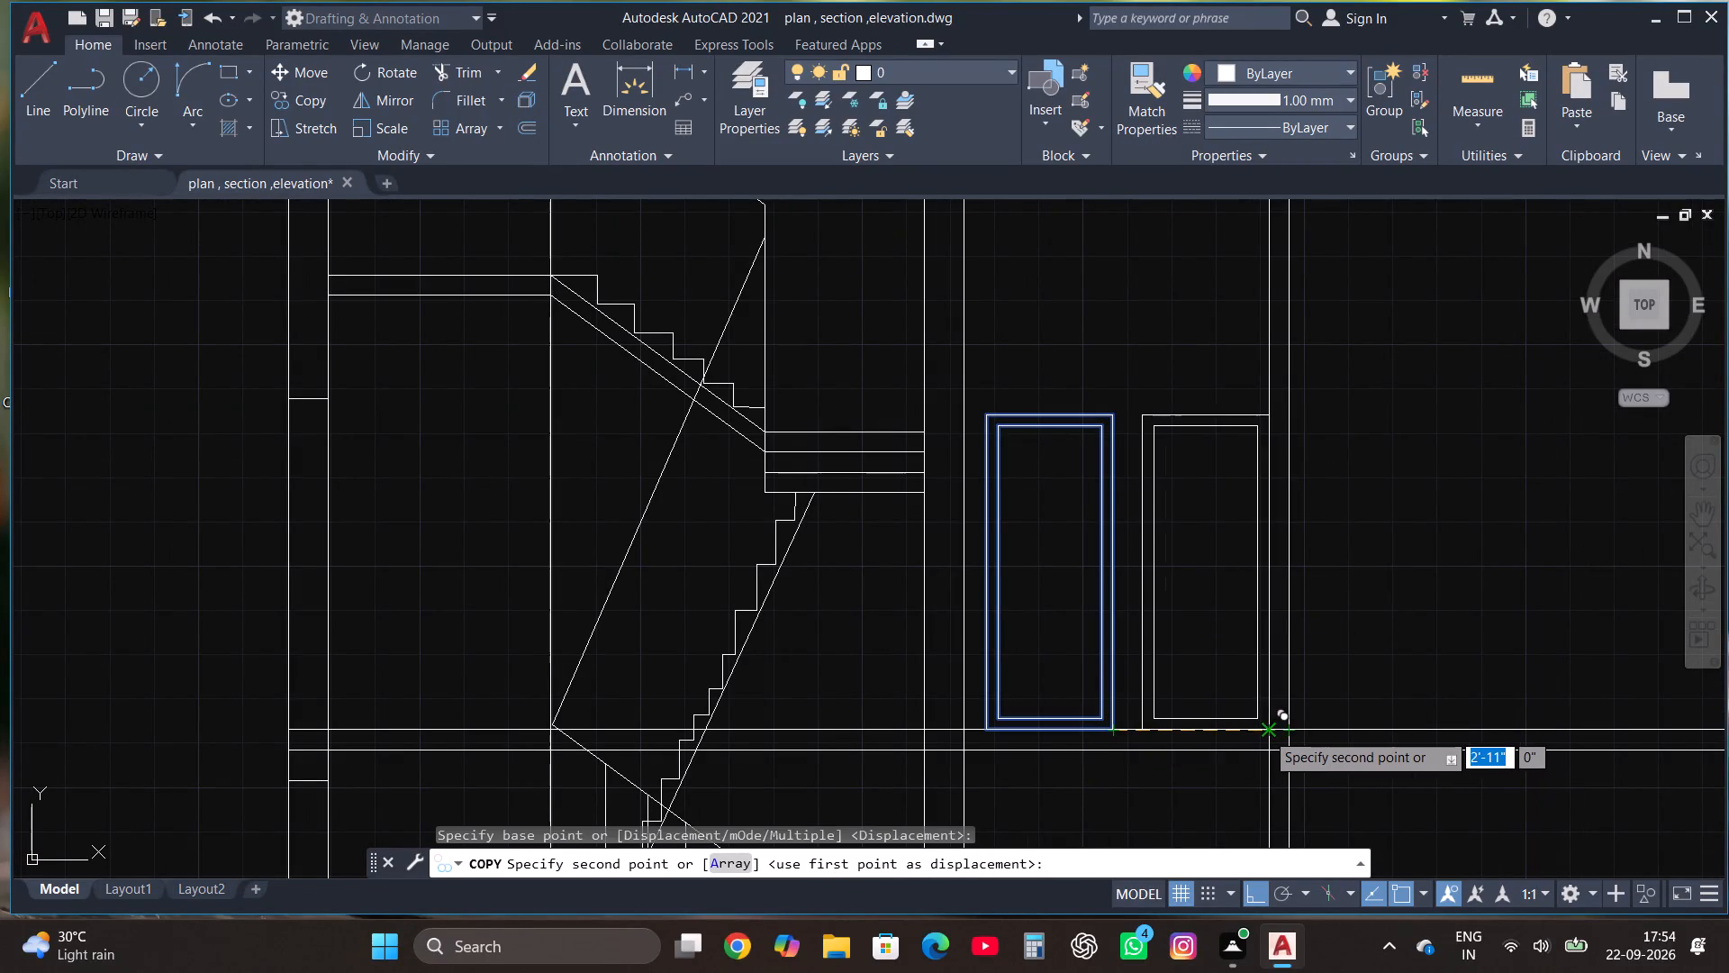
pyautogui.click(1265, 732)
# Copy the pair of doors to the same room on the two storeys below, standing each pair on its floor line against the stair wall.
pyautogui.scroll(-2, 1105, 539)
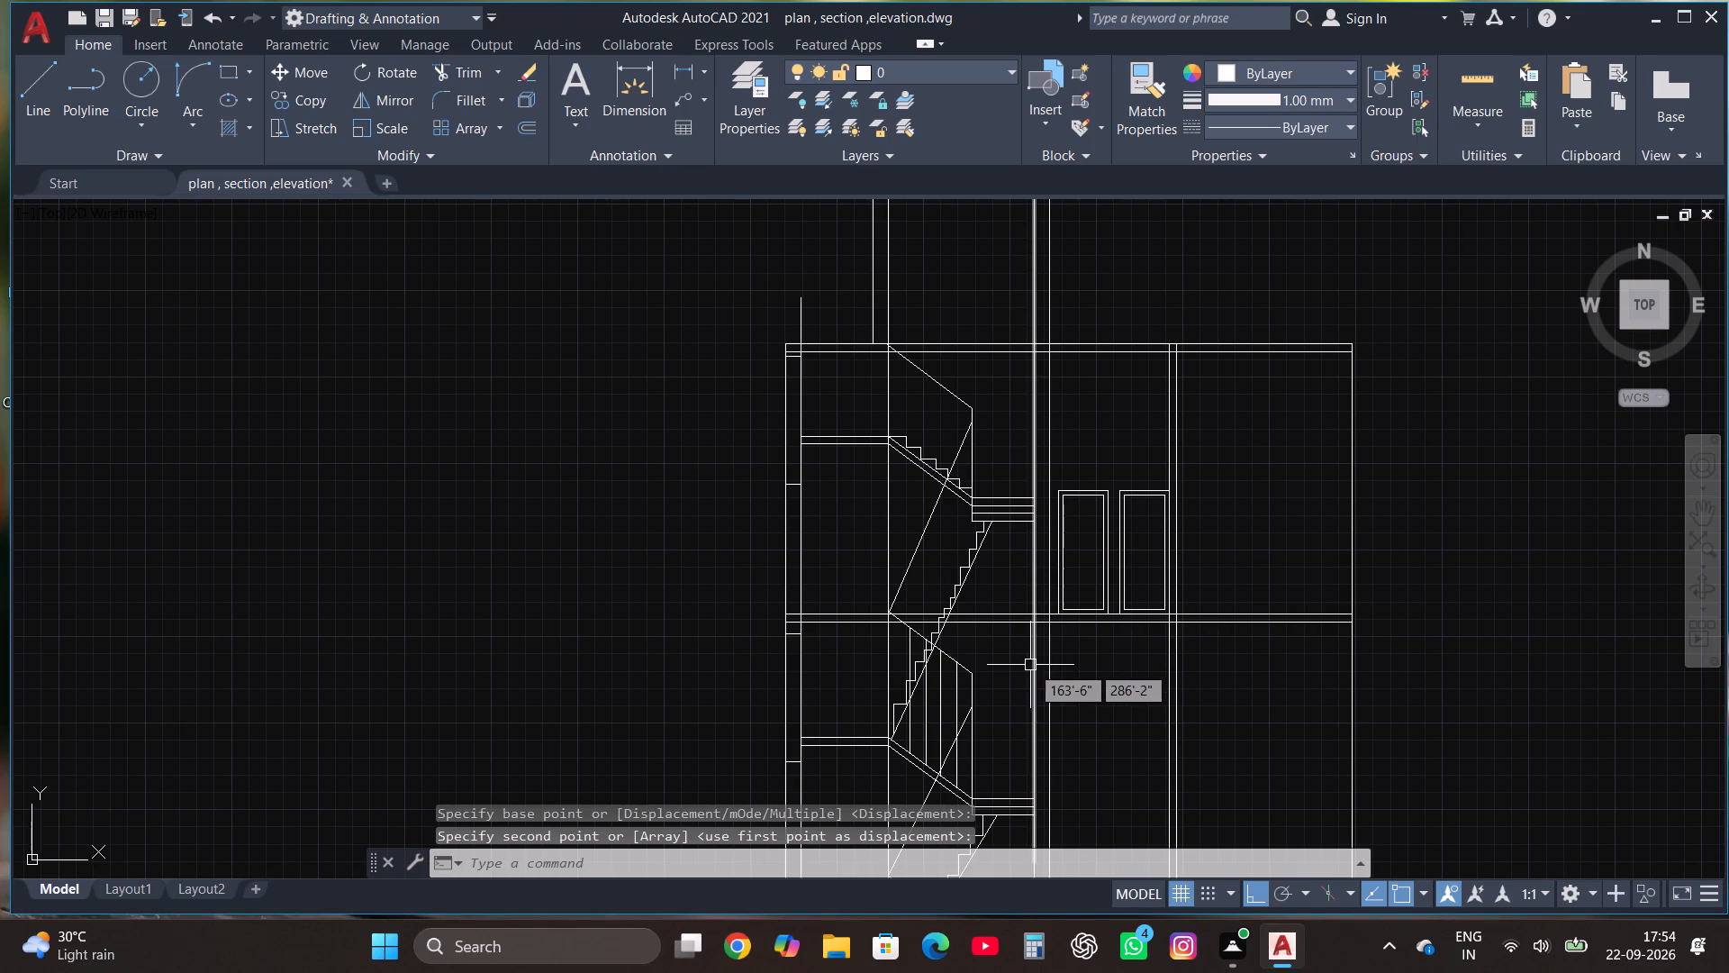
pyautogui.click(1044, 665)
pyautogui.click(1191, 442)
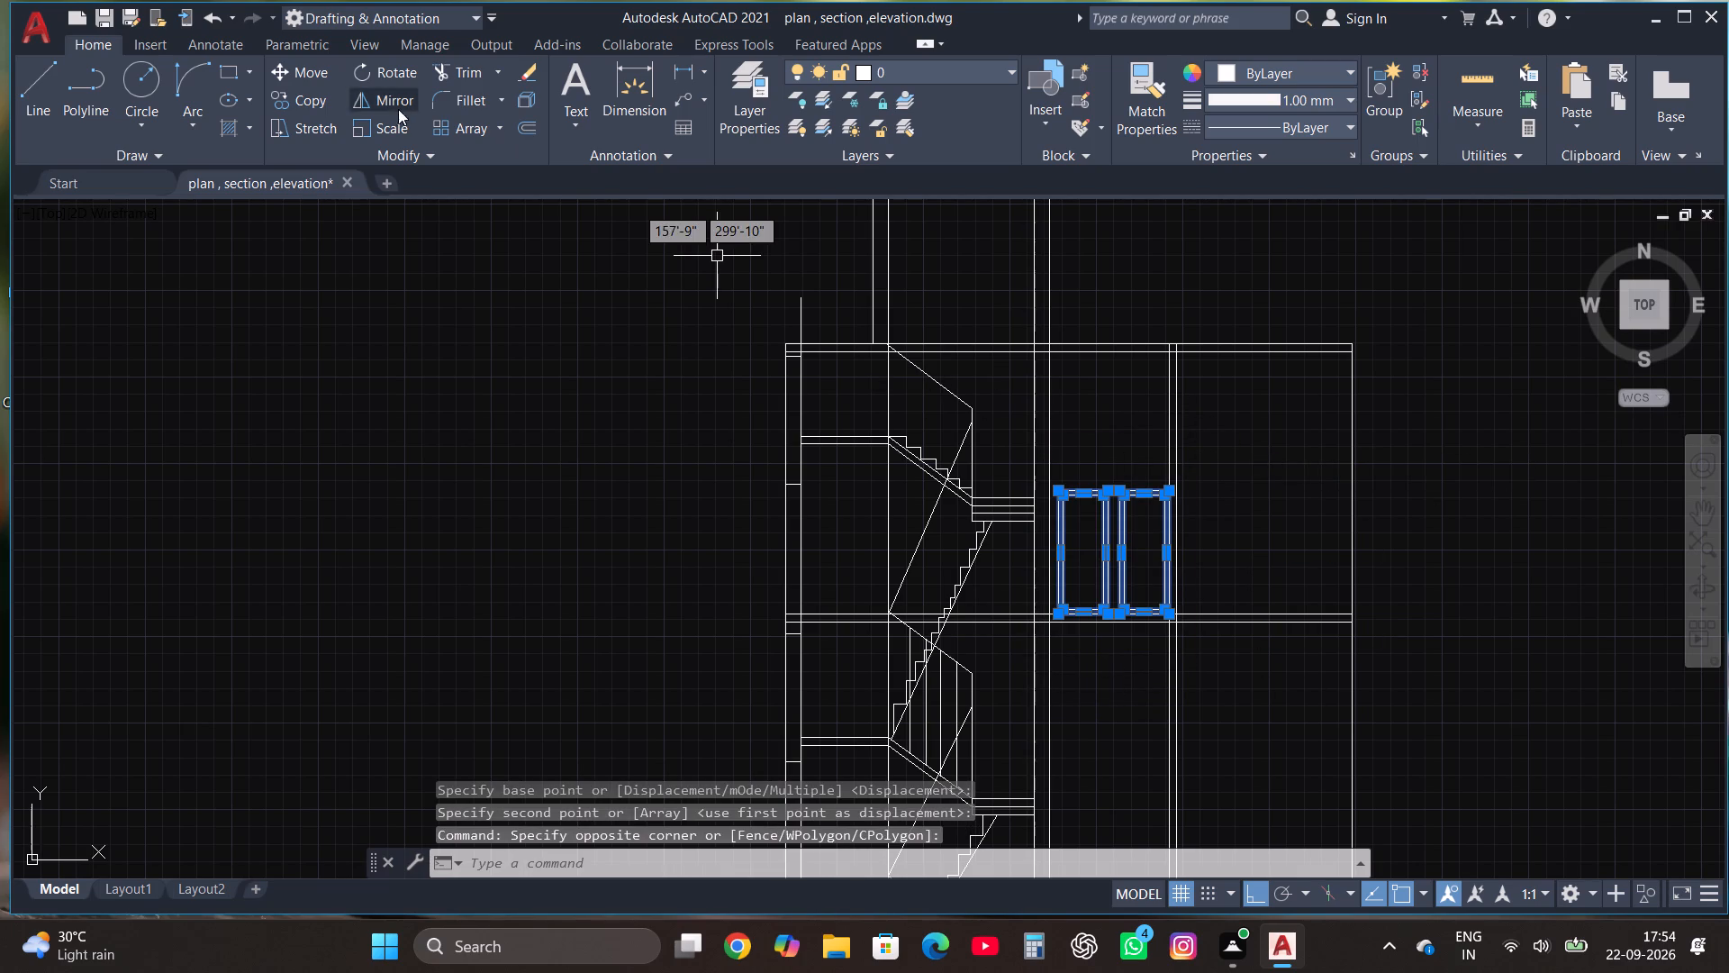
pyautogui.click(311, 98)
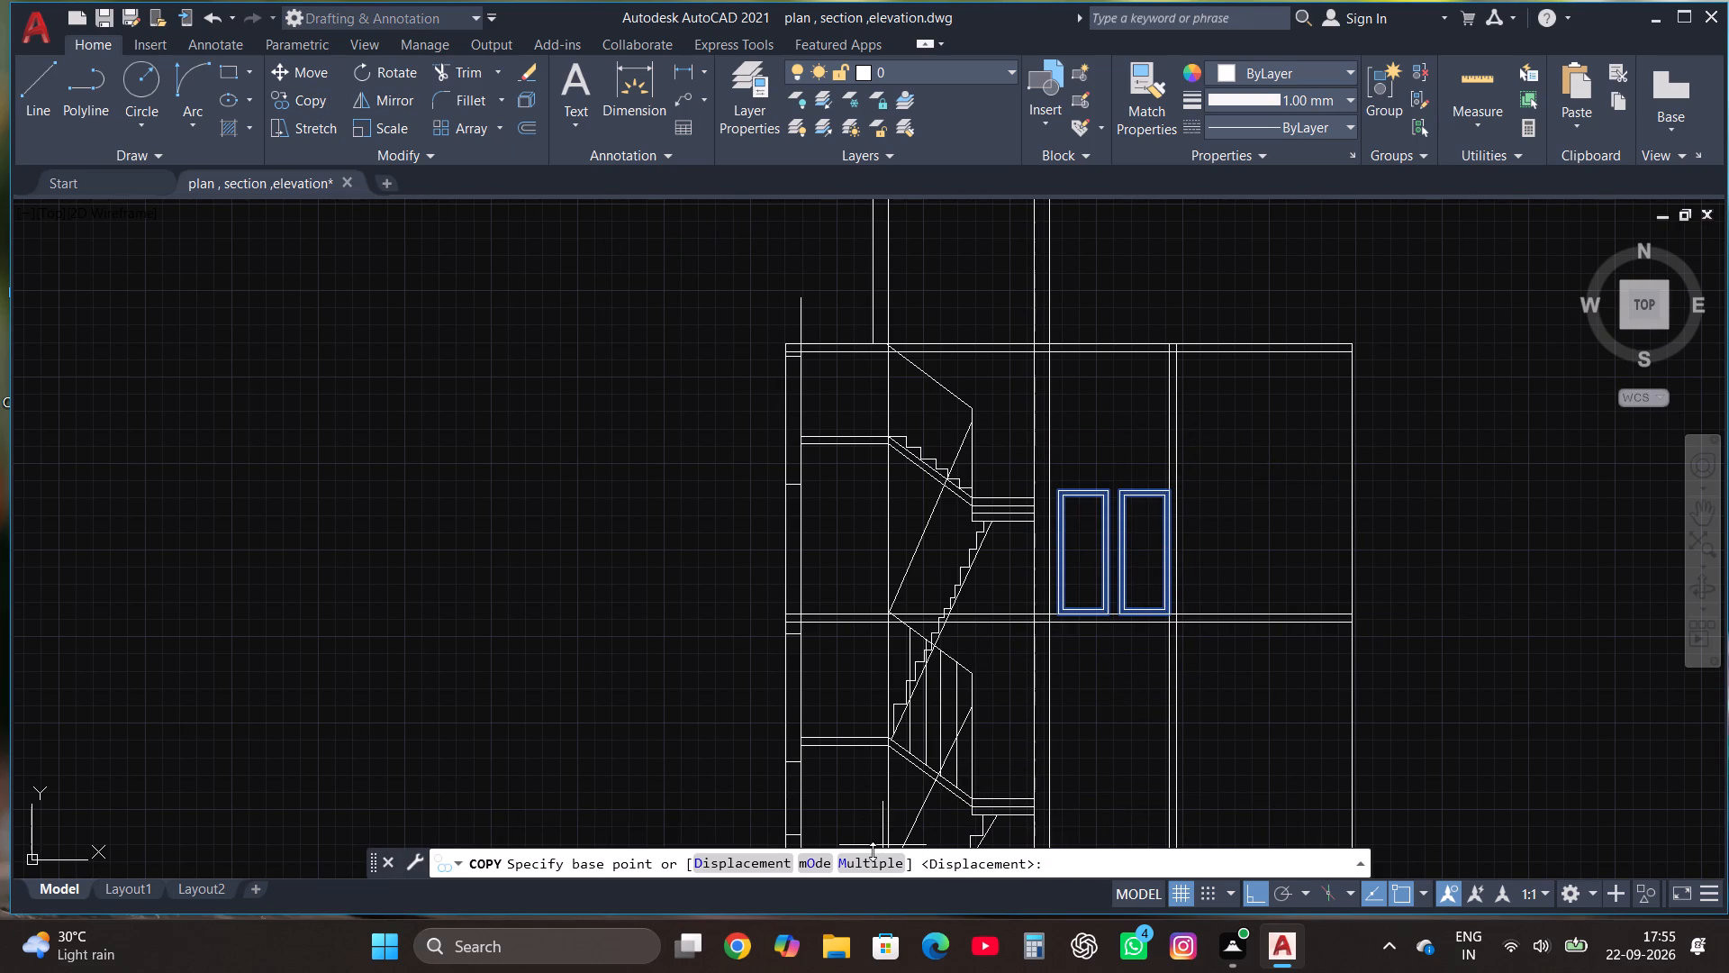
pyautogui.click(878, 860)
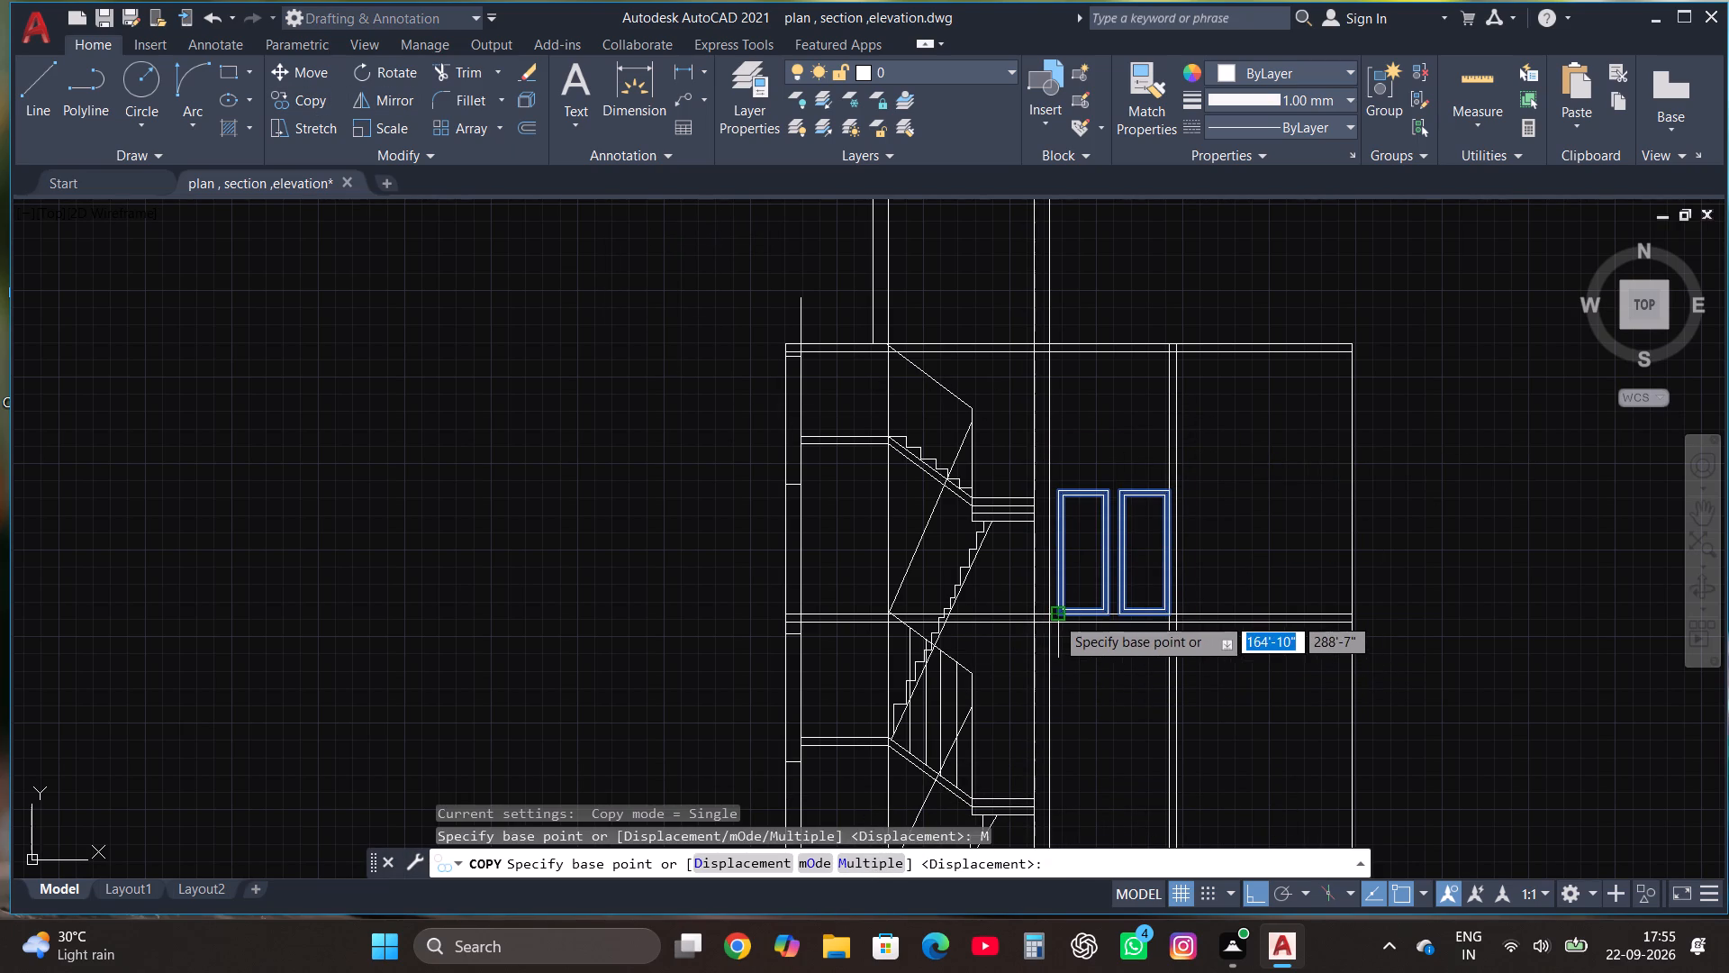
pyautogui.click(1055, 615)
pyautogui.scroll(-2, 1063, 582)
pyautogui.scroll(2, 1048, 709)
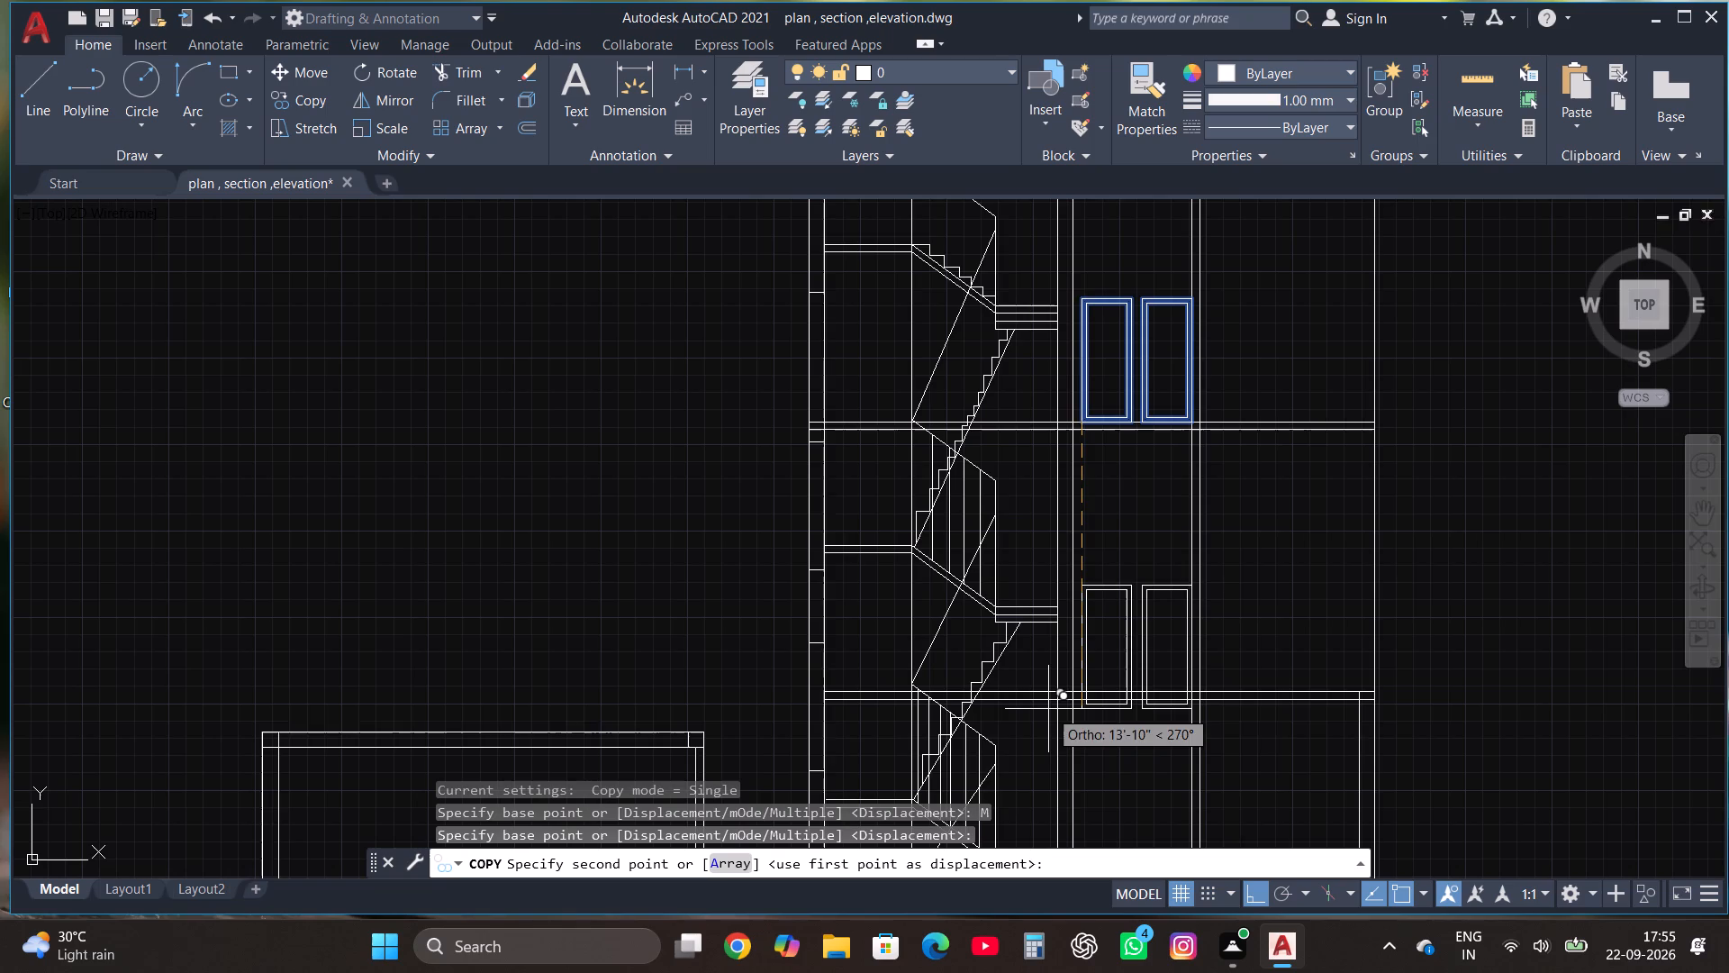
pyautogui.scroll(2, 1061, 699)
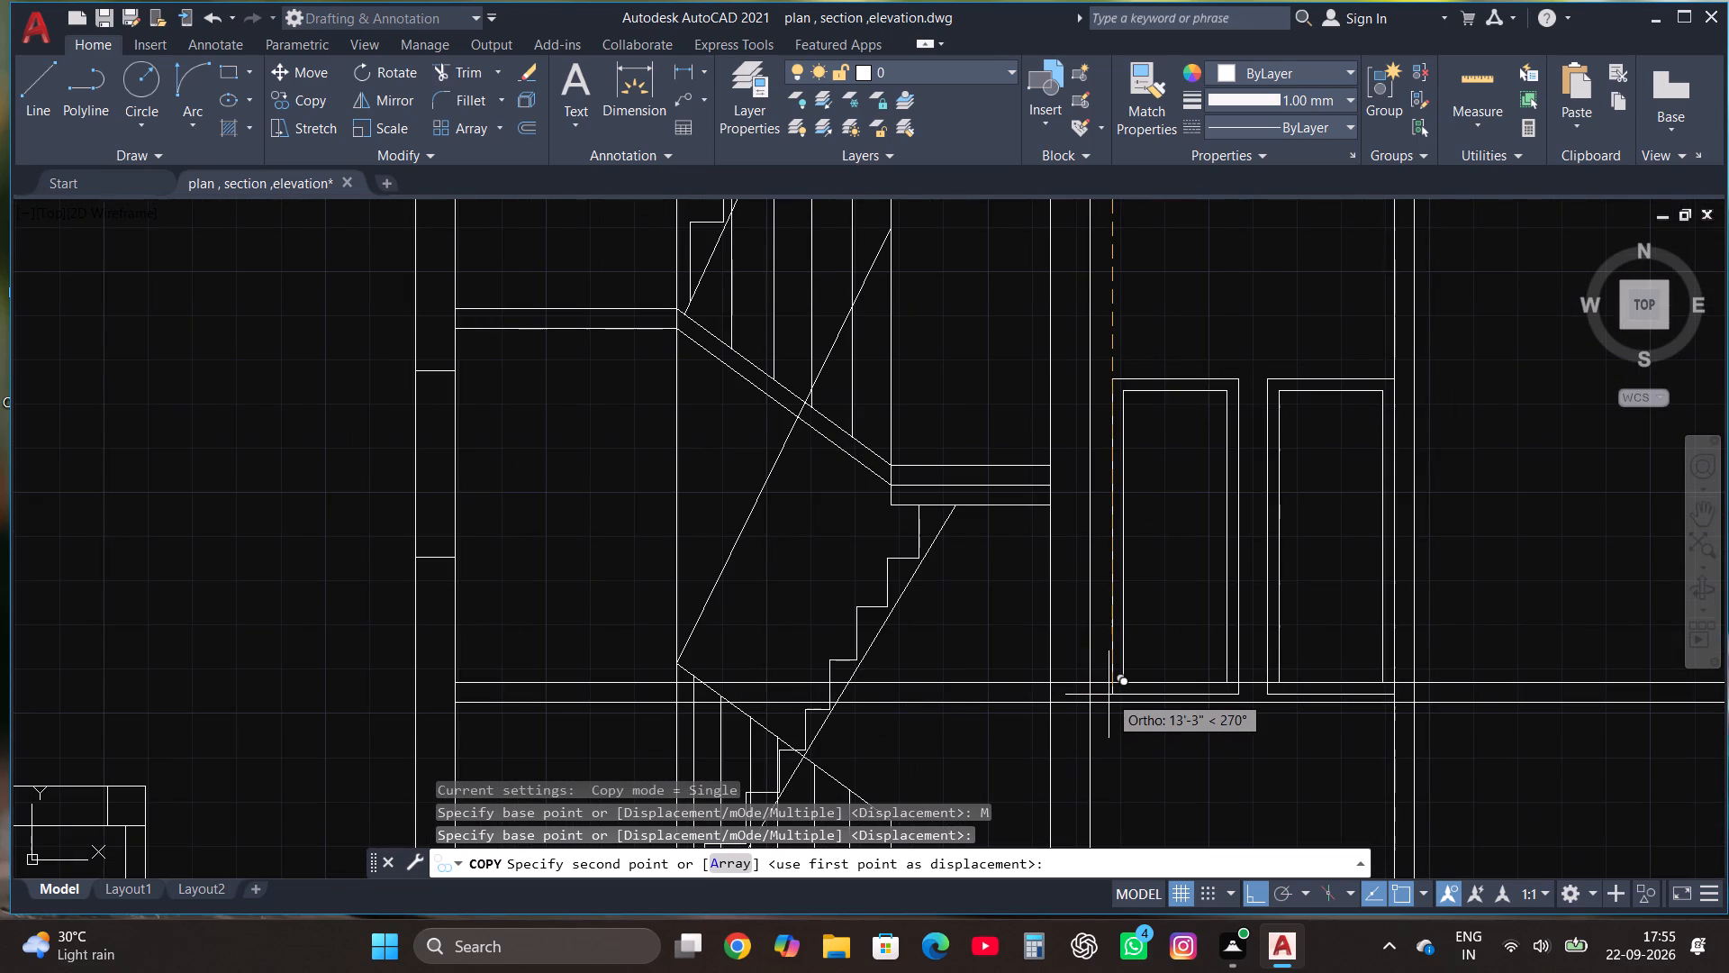
pyautogui.press('F8')
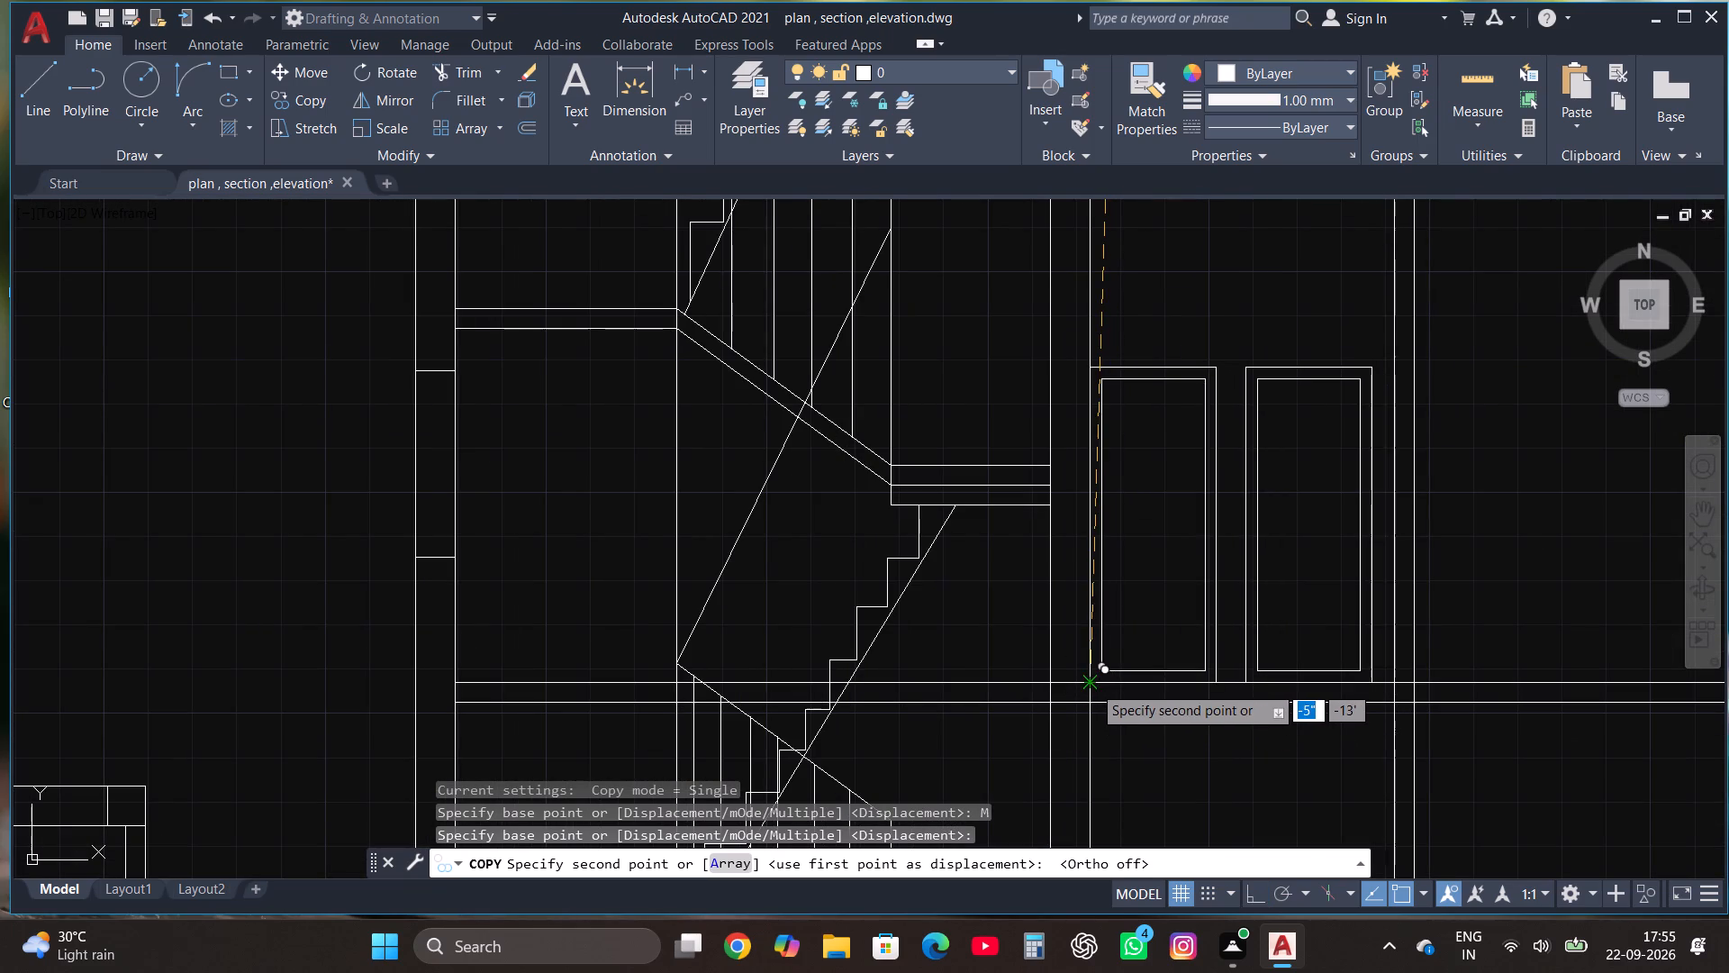
pyautogui.click(1101, 686)
pyautogui.scroll(-3, 1181, 526)
pyautogui.scroll(4, 1166, 724)
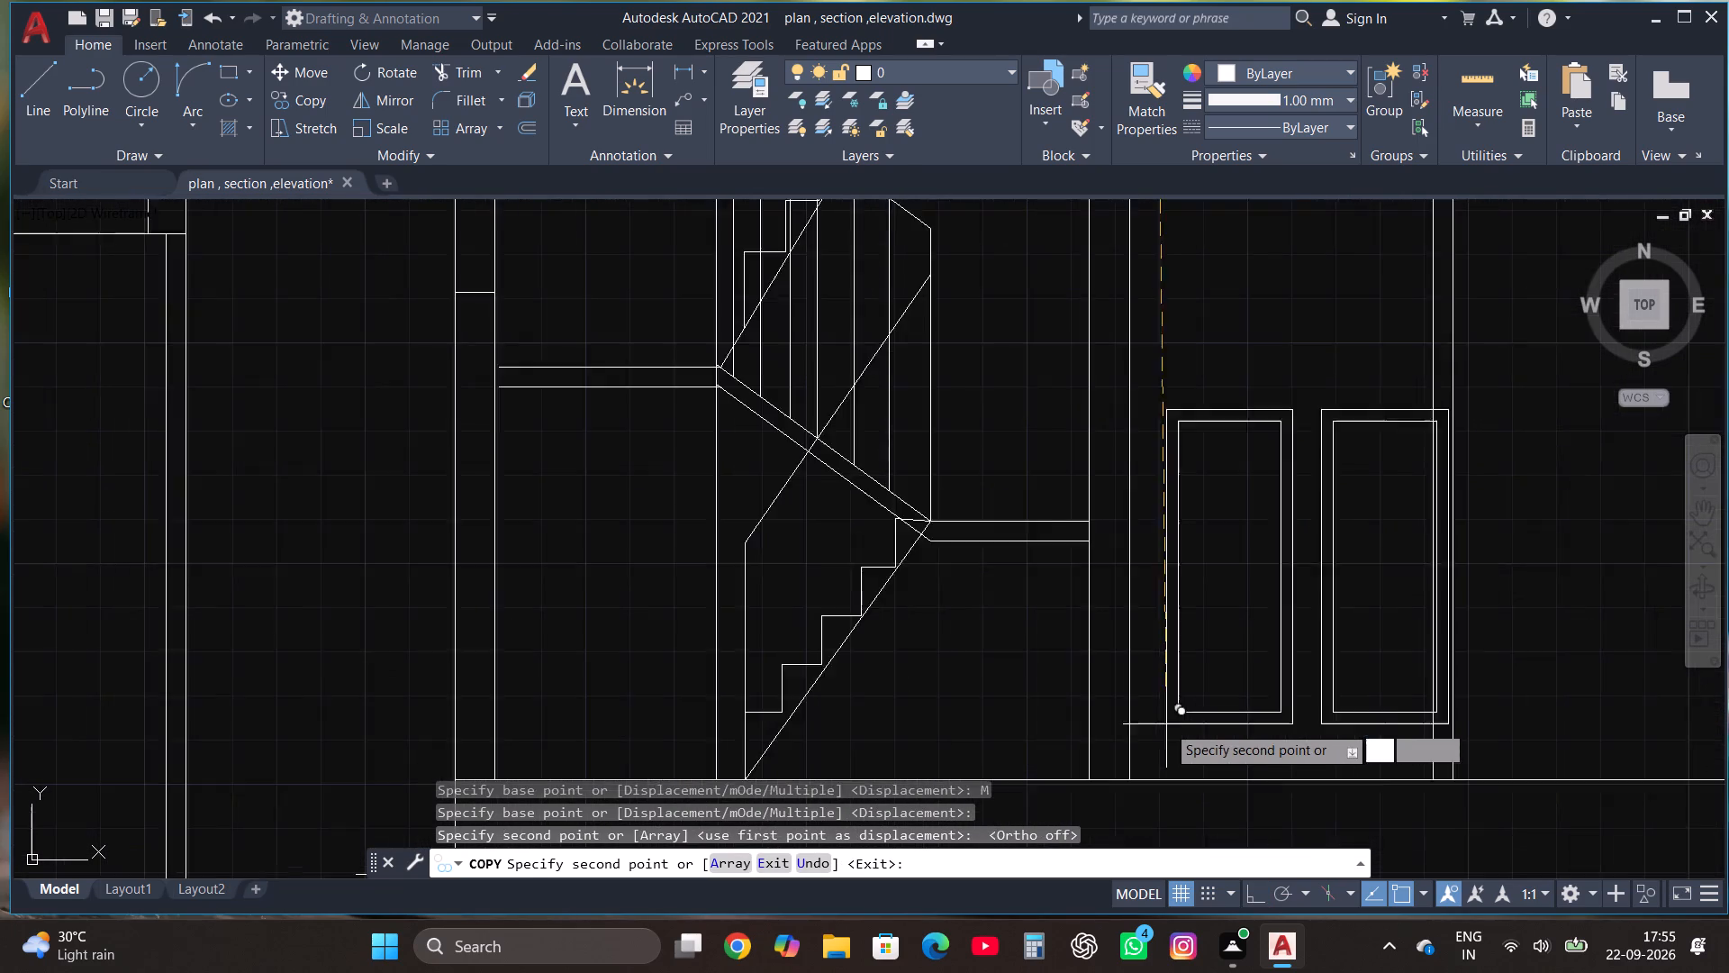
pyautogui.click(1124, 816)
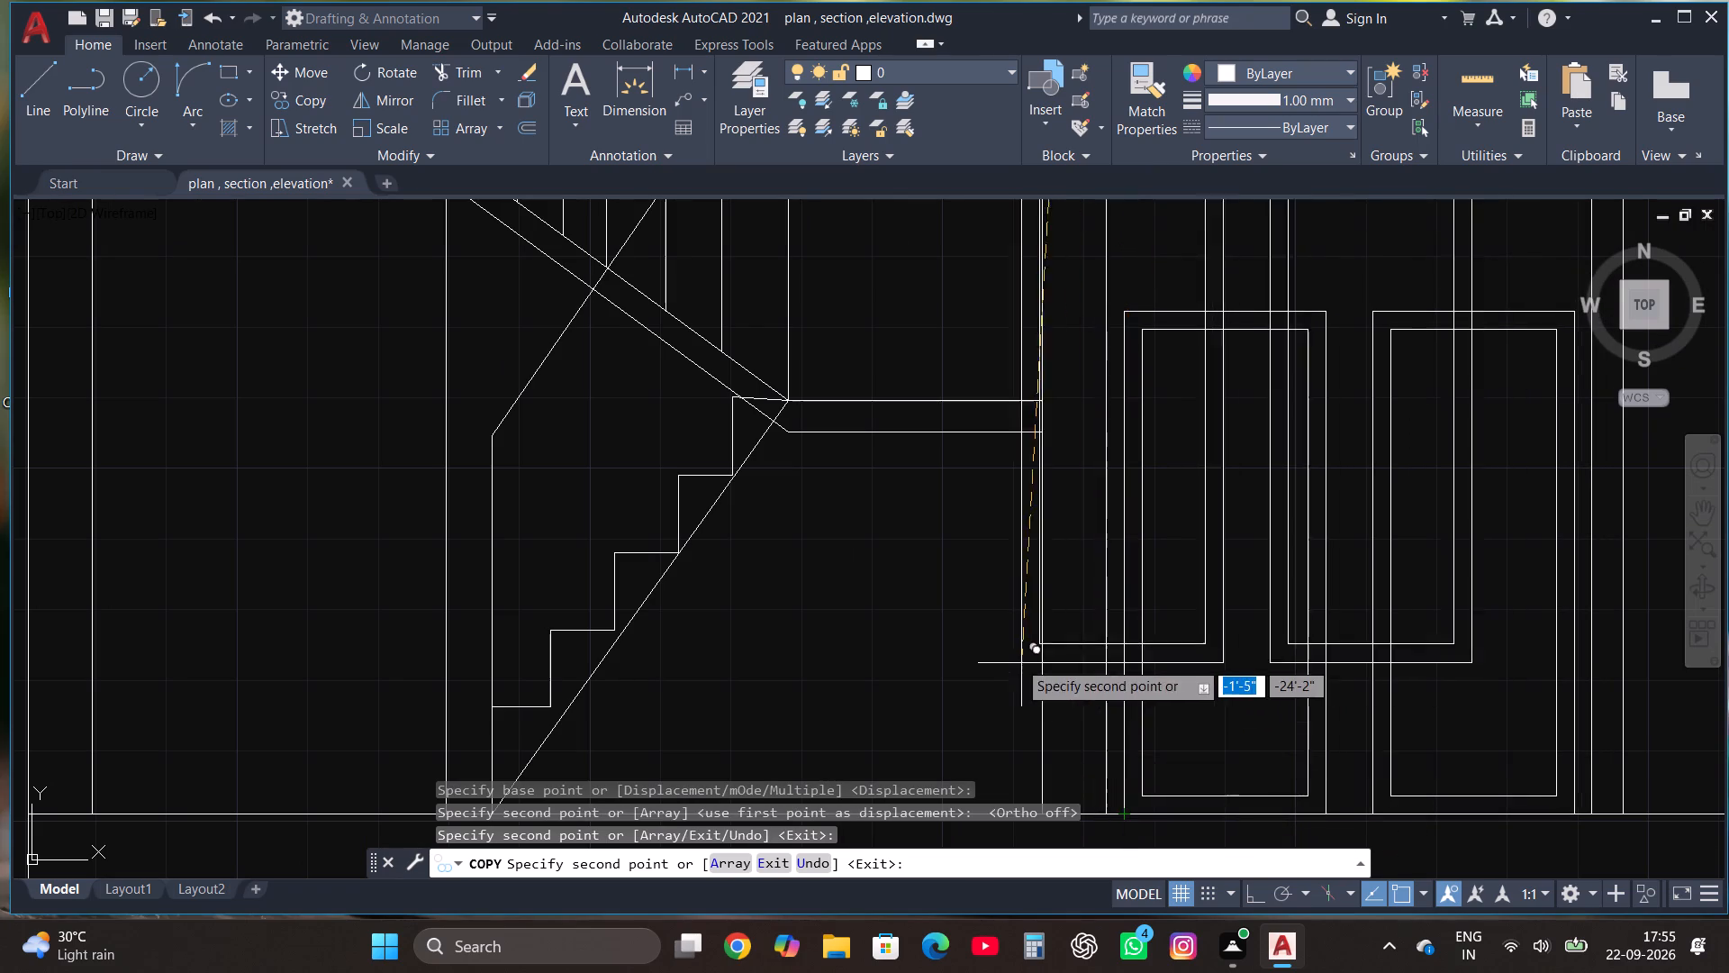
pyautogui.scroll(-6, 1016, 660)
pyautogui.press('Escape')
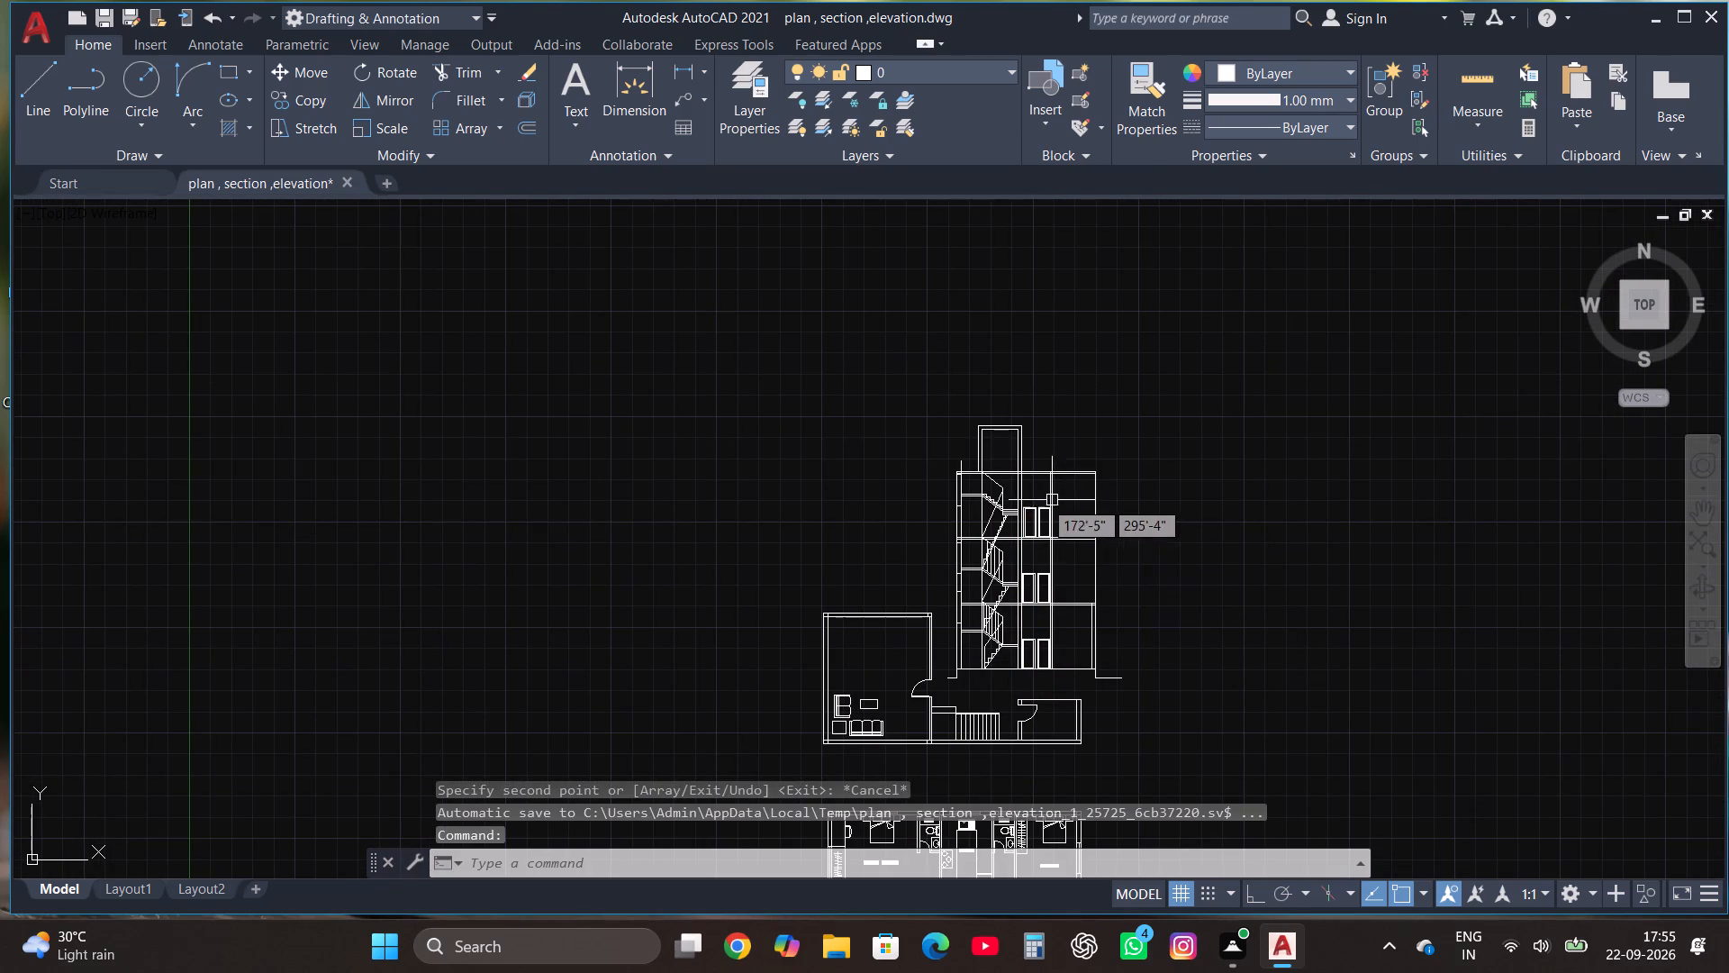
# Draw a small upright rectangle on the top storey's floor, just past the partition in the end room.
pyautogui.scroll(1, 1042, 500)
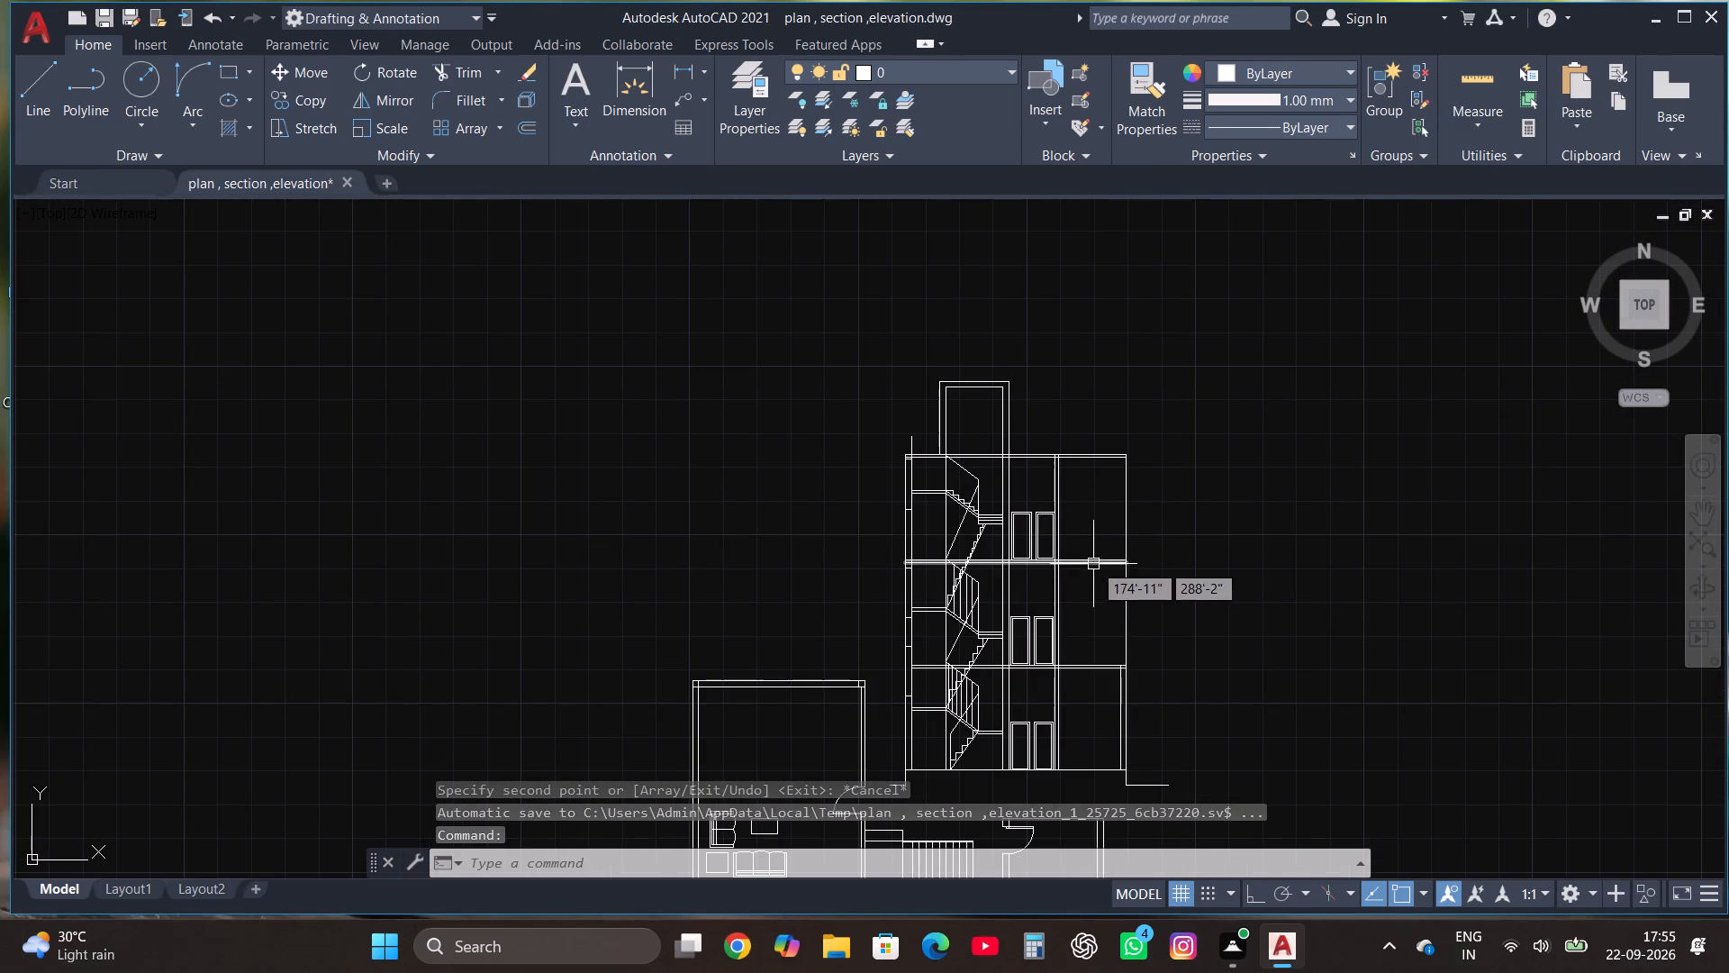
pyautogui.scroll(3, 1096, 548)
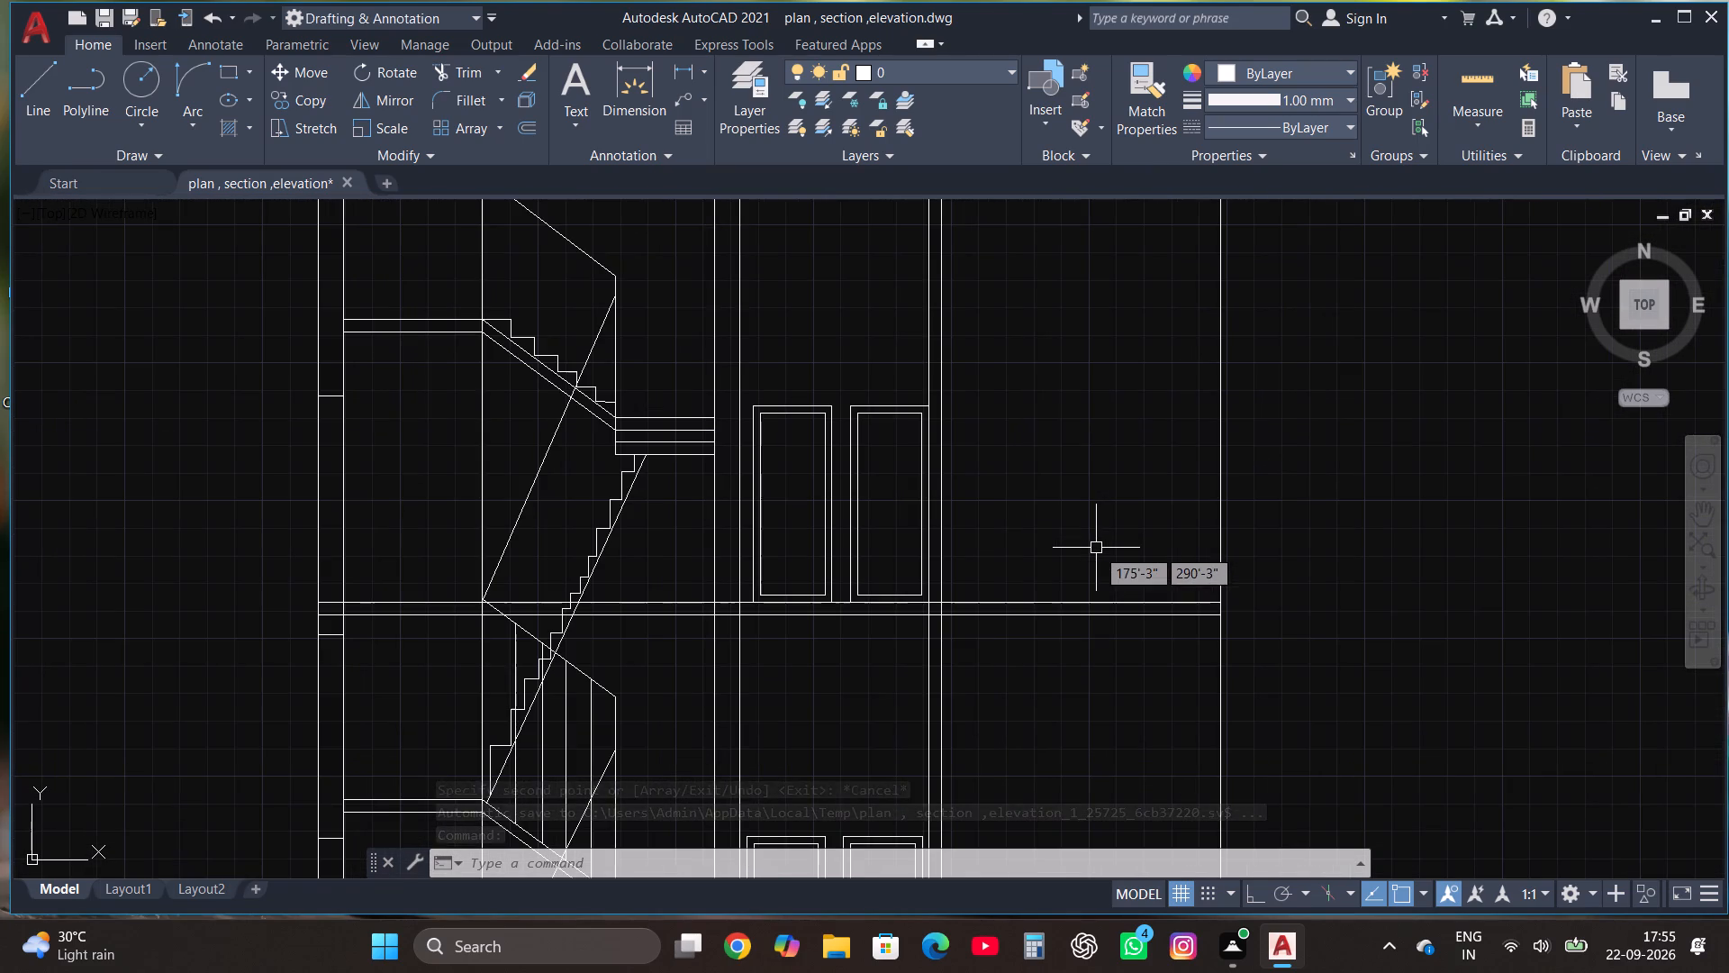
pyautogui.click(224, 76)
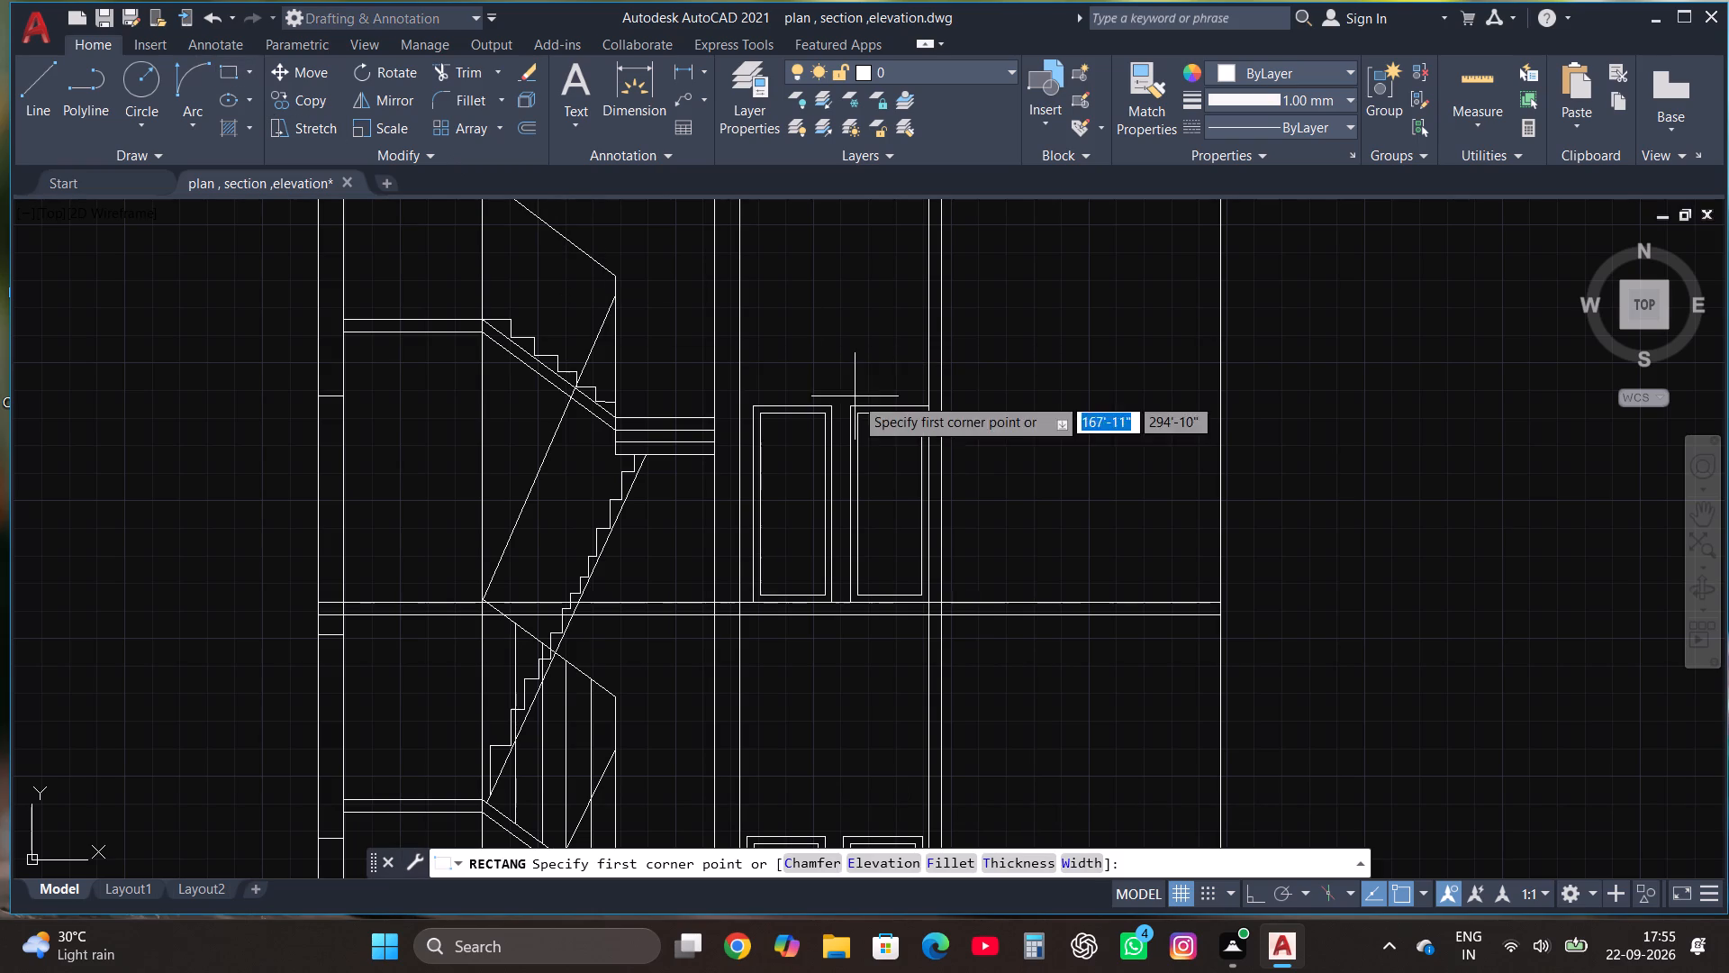
pyautogui.click(965, 602)
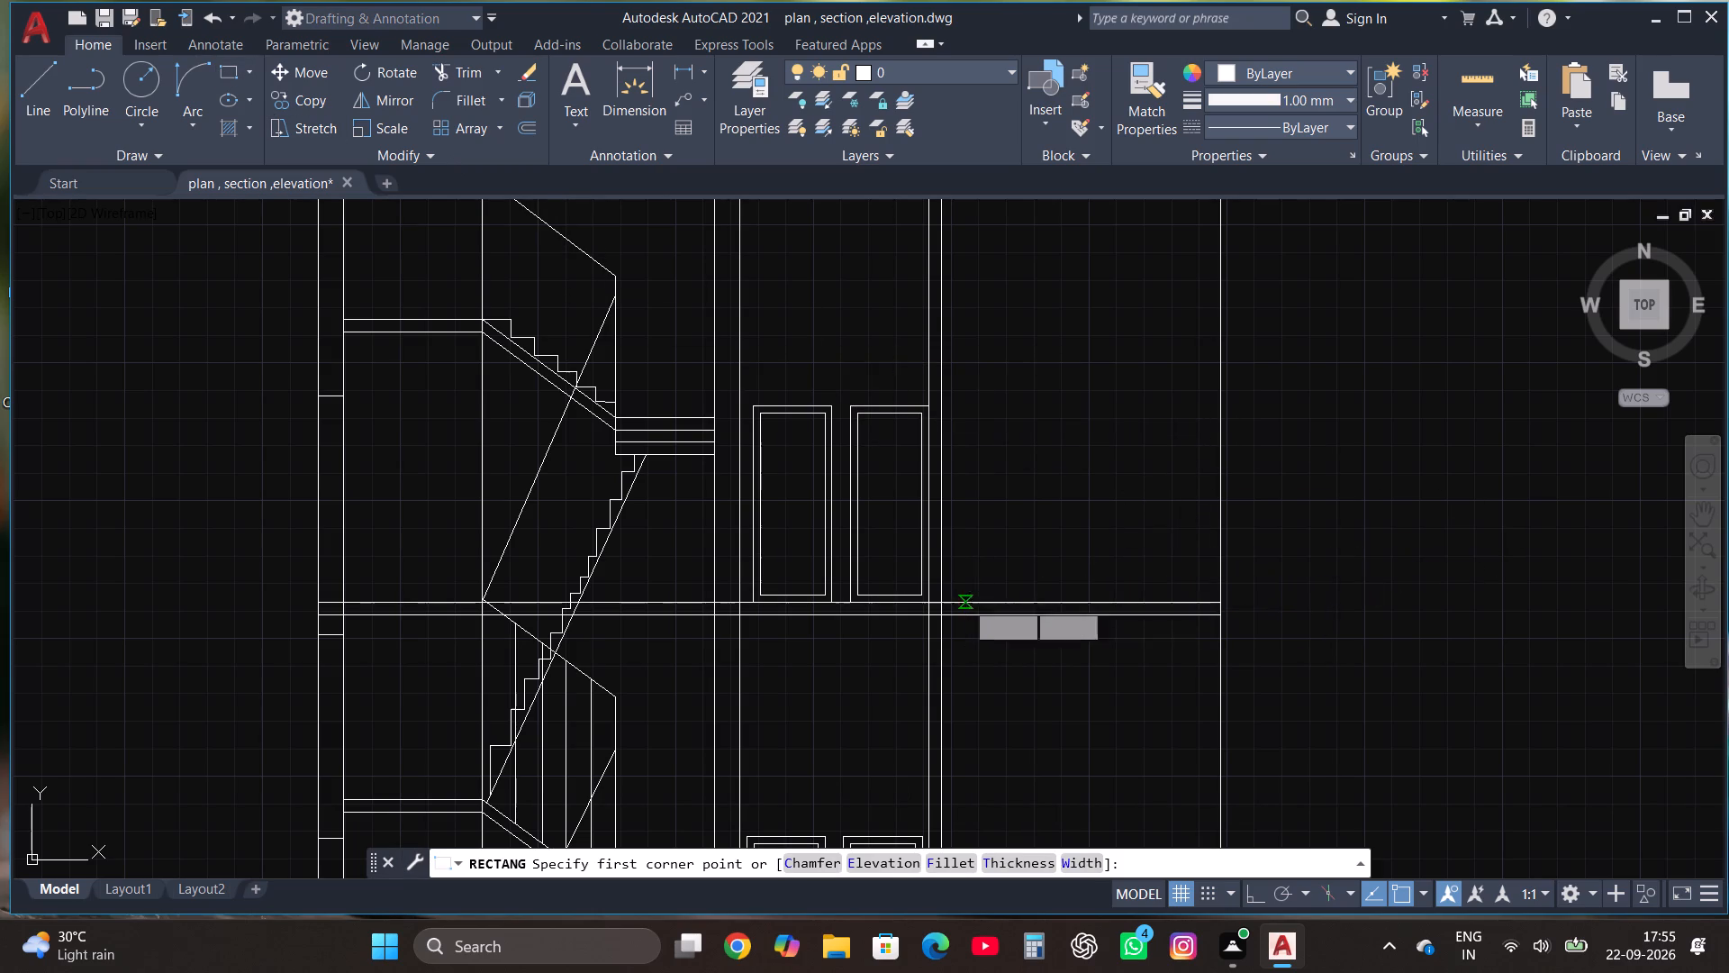
pyautogui.click(1008, 536)
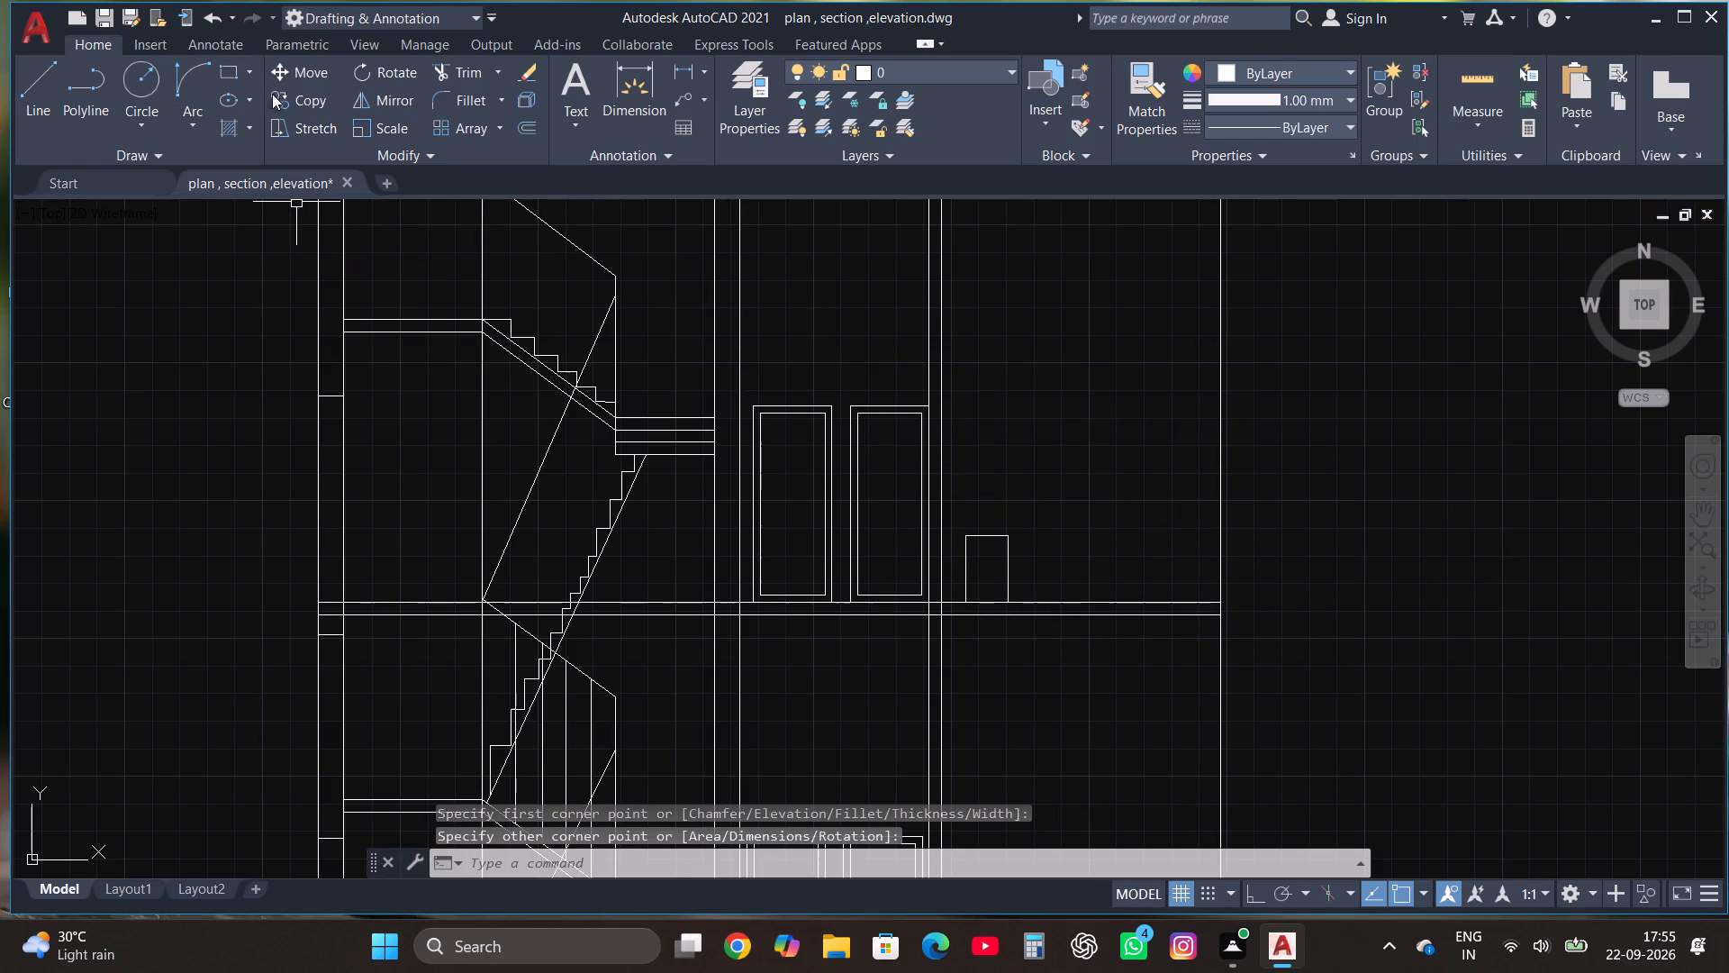
# Draw a rectangle about 3'-7" wide and 2'-7" high on the same floor, beside the small rectangle.
pyautogui.click(231, 77)
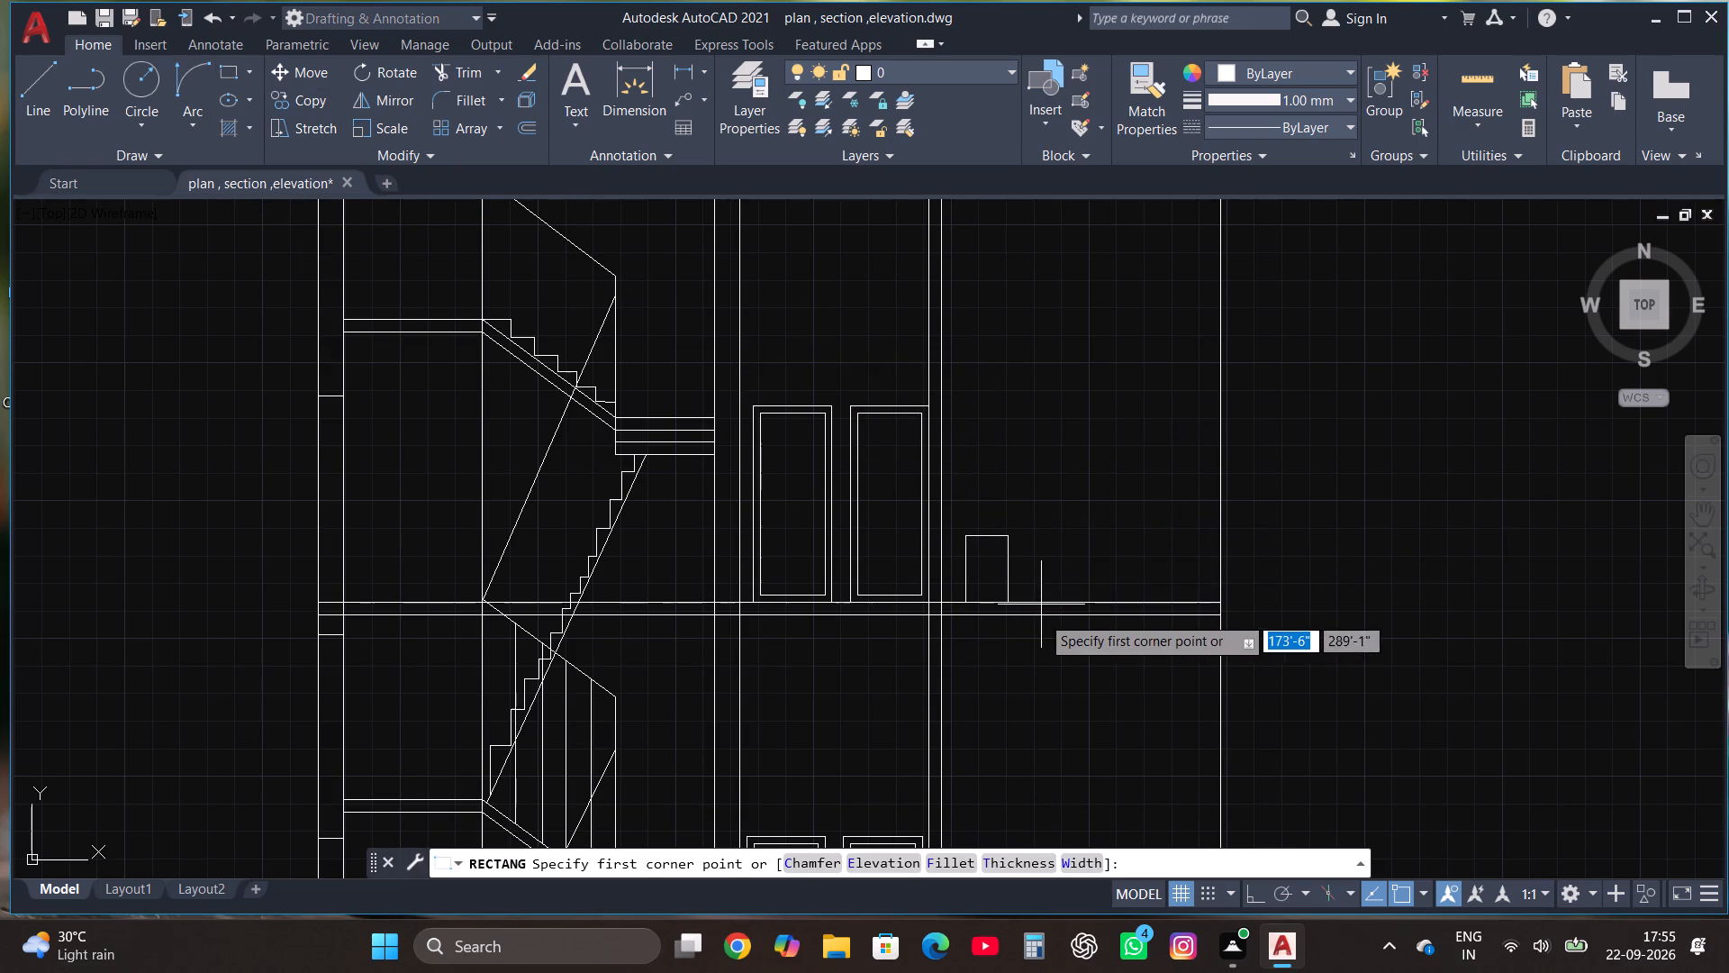
pyautogui.click(1023, 602)
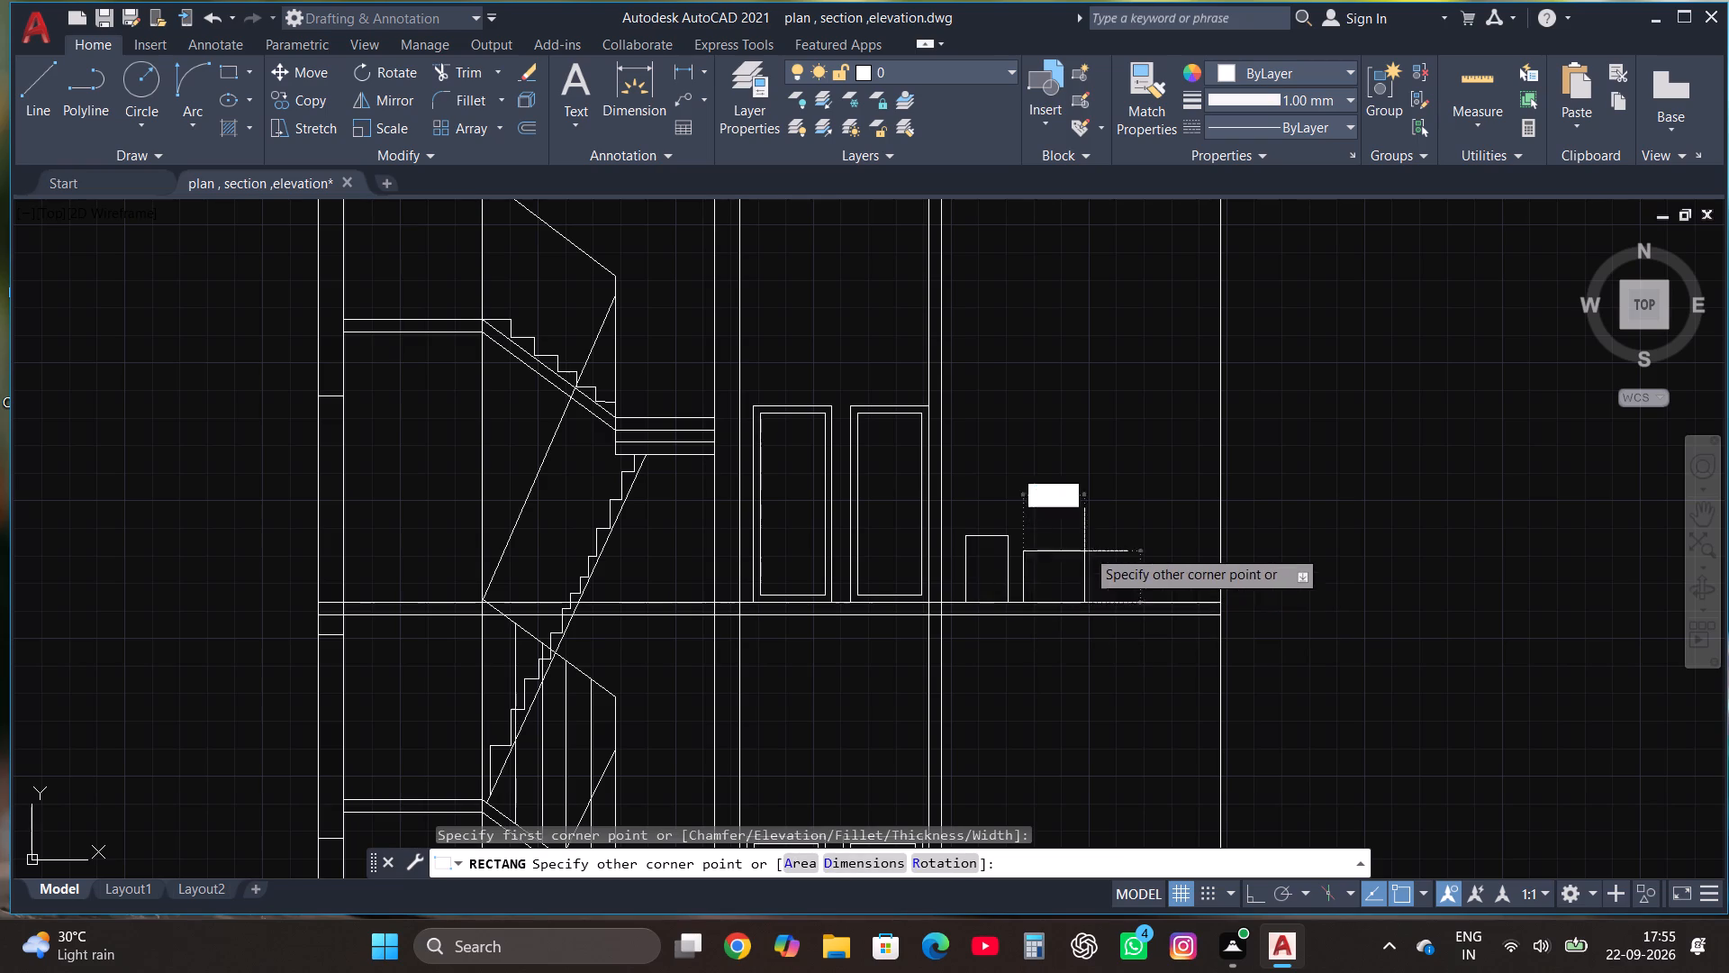
pyautogui.click(1141, 515)
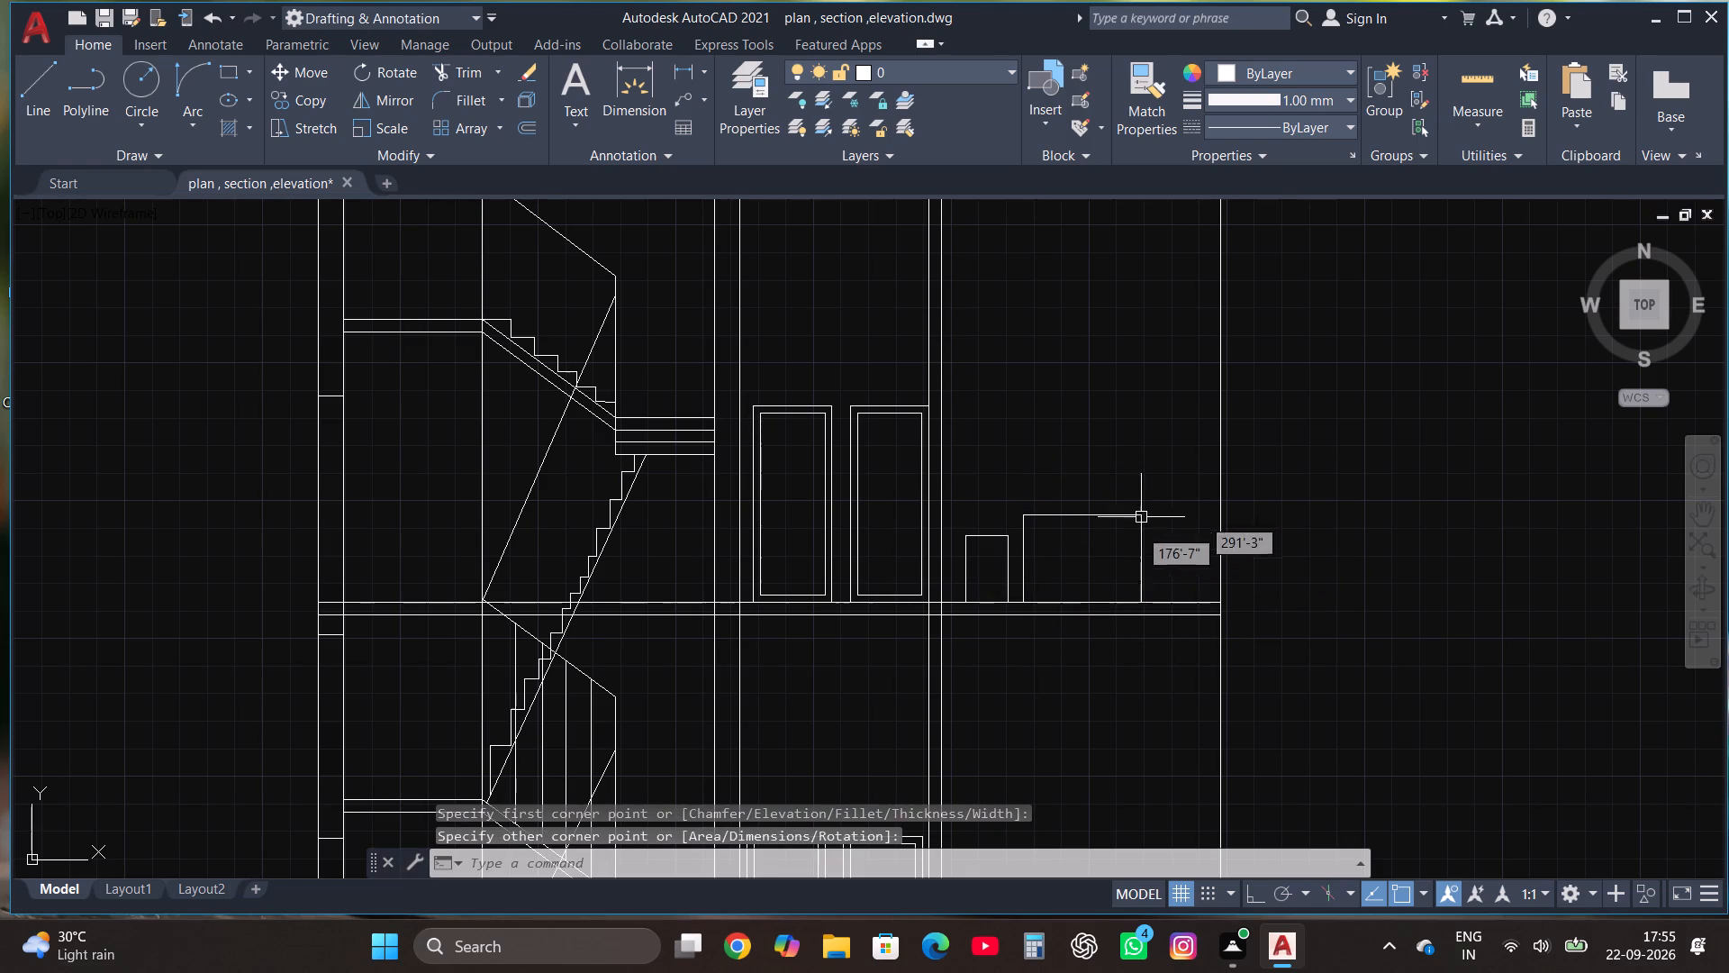
# Copy the small upright rectangle about 5'-11" along the same floor, to the other side of the wide rectangle.
pyautogui.click(995, 536)
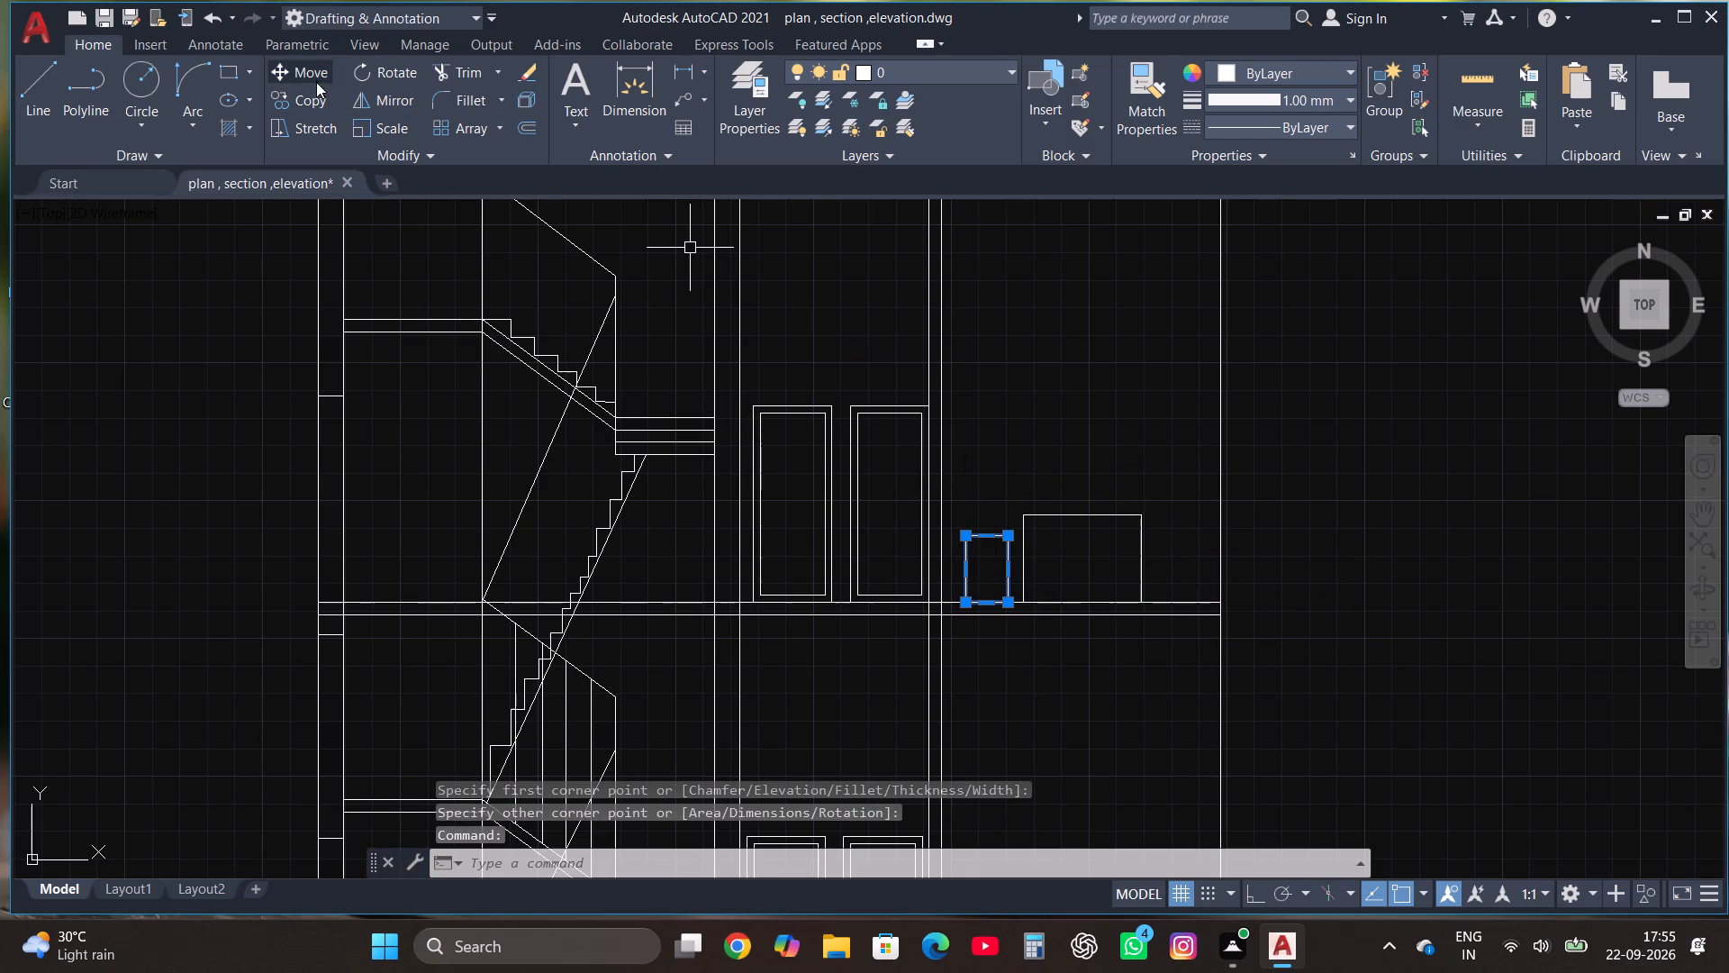
pyautogui.click(318, 97)
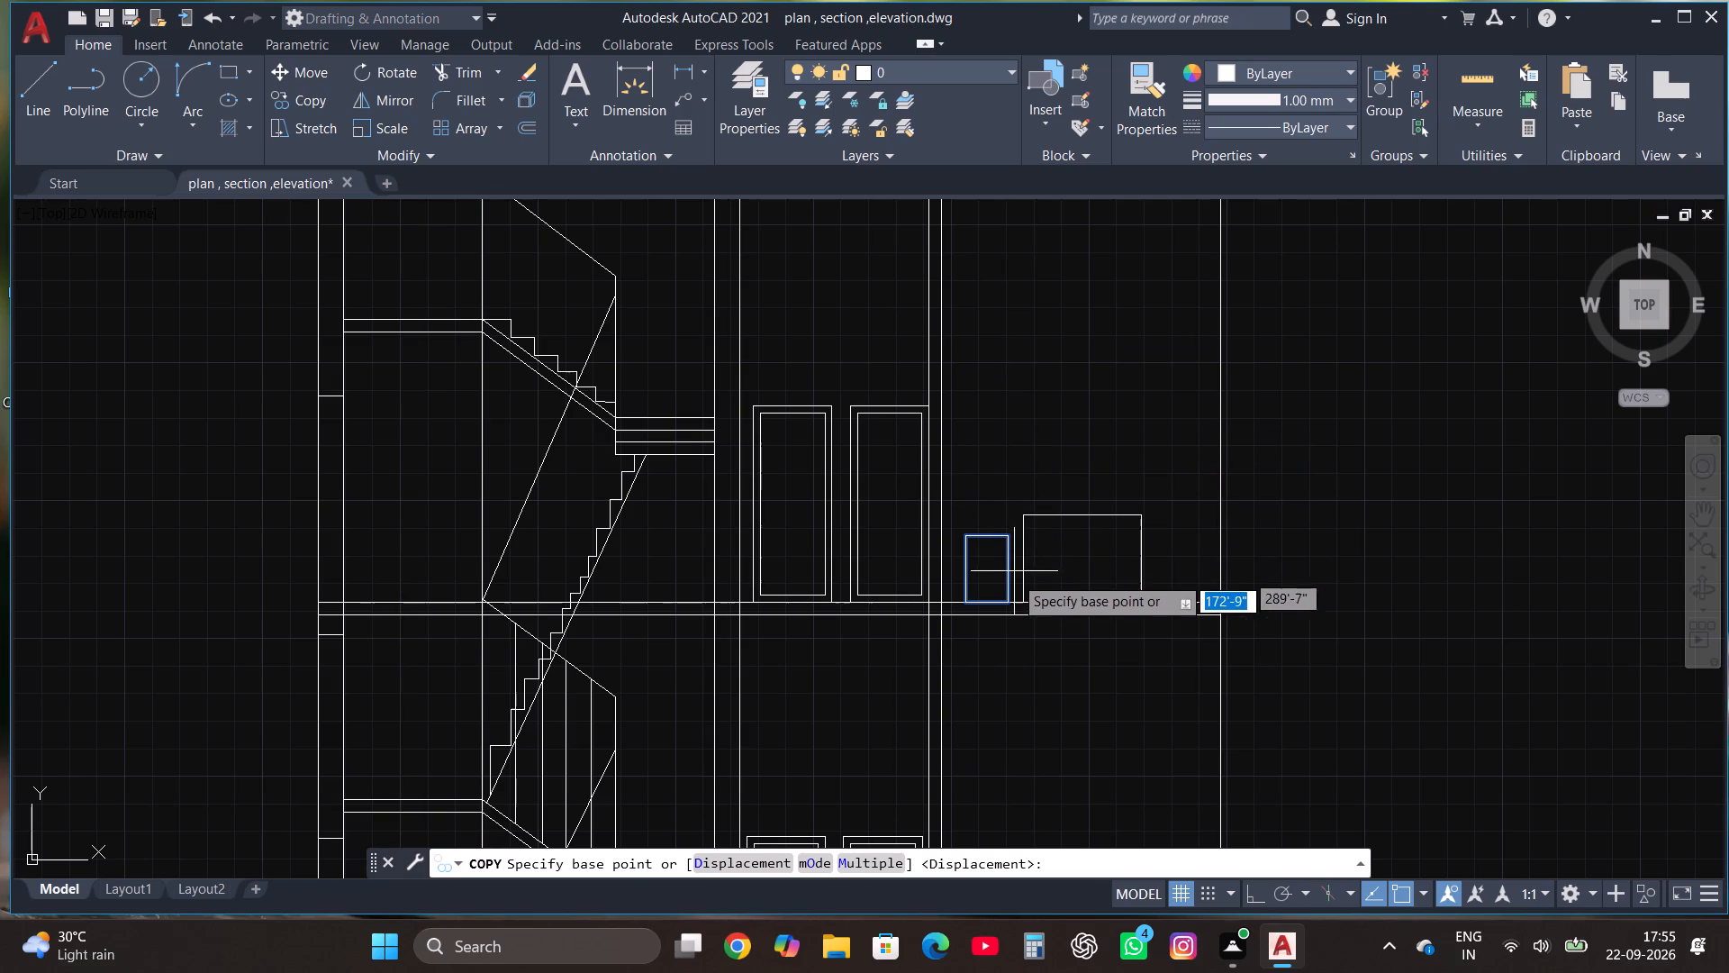
pyautogui.click(1007, 602)
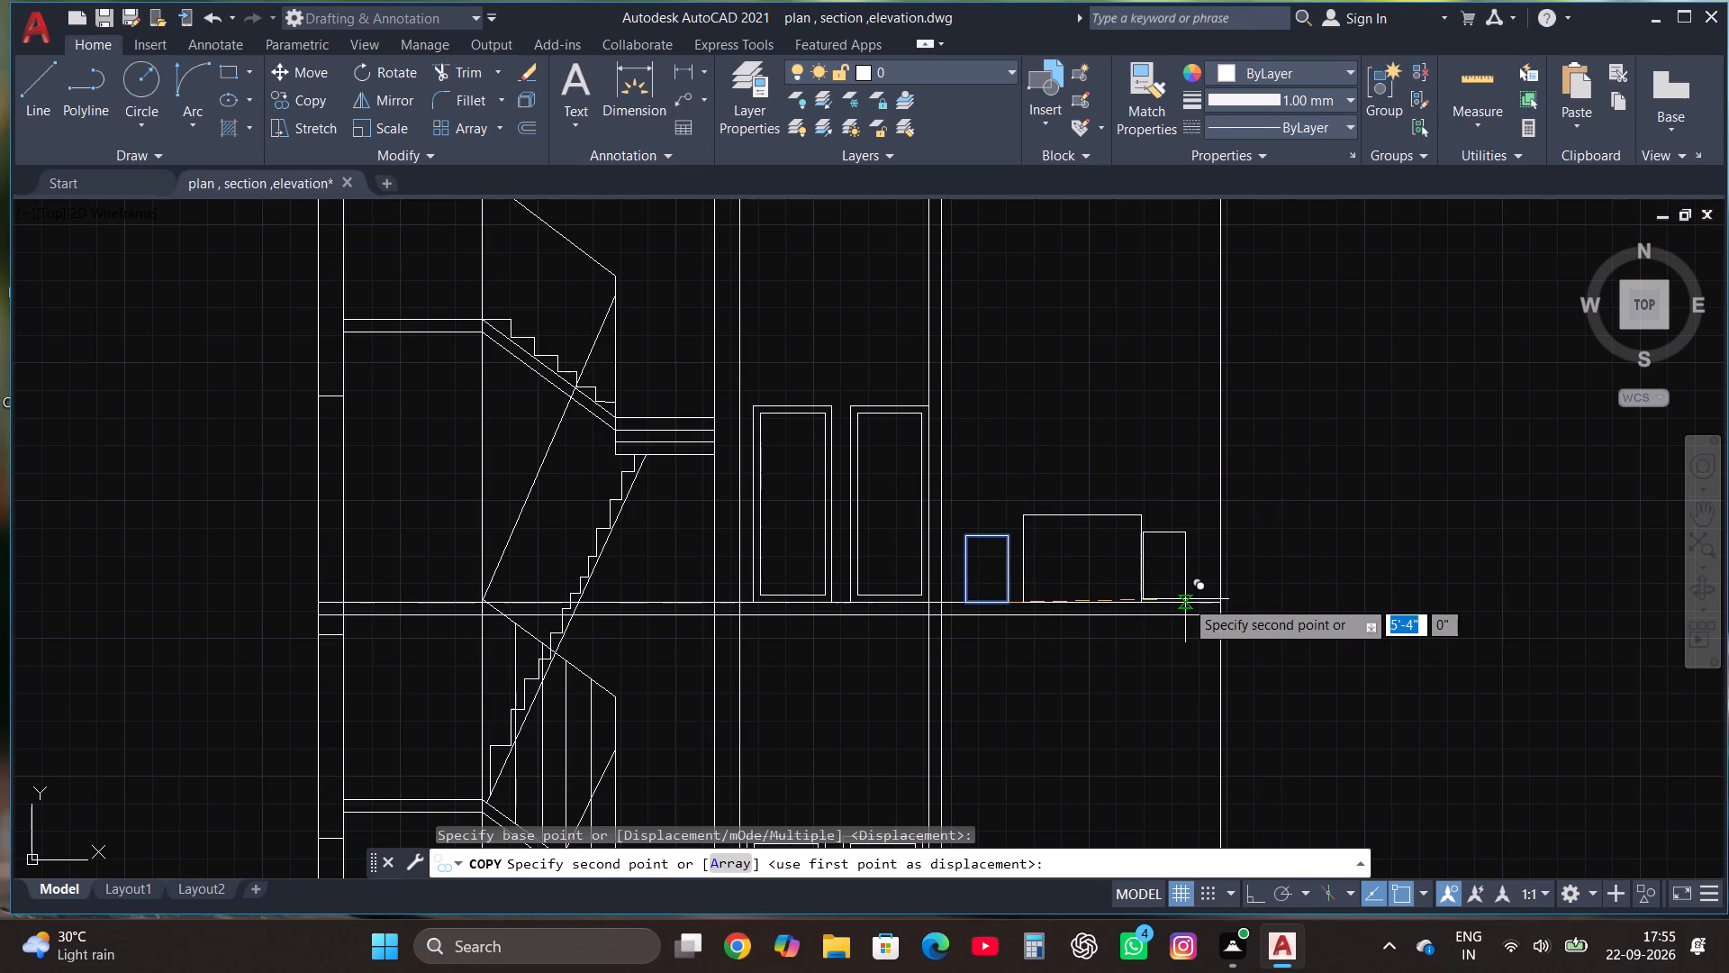
pyautogui.scroll(2, 1185, 599)
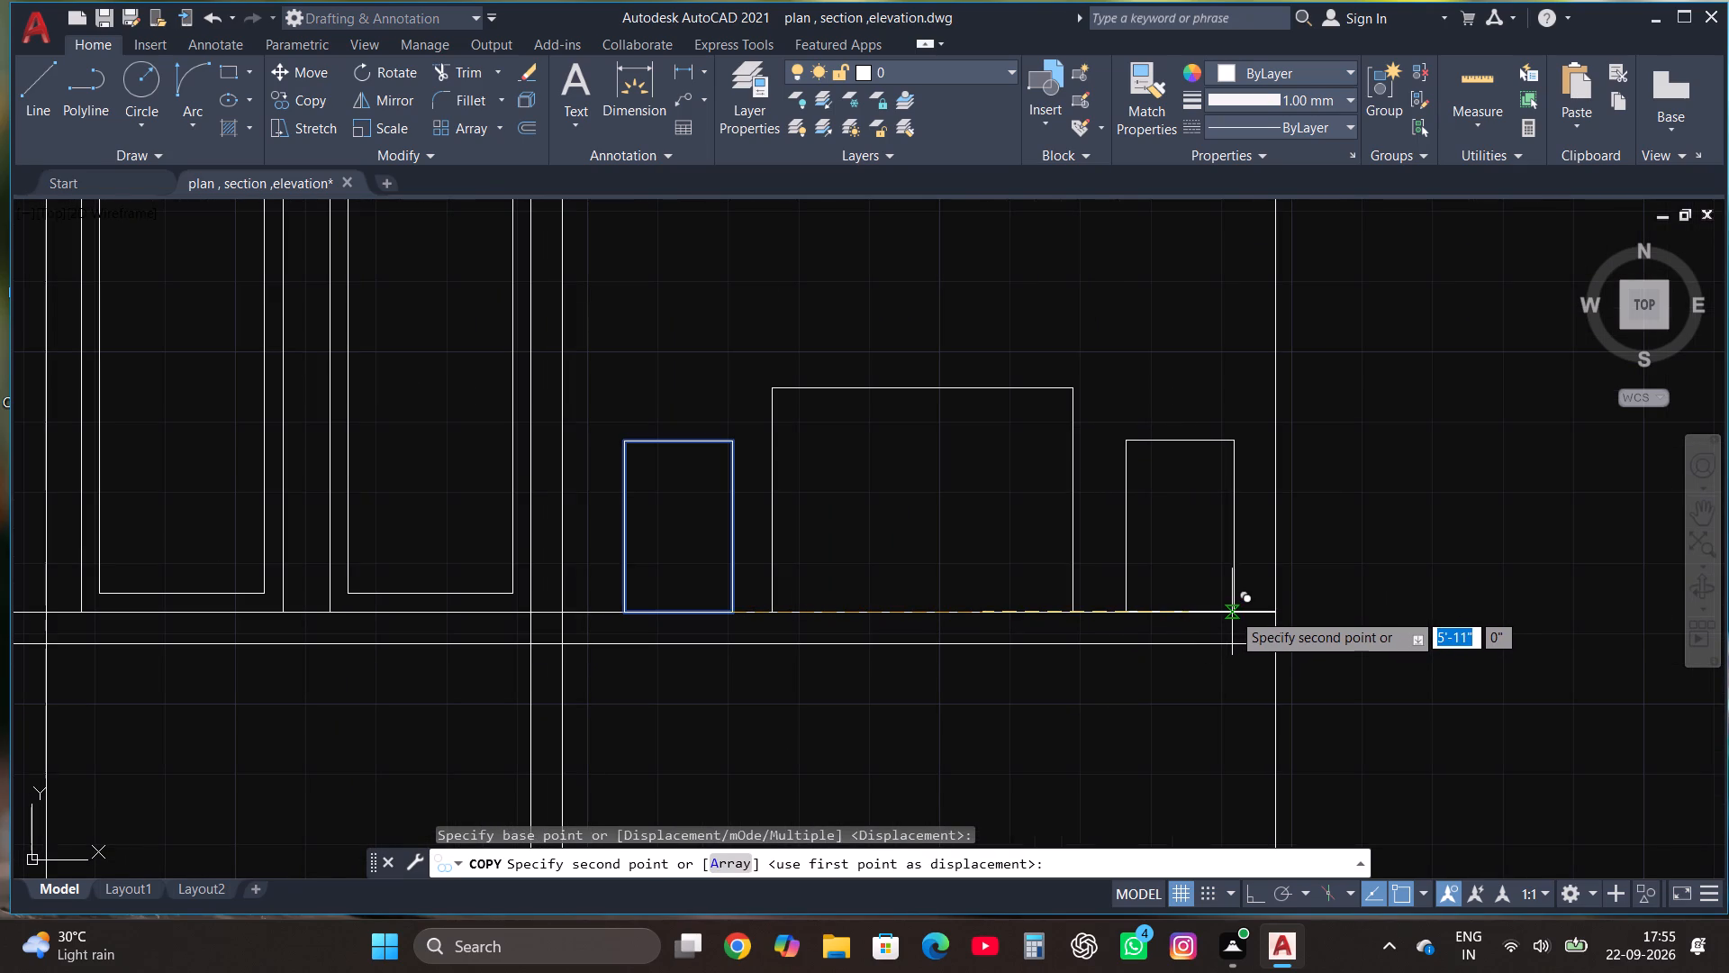
pyautogui.click(1227, 612)
pyautogui.press('Escape')
pyautogui.scroll(-1, 1208, 676)
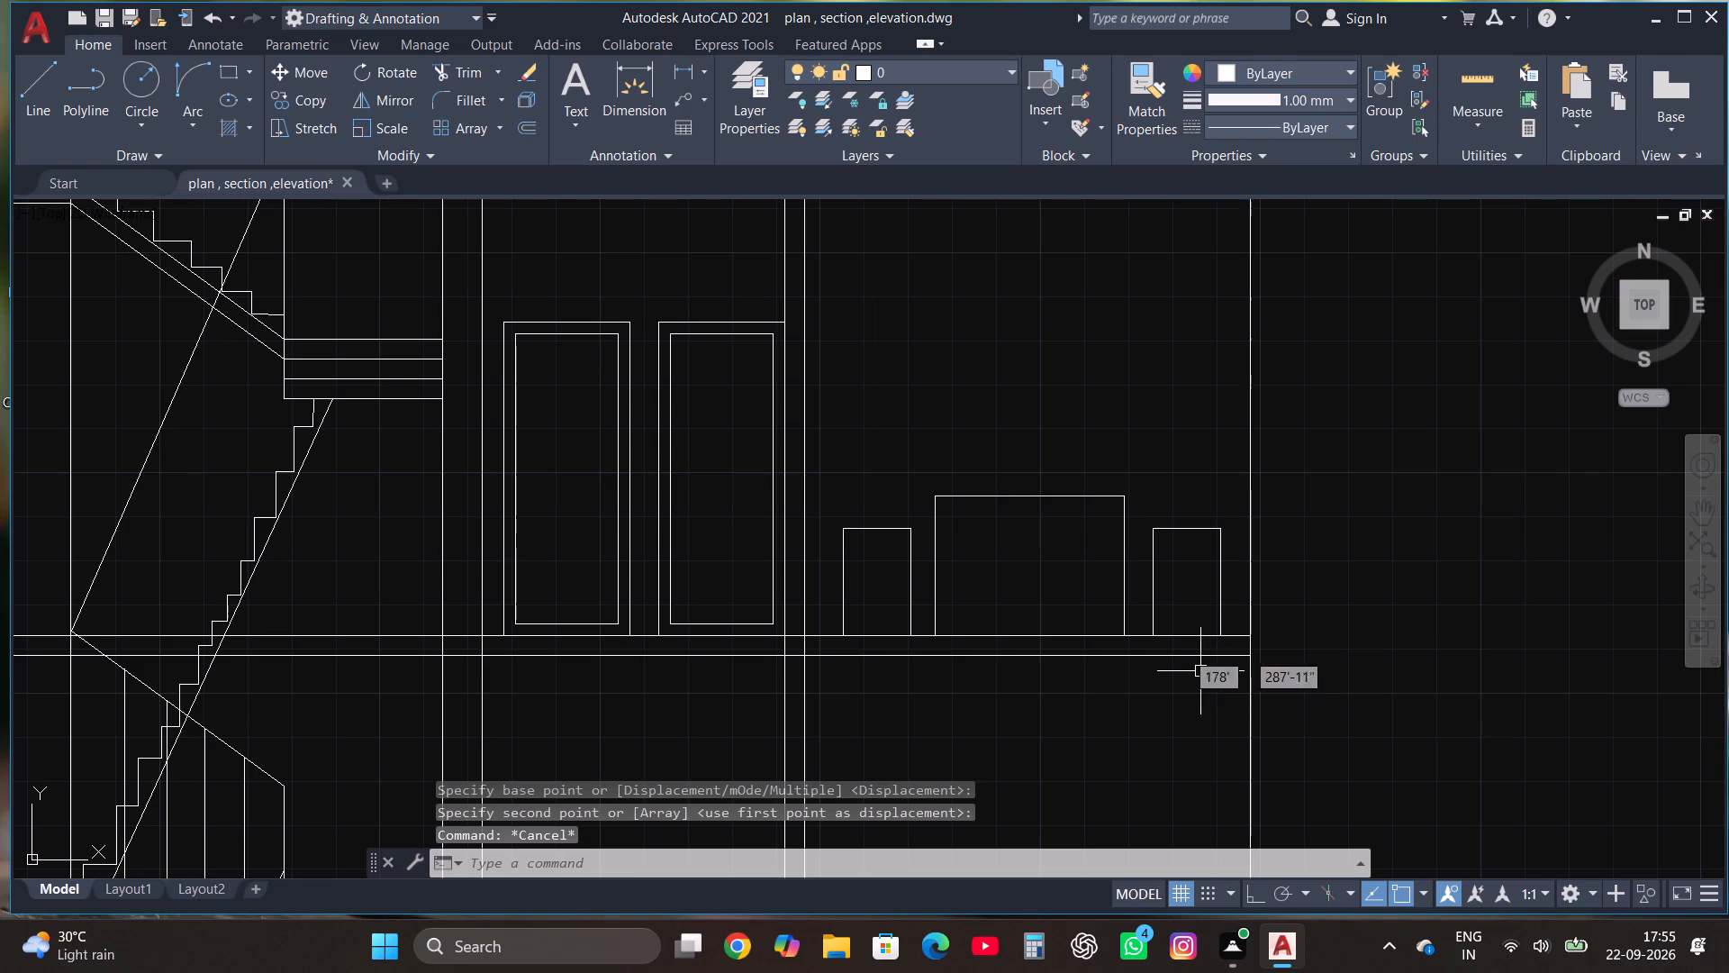
# With Ortho on, draw a horizontal line across the lower part of the wide rectangle and trim its overshoot at the far edge.
pyautogui.scroll(1, 1075, 583)
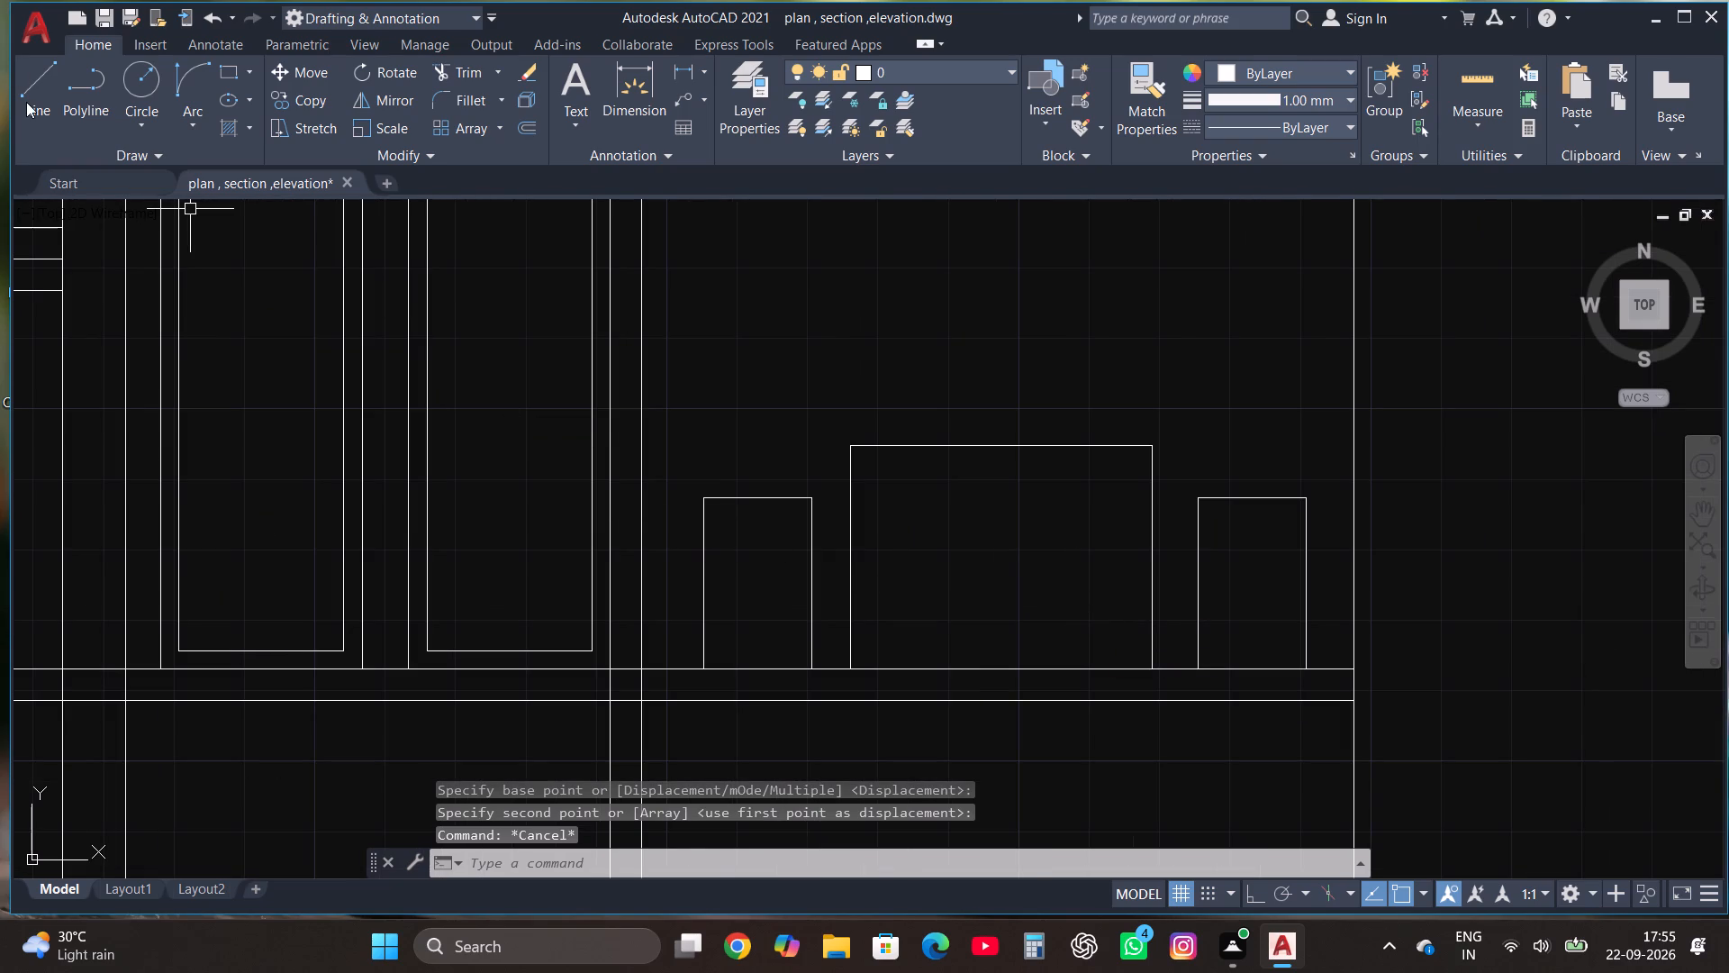
pyautogui.click(26, 102)
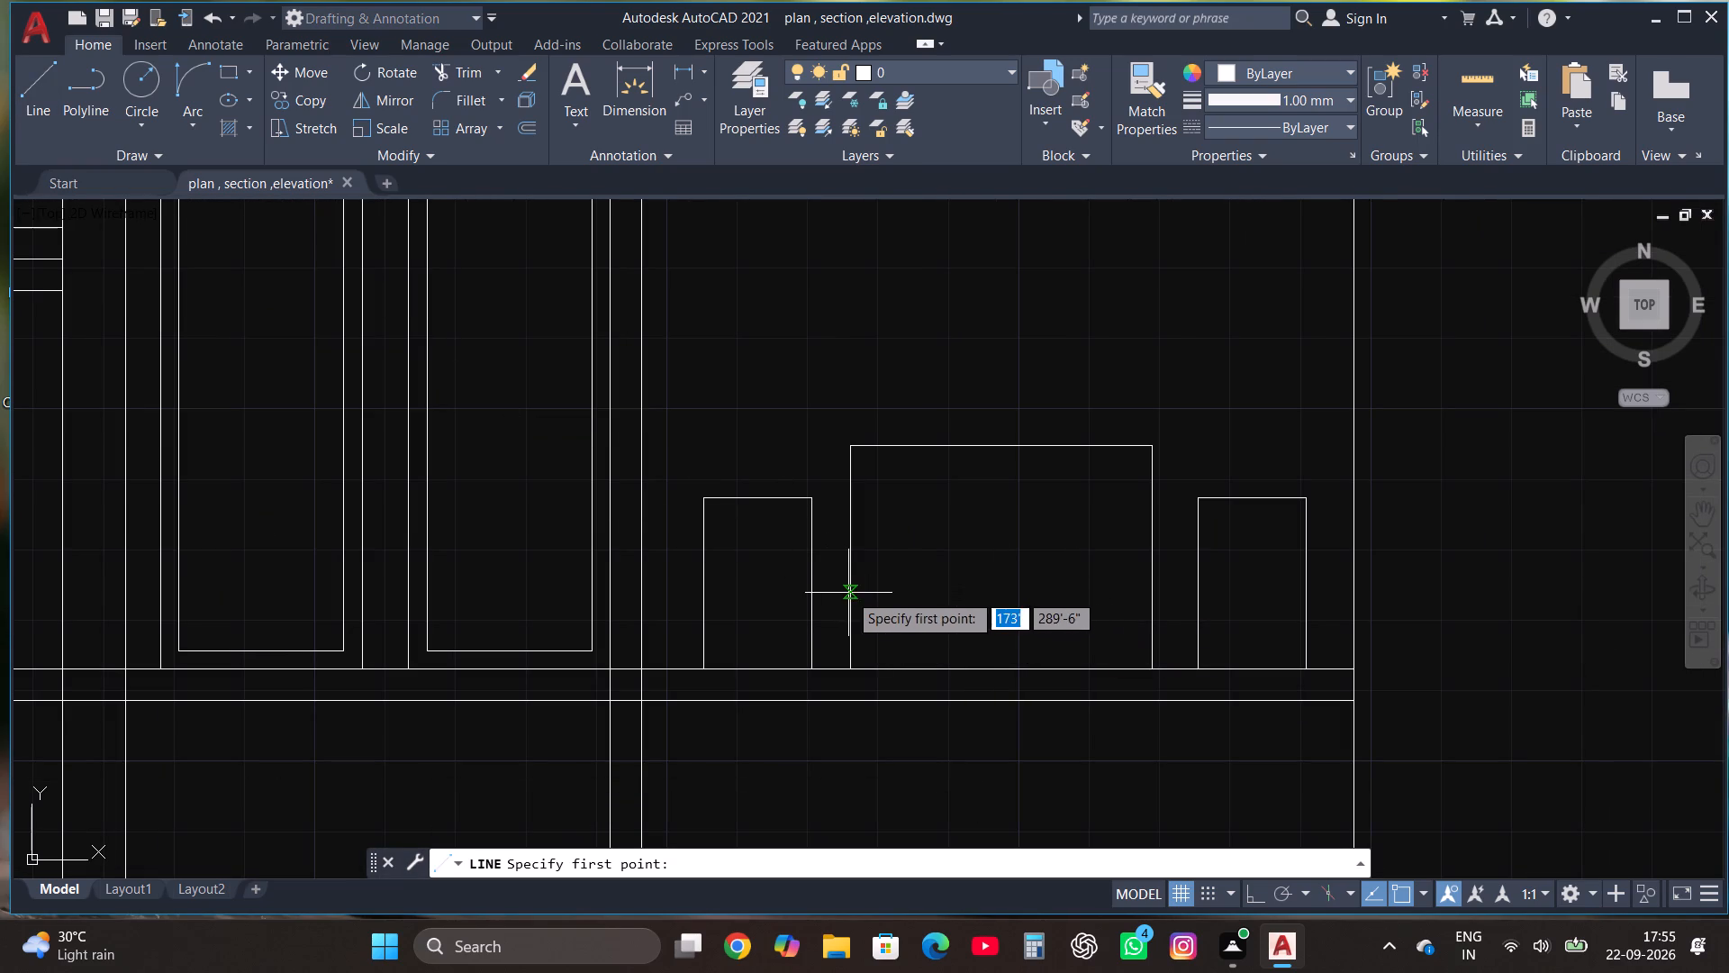
pyautogui.click(850, 593)
pyautogui.press('F8')
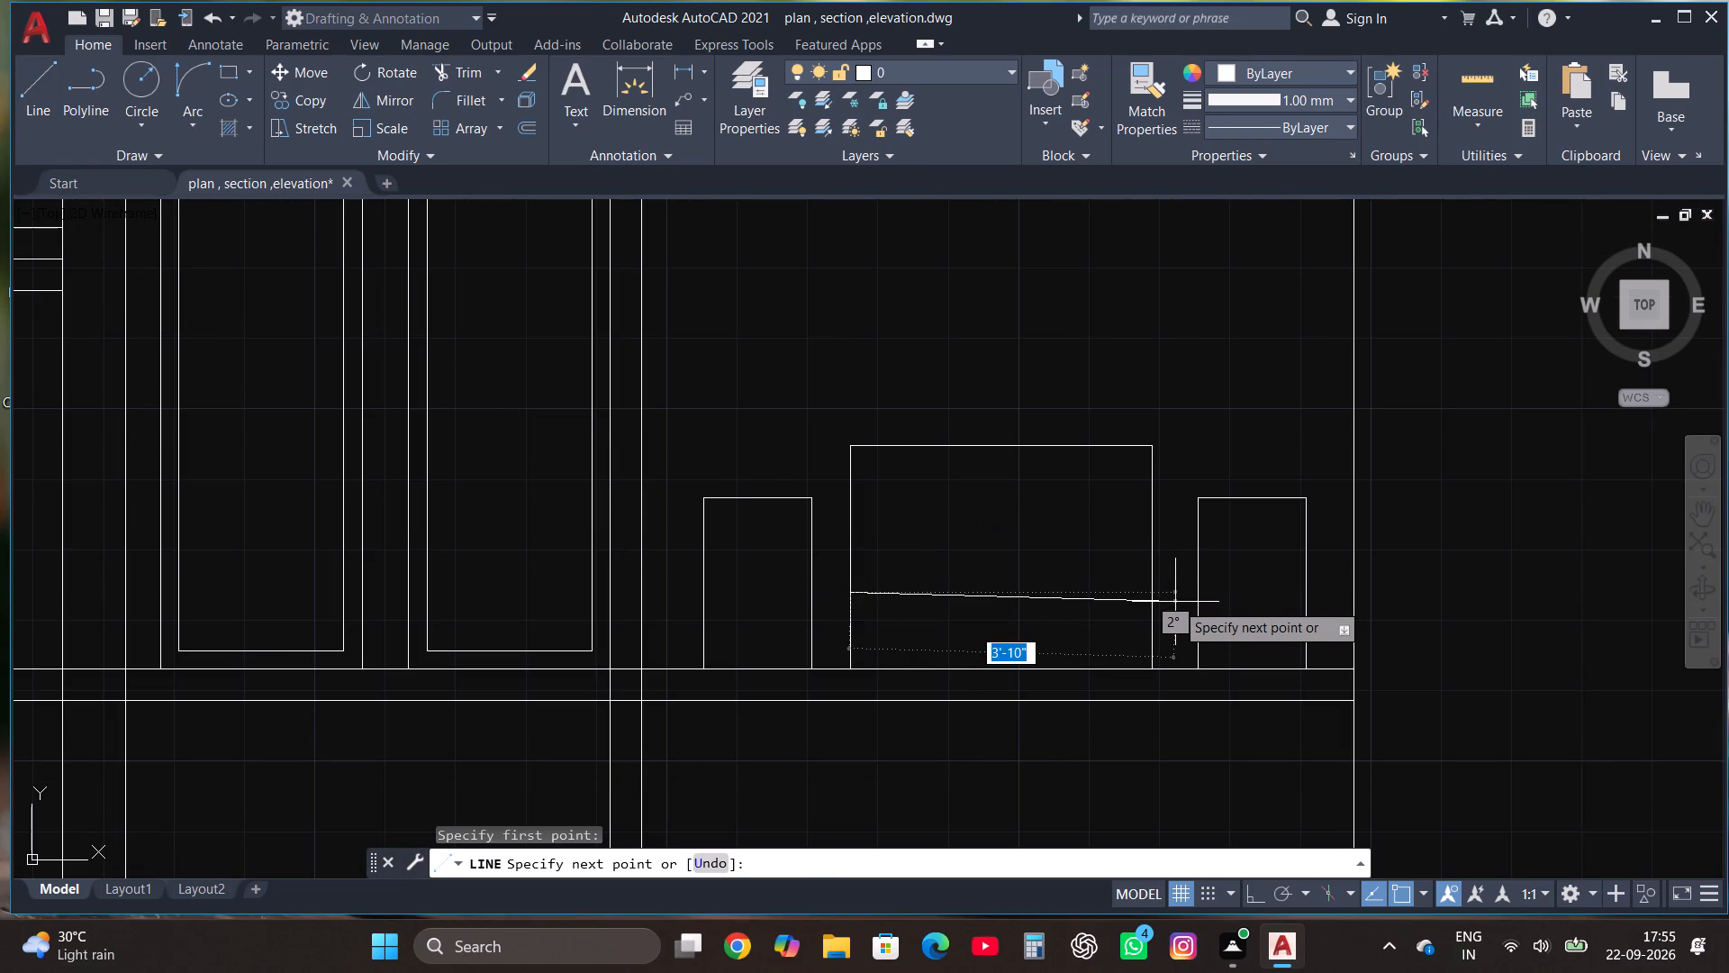
pyautogui.click(1175, 602)
pyautogui.press('Escape')
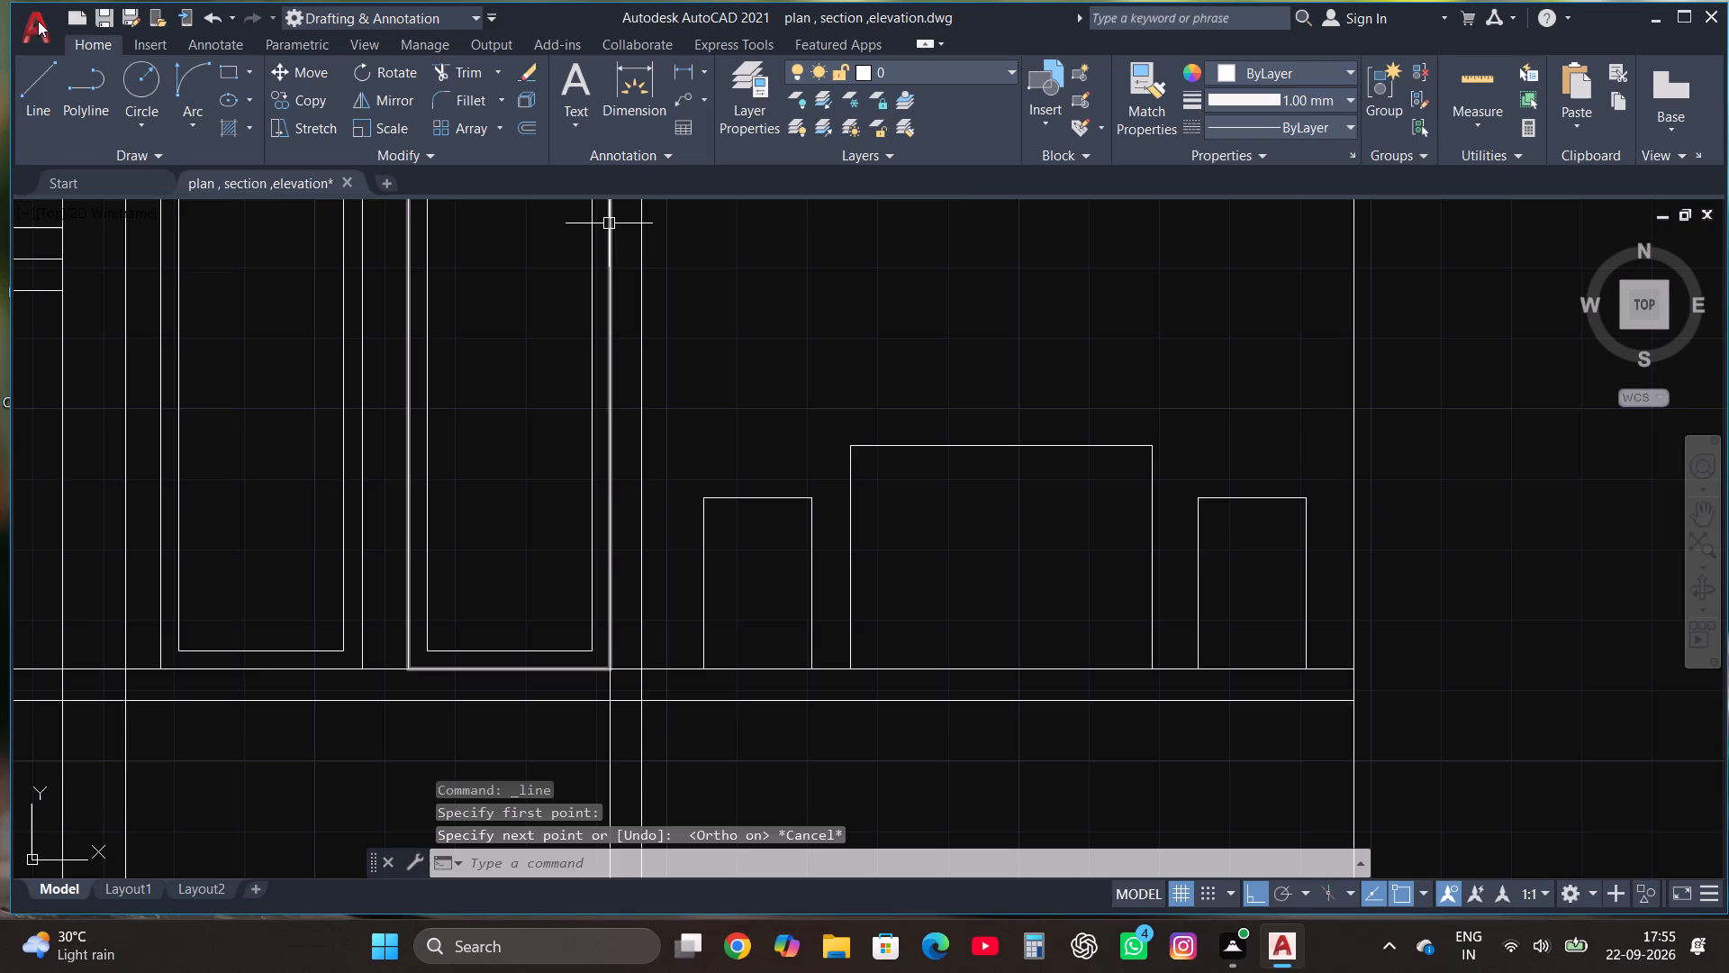
pyautogui.click(31, 85)
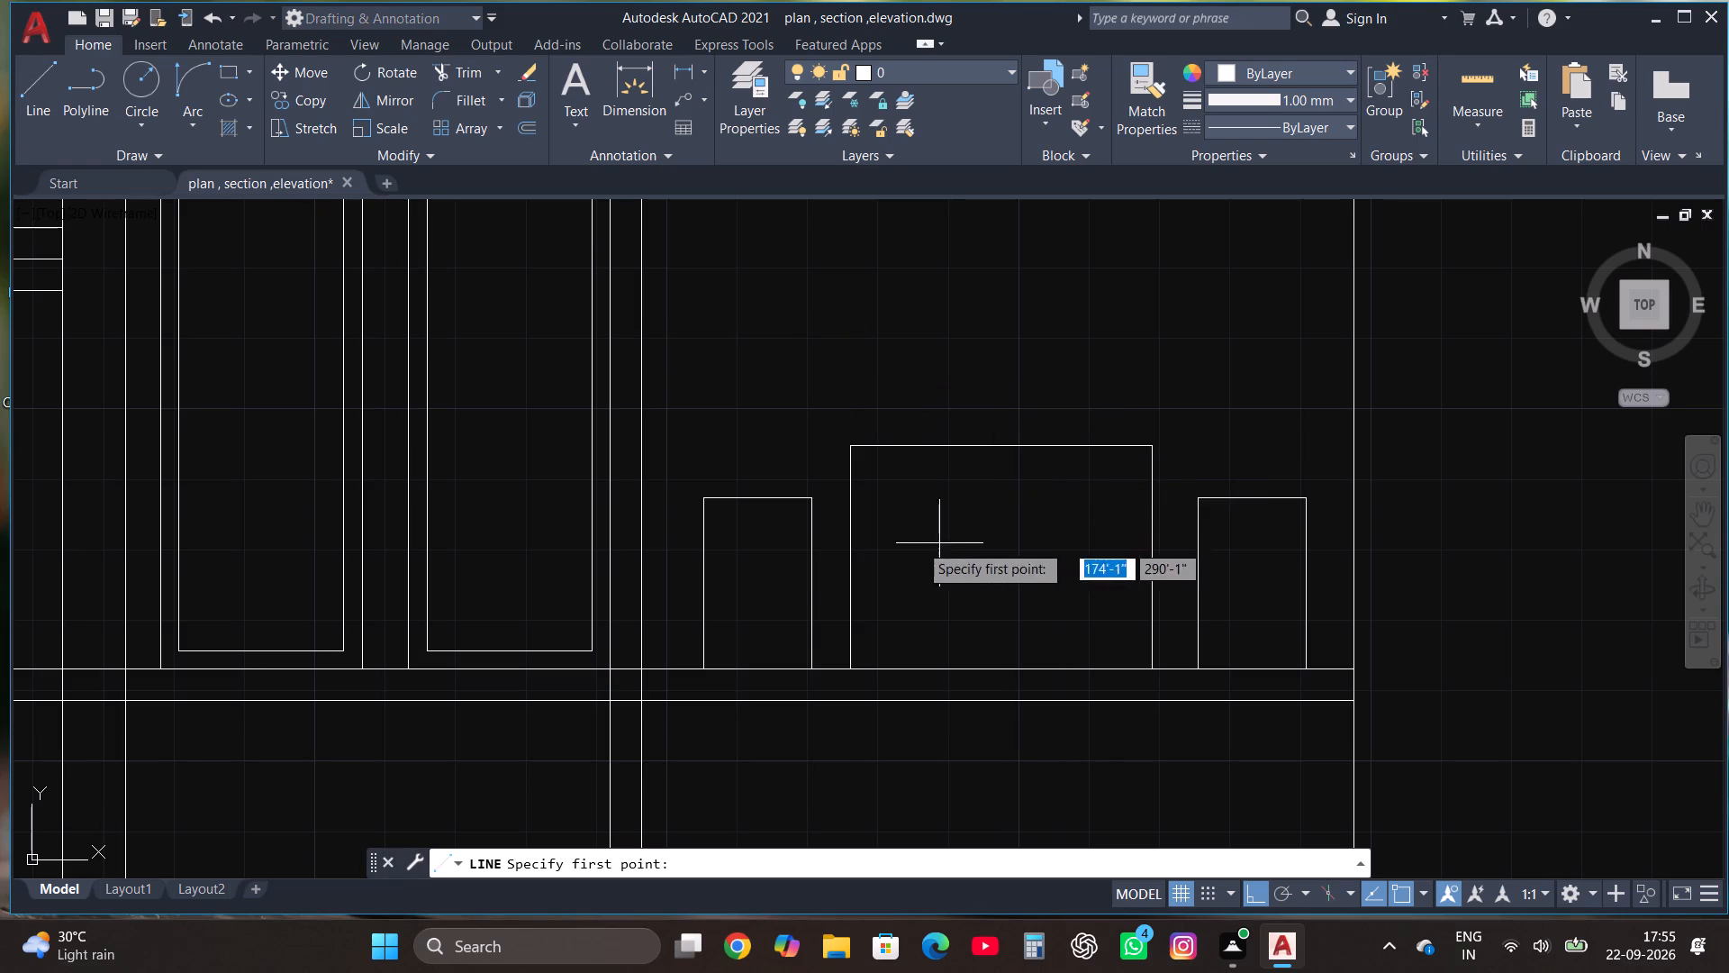
pyautogui.click(853, 596)
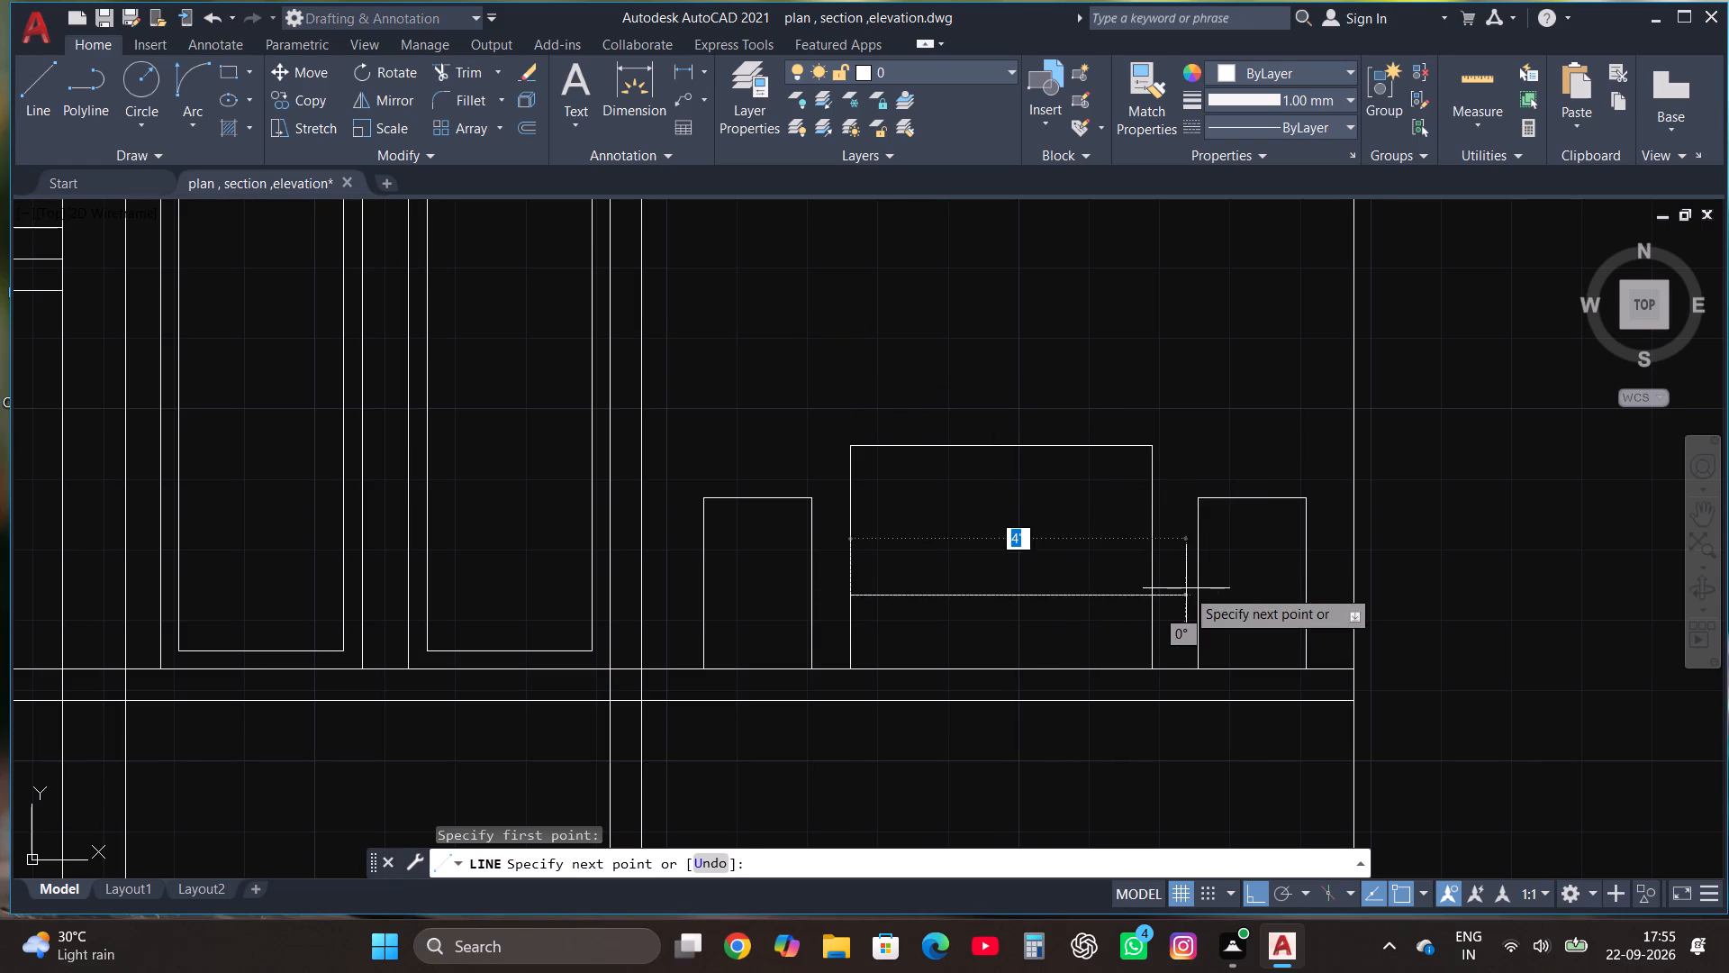
pyautogui.click(1186, 588)
pyautogui.press('Escape')
pyautogui.click(477, 73)
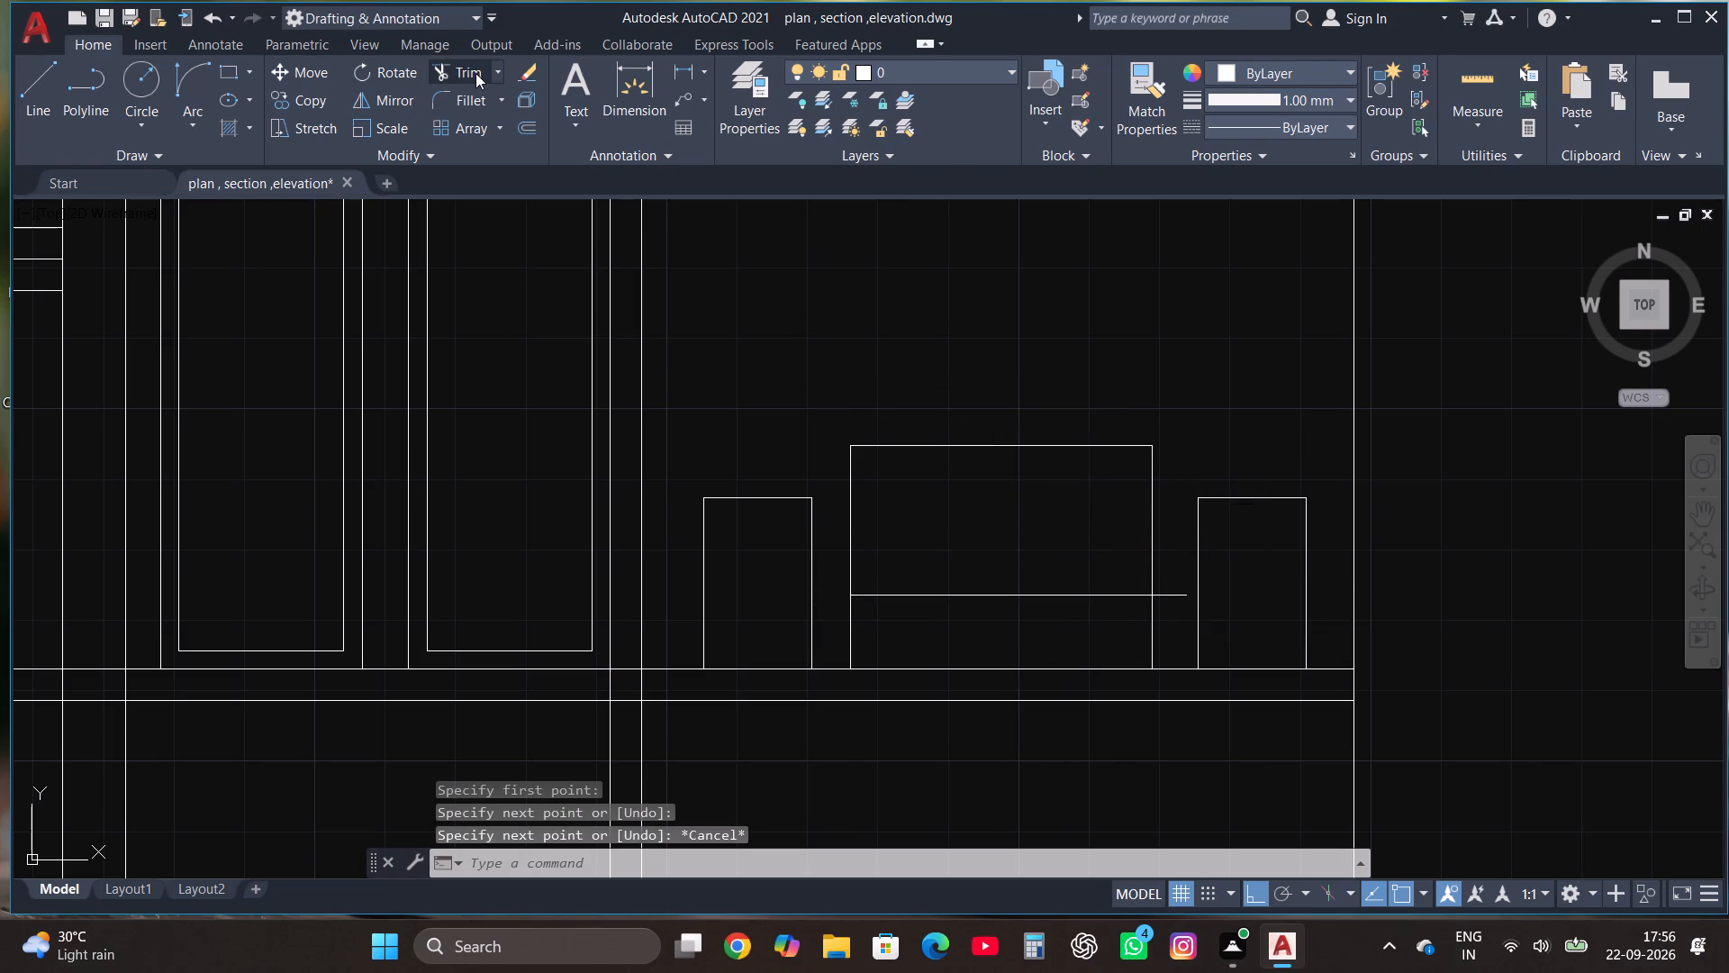
pyautogui.click(1175, 599)
pyautogui.press('Escape')
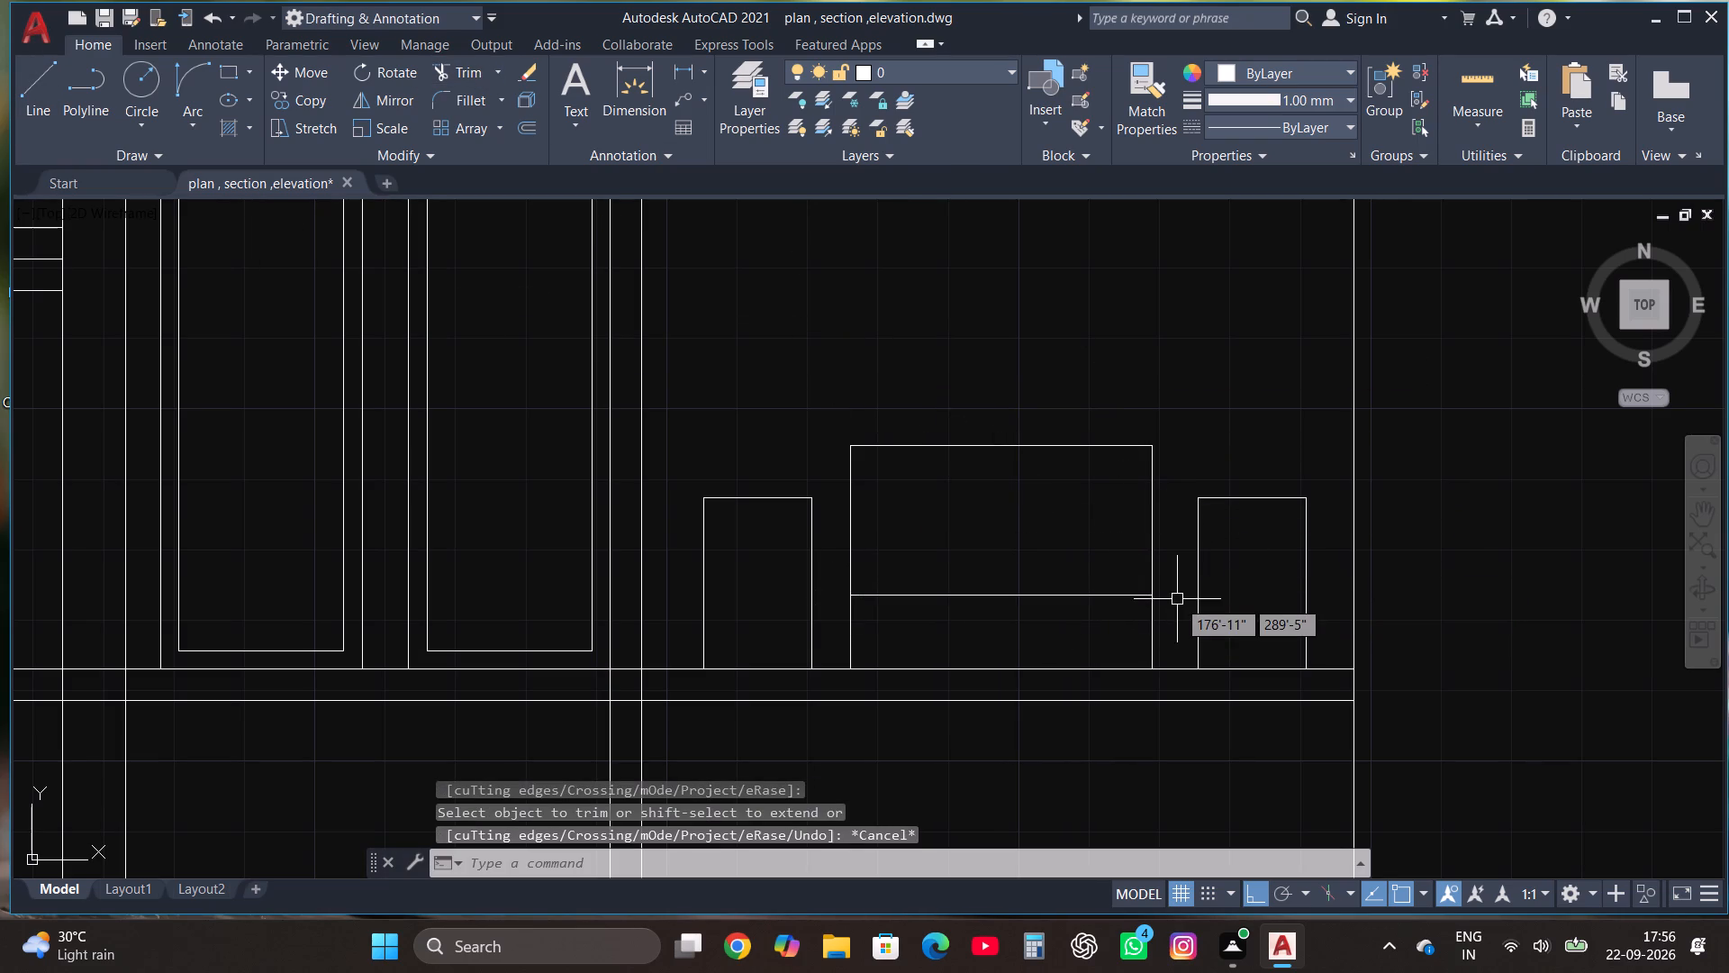
# Copy the horizontal line a short distance straight up to form a thin double line across the wide rectangle.
pyautogui.click(1069, 595)
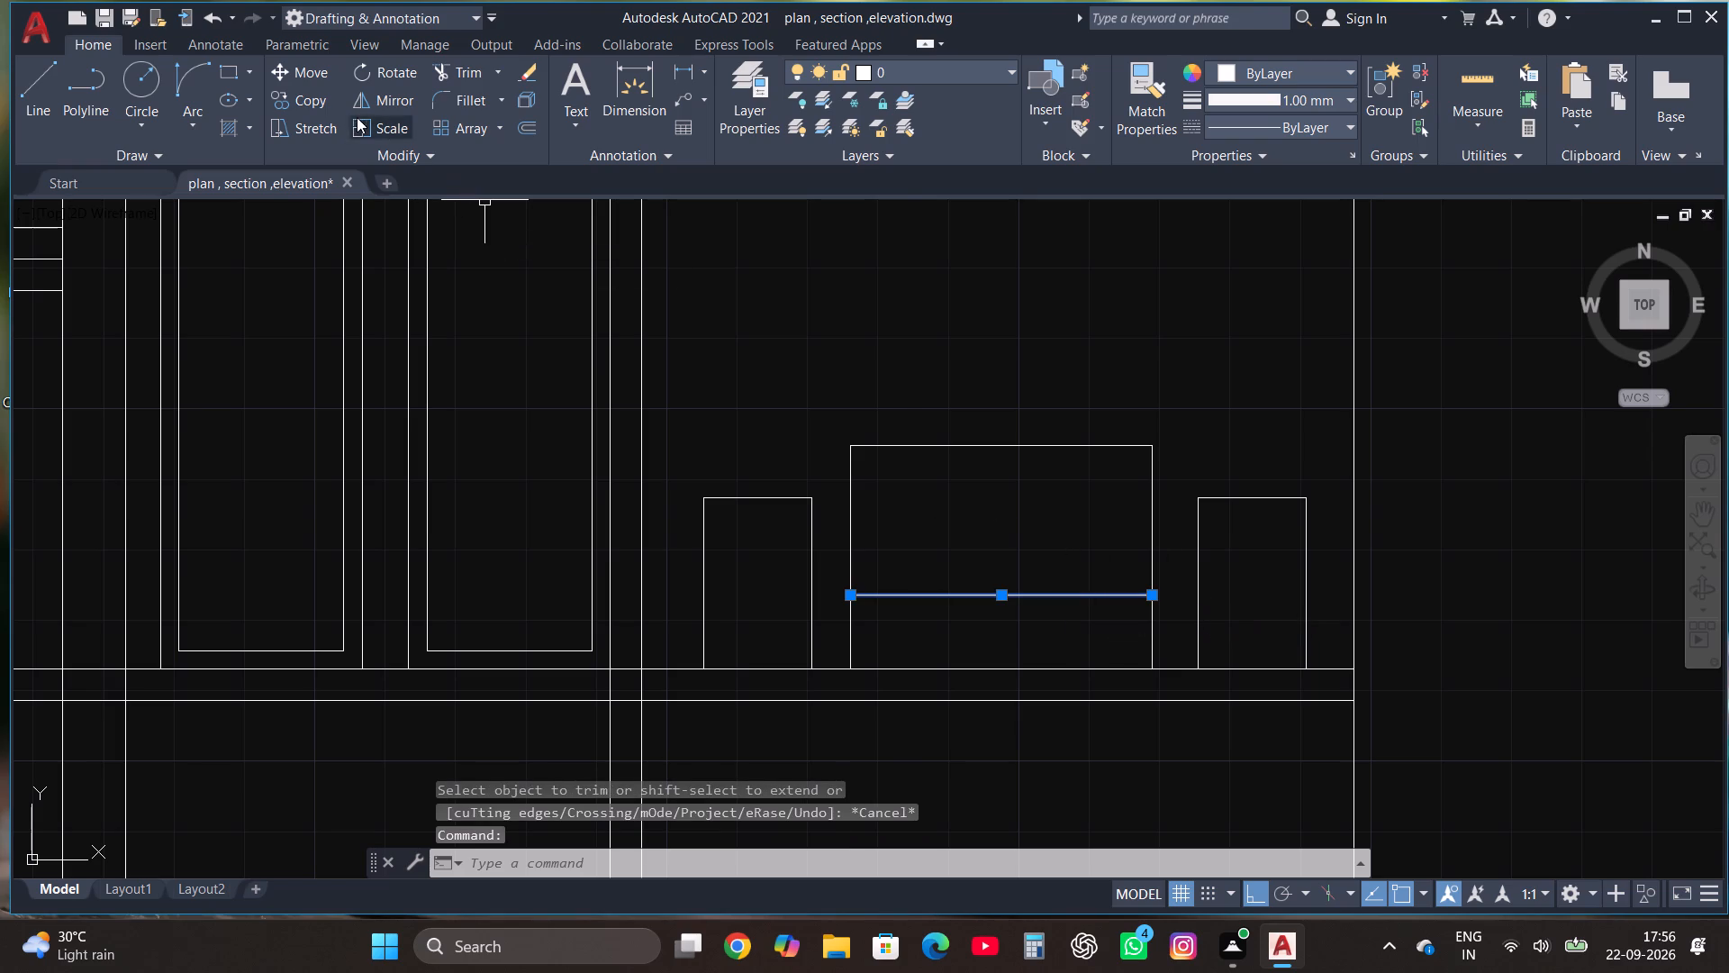
pyautogui.click(307, 104)
pyautogui.click(987, 596)
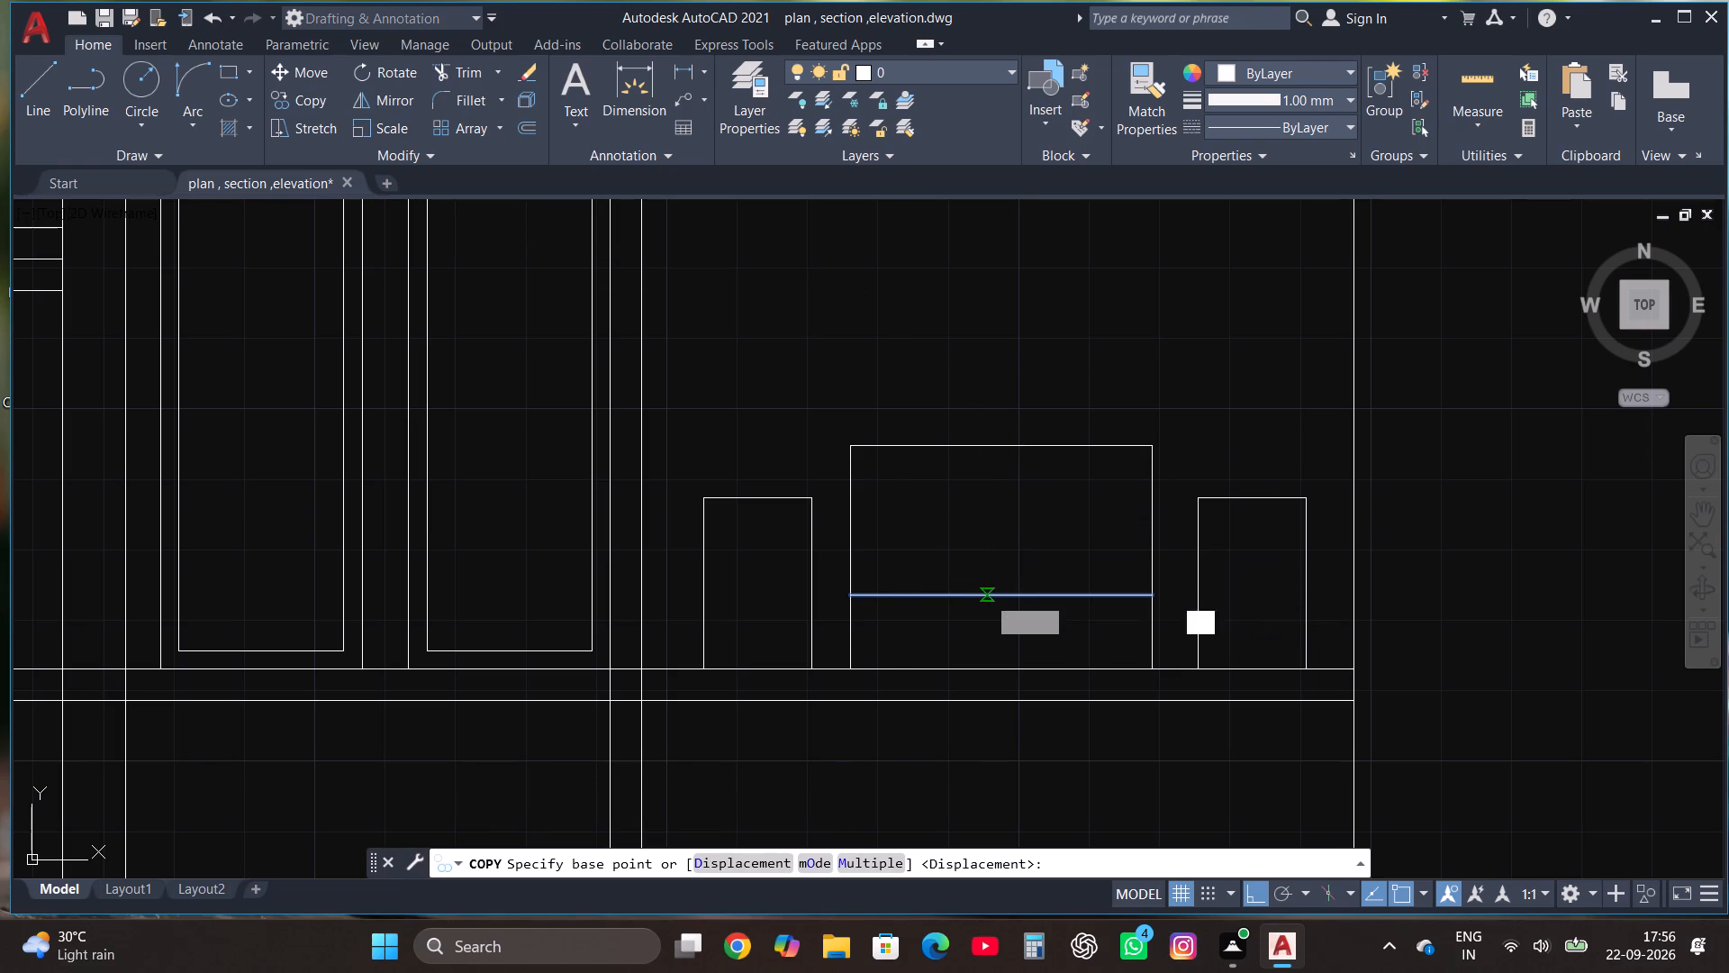
pyautogui.click(987, 588)
pyautogui.press('Escape')
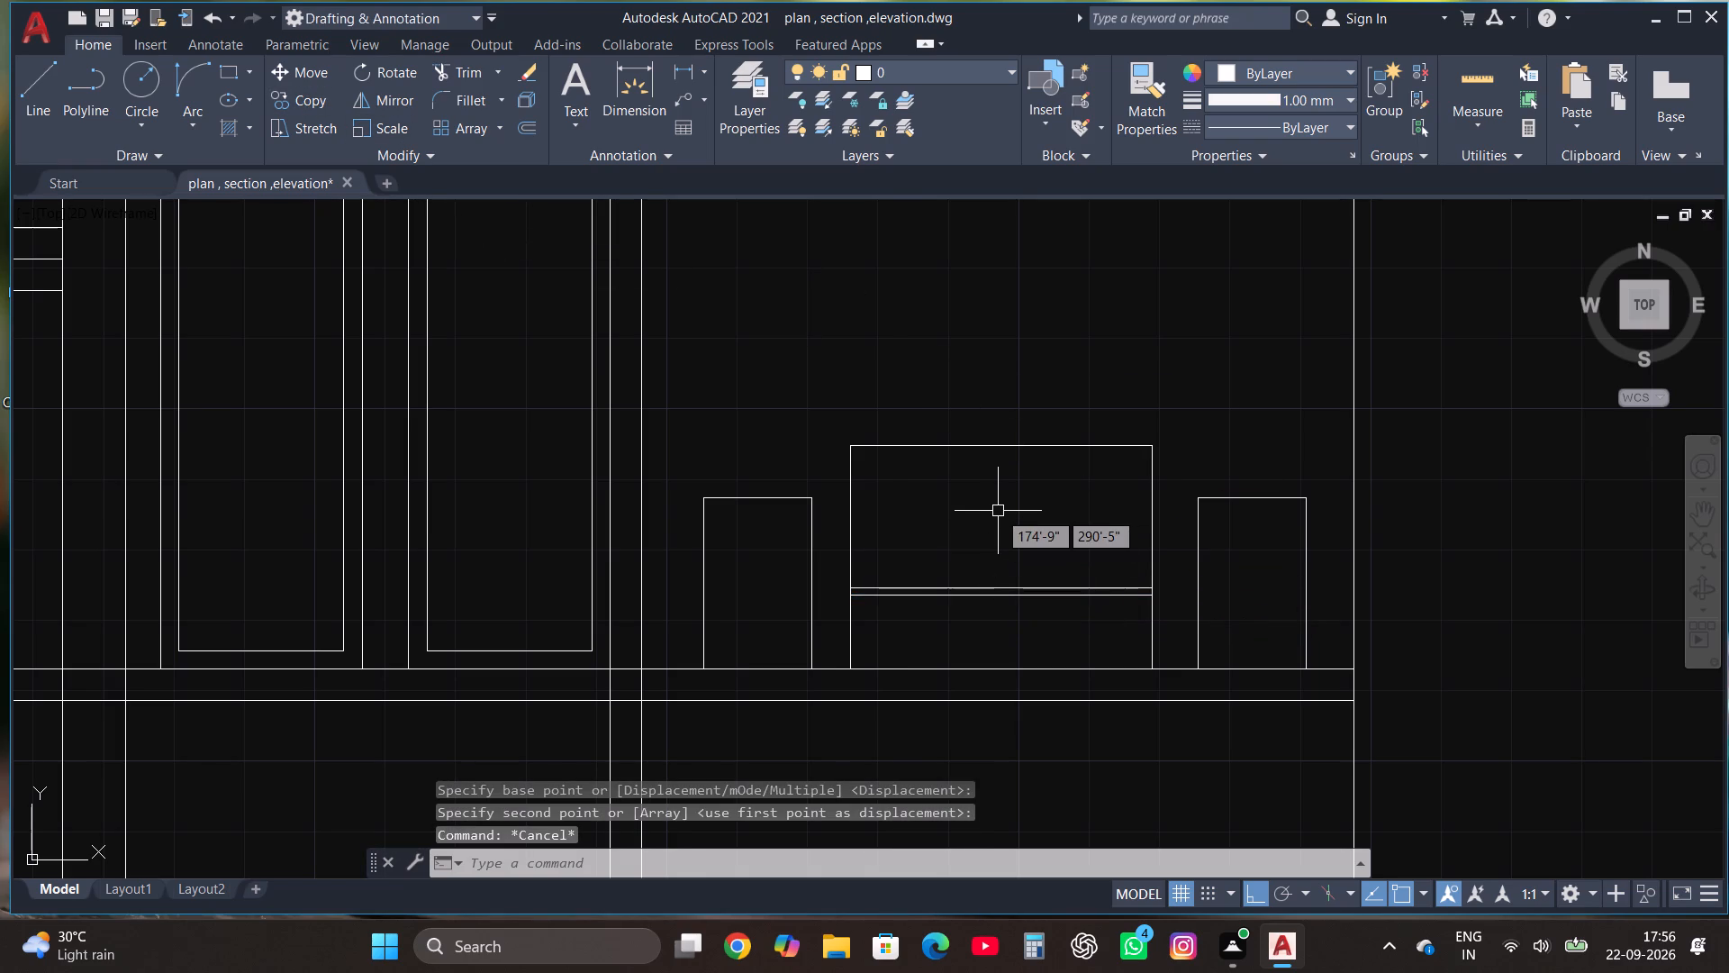
# Draw a vertical line from the midpoint of the wide rectangle's top edge down, trimming it at the upper of the double lines.
pyautogui.click(33, 75)
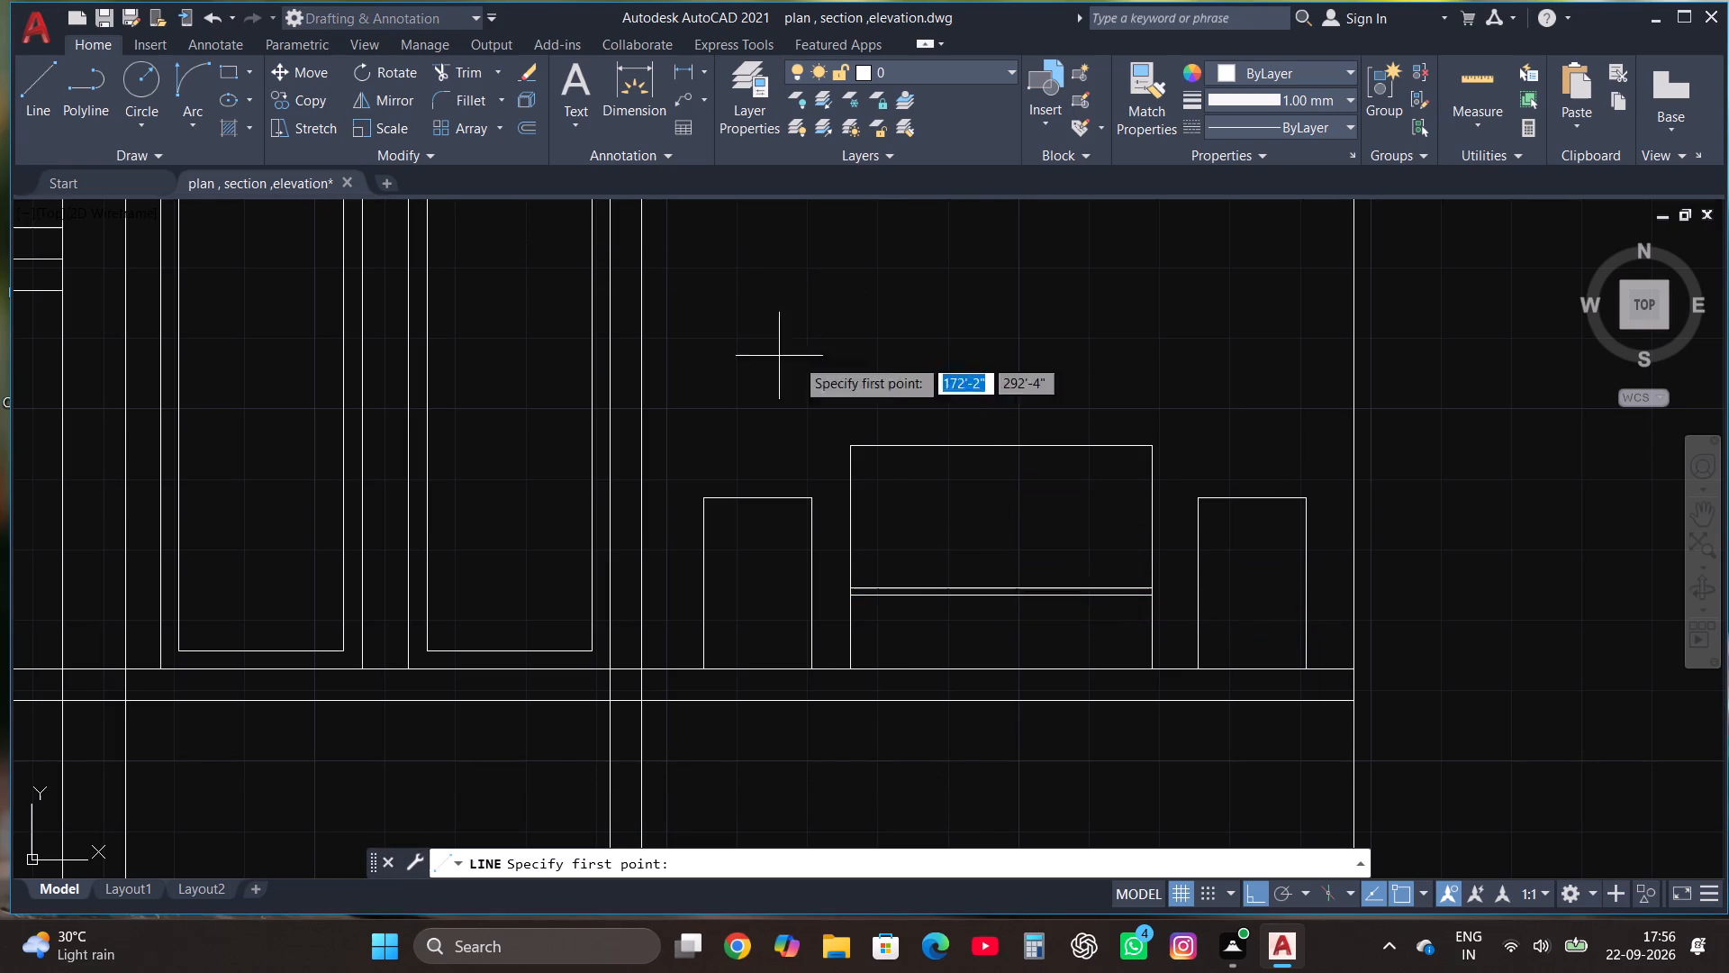
pyautogui.click(1000, 447)
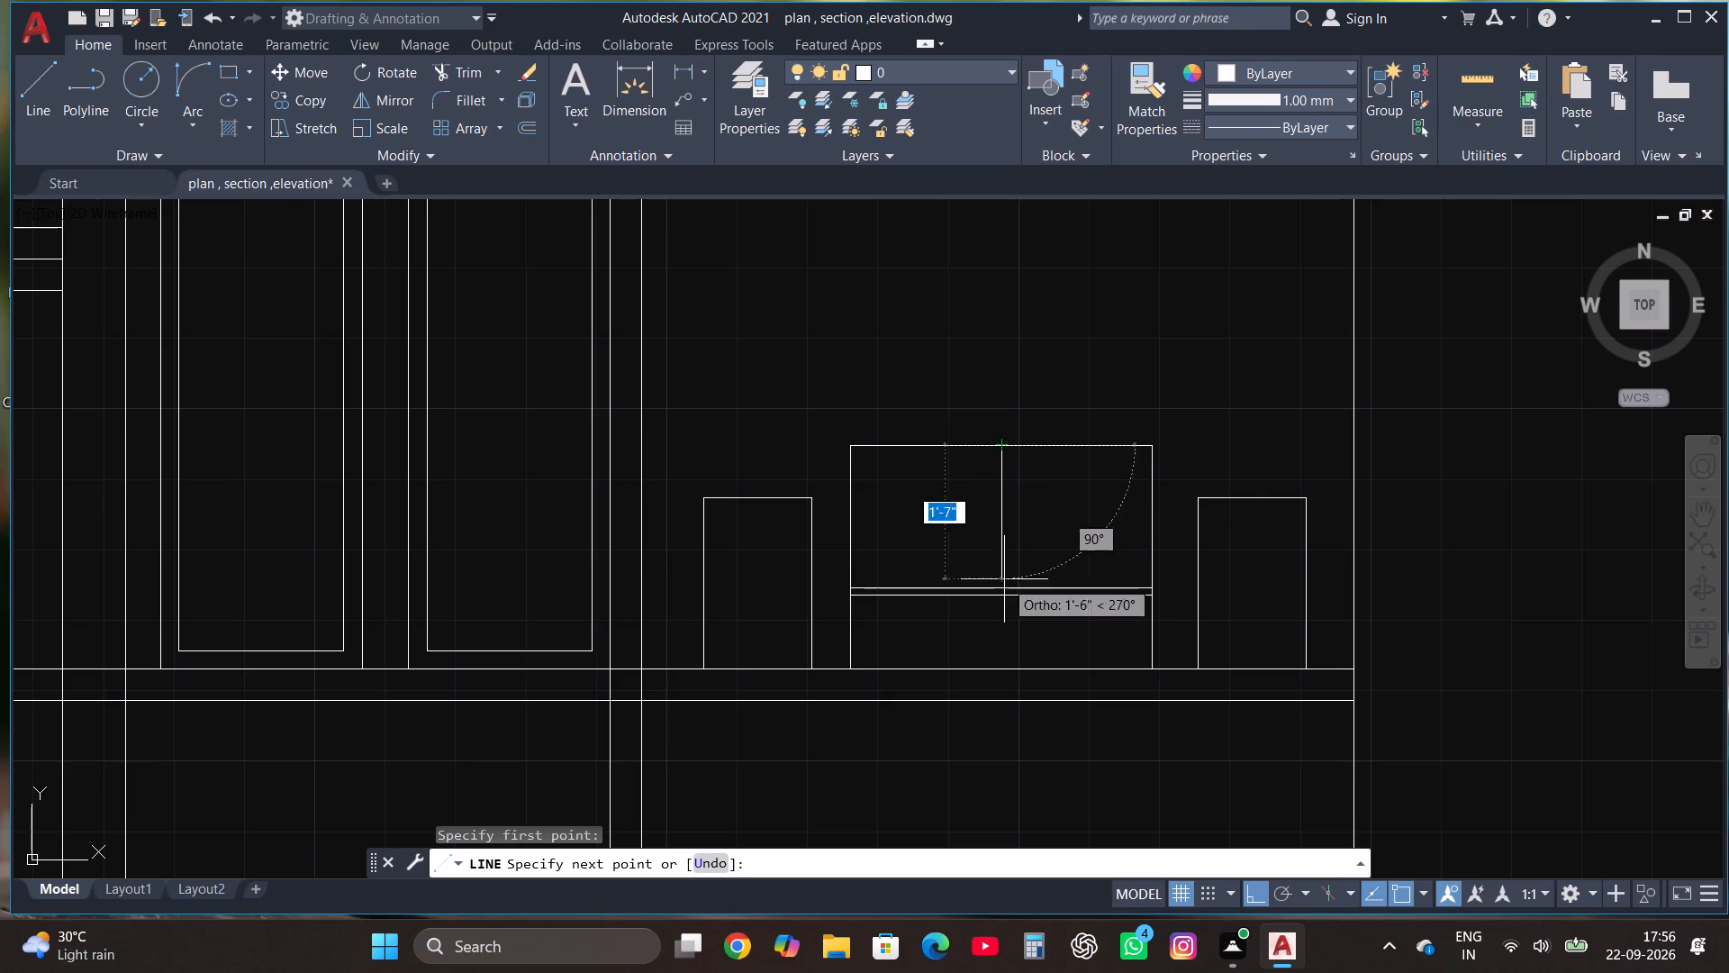
pyautogui.scroll(3, 1004, 586)
pyautogui.click(995, 619)
pyautogui.press('Escape')
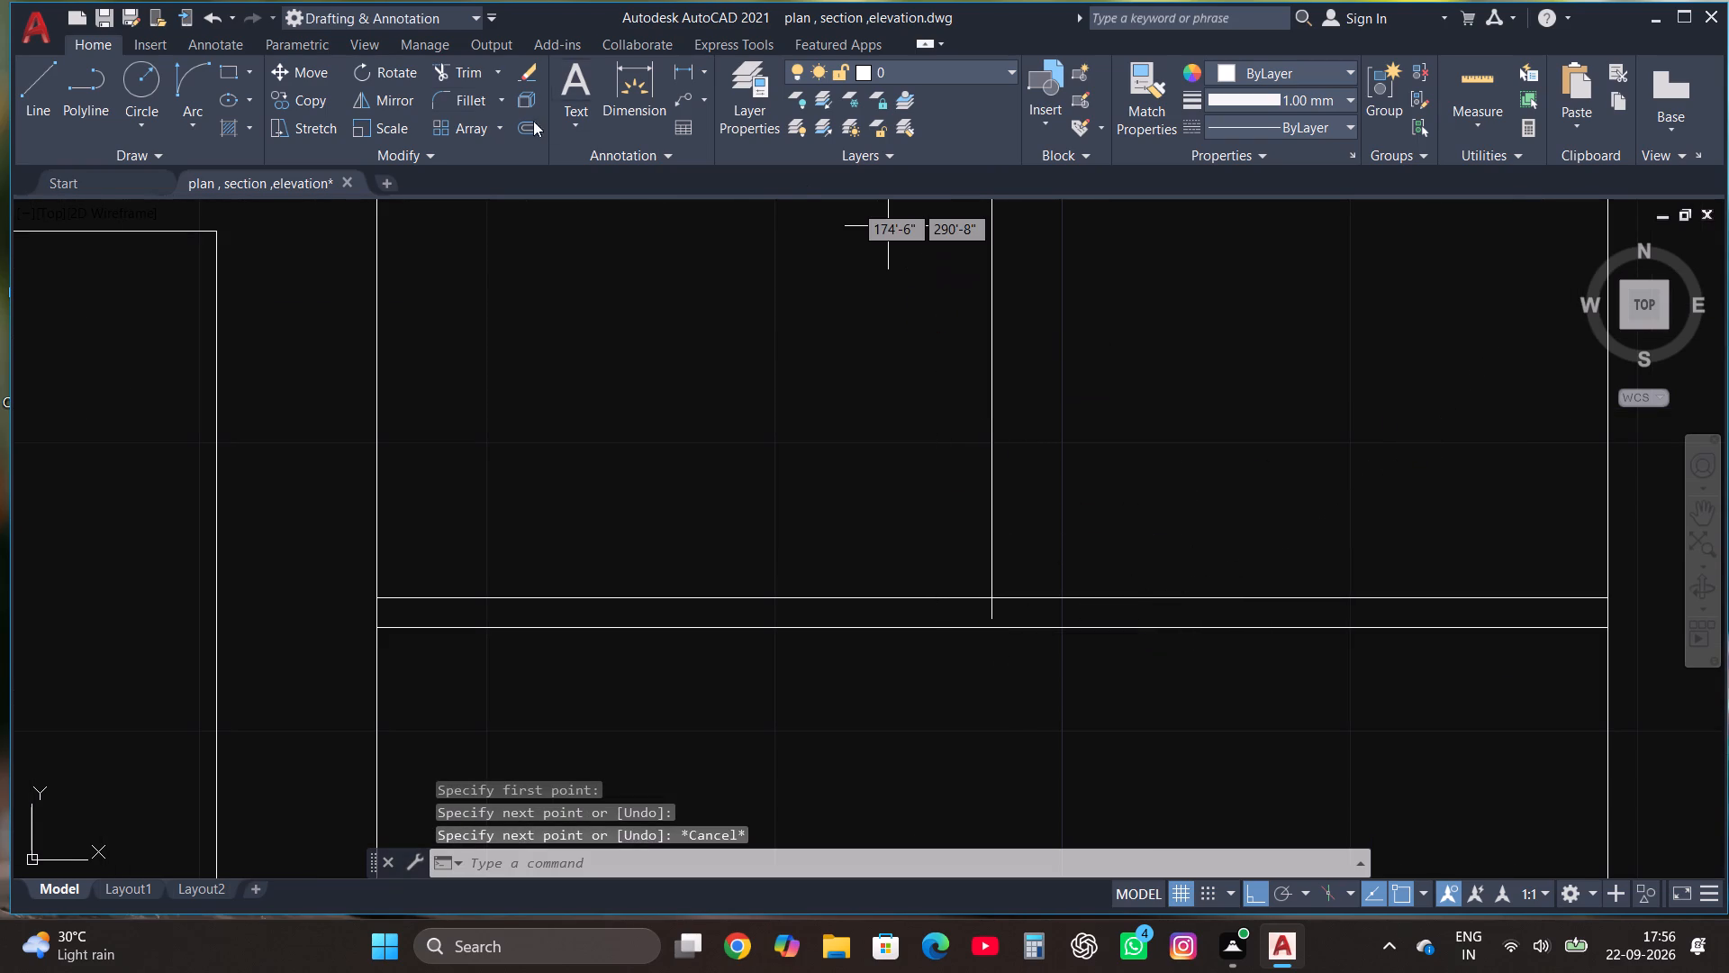
pyautogui.click(453, 76)
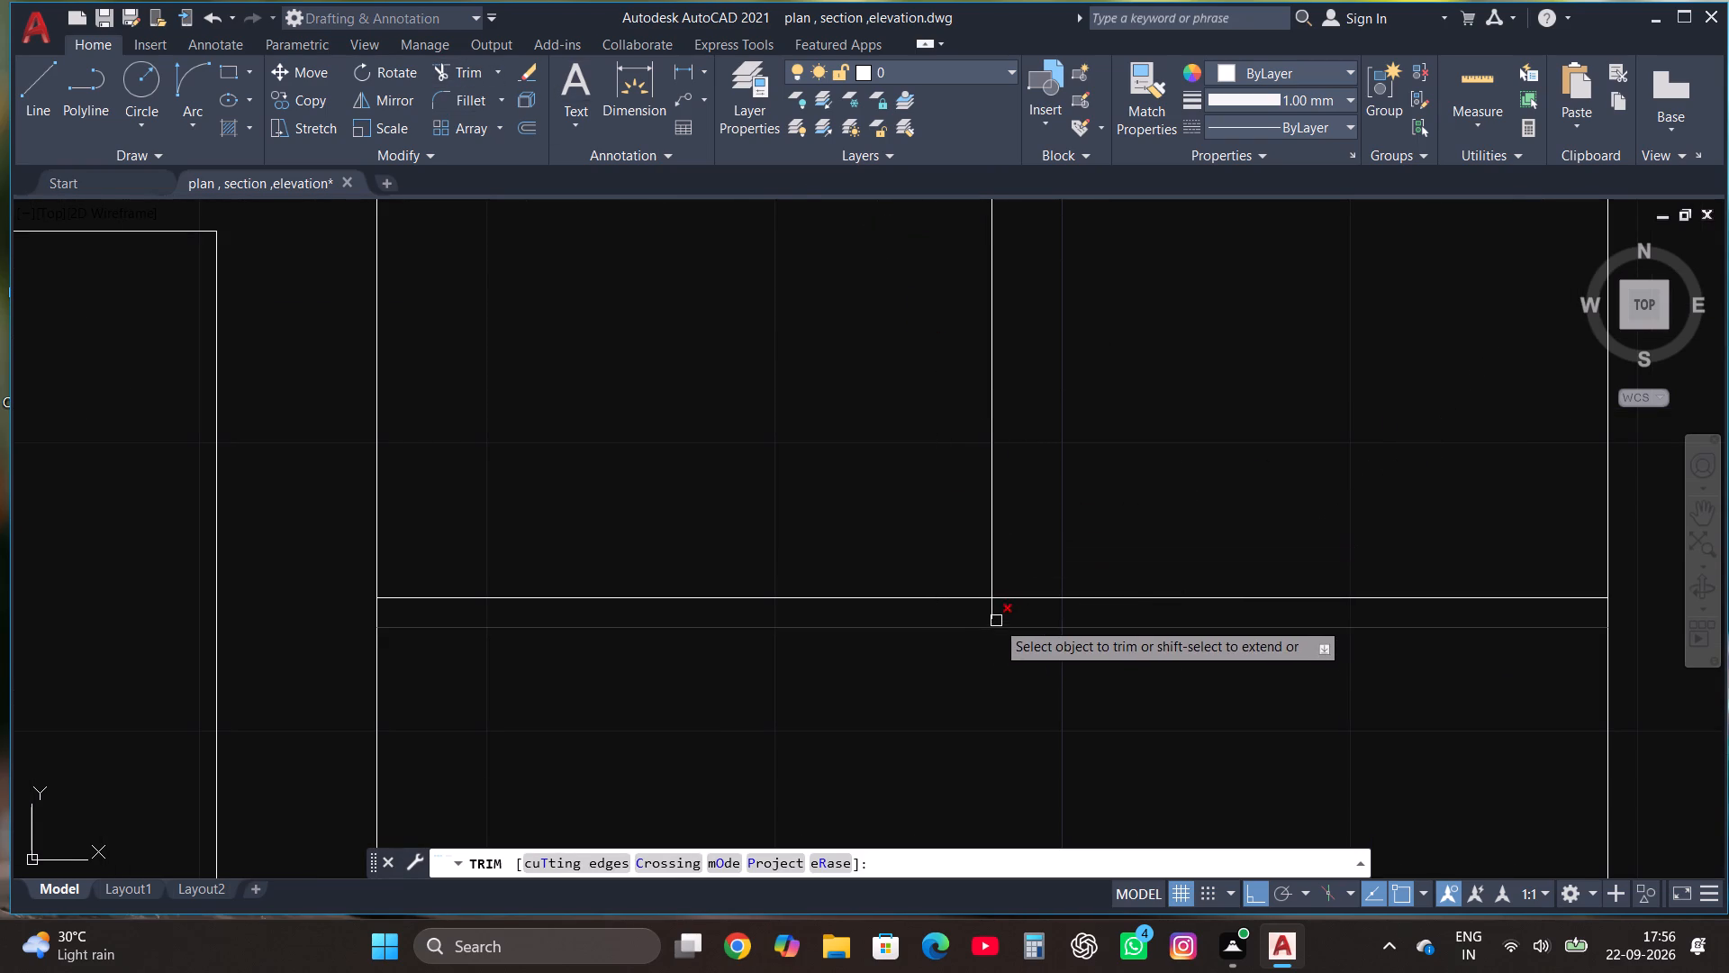
pyautogui.click(991, 612)
pyautogui.press('Escape')
pyautogui.scroll(-3, 1067, 496)
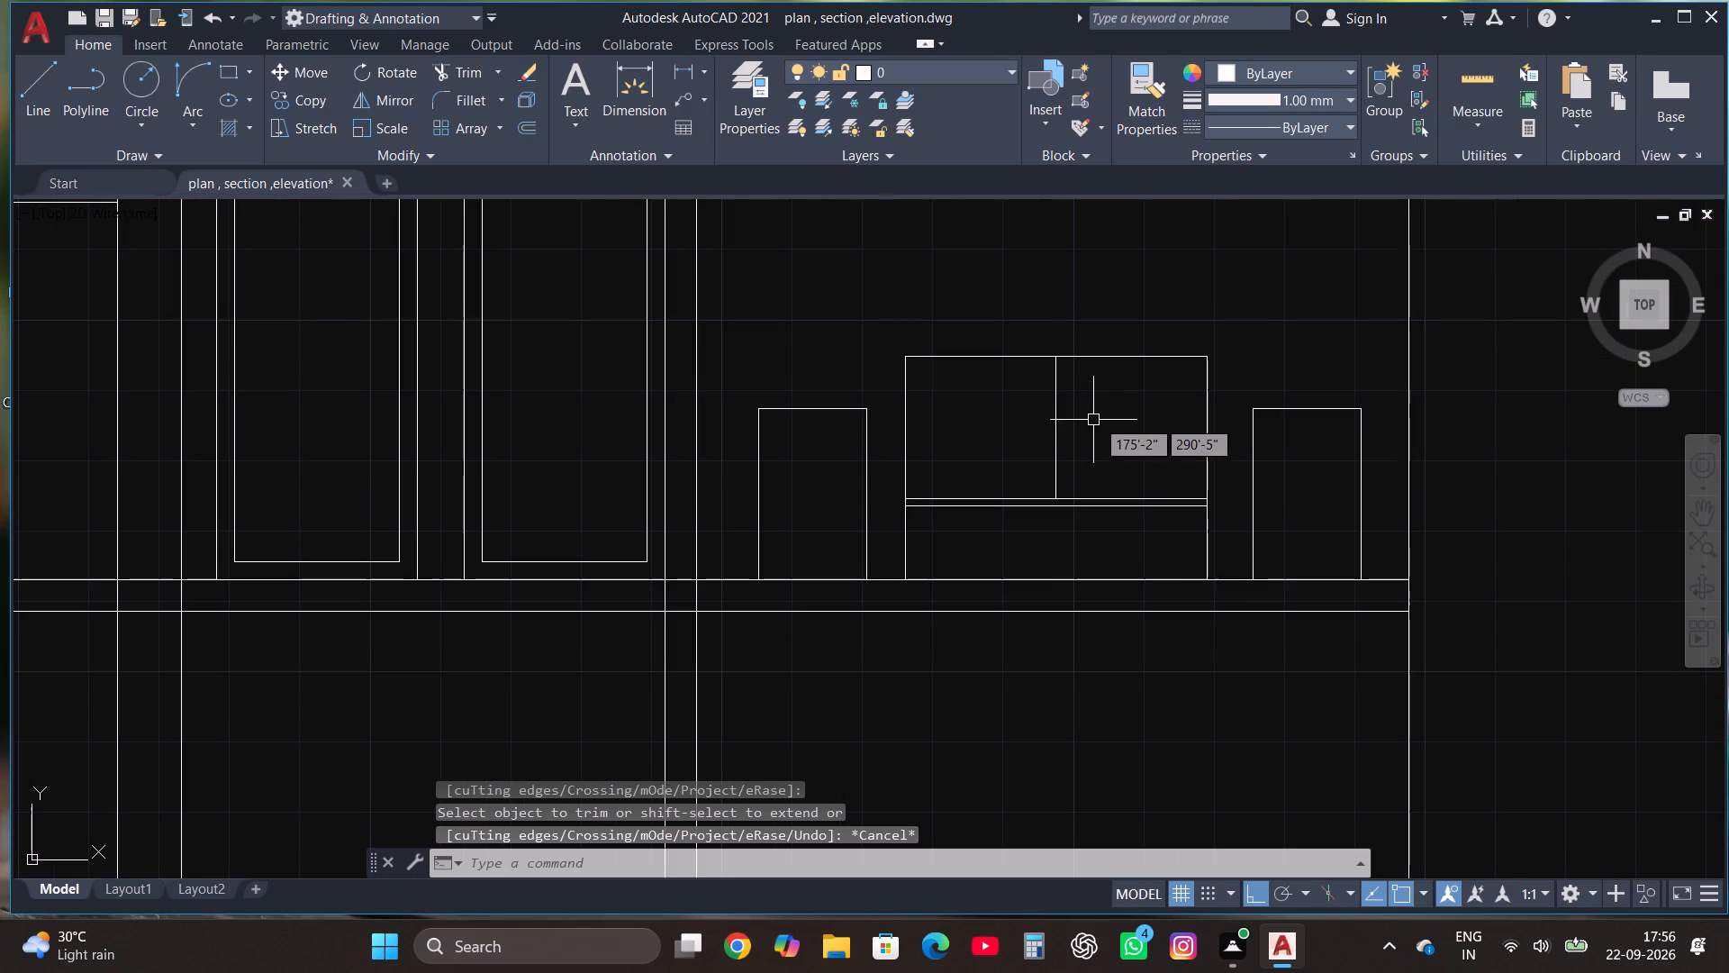
# Draw a narrow rectangle about 2'-3" high on the floor, filling the gap between the first small rectangle and the wide one.
pyautogui.scroll(1, 1018, 457)
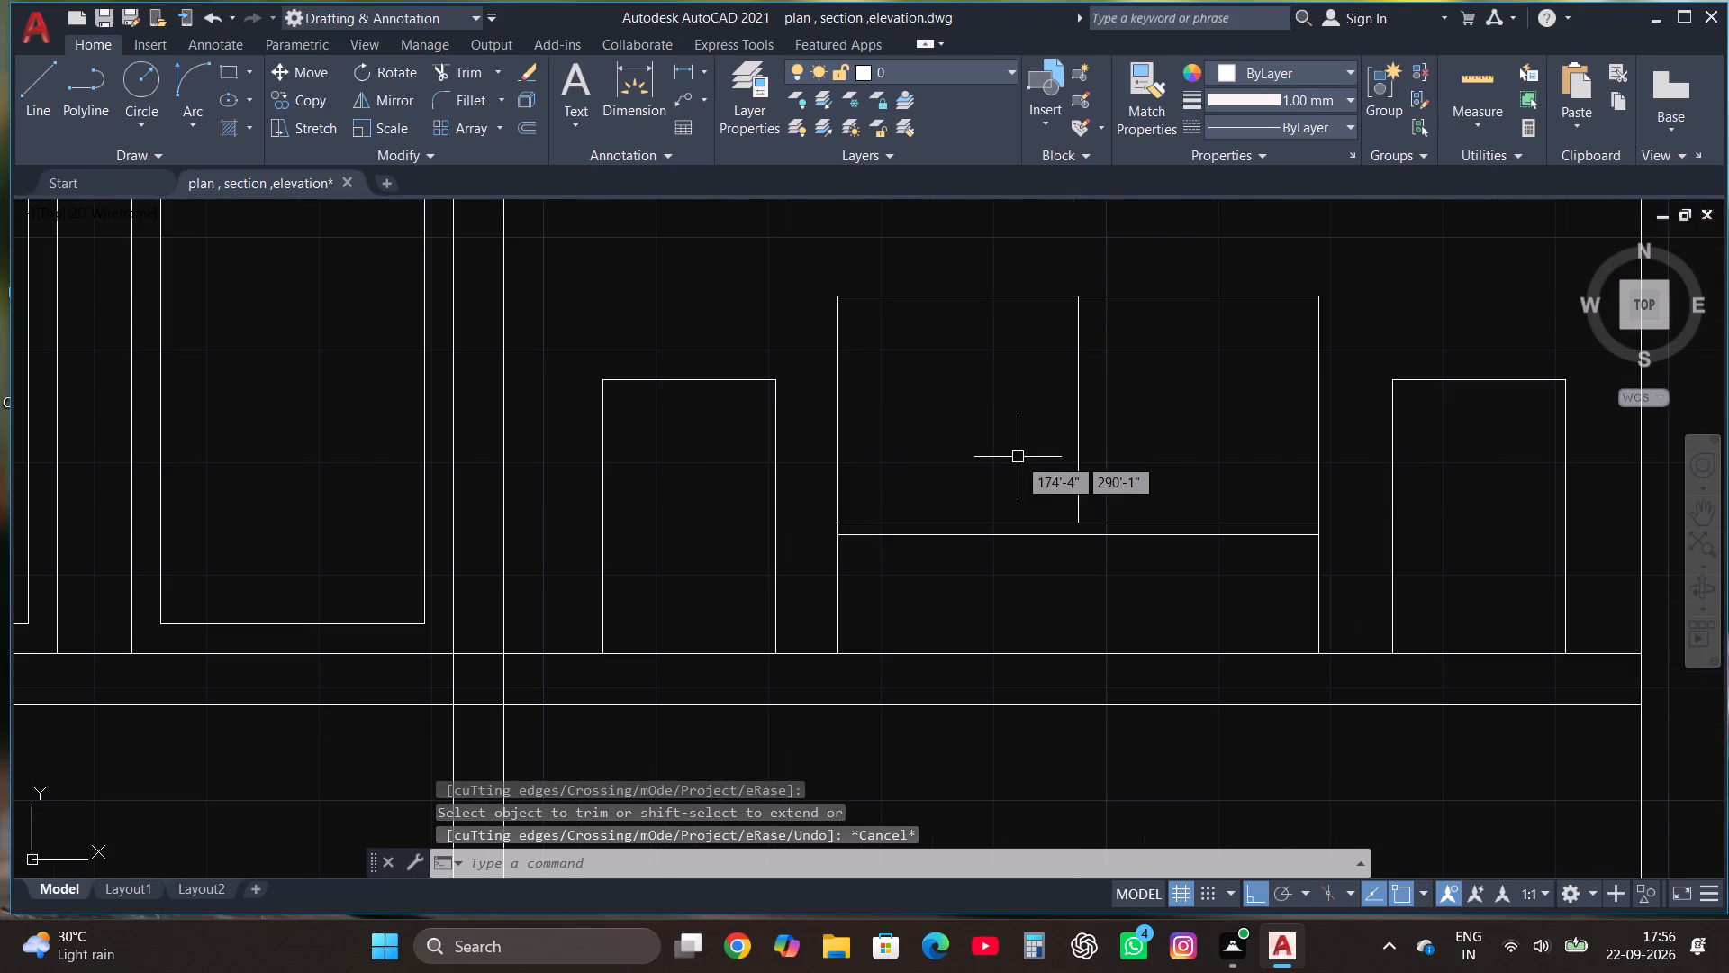
pyautogui.click(226, 78)
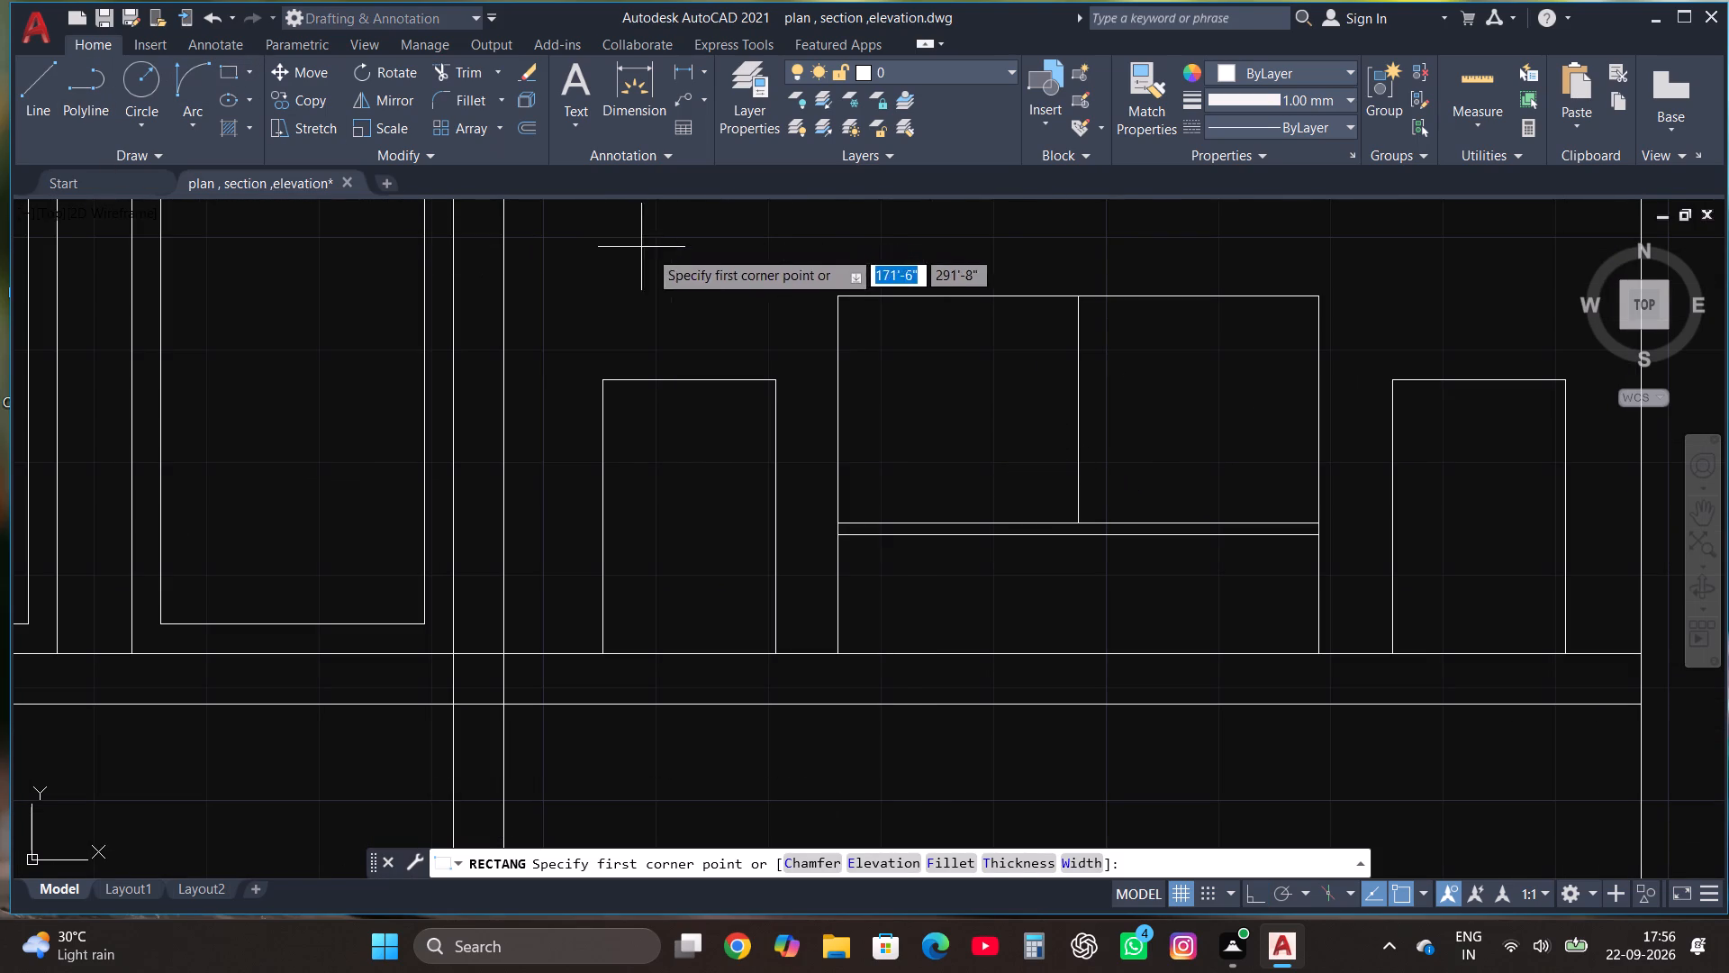
pyautogui.click(837, 350)
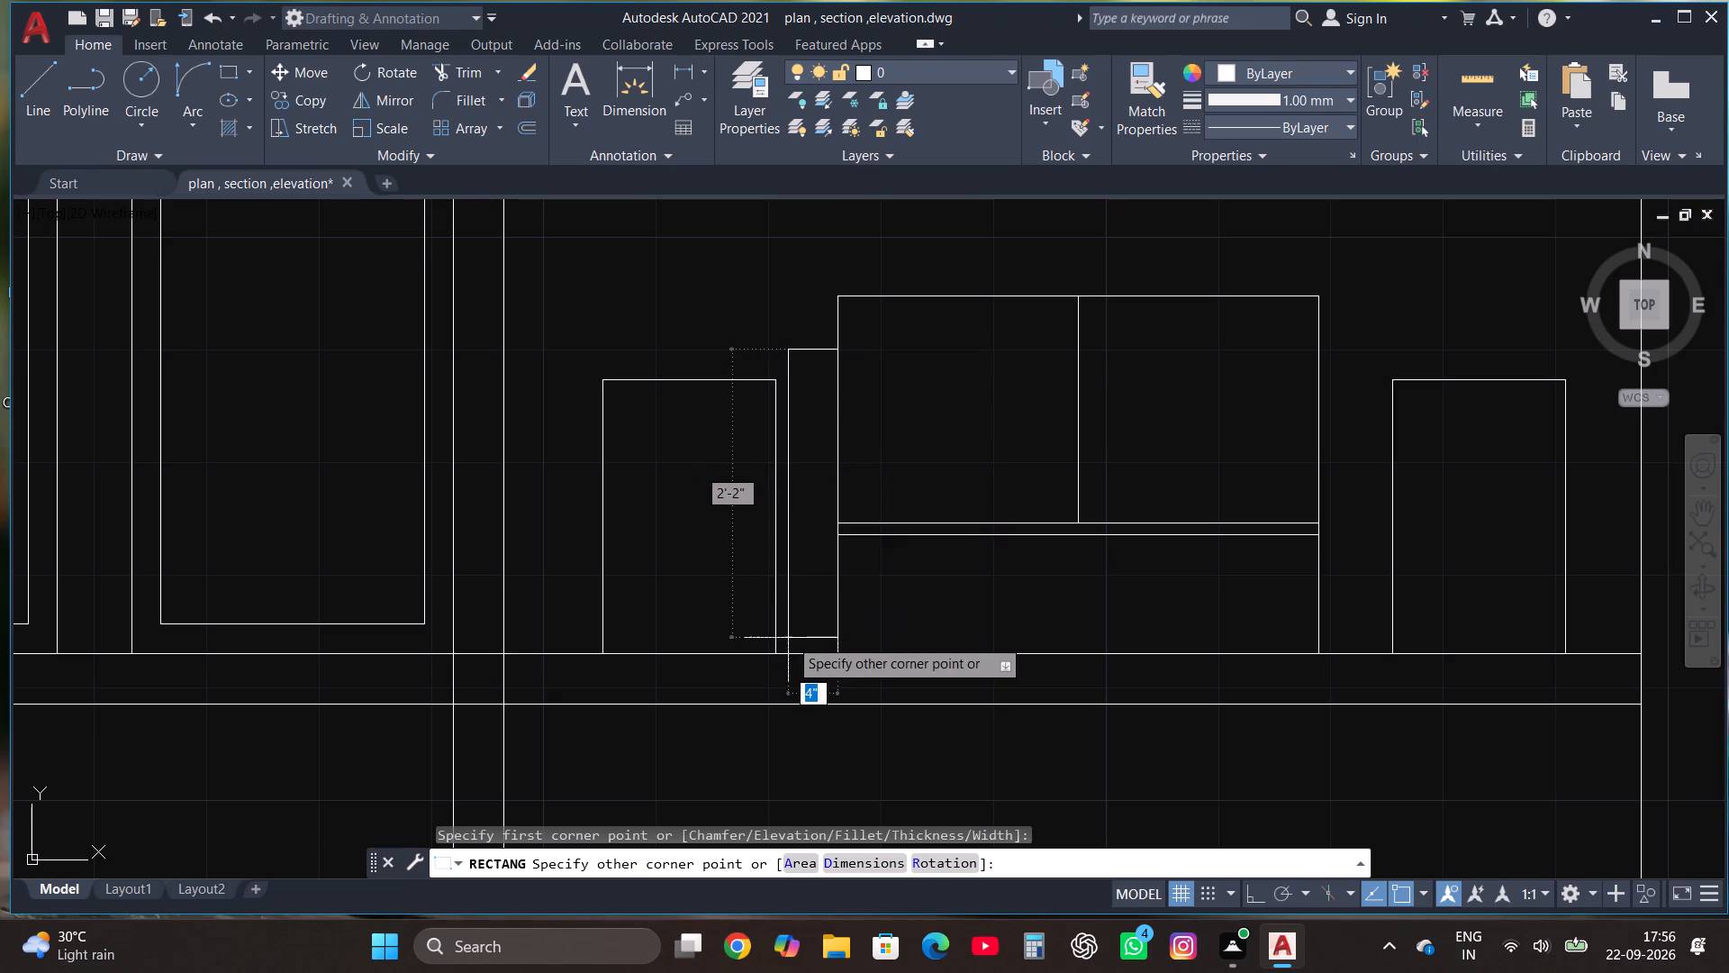
pyautogui.click(775, 651)
pyautogui.click(221, 74)
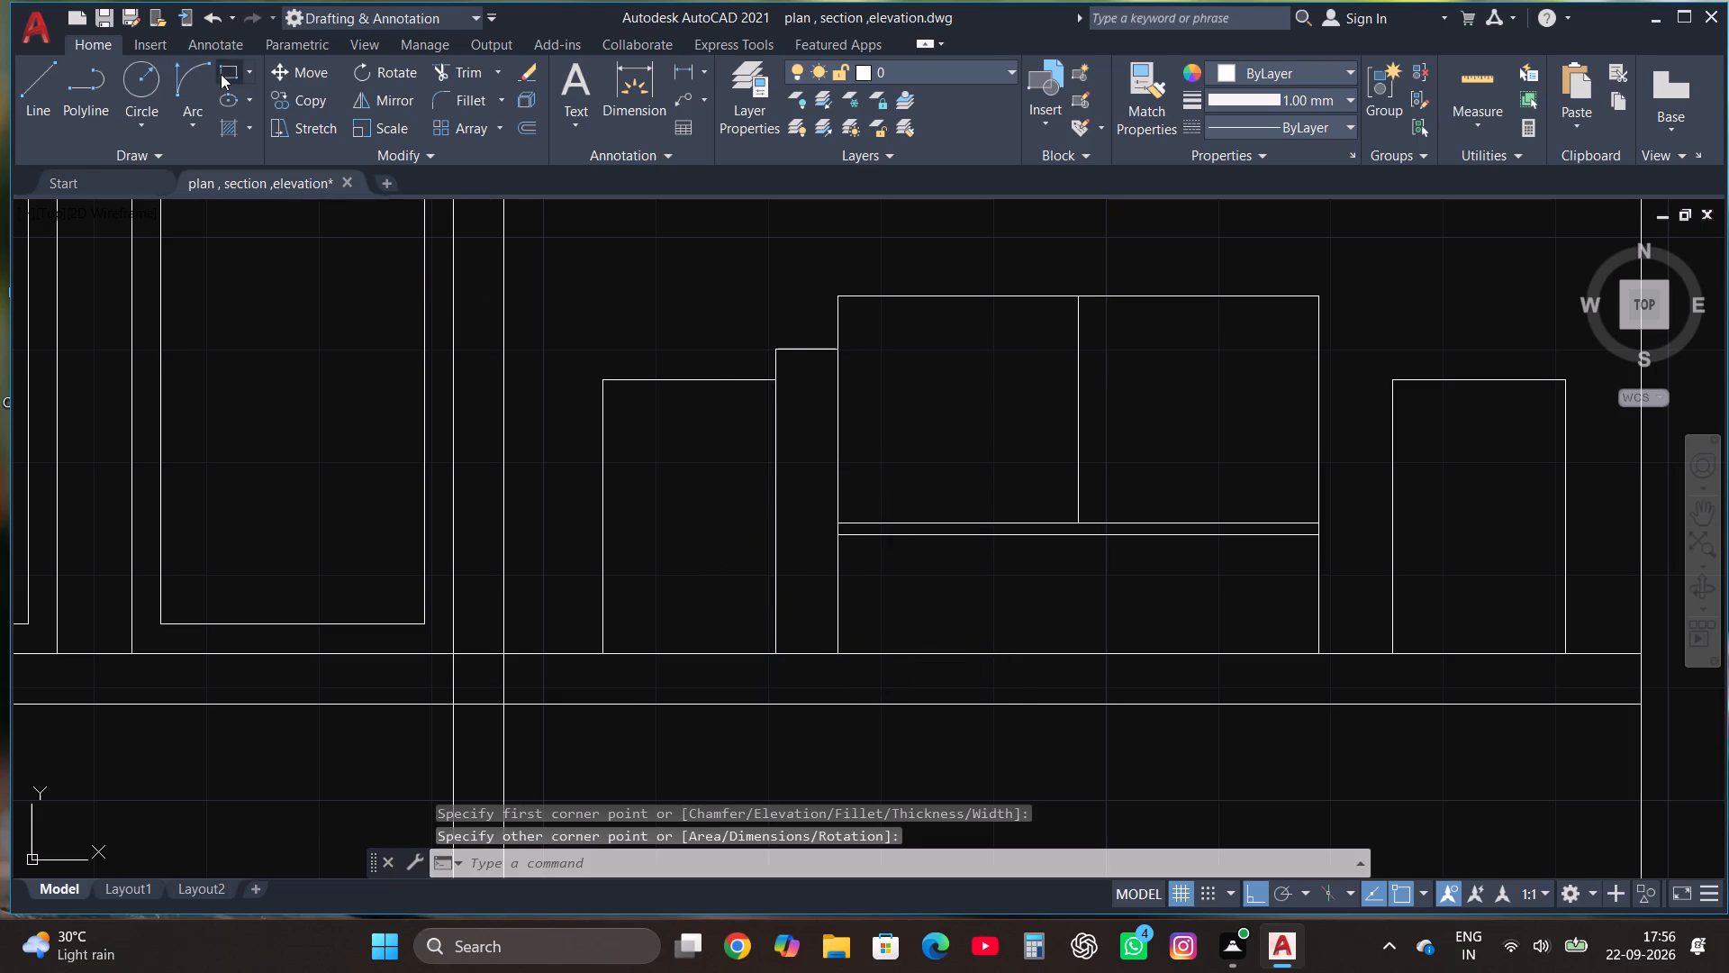
pyautogui.press('Escape')
# Copy the narrow rectangle into the gap on the wide rectangle's other side, with its outer edge against the second small rectangle.
pyautogui.click(792, 350)
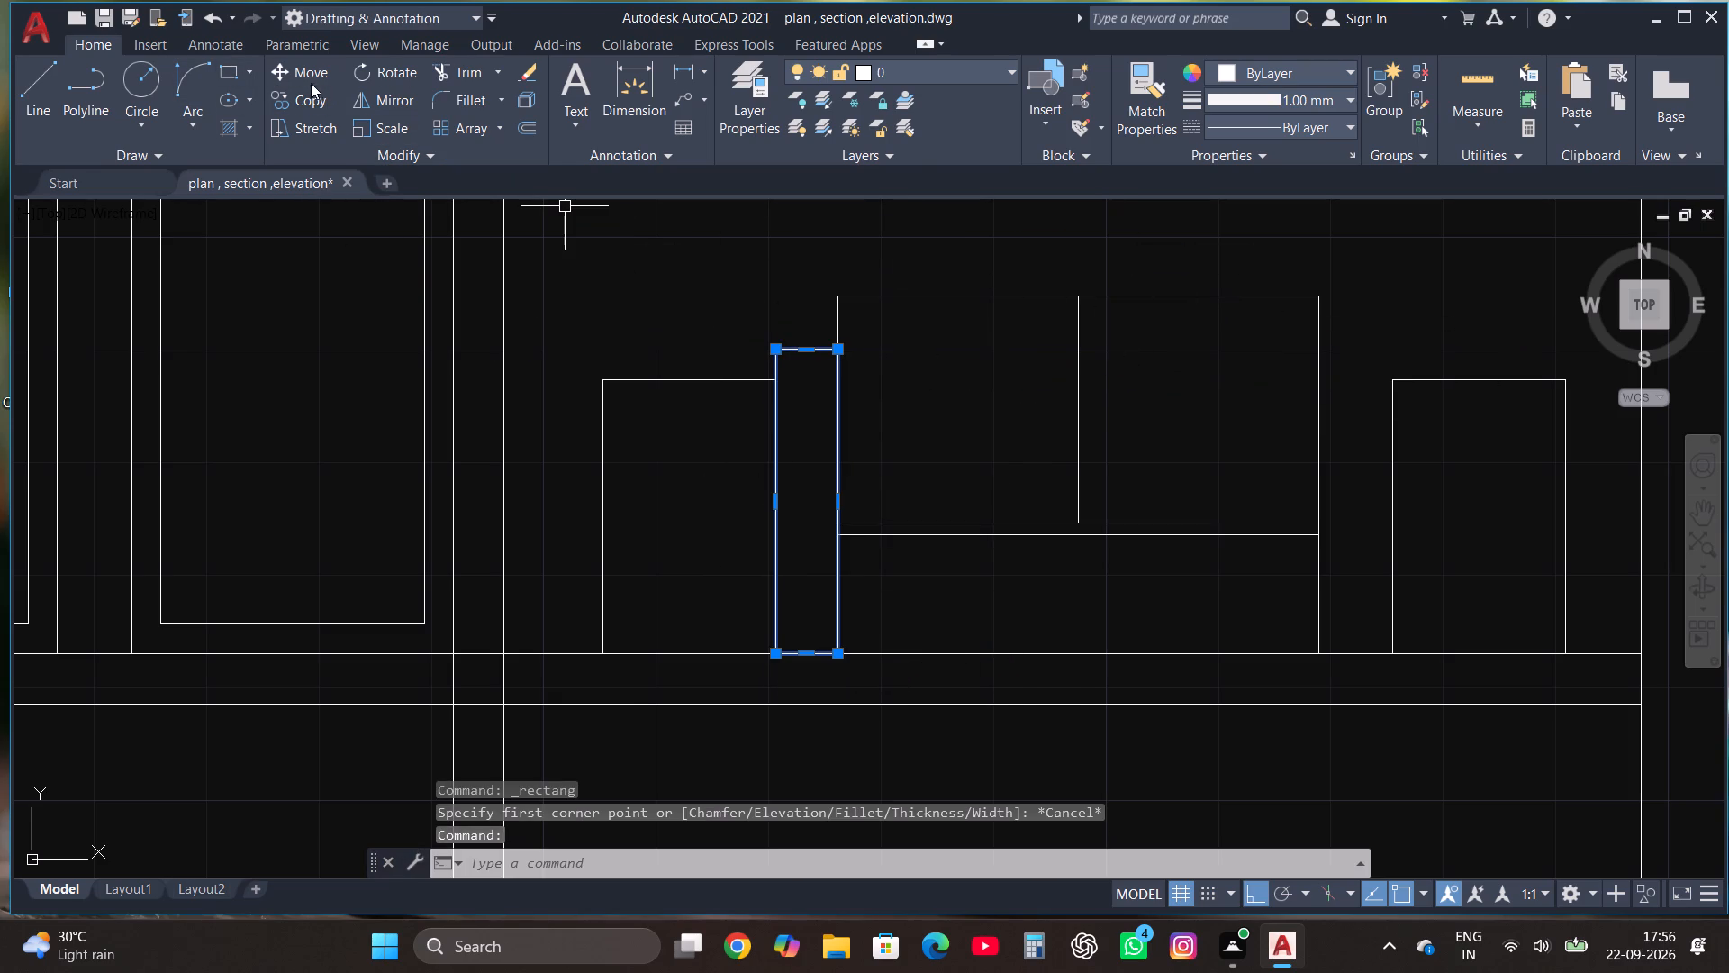
pyautogui.click(303, 102)
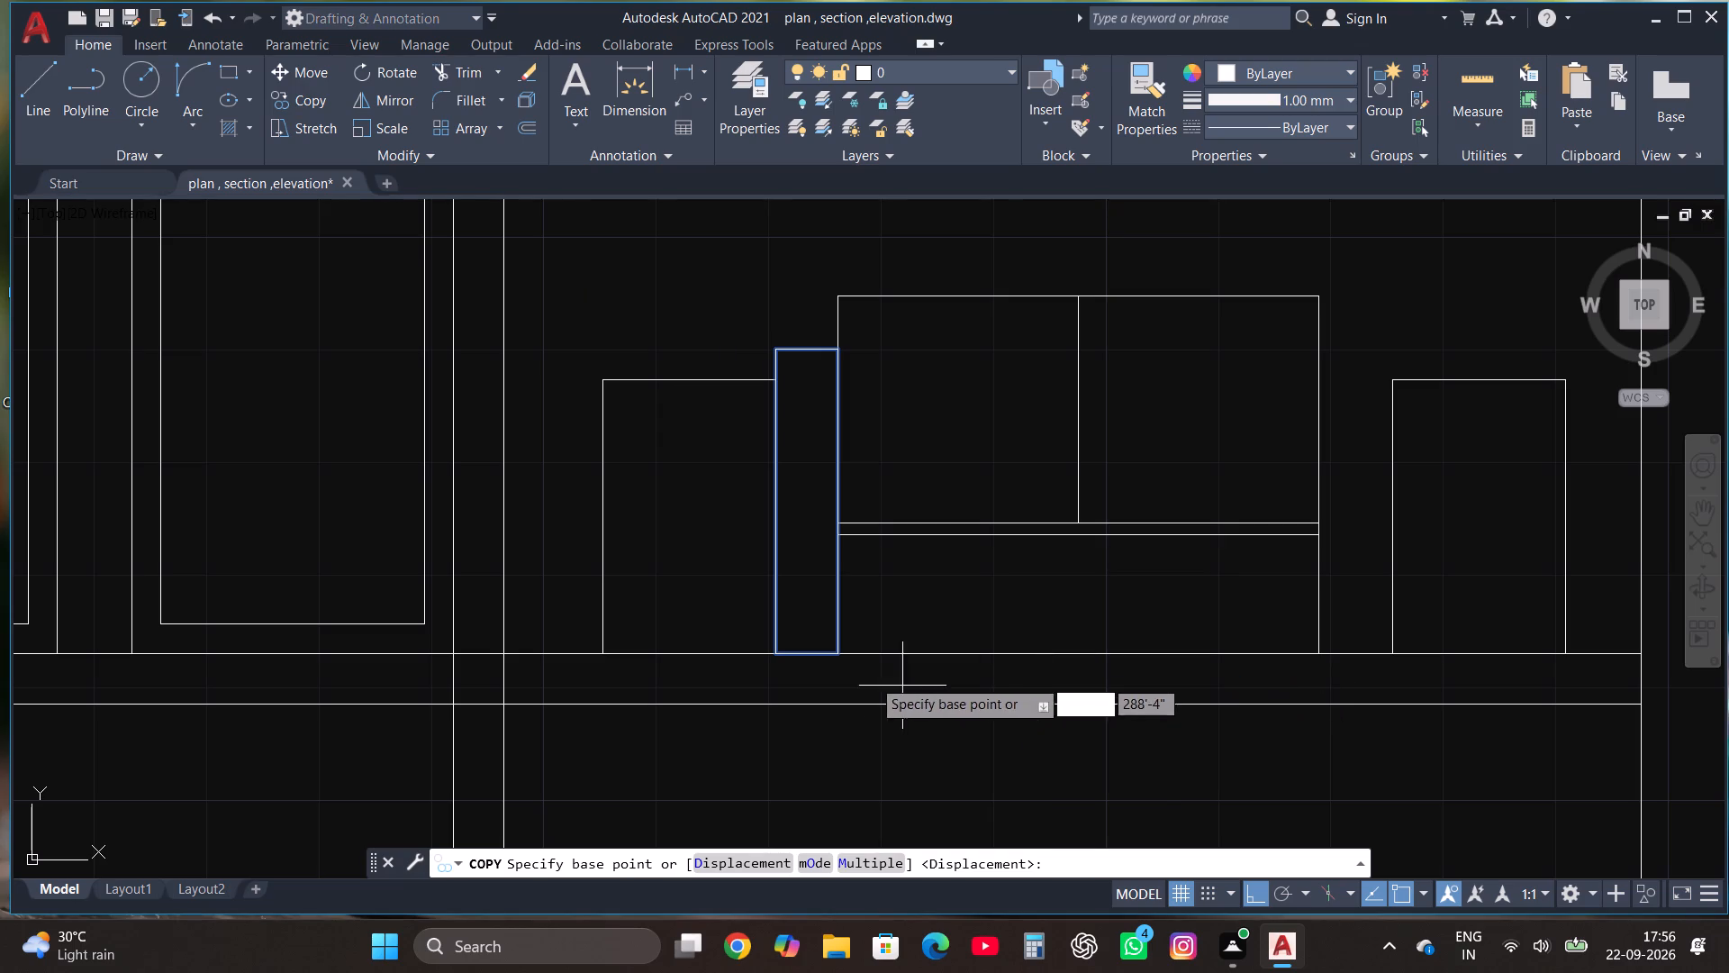
pyautogui.click(839, 651)
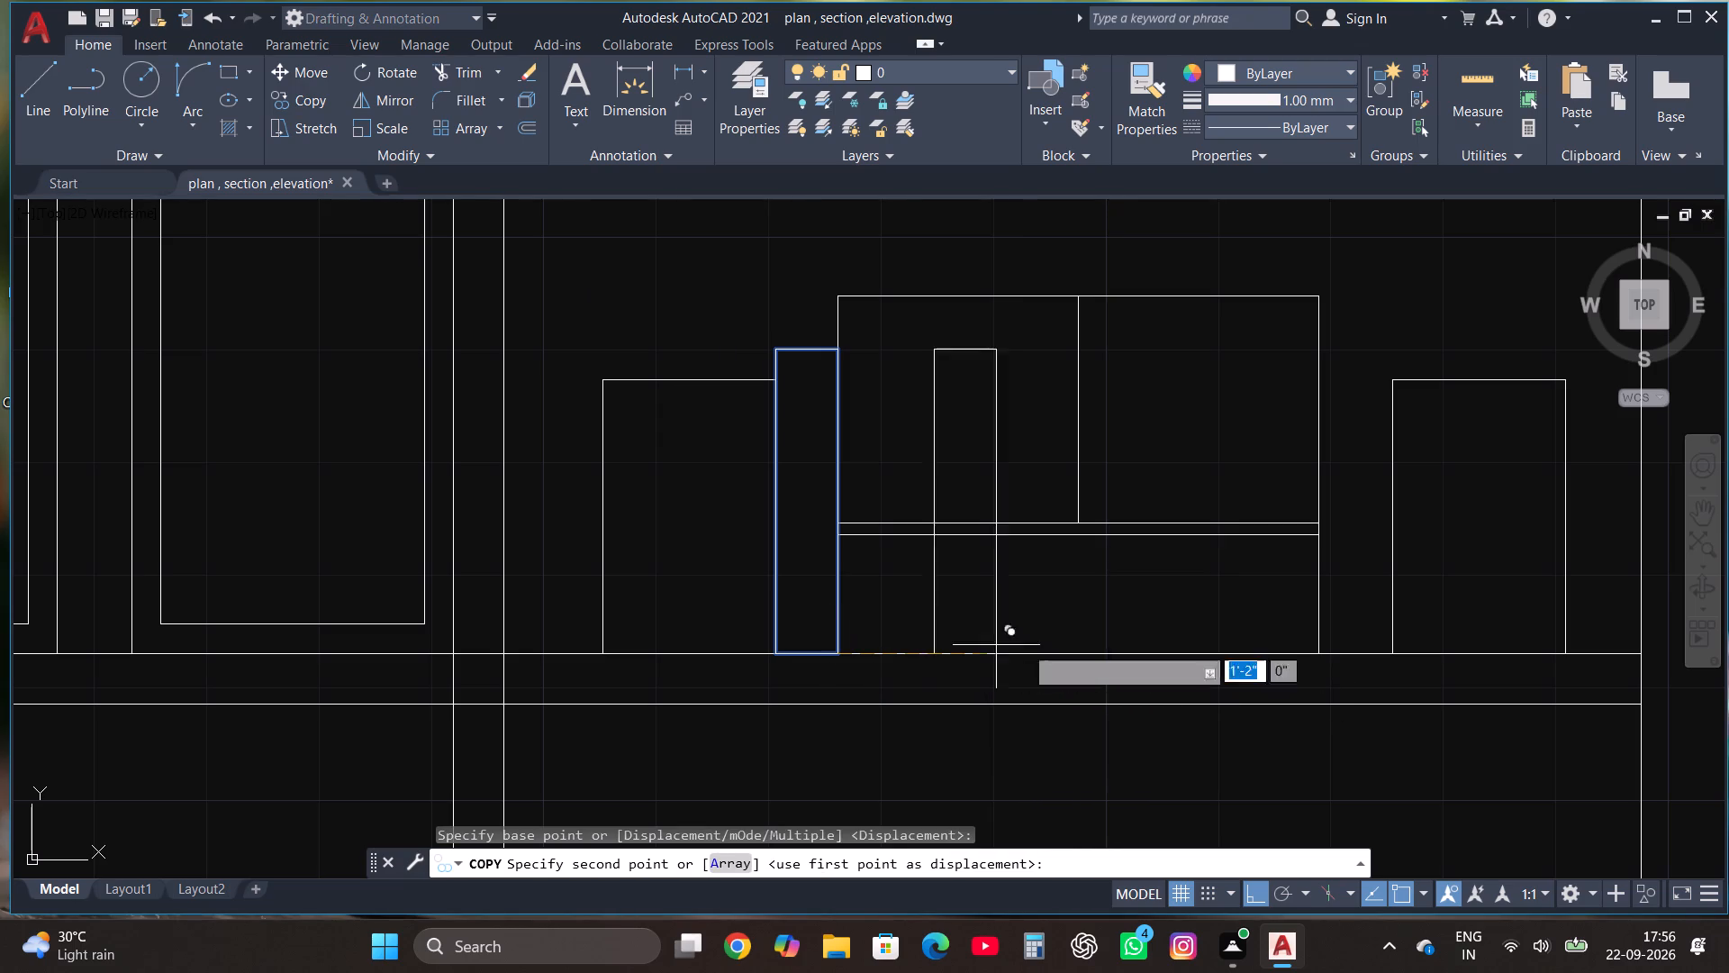
pyautogui.click(1390, 653)
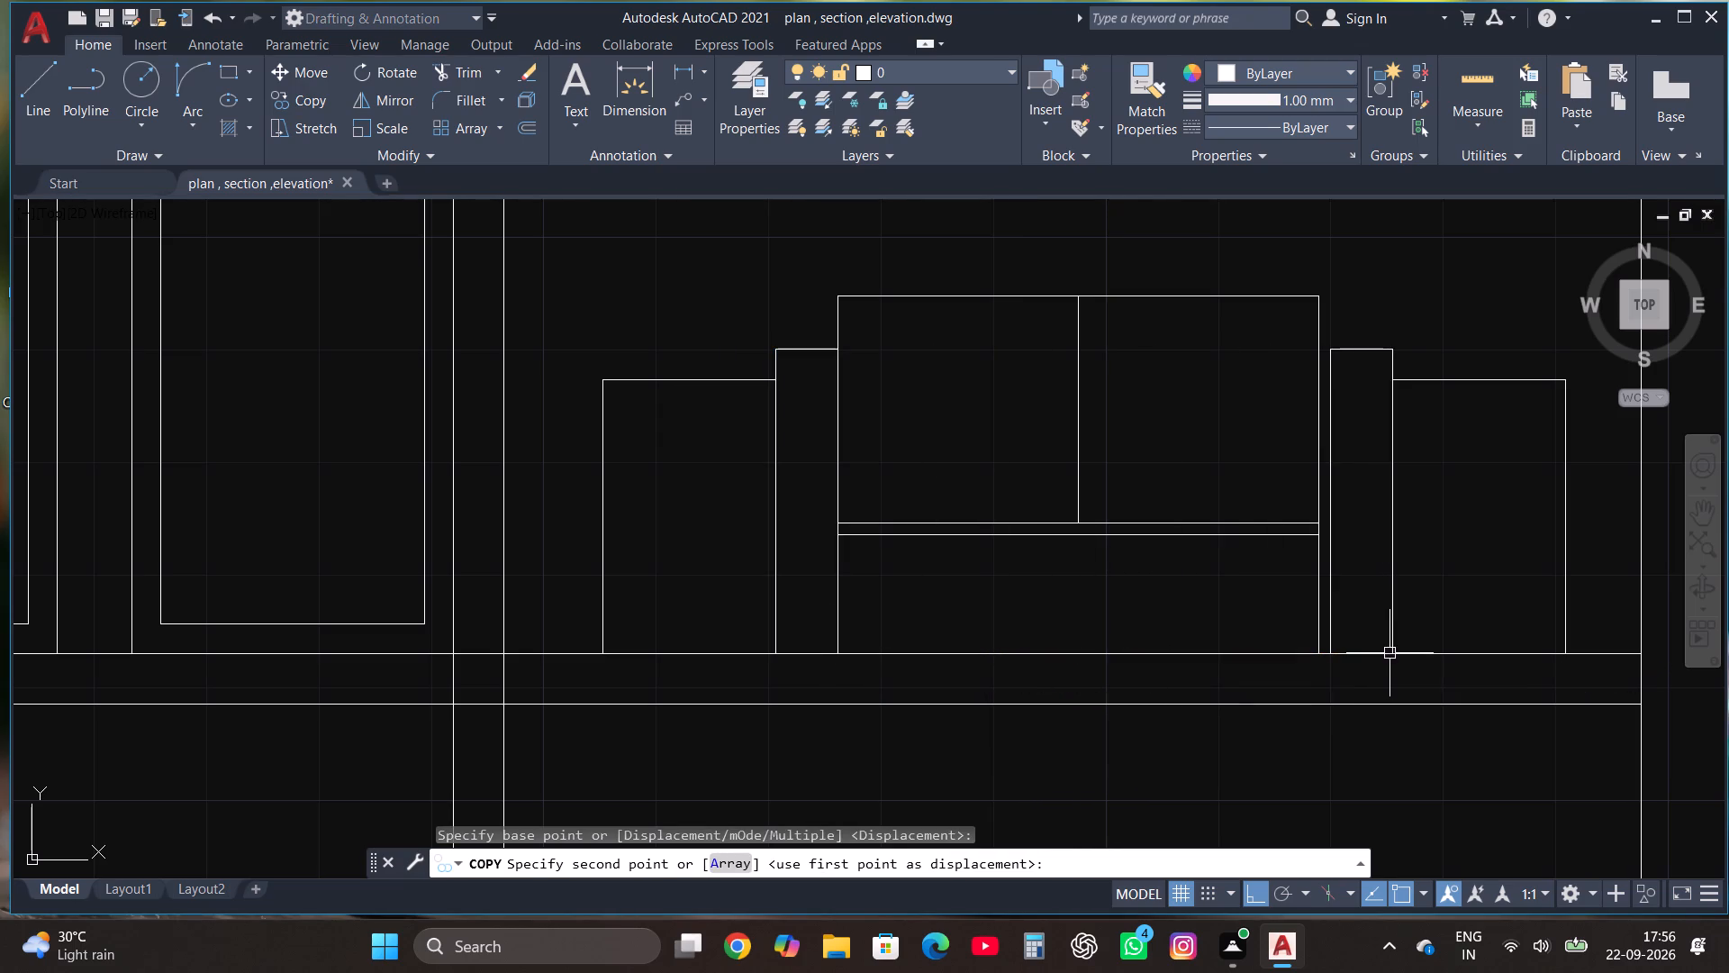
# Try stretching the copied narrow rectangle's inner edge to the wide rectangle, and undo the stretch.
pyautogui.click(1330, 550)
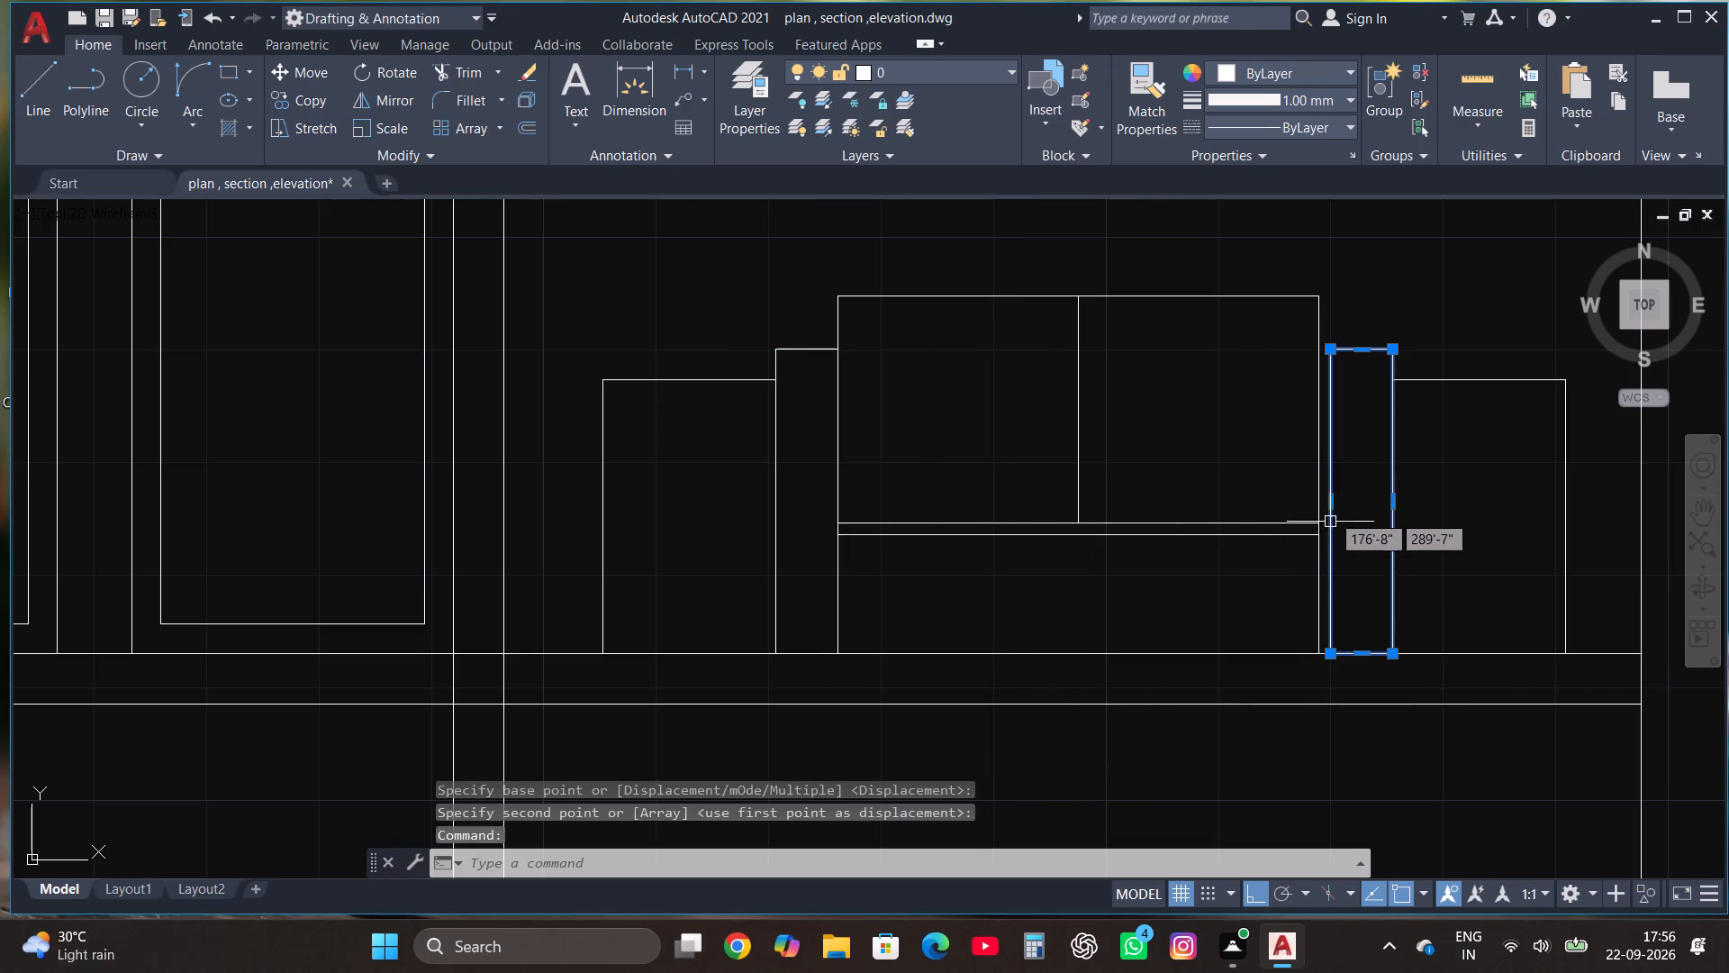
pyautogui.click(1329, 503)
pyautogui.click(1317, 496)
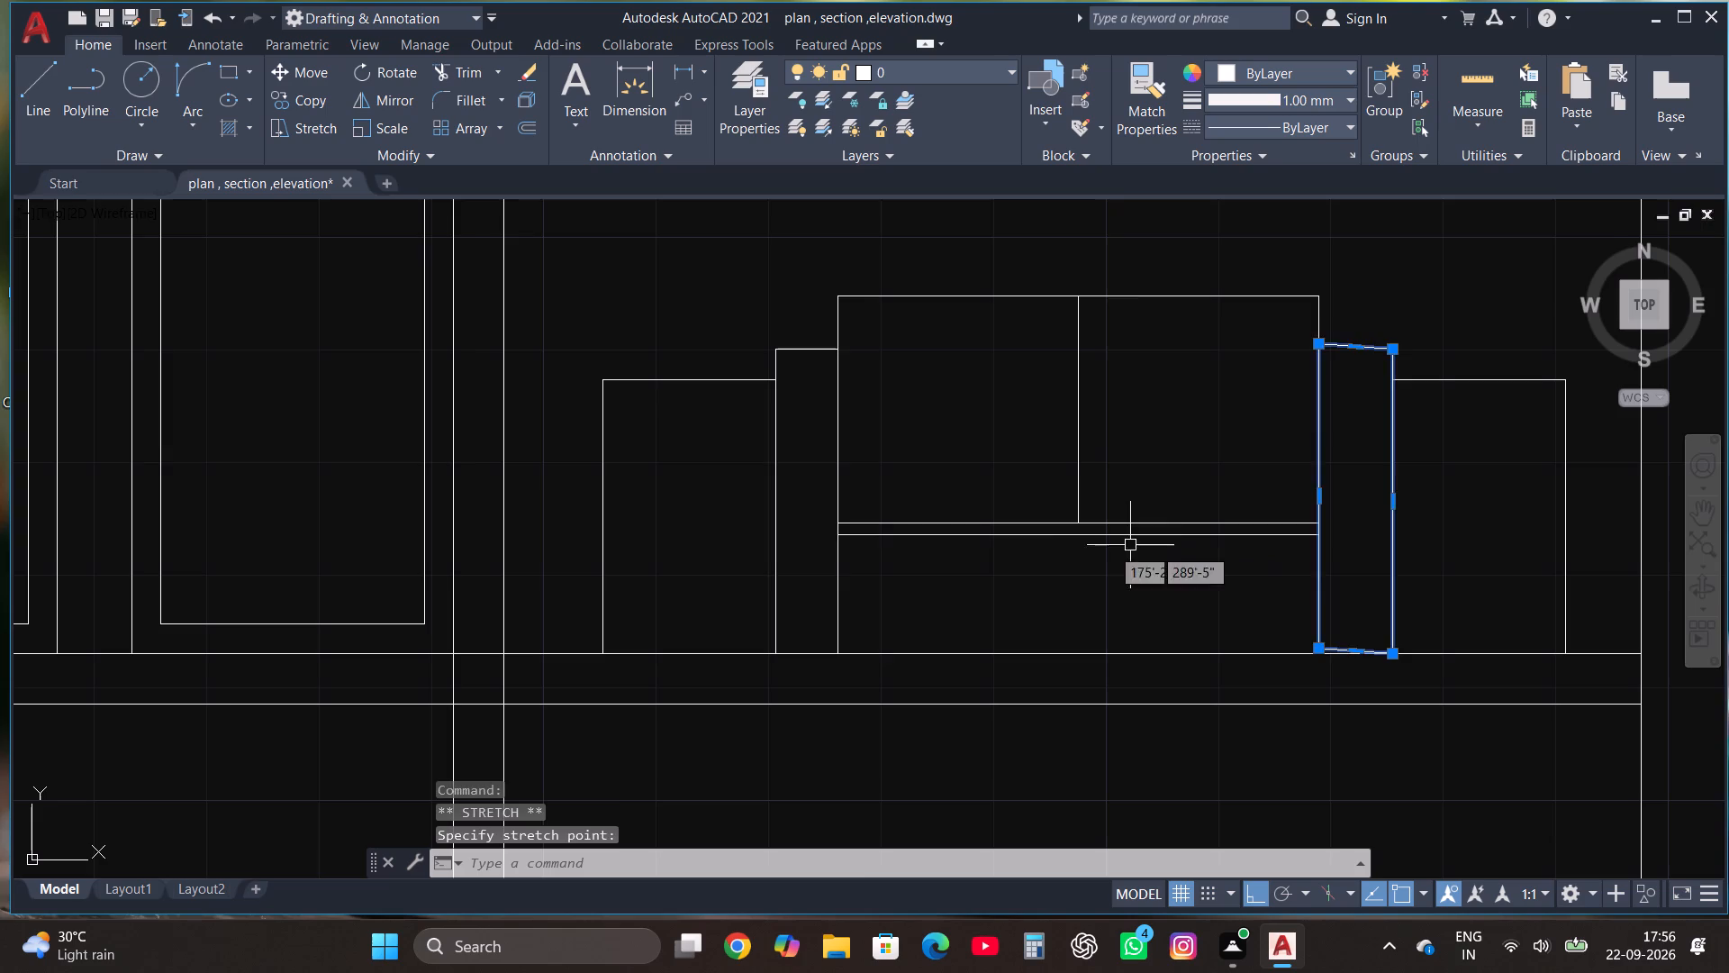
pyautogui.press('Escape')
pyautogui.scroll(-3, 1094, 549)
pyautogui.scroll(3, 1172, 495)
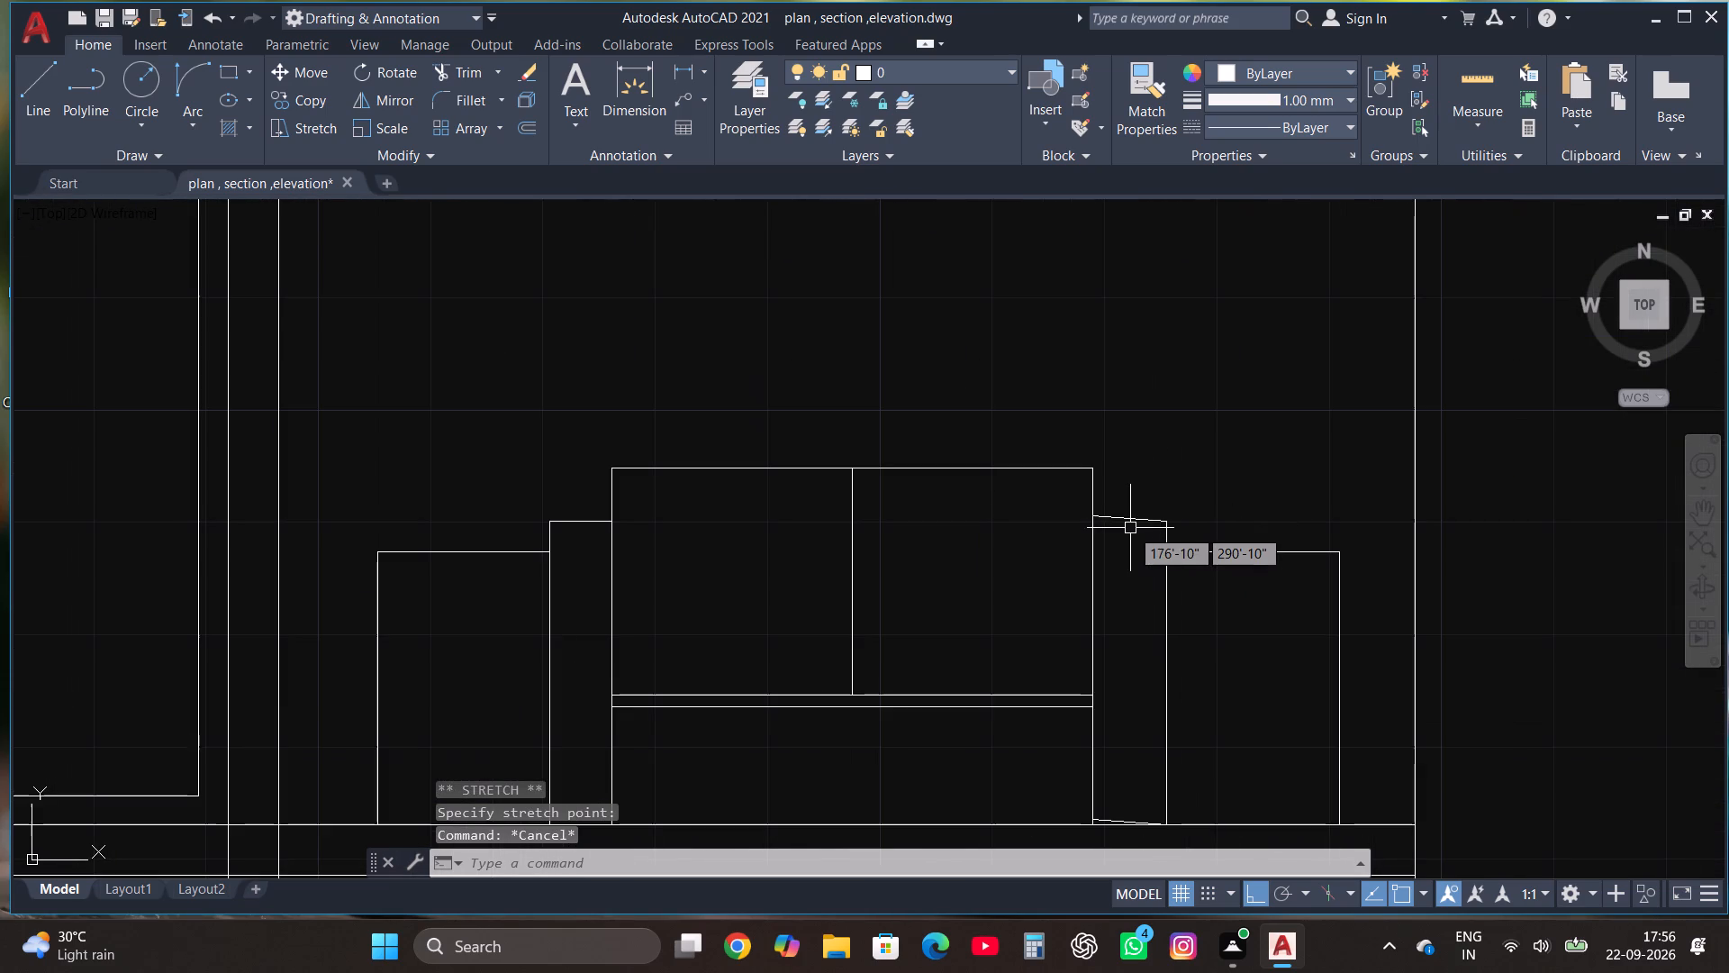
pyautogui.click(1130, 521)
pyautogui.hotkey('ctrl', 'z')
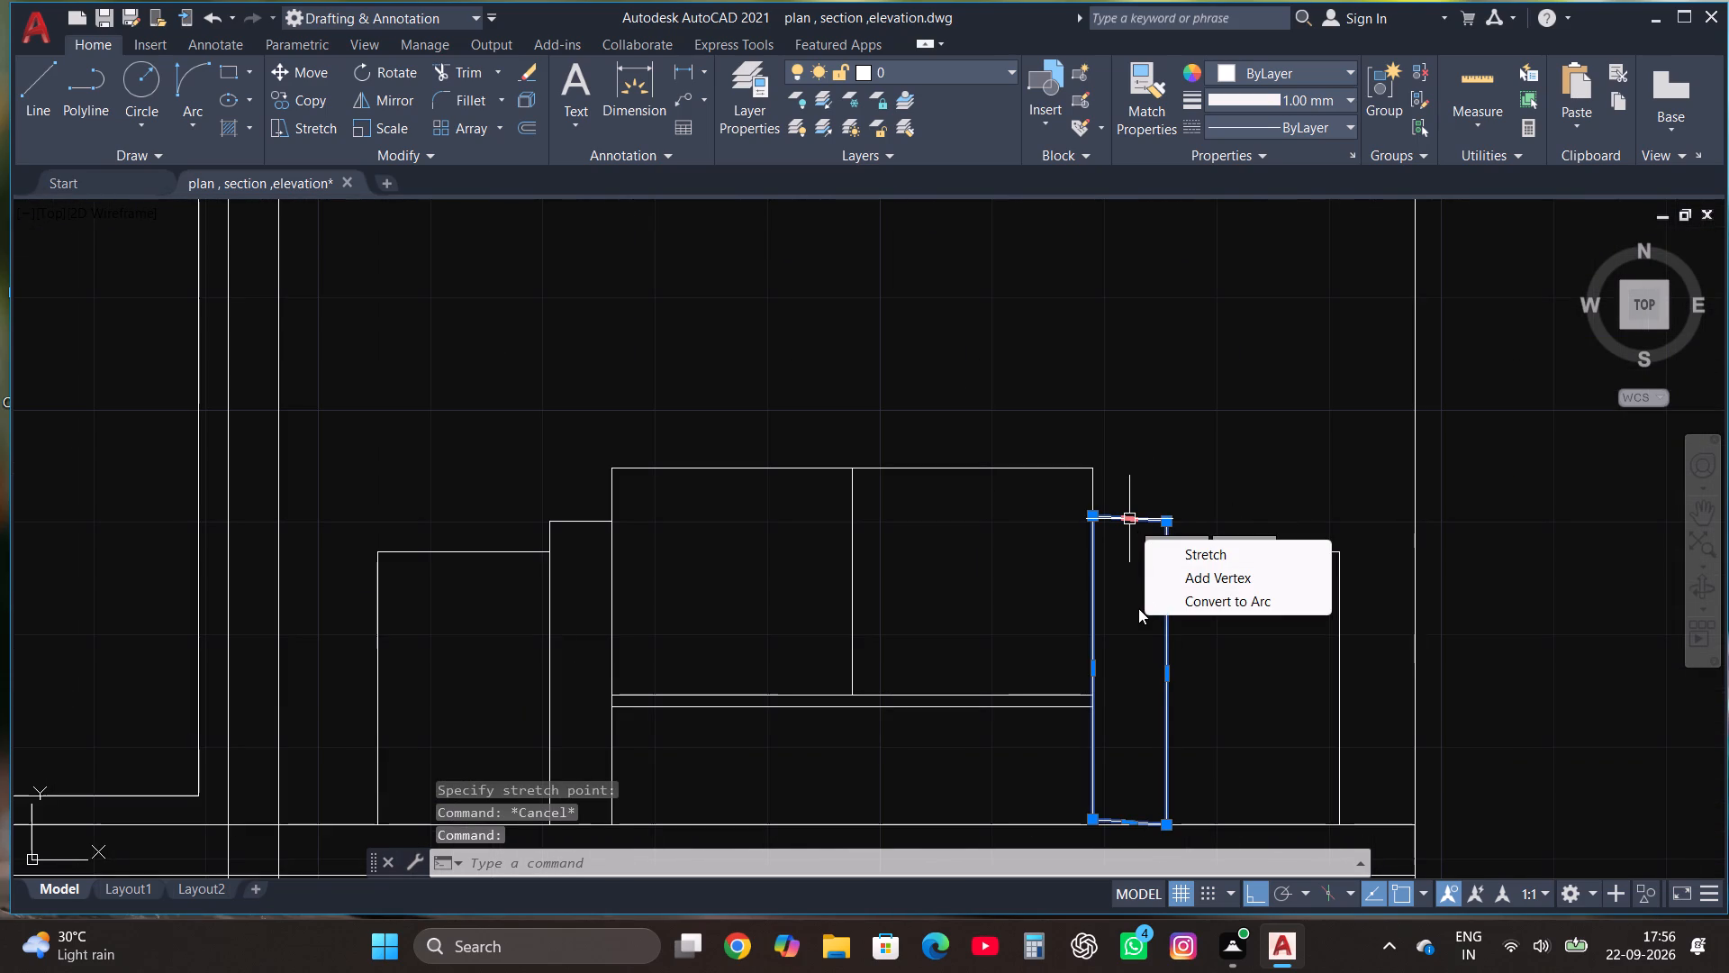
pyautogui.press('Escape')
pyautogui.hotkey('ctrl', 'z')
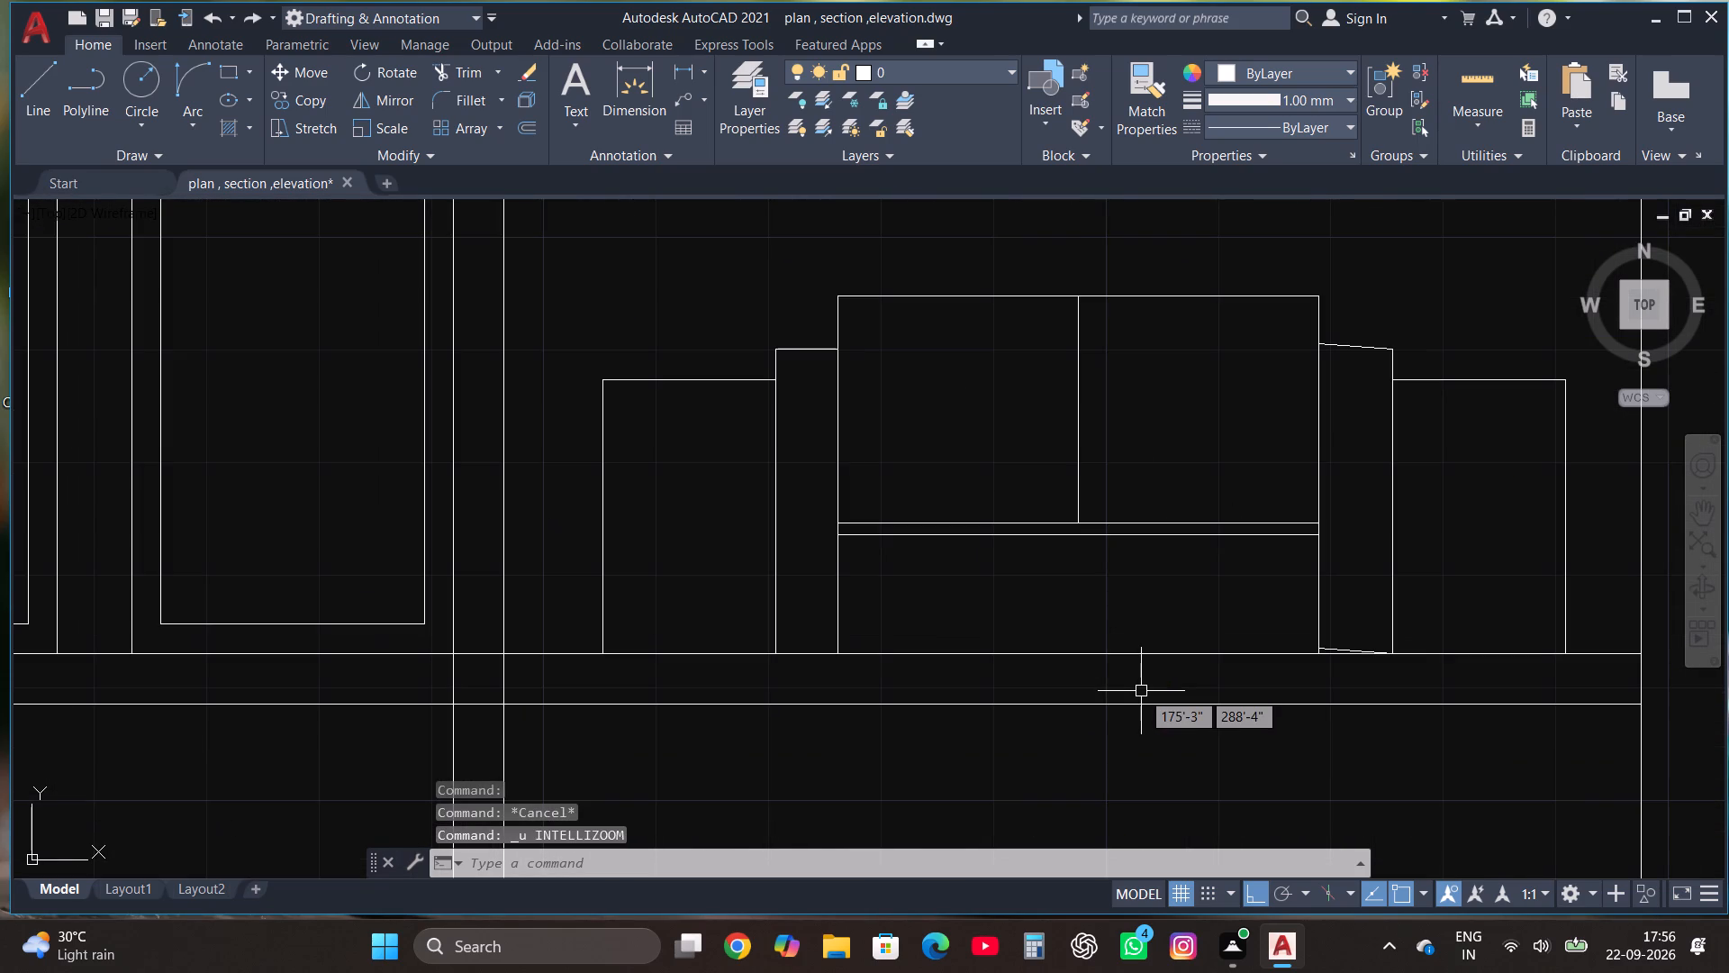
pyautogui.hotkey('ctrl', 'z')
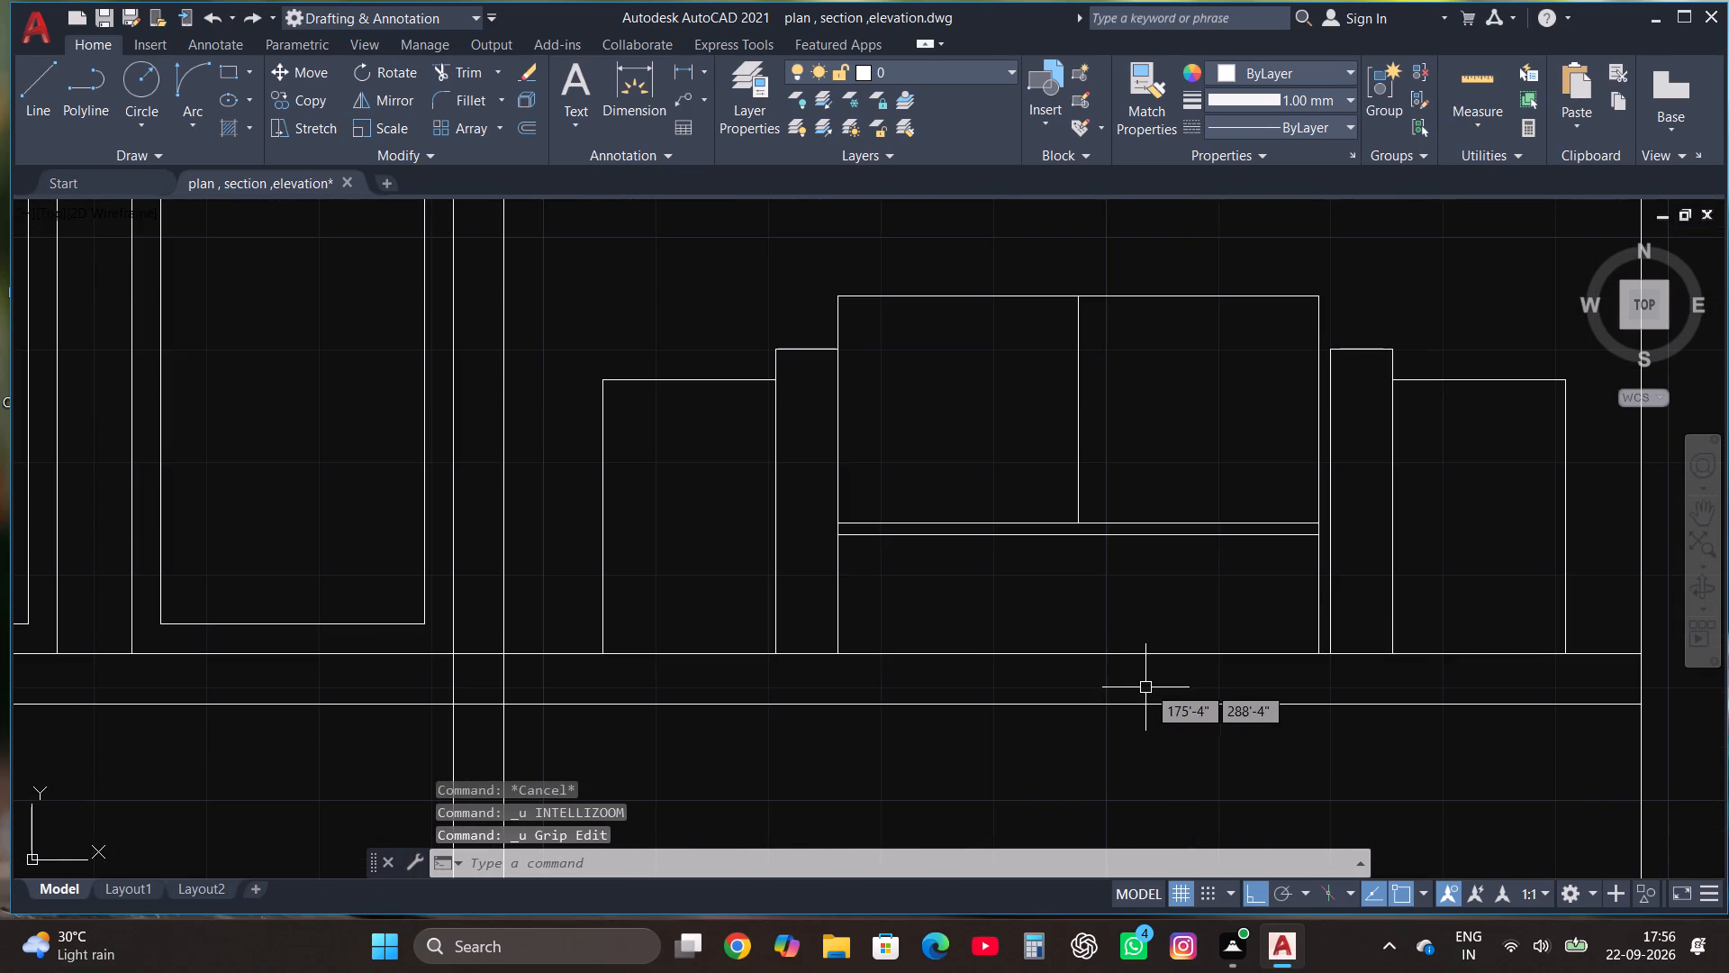
# Stretch the copied narrow rectangle's inner edge to meet the wide rectangle's side, with Ortho off.
pyautogui.click(1333, 479)
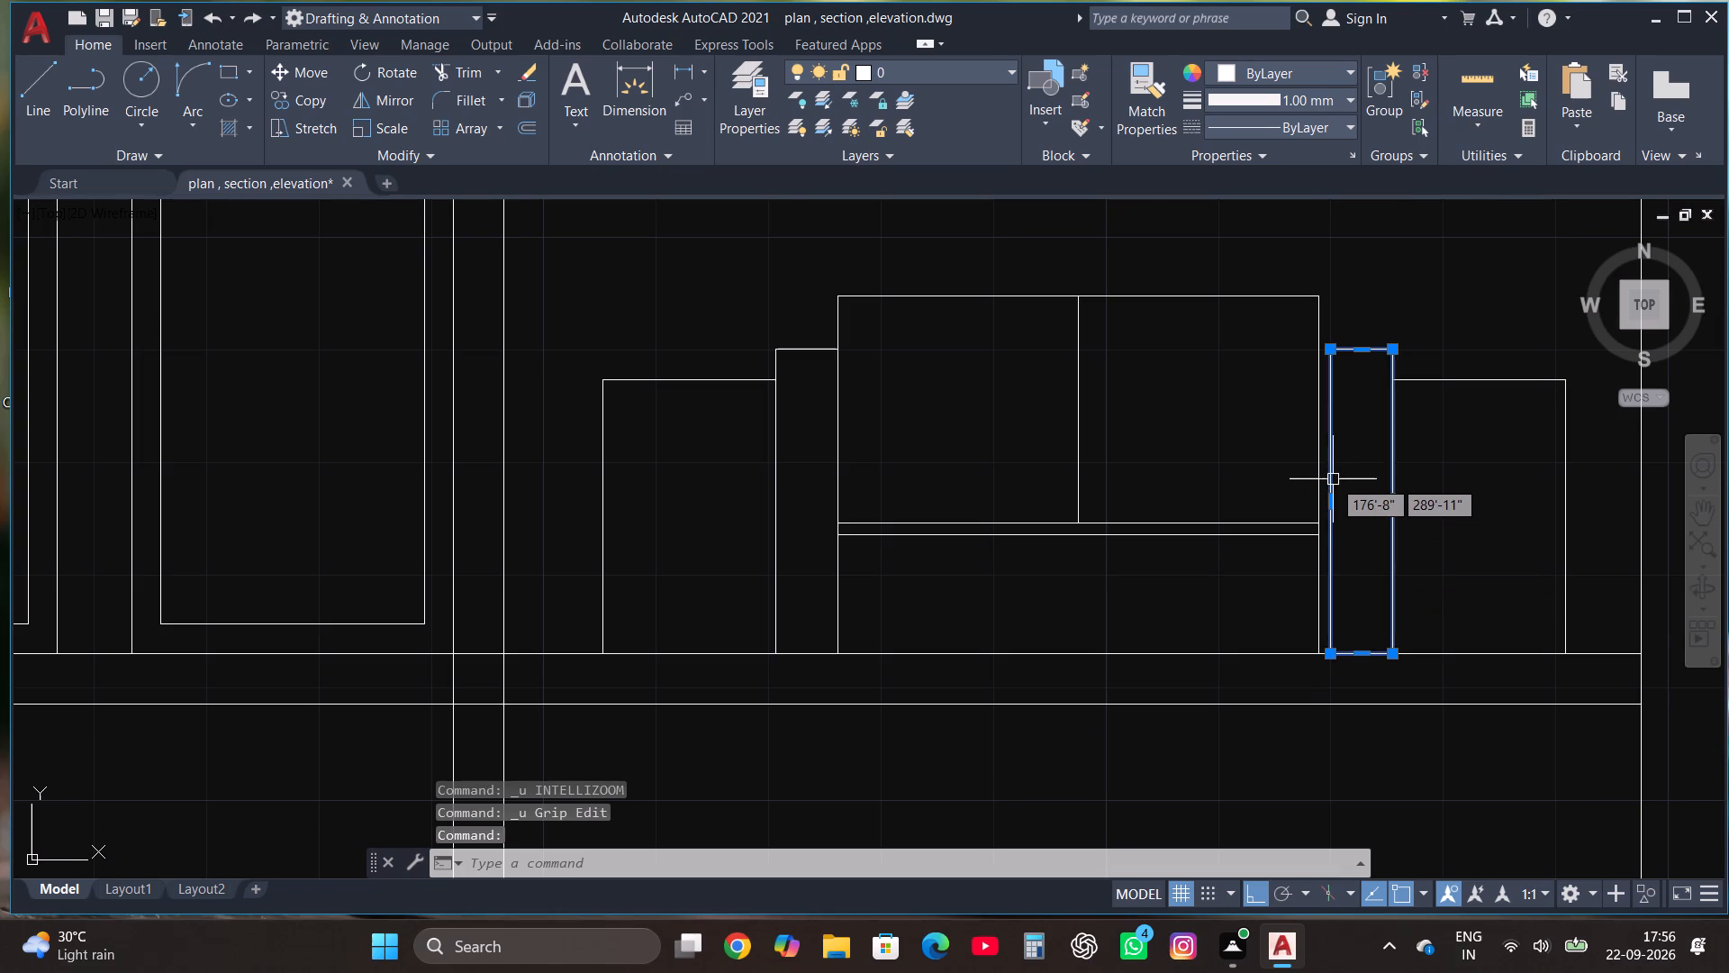
pyautogui.scroll(1, 1333, 479)
pyautogui.press('F8')
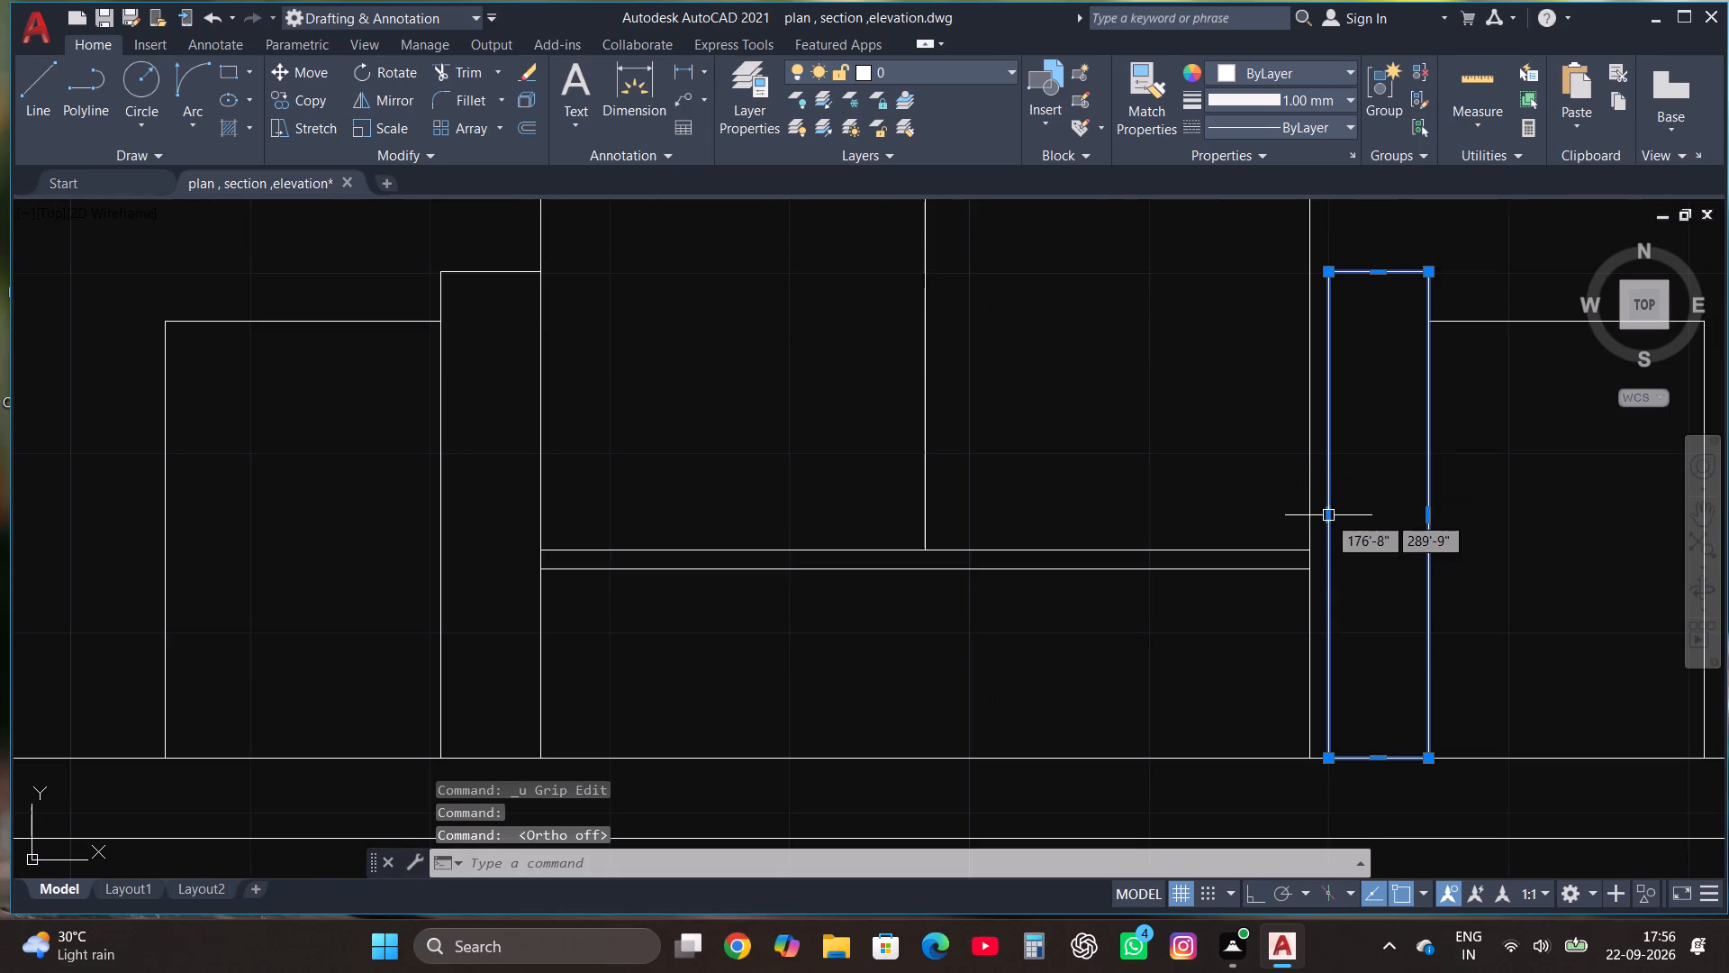
pyautogui.click(1327, 515)
pyautogui.click(1313, 514)
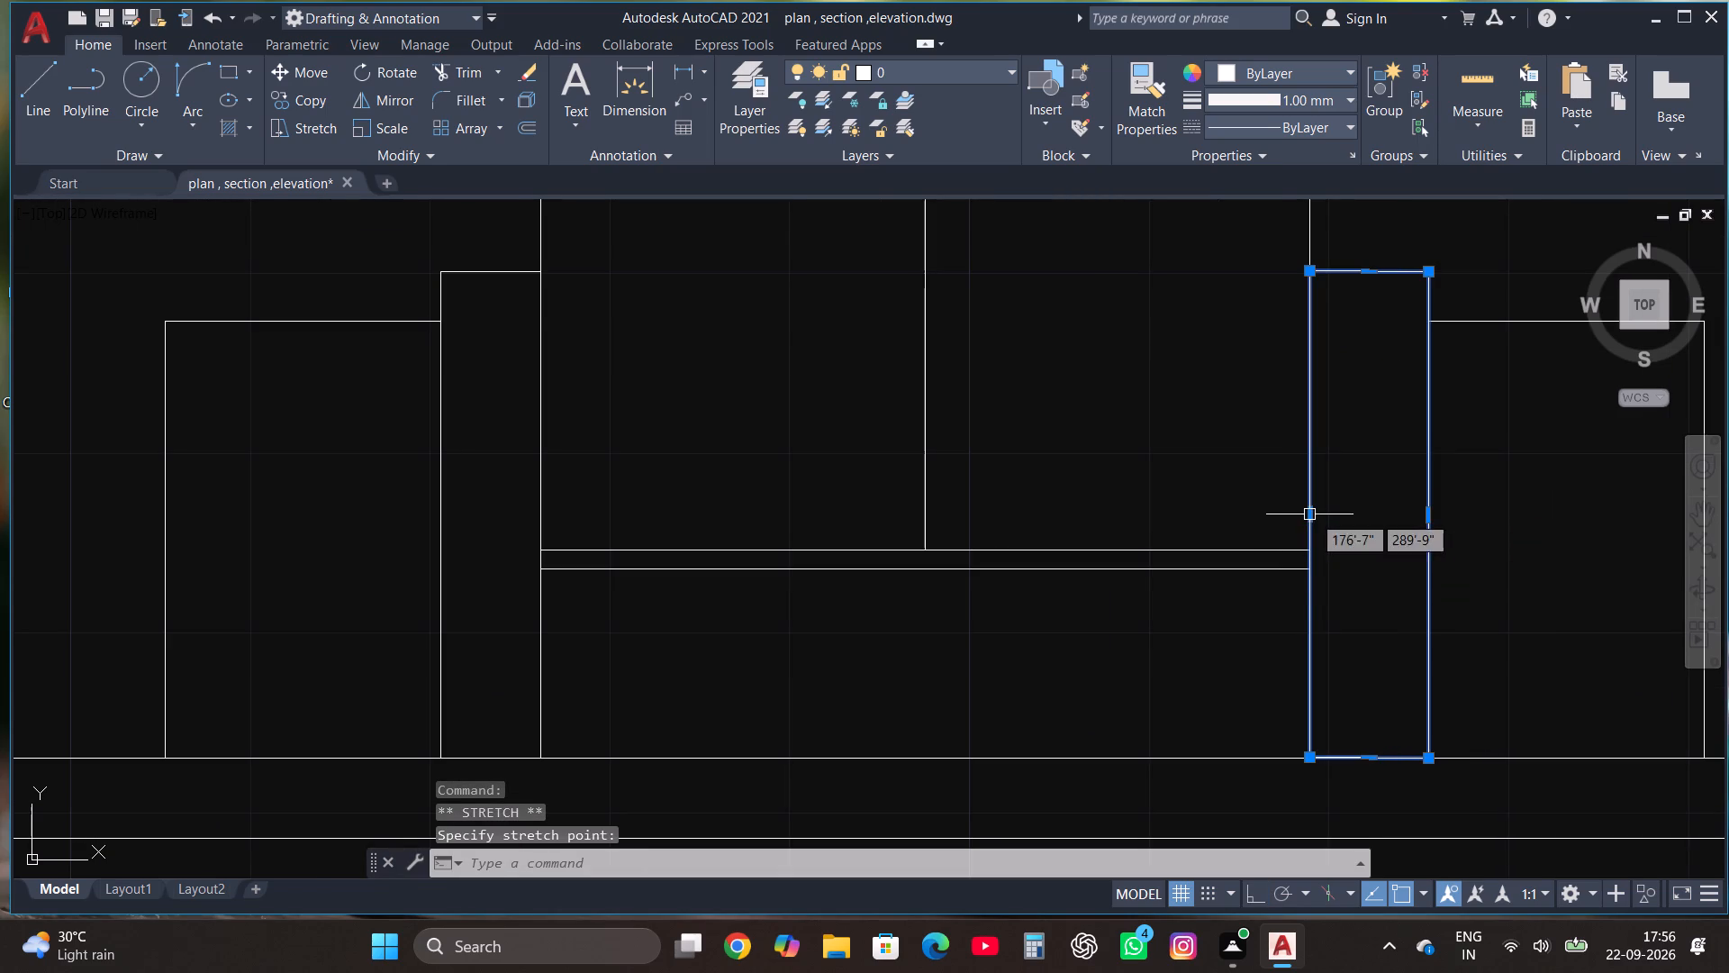
pyautogui.press('`')
pyautogui.press('Escape')
# Copy the whole sofa group from the top storey about 13' down onto the middle storey's floor.
pyautogui.scroll(-3, 1149, 640)
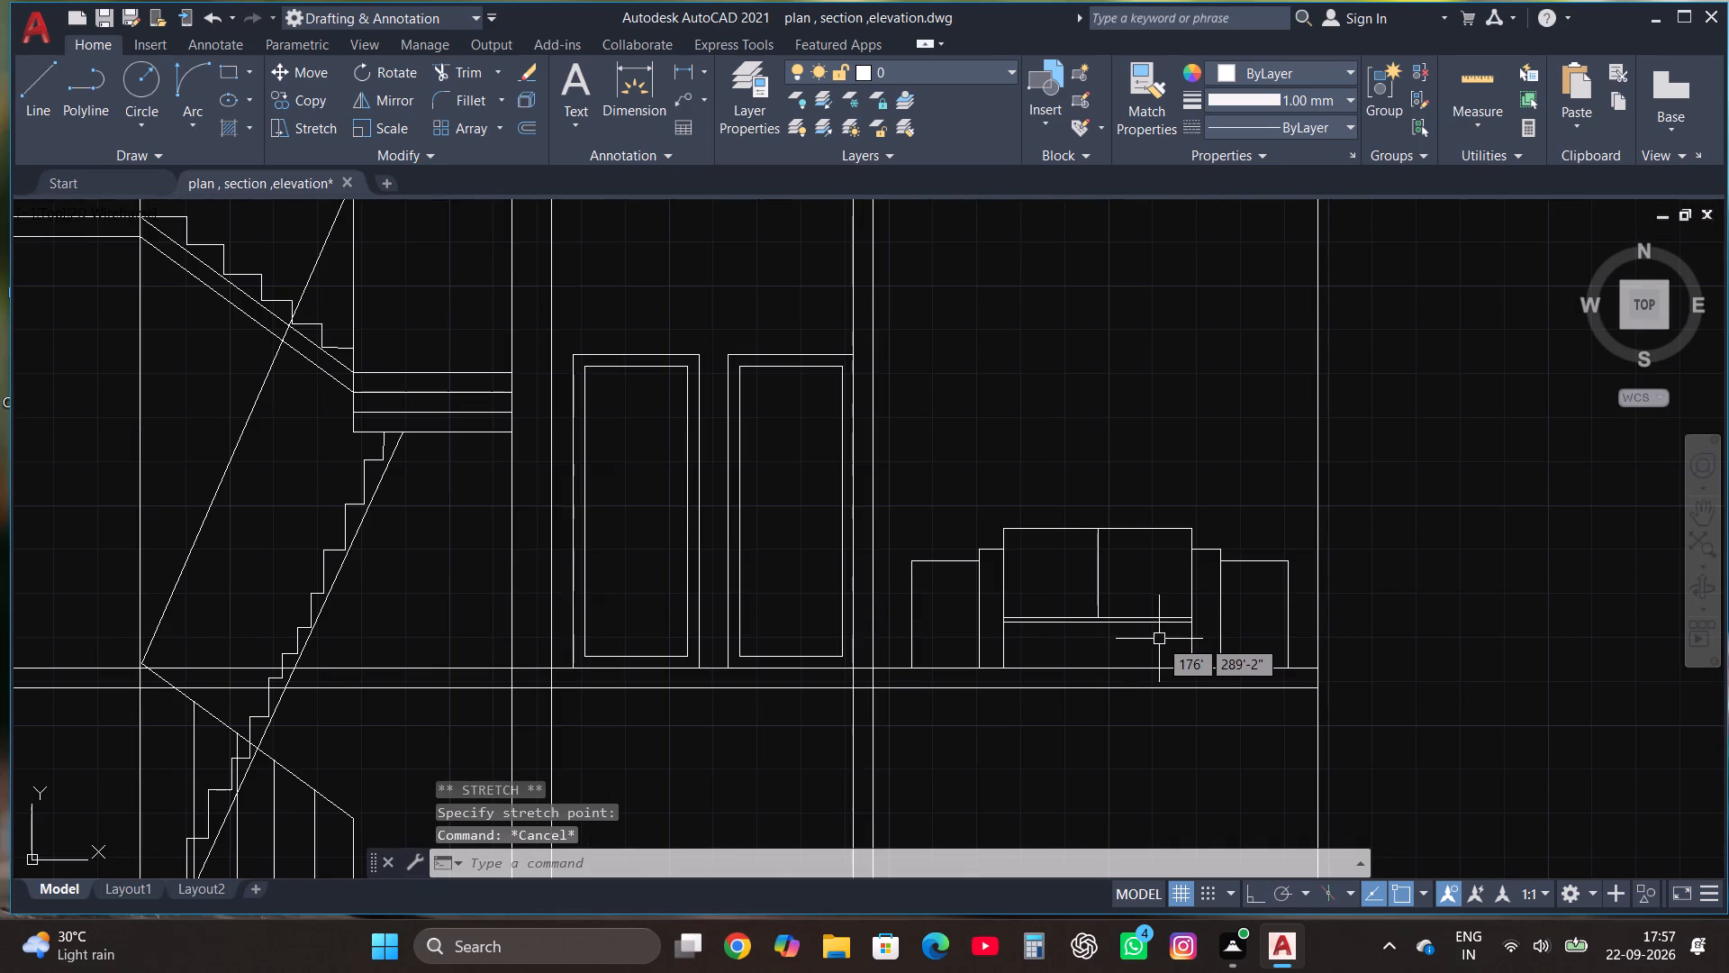
pyautogui.scroll(-1, 1181, 442)
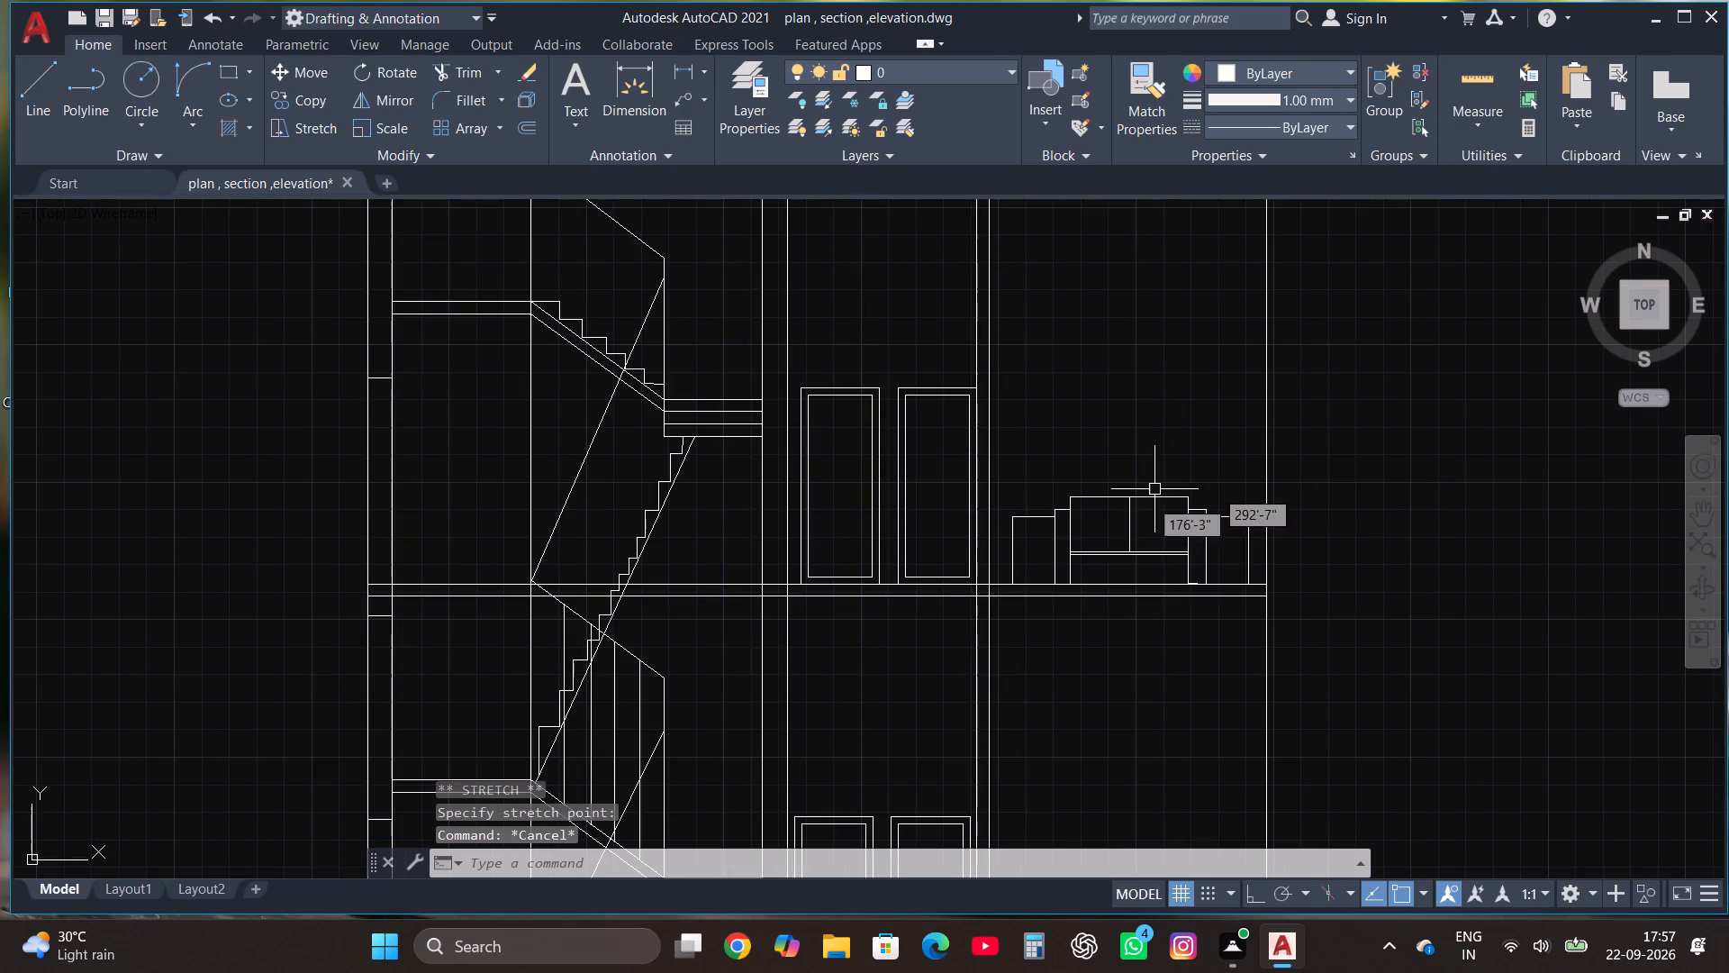
pyautogui.scroll(1, 1050, 587)
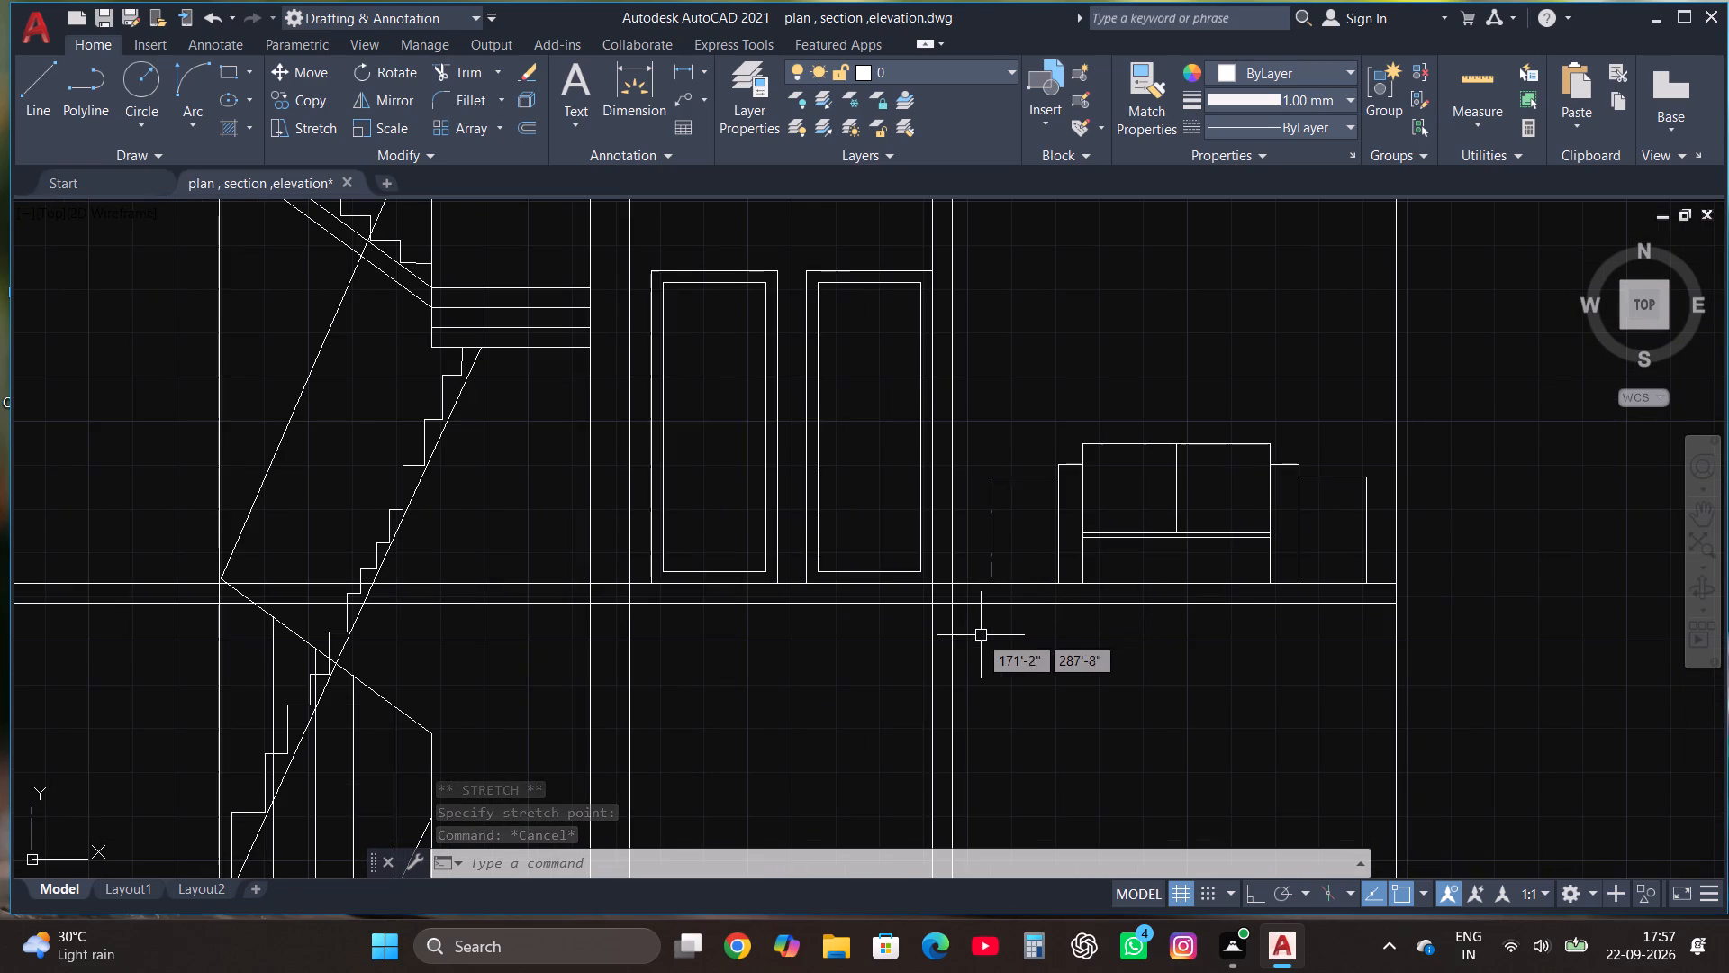
pyautogui.click(965, 637)
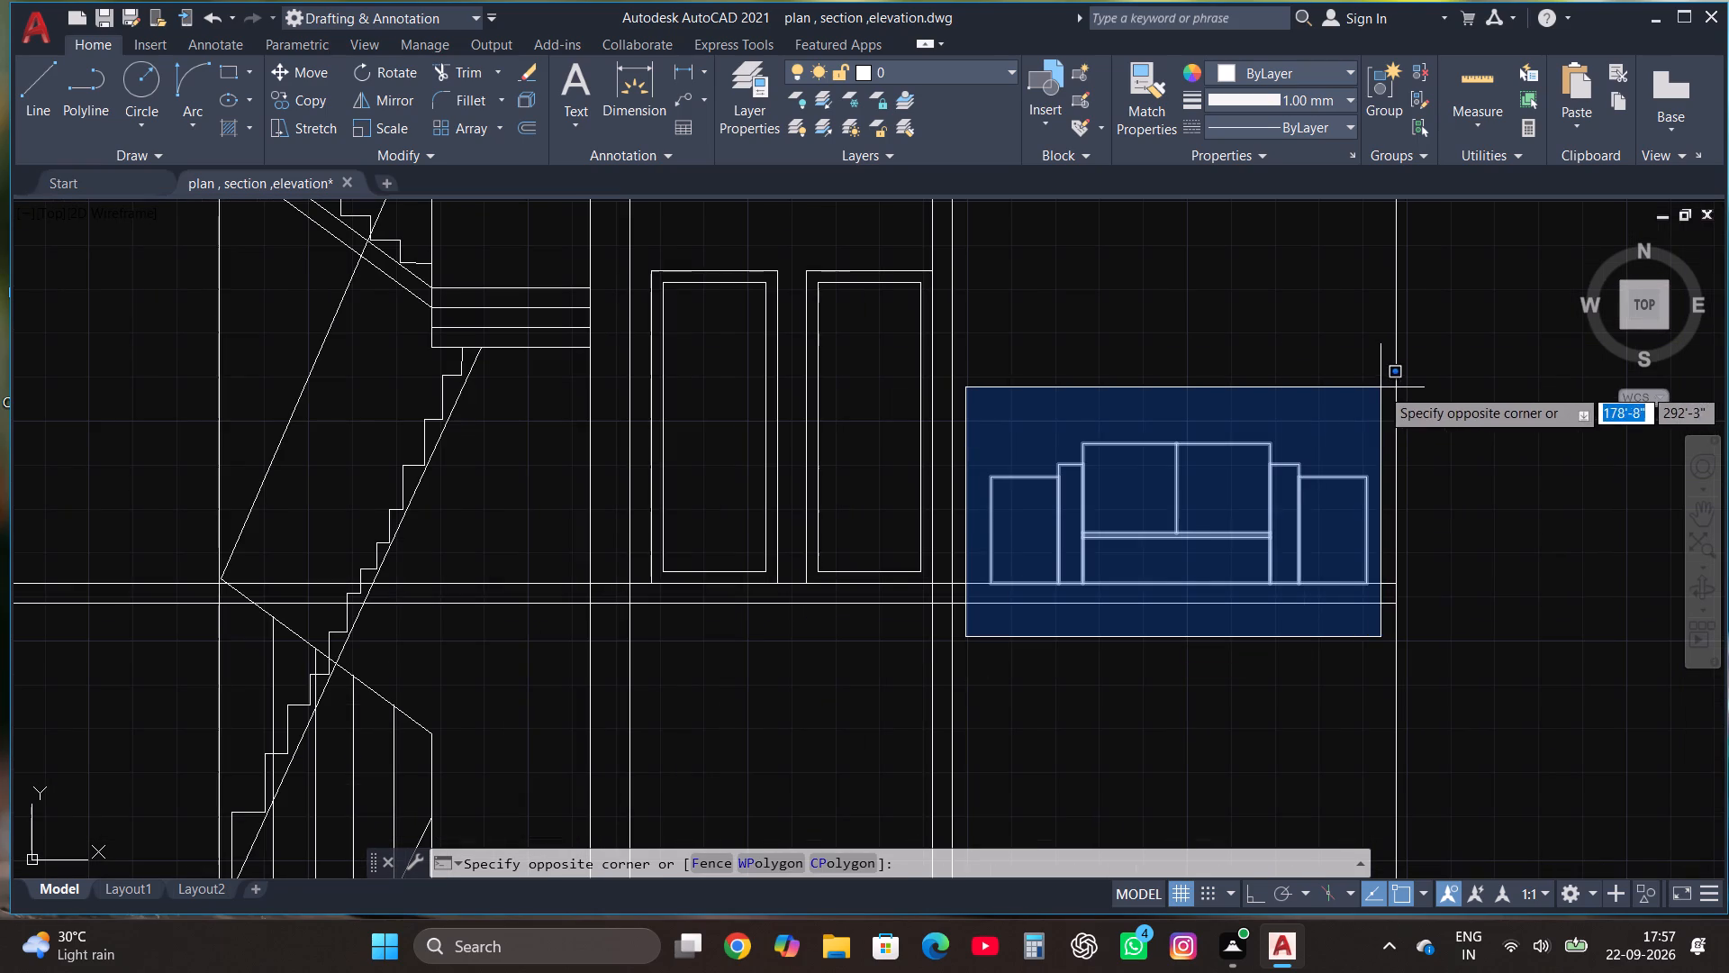
pyautogui.click(1380, 387)
pyautogui.click(291, 103)
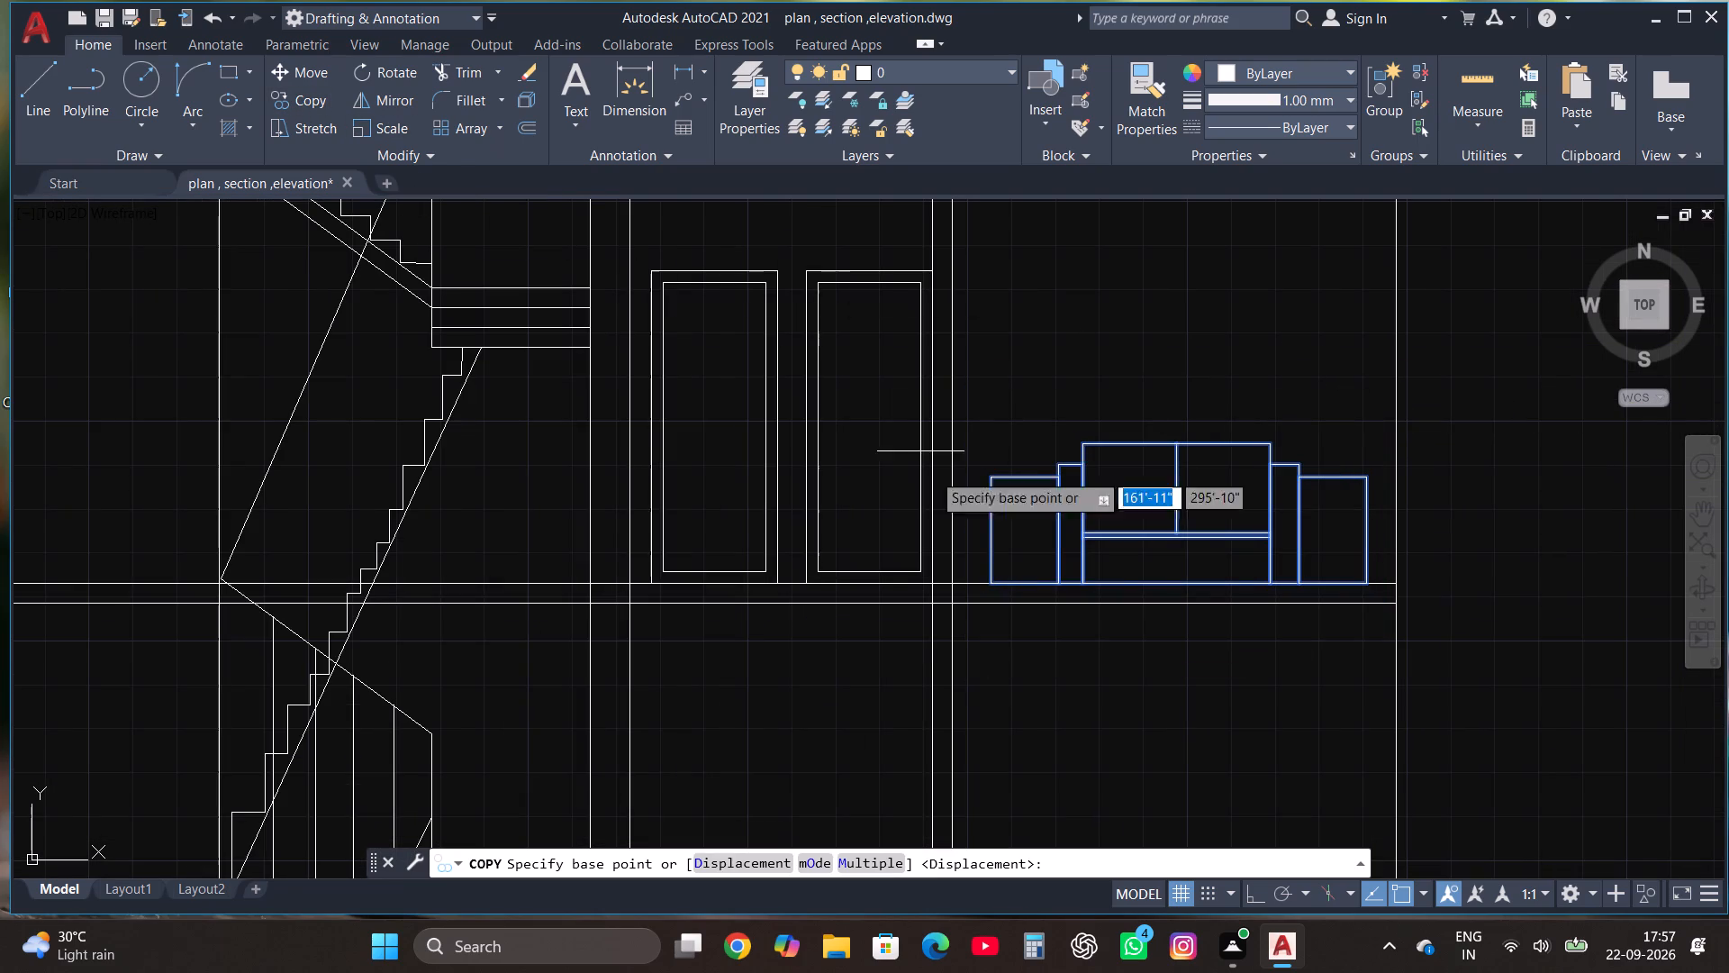
pyautogui.click(990, 582)
pyautogui.scroll(-2, 1007, 534)
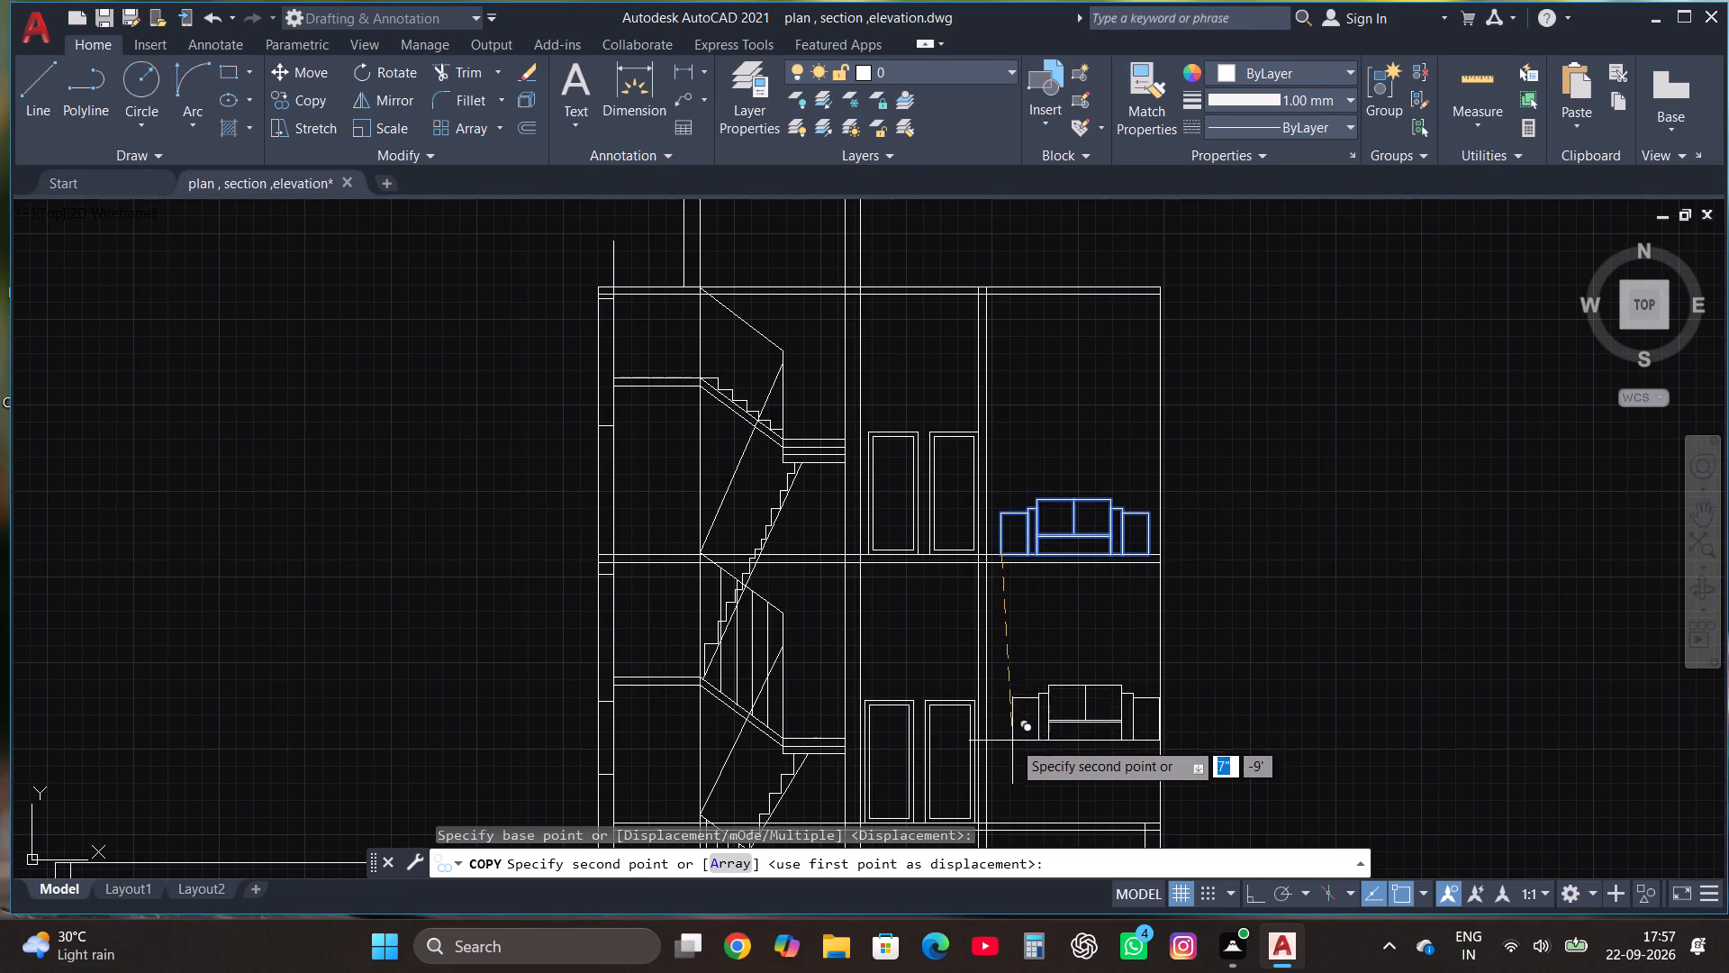
pyautogui.scroll(-1, 1047, 472)
pyautogui.scroll(2, 1020, 662)
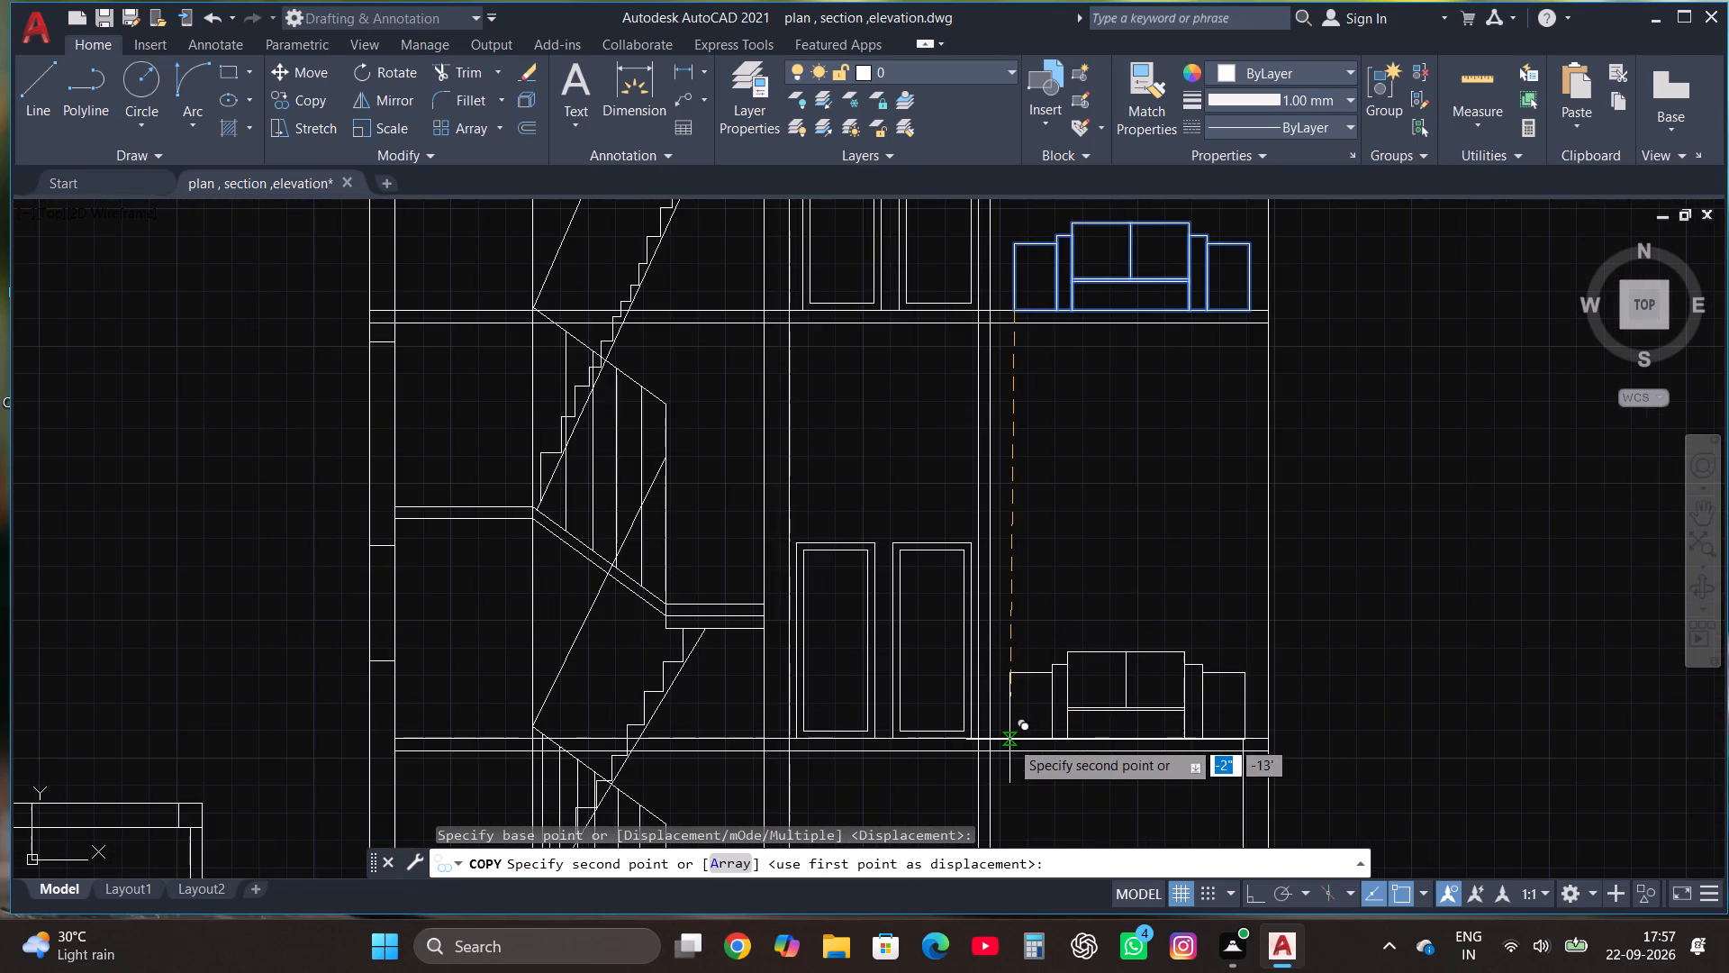
pyautogui.click(1009, 740)
pyautogui.scroll(-1, 1042, 333)
pyautogui.press('Escape')
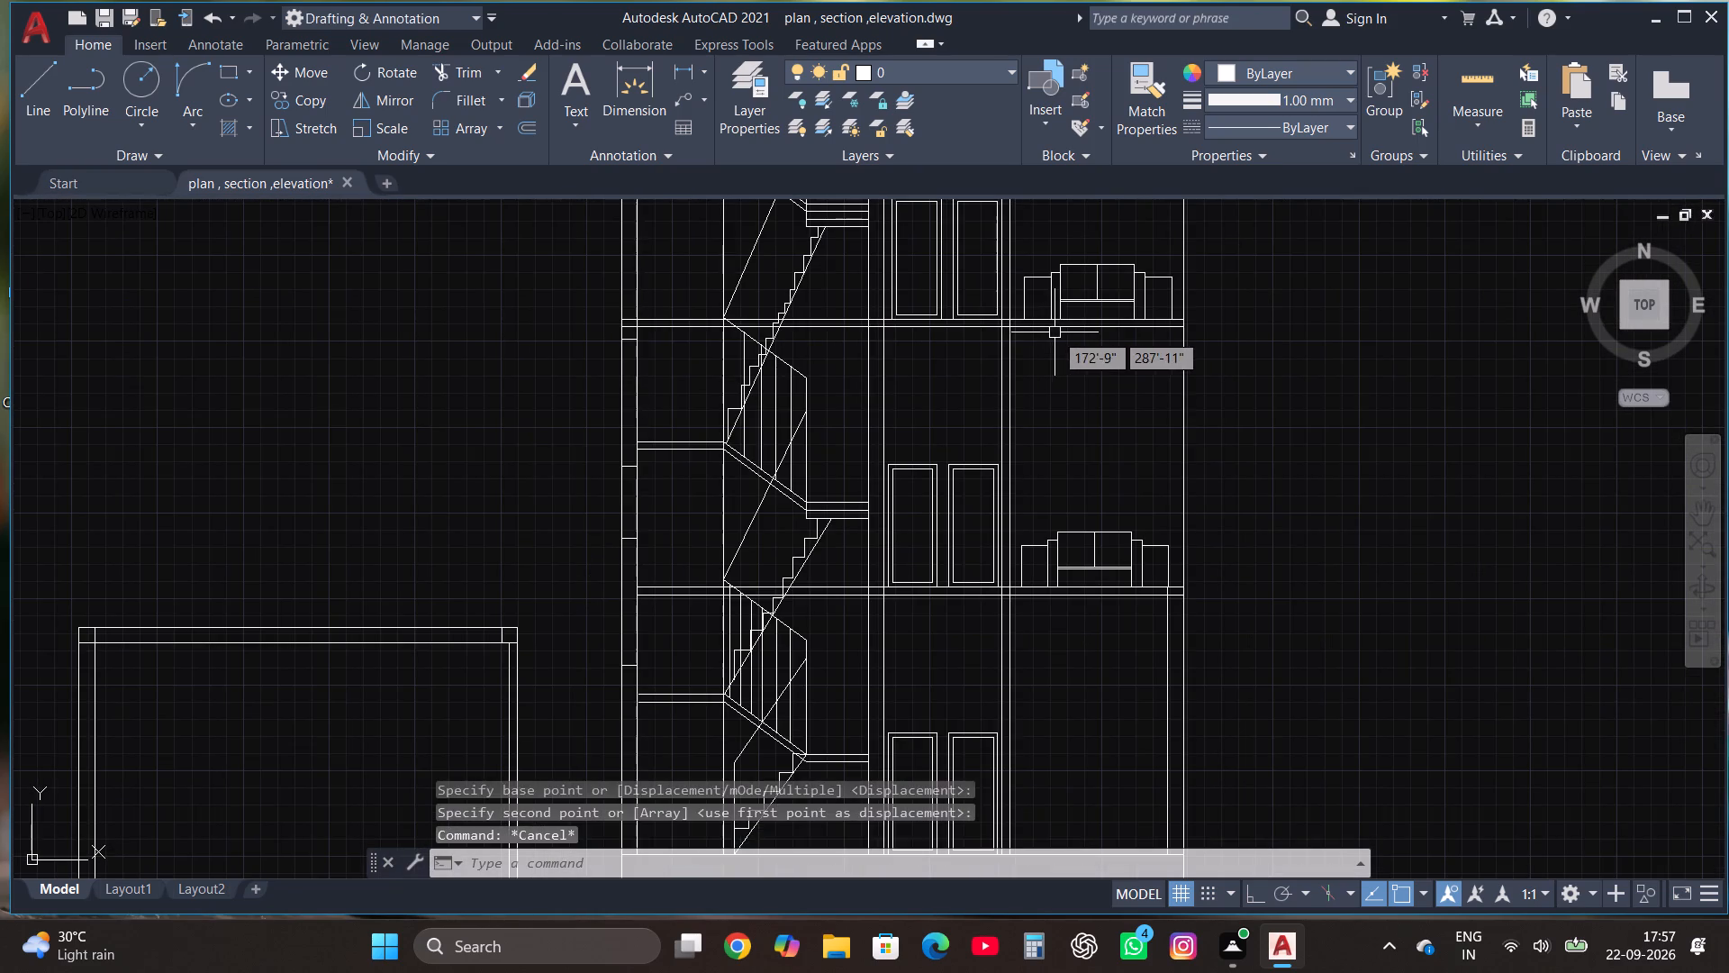
# Draw a rectangle about 5' wide on the ground floor, between the doors' partition wall and the outer wall.
pyautogui.scroll(-2, 1055, 336)
pyautogui.scroll(2, 1069, 572)
pyautogui.scroll(2, 1112, 427)
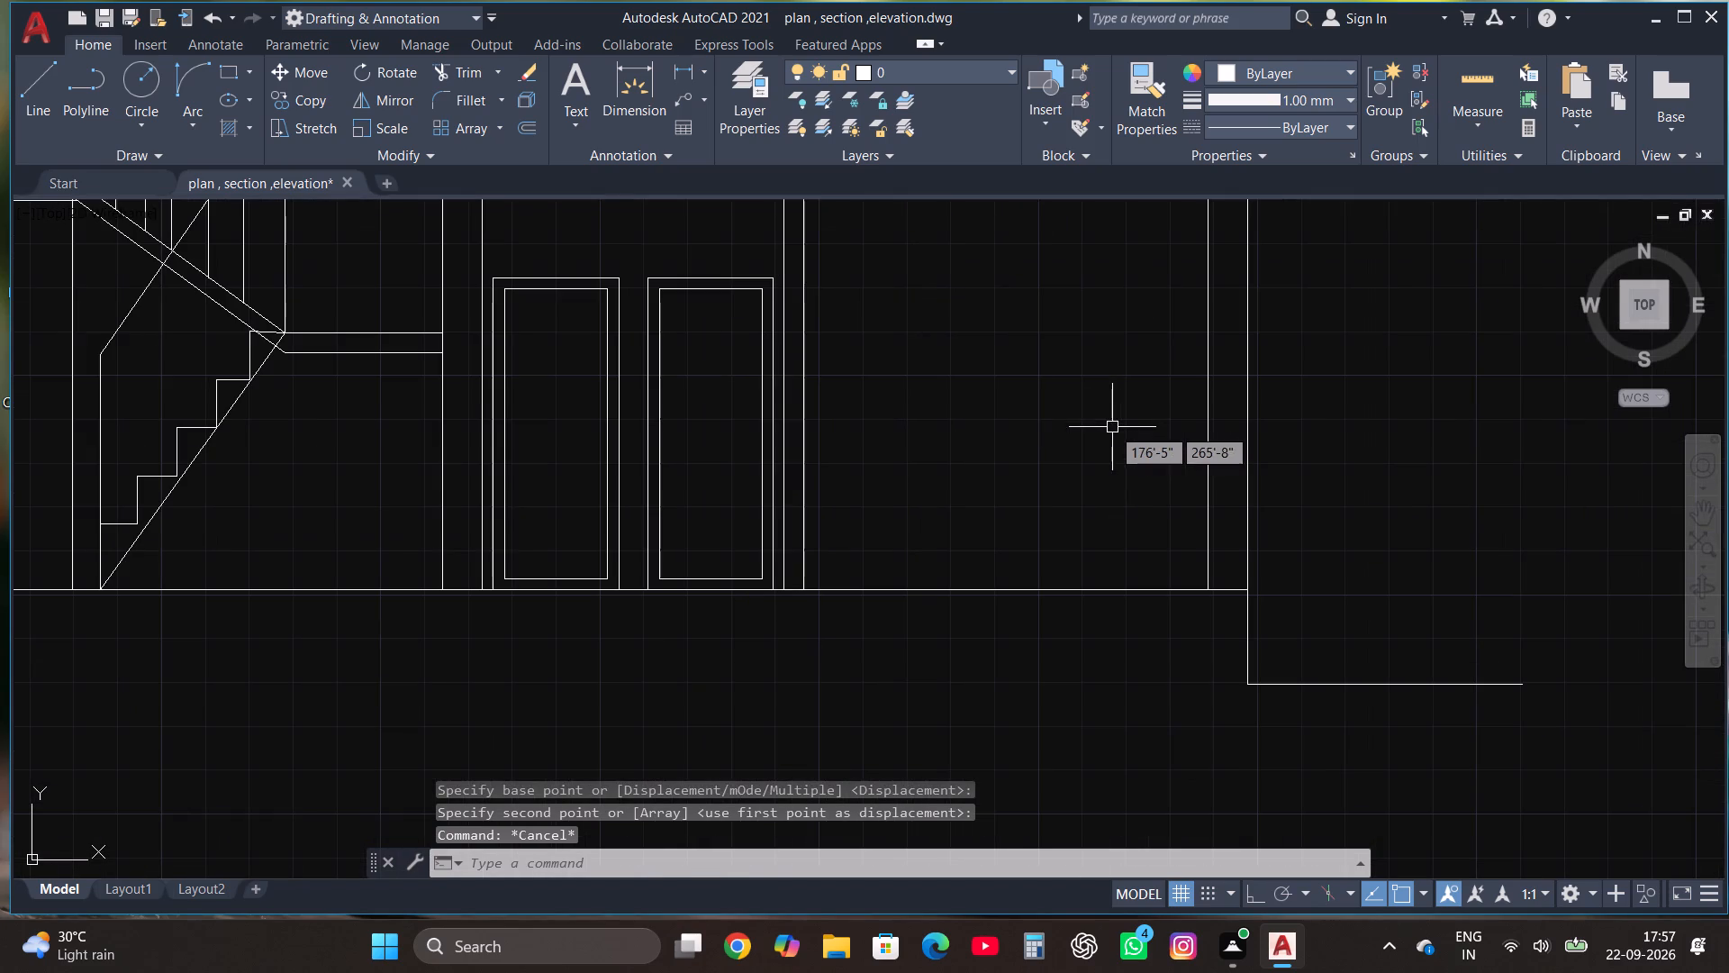
pyautogui.click(231, 70)
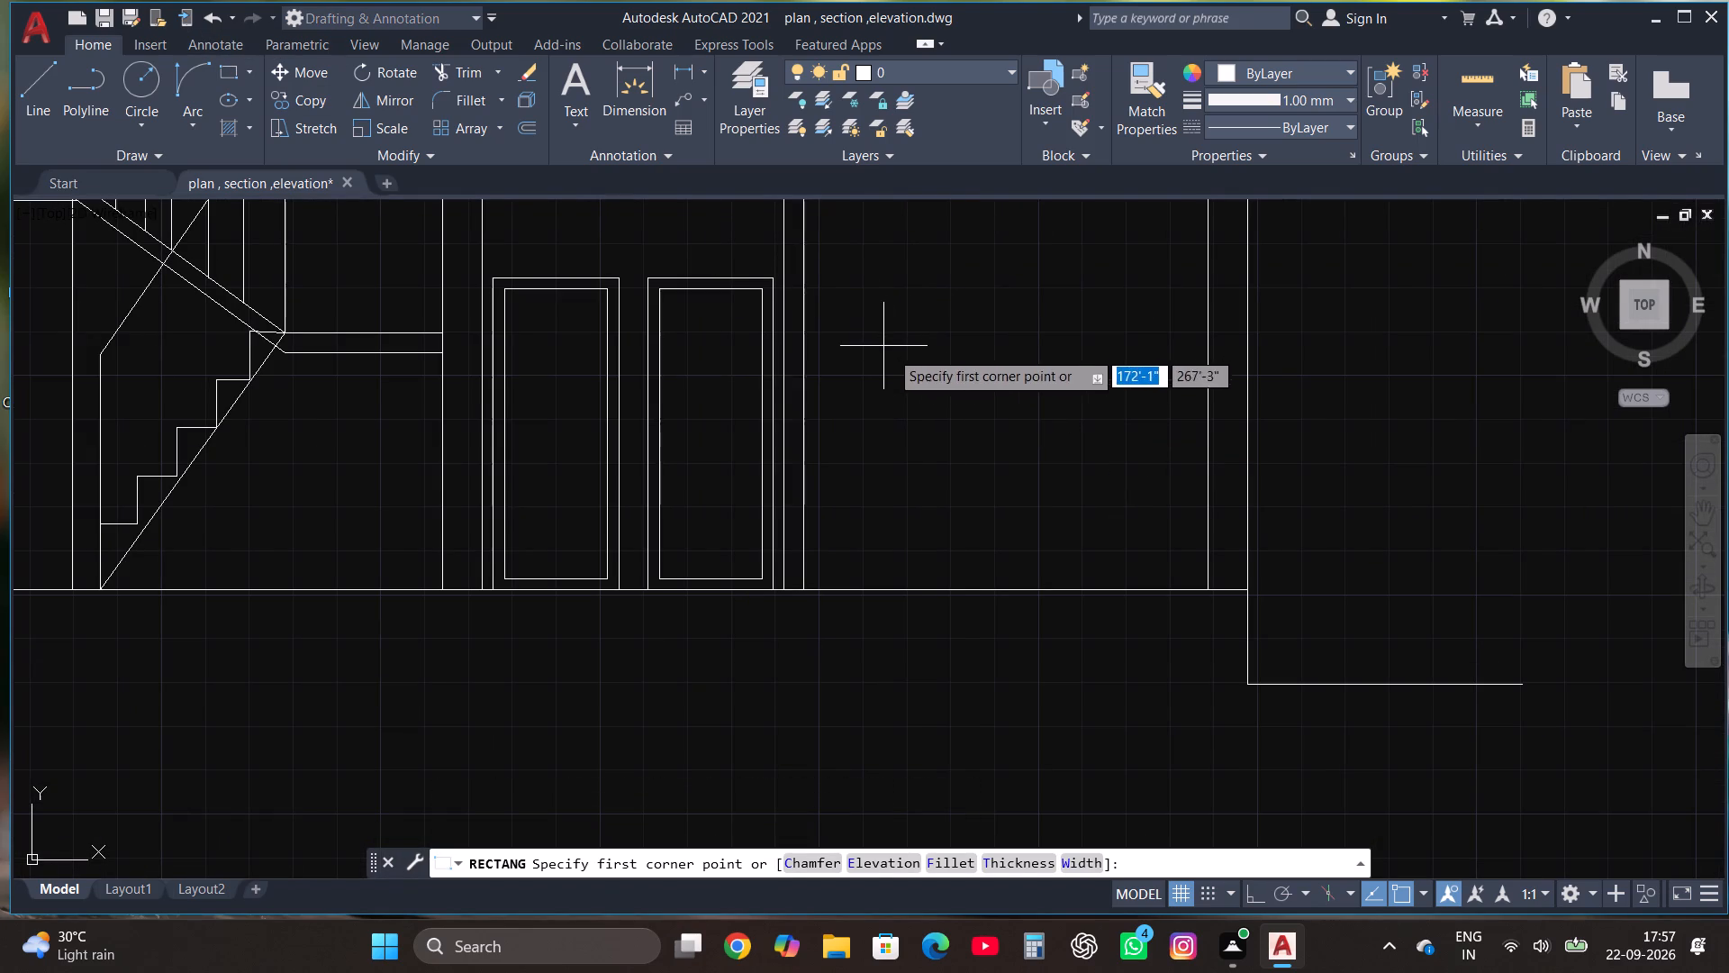
pyautogui.click(880, 588)
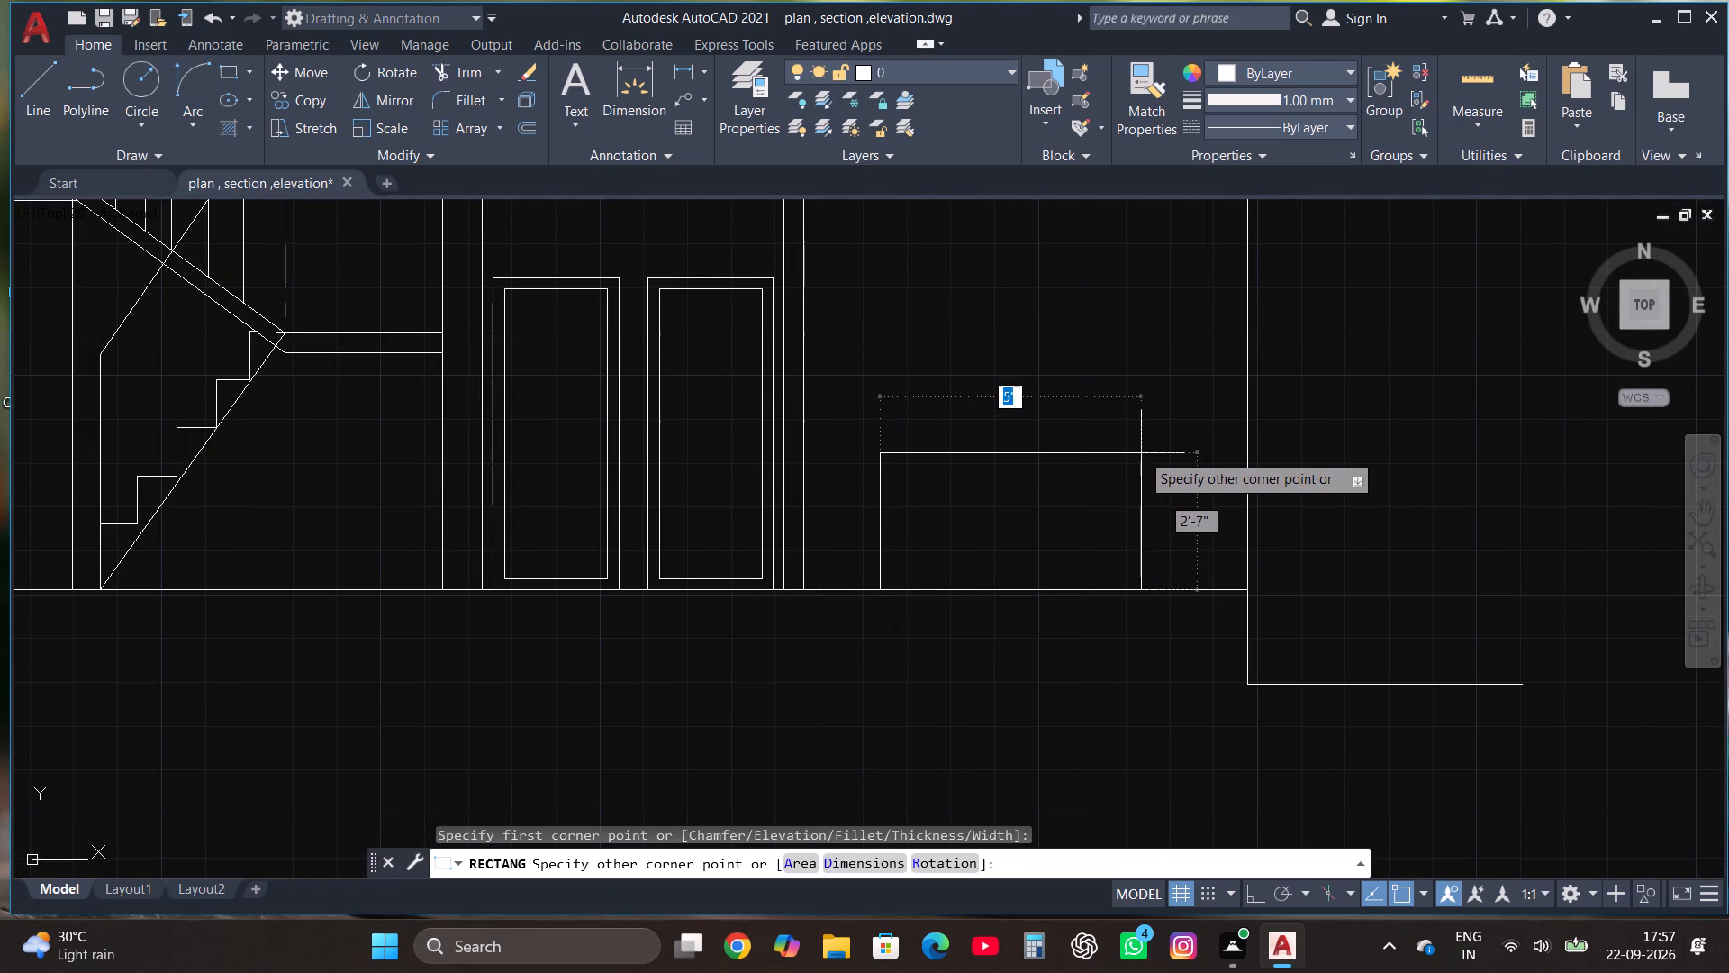
pyautogui.click(1137, 463)
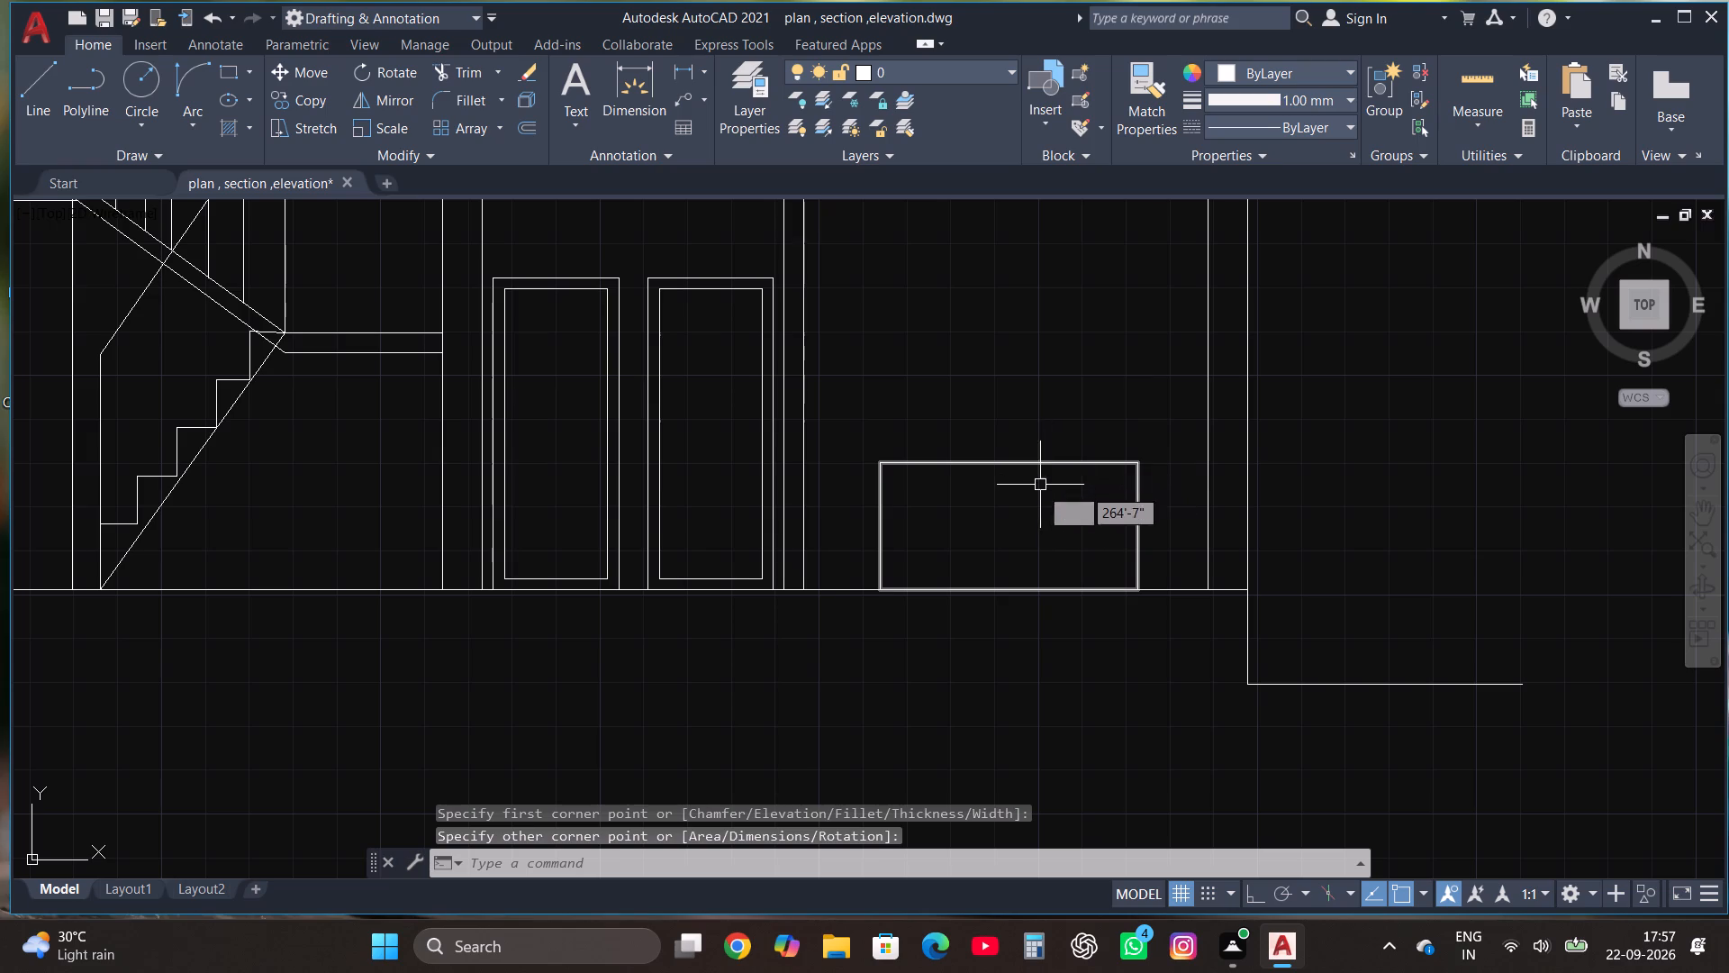
# Draw a horizontal line just above the base of the ground-floor rectangle and trim its overhang at the rectangle's side.
pyautogui.click(46, 83)
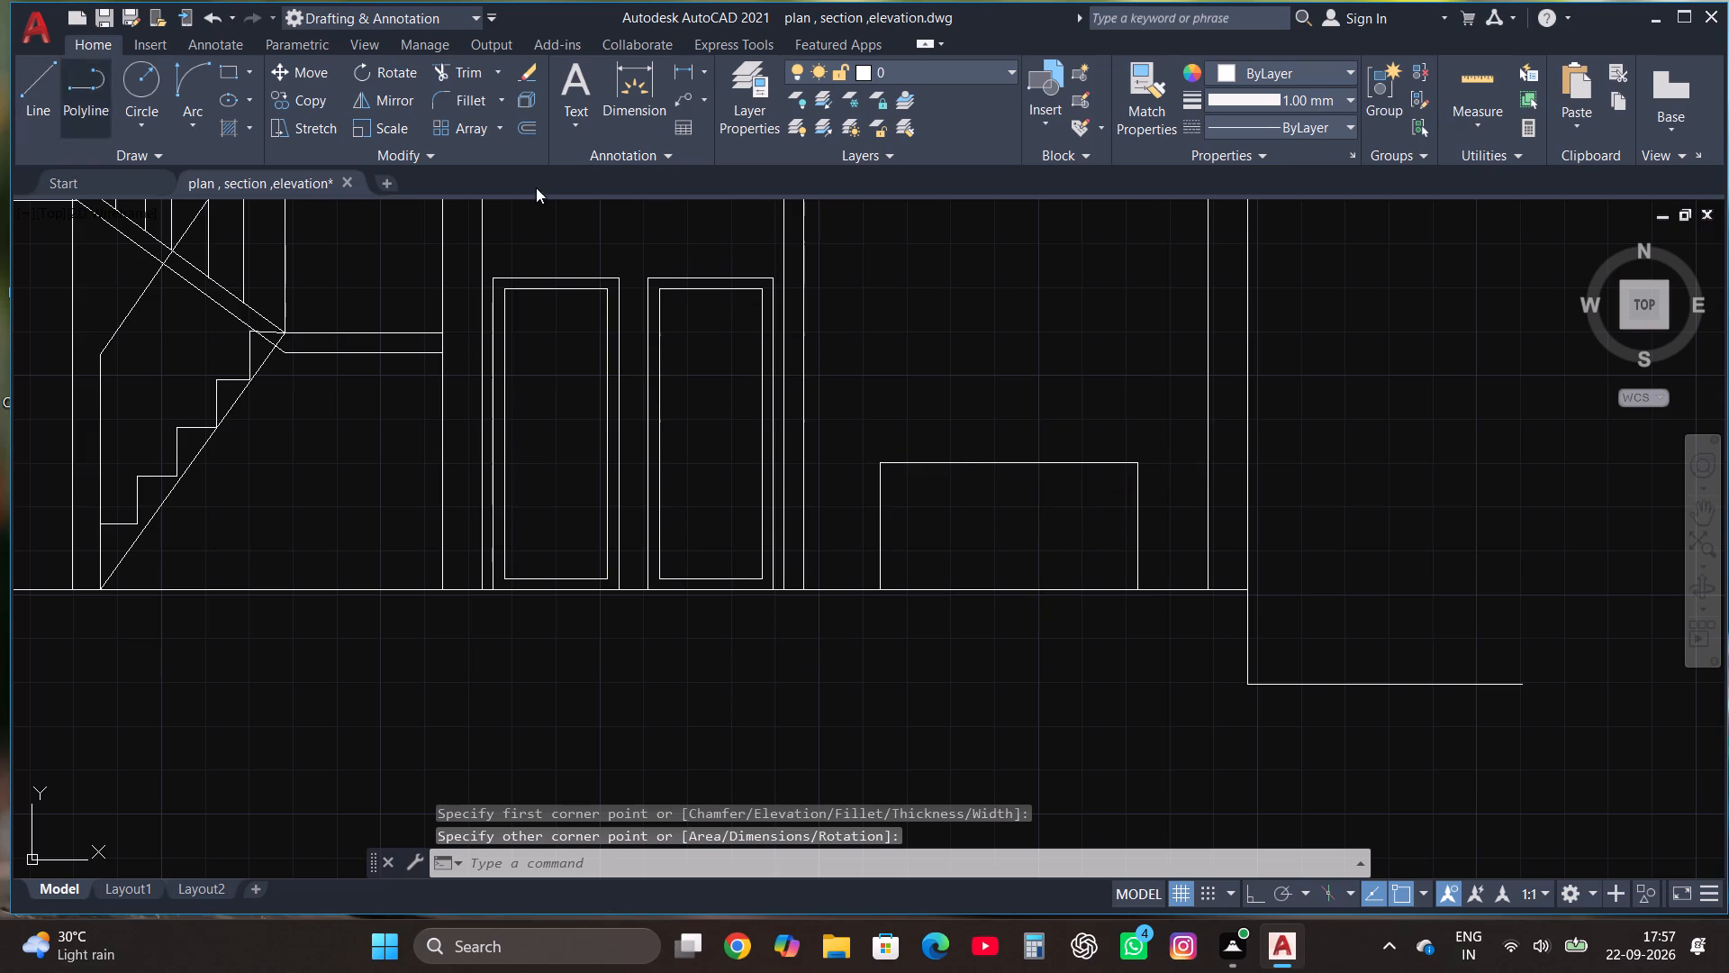
pyautogui.scroll(1, 978, 607)
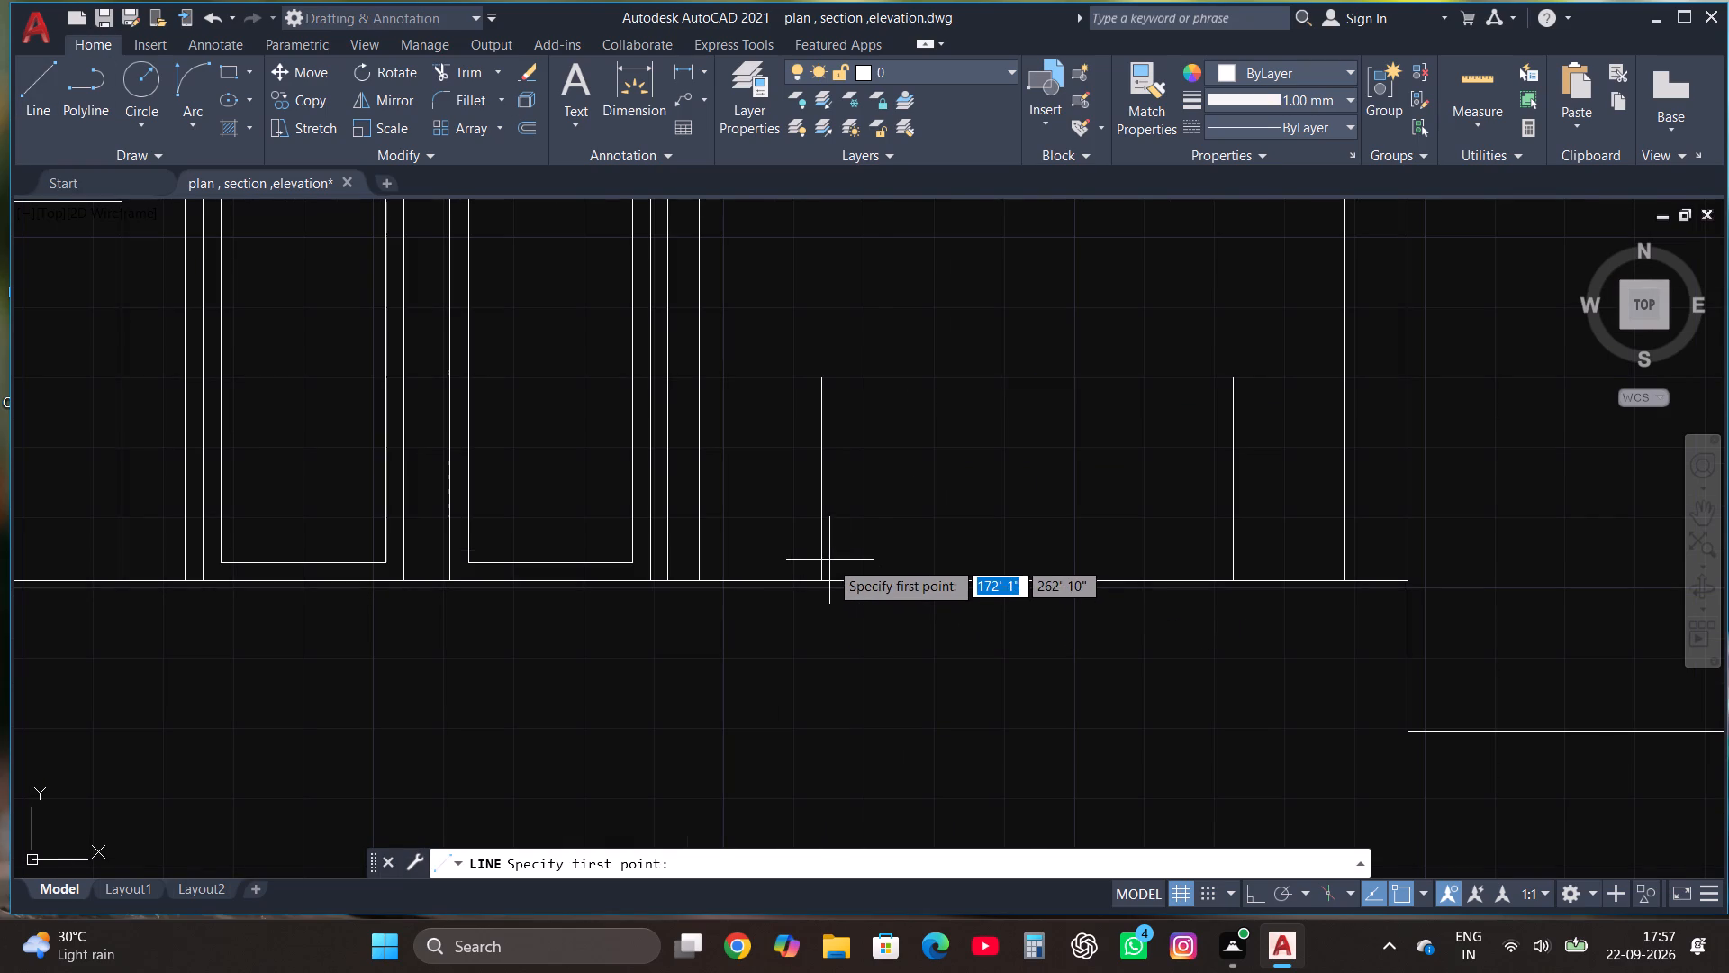
pyautogui.click(823, 568)
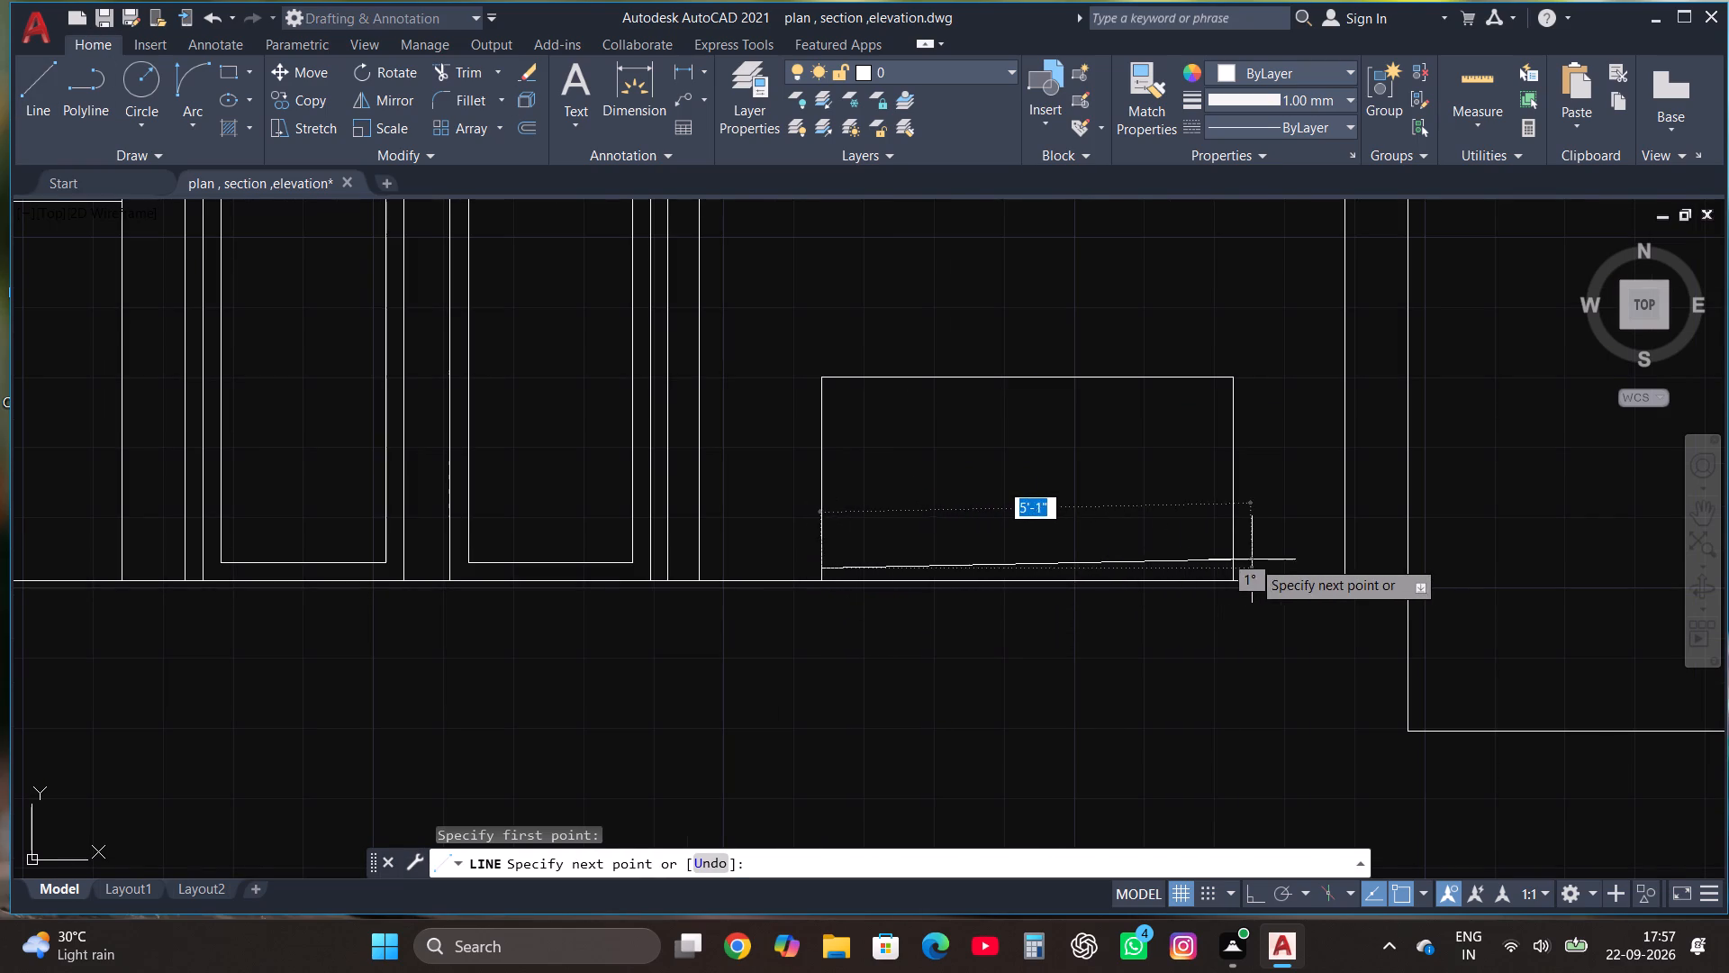
pyautogui.press('F8')
pyautogui.click(1265, 567)
pyautogui.press('Escape')
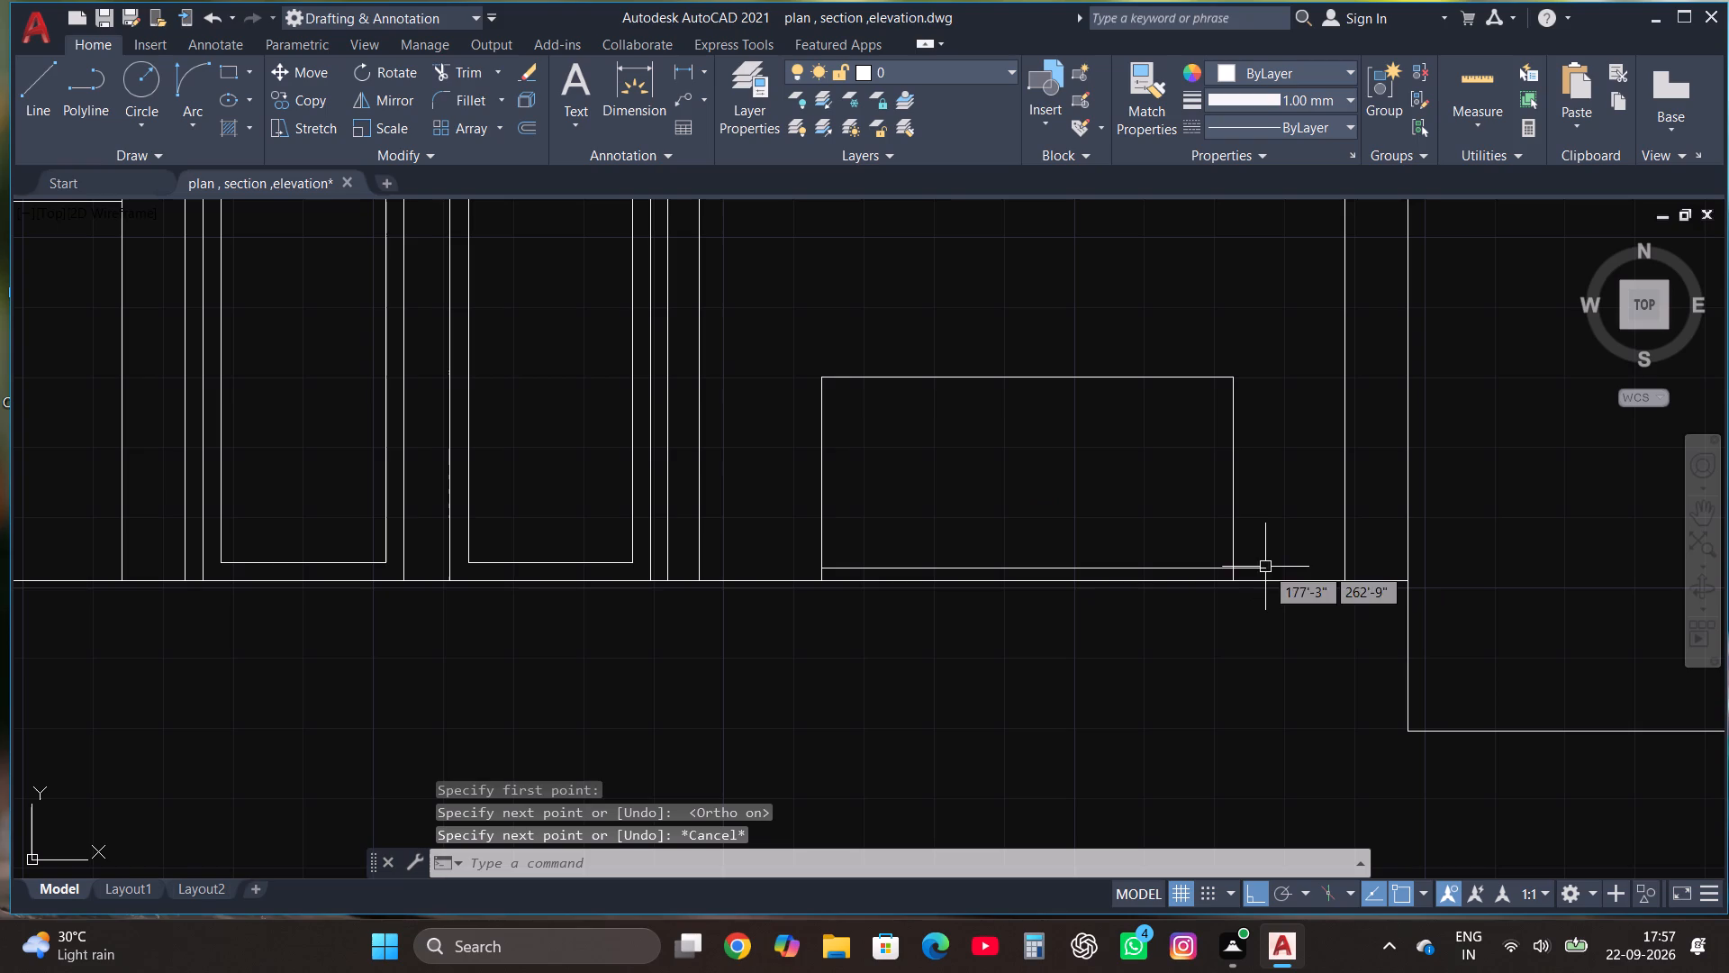
pyautogui.click(468, 74)
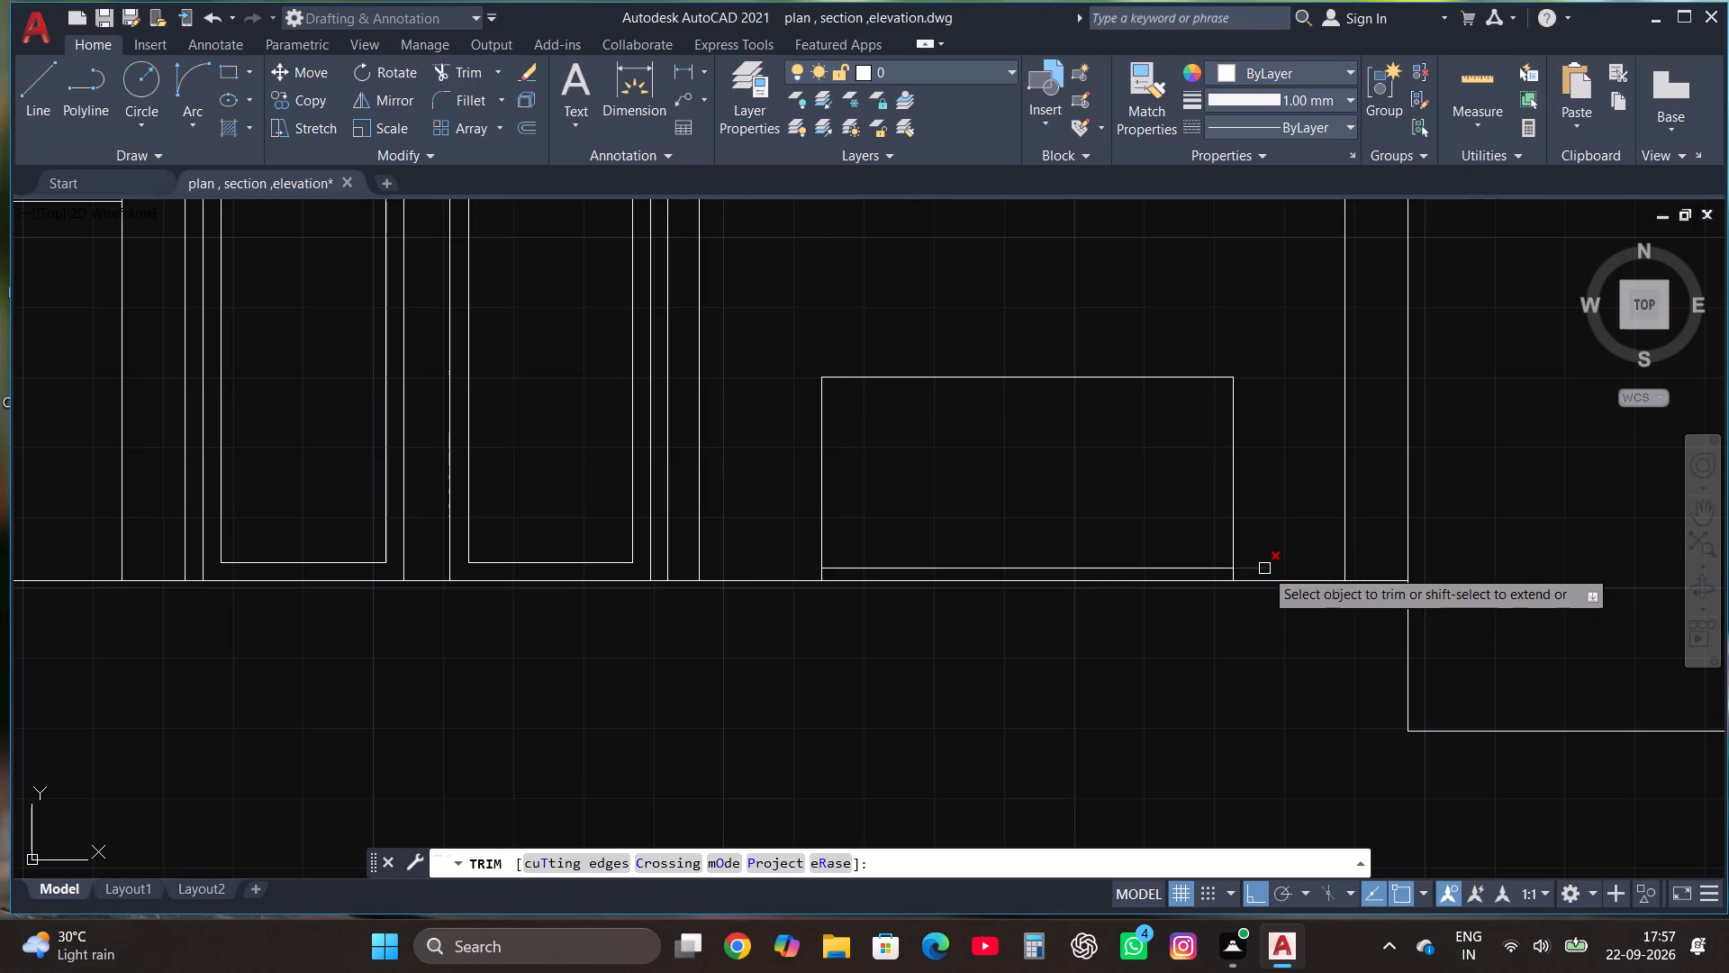
pyautogui.click(1260, 567)
pyautogui.press('Escape')
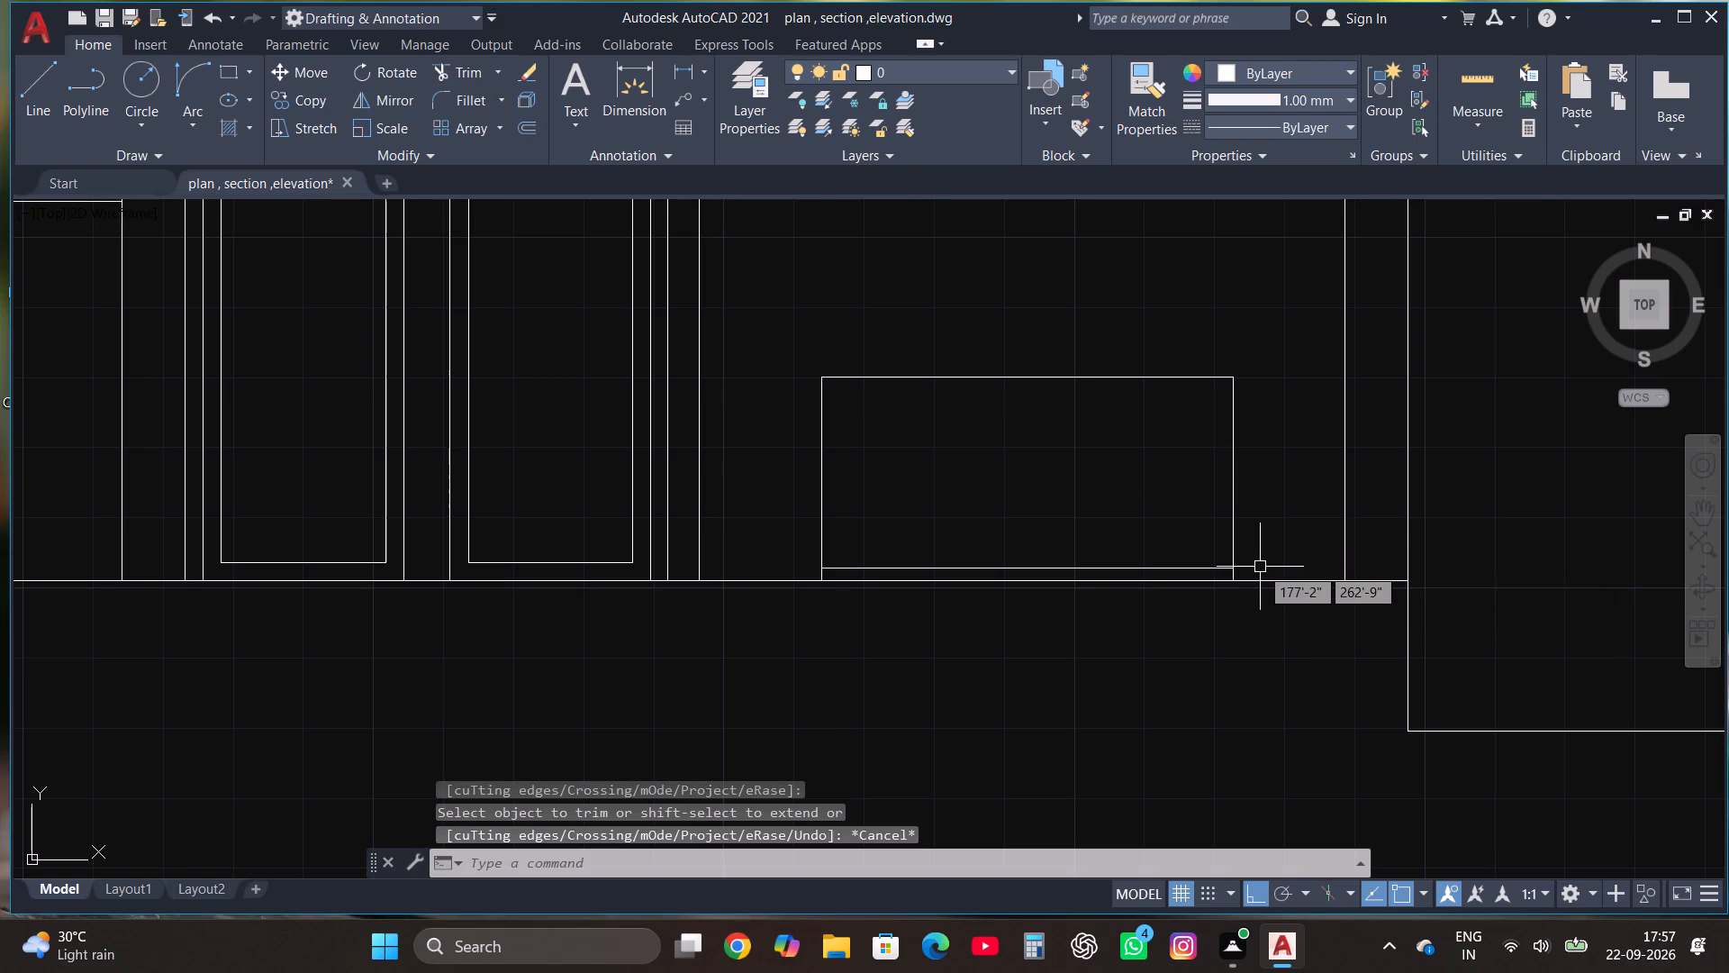
# Draw a horizontal line just below the ground-floor rectangle's top edge and trim its overhang at the rectangle's side.
pyautogui.click(42, 87)
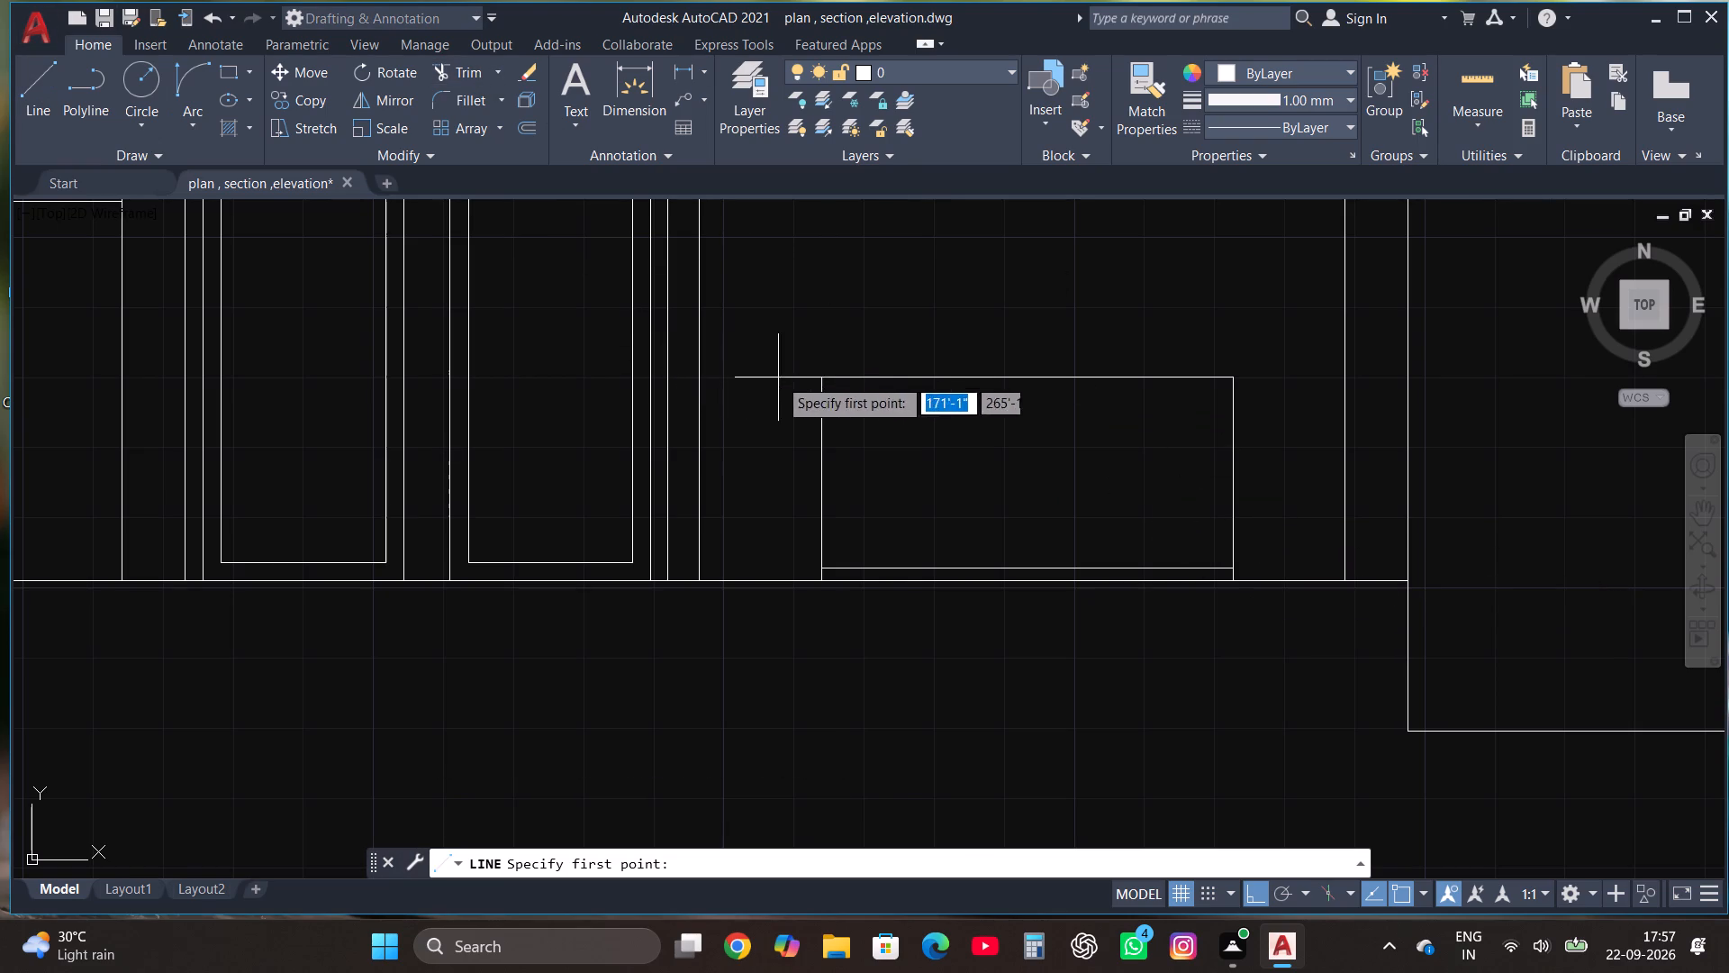
pyautogui.click(821, 386)
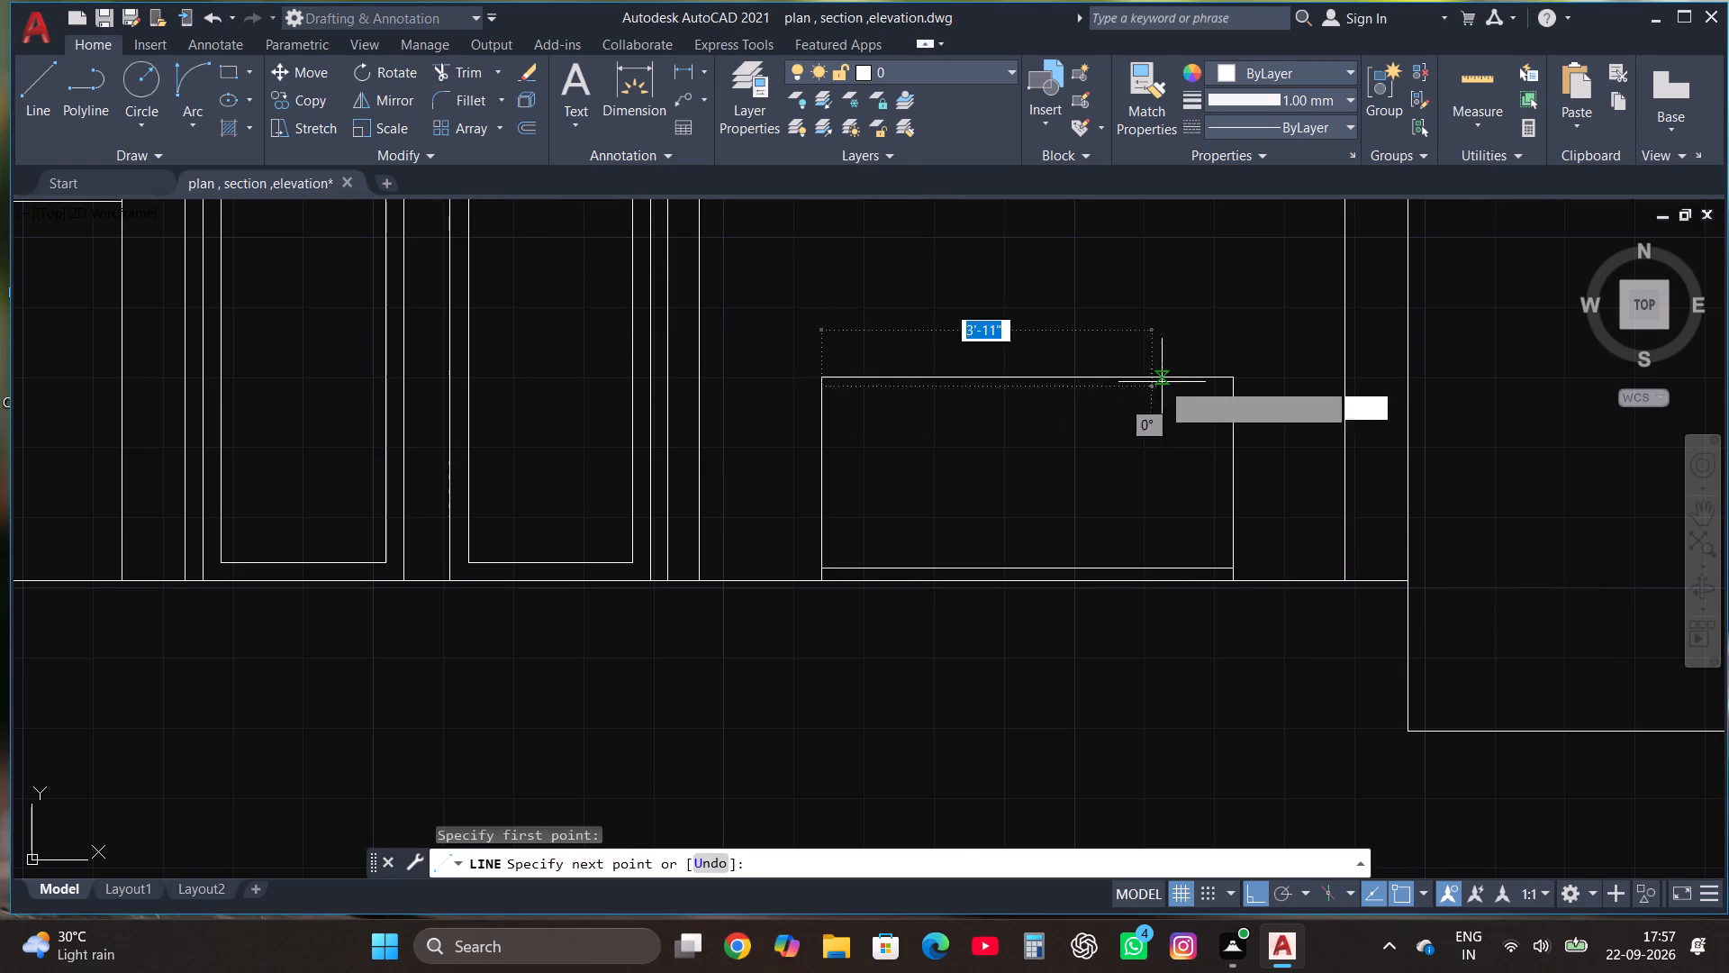
pyautogui.click(1259, 406)
pyautogui.press('Escape')
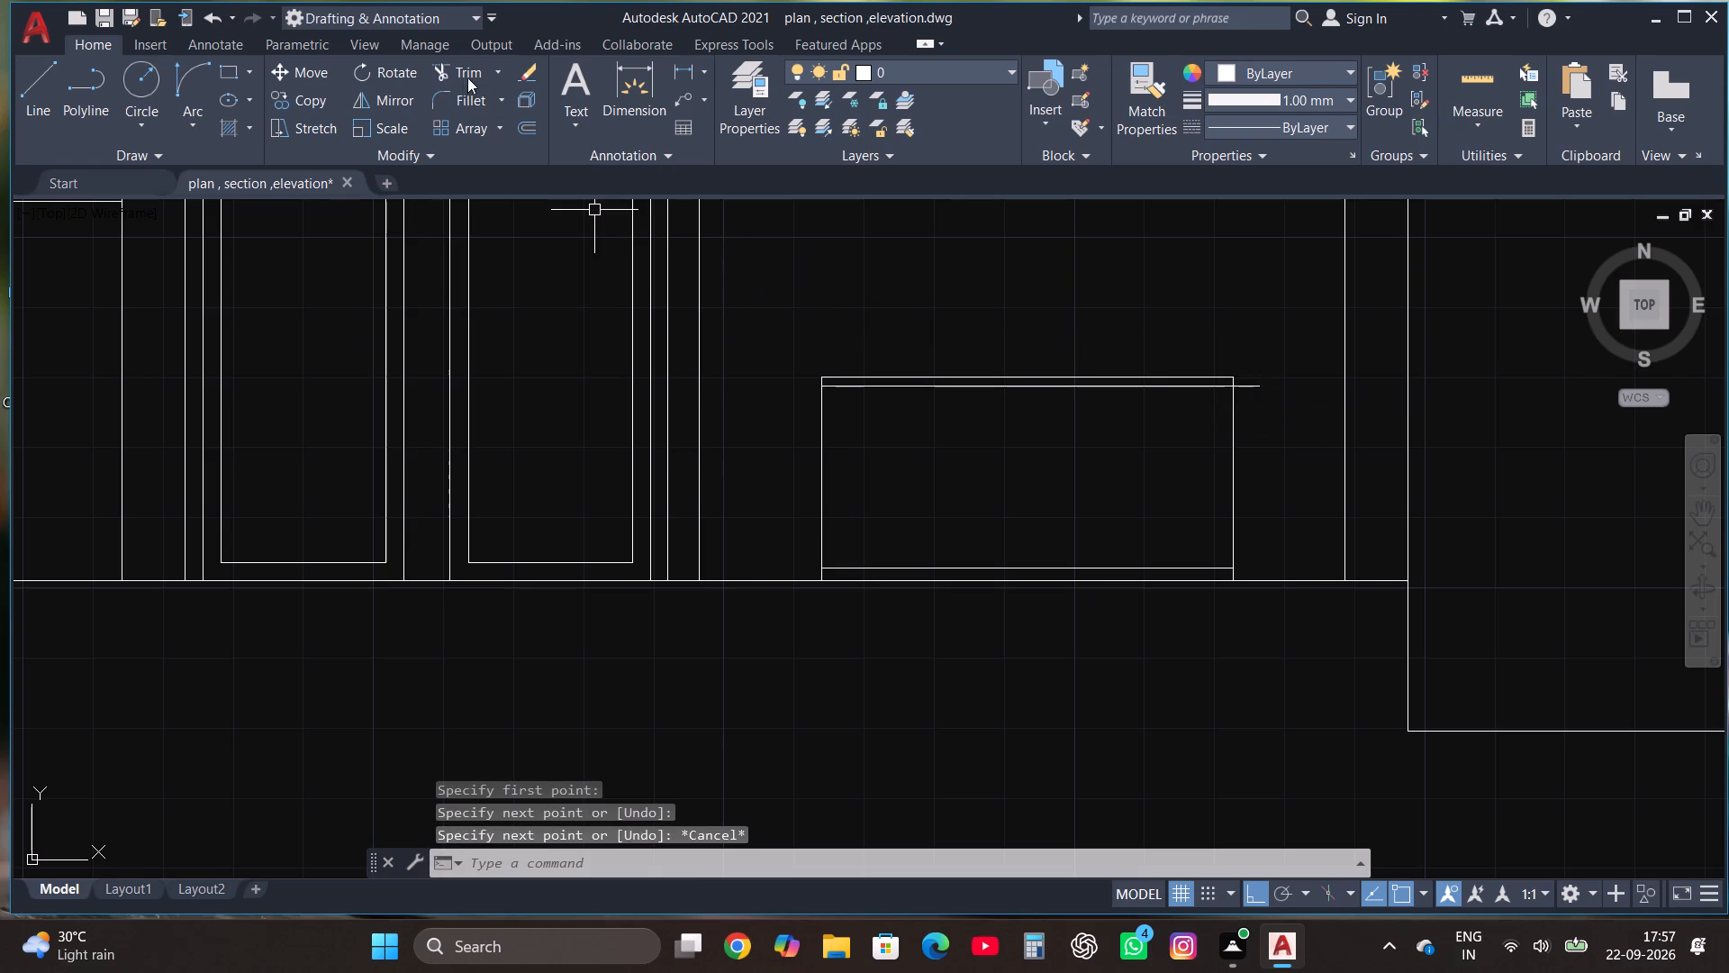
pyautogui.click(465, 71)
pyautogui.click(1250, 381)
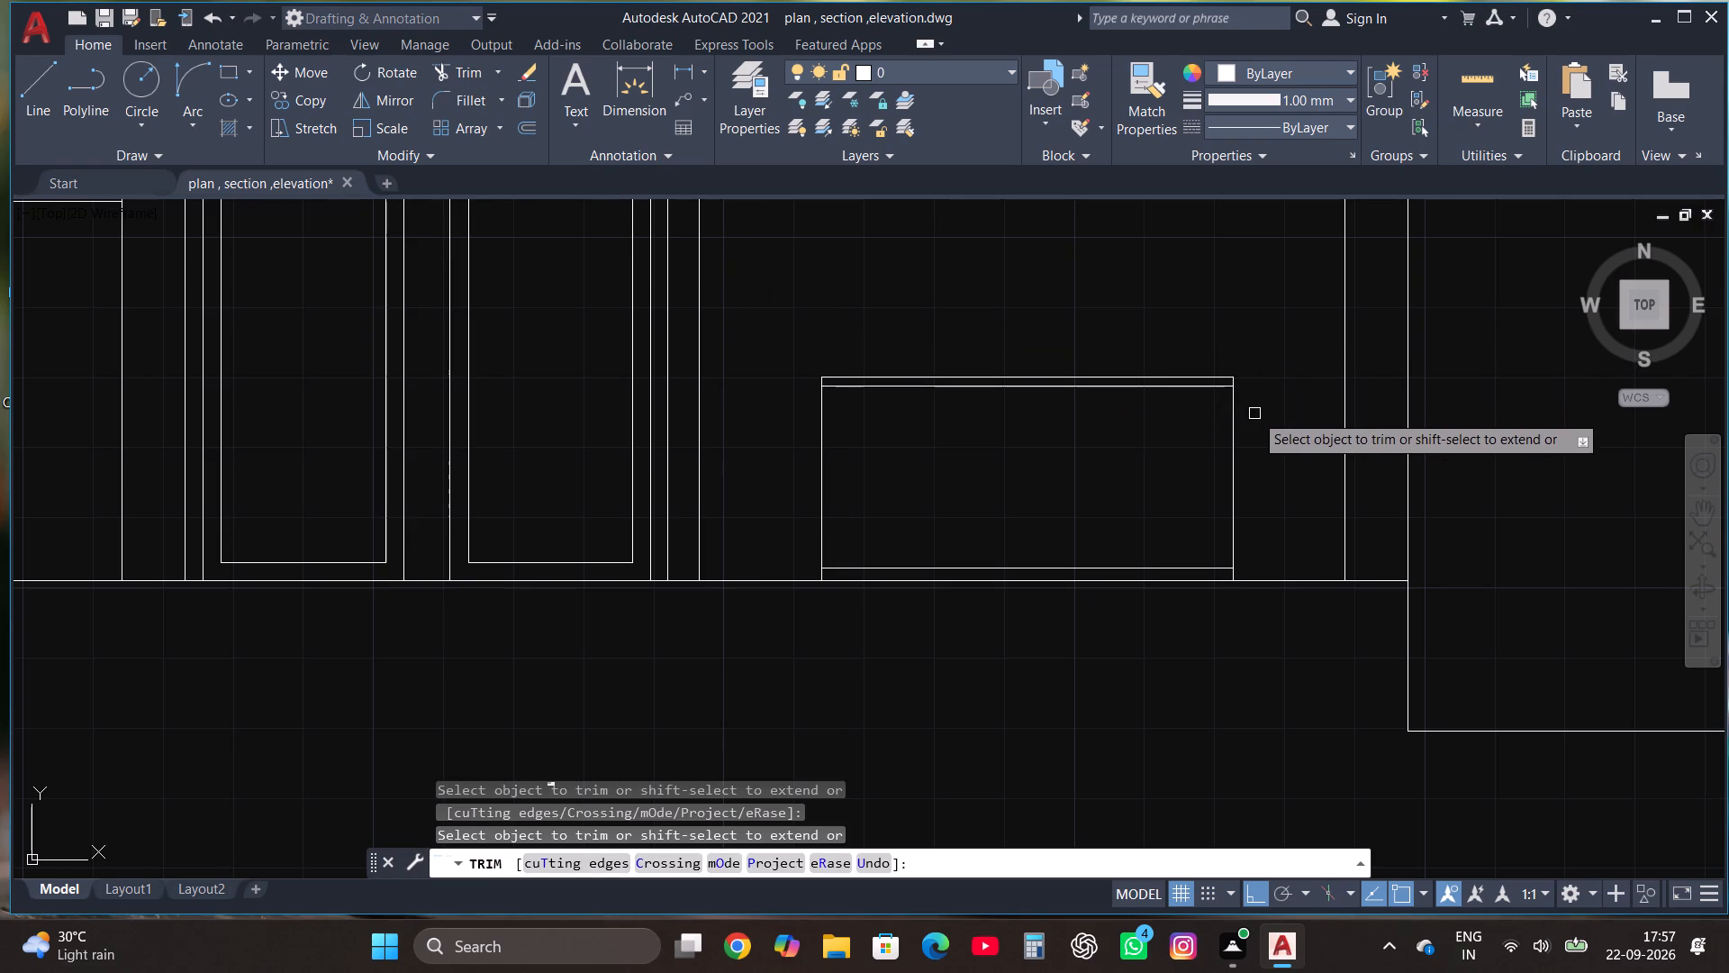
pyautogui.press('Escape')
# Draw a window rectangle about 9" wide and 5'-8" high within the ground storey's outer wall beside the furniture.
pyautogui.scroll(-2, 999, 549)
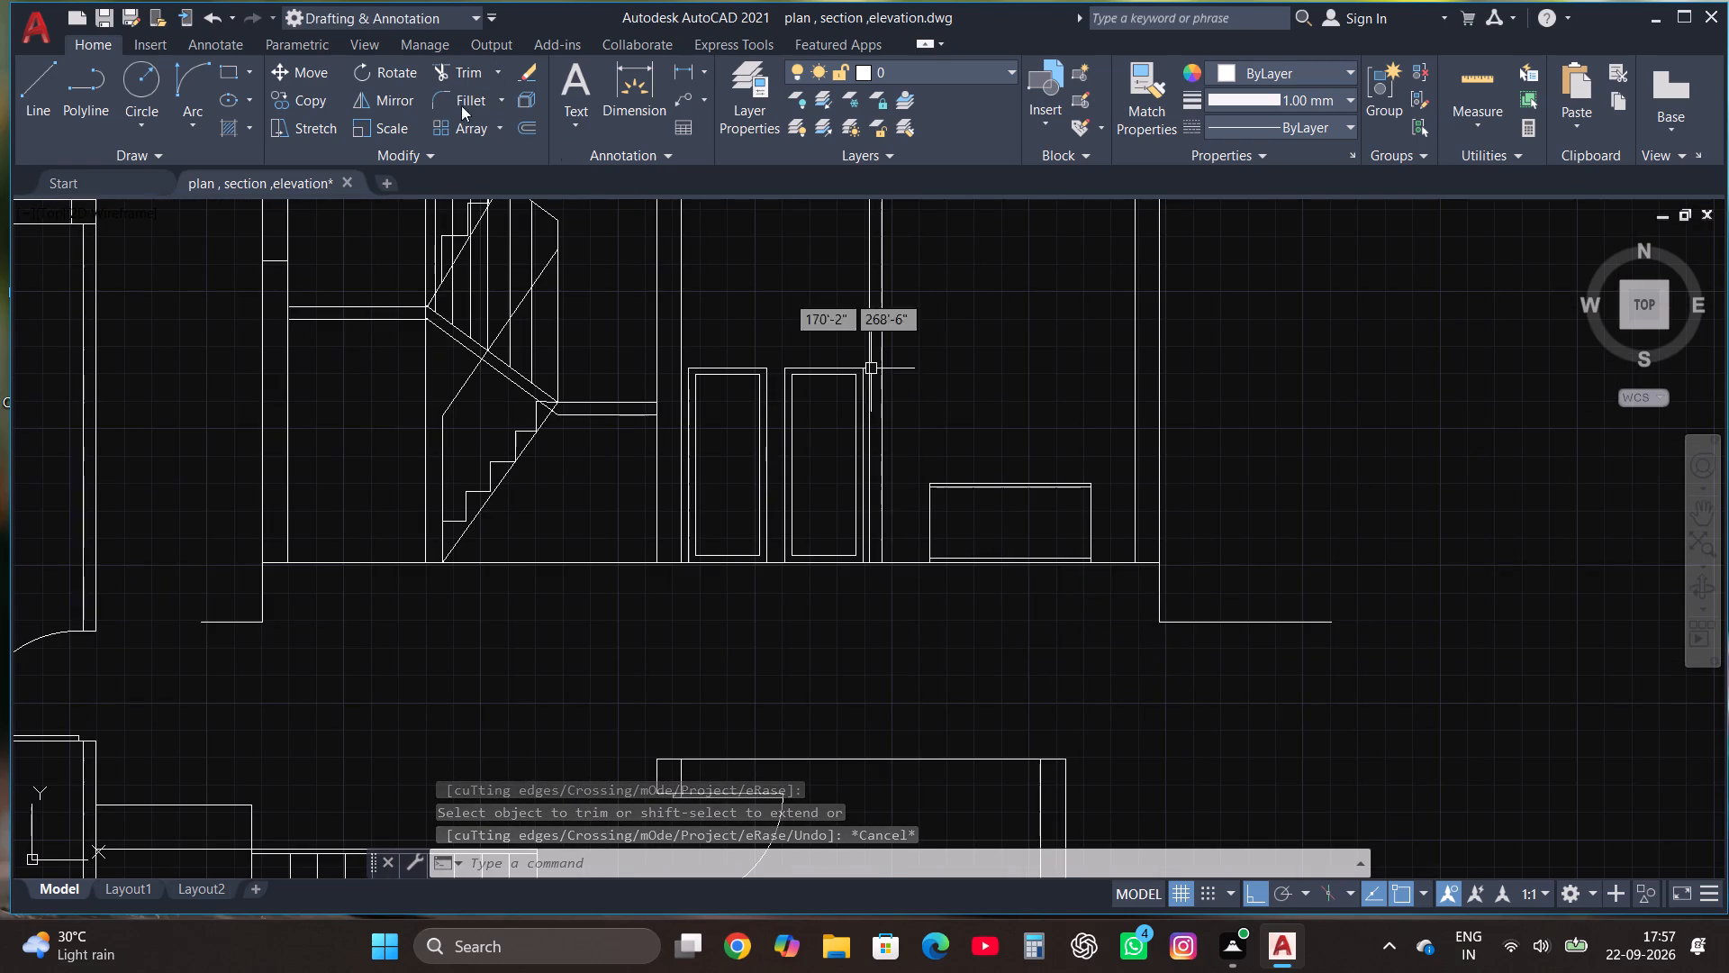
pyautogui.click(219, 74)
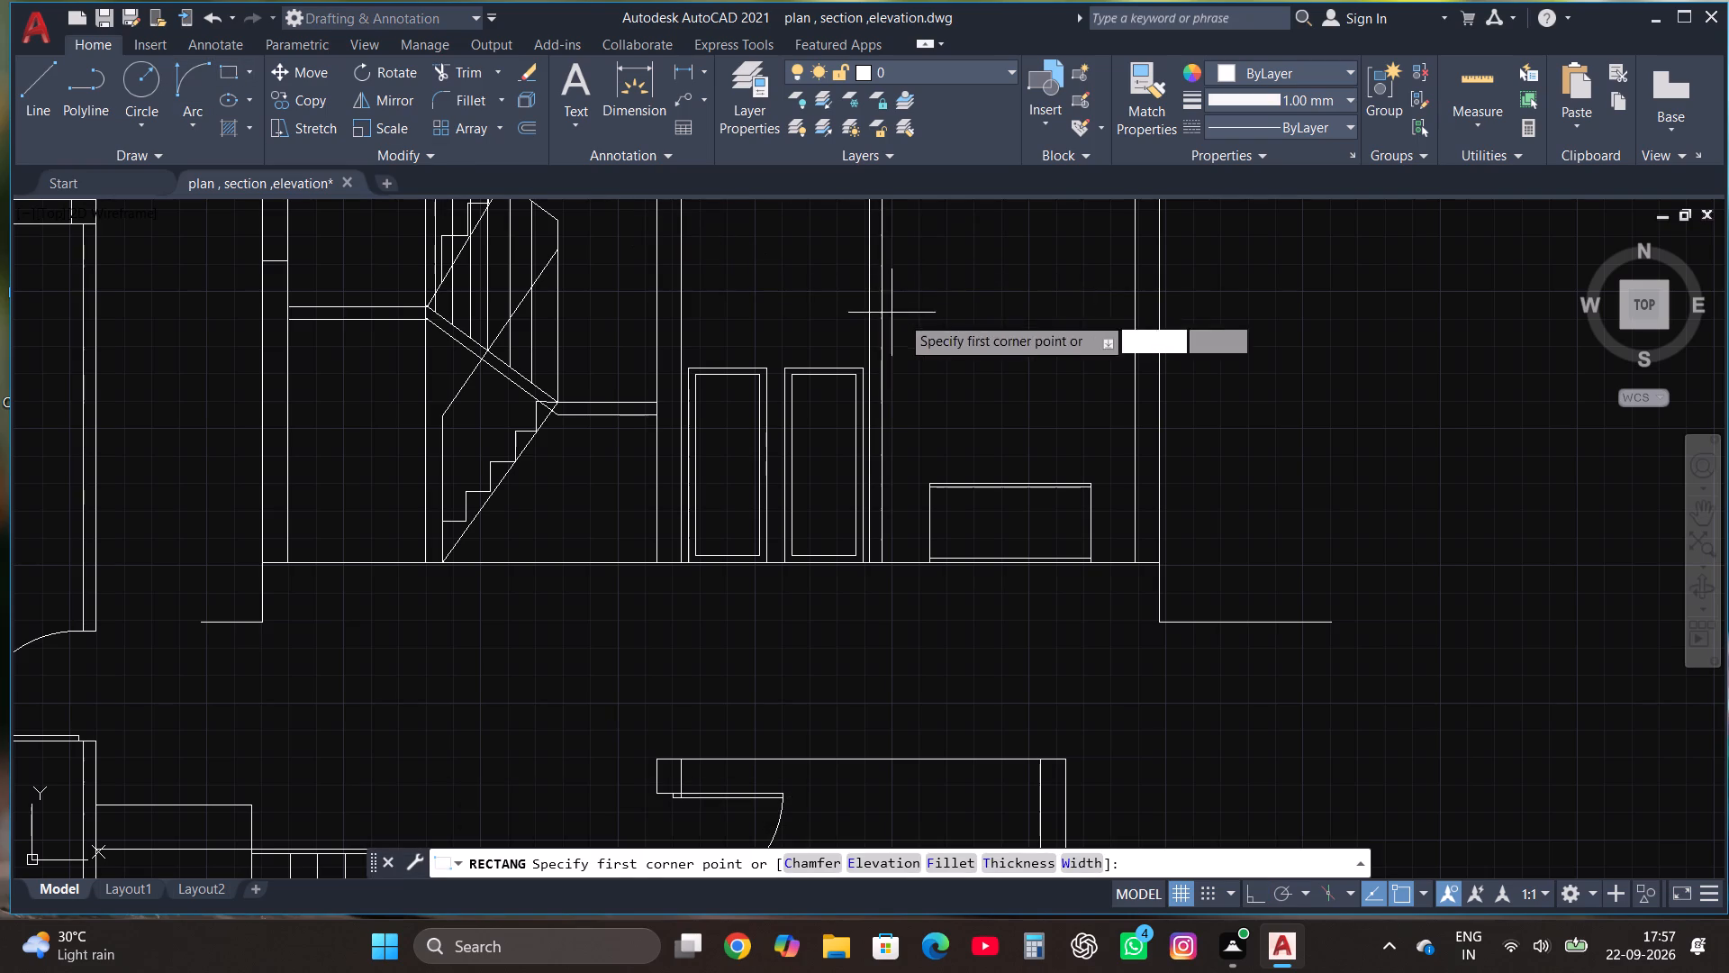
pyautogui.click(1132, 450)
pyautogui.scroll(-1, 1132, 450)
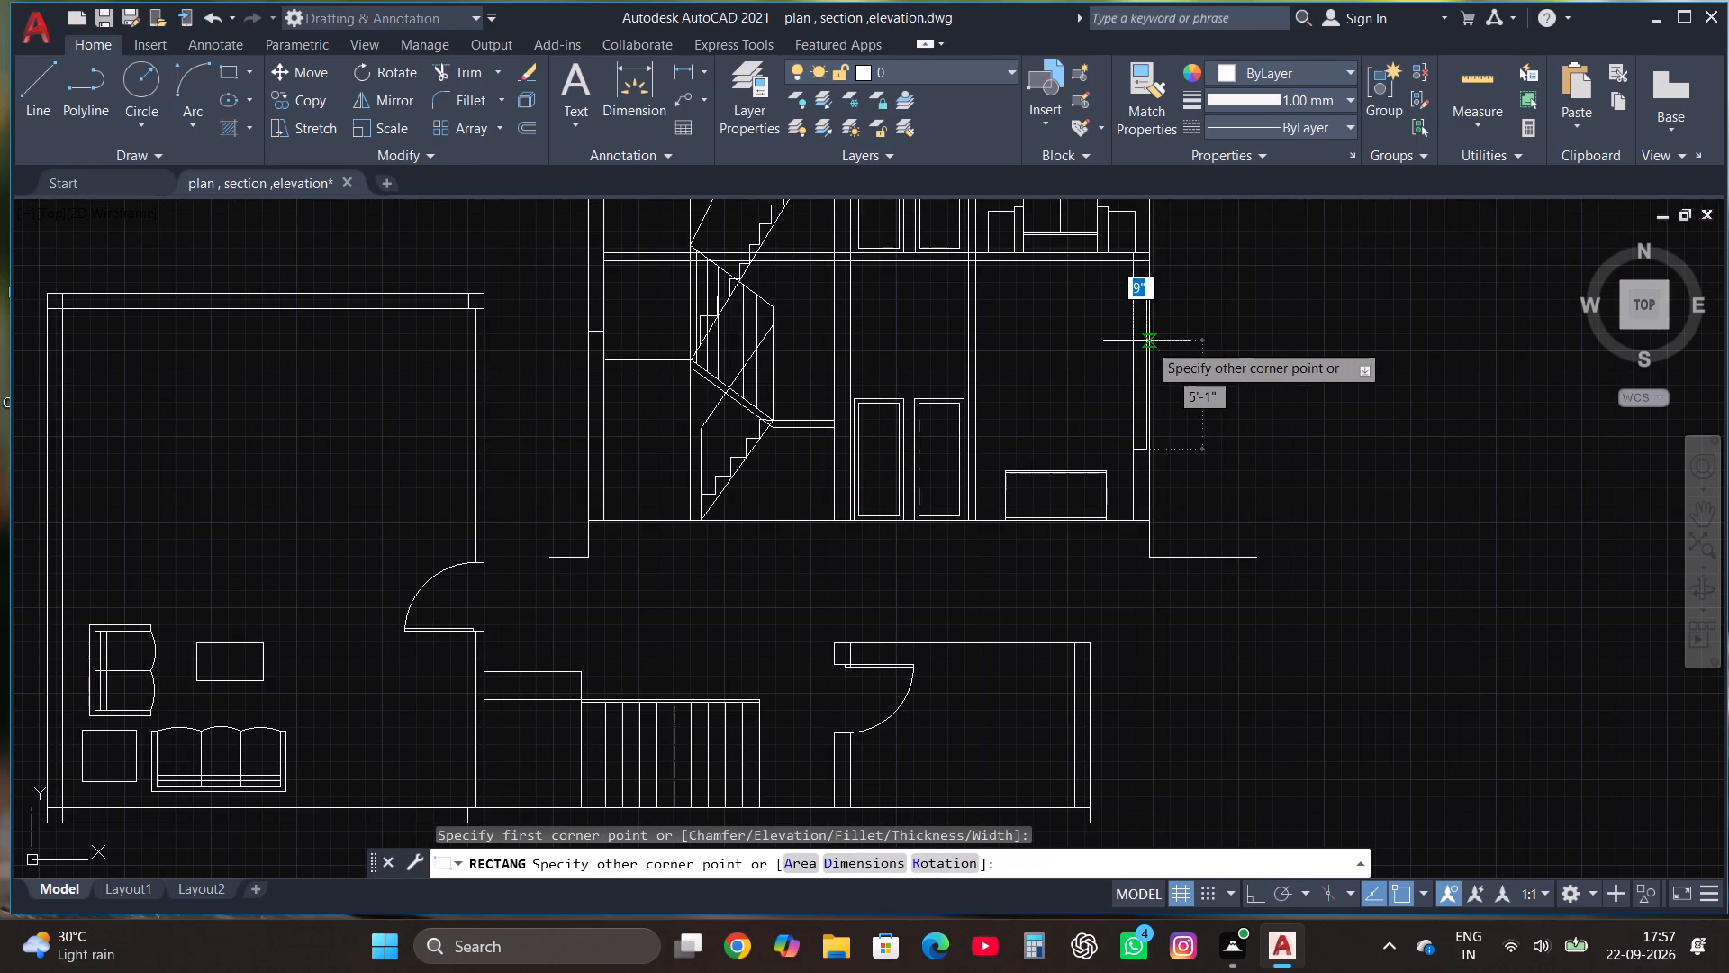
pyautogui.click(1147, 332)
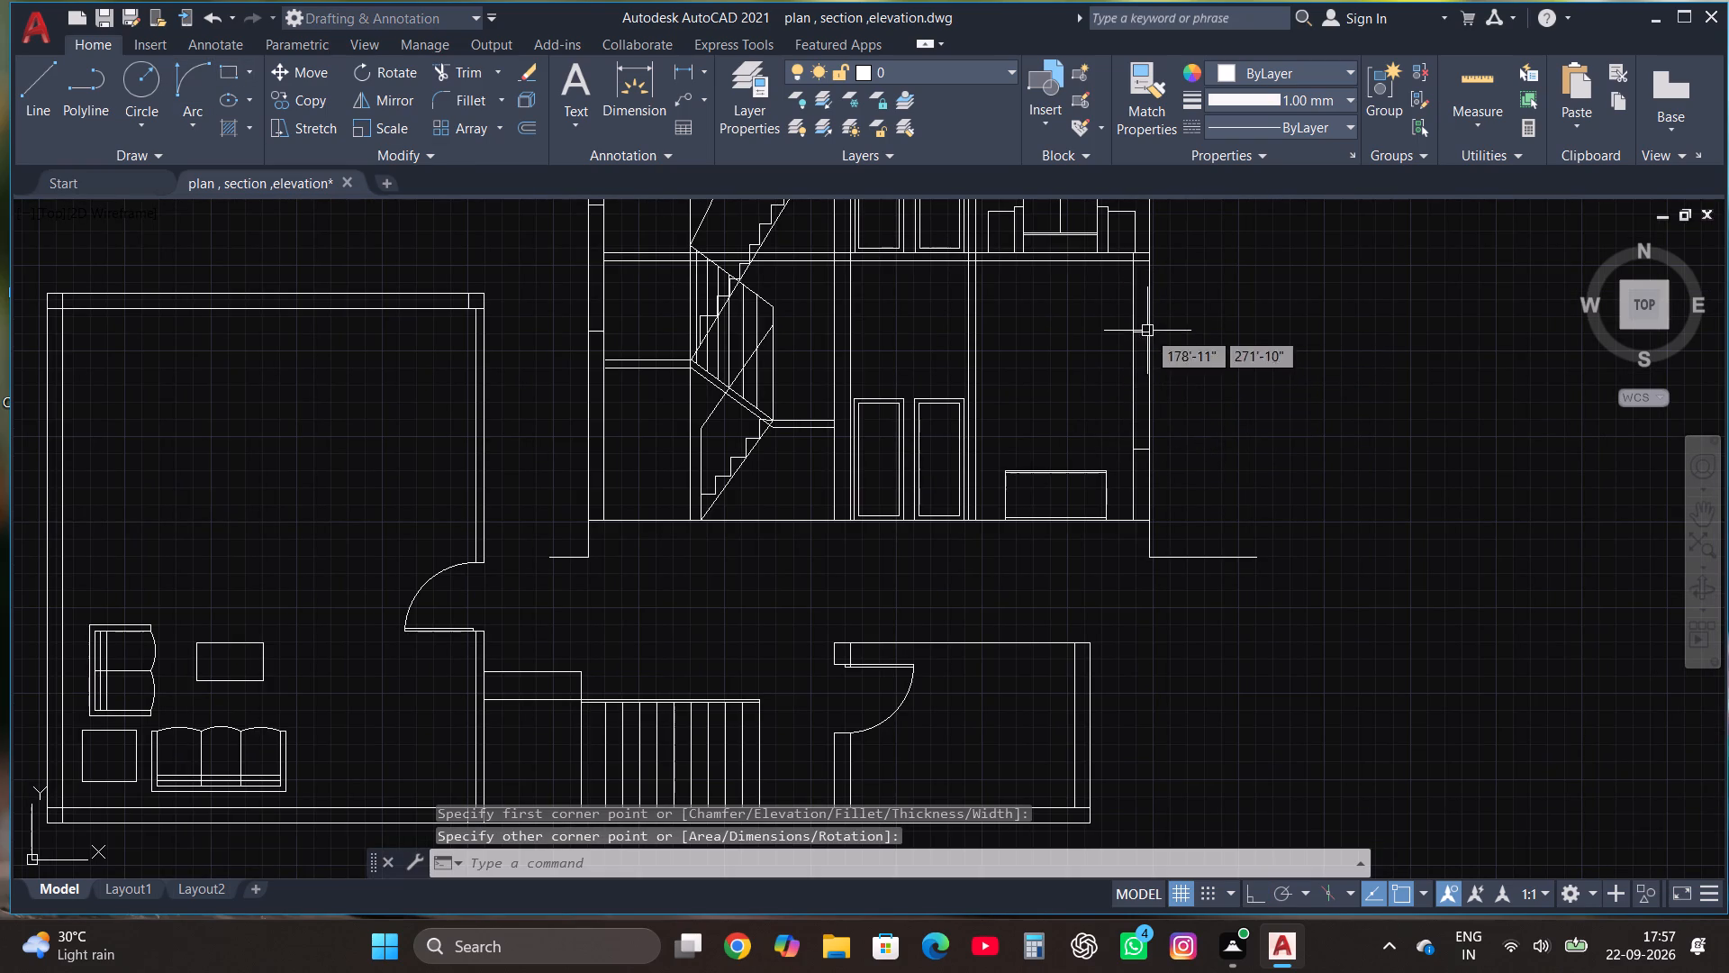
# Draw a vertical centre line about 5'-8" long through the window rectangle, from its top edge to its bottom edge.
pyautogui.click(41, 68)
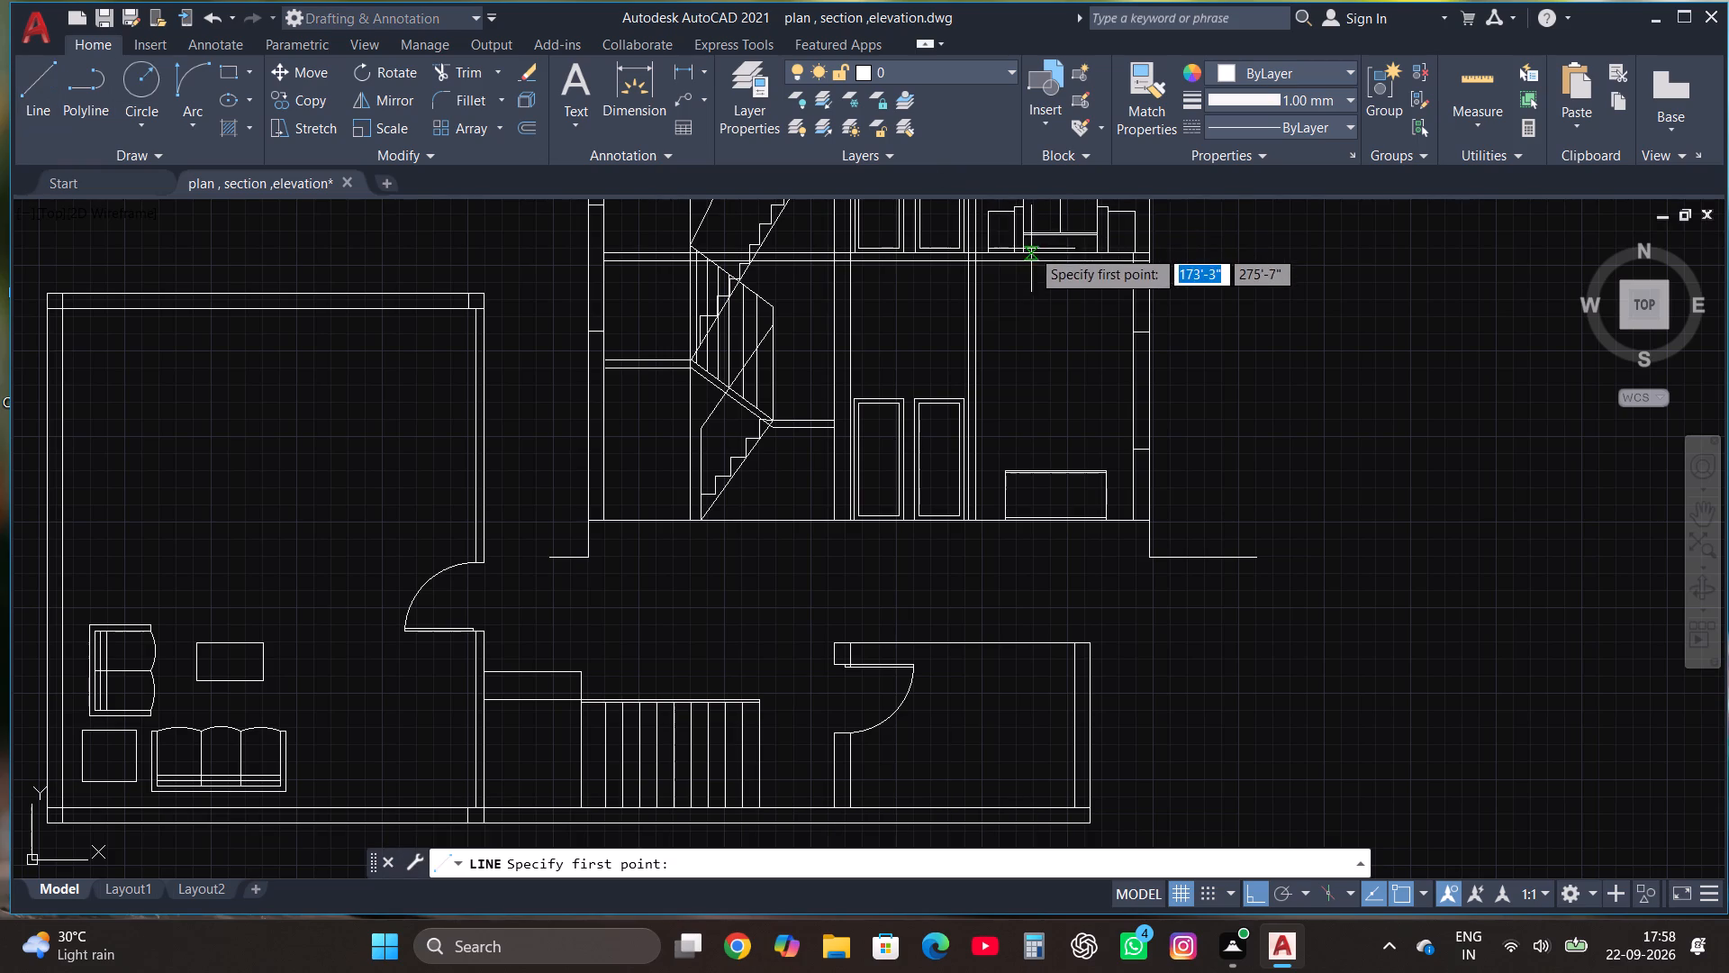
pyautogui.scroll(1, 1031, 249)
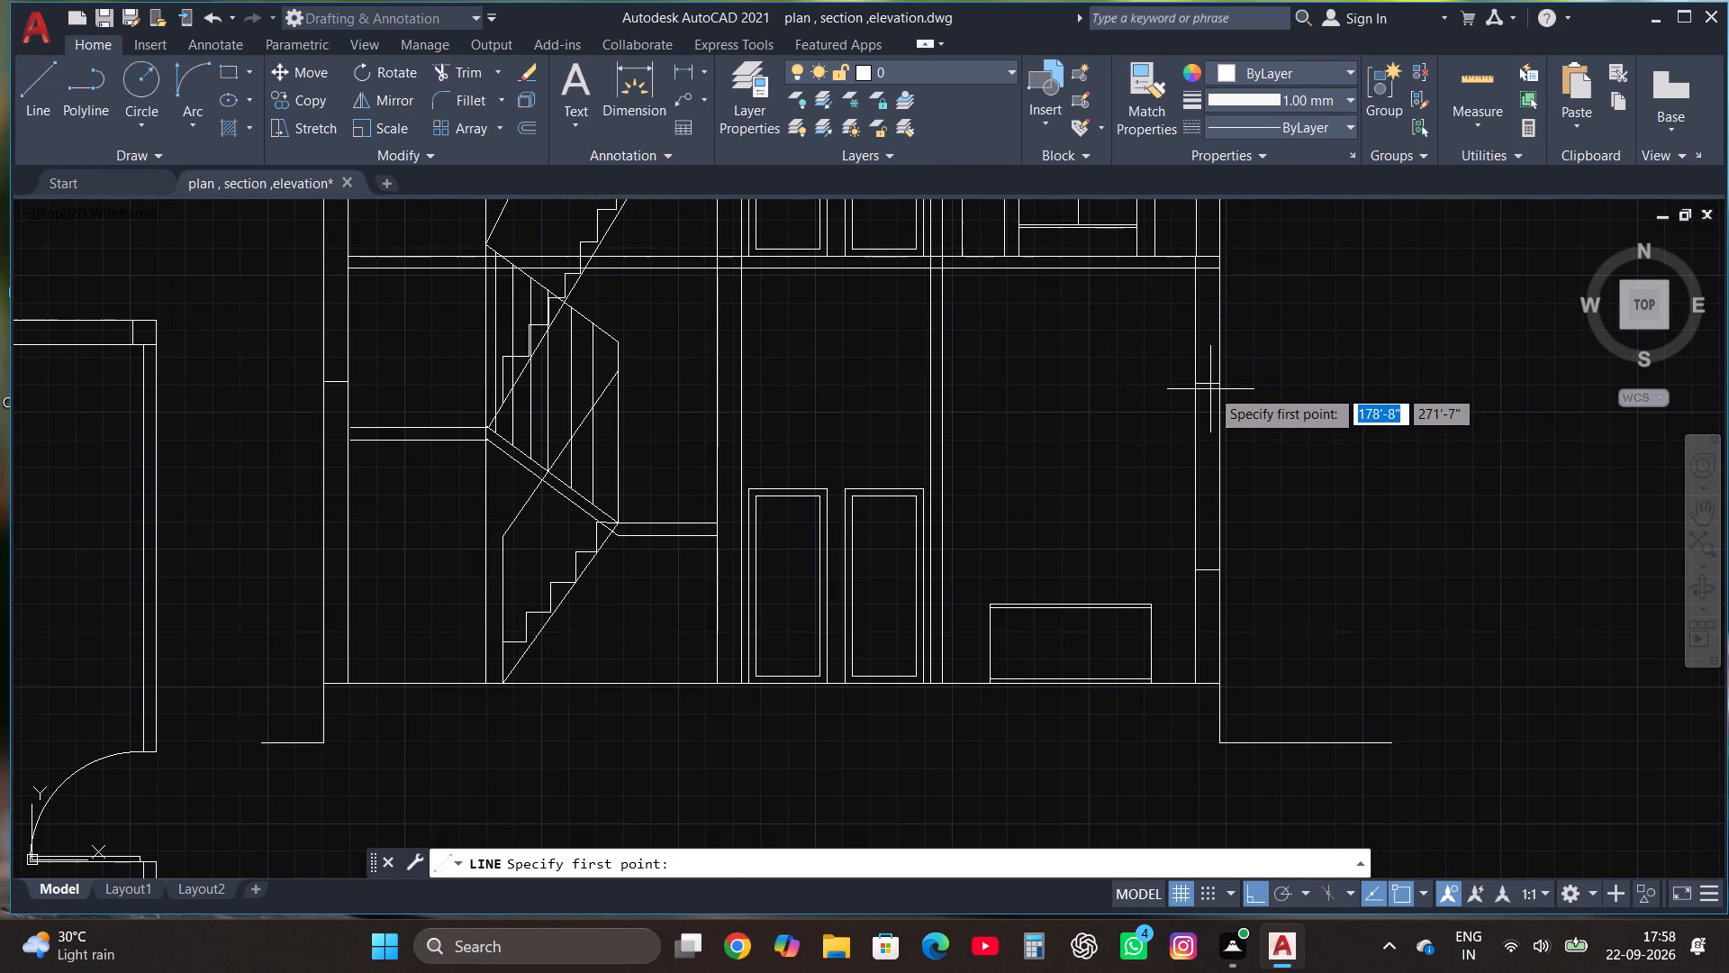
pyautogui.click(1208, 384)
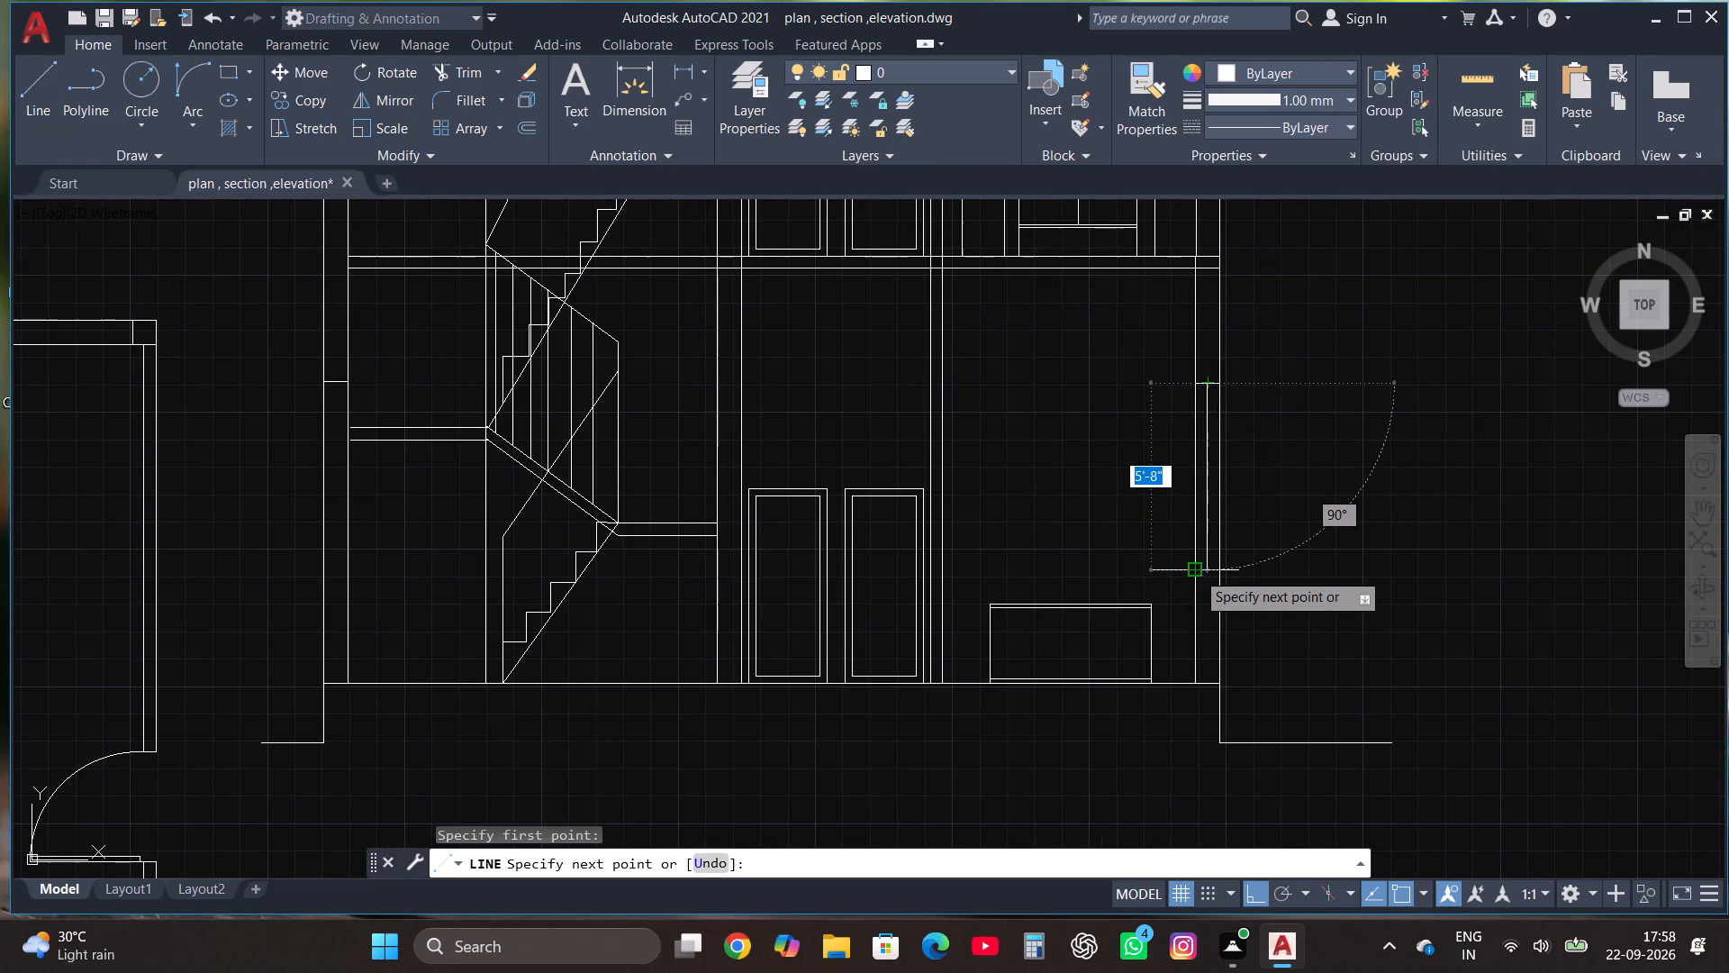
pyautogui.click(1203, 569)
pyautogui.press('Escape')
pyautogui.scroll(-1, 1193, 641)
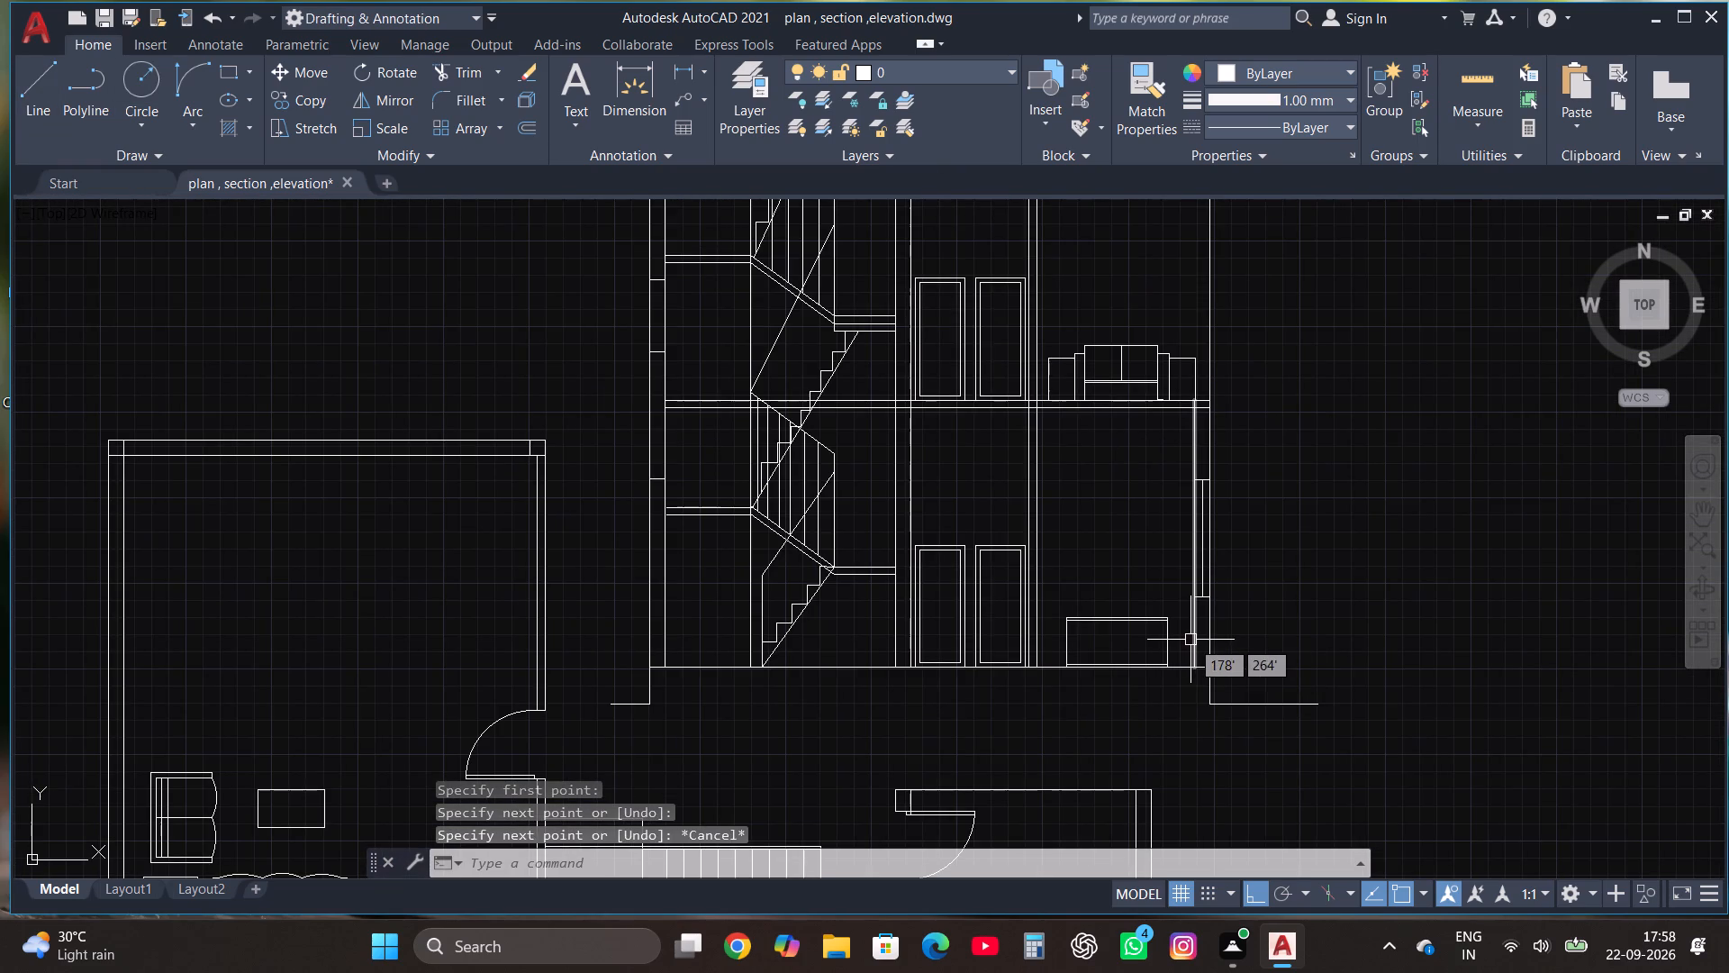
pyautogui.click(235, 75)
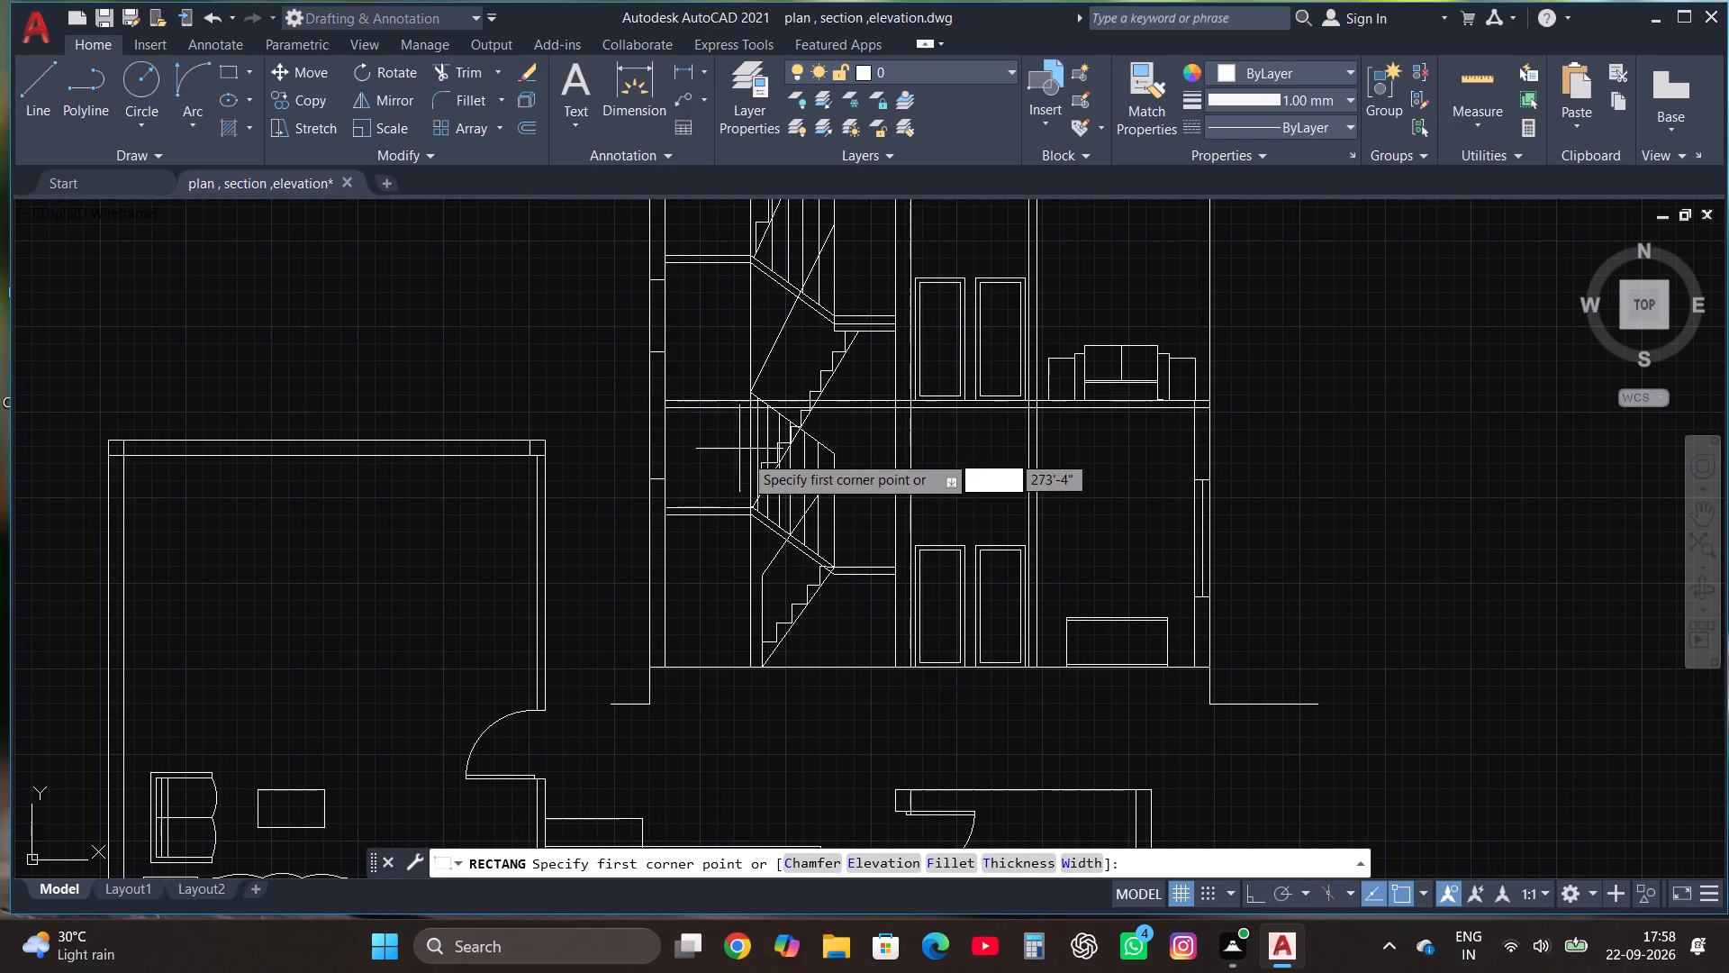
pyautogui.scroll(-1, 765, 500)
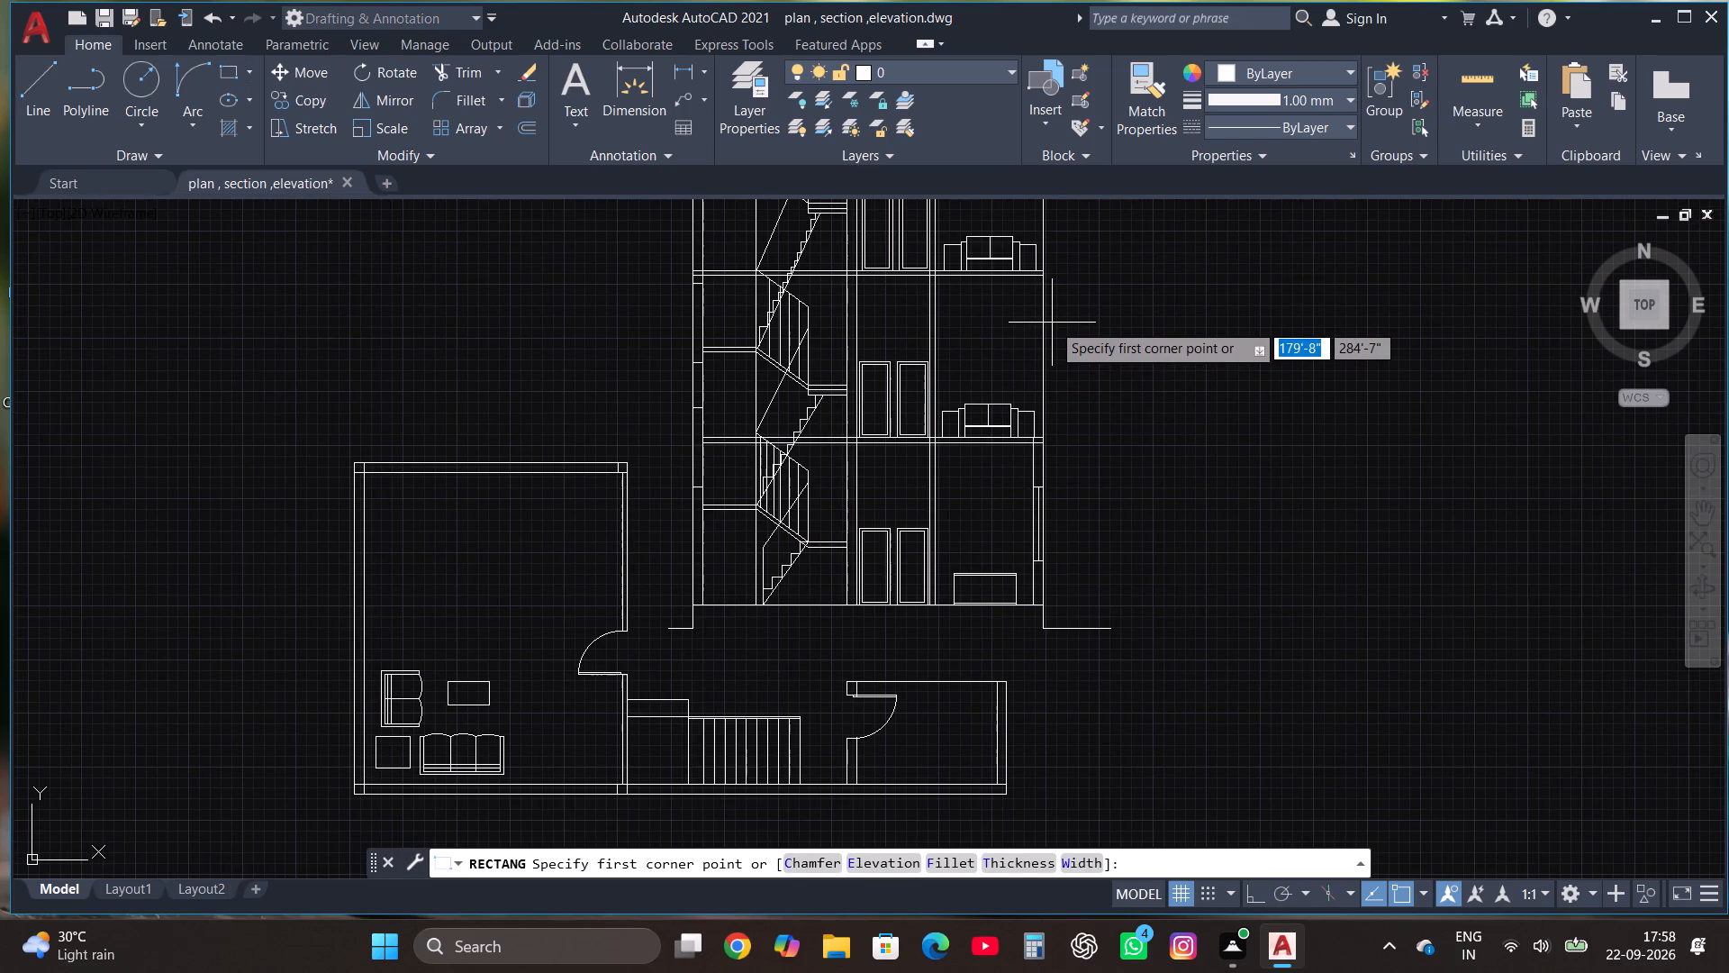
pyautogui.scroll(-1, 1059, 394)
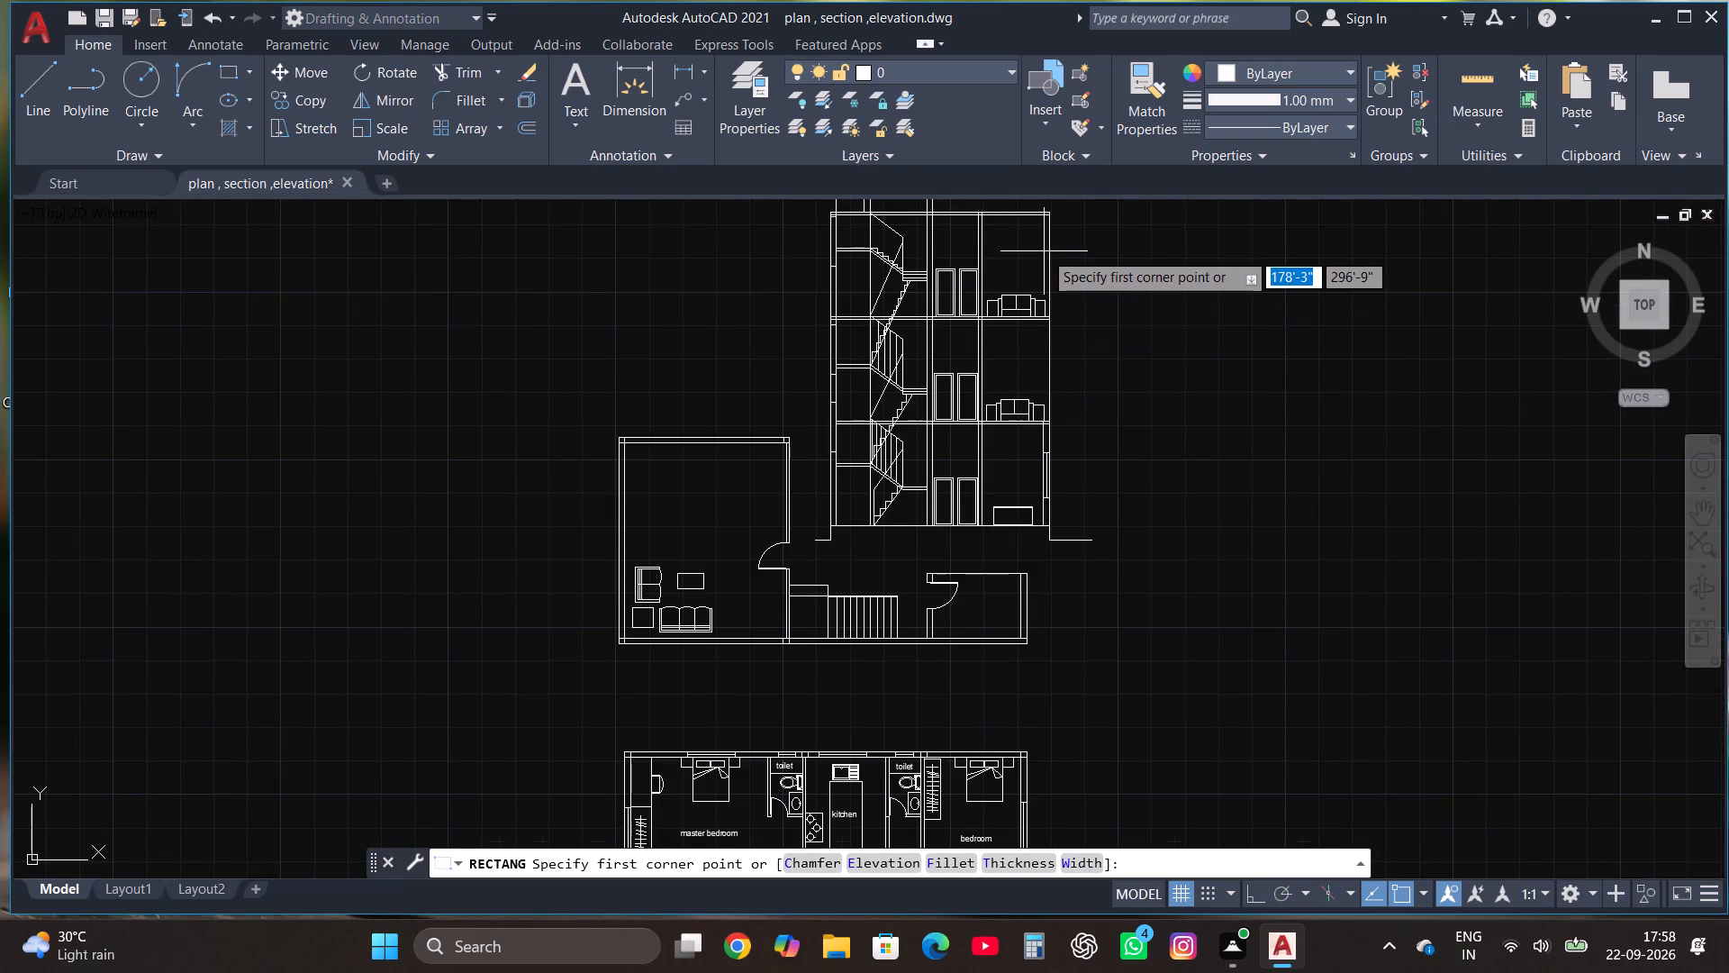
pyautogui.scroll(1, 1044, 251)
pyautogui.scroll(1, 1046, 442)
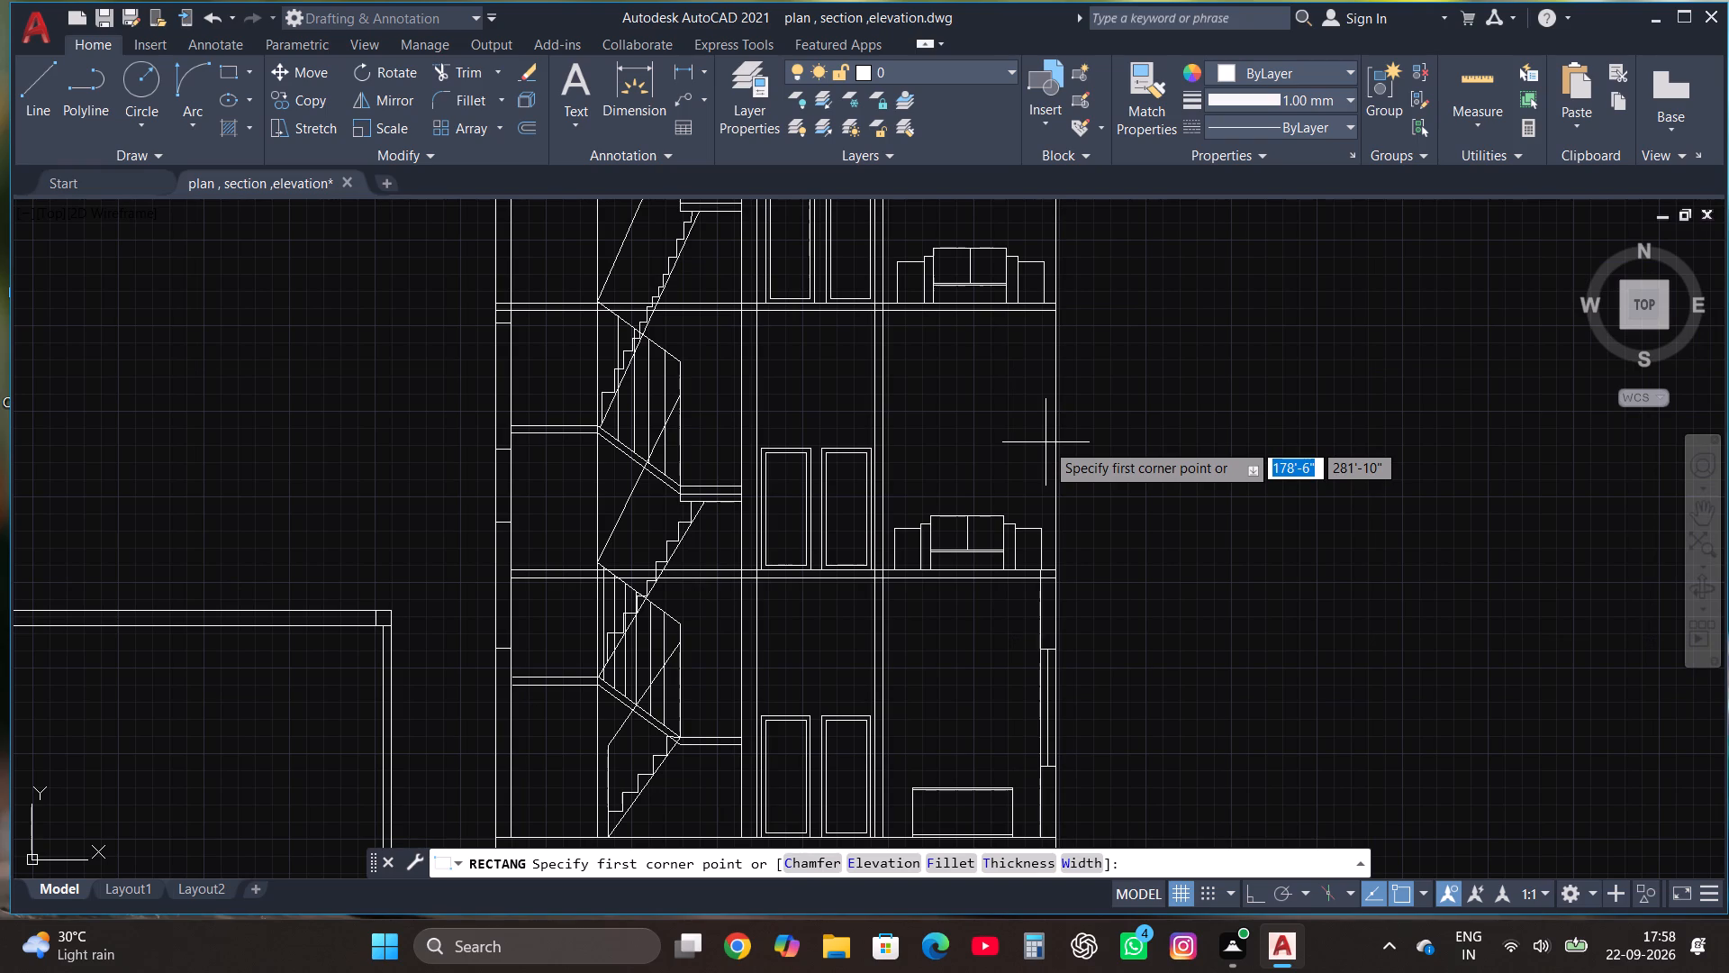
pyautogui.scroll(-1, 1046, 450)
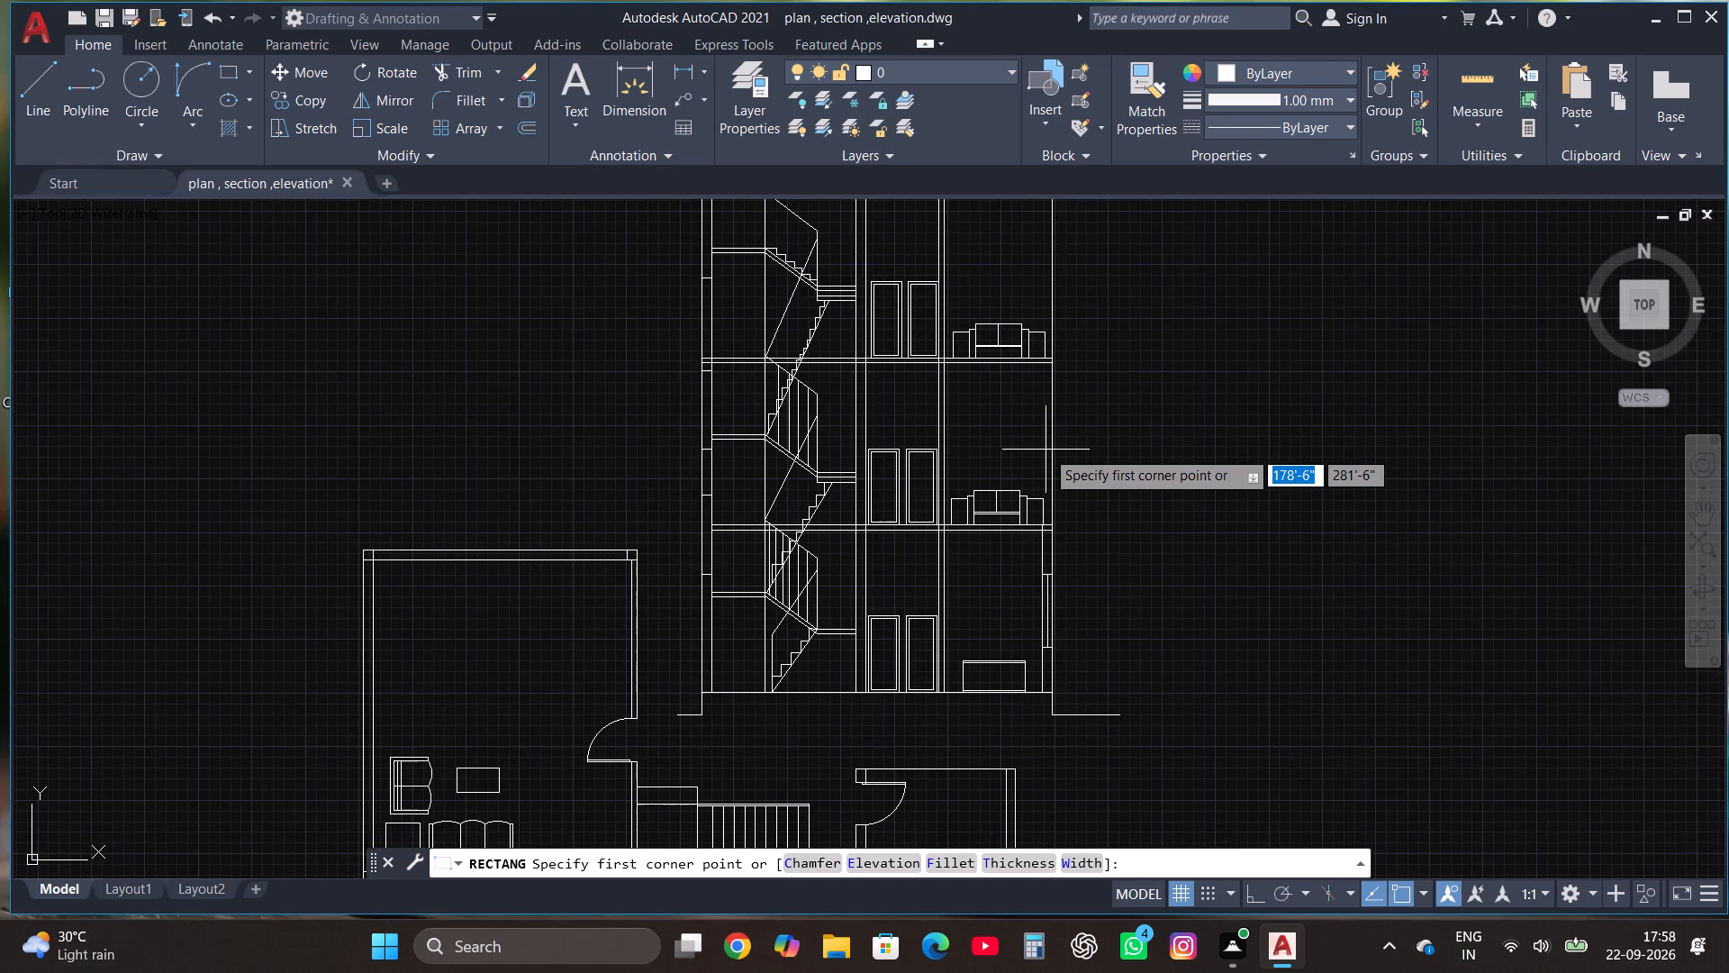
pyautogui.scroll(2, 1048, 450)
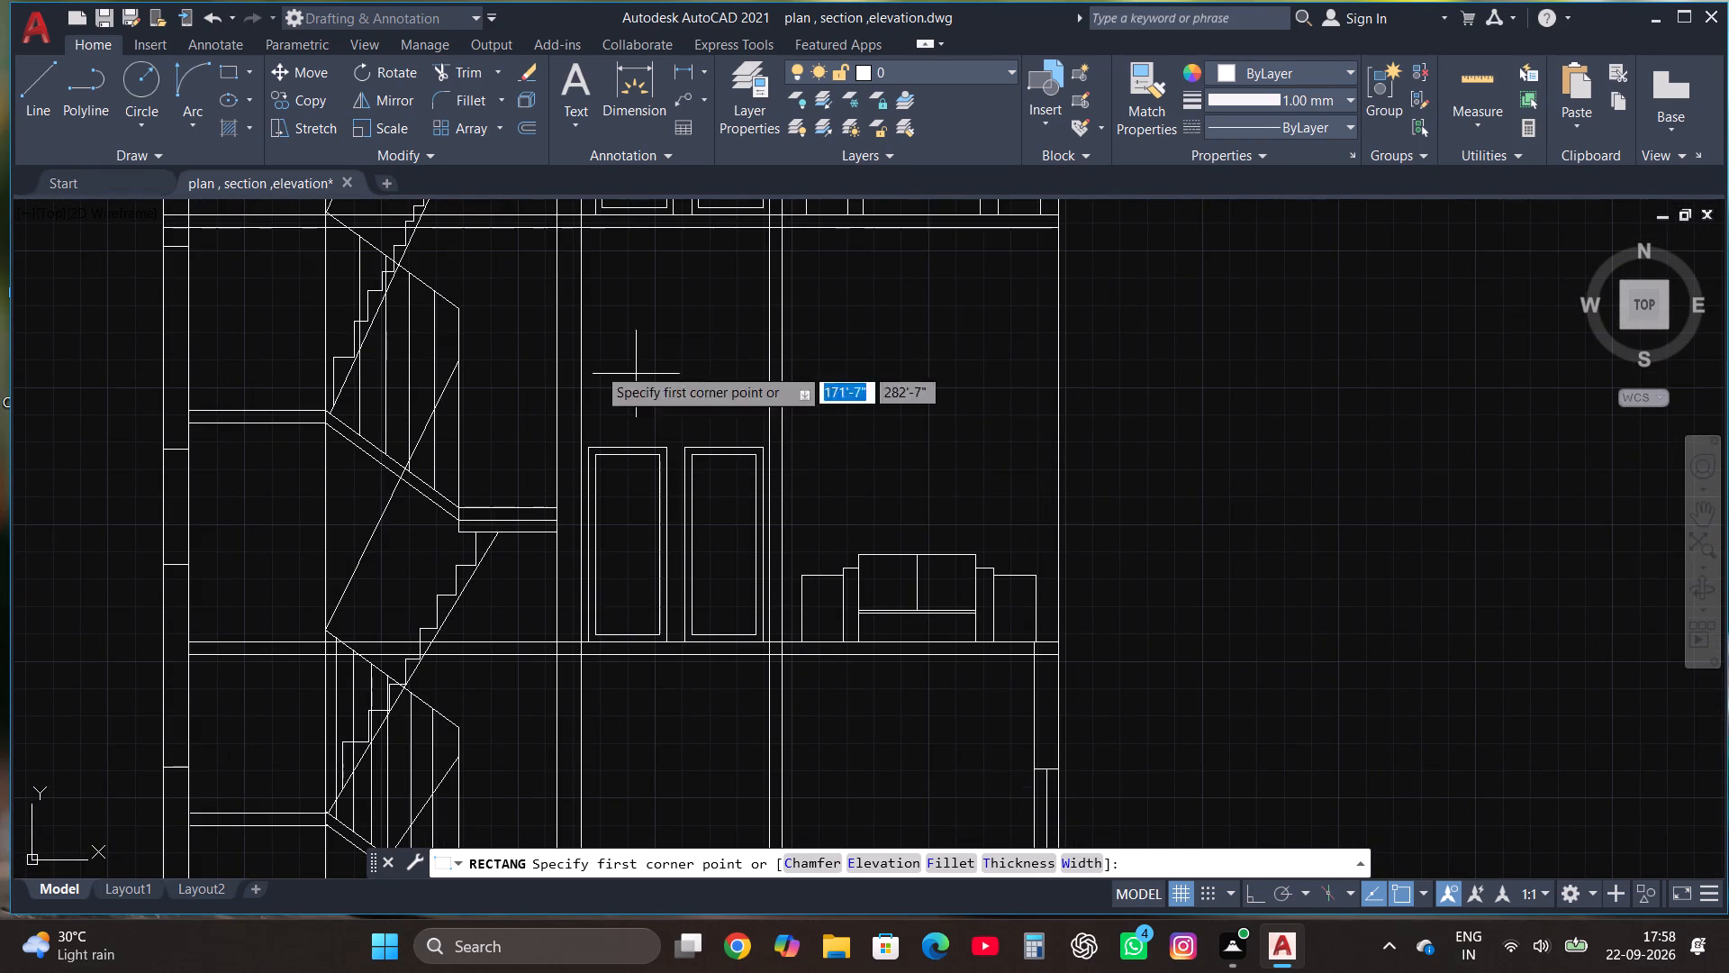
# Draw the outer wall's inner face about 28' up from the first-floor slab, then cap it across and continue about 3' down the outer face.
pyautogui.click(24, 93)
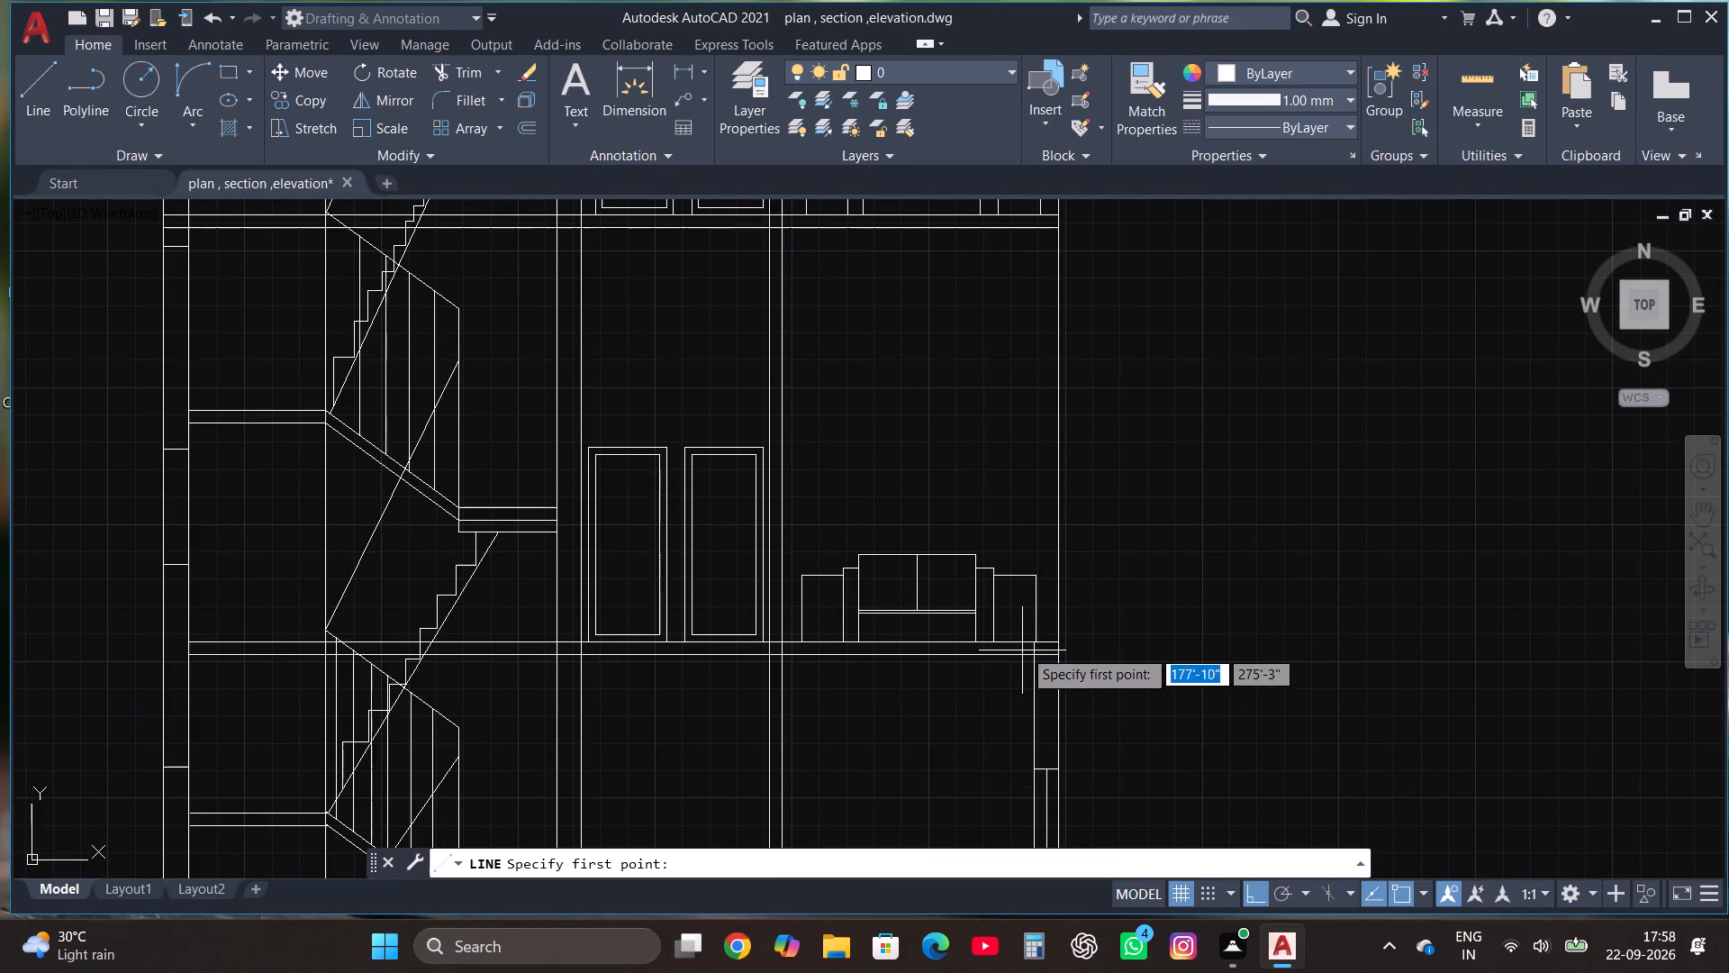
pyautogui.click(1035, 641)
pyautogui.scroll(-3, 1036, 641)
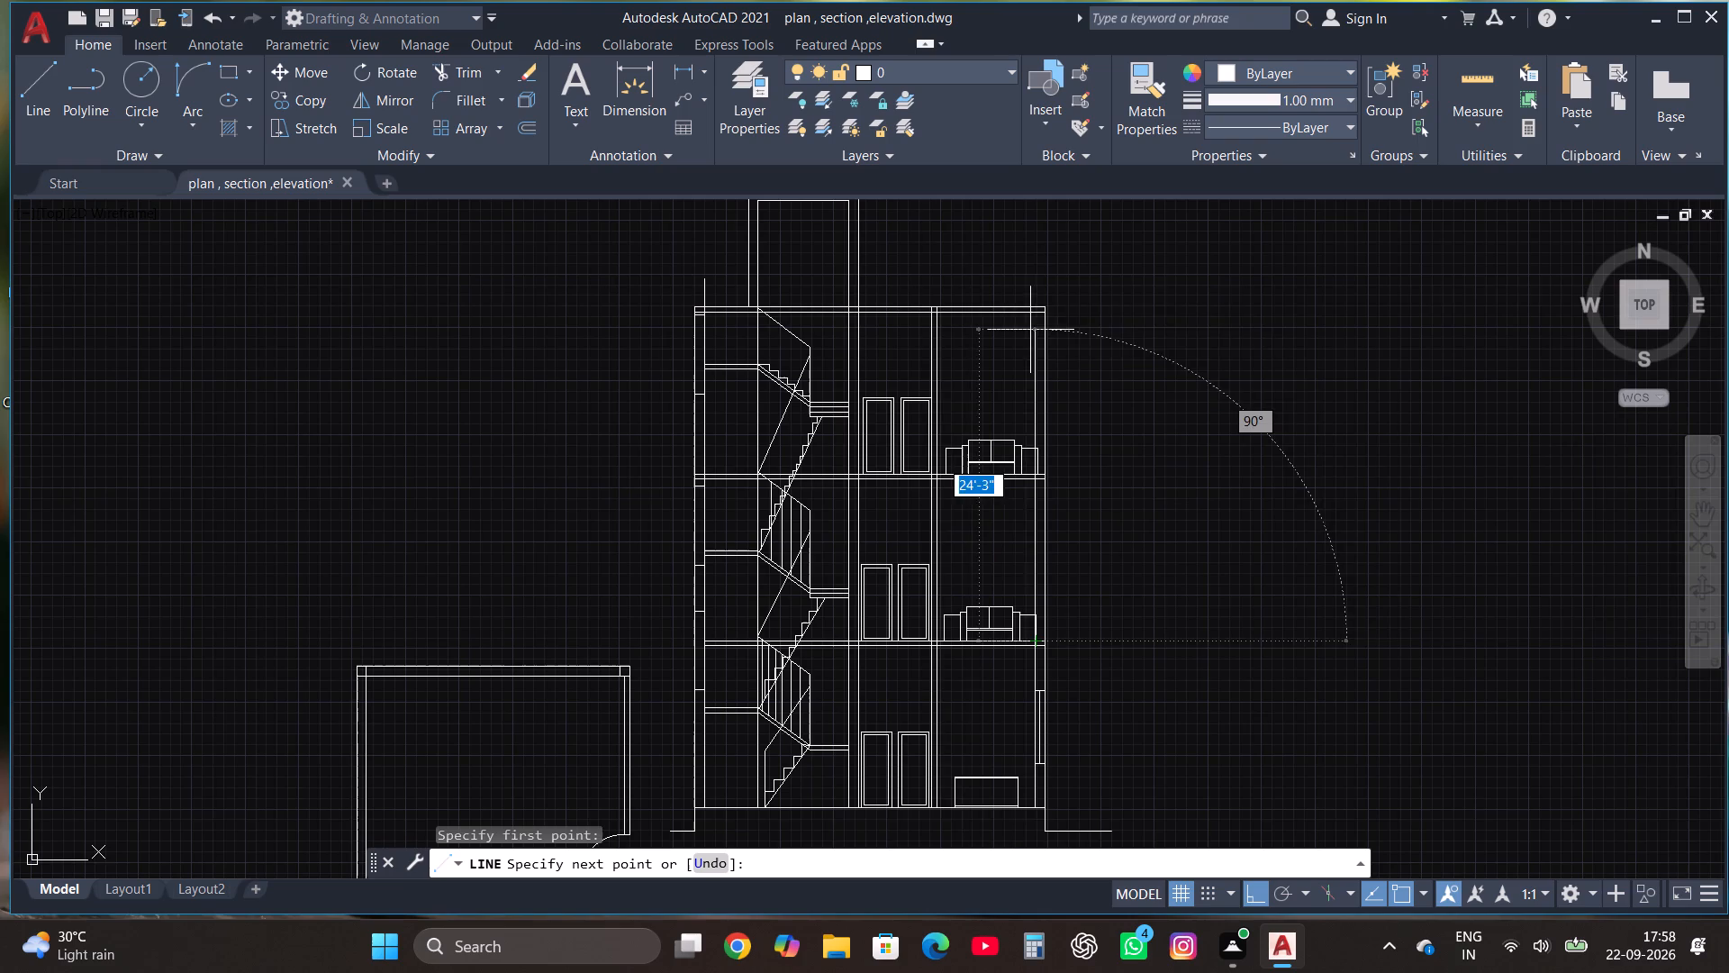
pyautogui.scroll(2, 1018, 266)
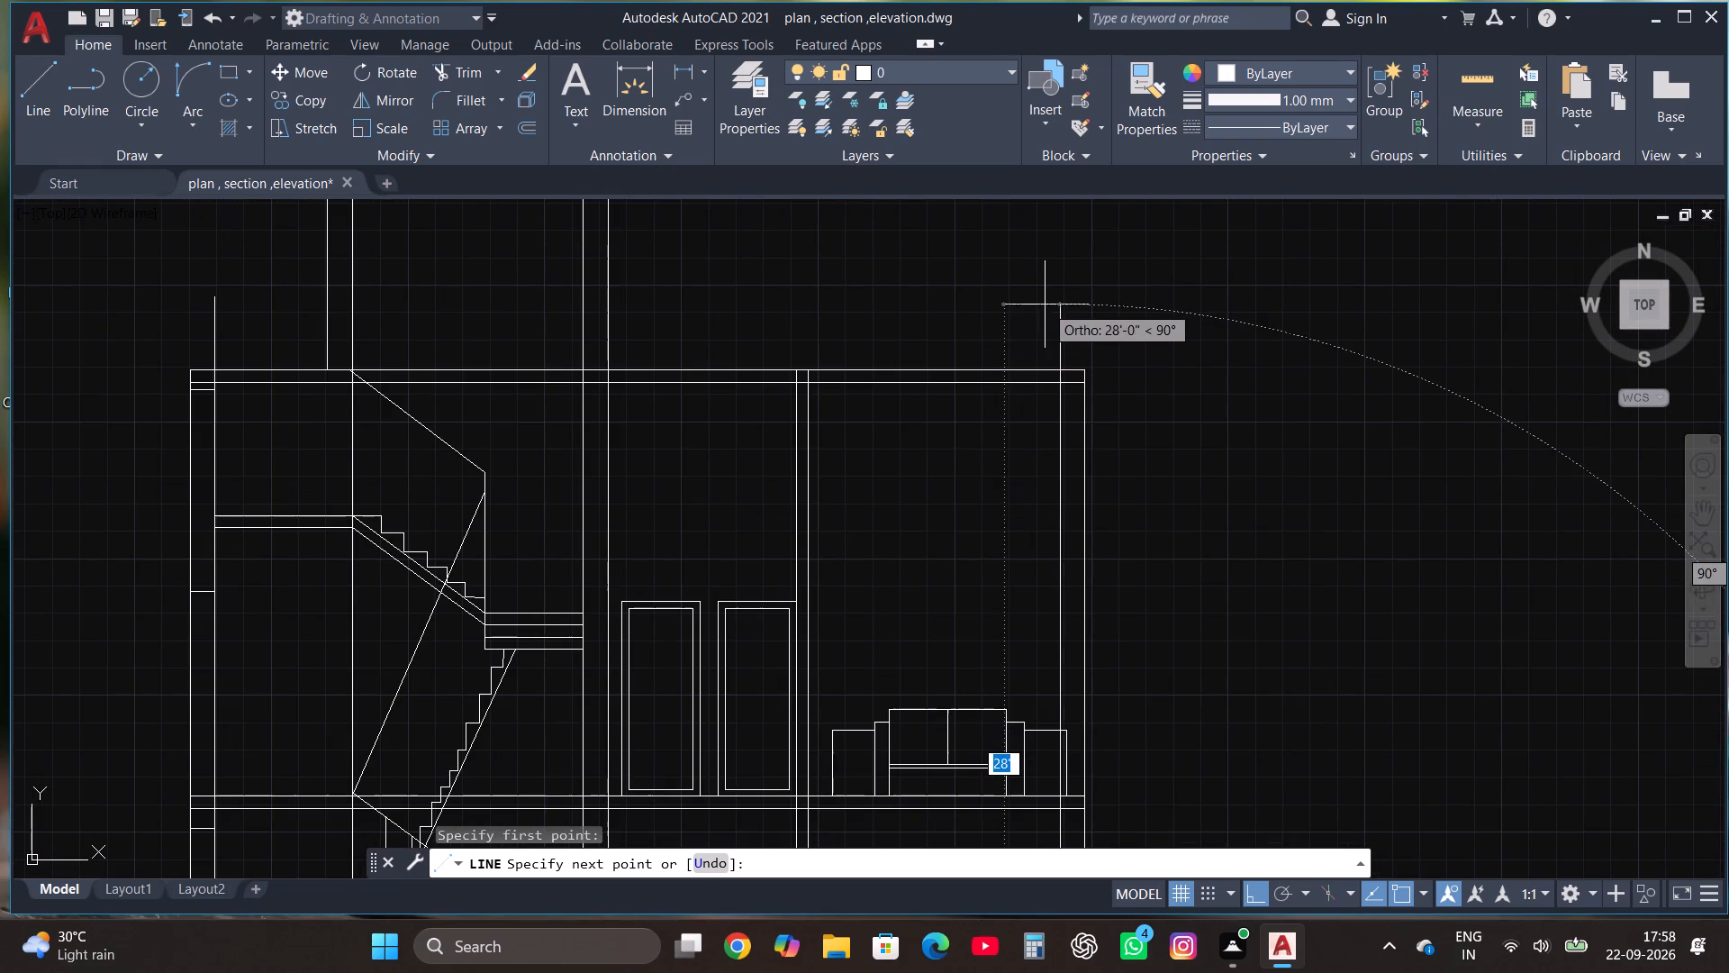
pyautogui.click(1043, 296)
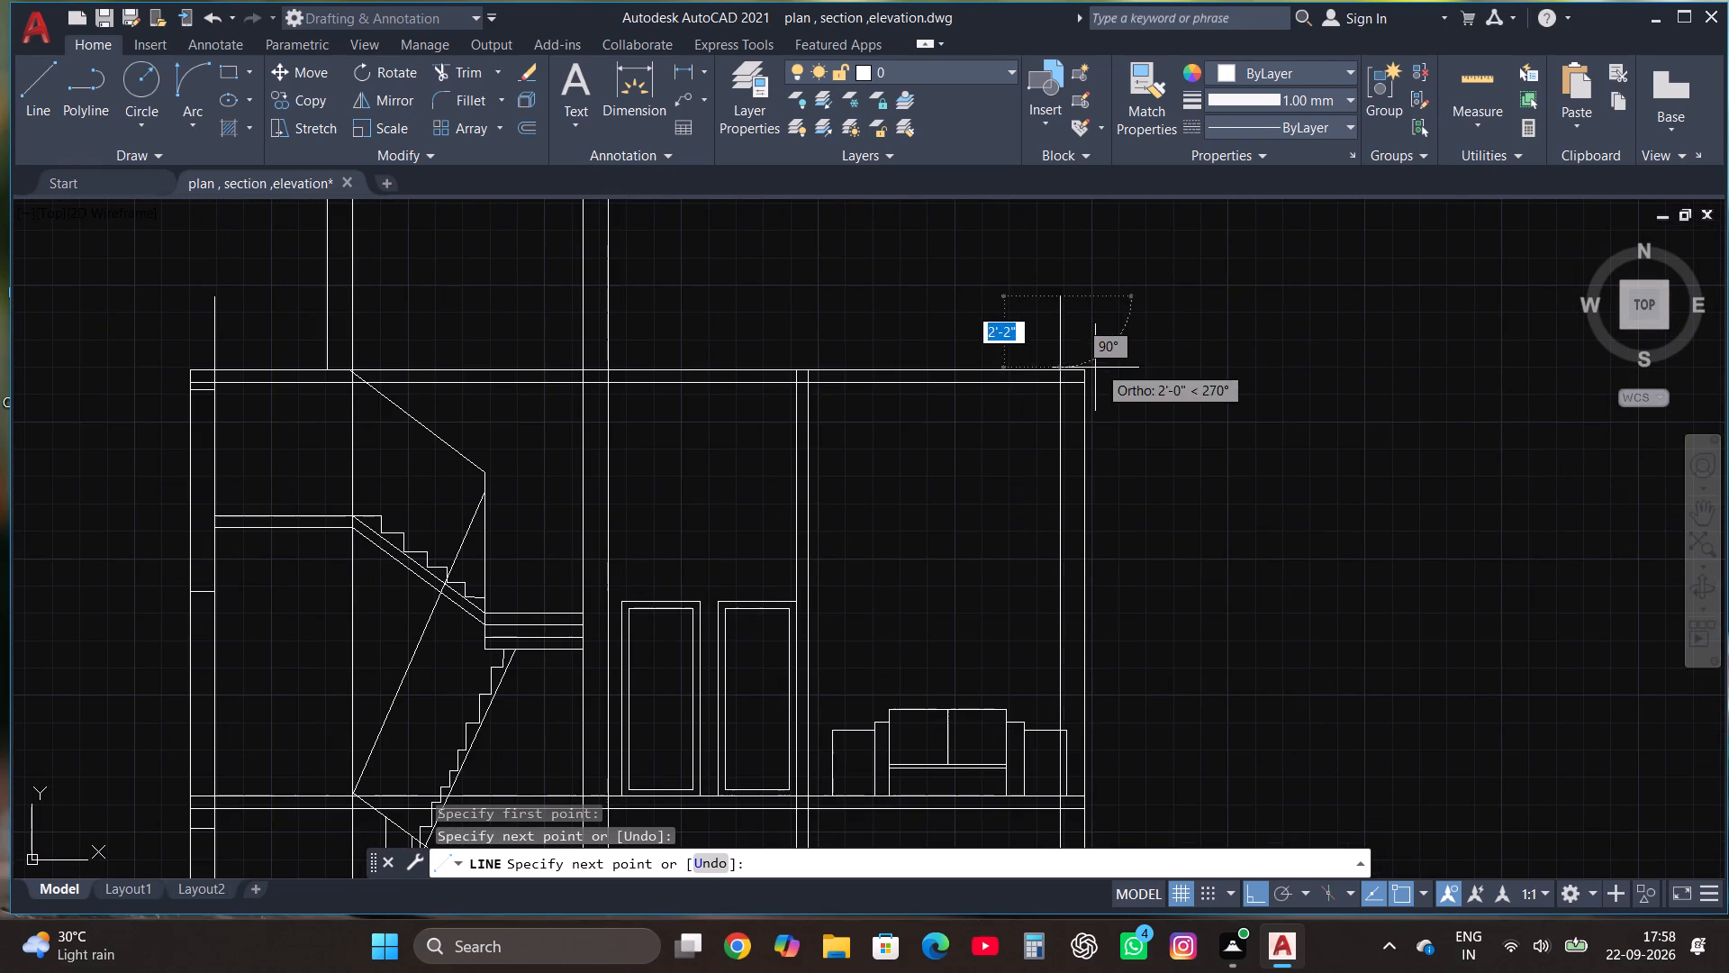
pyautogui.click(1082, 313)
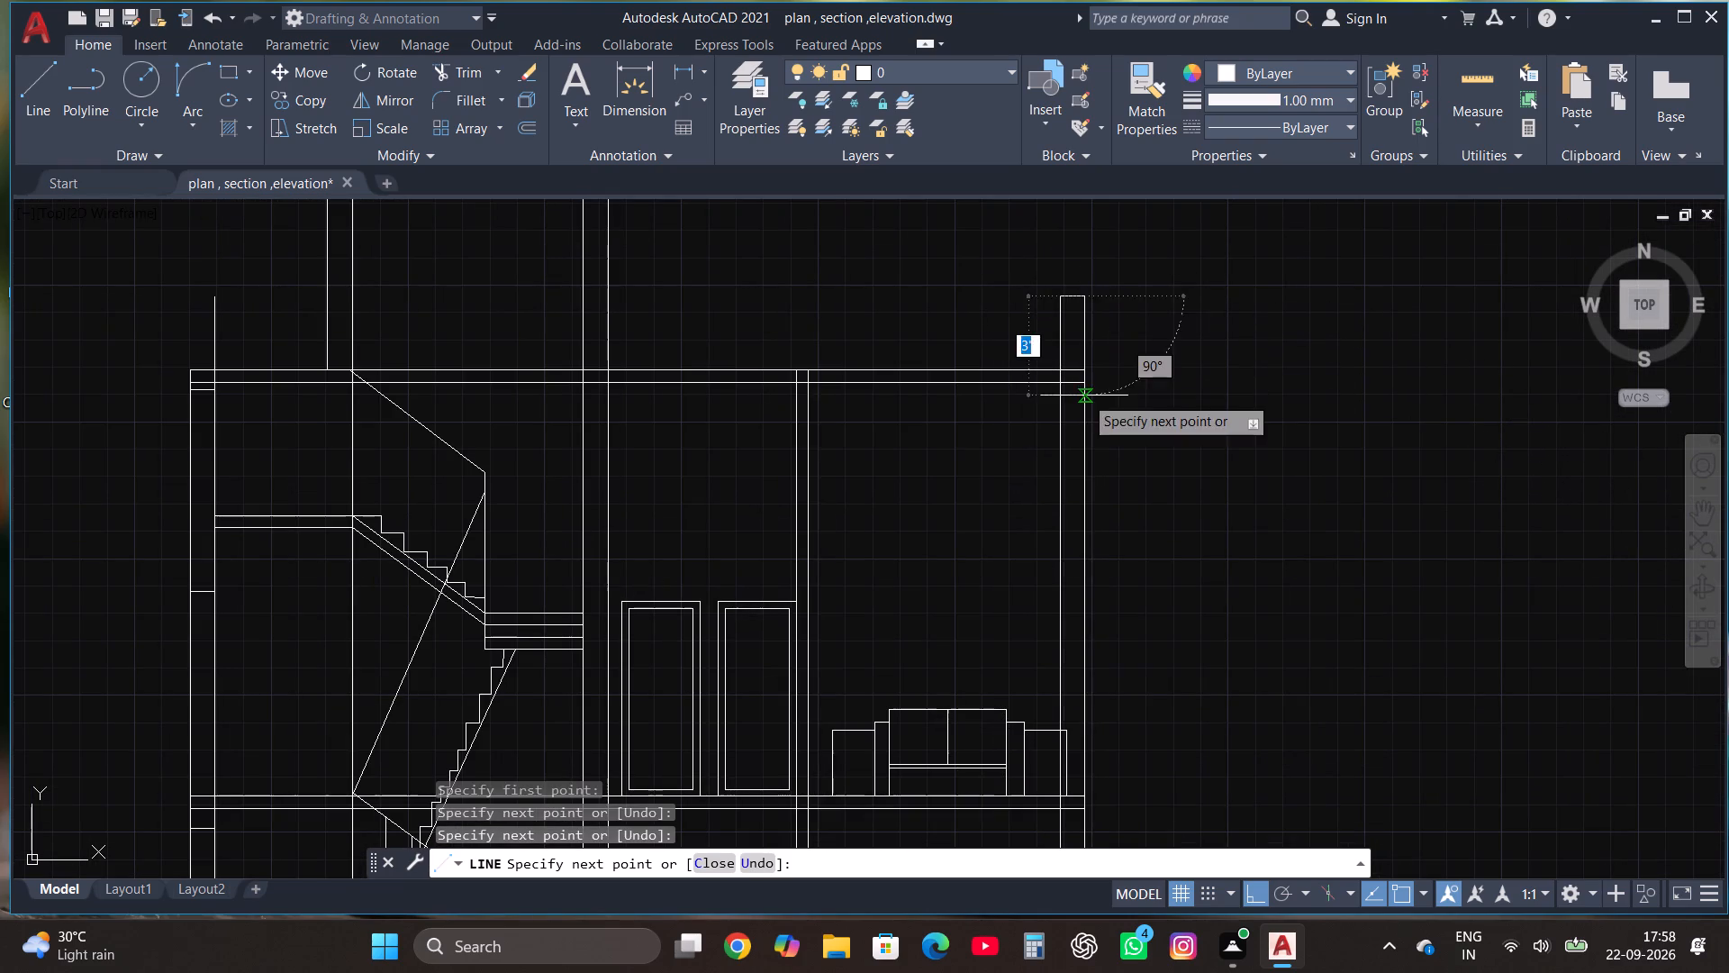
pyautogui.click(1084, 396)
pyautogui.press('Escape')
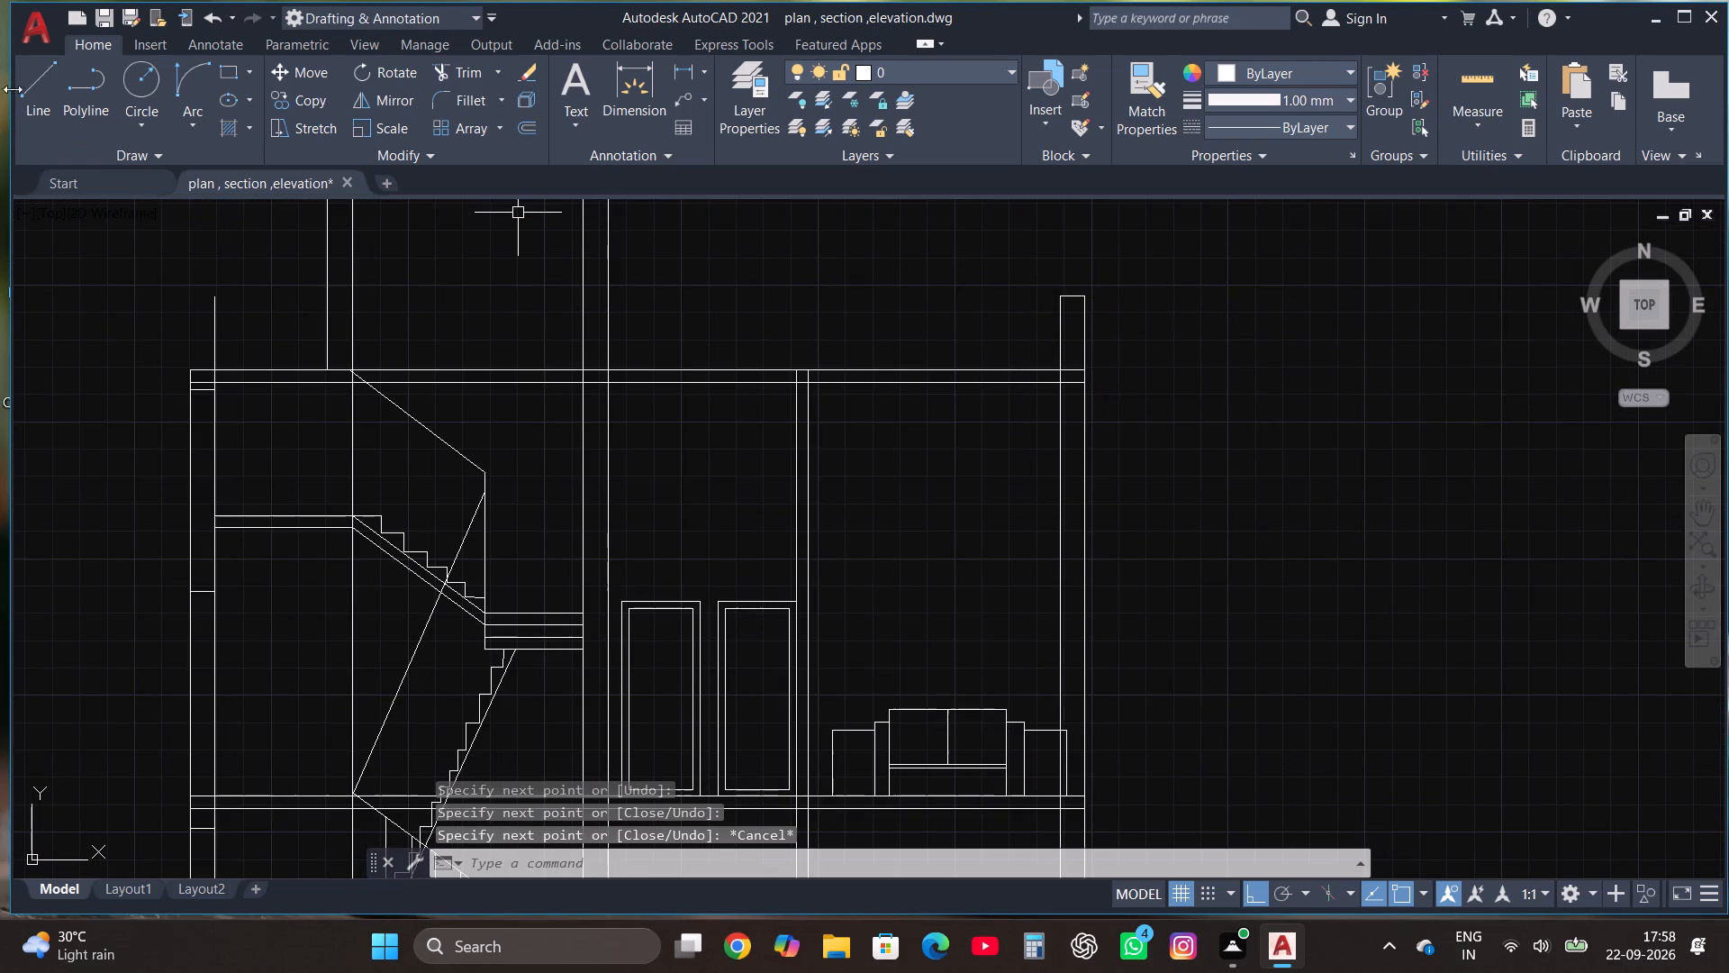
# Draw the parapet's cap line and outer edge above the roof slab on the staircase-side outer wall.
pyautogui.click(32, 72)
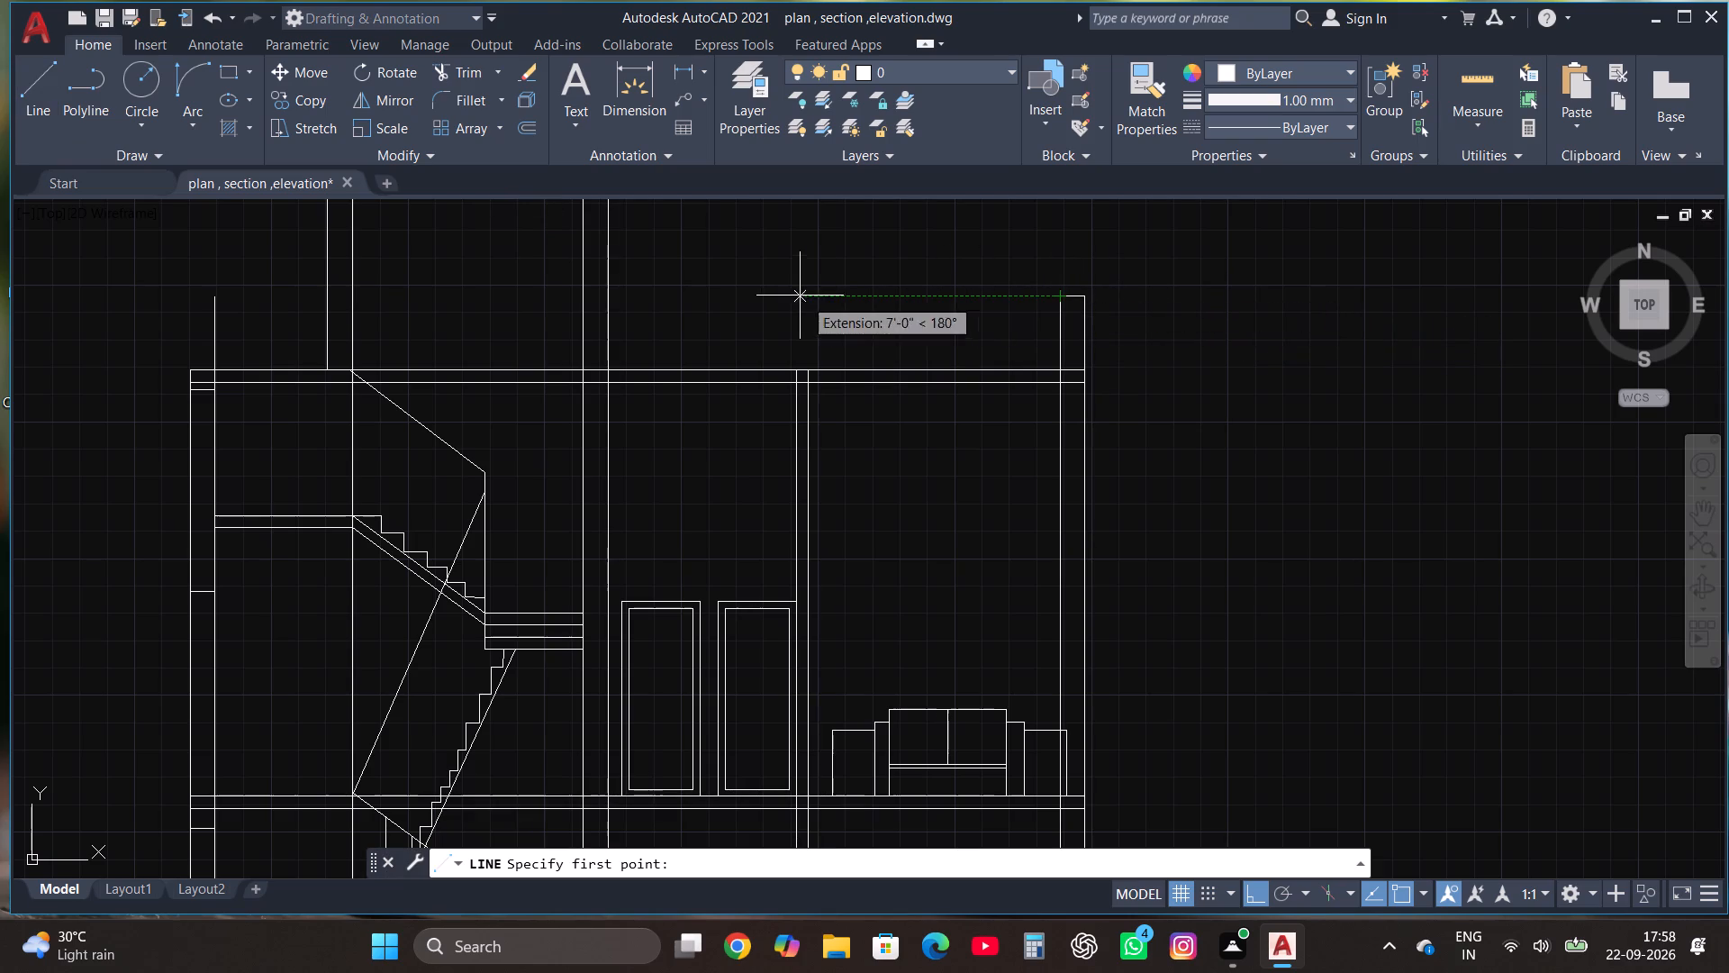
pyautogui.click(226, 301)
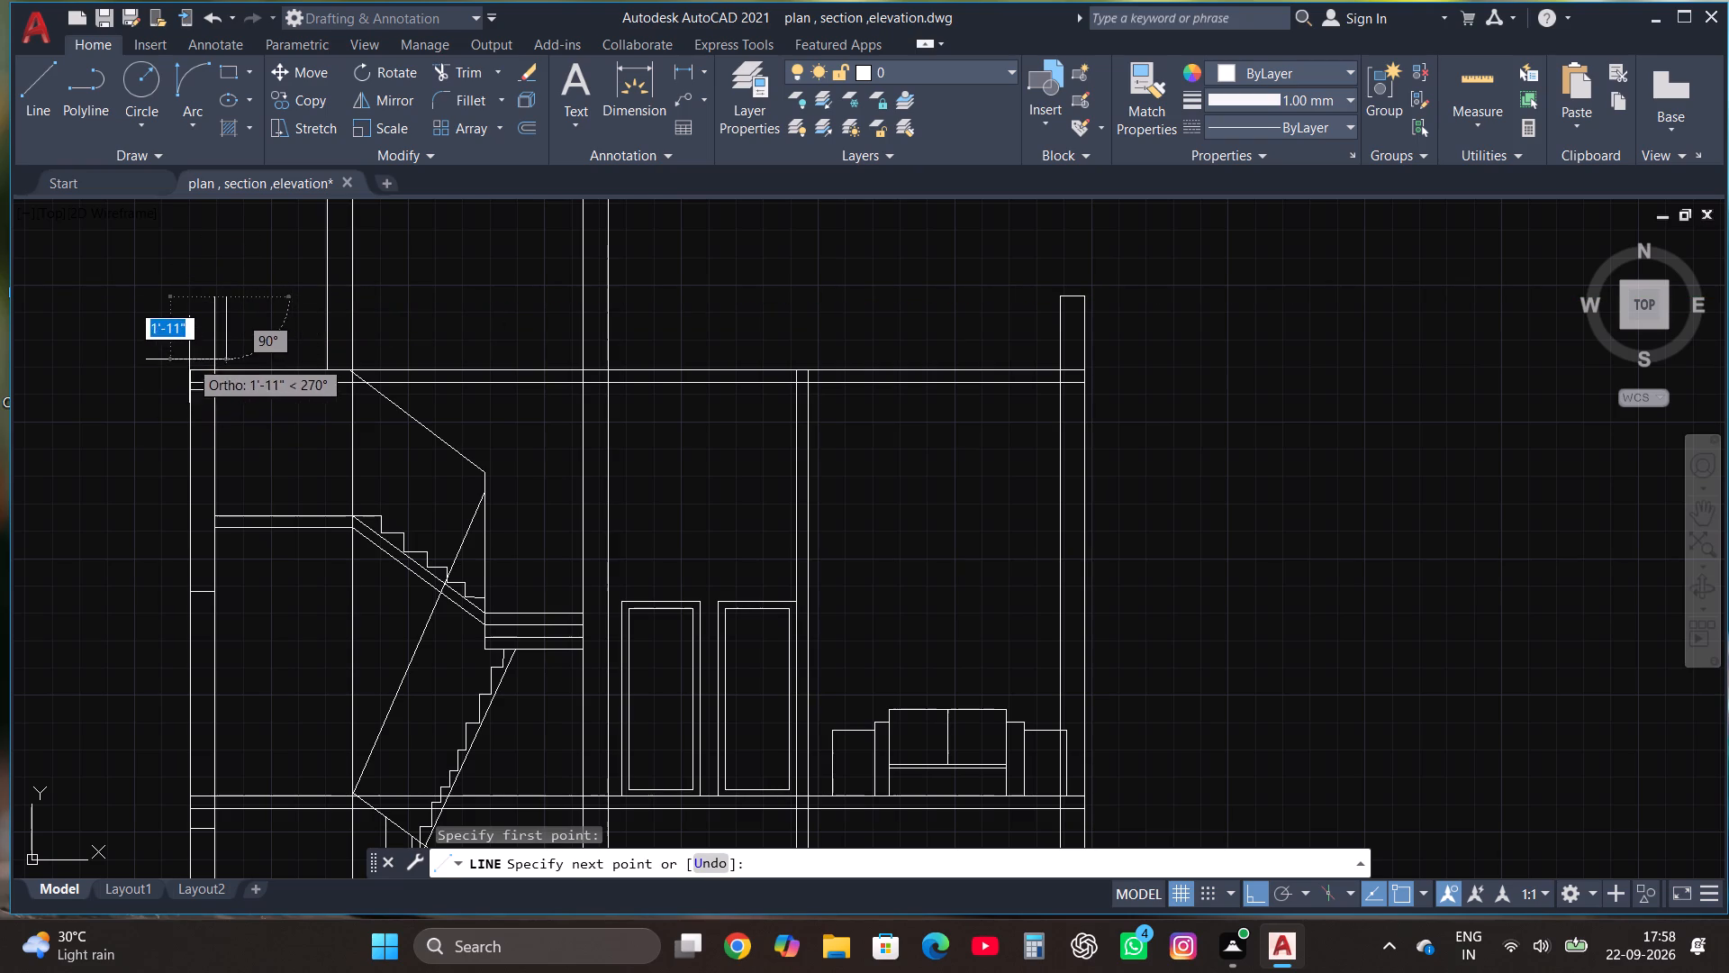
pyautogui.click(186, 304)
pyautogui.click(177, 410)
pyautogui.press('Escape')
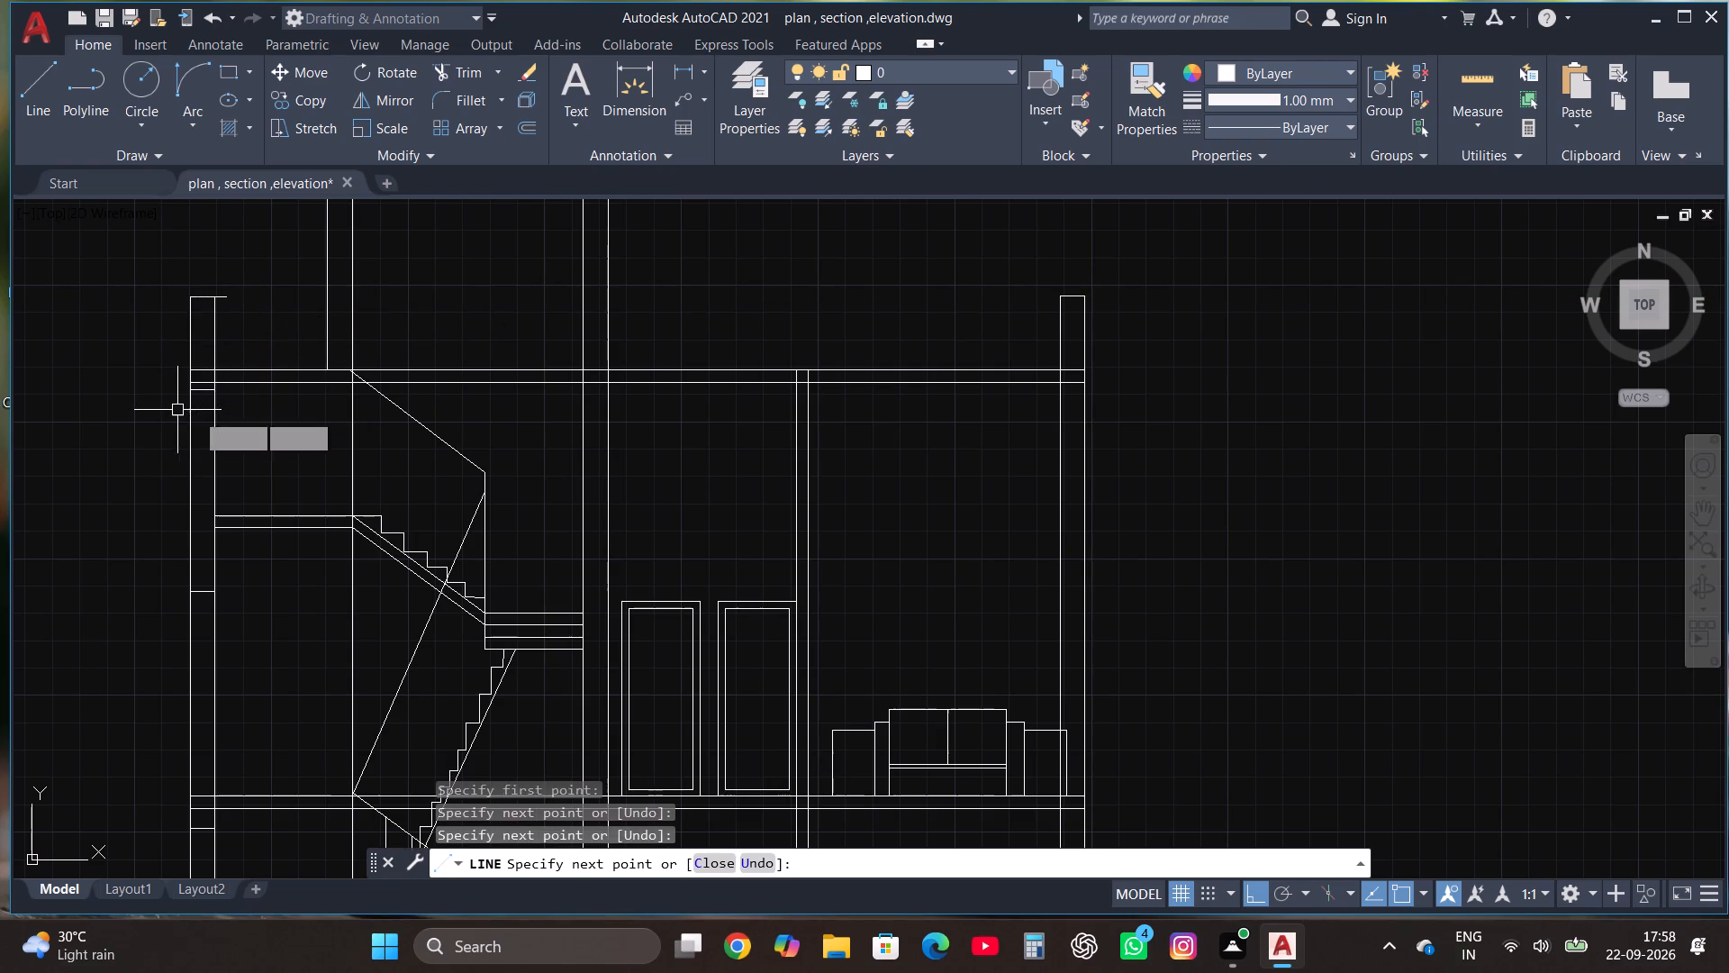
# Fillet the staircase-side parapet's cap line with its inner vertical line to form a square corner without overhang.
pyautogui.scroll(-2, 708, 432)
pyautogui.scroll(1, 523, 296)
pyautogui.scroll(4, 505, 443)
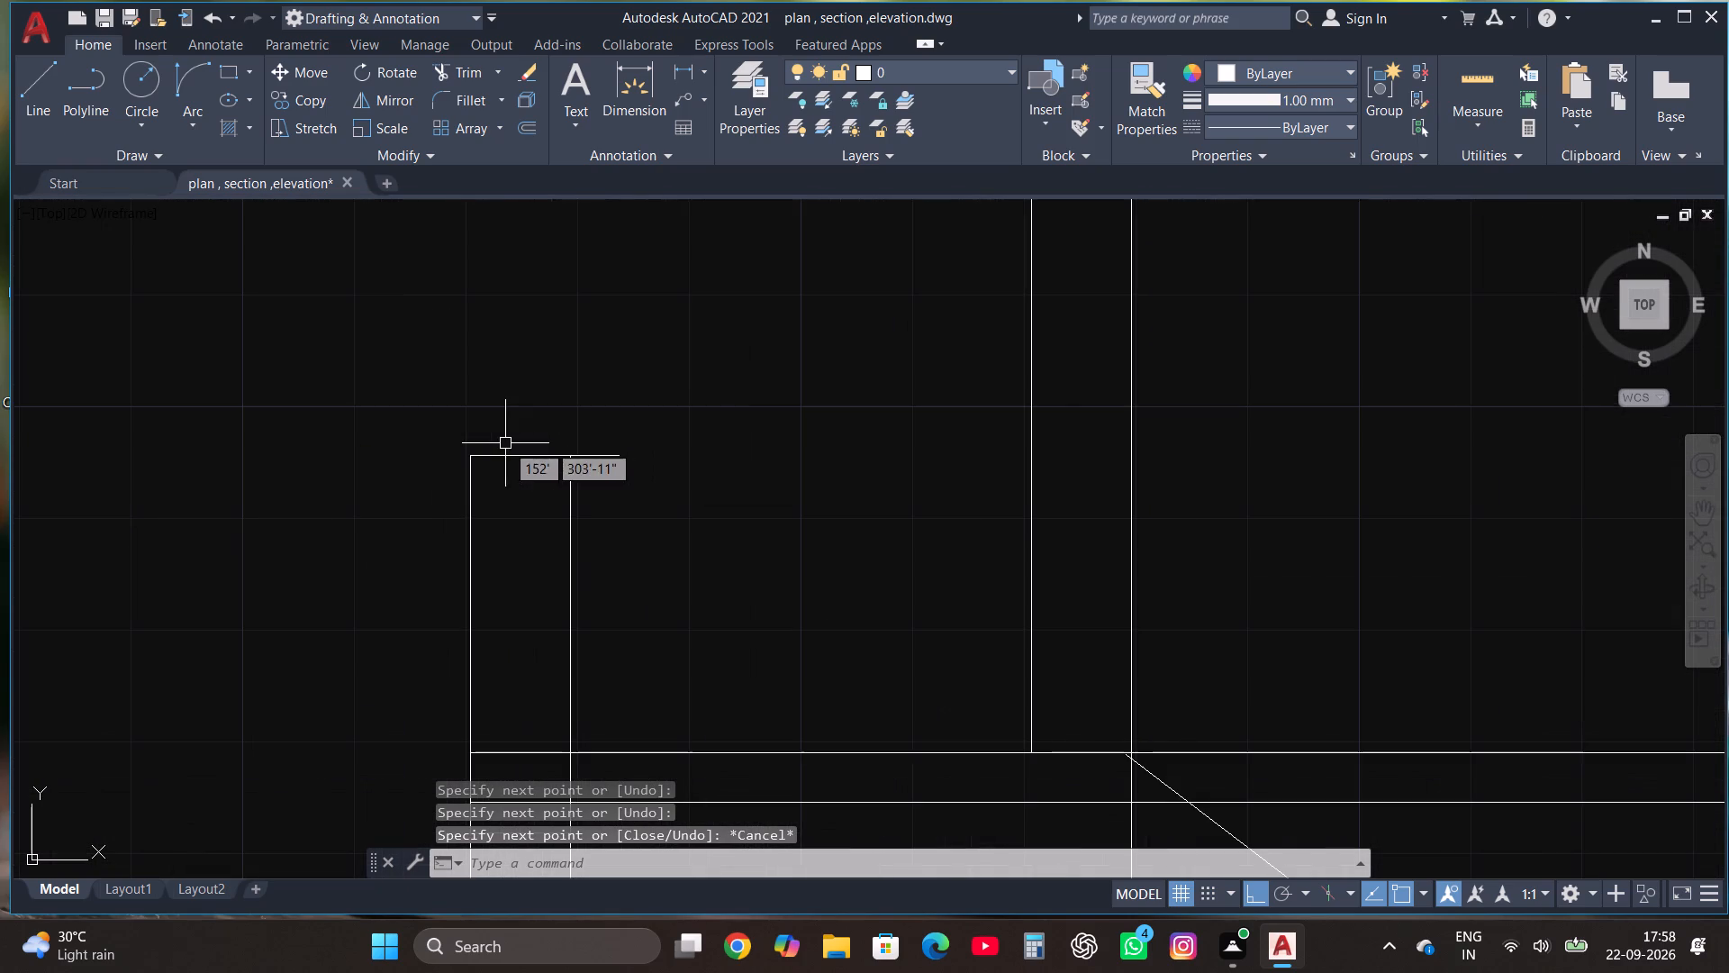
pyautogui.click(473, 99)
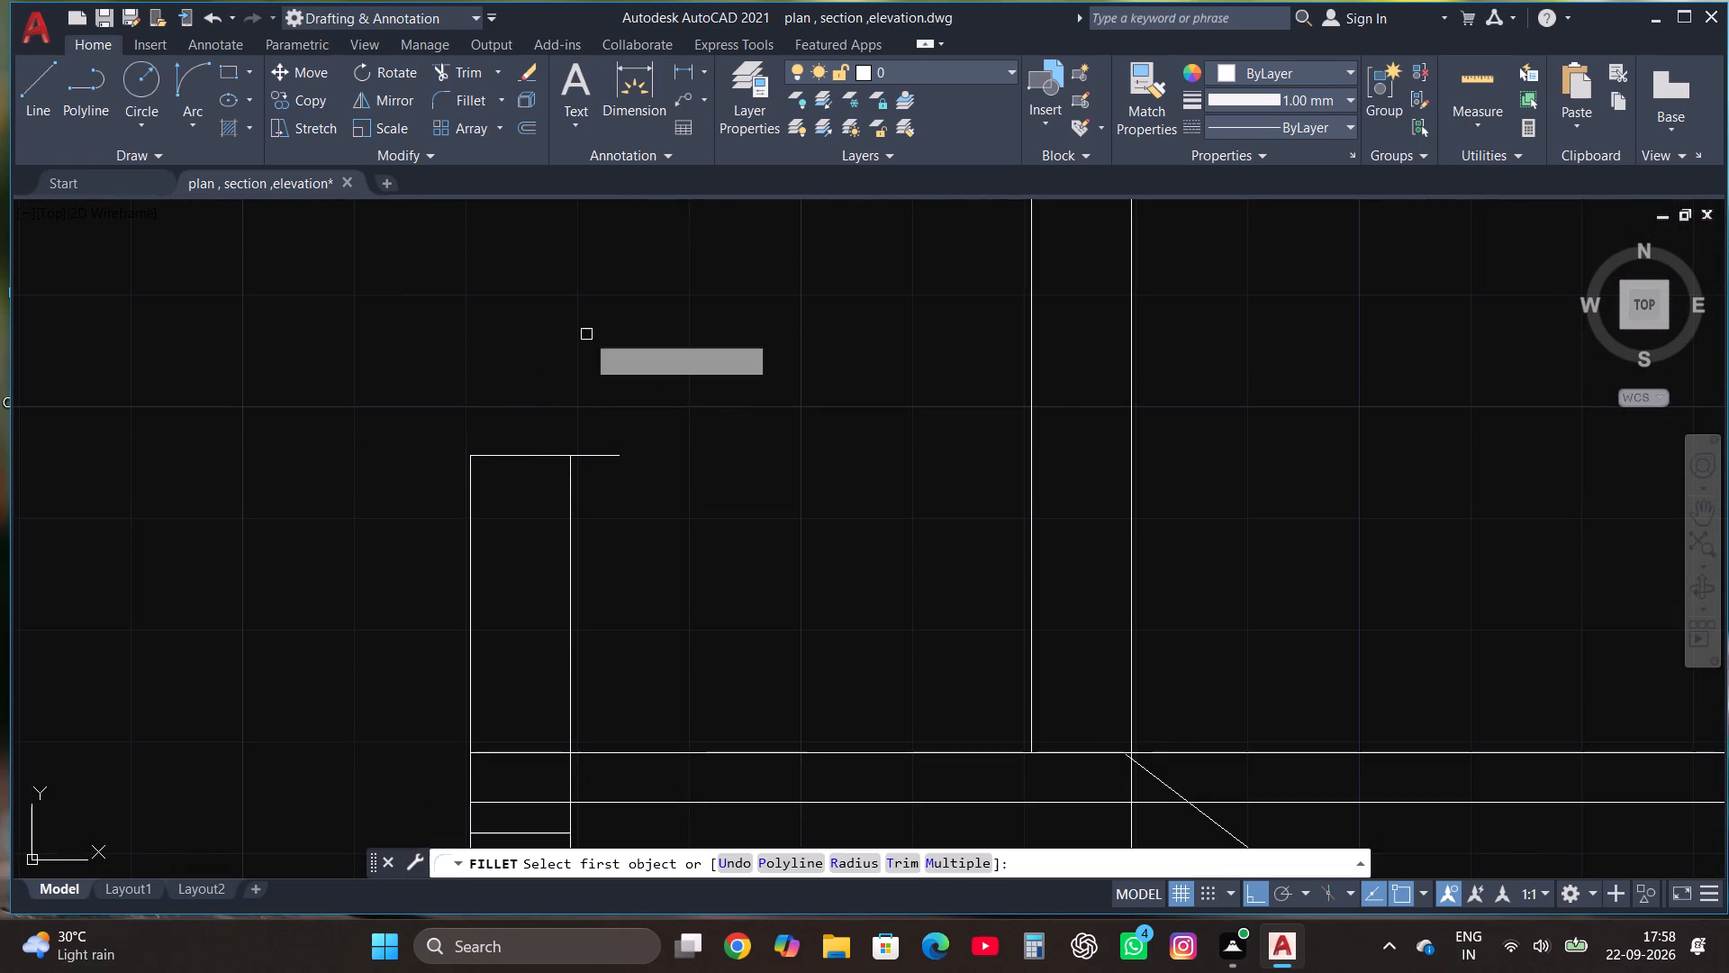
pyautogui.click(544, 453)
pyautogui.click(571, 528)
pyautogui.scroll(-2, 576, 527)
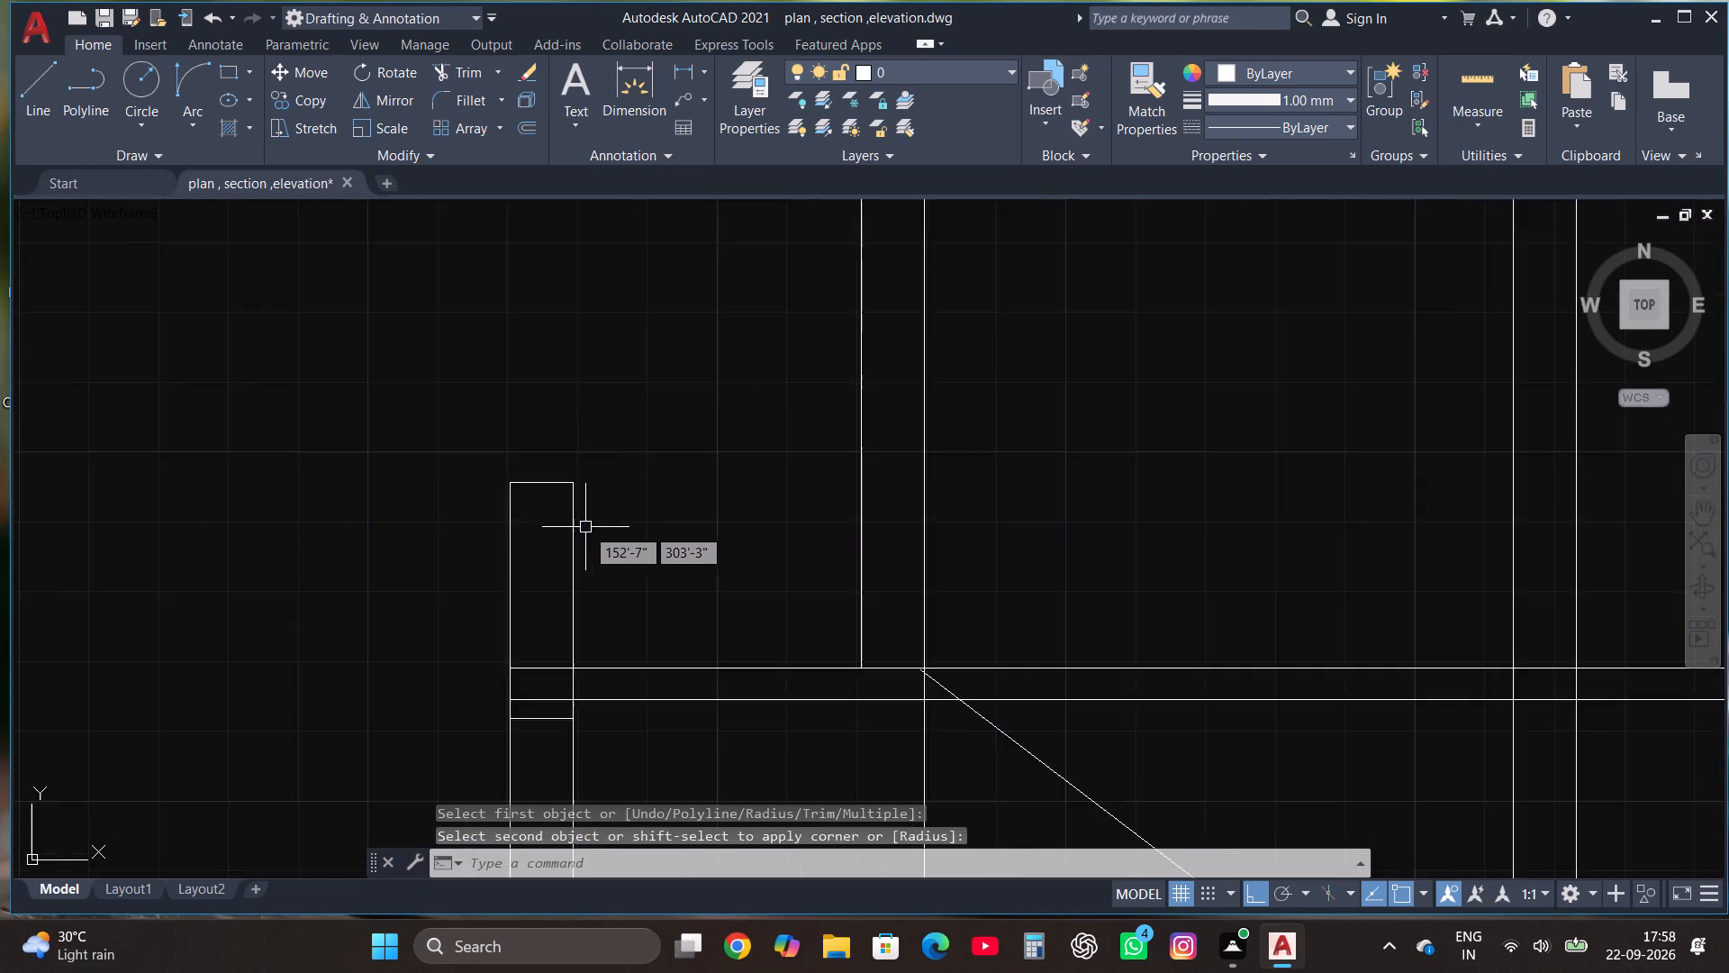
pyautogui.press('Escape')
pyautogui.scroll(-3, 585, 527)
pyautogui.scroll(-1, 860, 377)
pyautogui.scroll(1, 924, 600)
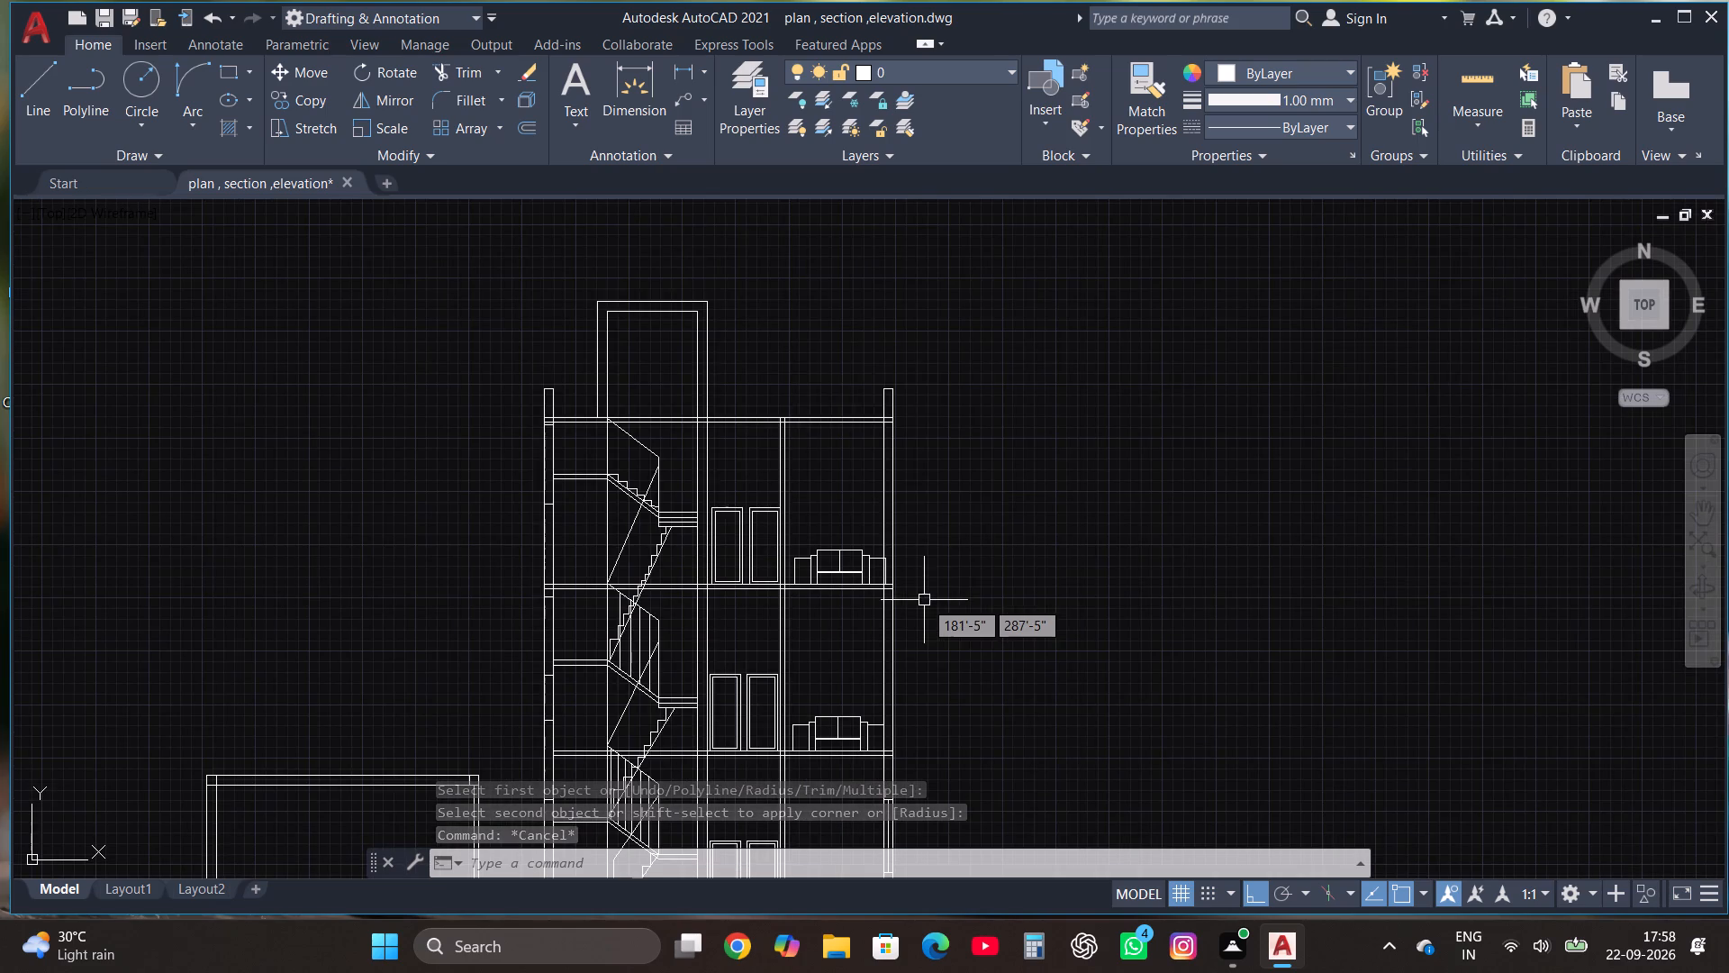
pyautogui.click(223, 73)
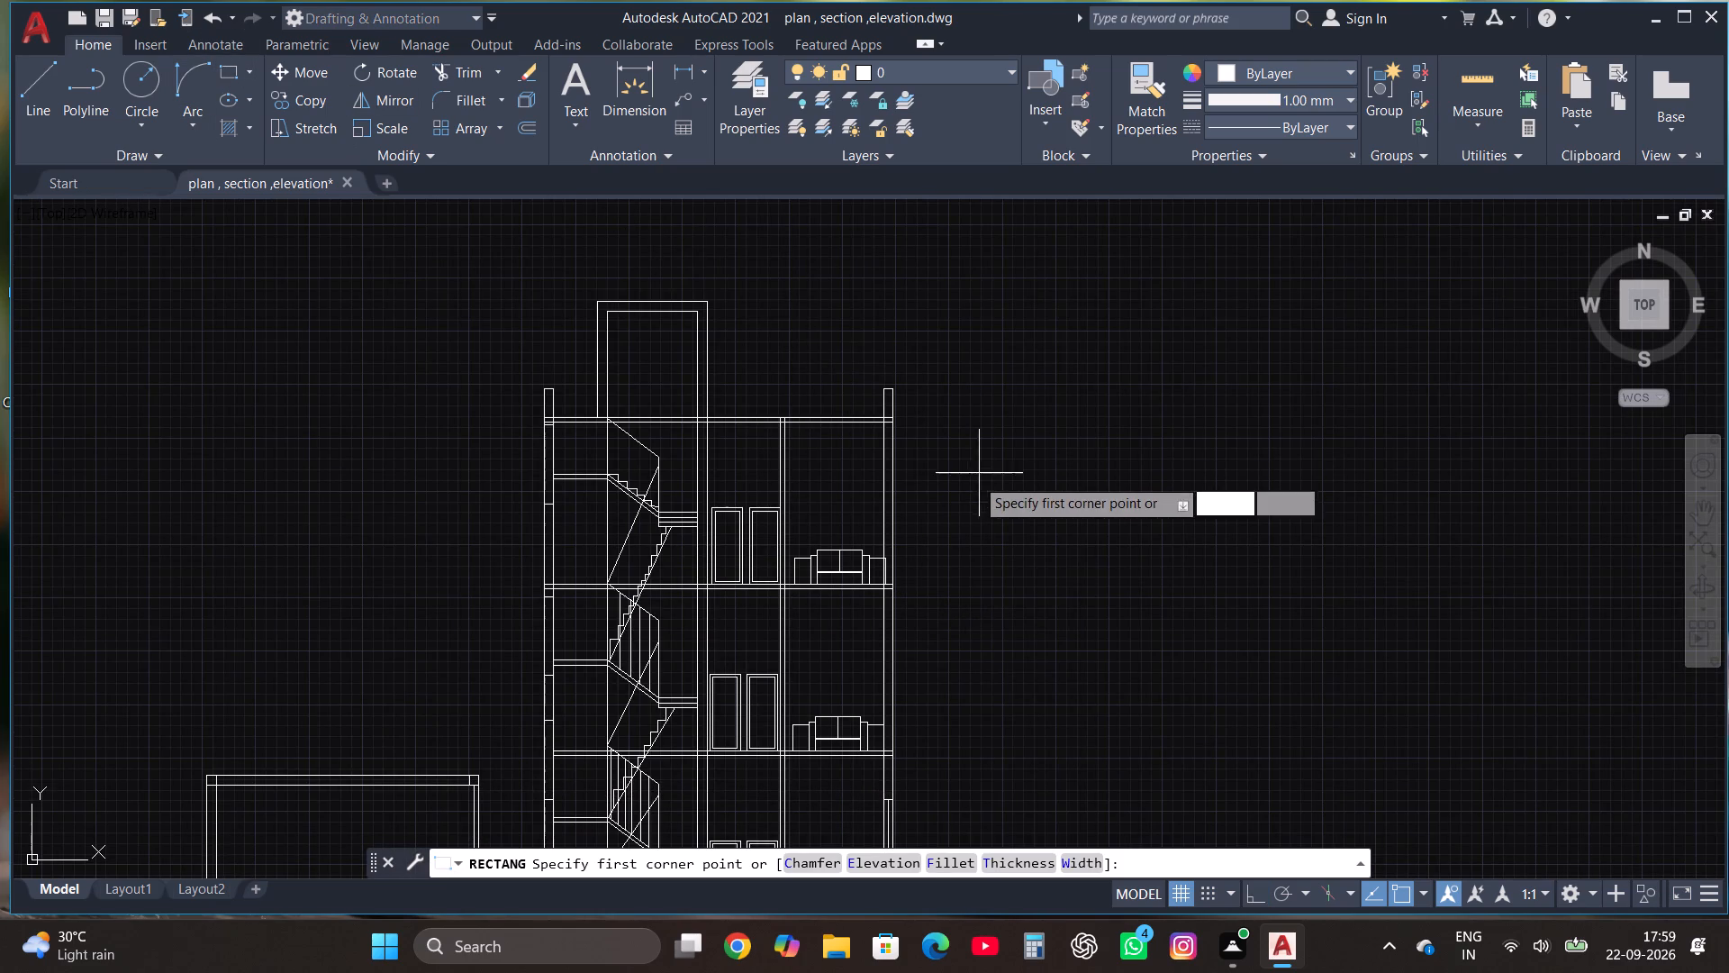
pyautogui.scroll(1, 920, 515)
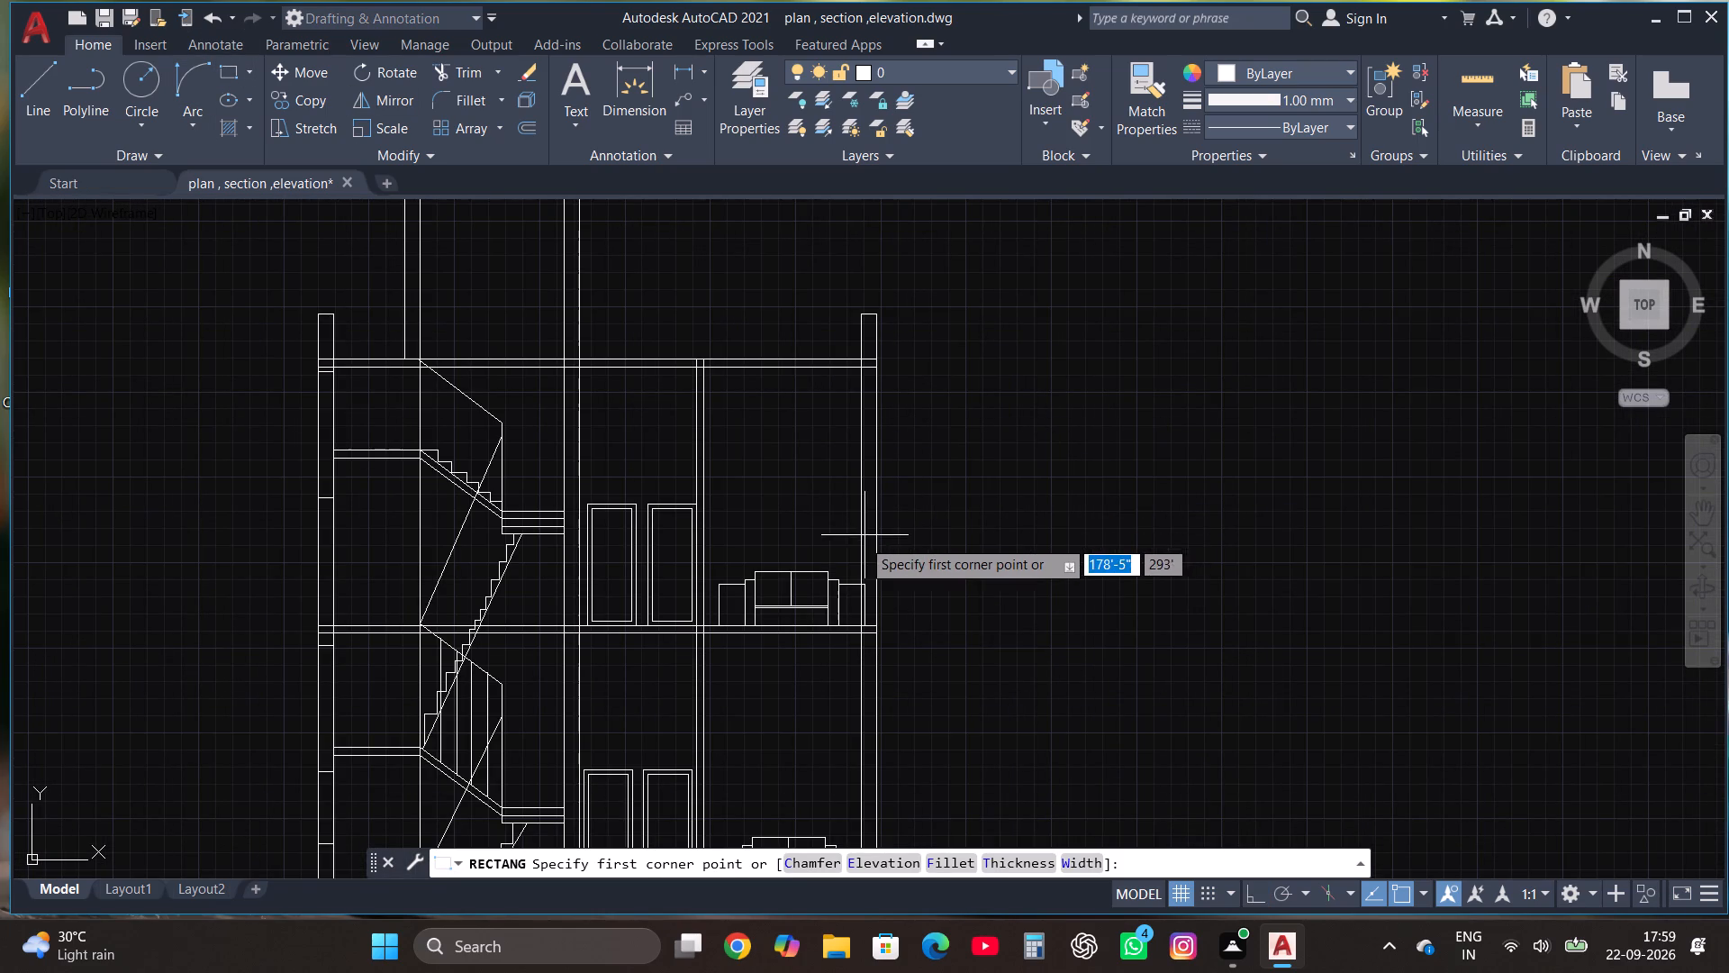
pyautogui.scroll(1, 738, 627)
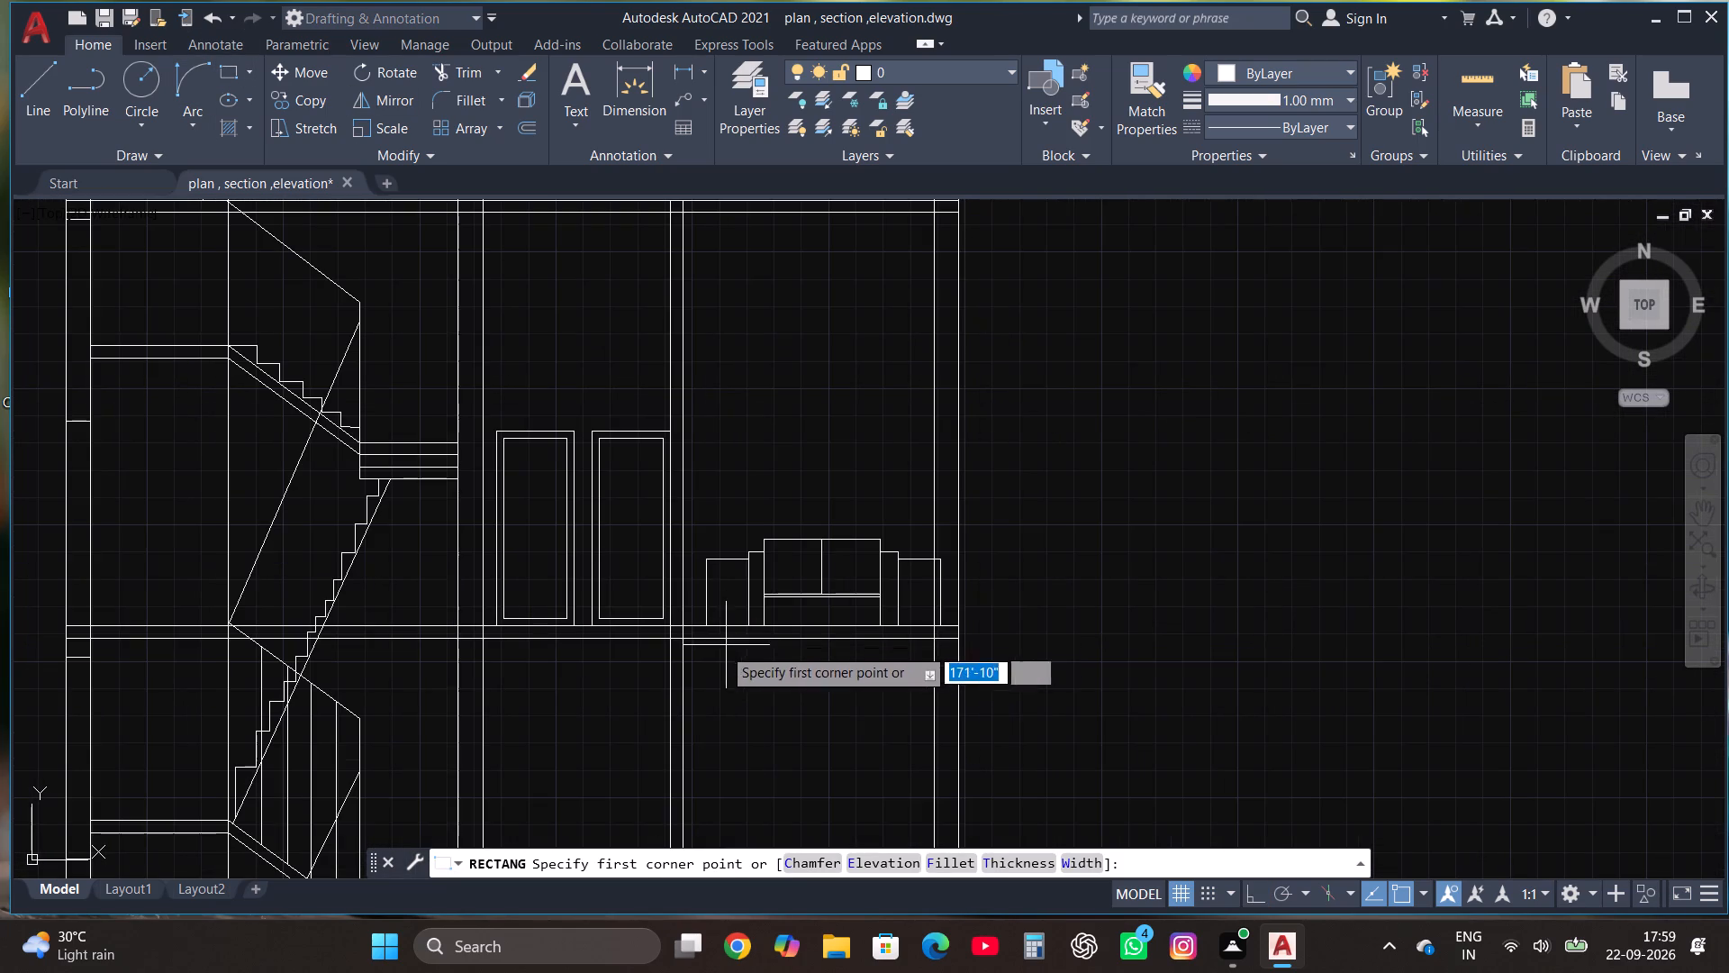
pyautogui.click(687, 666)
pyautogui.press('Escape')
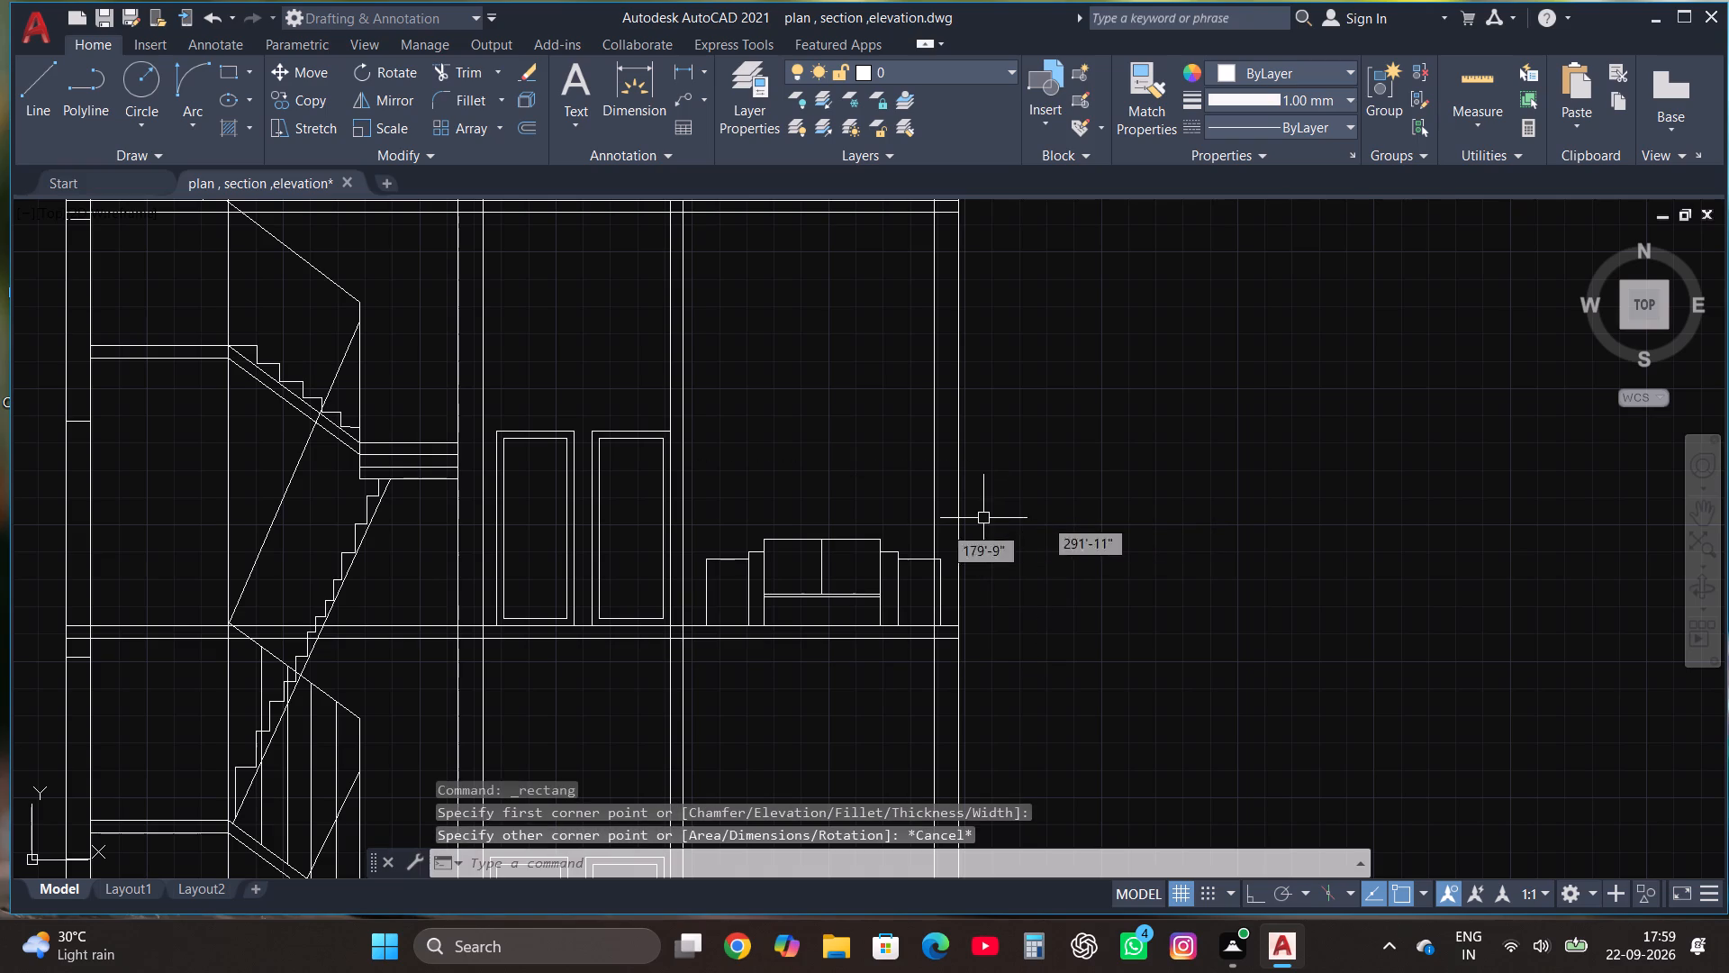
# Move the top-storey sofa set about 6" horizontally along the floor, away from the outer wall.
pyautogui.click(691, 659)
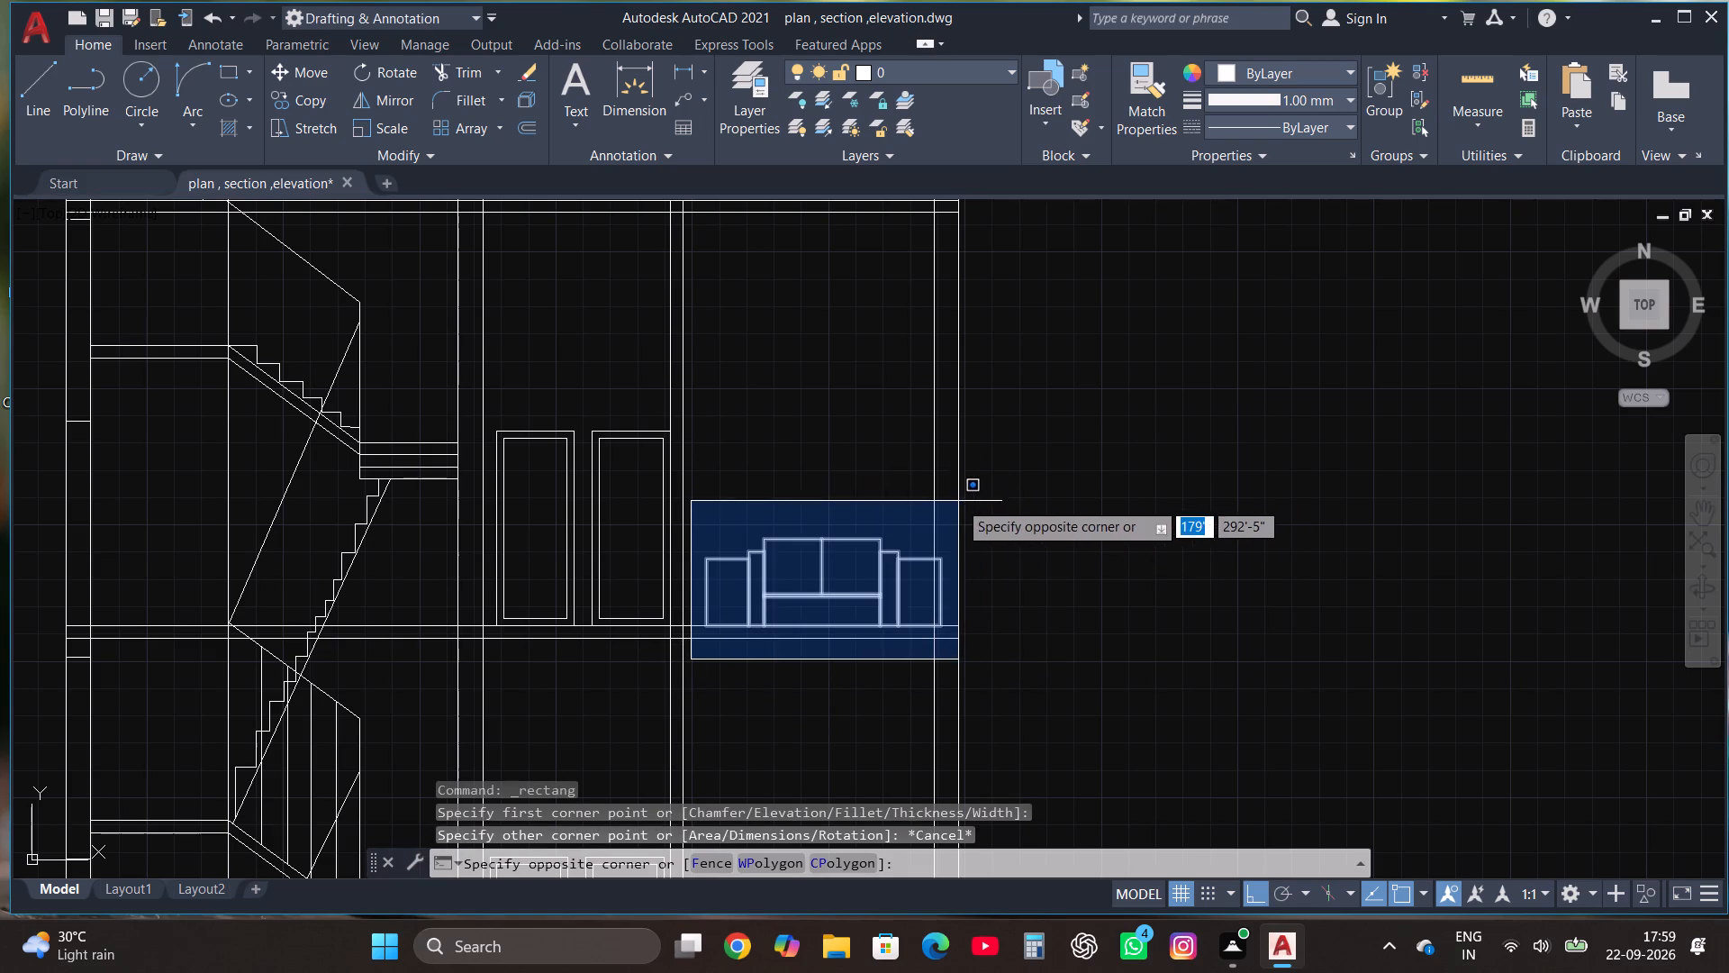
pyautogui.click(958, 501)
pyautogui.click(303, 72)
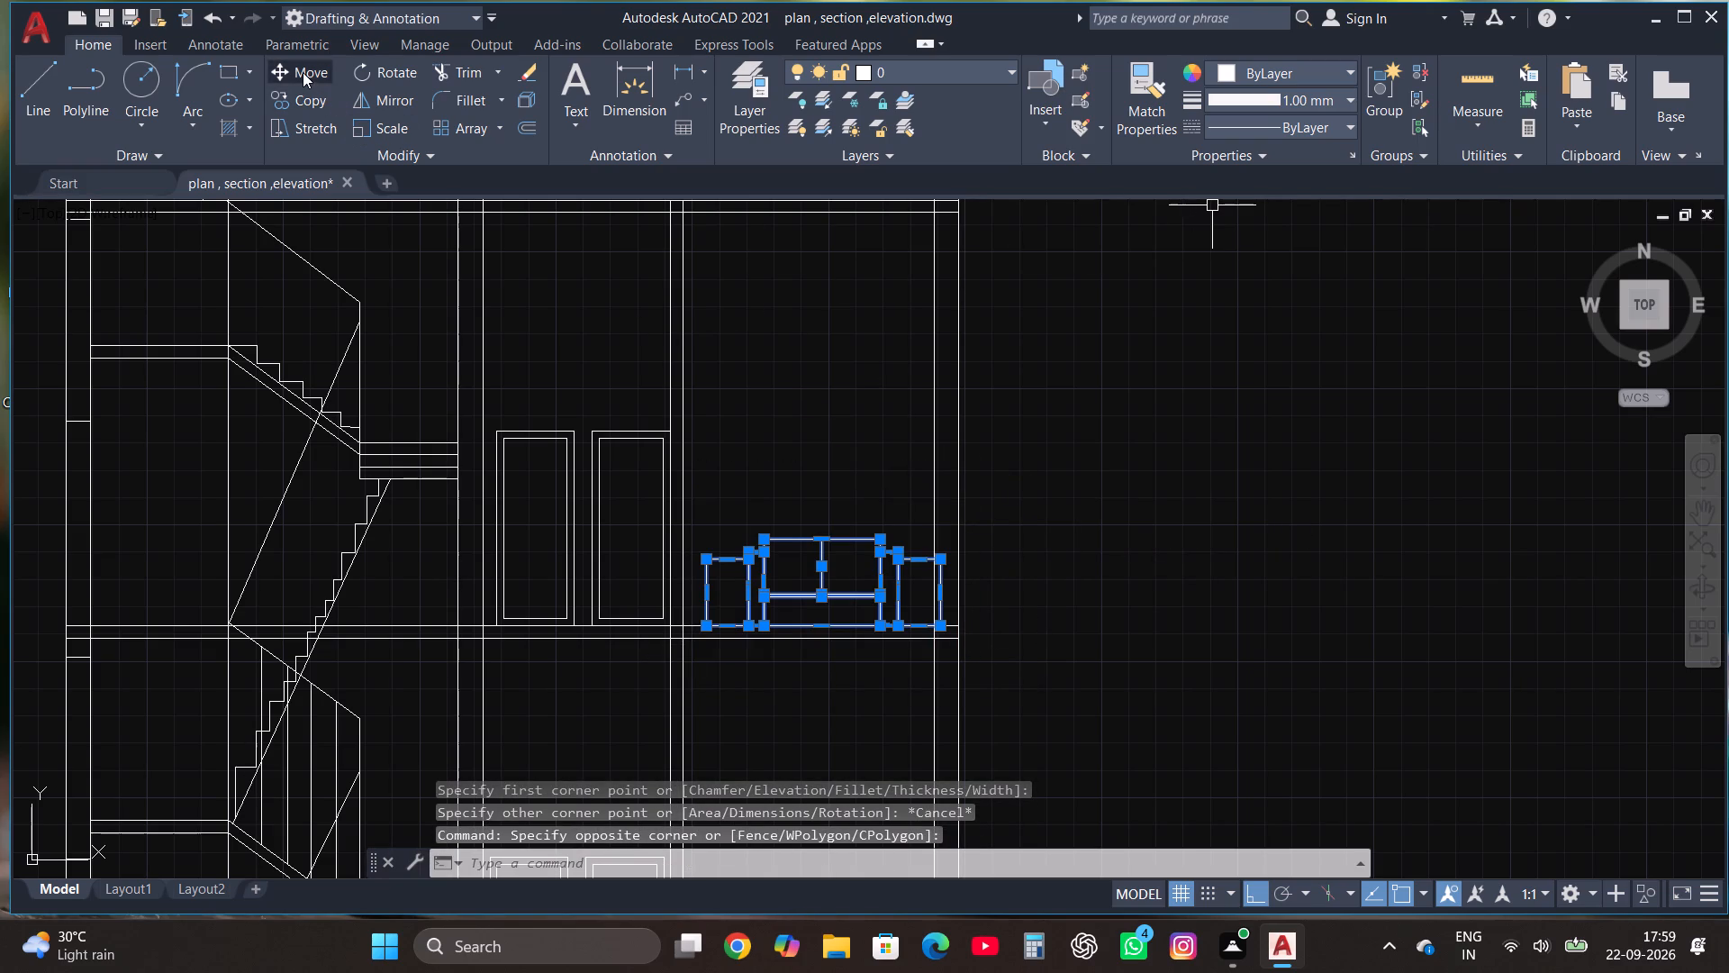
pyautogui.click(706, 628)
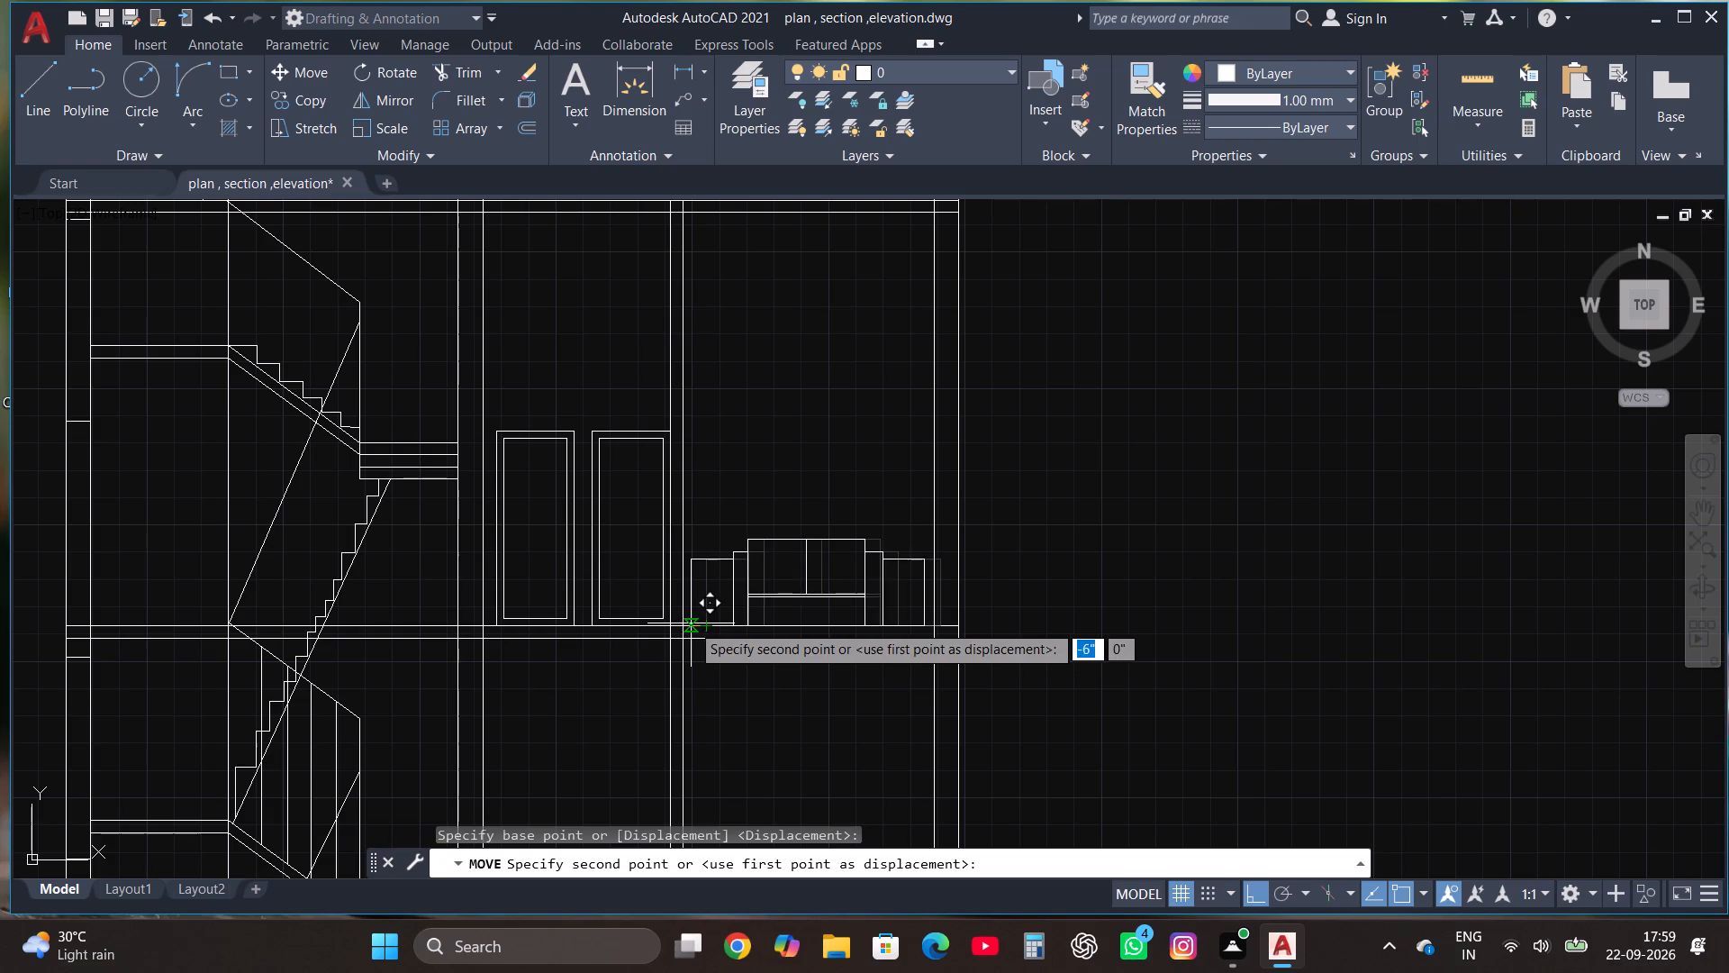
pyautogui.click(691, 623)
# Move the middle-storey sofa set a few inches horizontally, away from the outer wall towards the interior wall.
pyautogui.scroll(-2, 934, 380)
pyautogui.scroll(3, 747, 647)
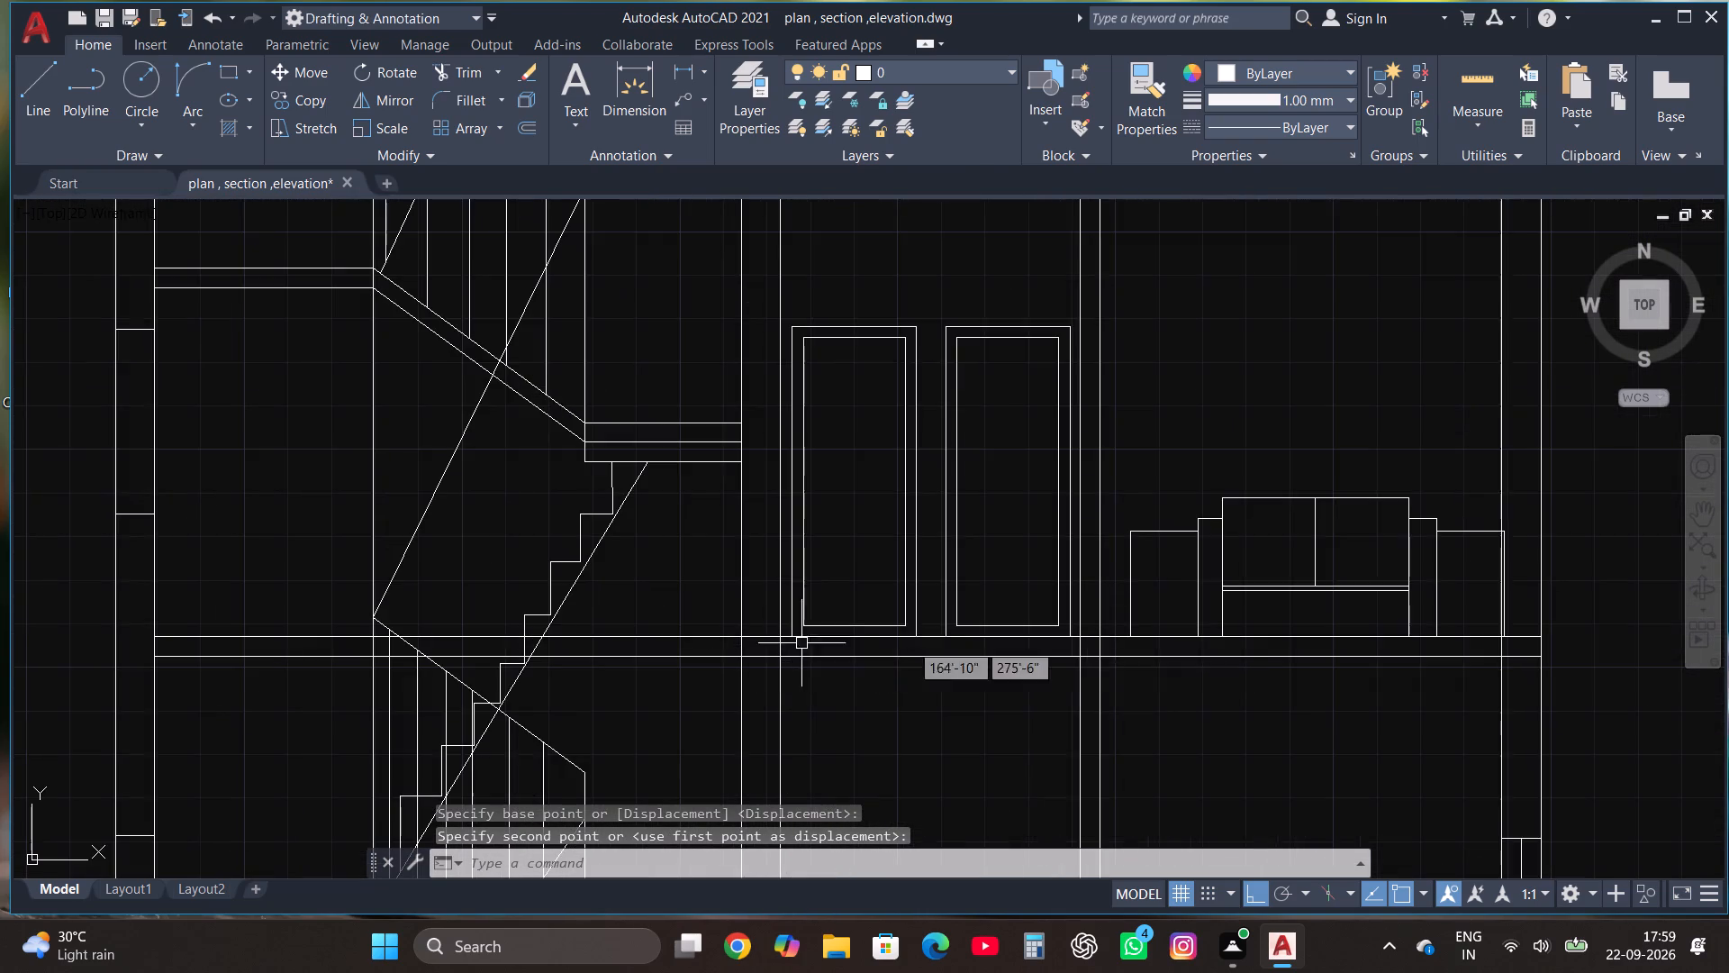
pyautogui.scroll(-2, 816, 664)
pyautogui.scroll(2, 965, 663)
pyautogui.click(883, 694)
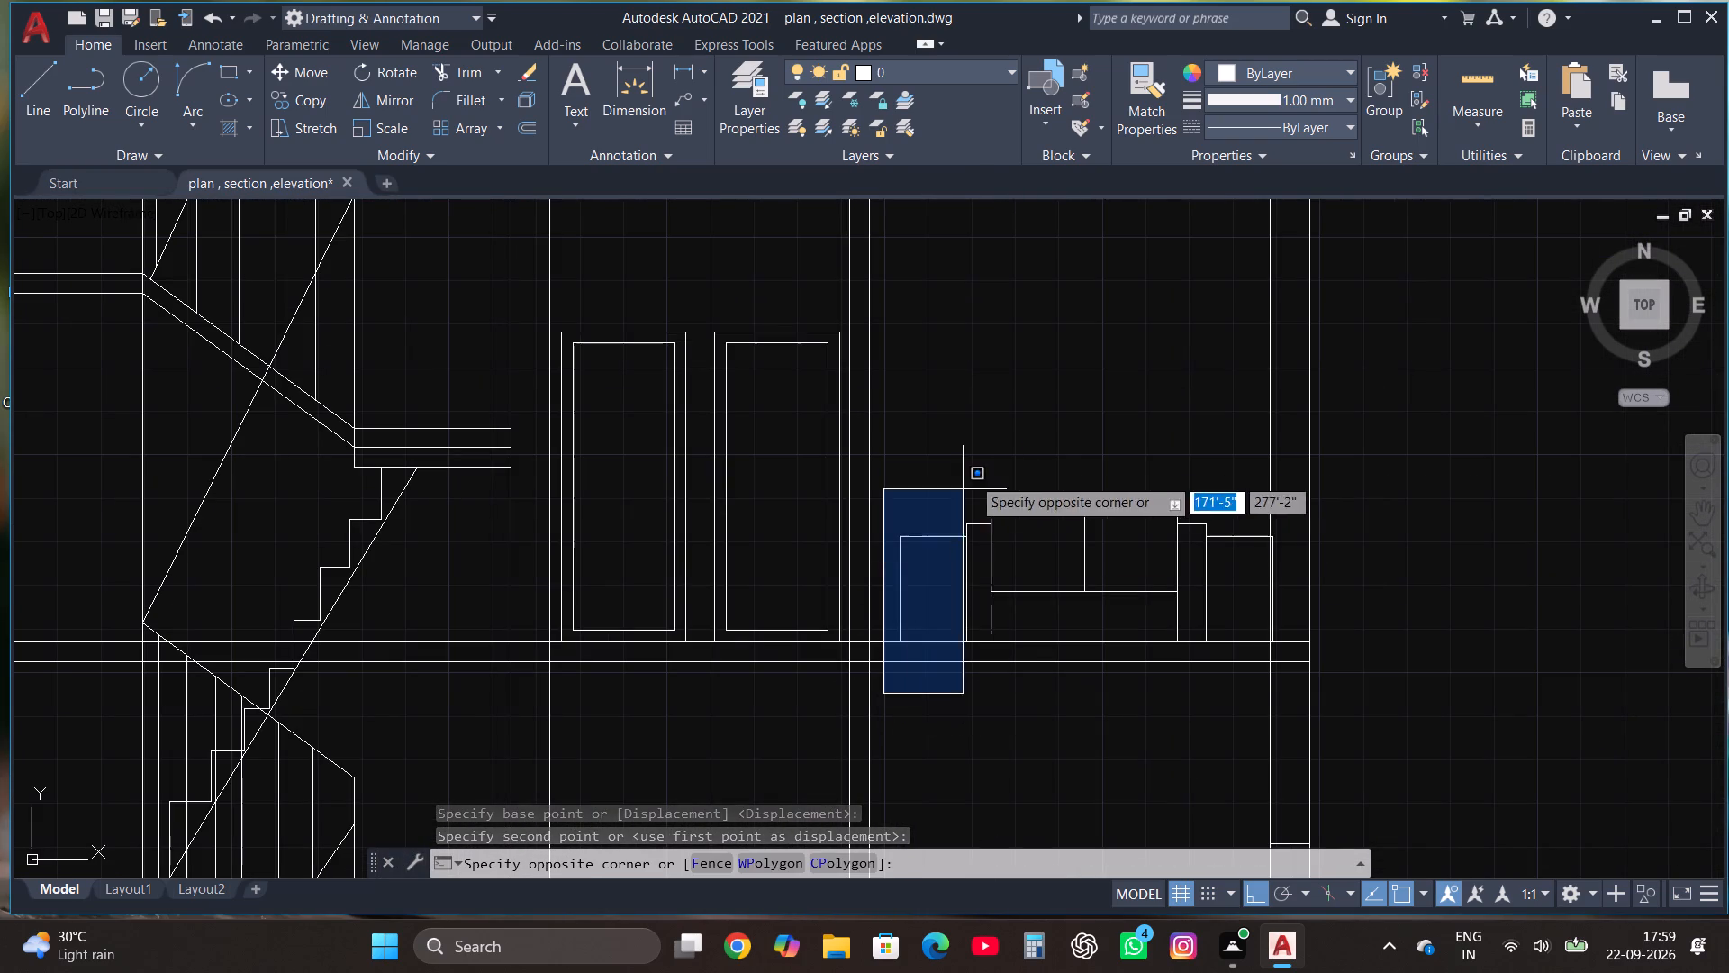
pyautogui.click(1323, 445)
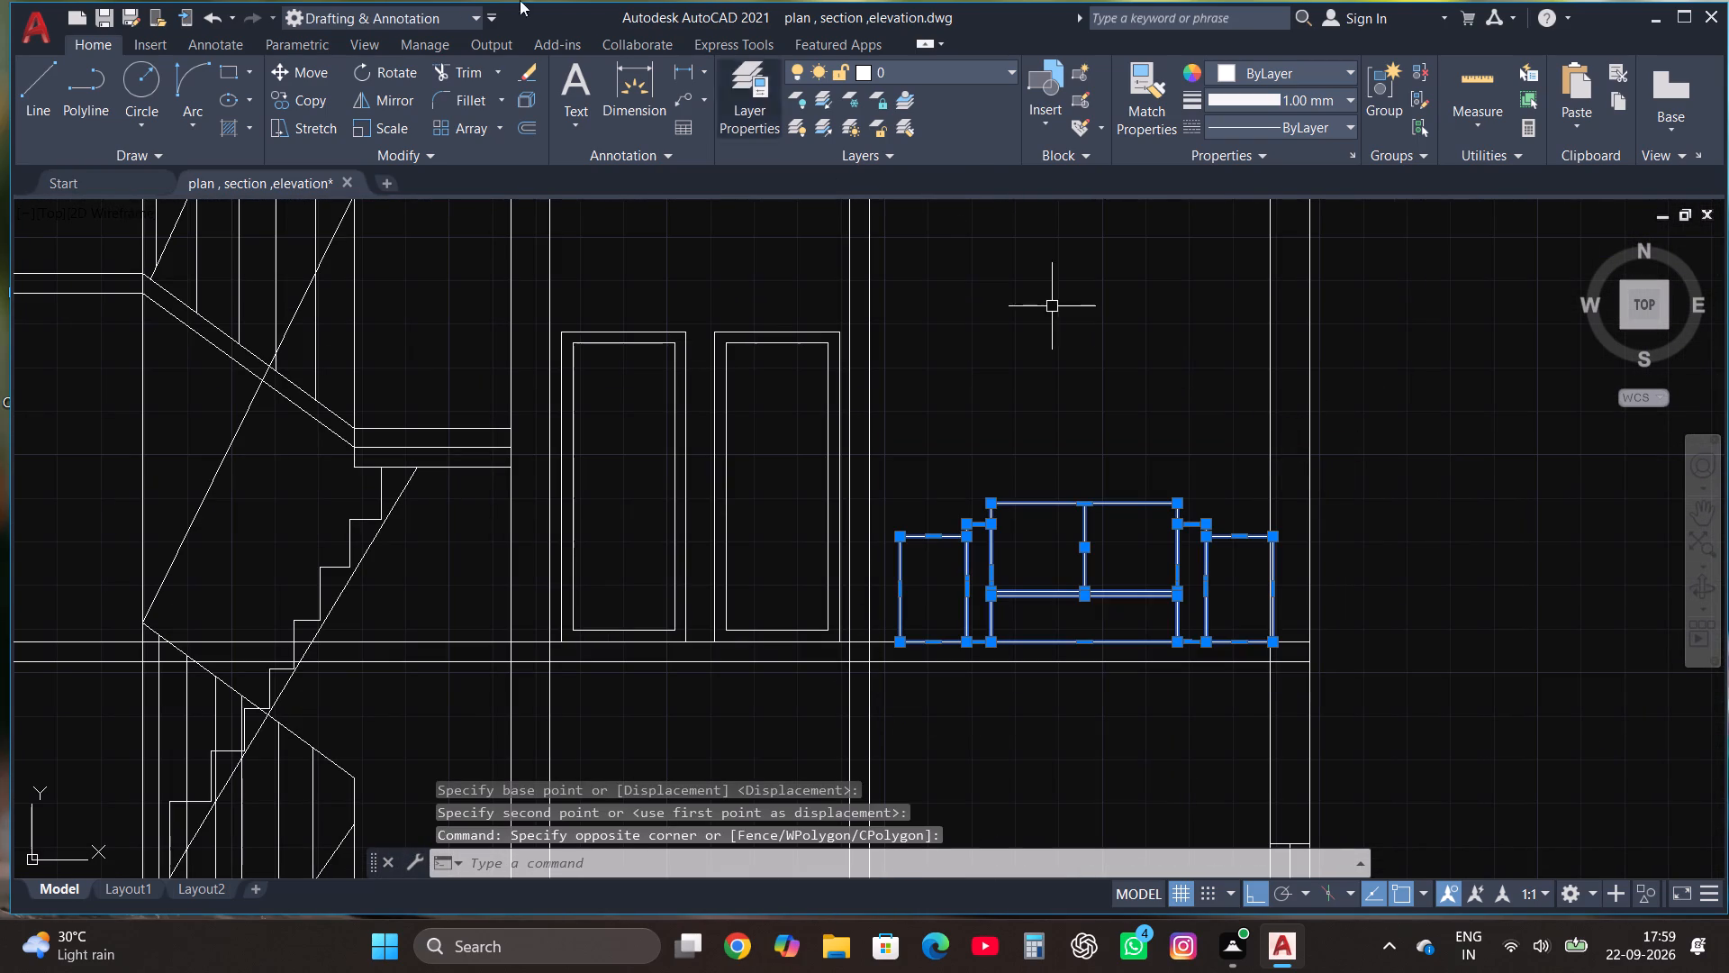
pyautogui.click(298, 75)
pyautogui.click(1072, 557)
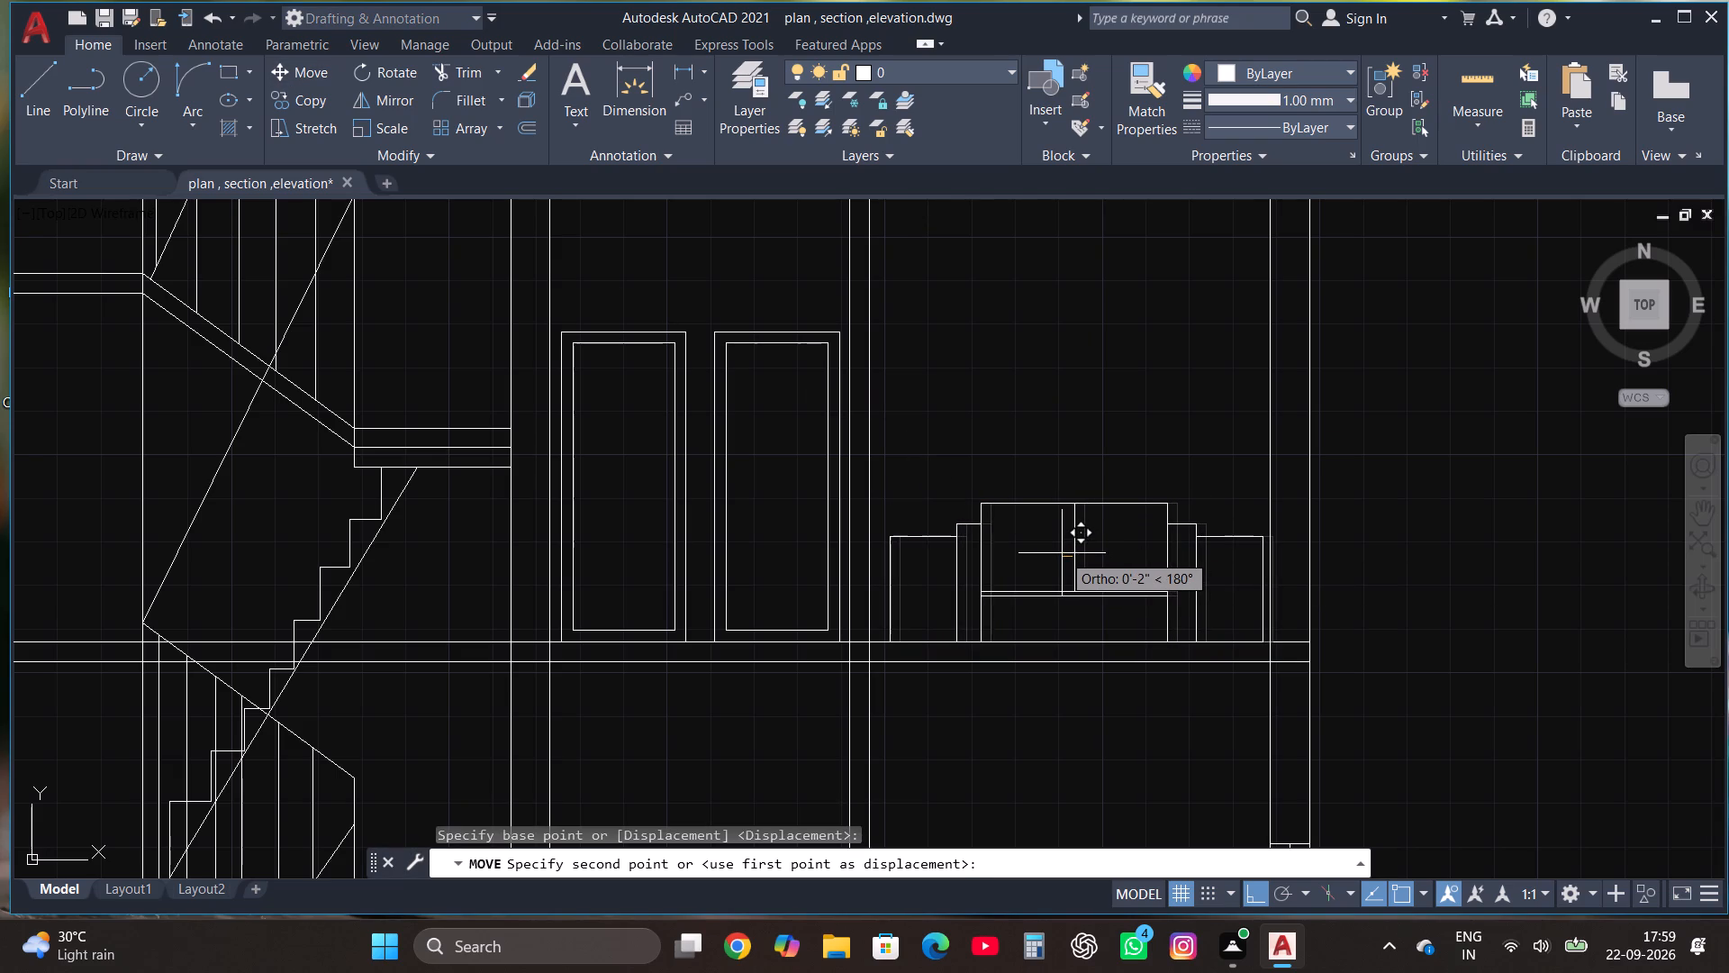
pyautogui.click(1056, 551)
# Draw a window about 5'-6" high across the 9" outer wall beside the top-storey sofa, with a vertical glazing line at mid-thickness.
pyautogui.scroll(-3, 1058, 591)
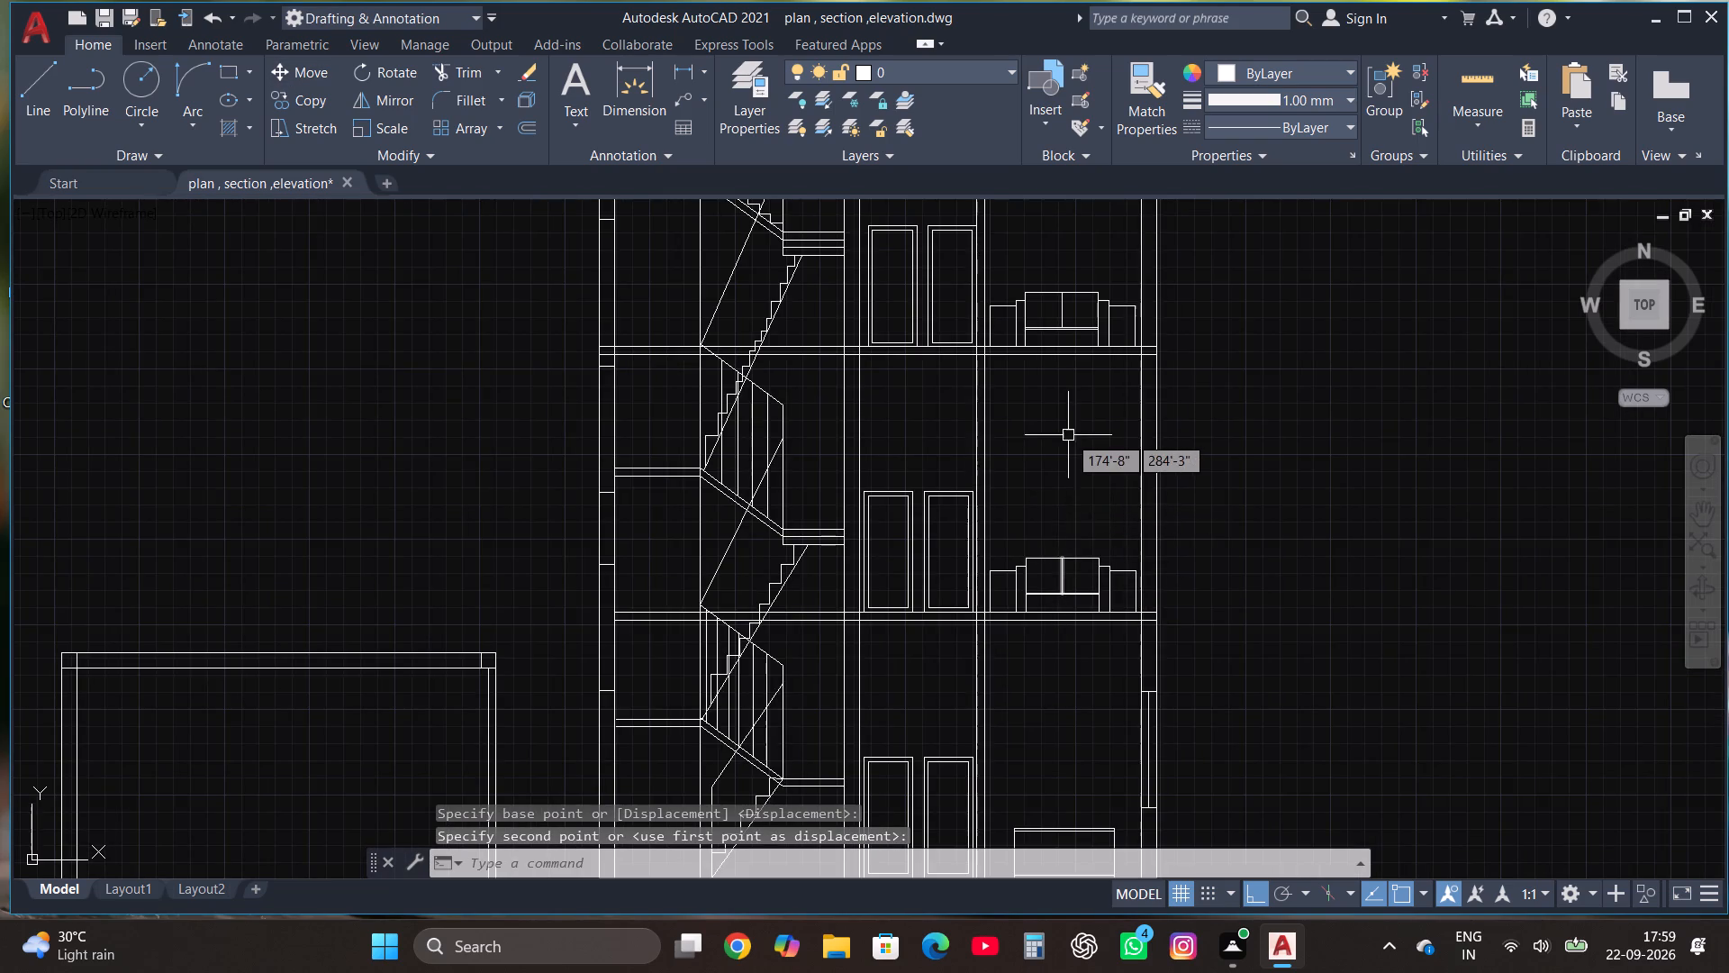
pyautogui.scroll(-2, 1068, 435)
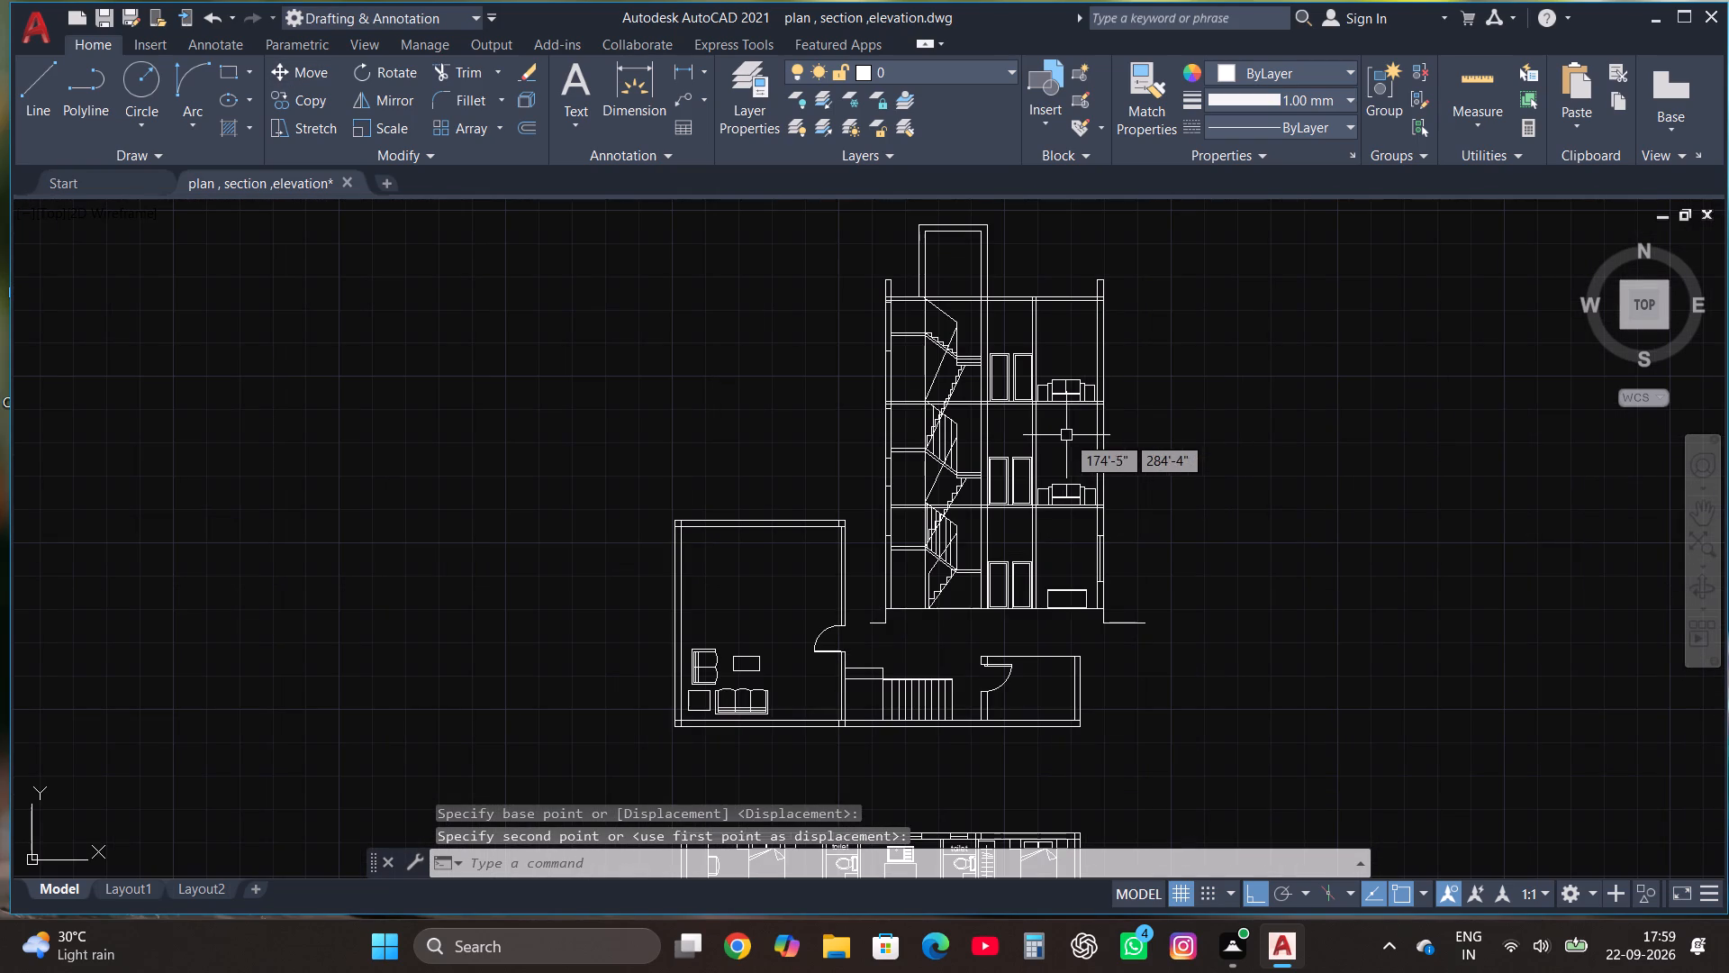
pyautogui.click(231, 72)
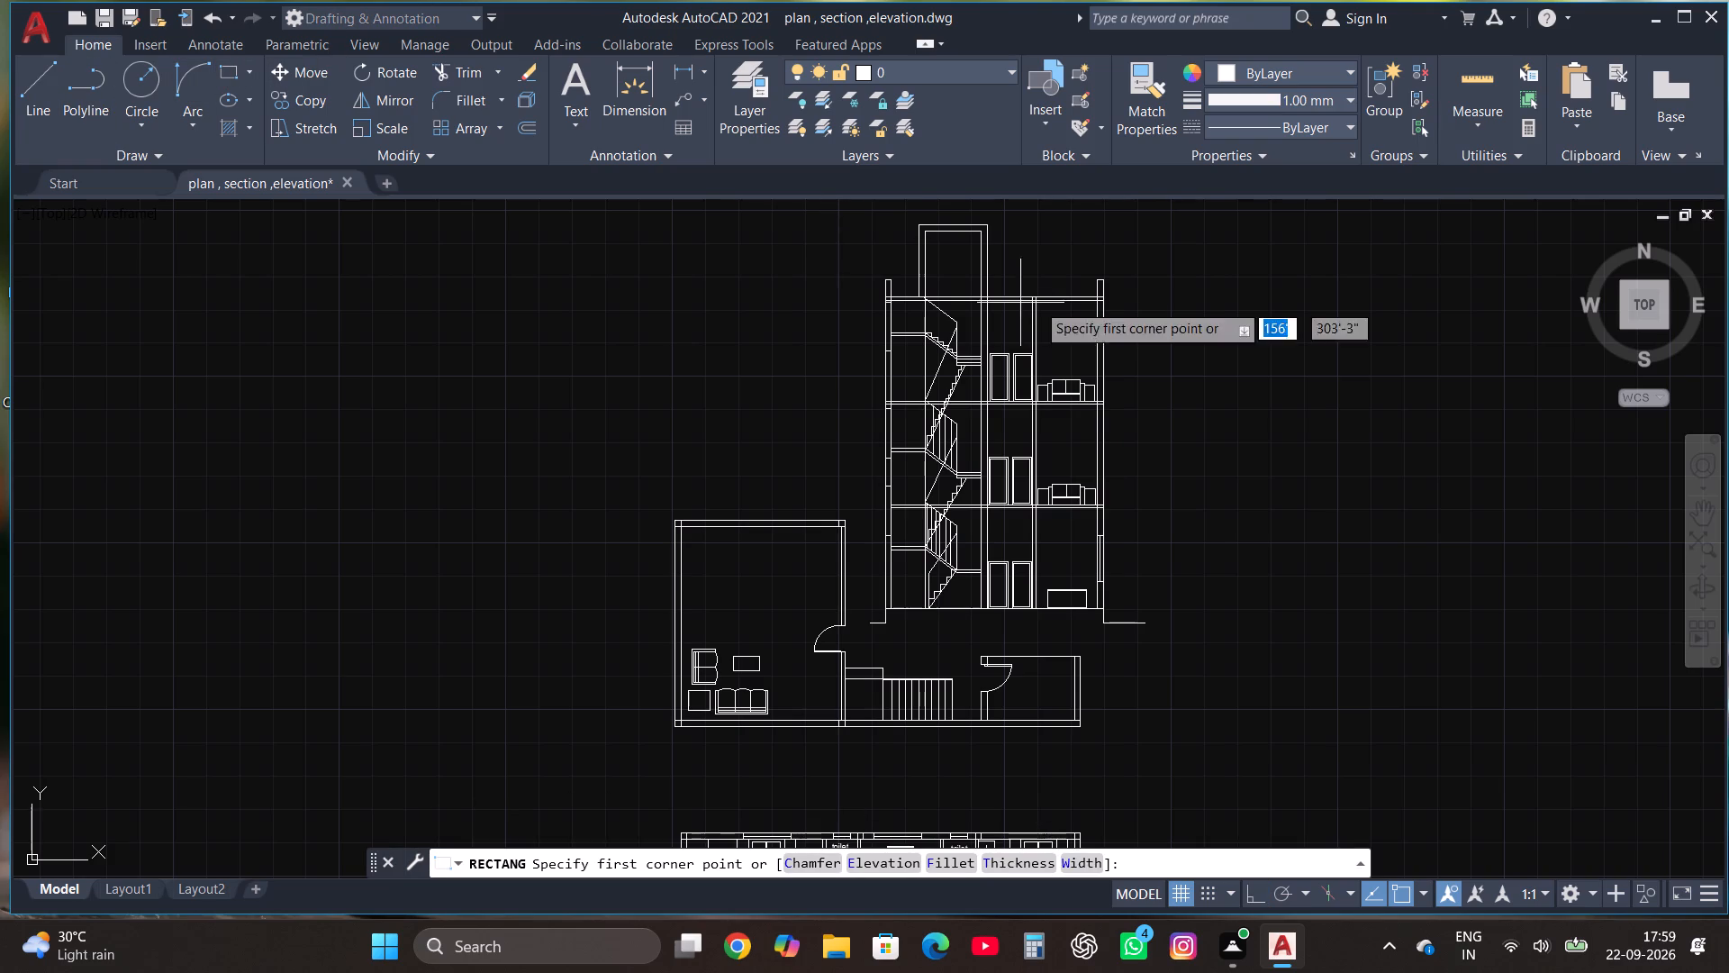
pyautogui.scroll(2, 1116, 349)
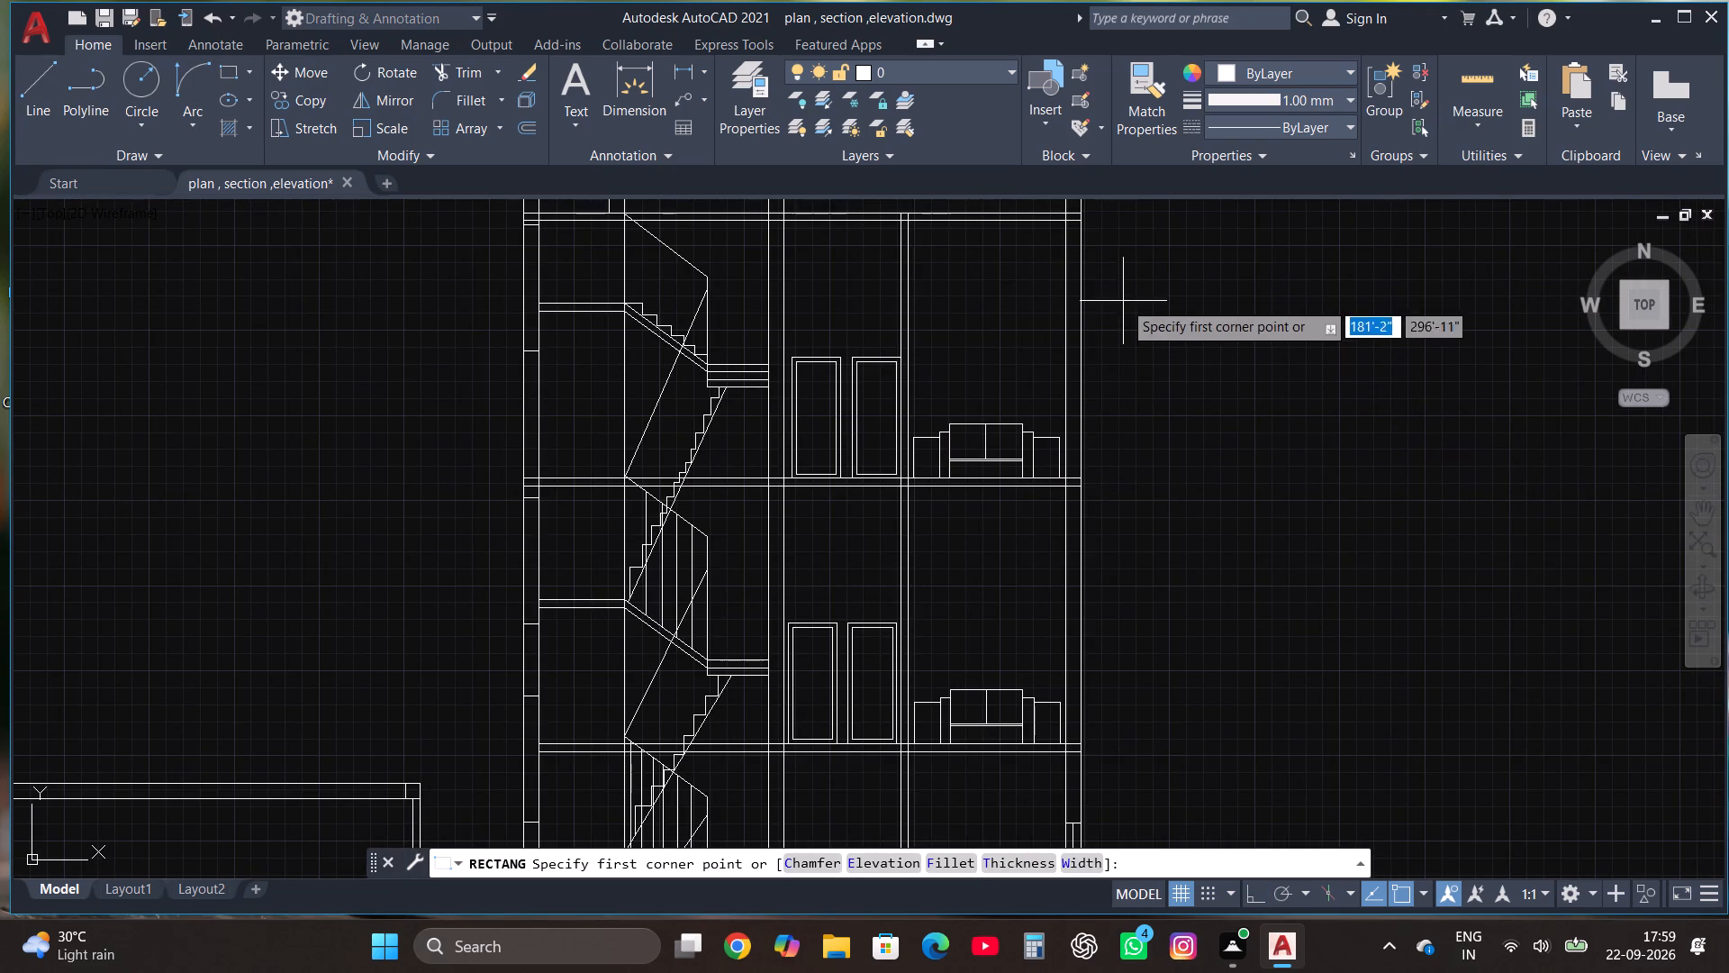
pyautogui.click(1066, 280)
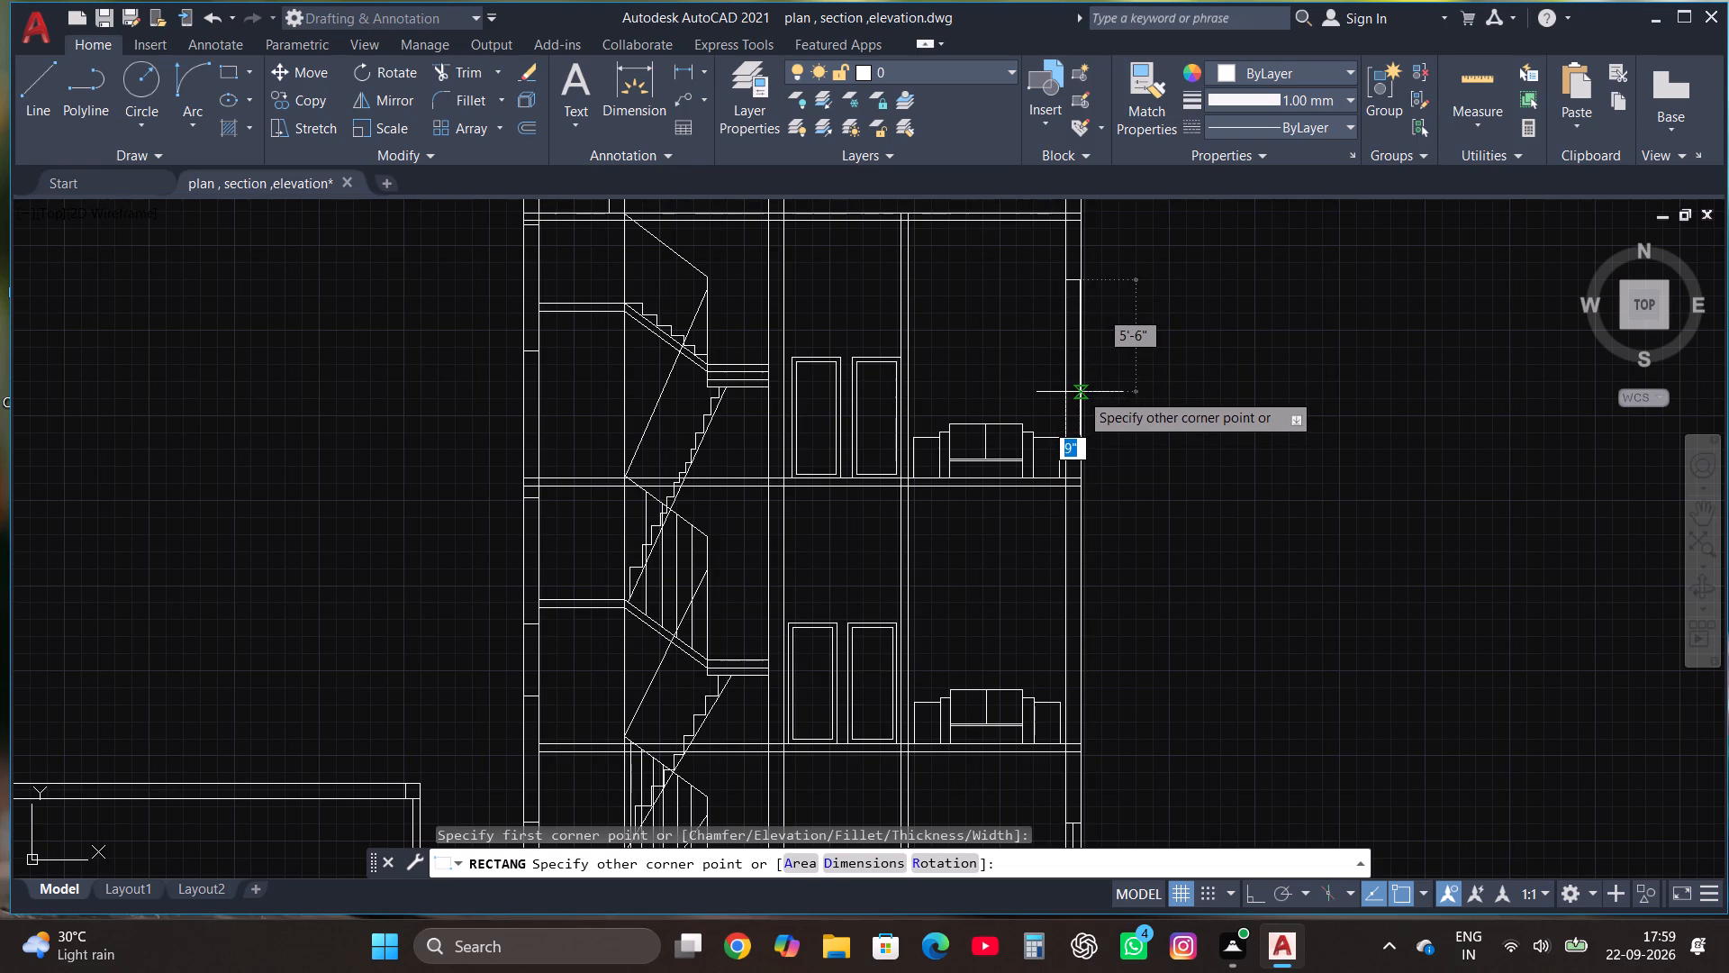
pyautogui.click(1080, 392)
pyautogui.click(52, 86)
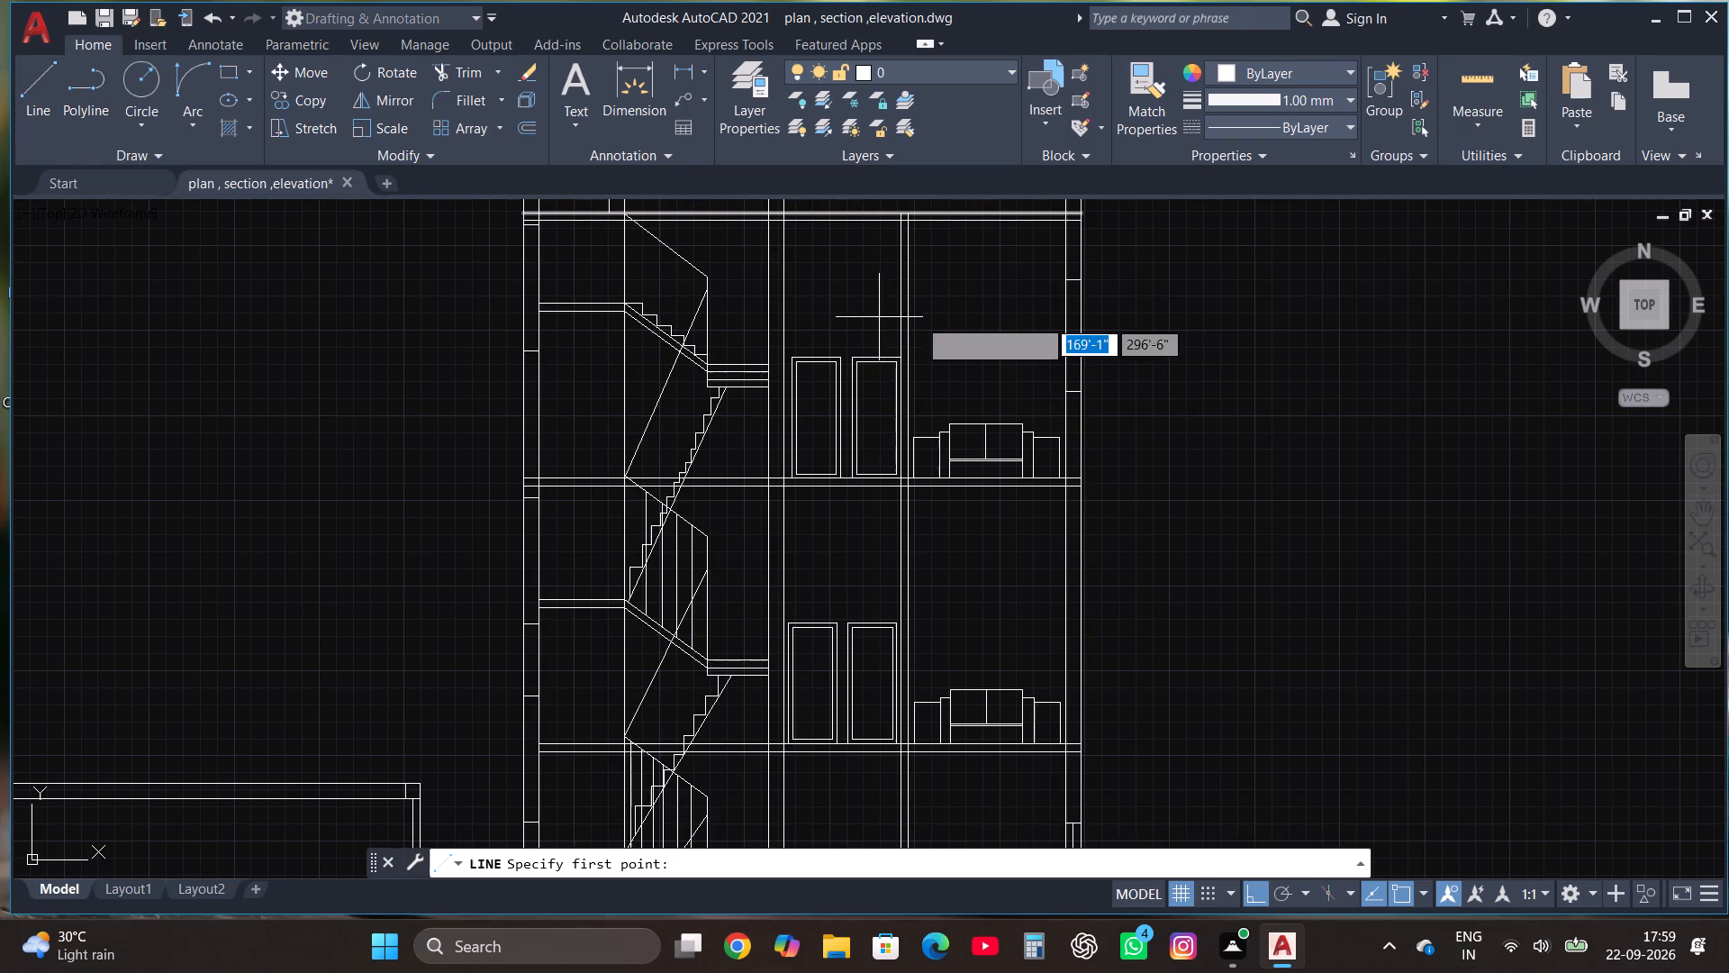
pyautogui.click(1073, 281)
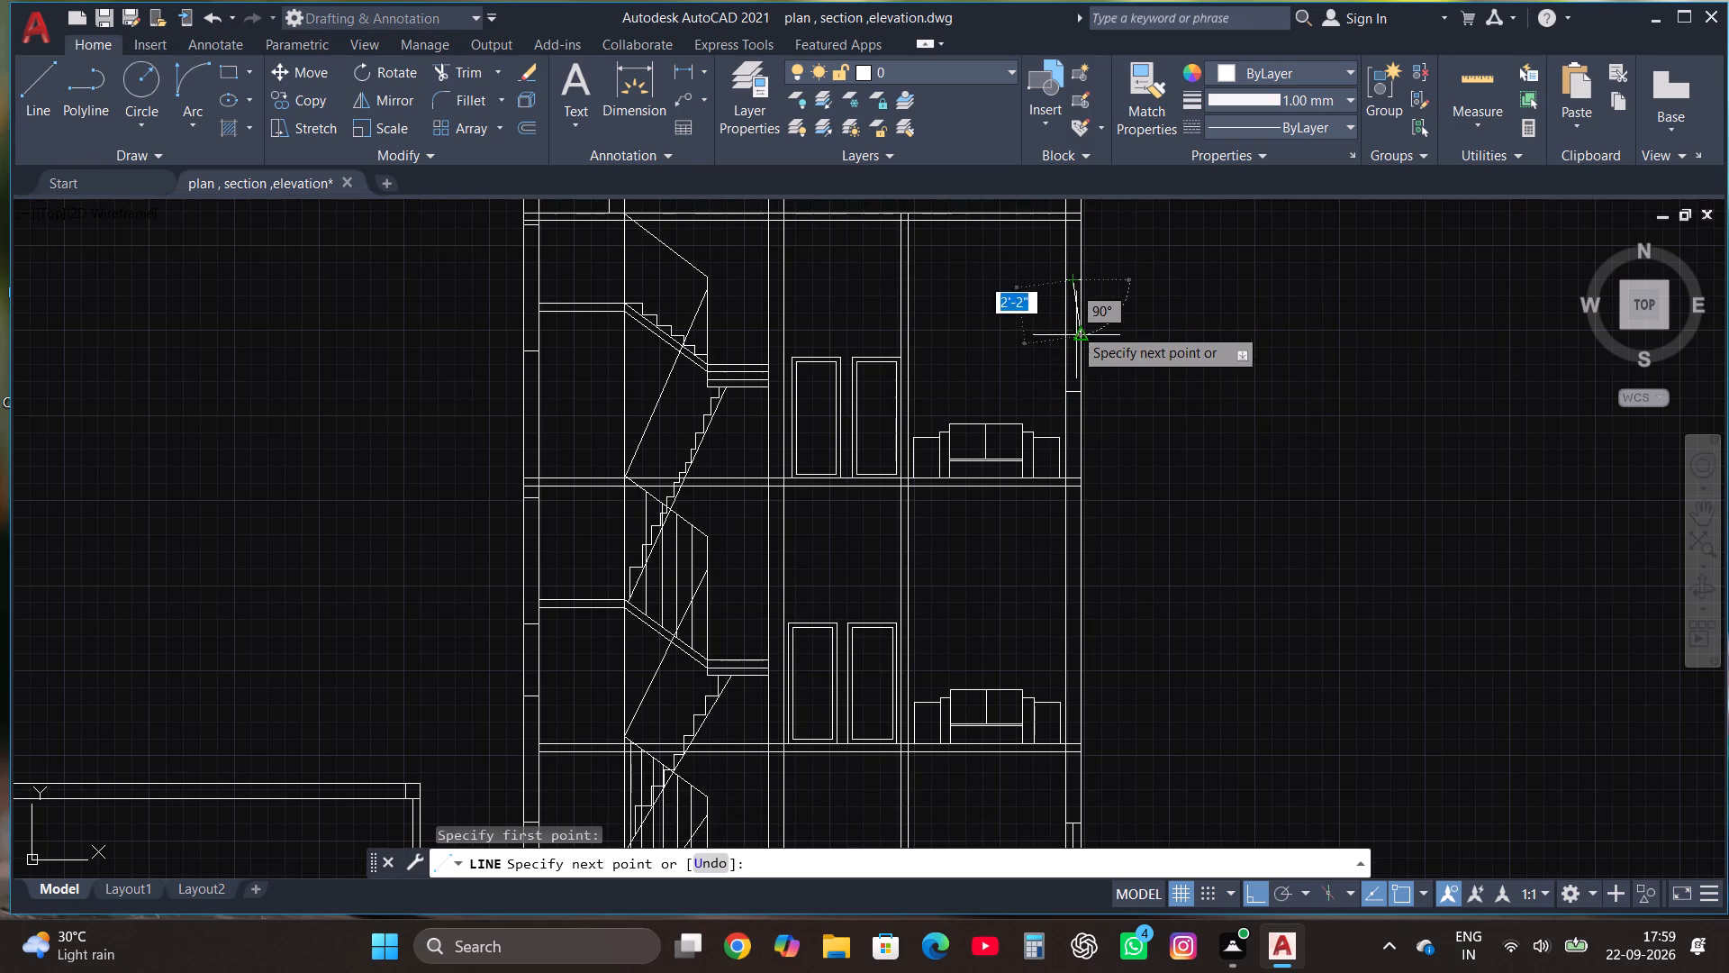
pyautogui.click(1073, 395)
pyautogui.press('Escape')
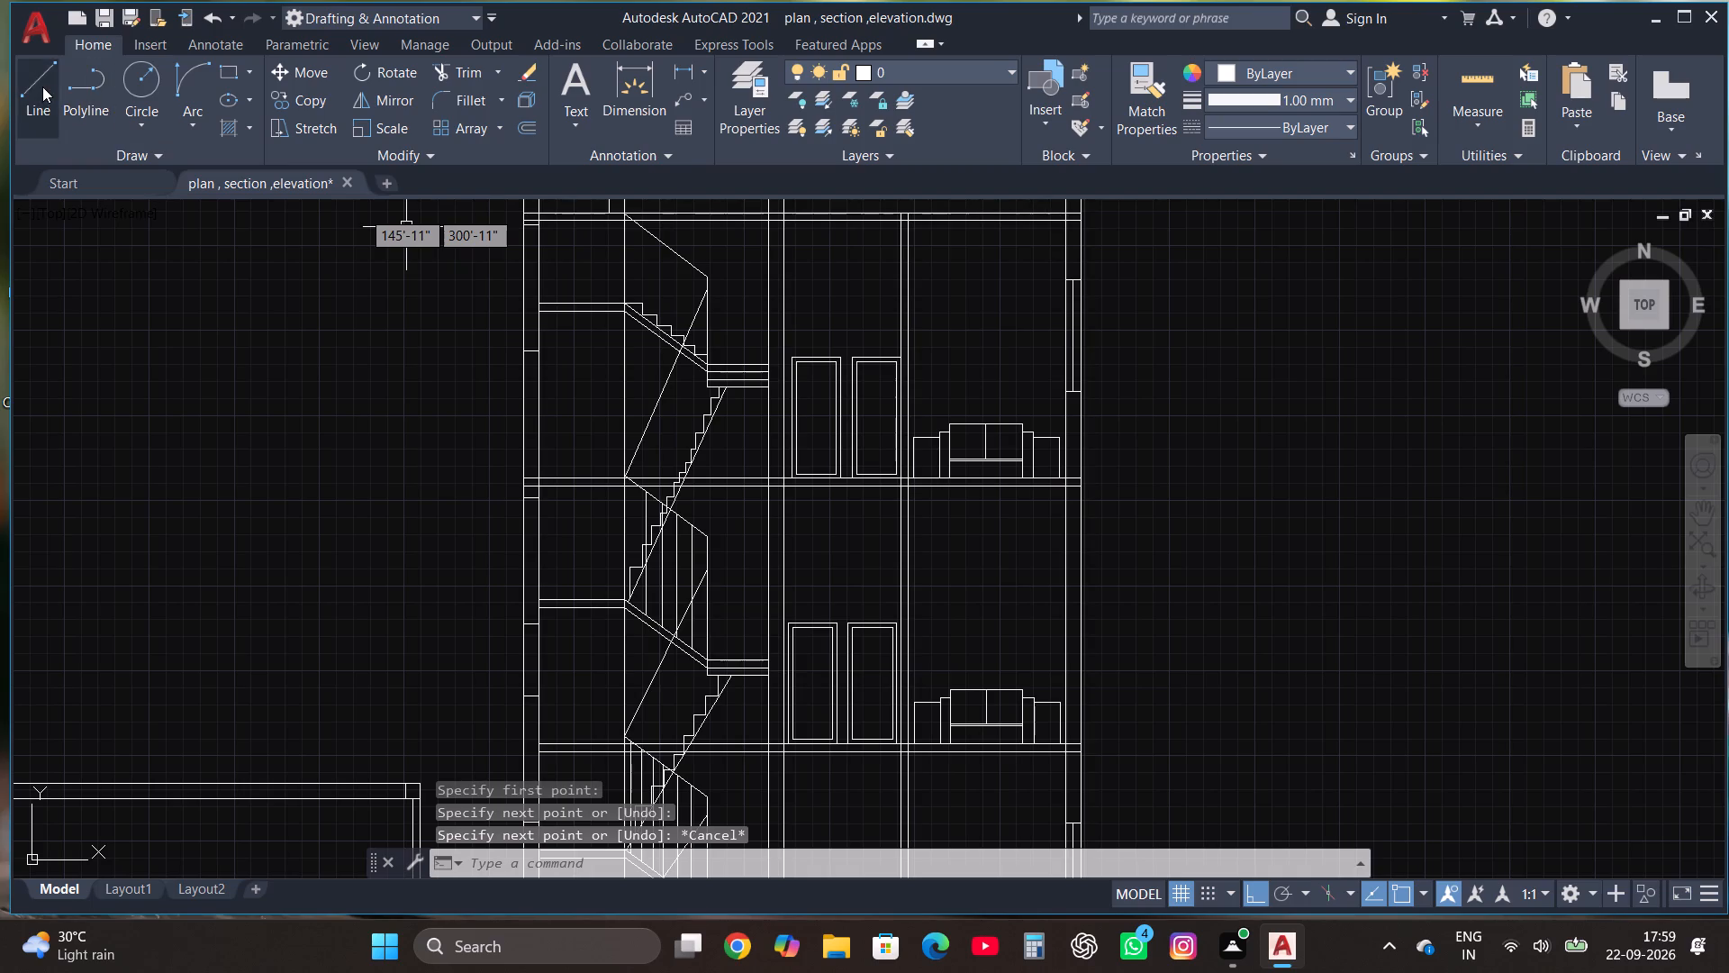
# Draw a window about 5'-3" high in the outer wall beside the middle-storey sofa, with a vertical glazing line at mid-thickness.
pyautogui.click(230, 78)
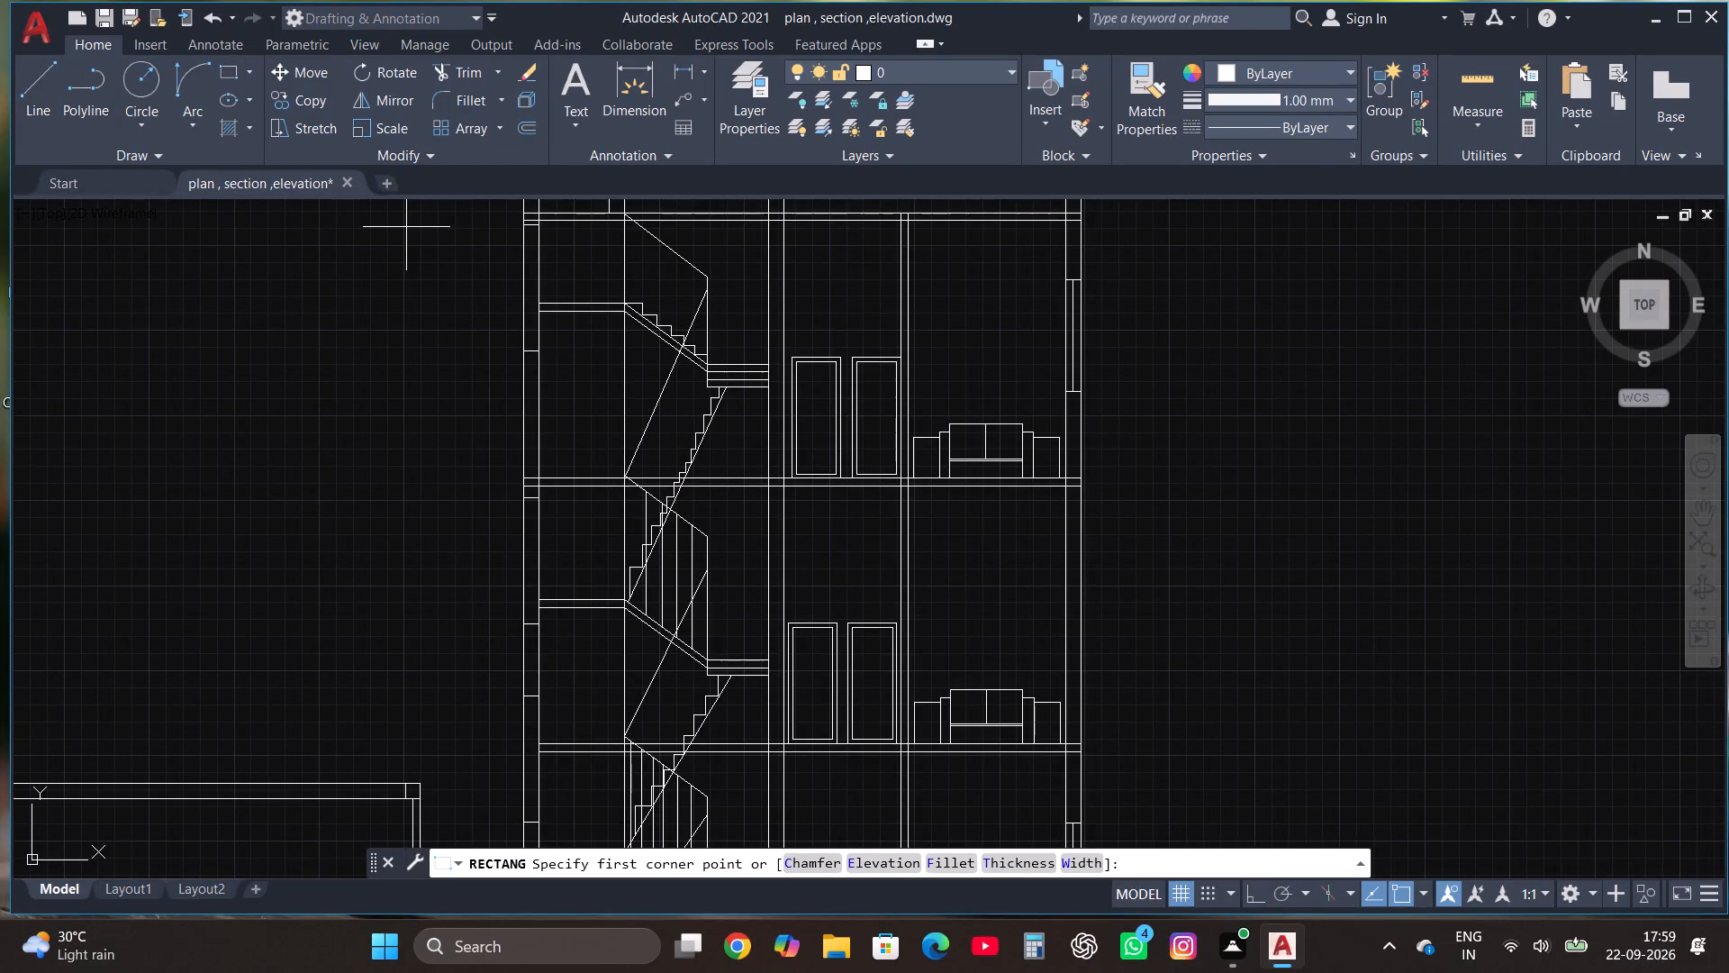
pyautogui.click(1063, 536)
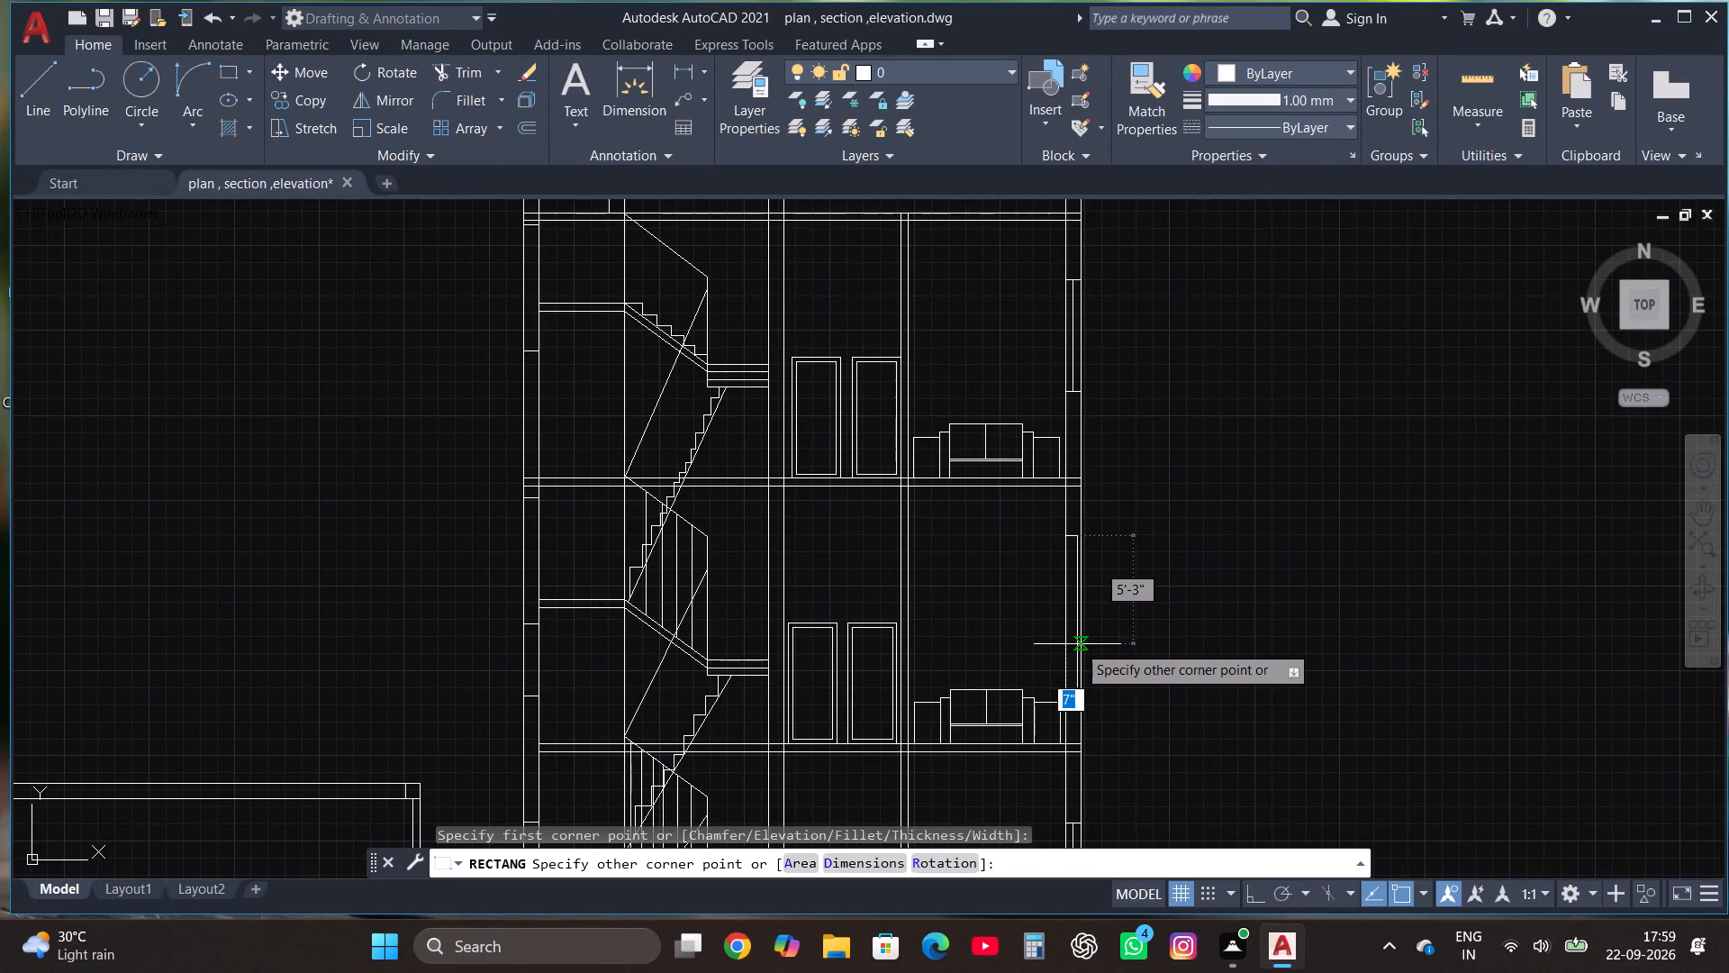
pyautogui.click(1081, 647)
pyautogui.click(25, 77)
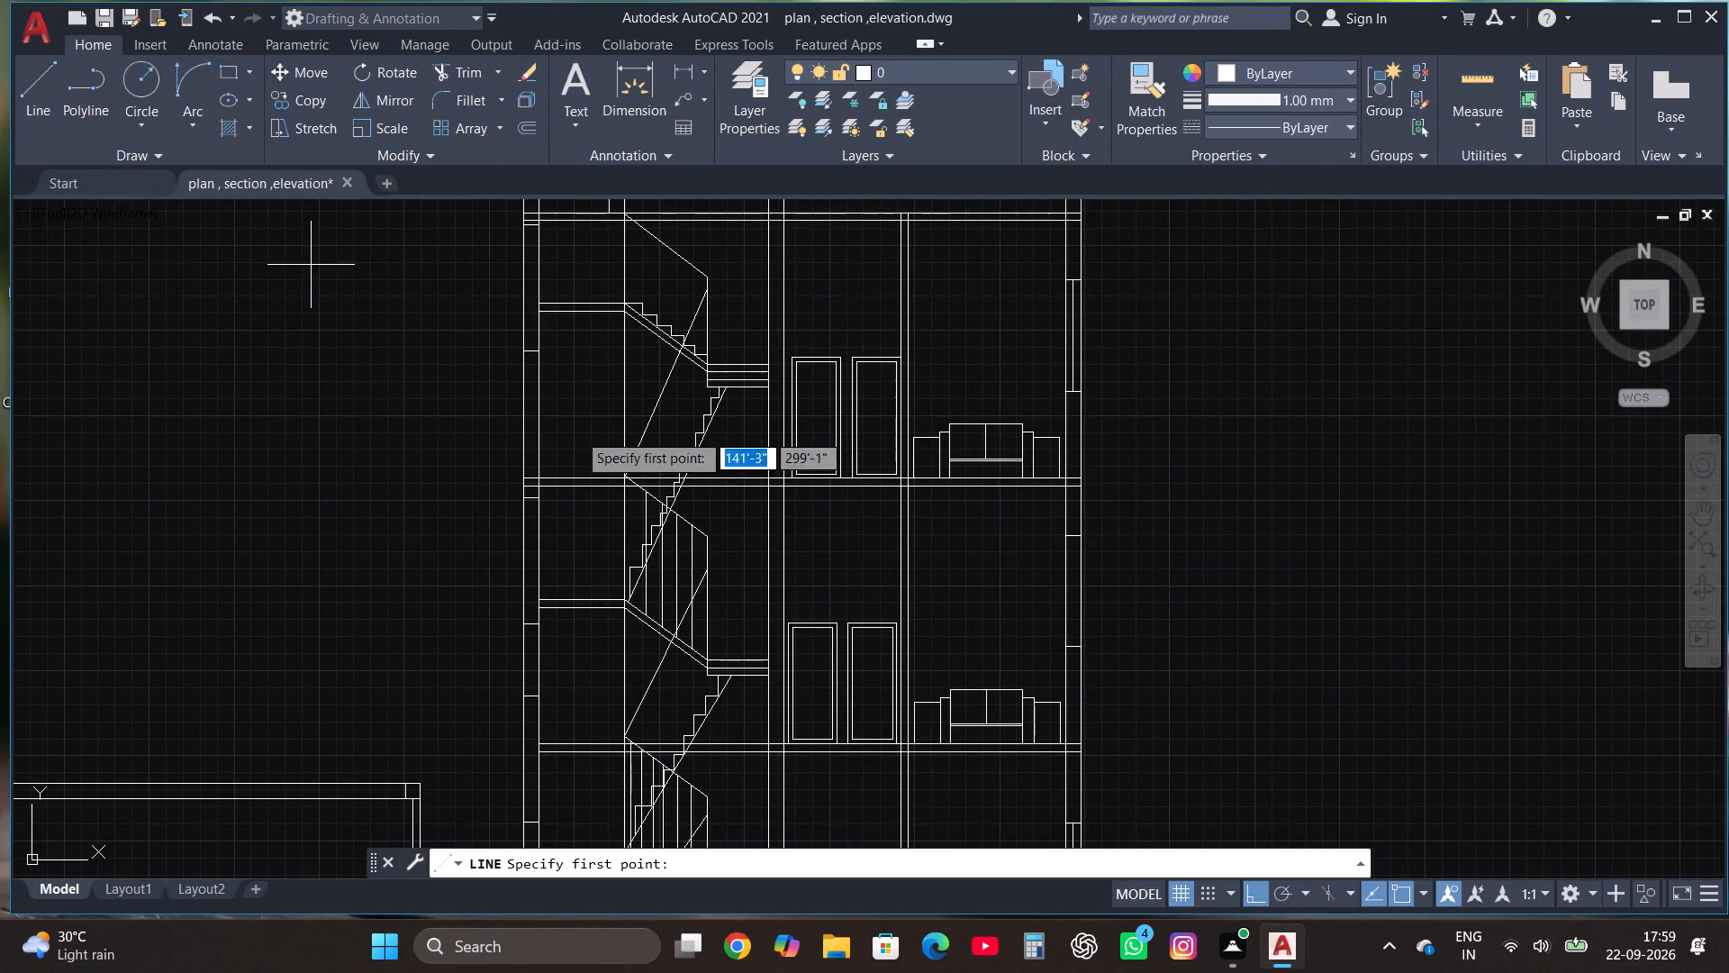
pyautogui.click(1069, 538)
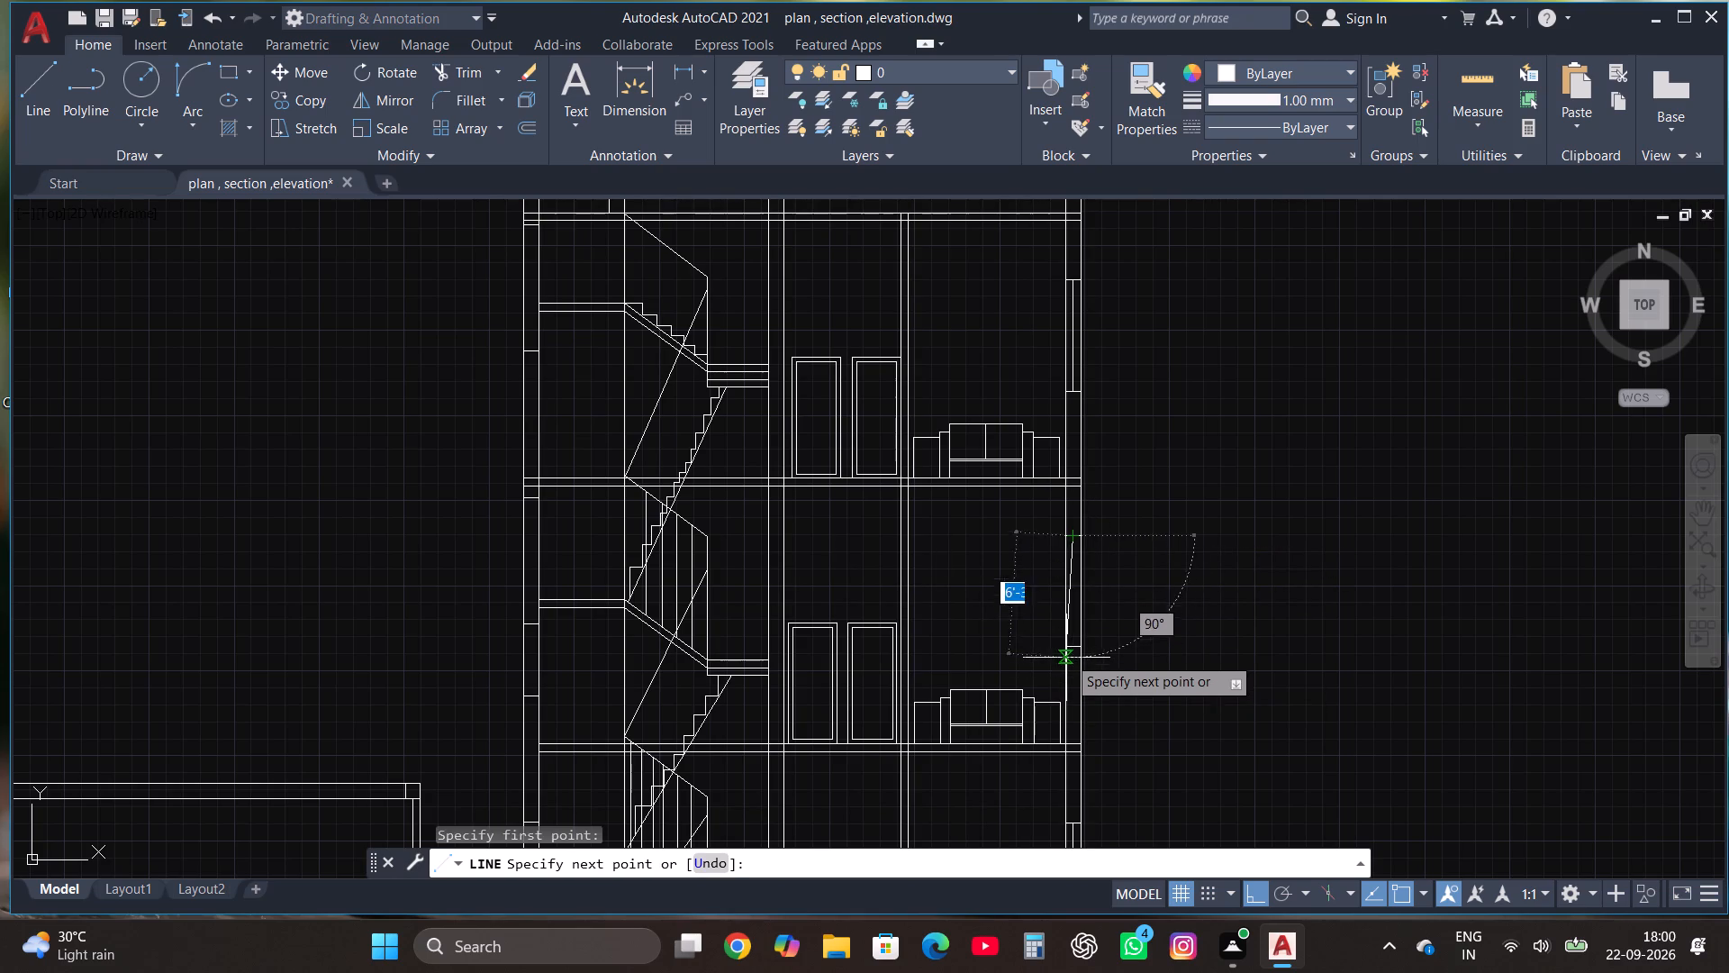
pyautogui.click(1076, 650)
pyautogui.press('Escape')
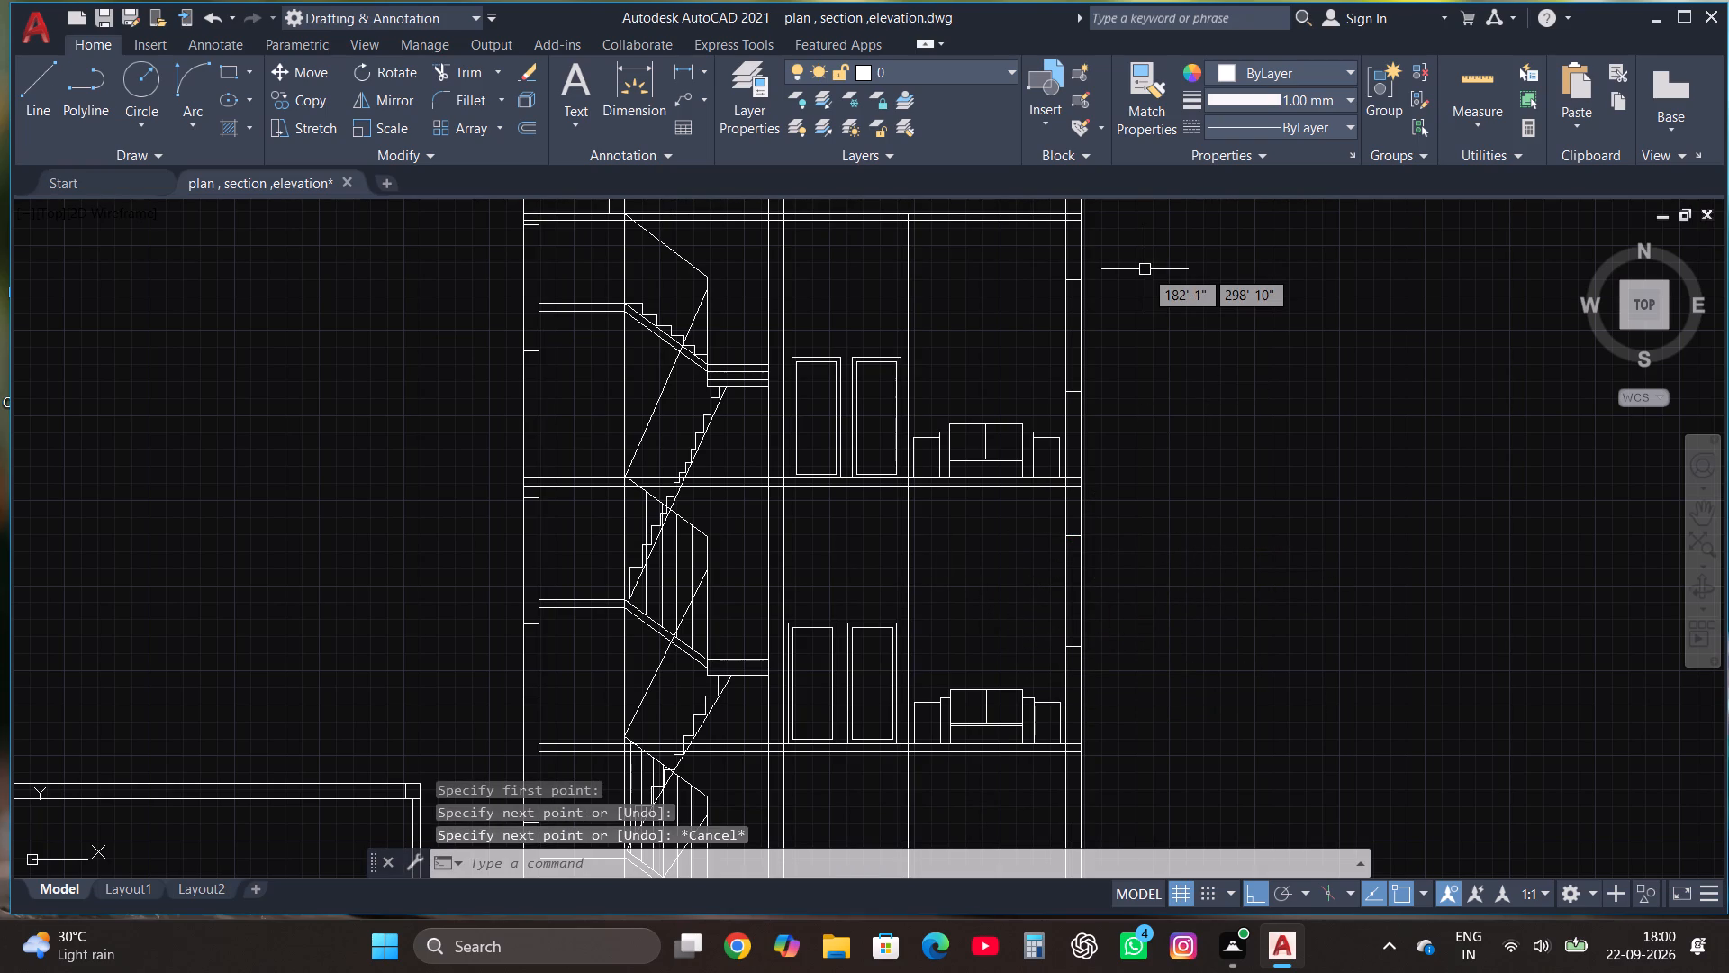
# Draw a window about 4'-1" high in the staircase-side outer wall of the top storey, with a vertical glazing line at mid-thickness.
pyautogui.scroll(-1, 1145, 269)
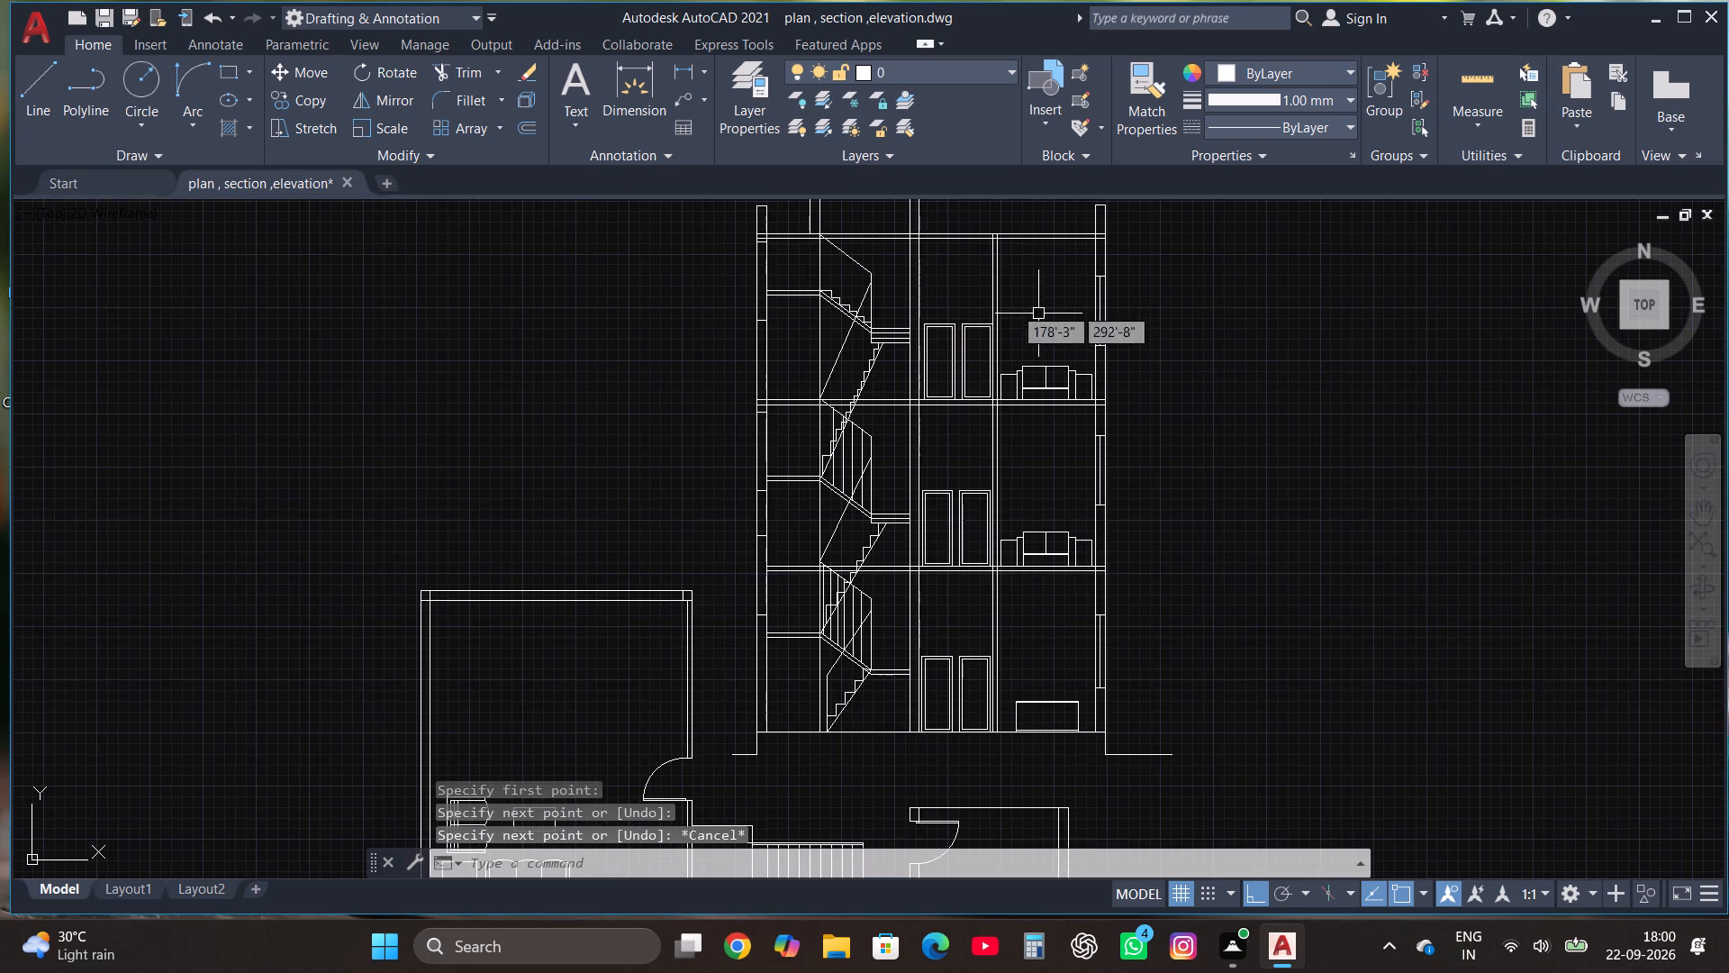
pyautogui.click(222, 77)
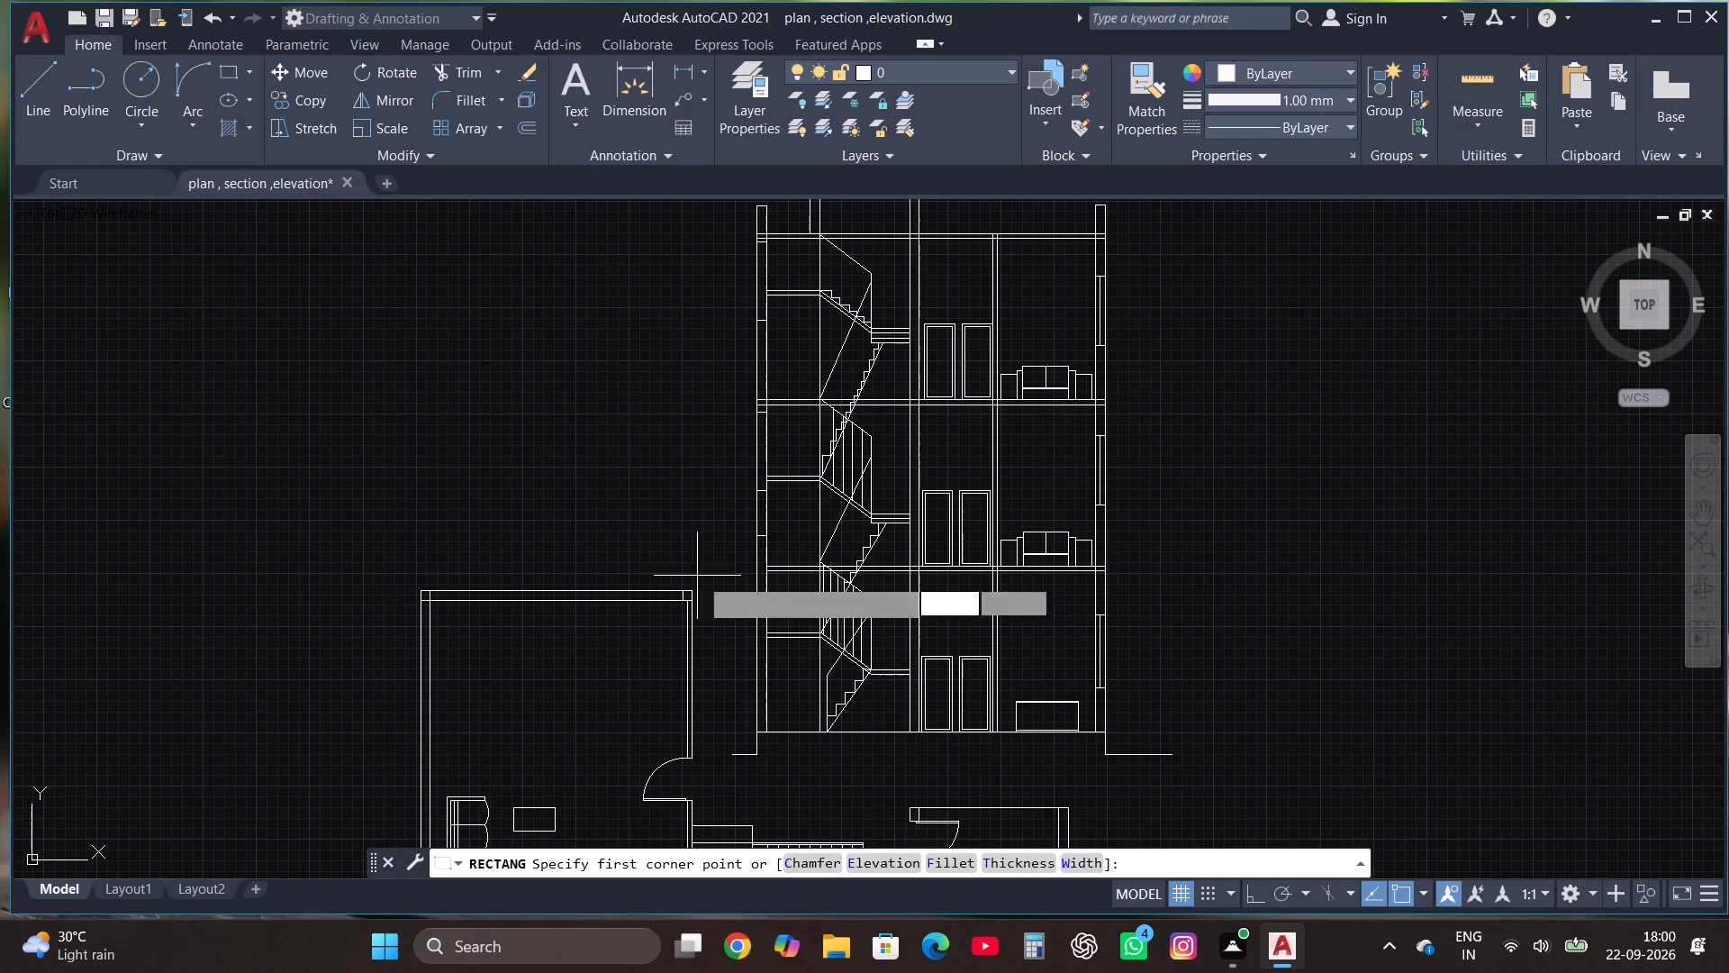
pyautogui.scroll(-1, 759, 641)
pyautogui.scroll(1, 768, 375)
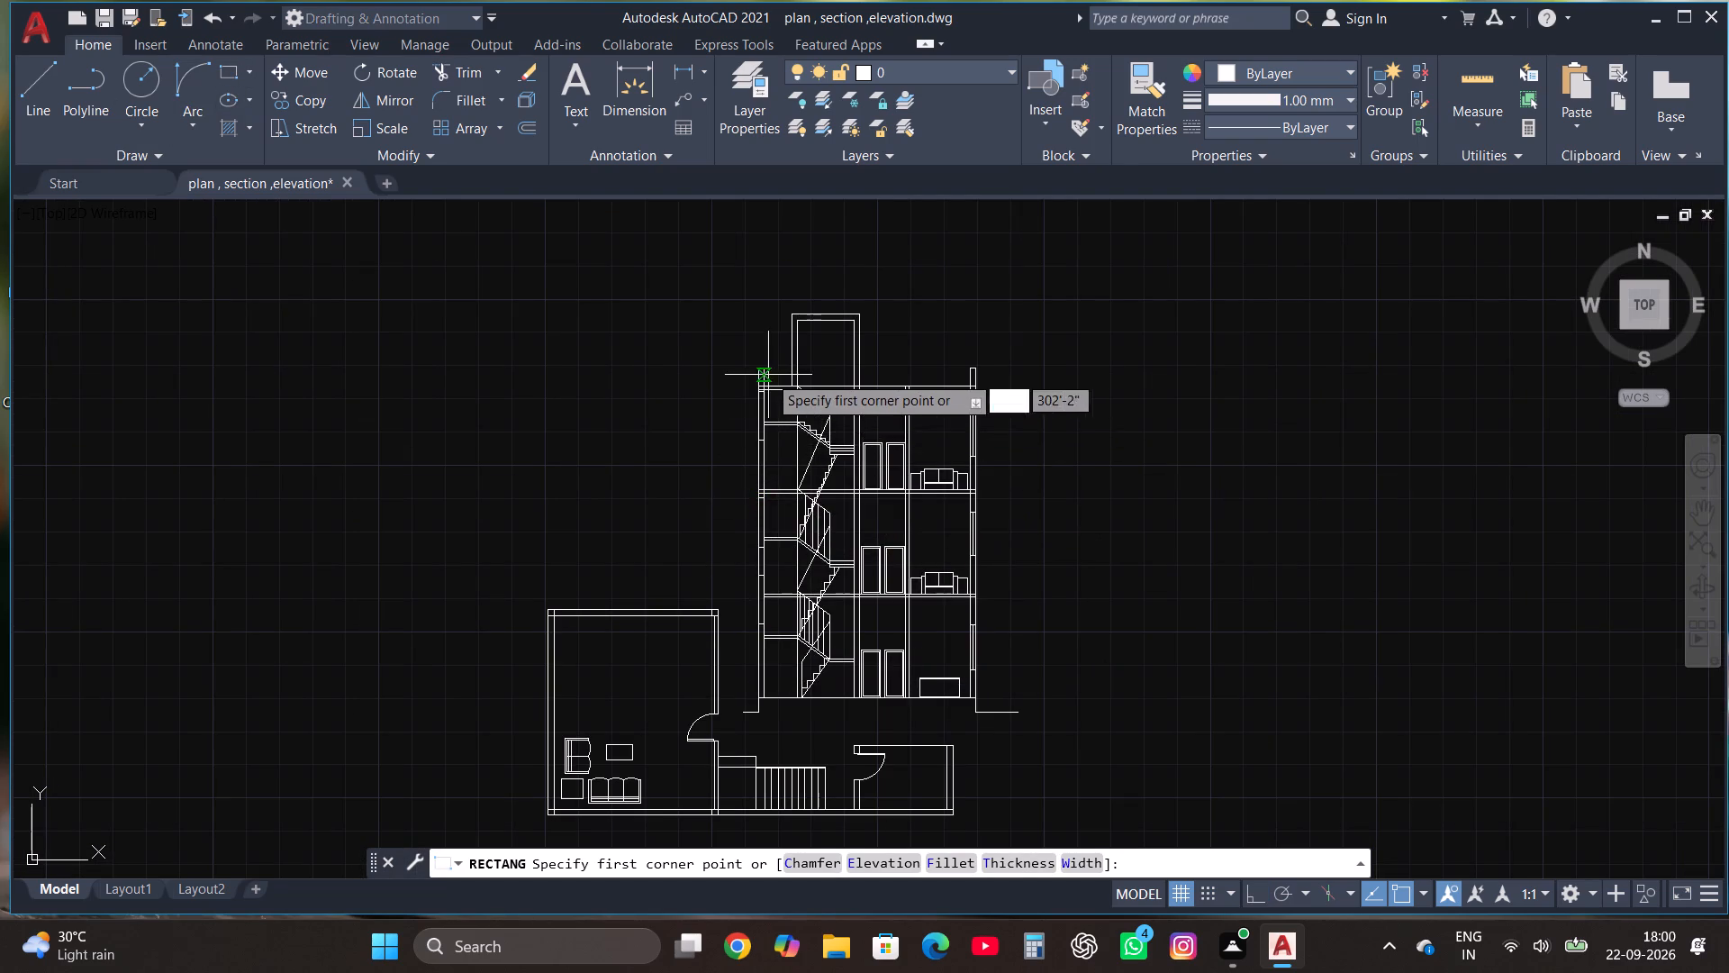
pyautogui.scroll(2, 680, 492)
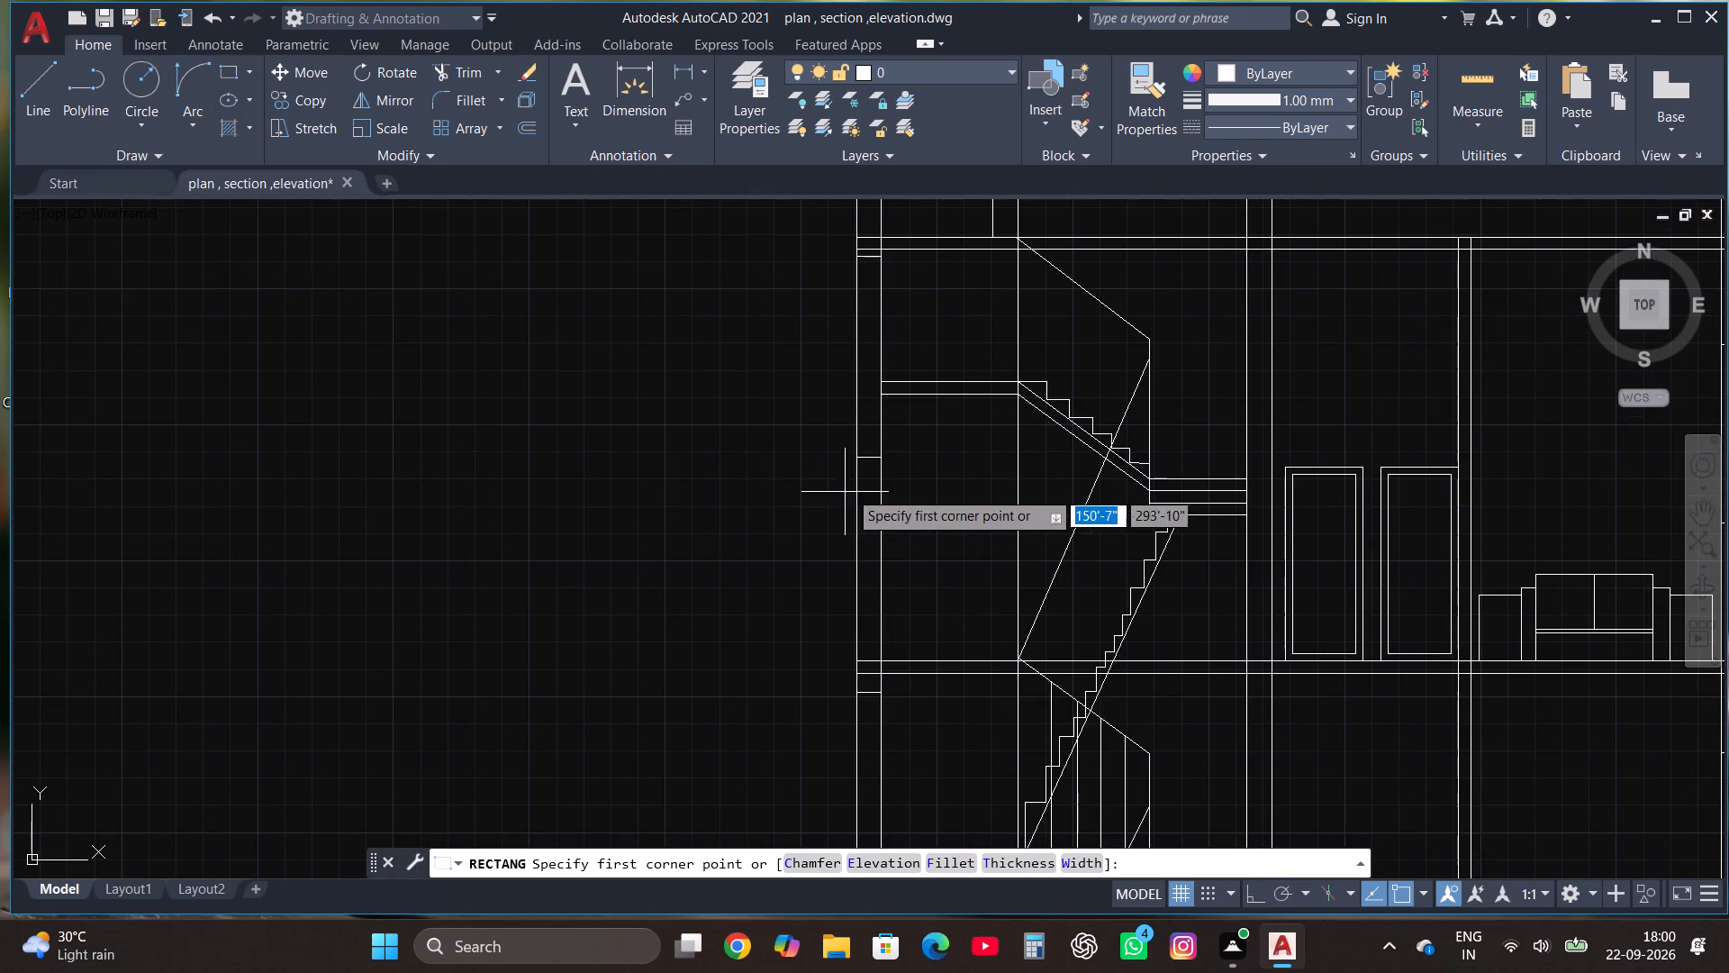
pyautogui.click(855, 298)
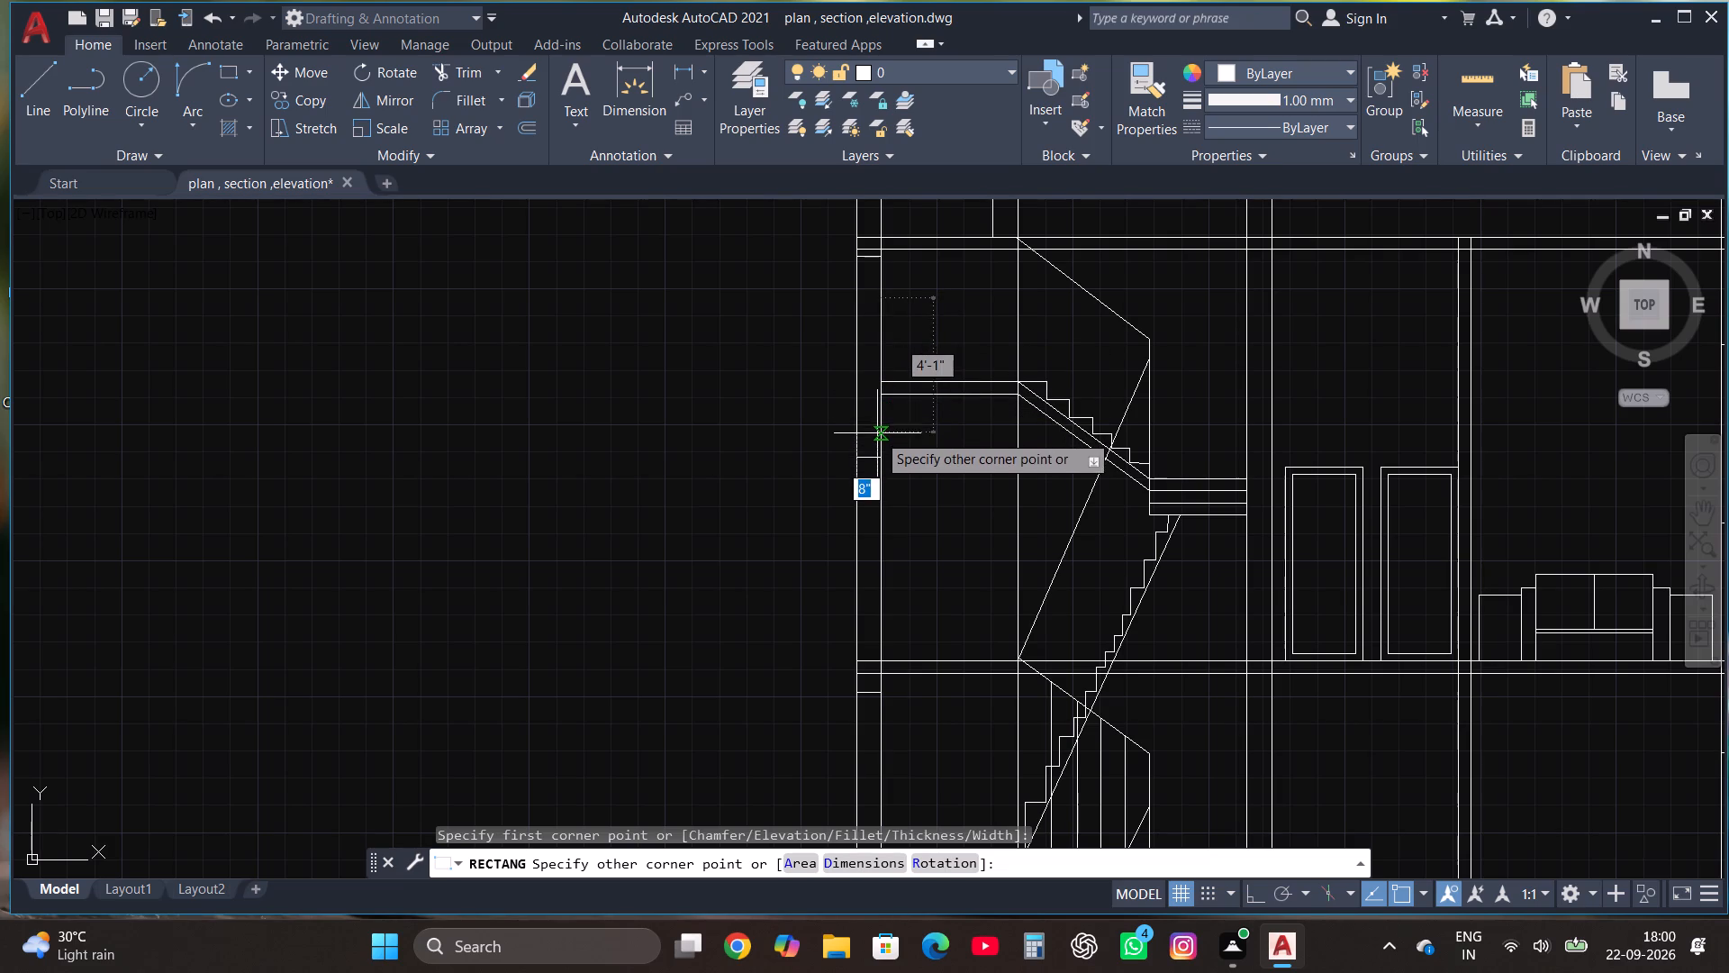
pyautogui.click(881, 437)
pyautogui.click(23, 105)
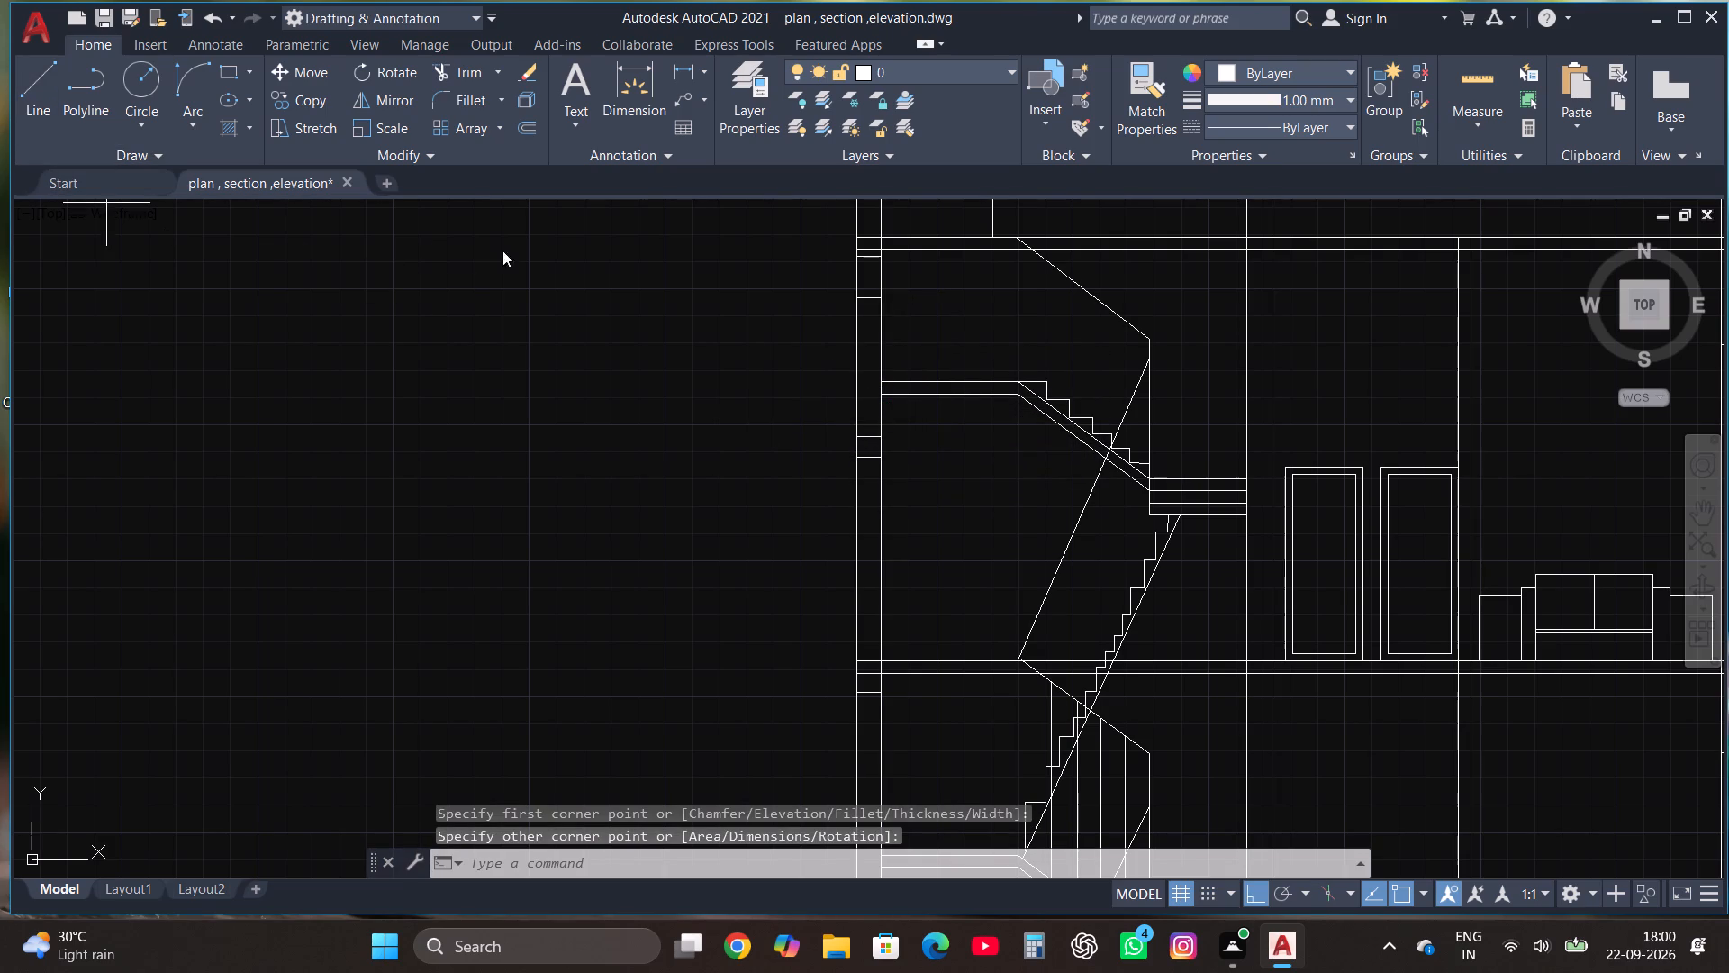
pyautogui.click(865, 299)
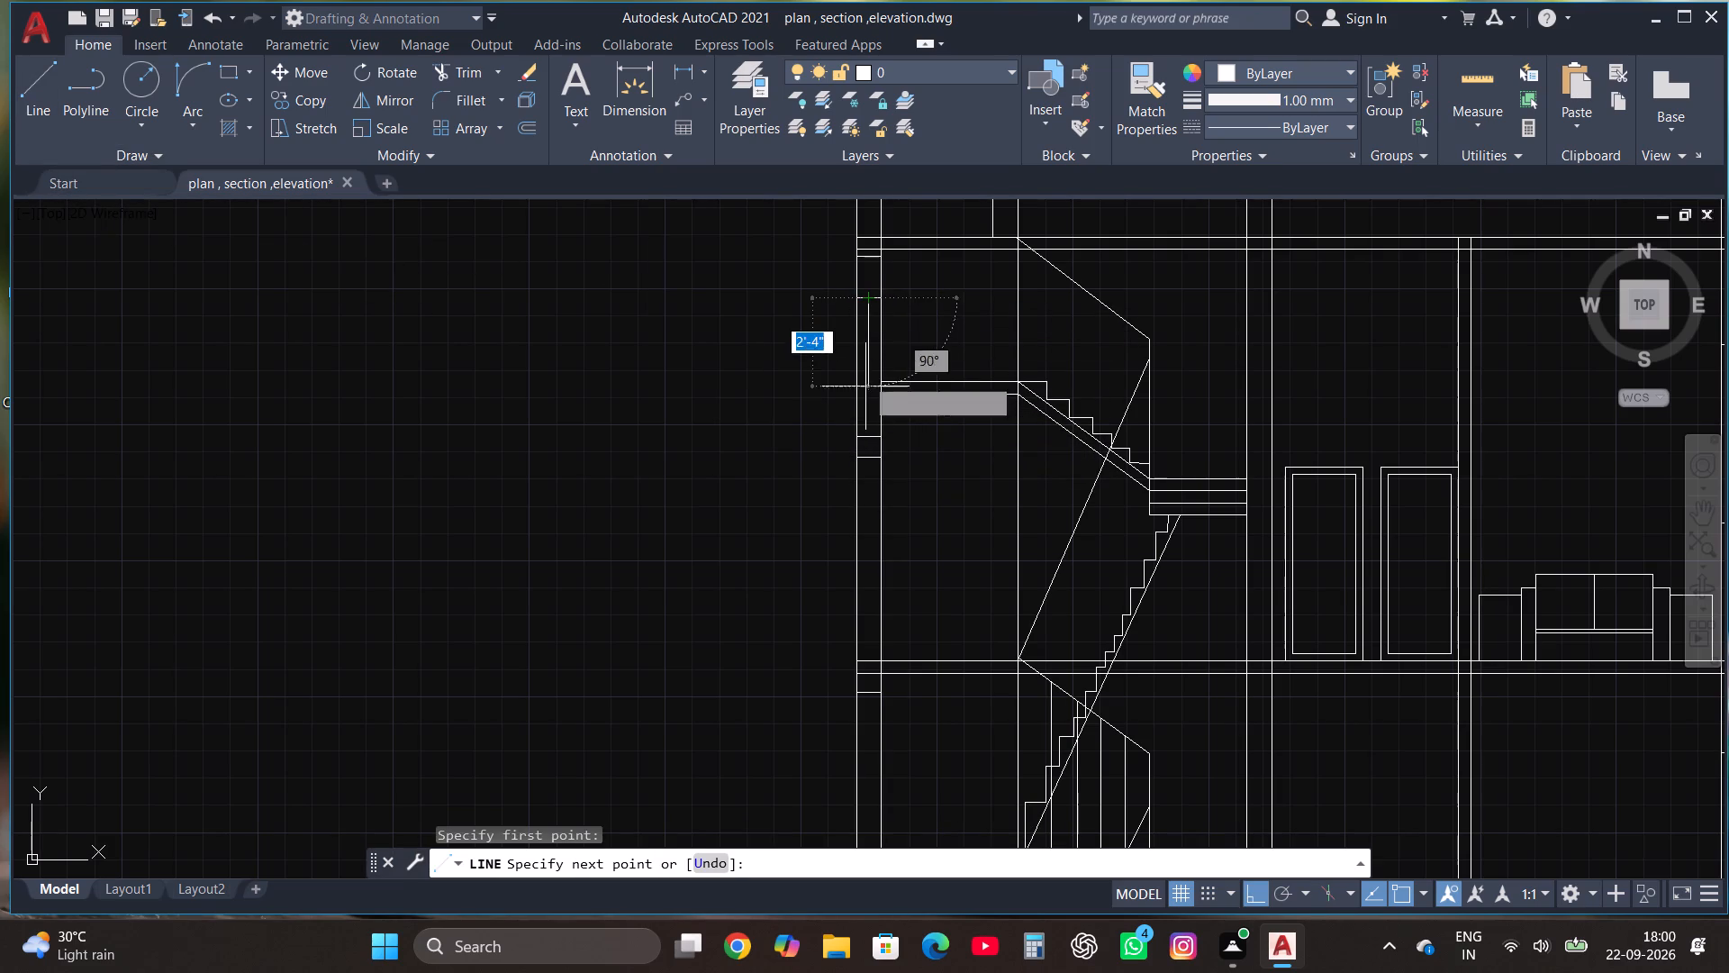
pyautogui.click(866, 436)
pyautogui.press('Escape')
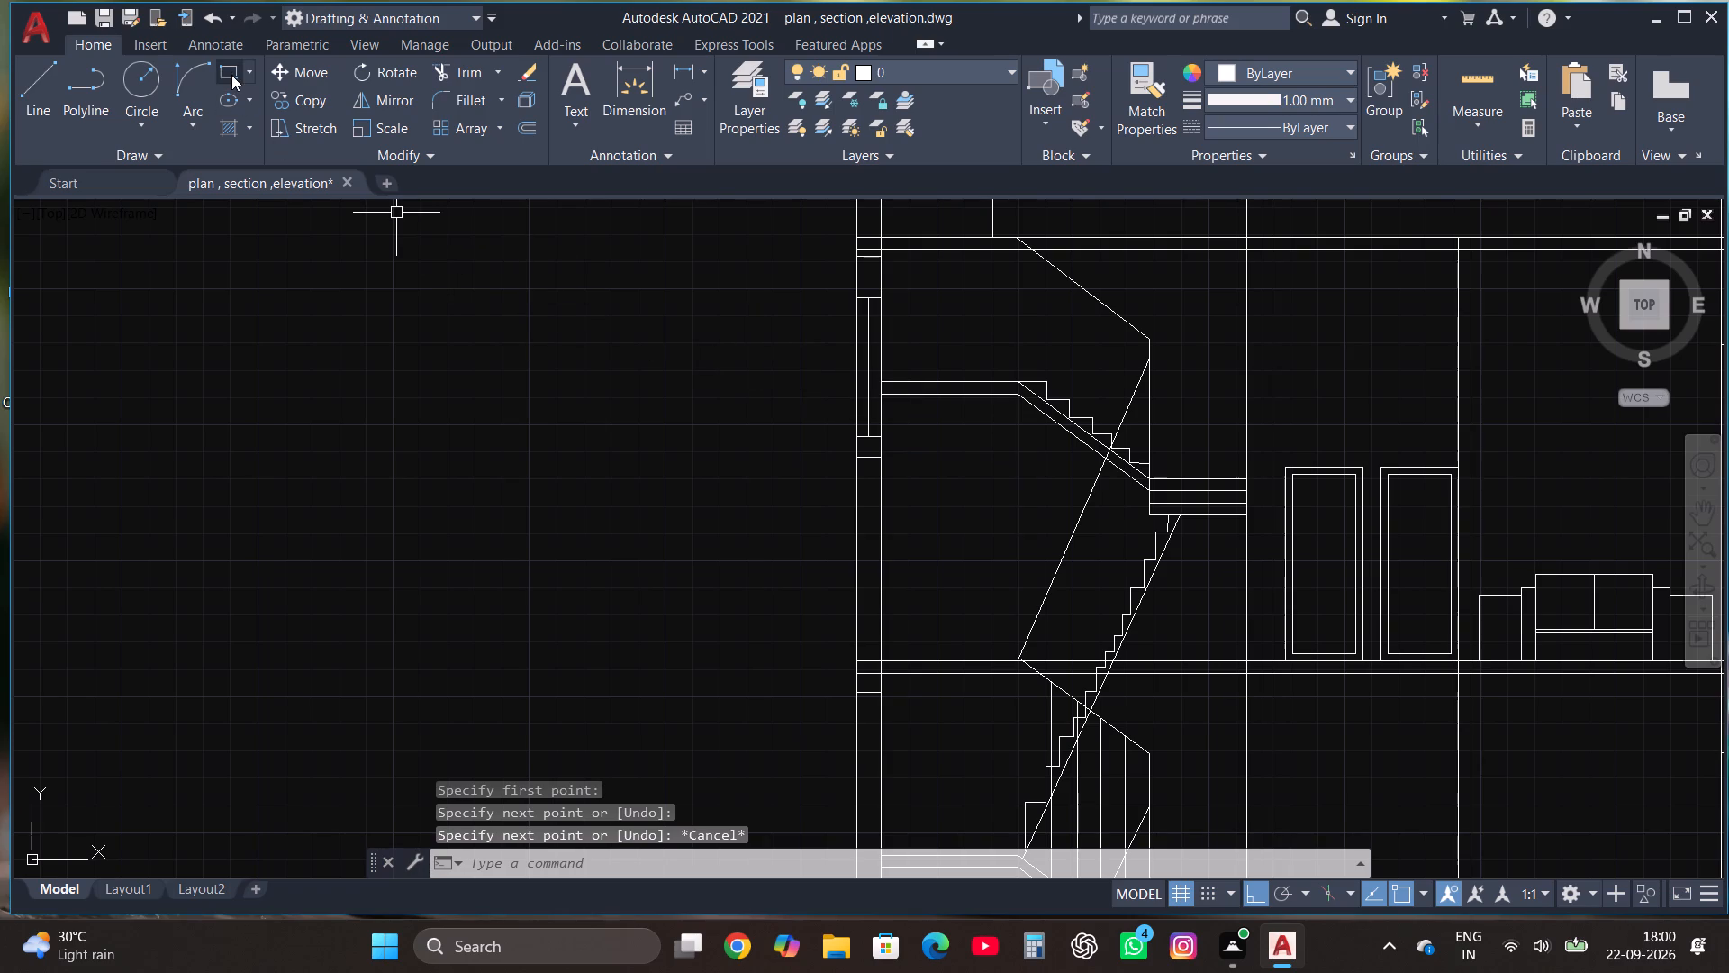
# Draw a window about 2'-7" high in the staircase-side outer wall of the middle storey, above the landing, with a central vertical glazing line.
pyautogui.click(230, 75)
pyautogui.scroll(-2, 948, 539)
pyautogui.scroll(1, 919, 564)
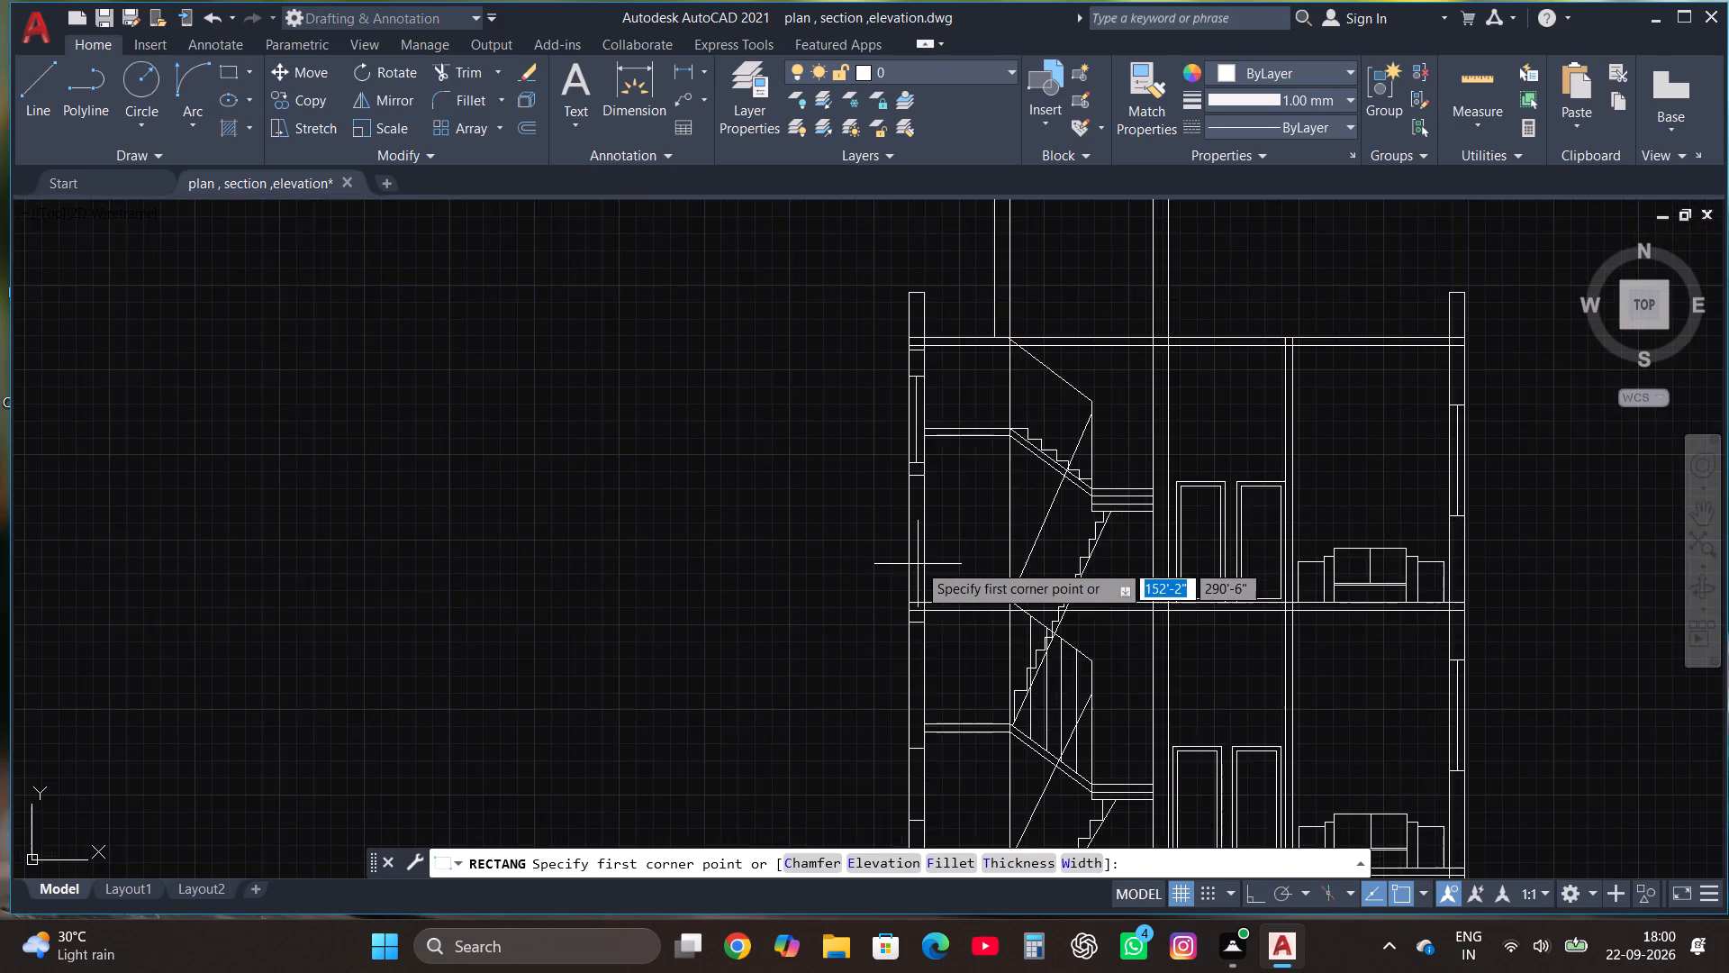
pyautogui.scroll(1, 918, 563)
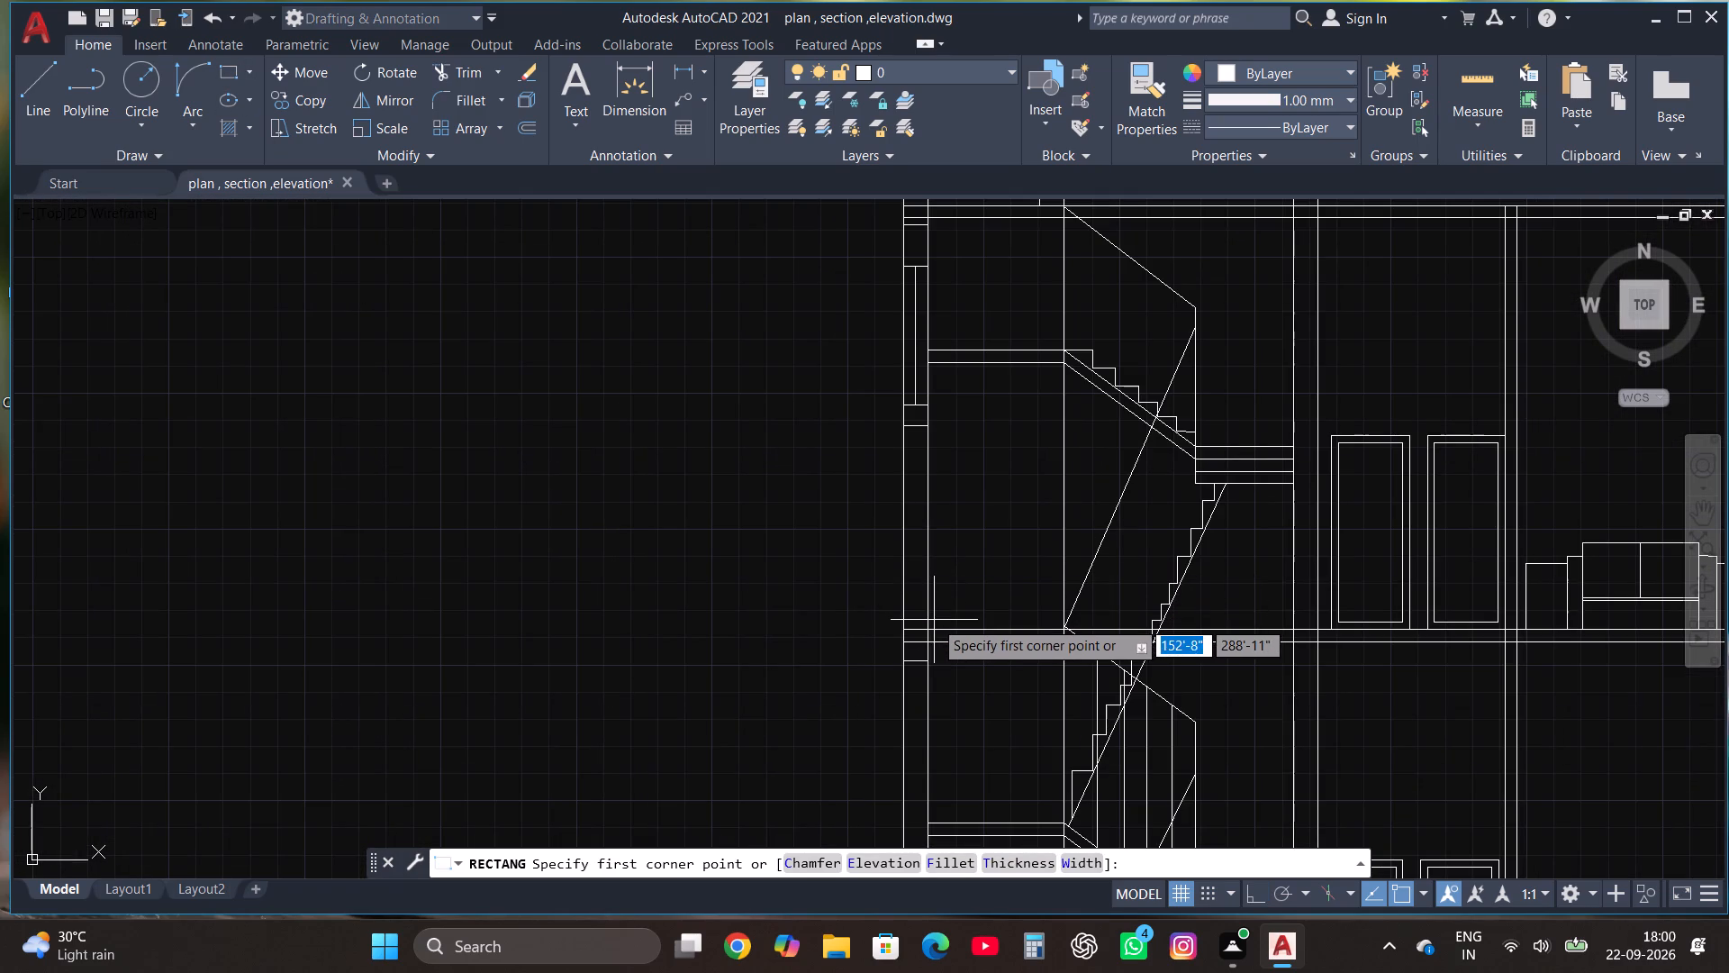
pyautogui.scroll(-1, 929, 540)
pyautogui.scroll(1, 921, 548)
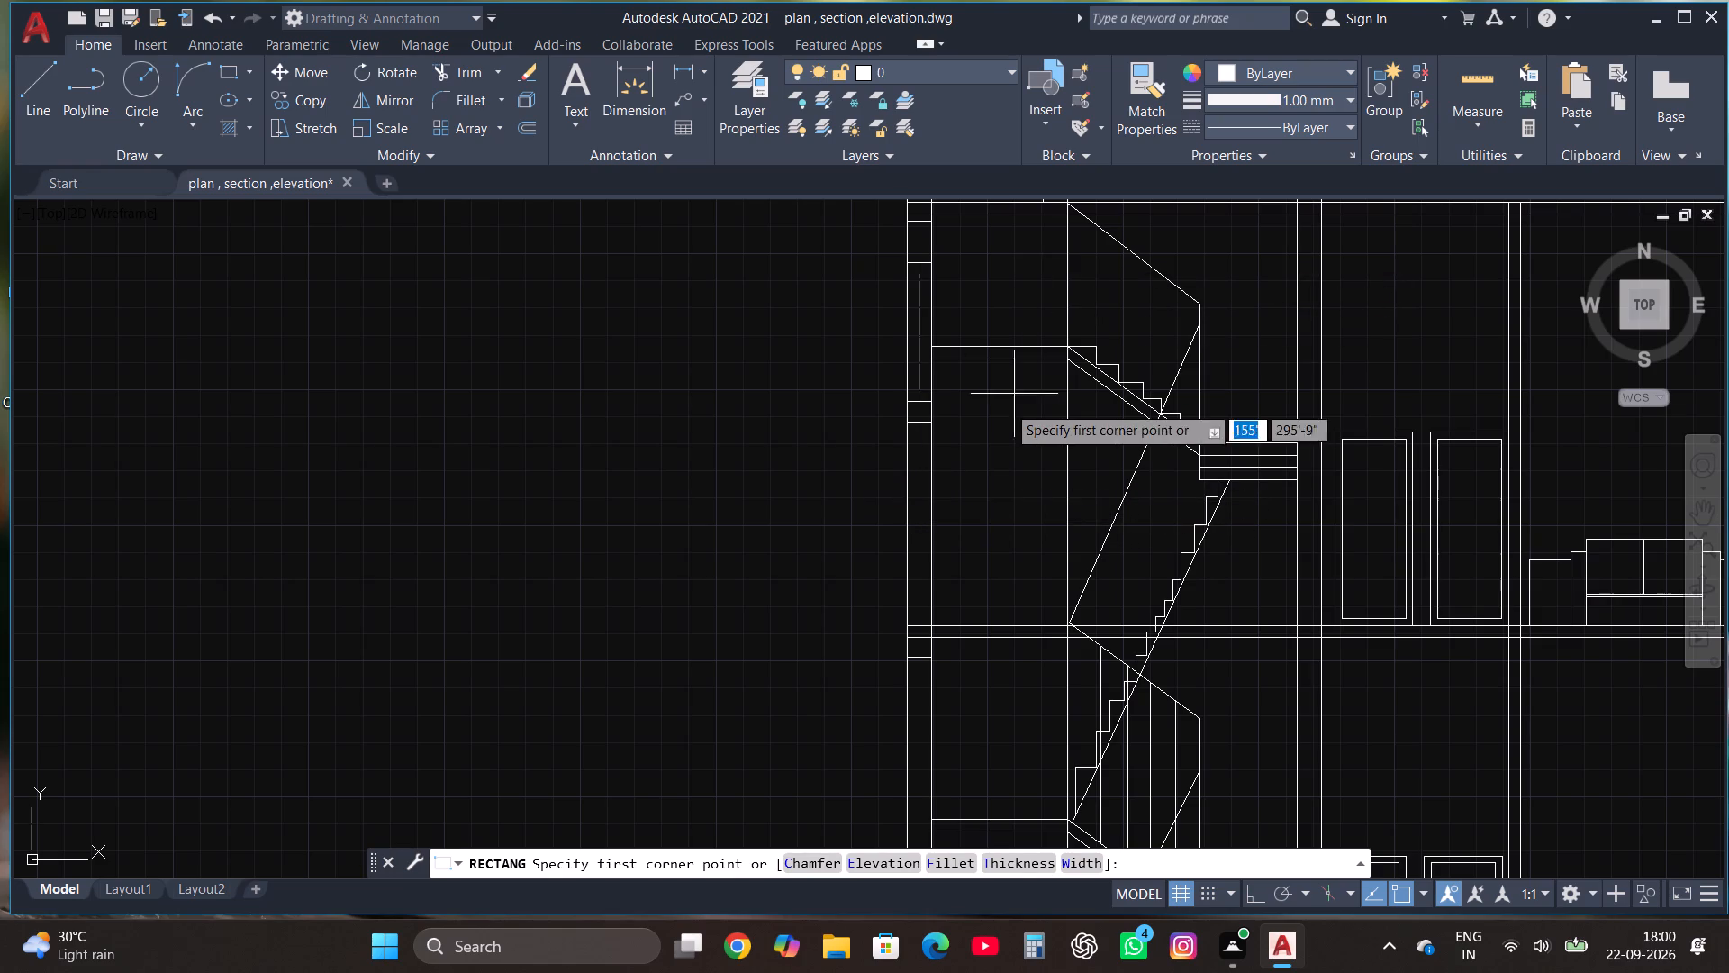
pyautogui.scroll(-1, 1002, 418)
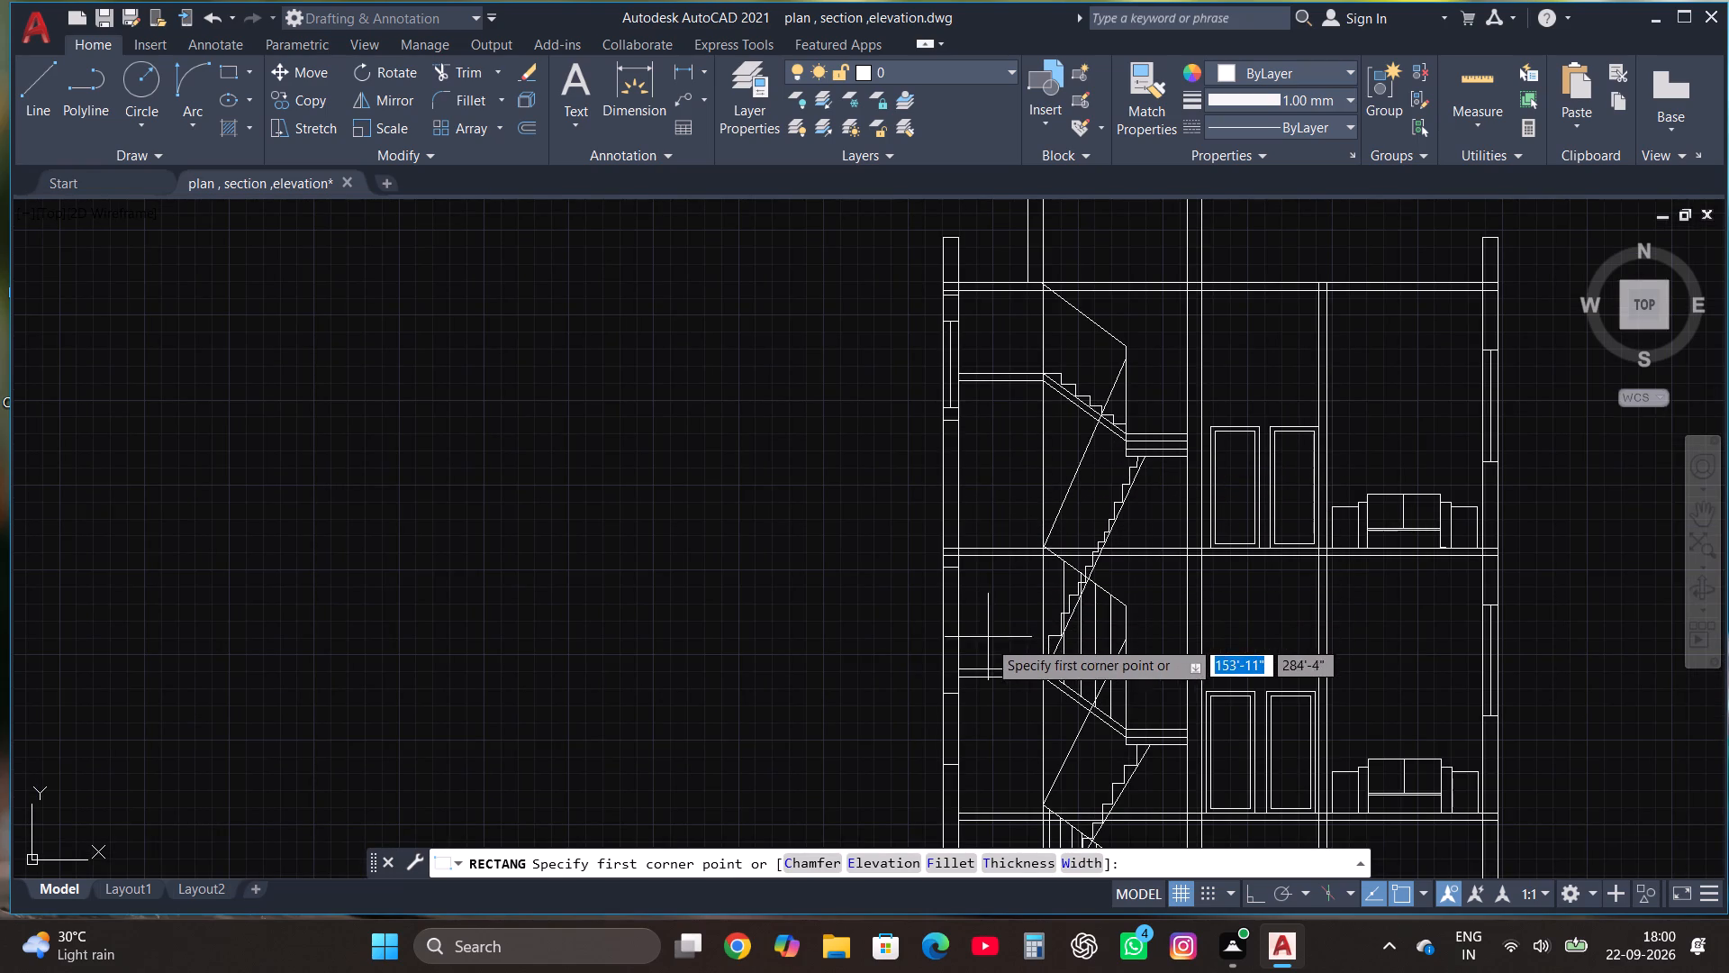
pyautogui.scroll(1, 947, 638)
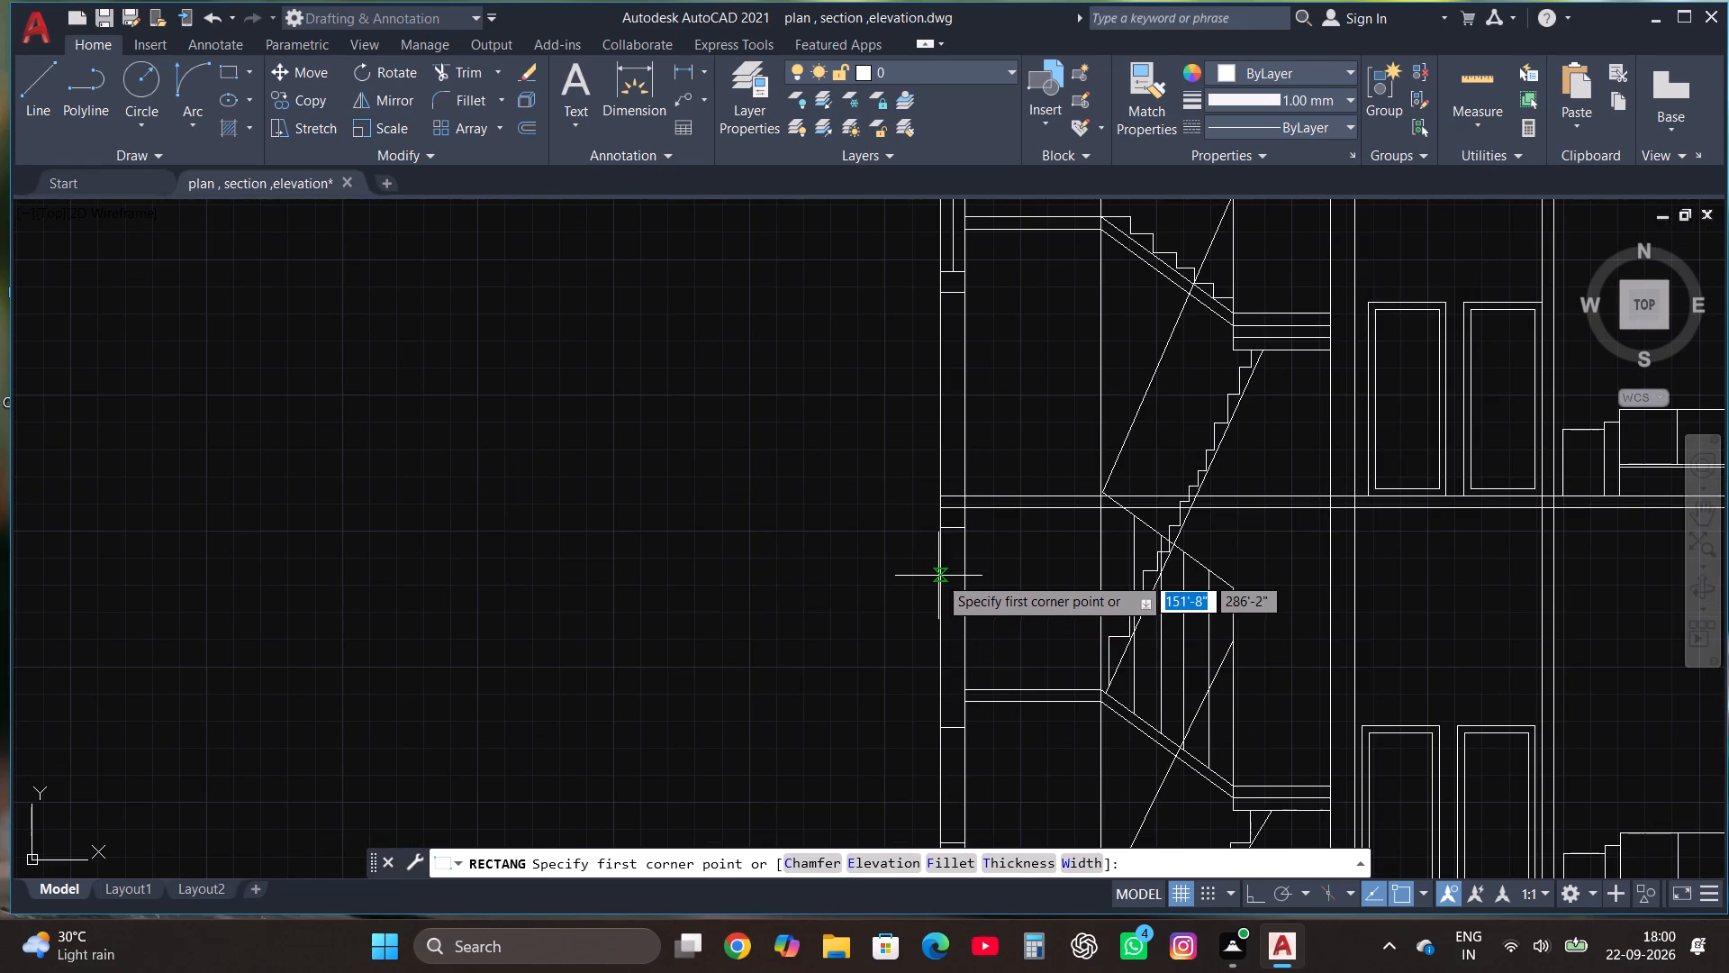
pyautogui.click(944, 579)
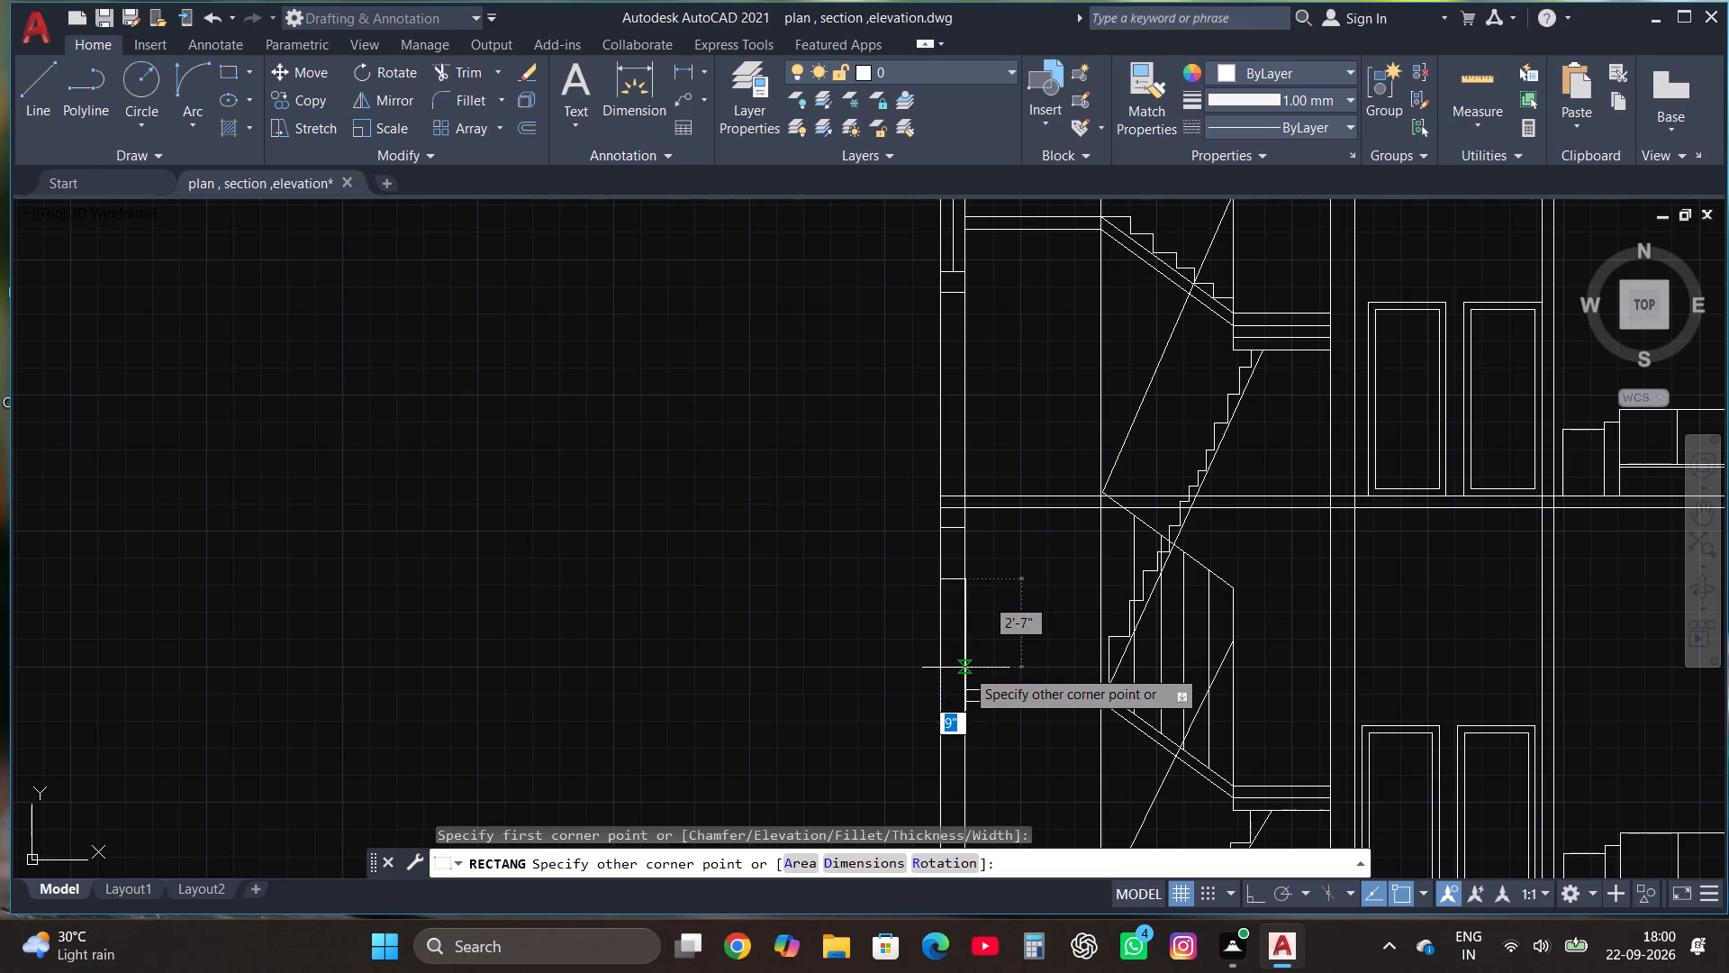
pyautogui.click(964, 674)
pyautogui.click(58, 83)
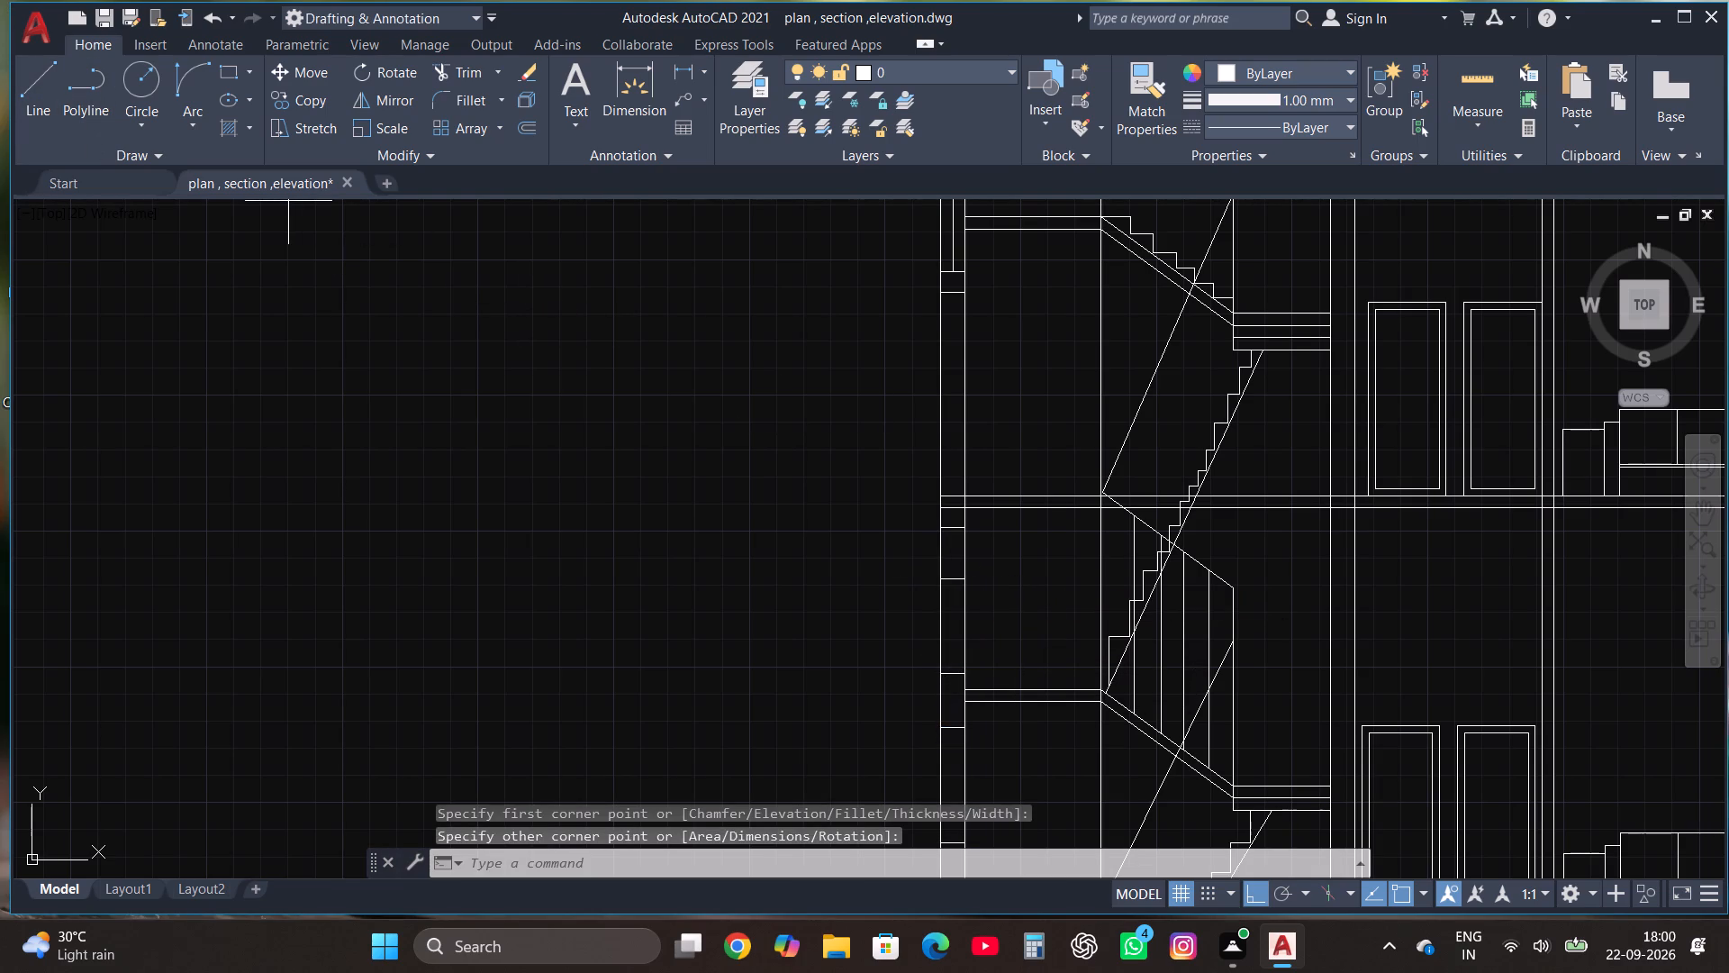
pyautogui.click(955, 677)
pyautogui.click(954, 579)
pyautogui.press('Escape')
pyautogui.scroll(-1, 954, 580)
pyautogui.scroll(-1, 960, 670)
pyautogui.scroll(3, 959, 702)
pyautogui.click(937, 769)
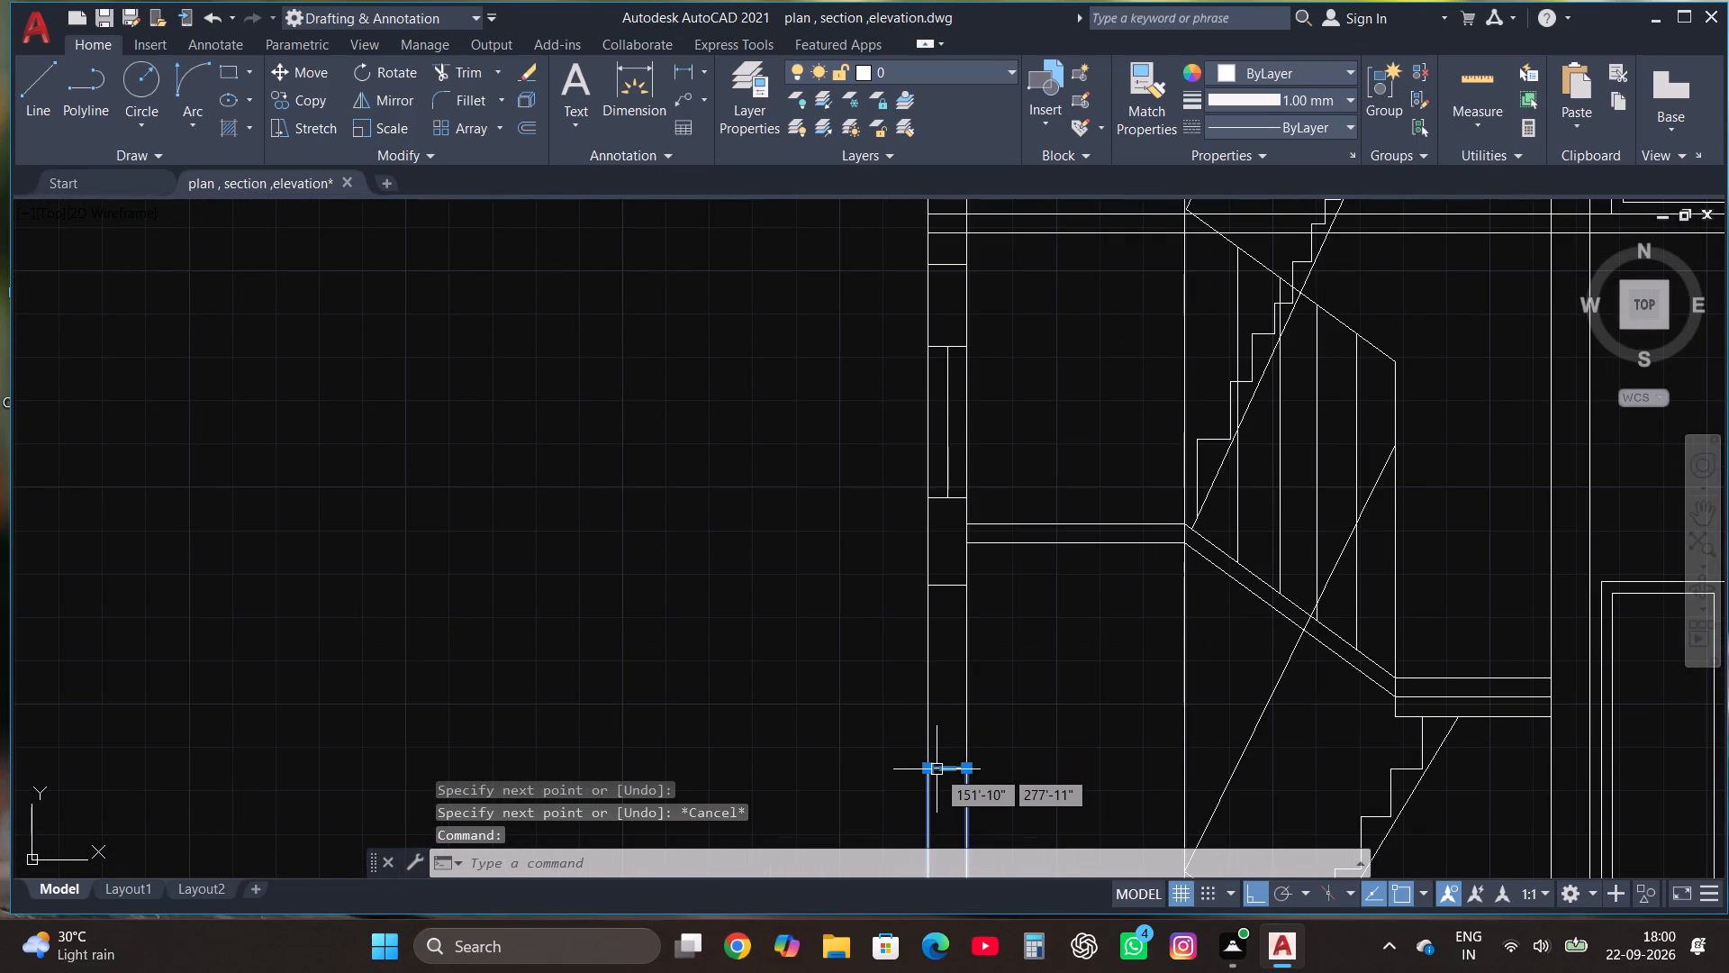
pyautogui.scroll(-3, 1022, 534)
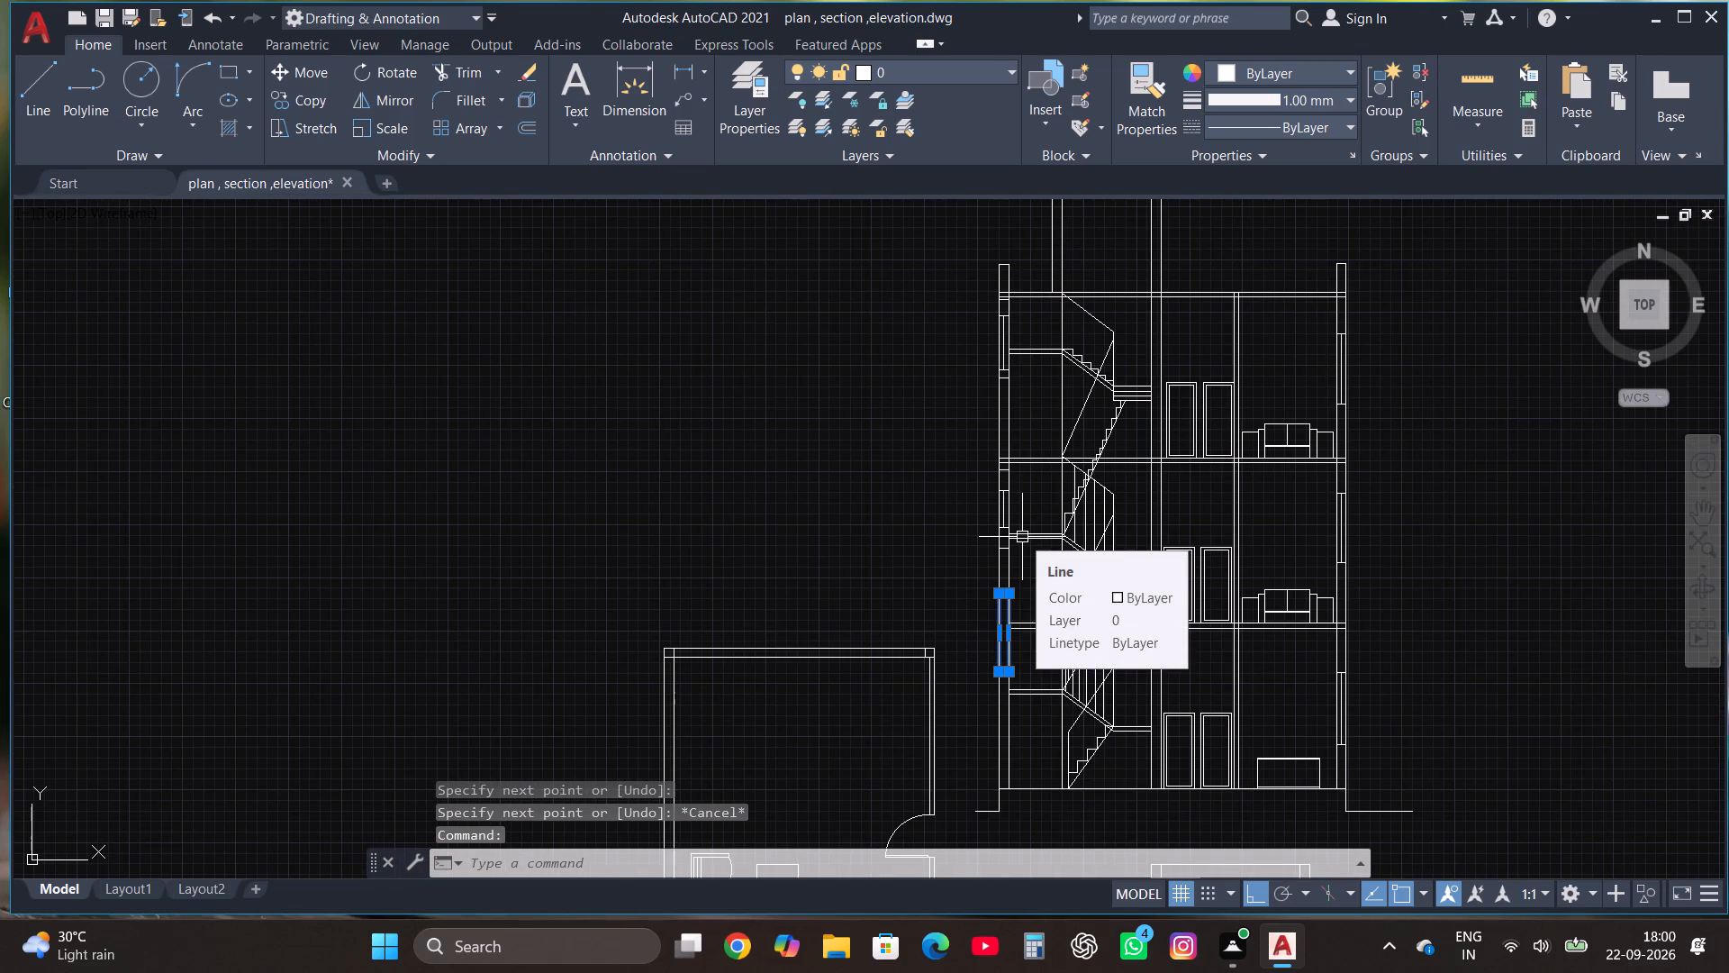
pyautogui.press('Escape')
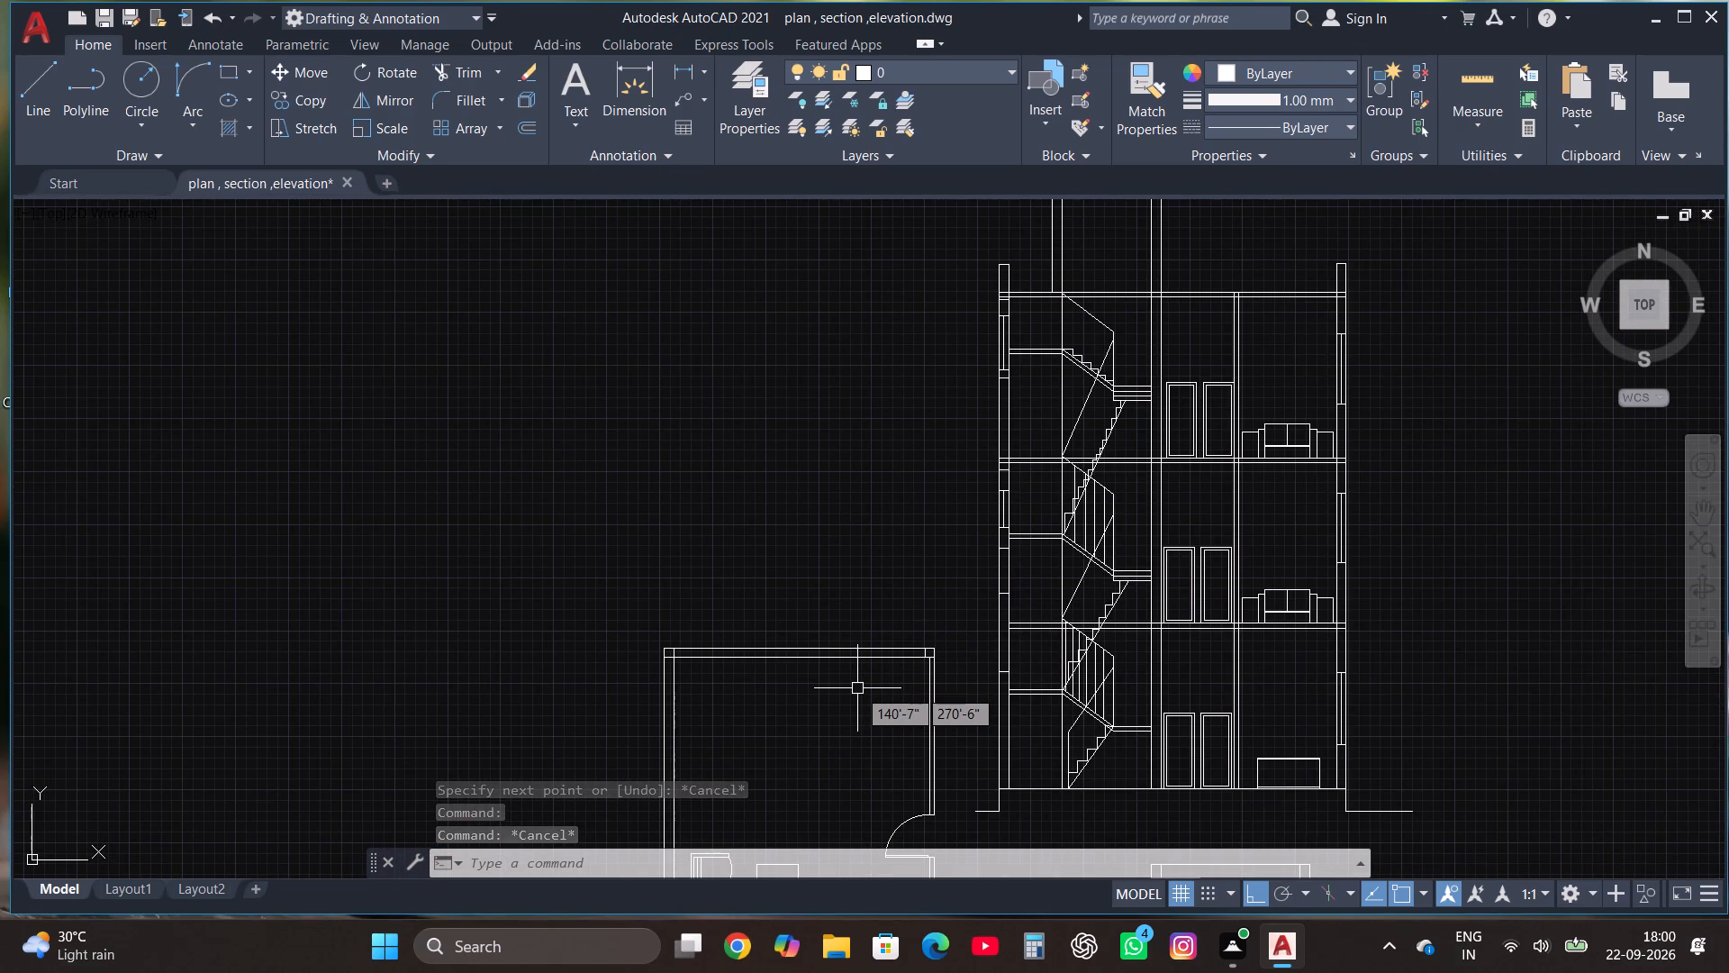
# Draw a thin rectangular sunshade projecting outward from the staircase-side outer wall at the head of the top-storey window.
pyautogui.click(222, 72)
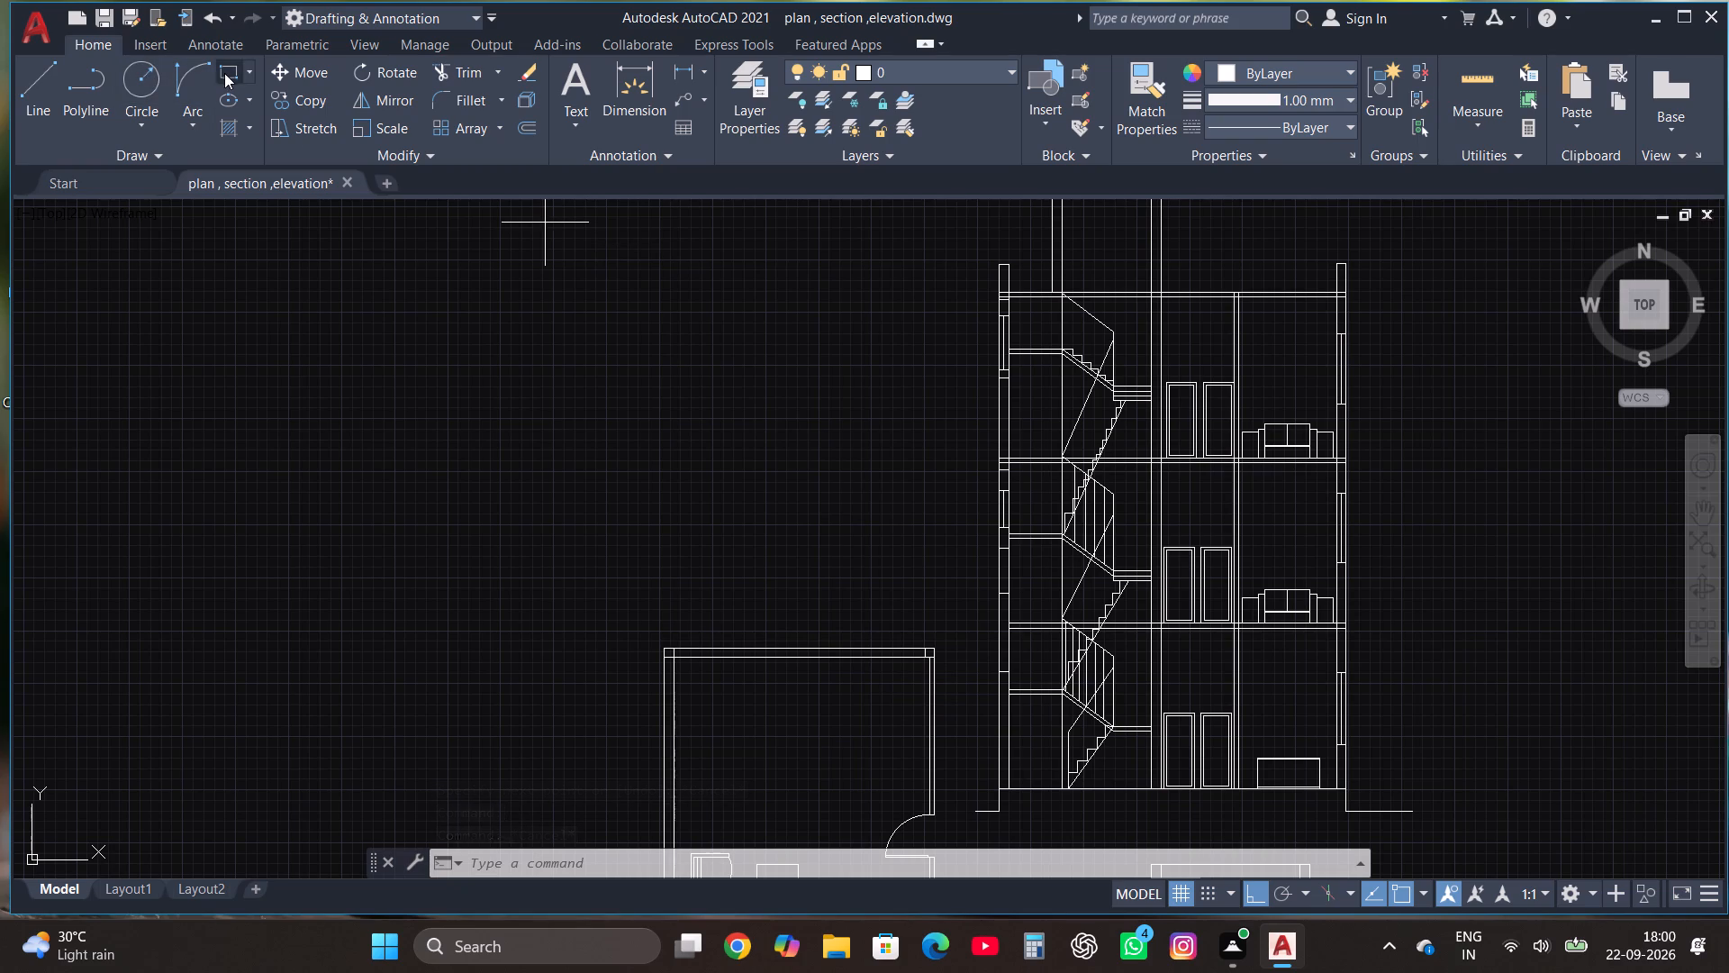
pyautogui.scroll(2, 1007, 281)
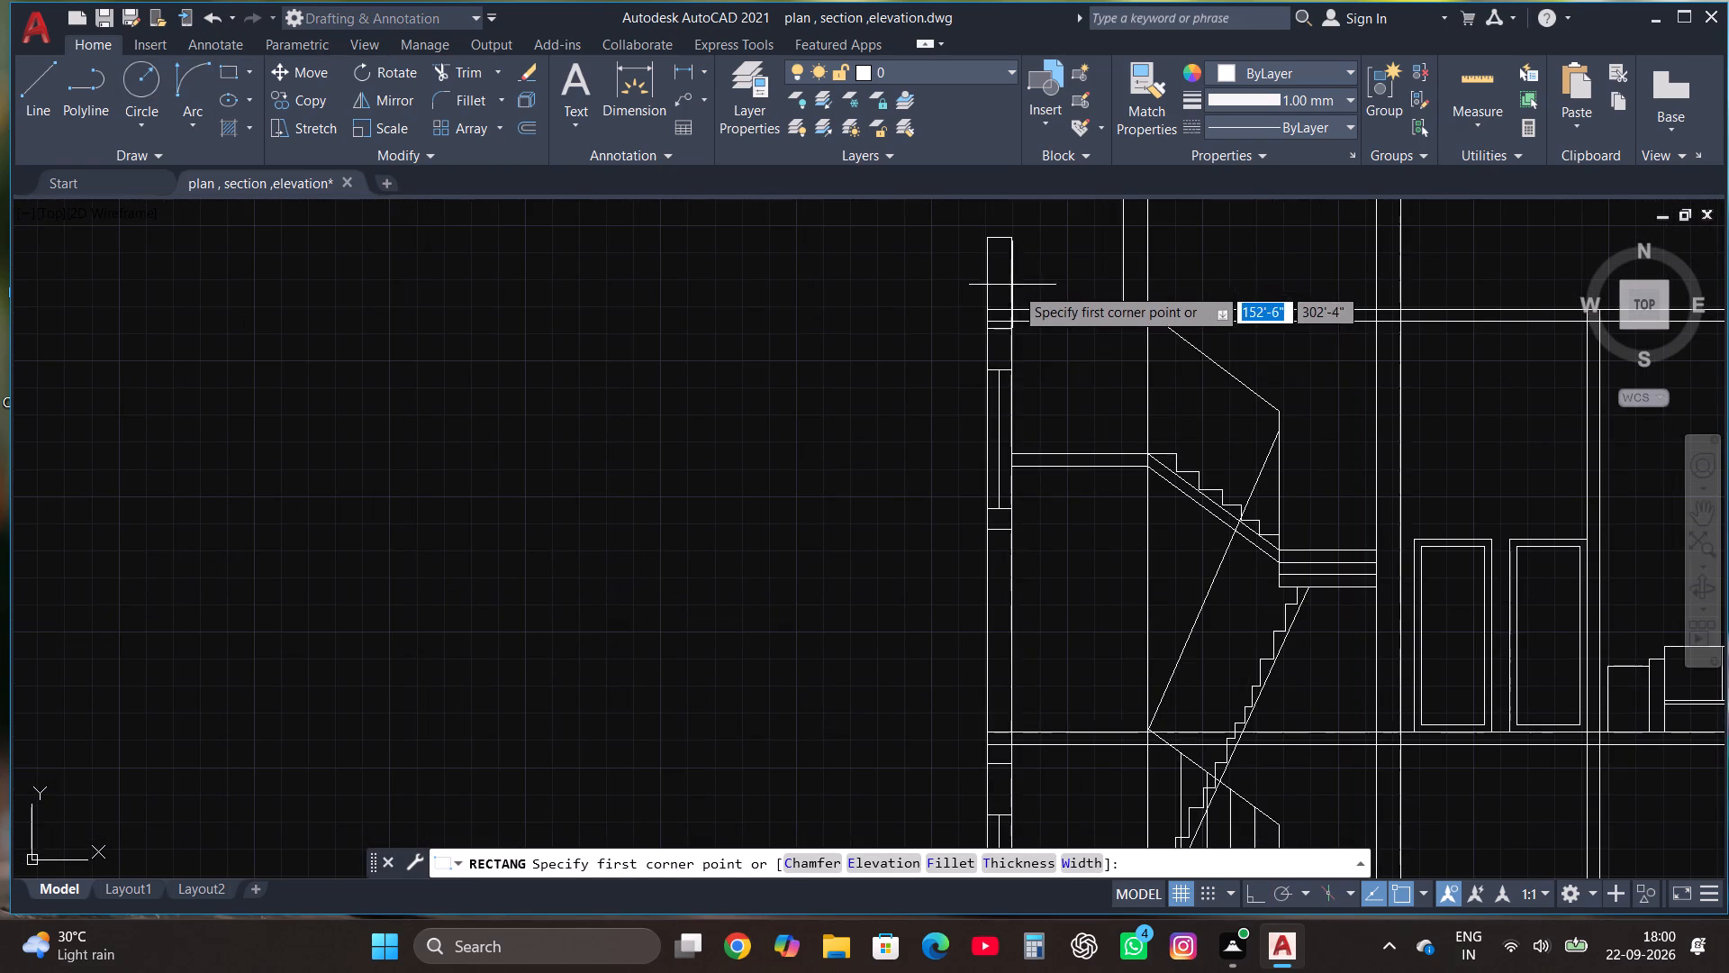
pyautogui.scroll(1, 975, 372)
pyautogui.click(996, 366)
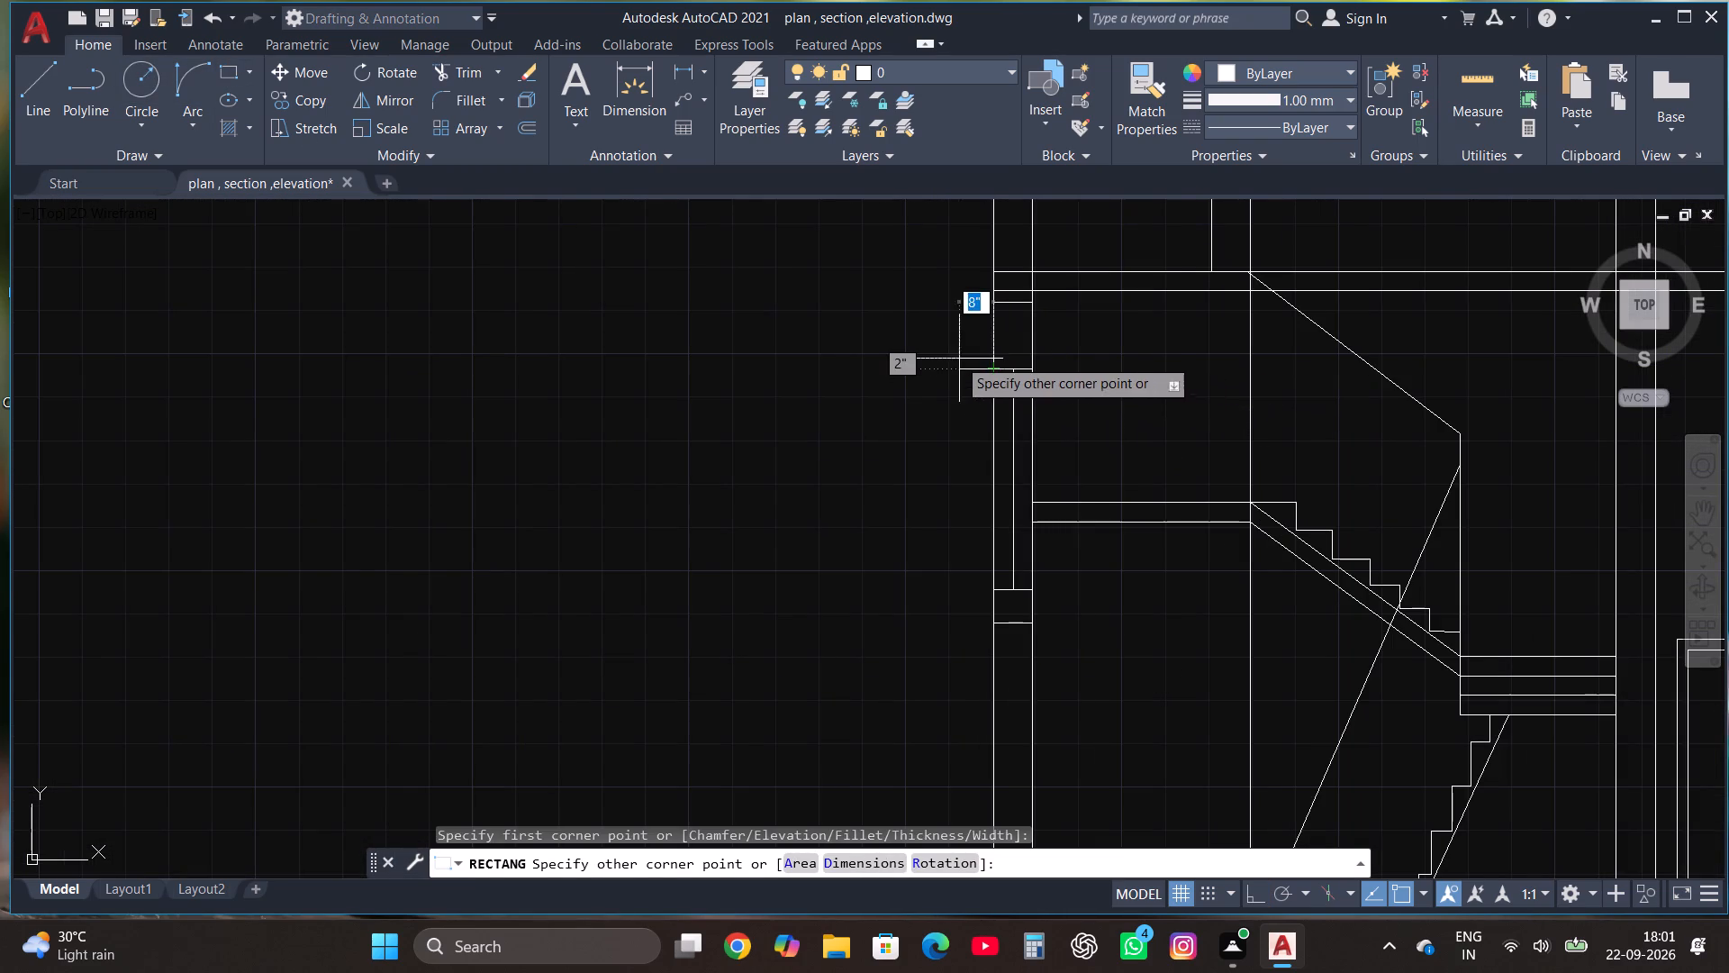
pyautogui.click(908, 356)
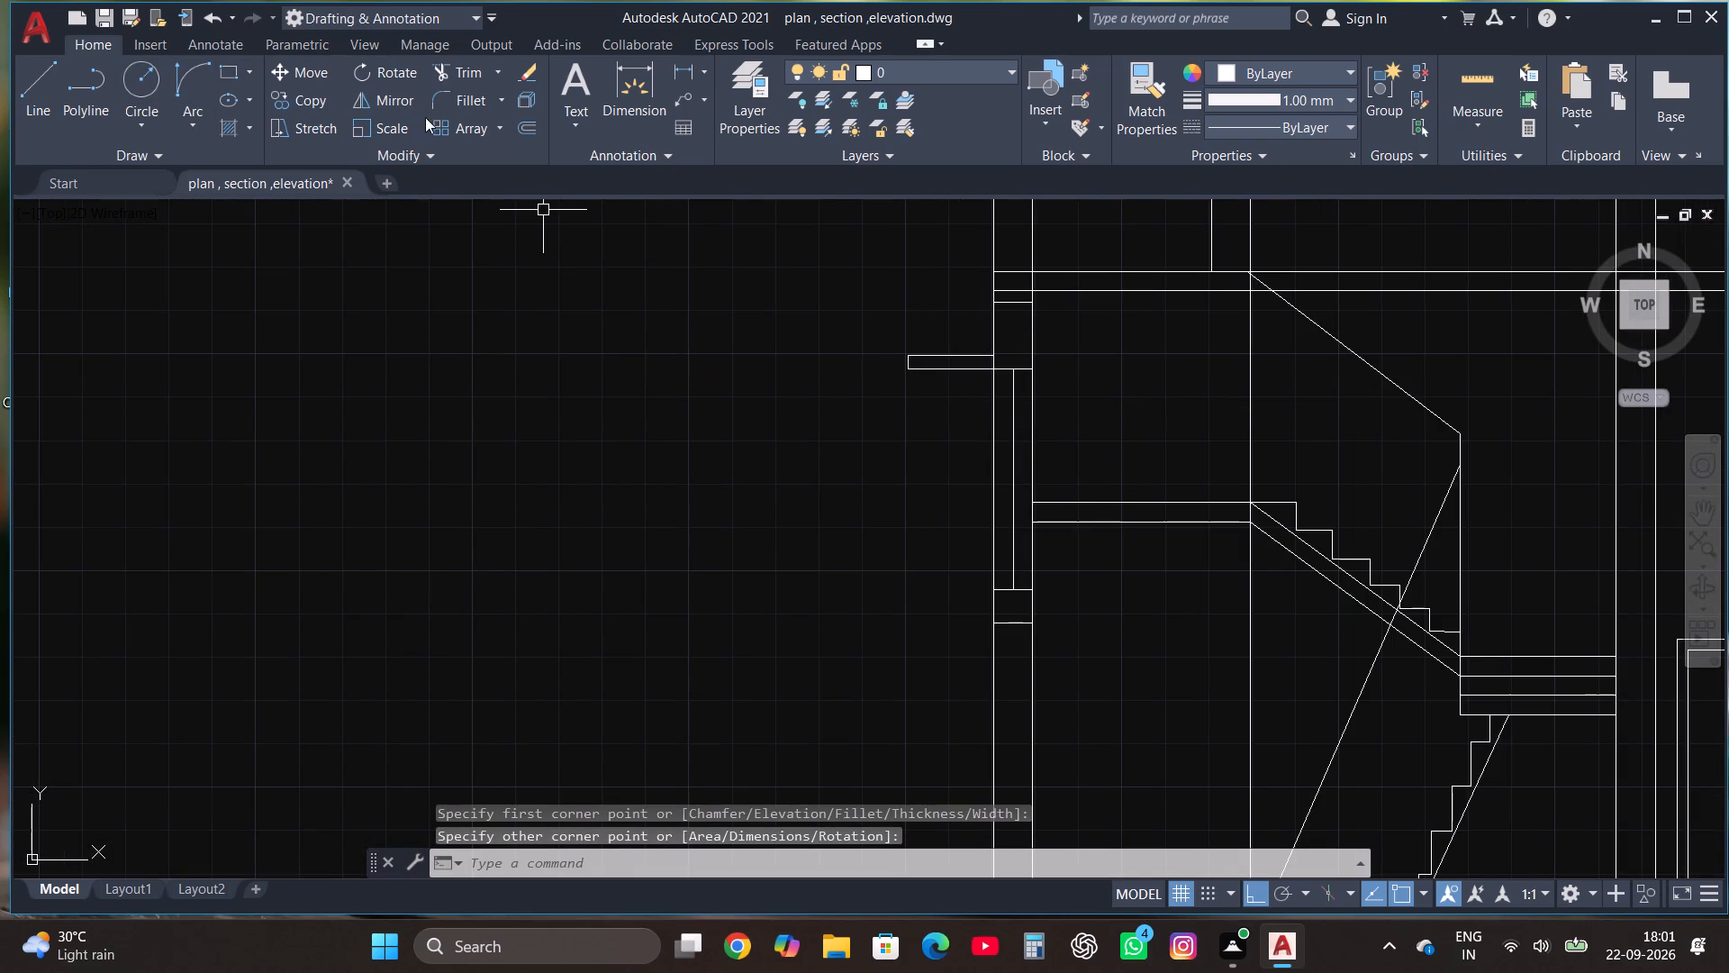
# Draw a thin rectangular sunshade projecting about 2' outward from the sofa-side outer wall at the head of the top-storey window.
pyautogui.click(227, 75)
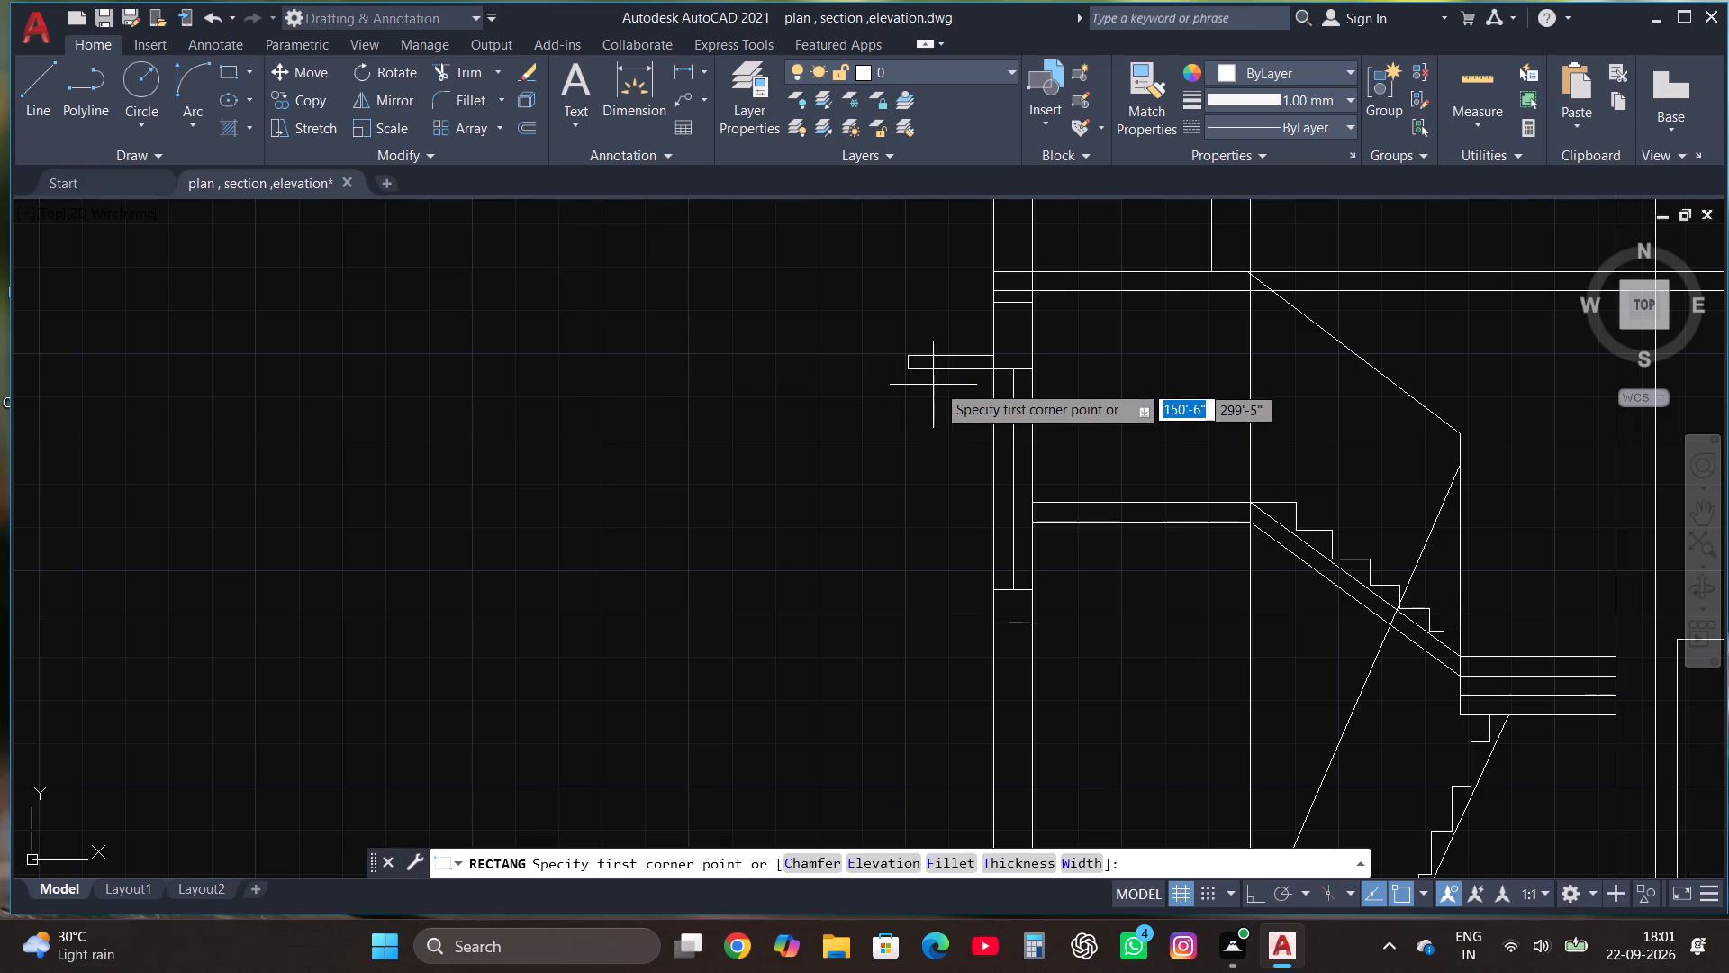
pyautogui.scroll(-3, 836, 490)
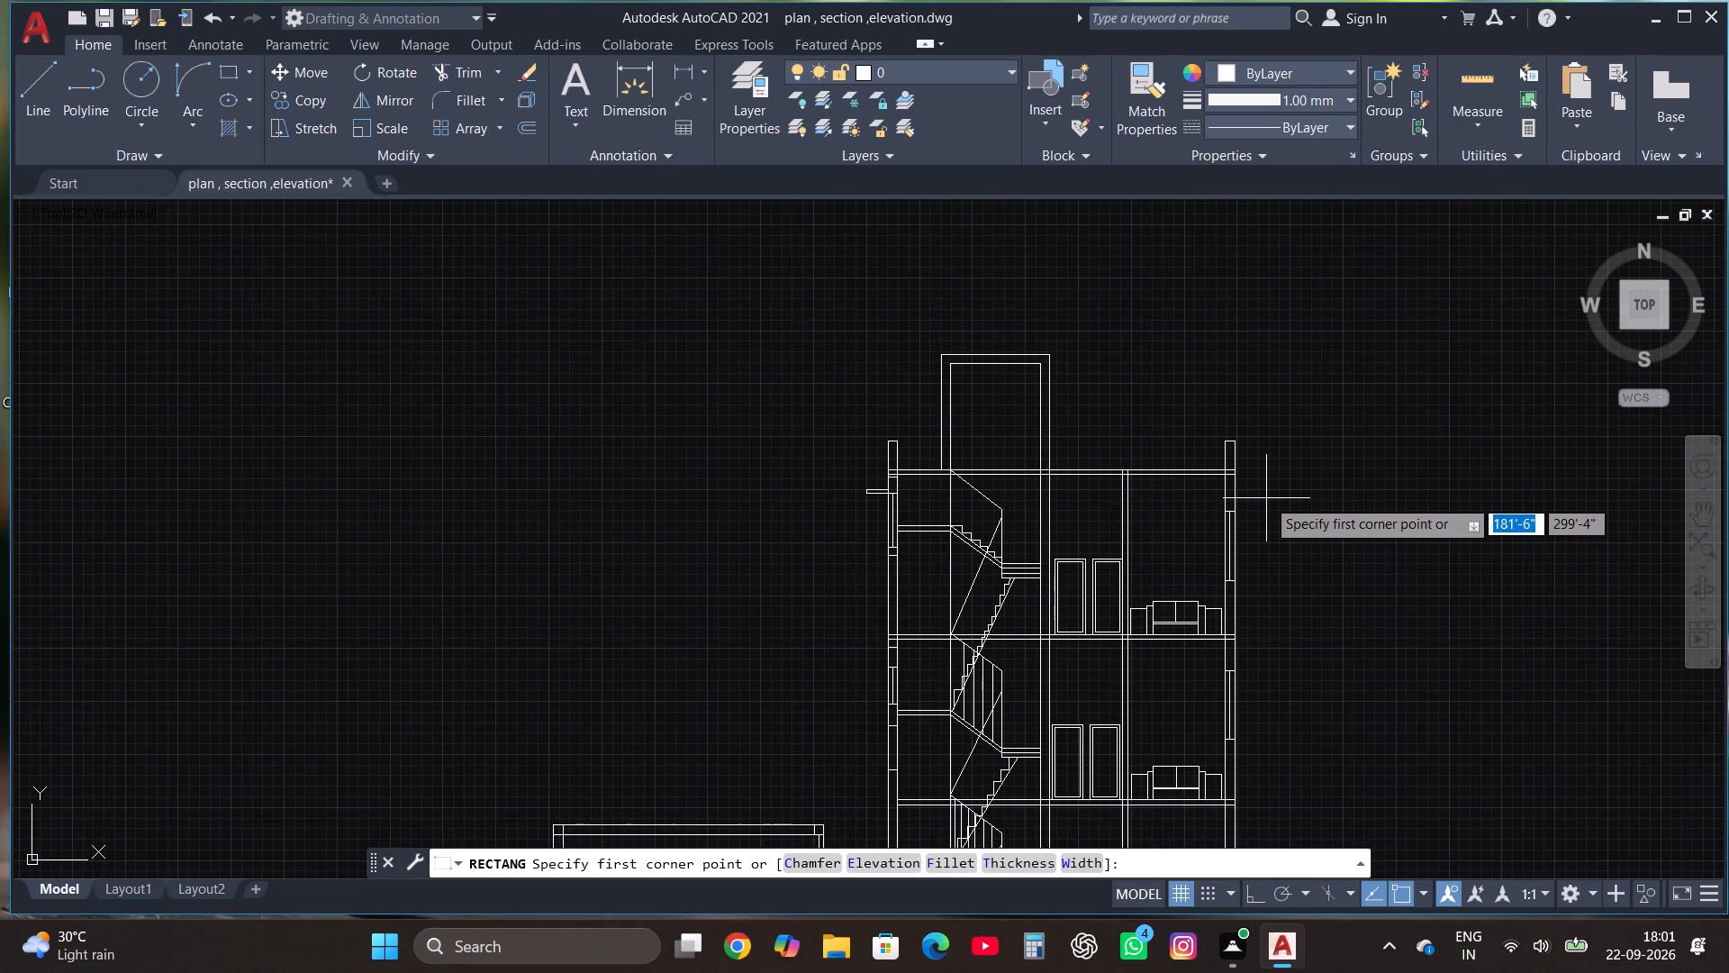
pyautogui.scroll(3, 1266, 496)
pyautogui.click(1134, 557)
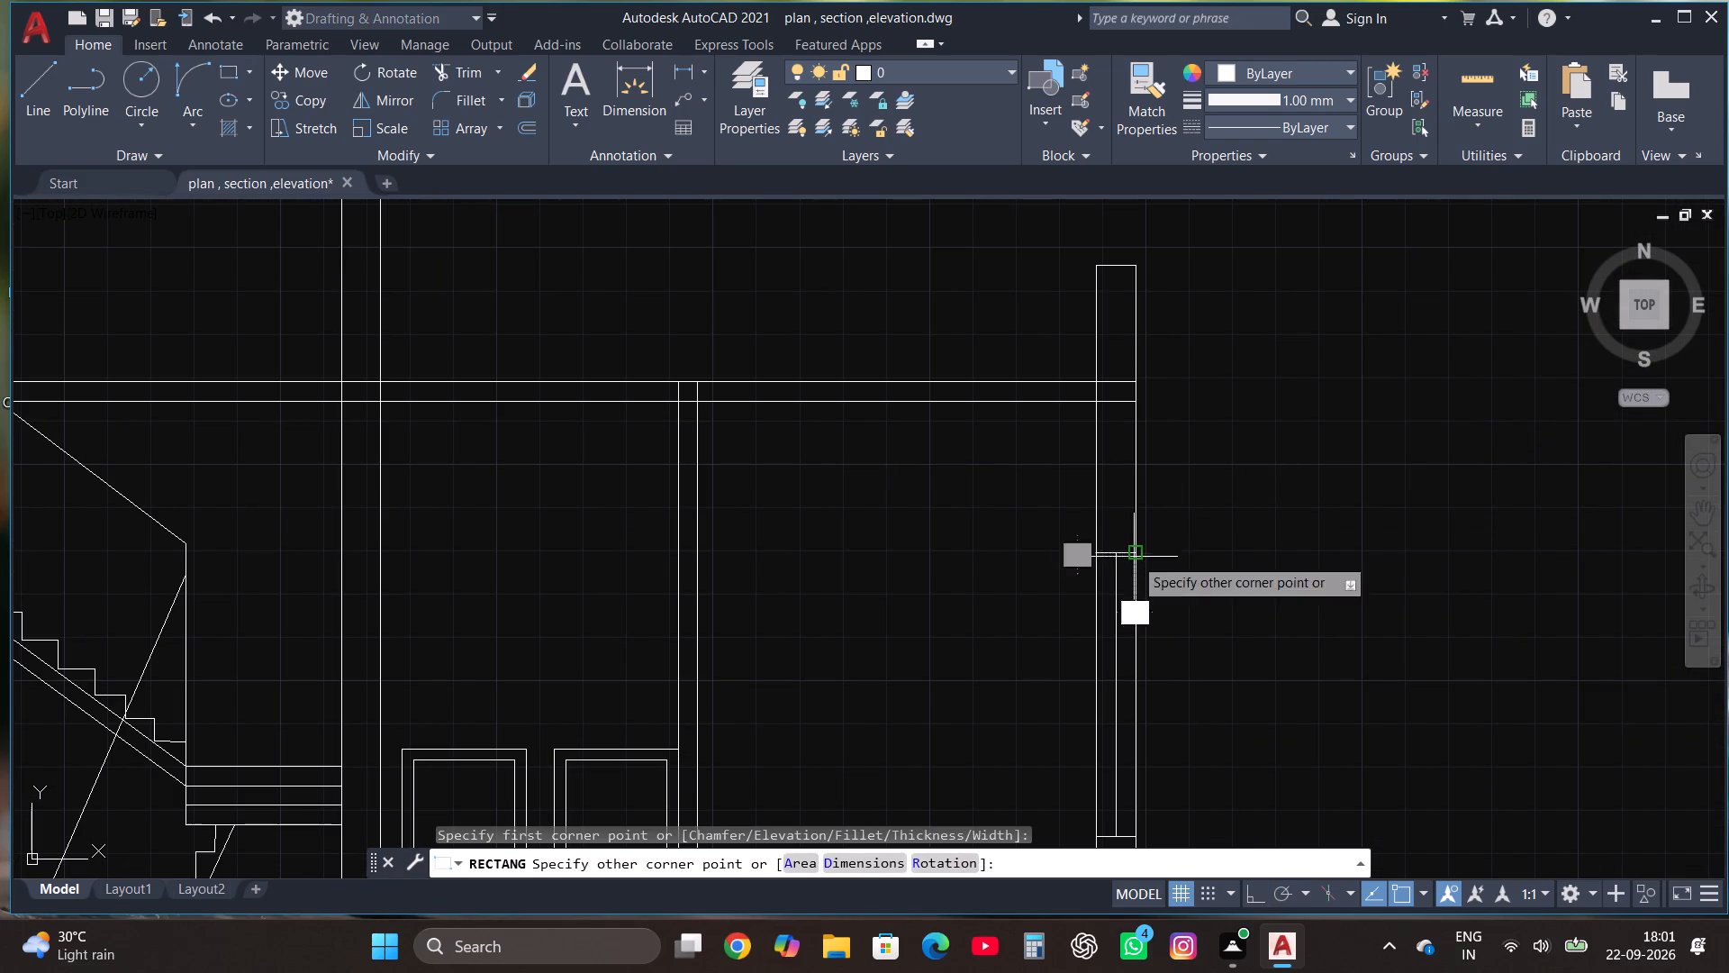
pyautogui.click(1241, 537)
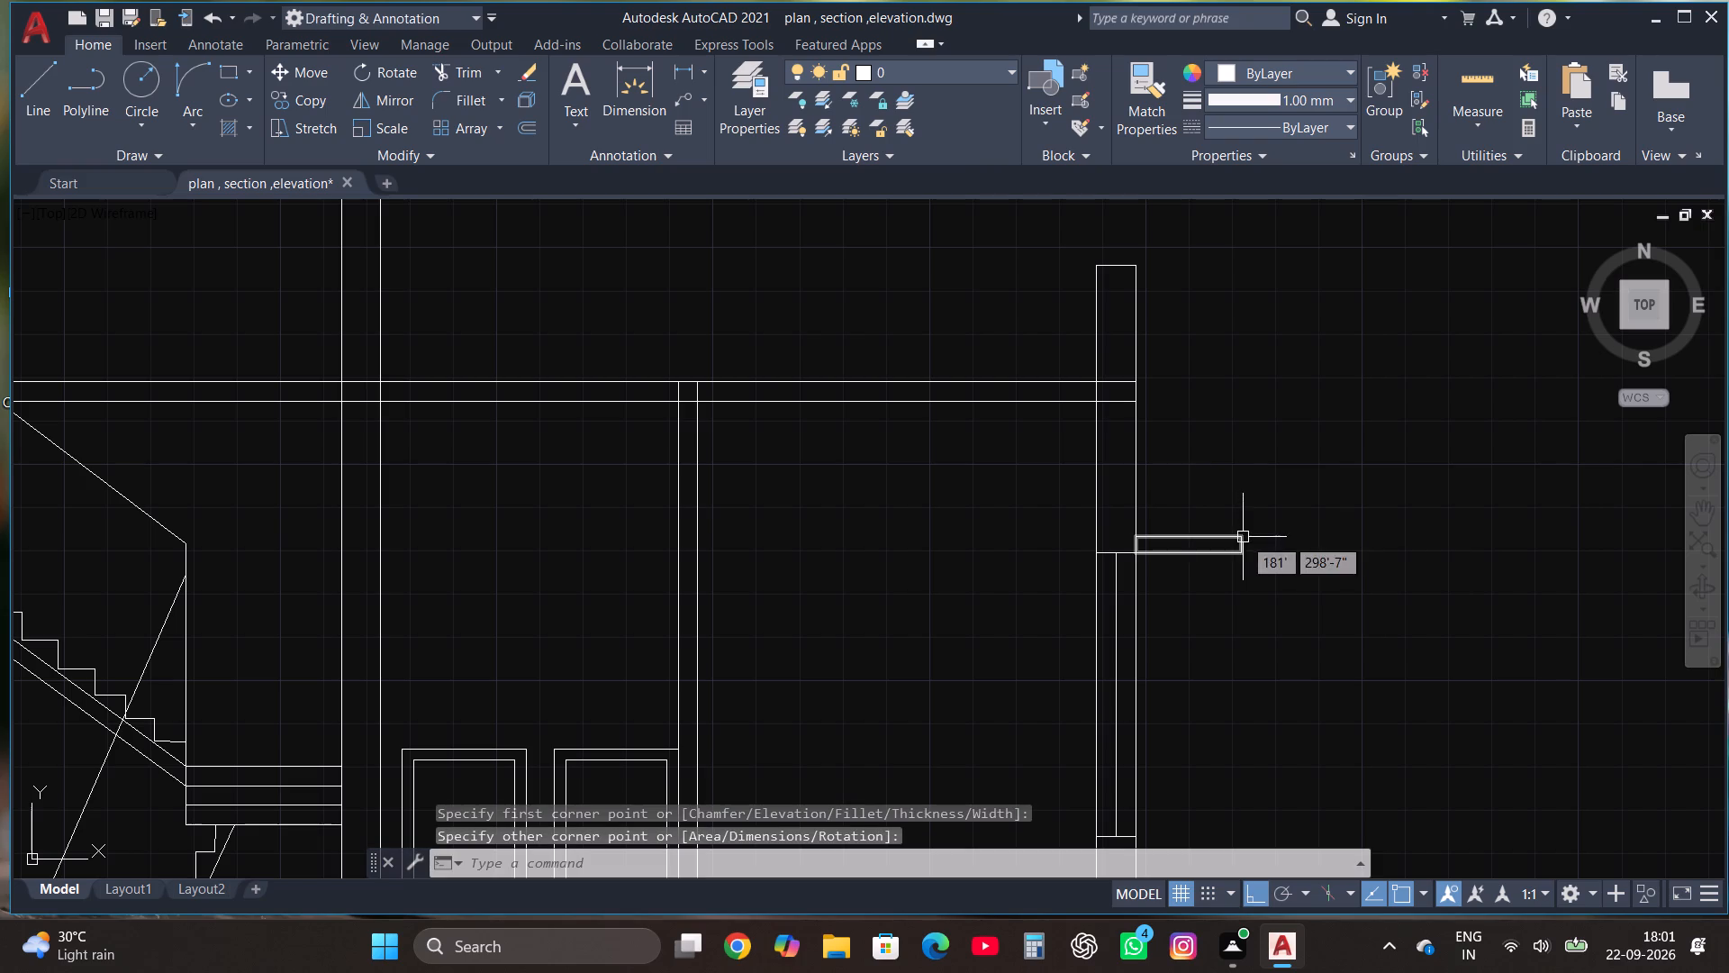
# Draw a thin rectangular sunshade projecting about 2'-3" outward from the sofa-side outer wall at the head of the middle-storey window.
pyautogui.click(217, 71)
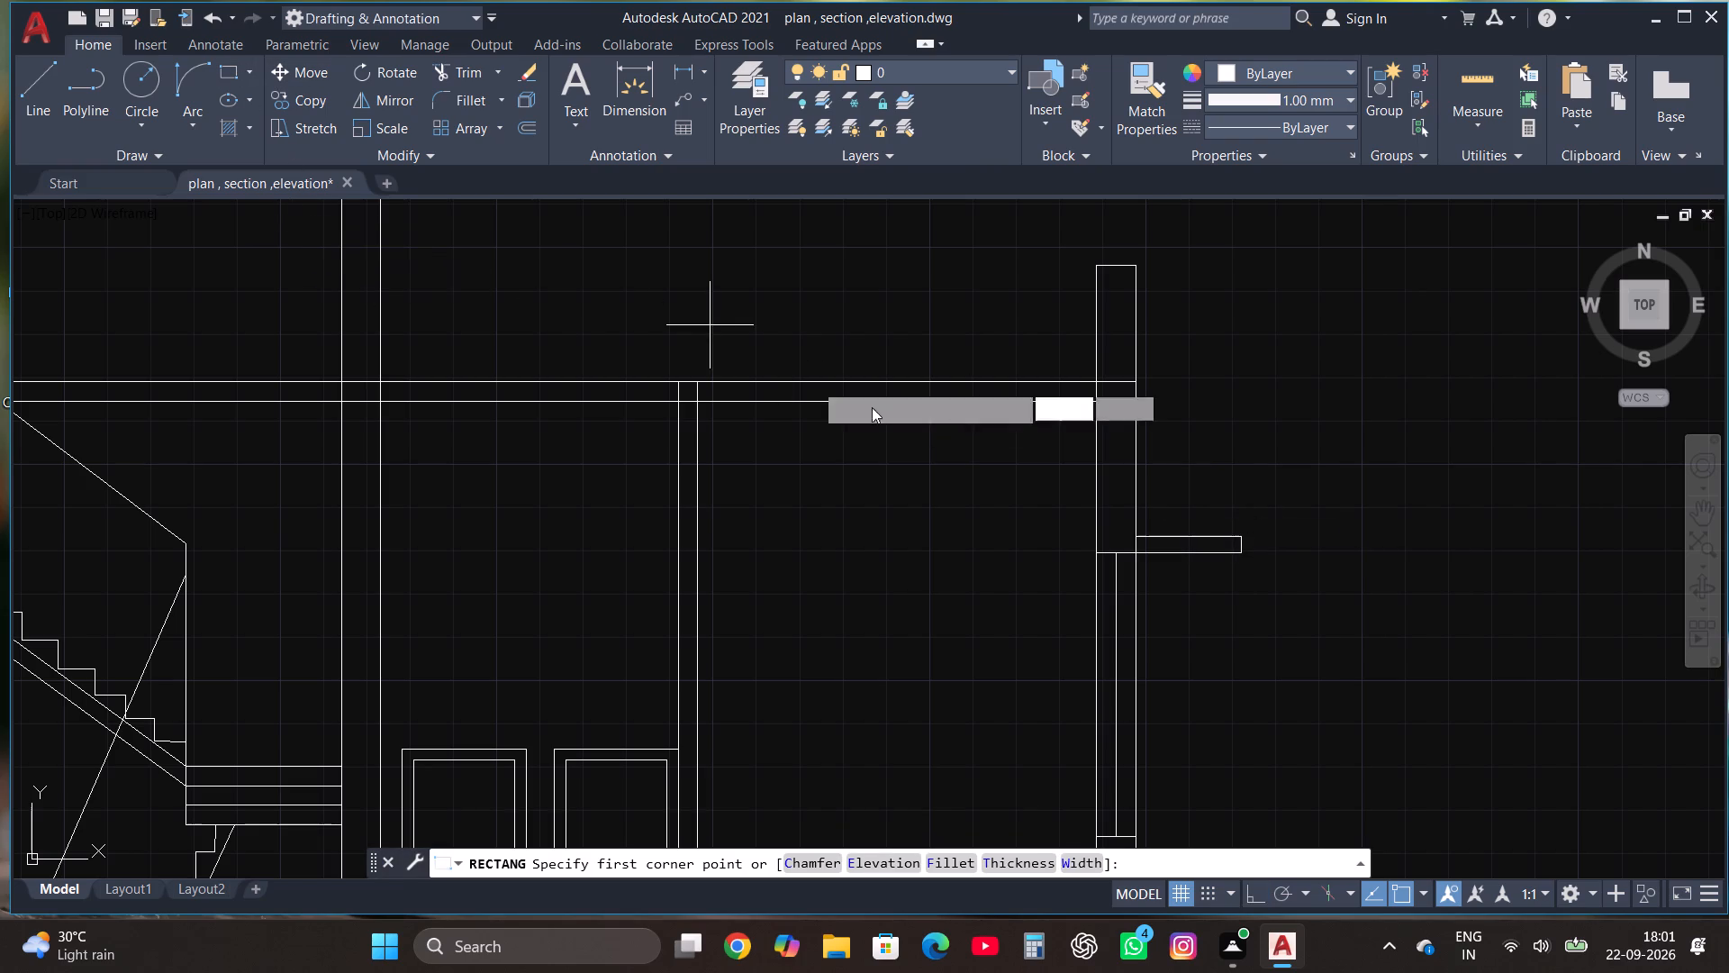
pyautogui.scroll(-2, 1015, 413)
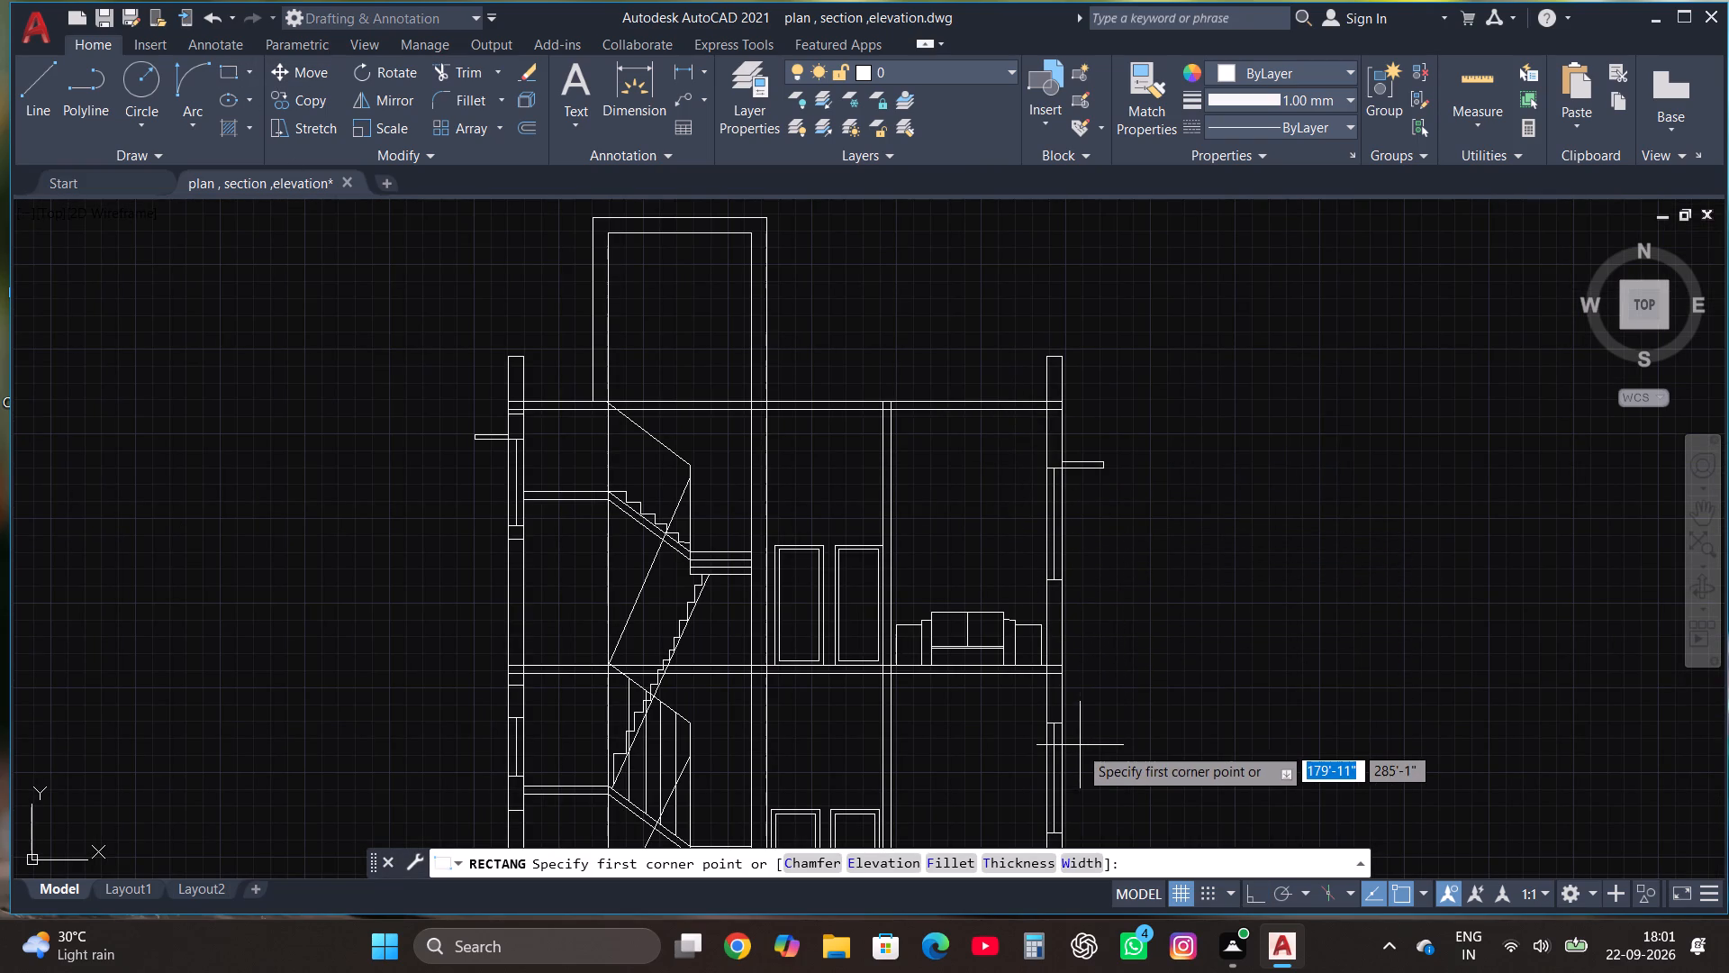
pyautogui.scroll(1, 1065, 744)
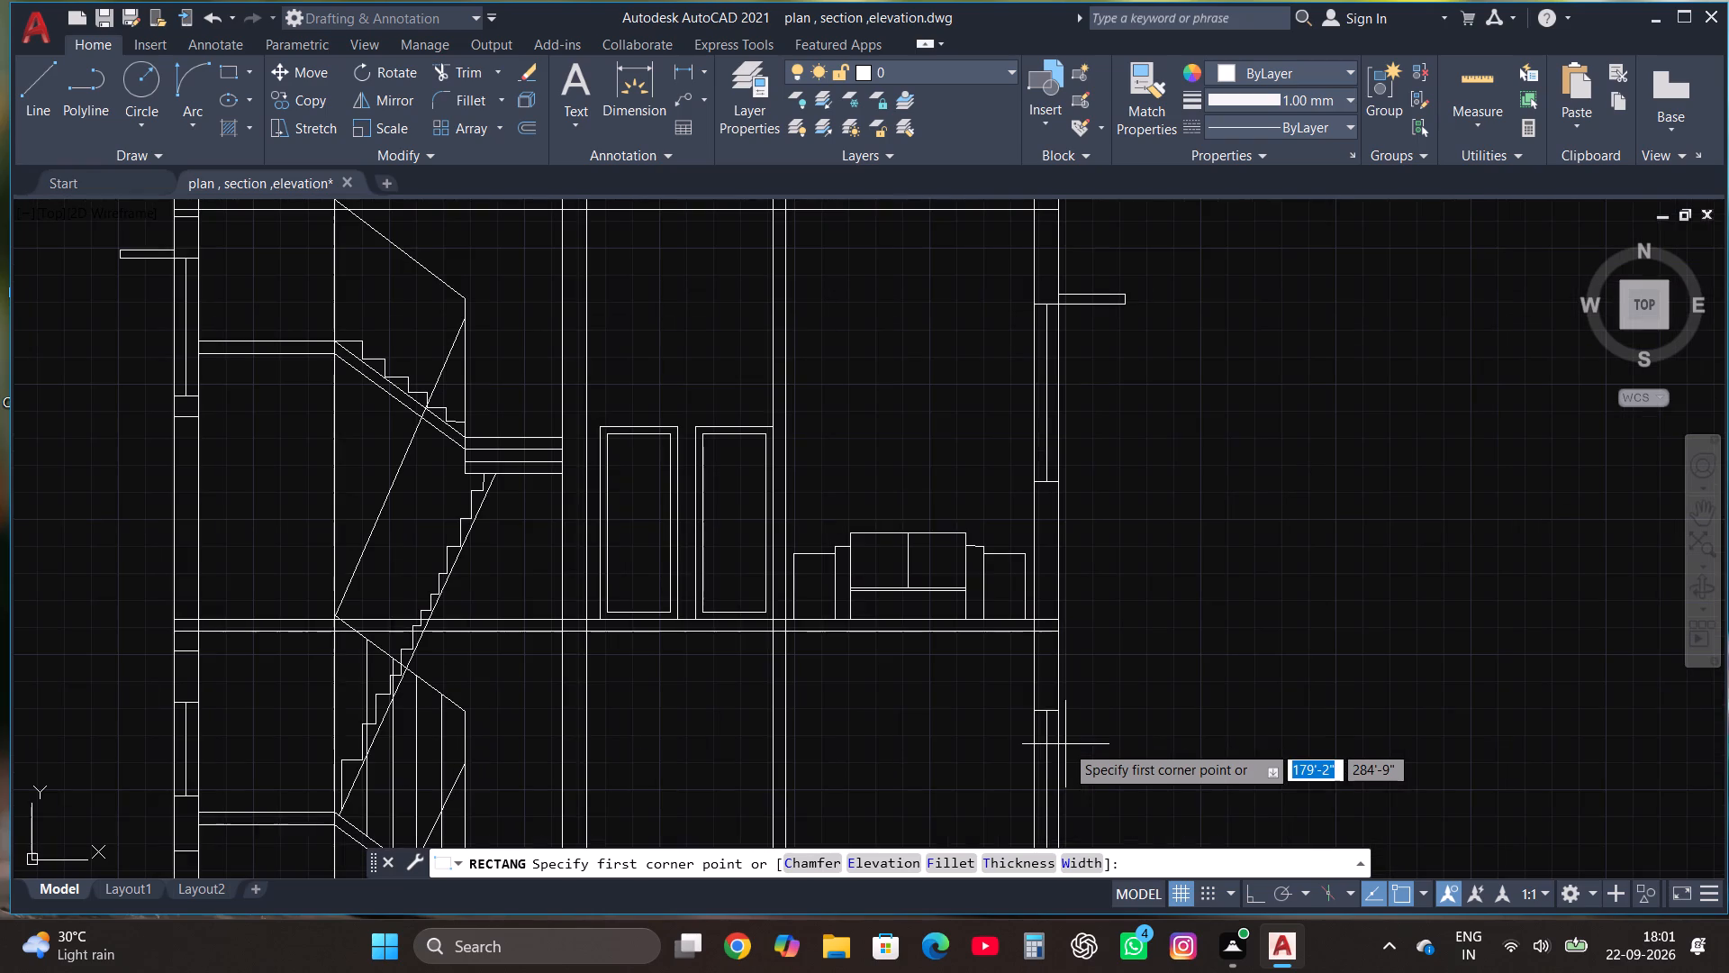
pyautogui.click(1059, 709)
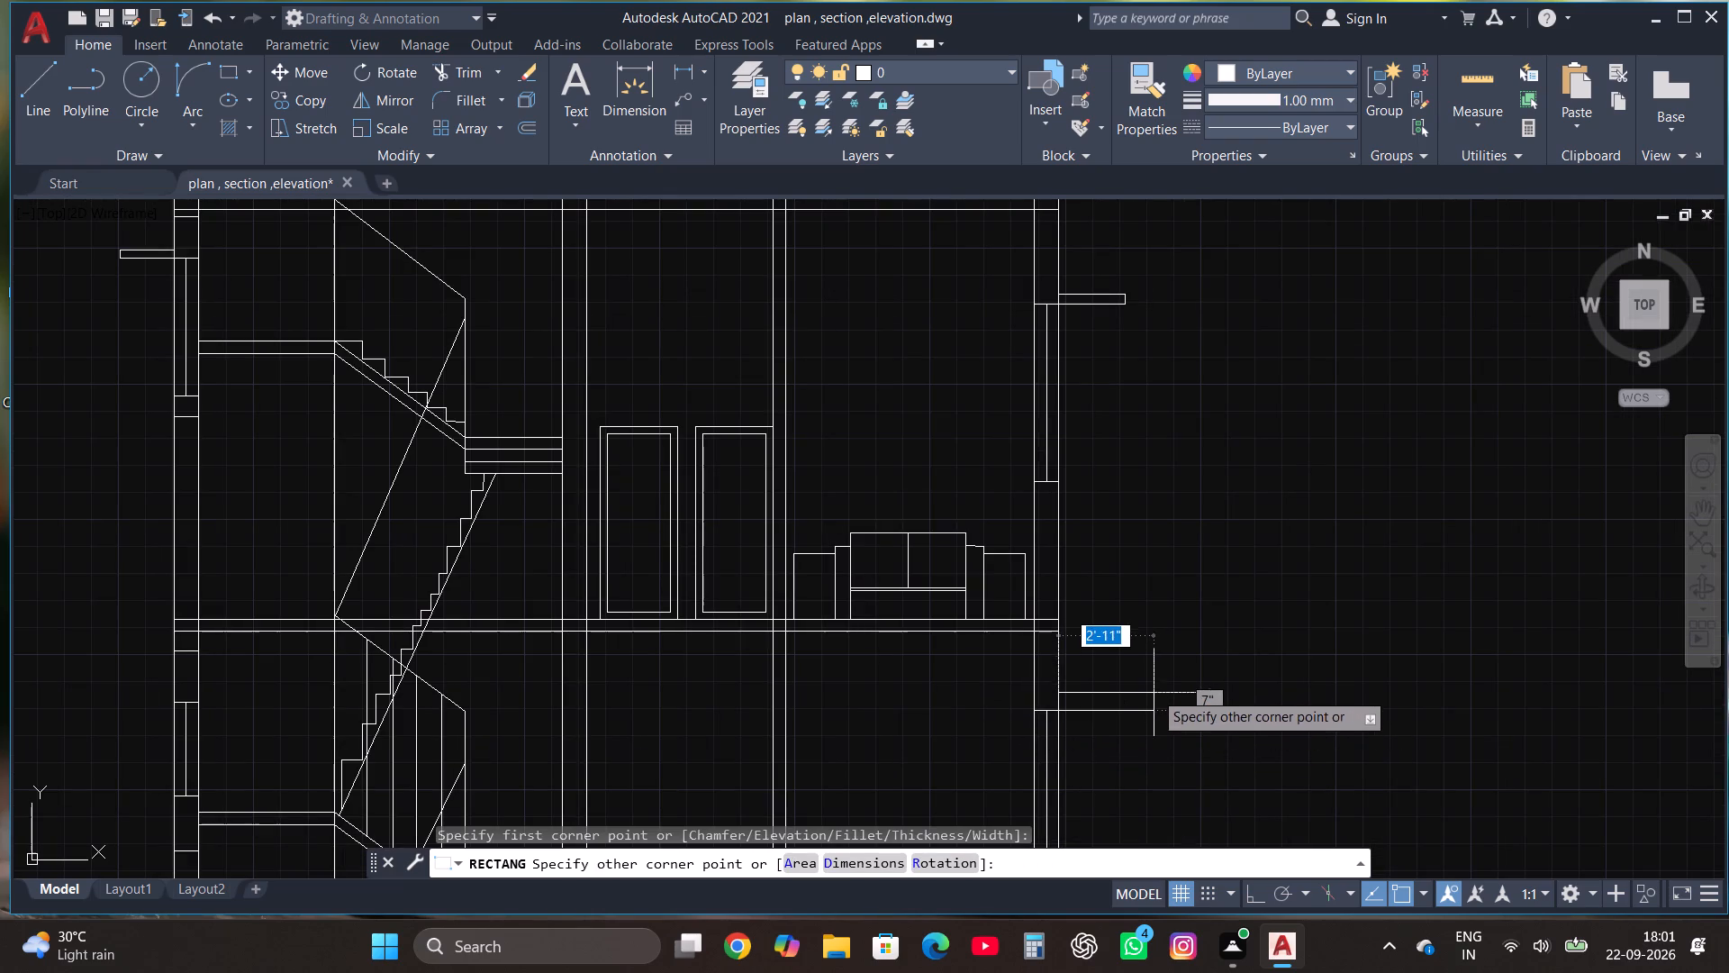
pyautogui.click(1132, 699)
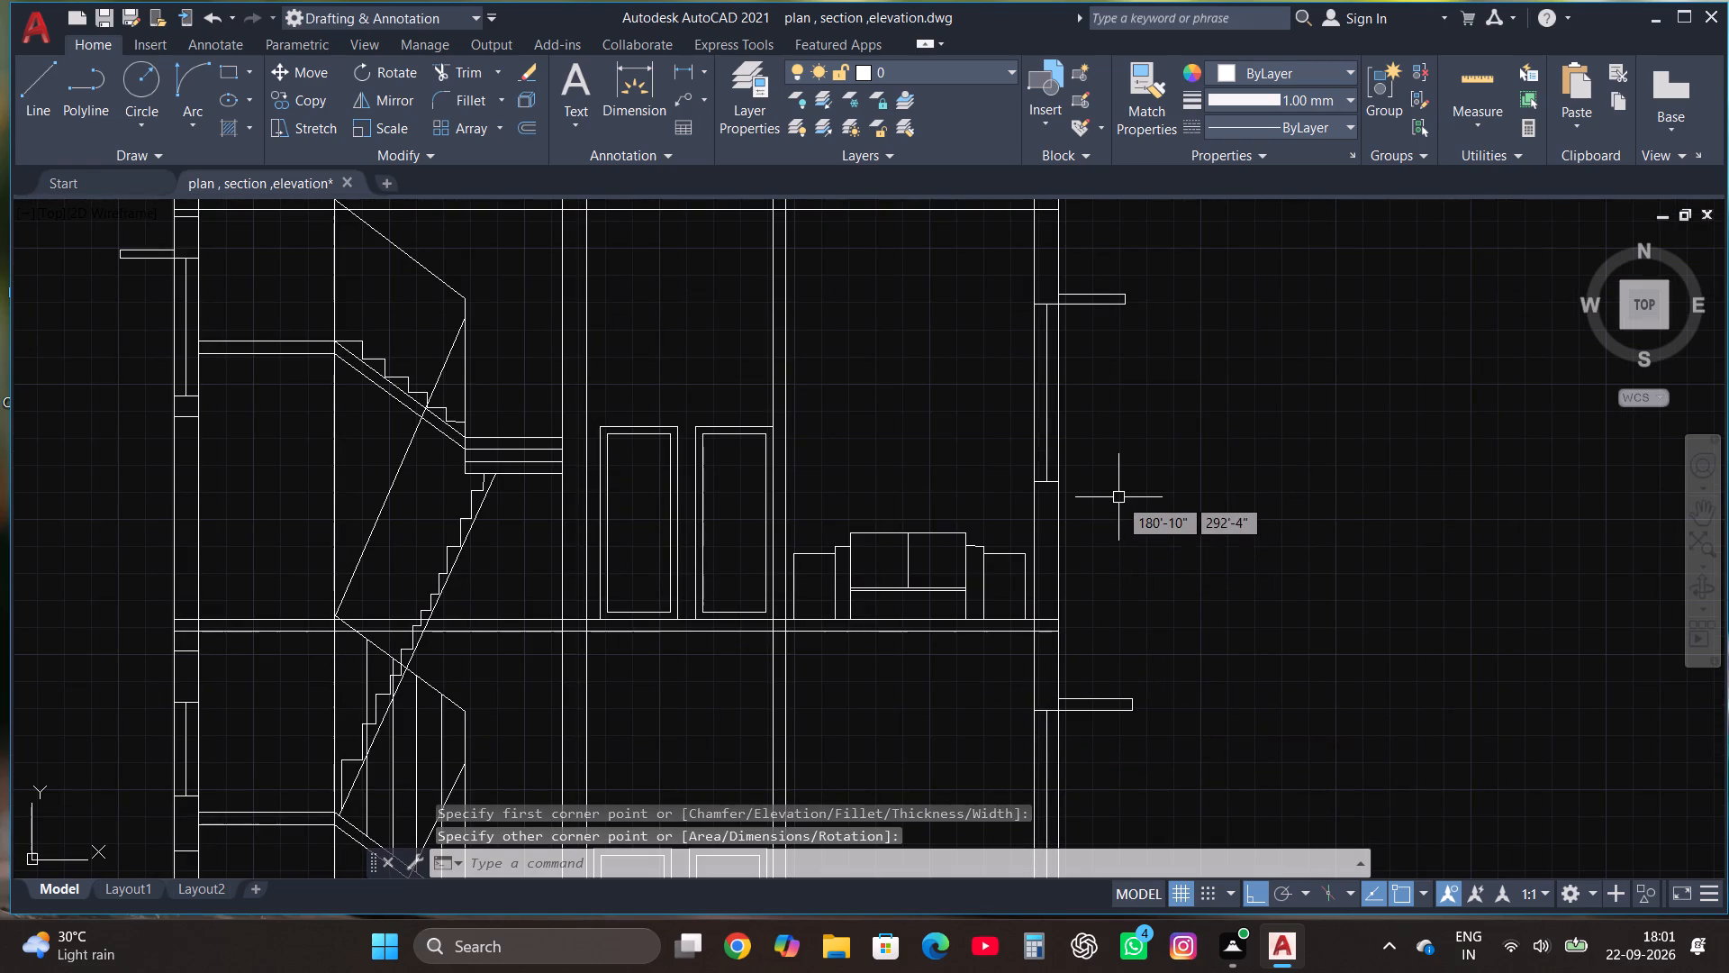
# Draw a thin upright rectangle about 5' high on the outer end of the ground line on the section's sofa side.
pyautogui.scroll(-3, 1042, 493)
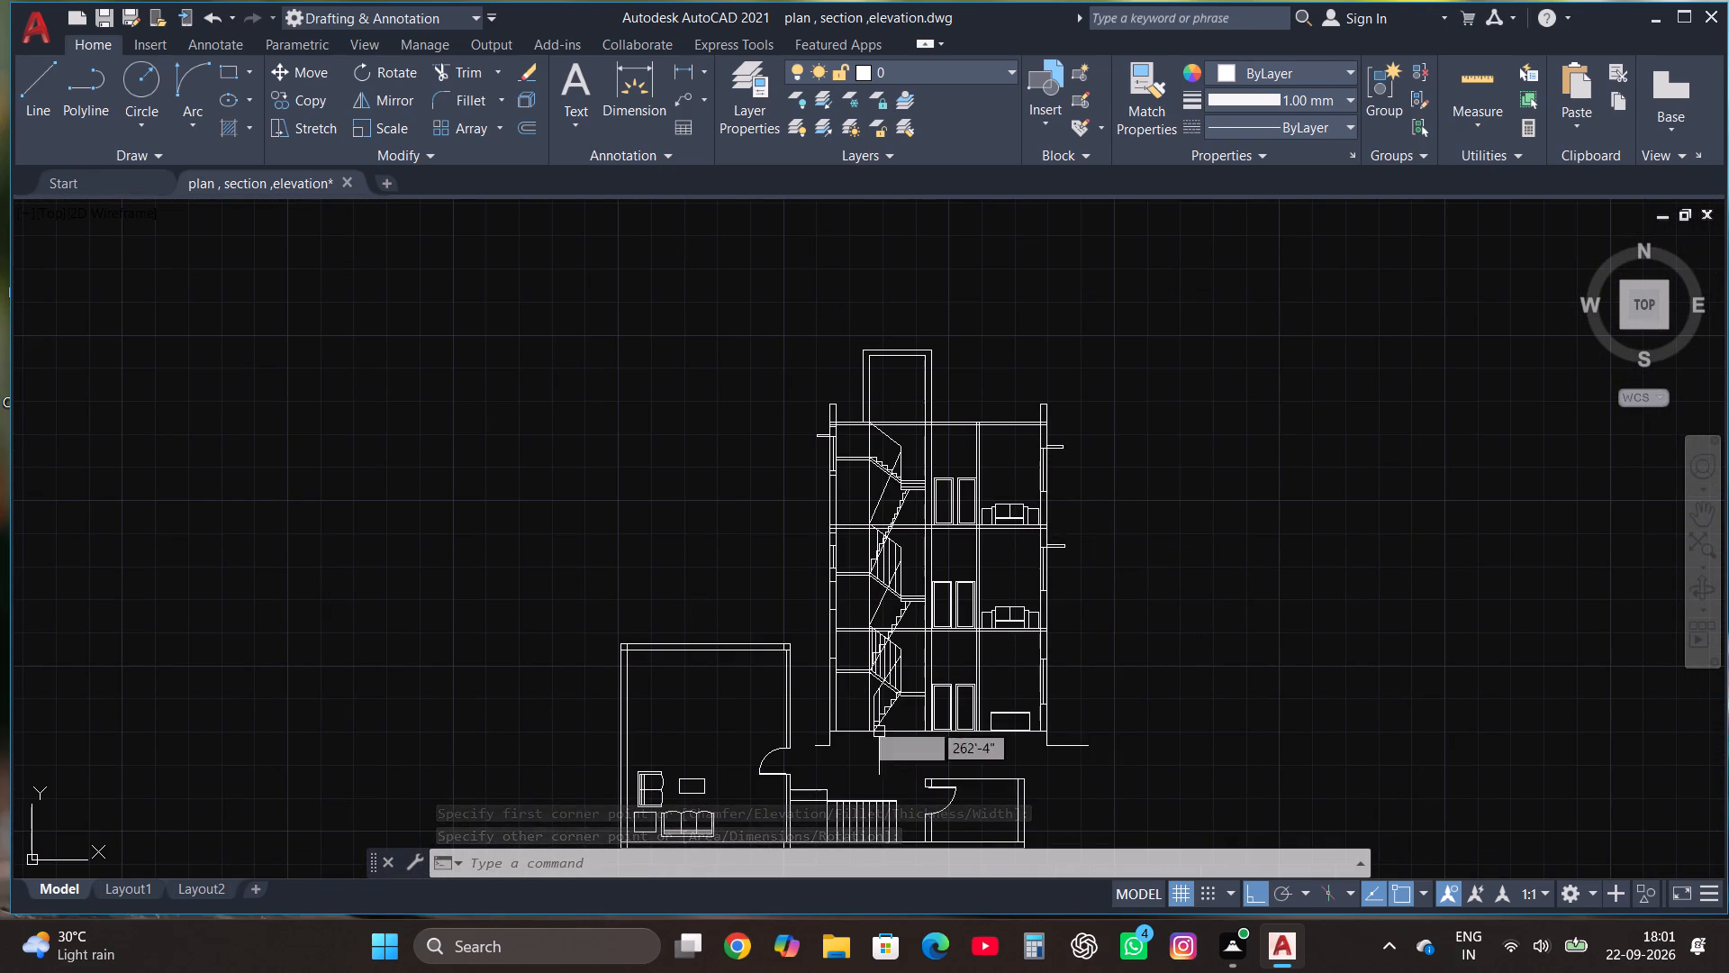
pyautogui.click(220, 66)
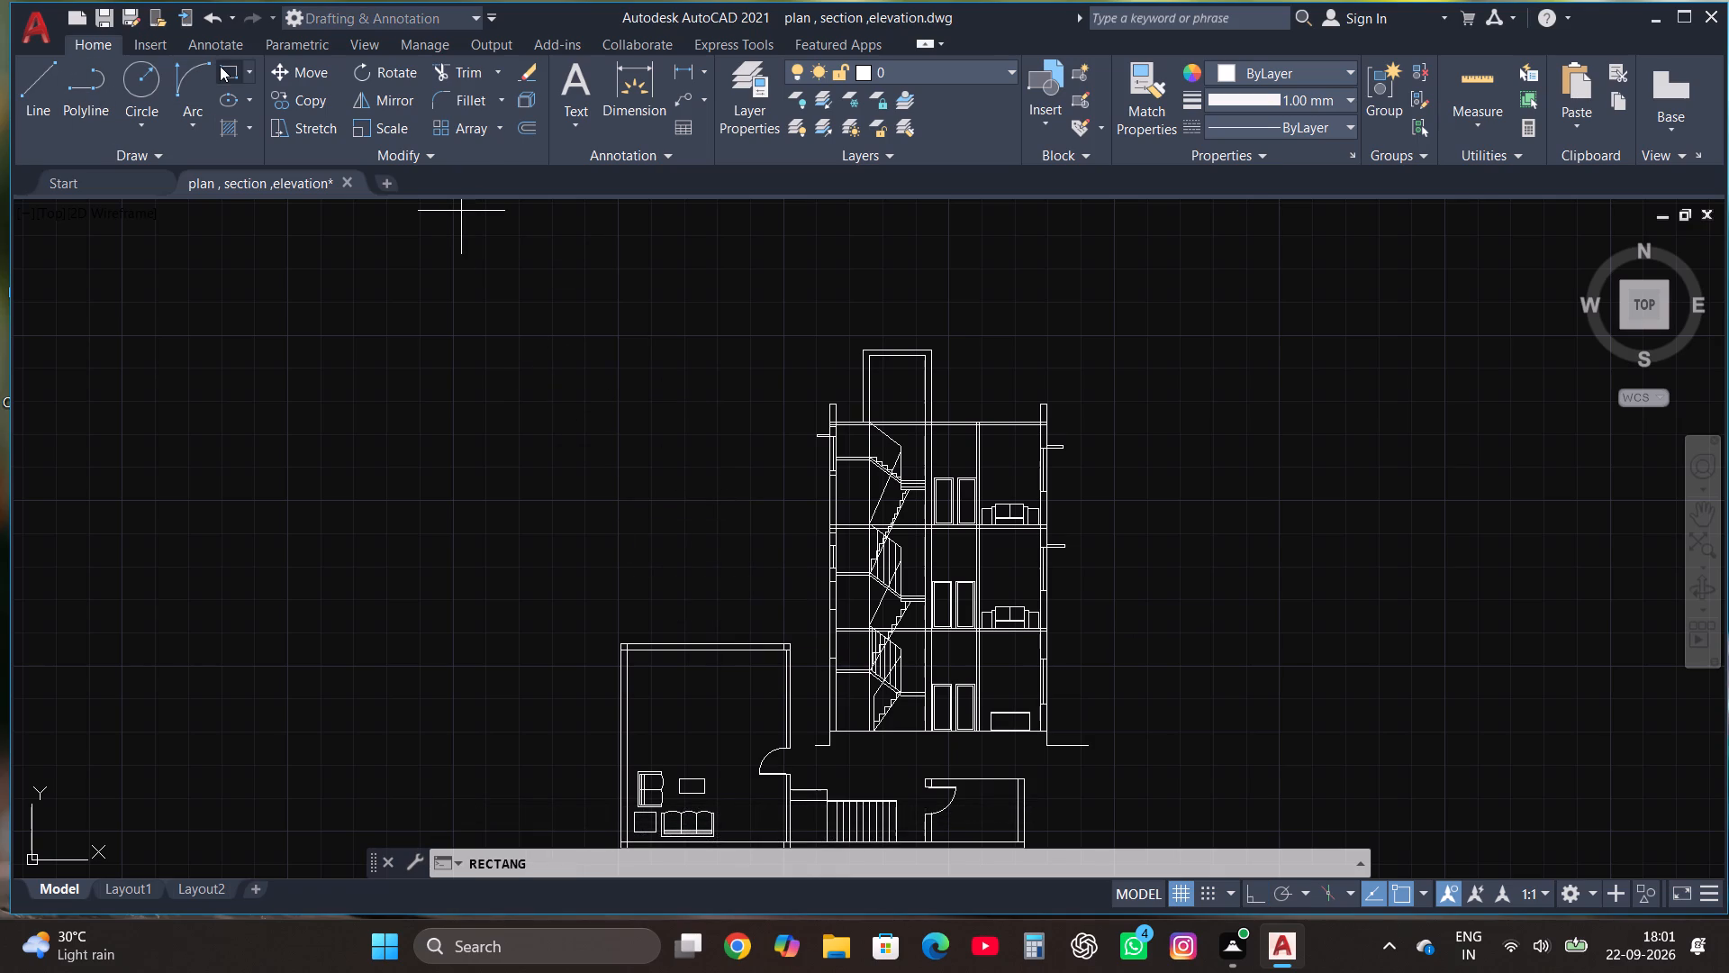
pyautogui.scroll(2, 1090, 745)
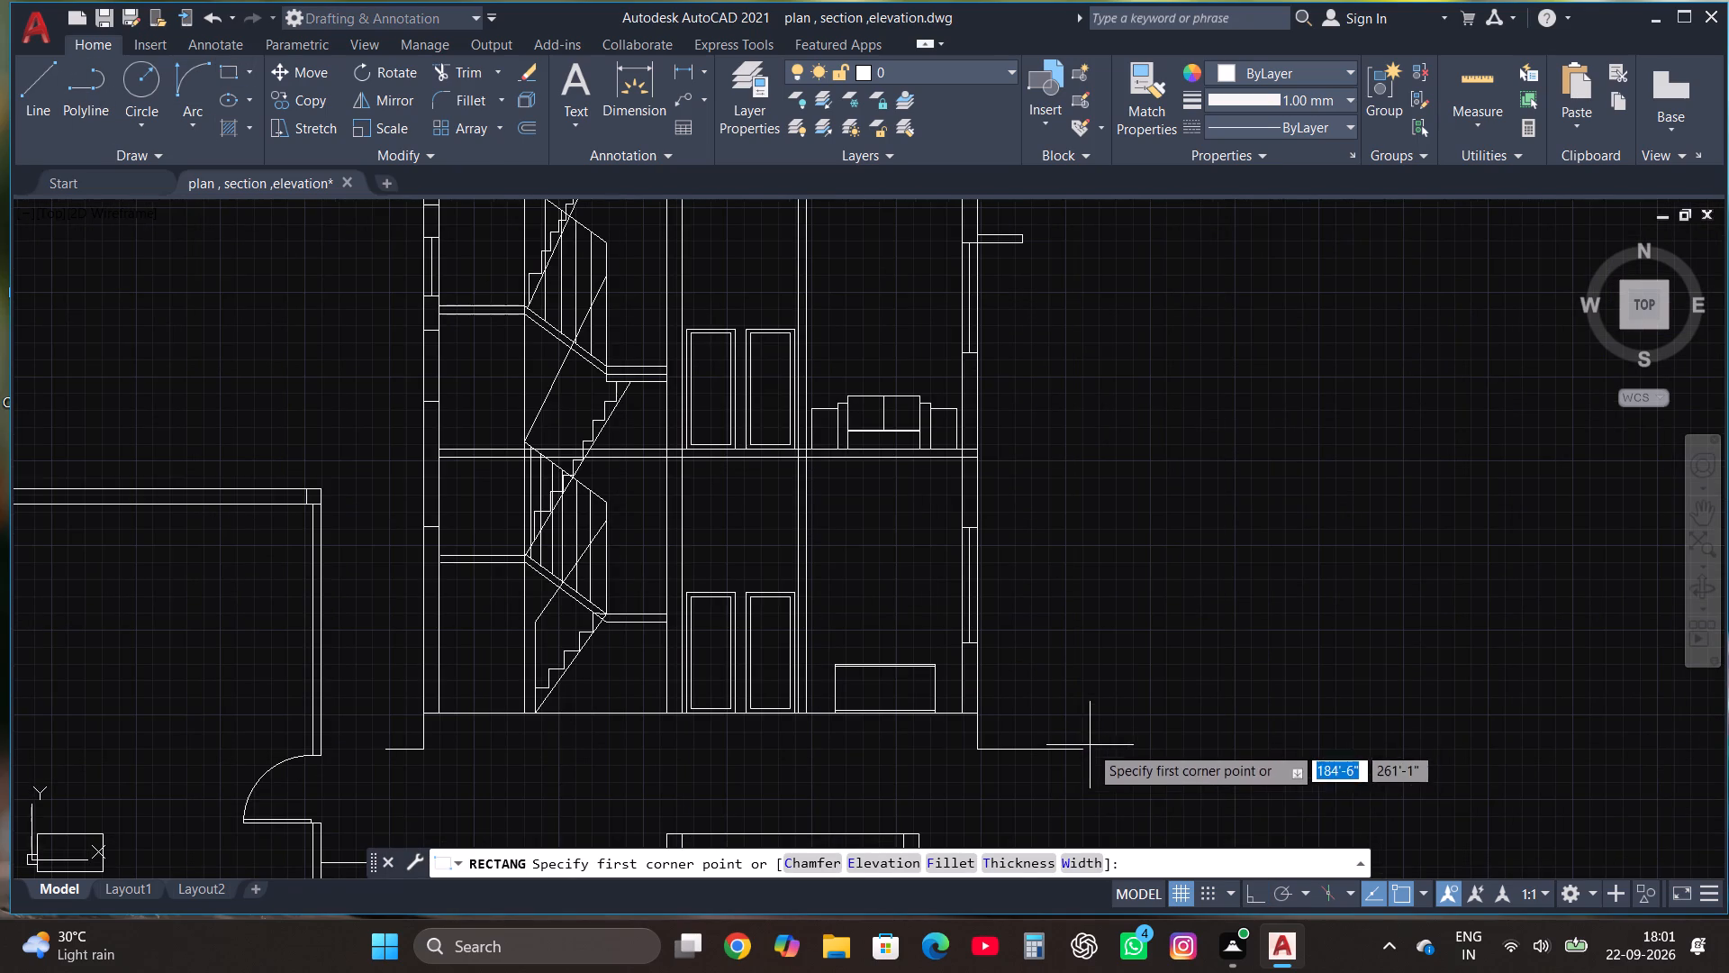
pyautogui.click(1067, 748)
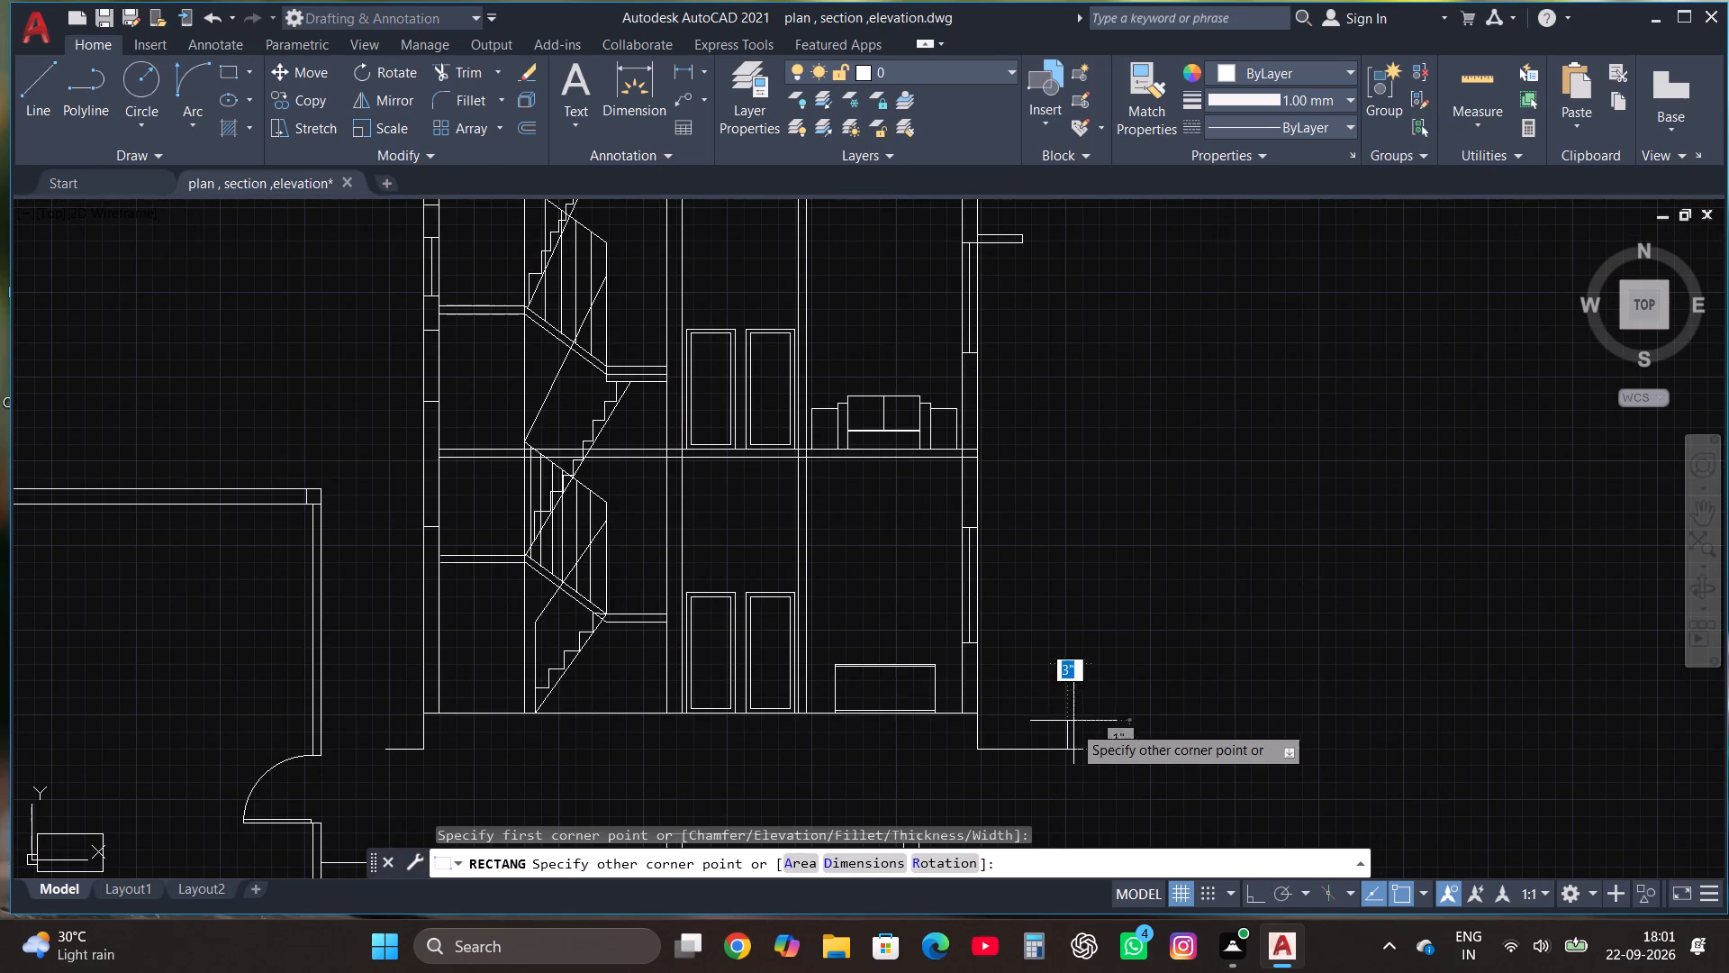
pyautogui.click(1073, 646)
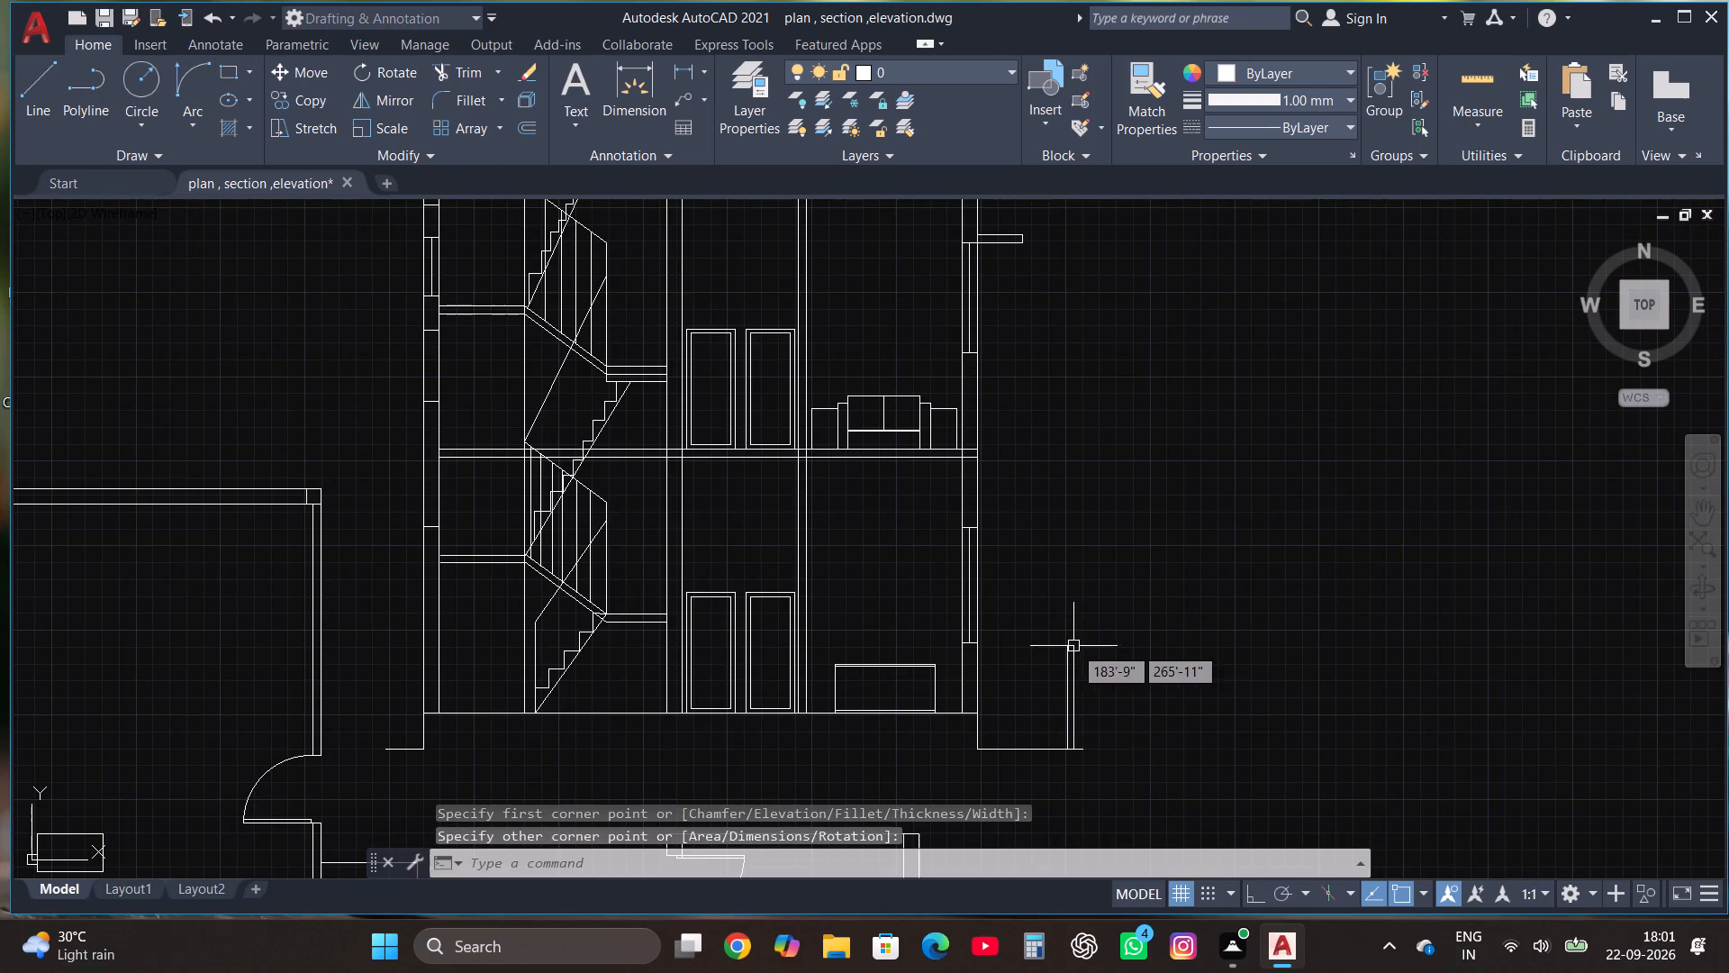
# Copy the plan's bedroom label into the upper plan's small room, the space above its stairs, its large room, and outside beside the small room.
pyautogui.scroll(-2, 1142, 509)
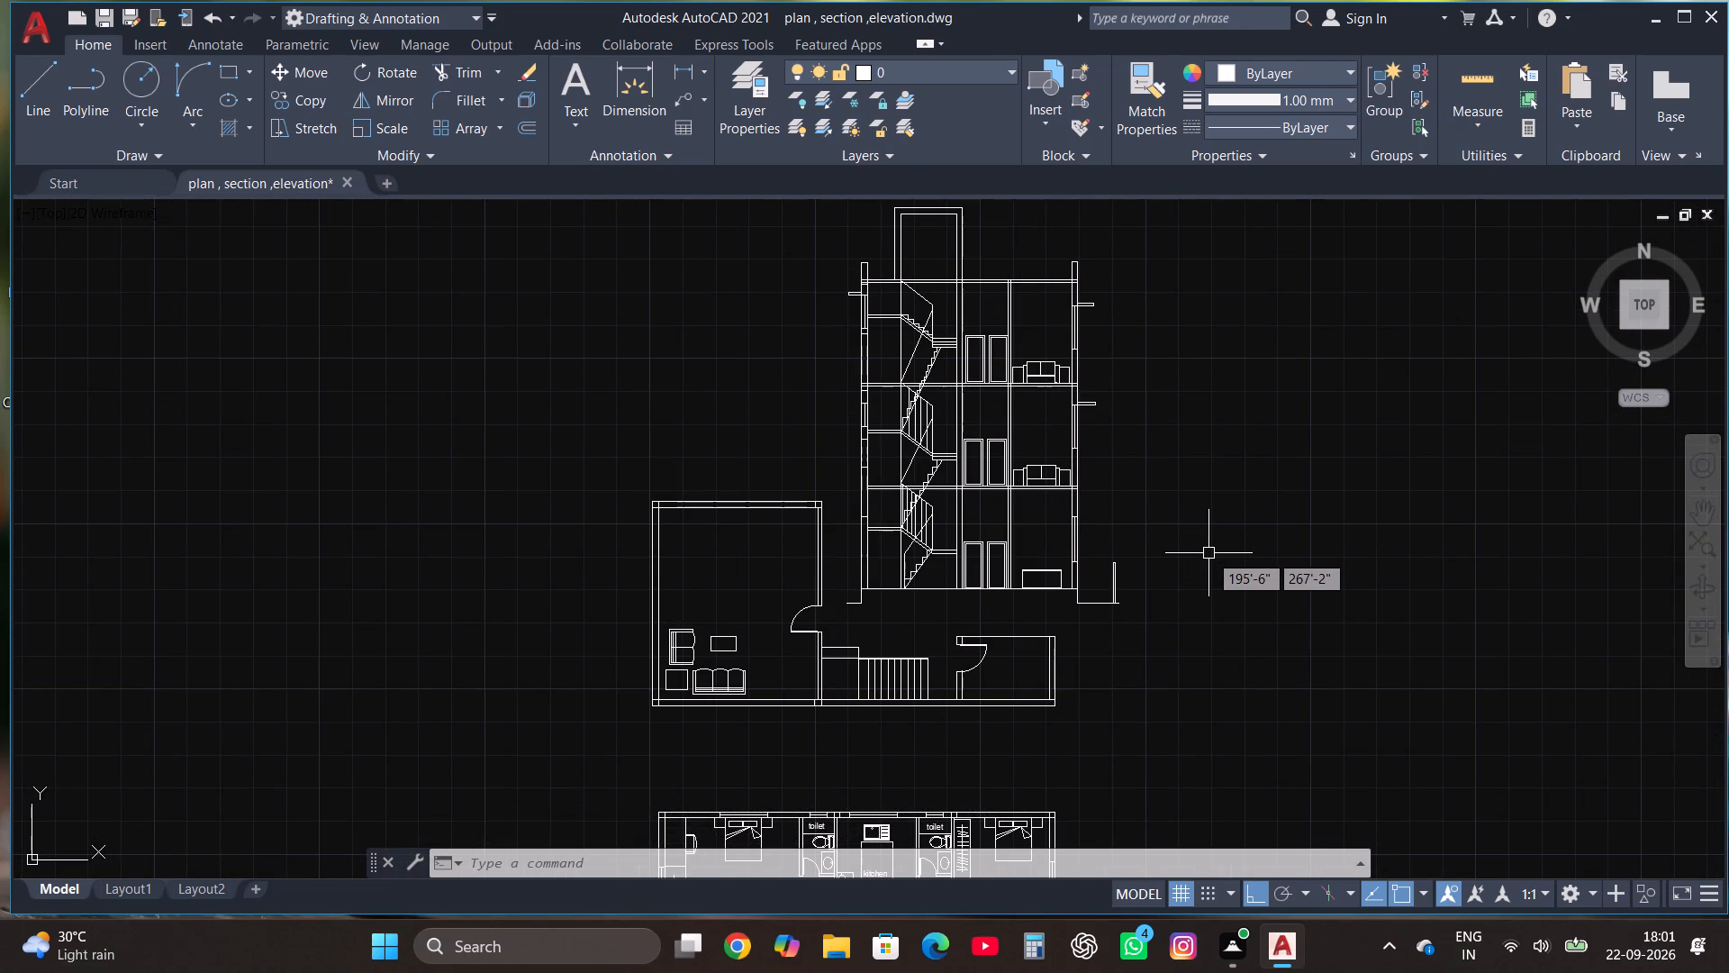
pyautogui.scroll(-1, 973, 383)
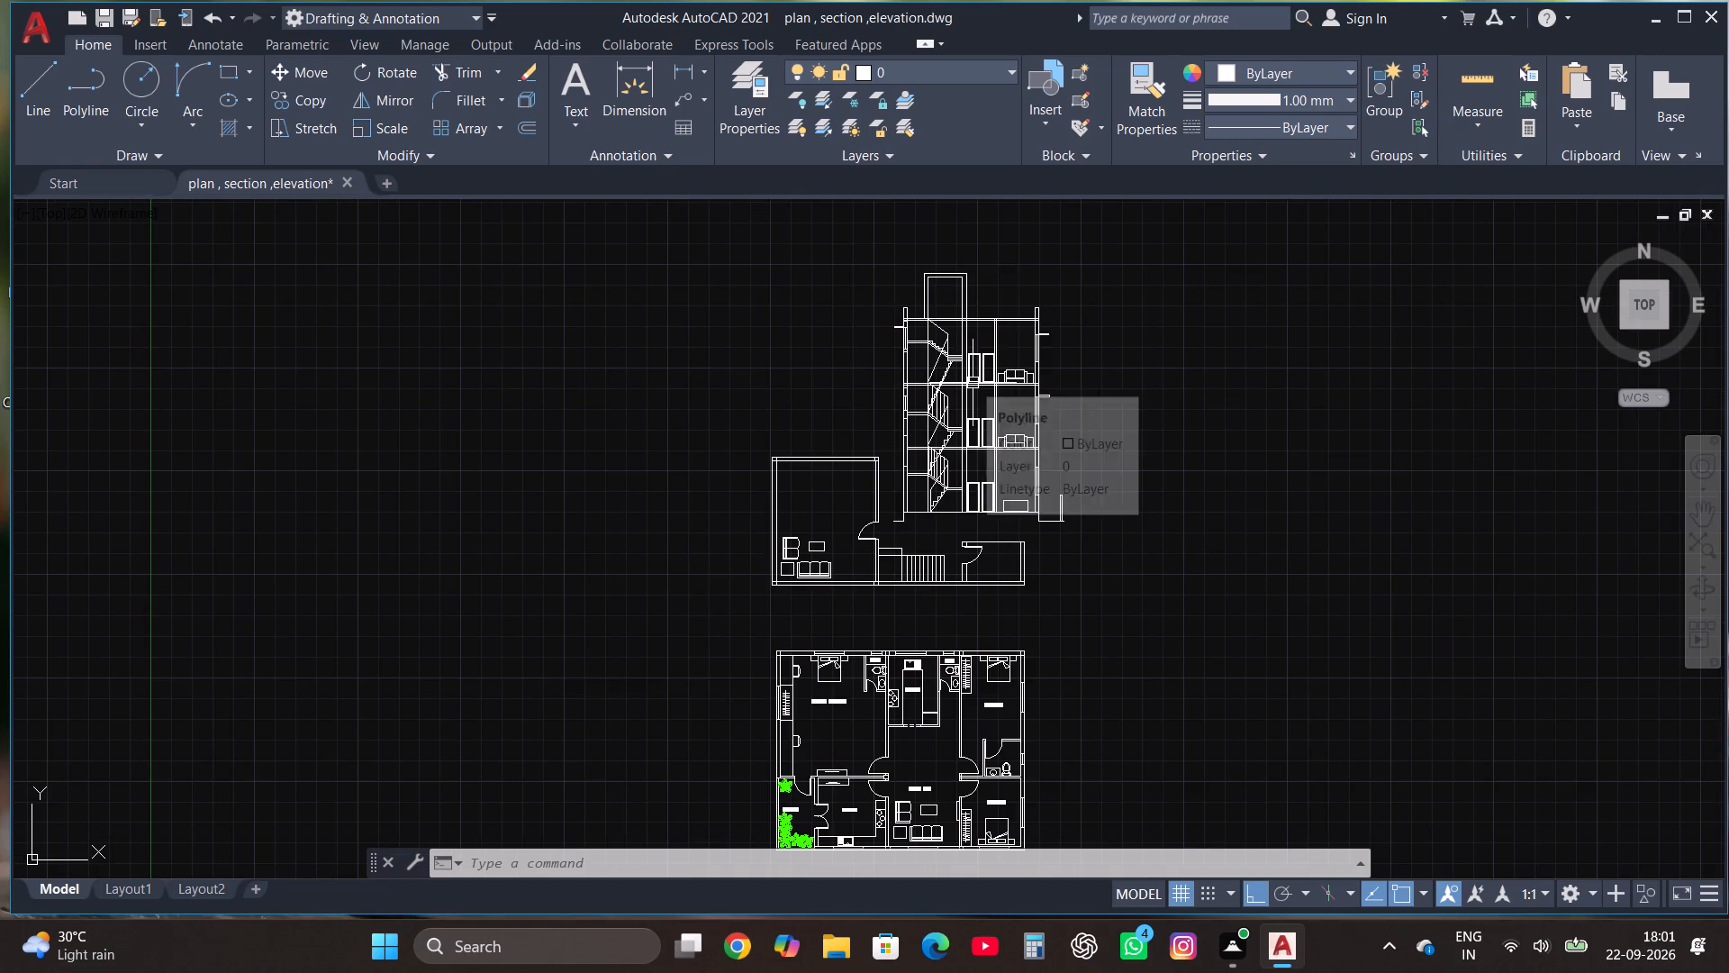
pyautogui.scroll(-1, 973, 383)
pyautogui.scroll(2, 987, 585)
pyautogui.click(987, 585)
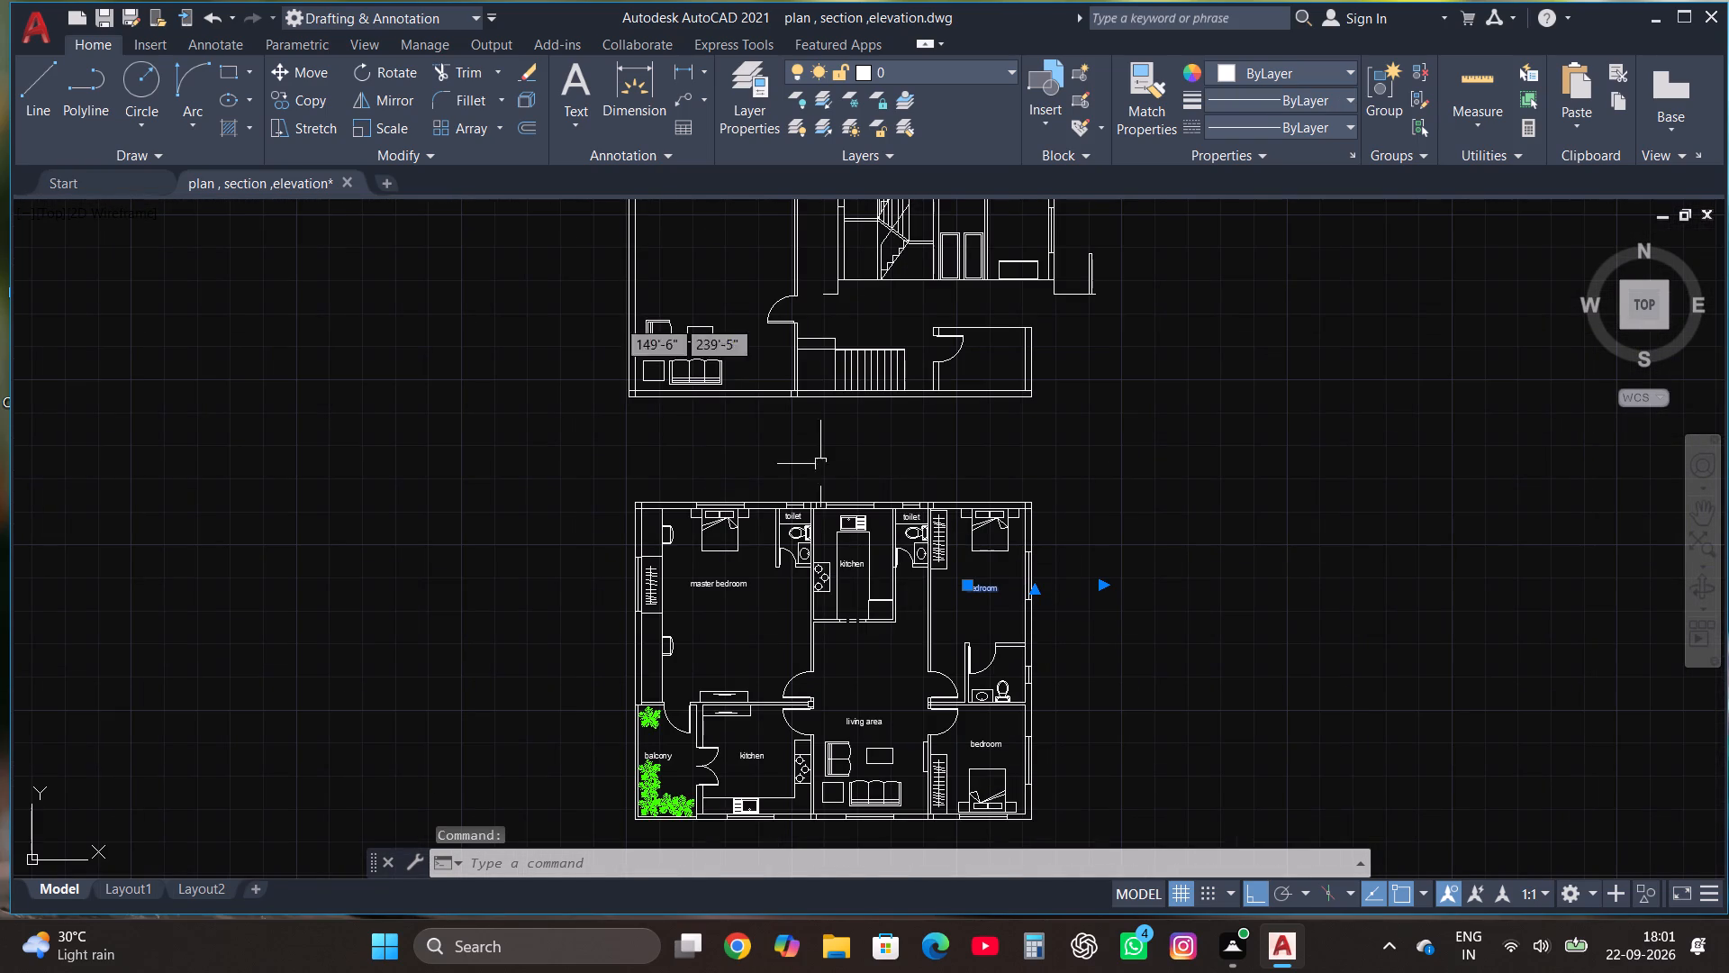
pyautogui.click(309, 96)
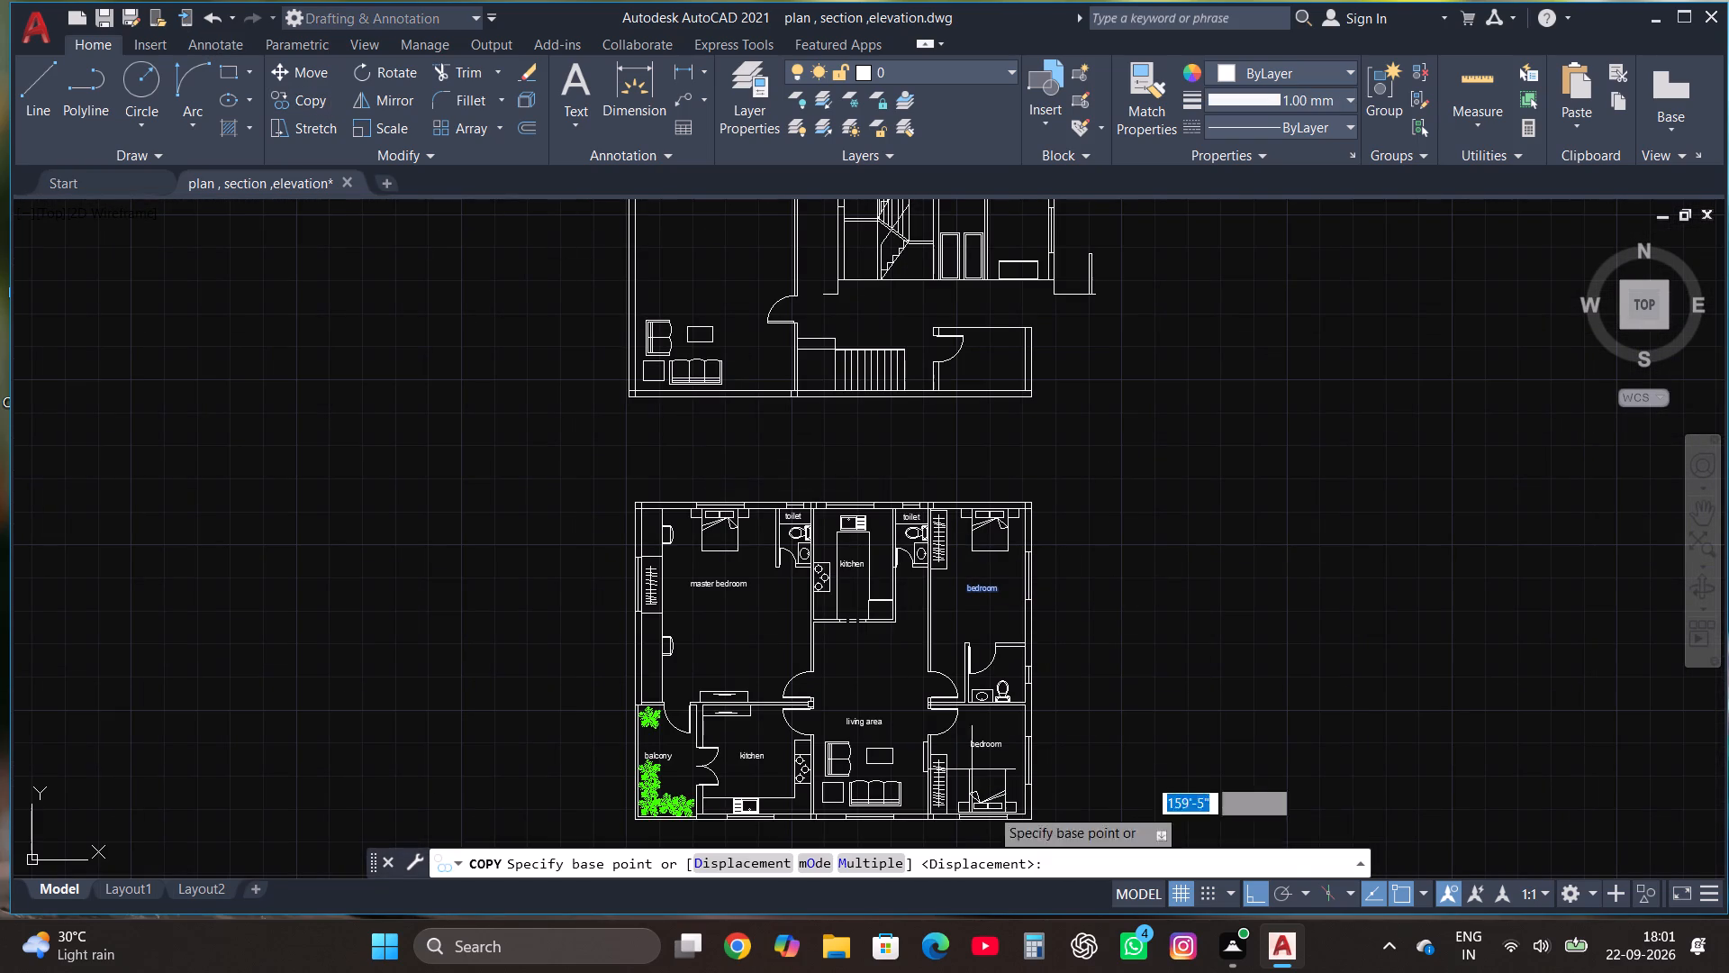
pyautogui.click(874, 869)
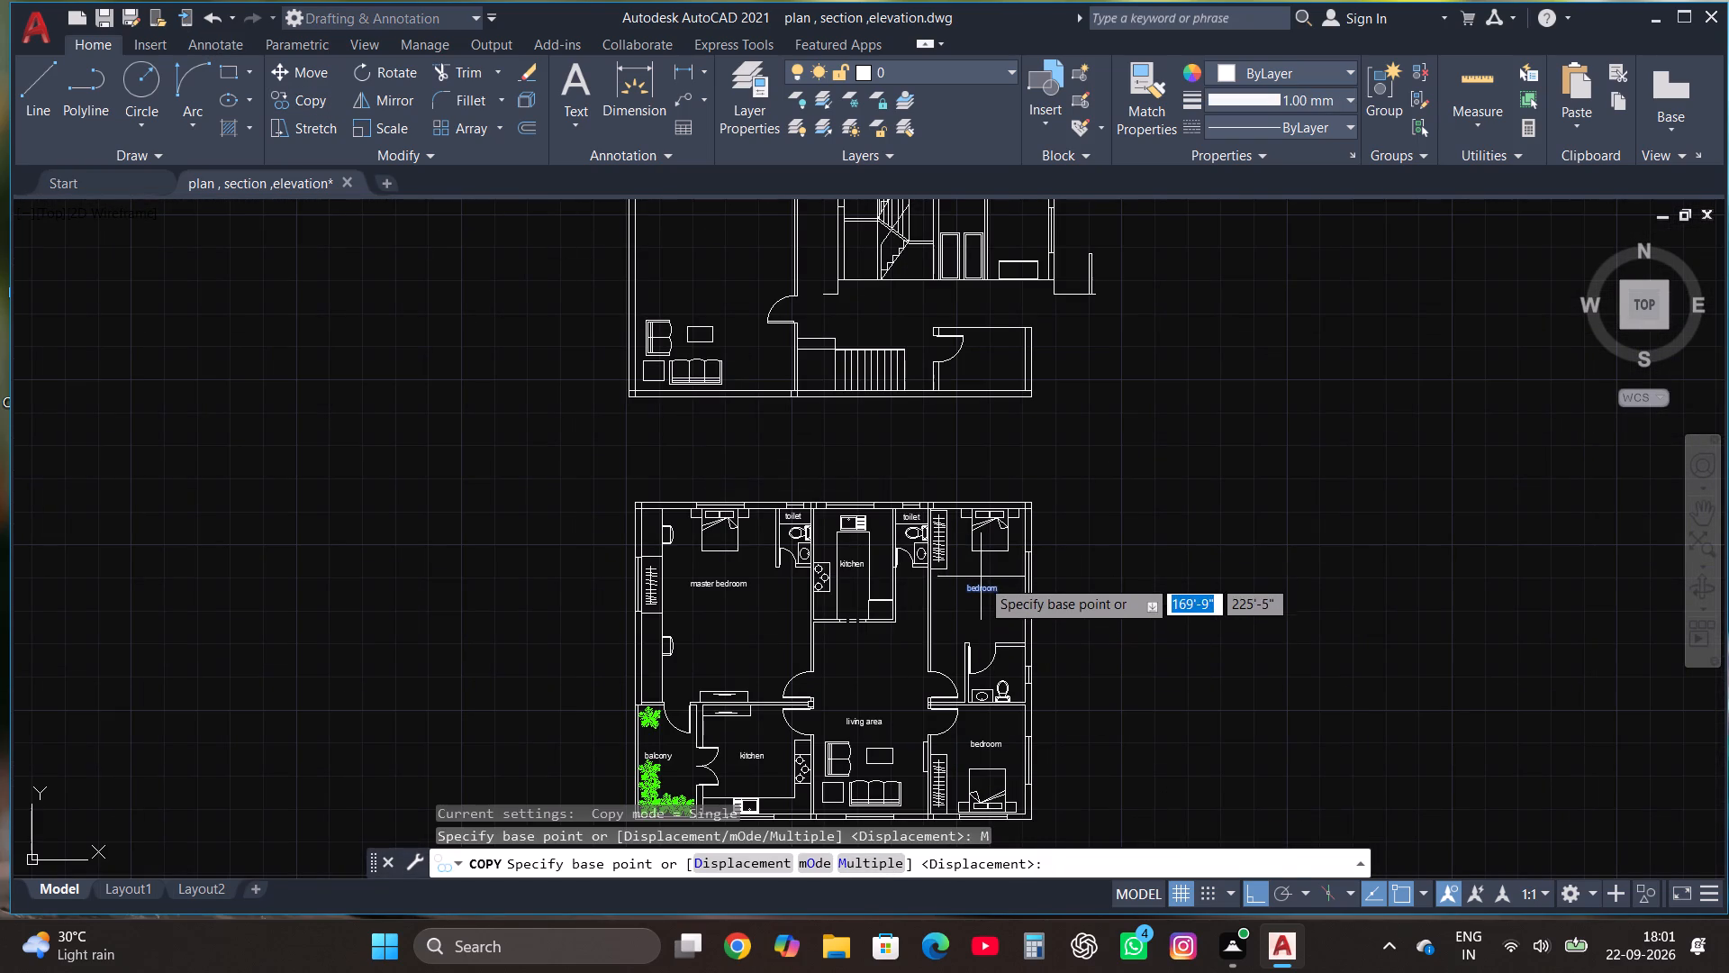
pyautogui.click(984, 596)
pyautogui.scroll(-2, 999, 692)
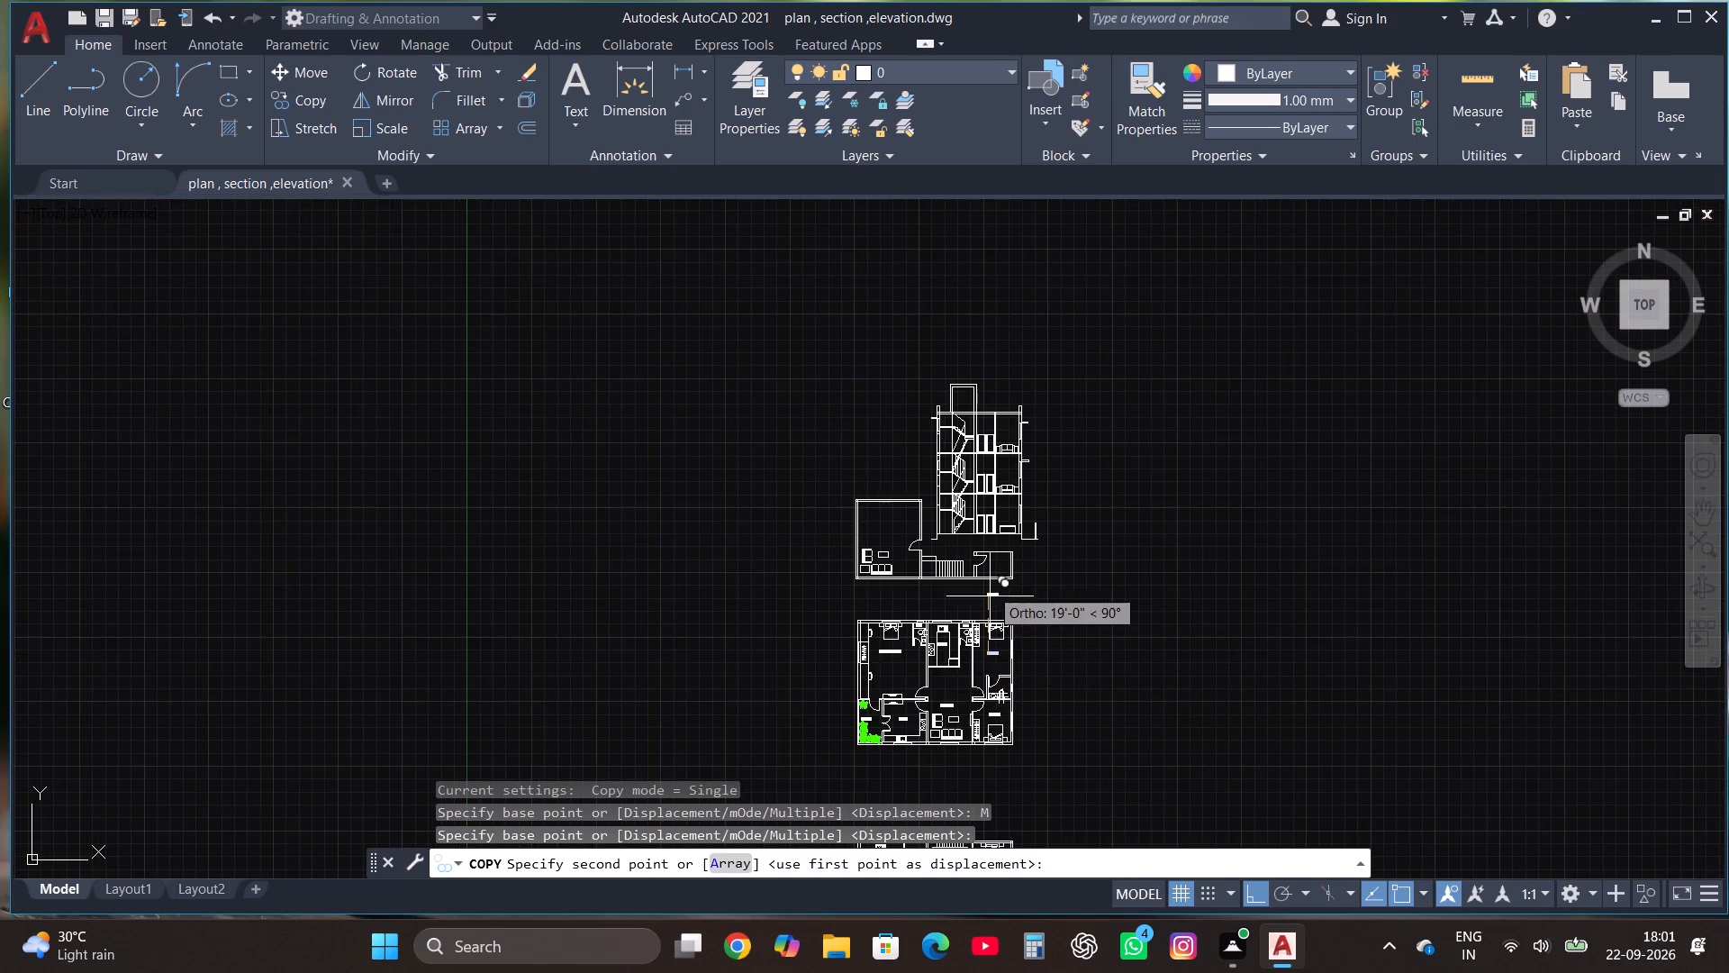
pyautogui.scroll(3, 990, 580)
pyautogui.click(1006, 535)
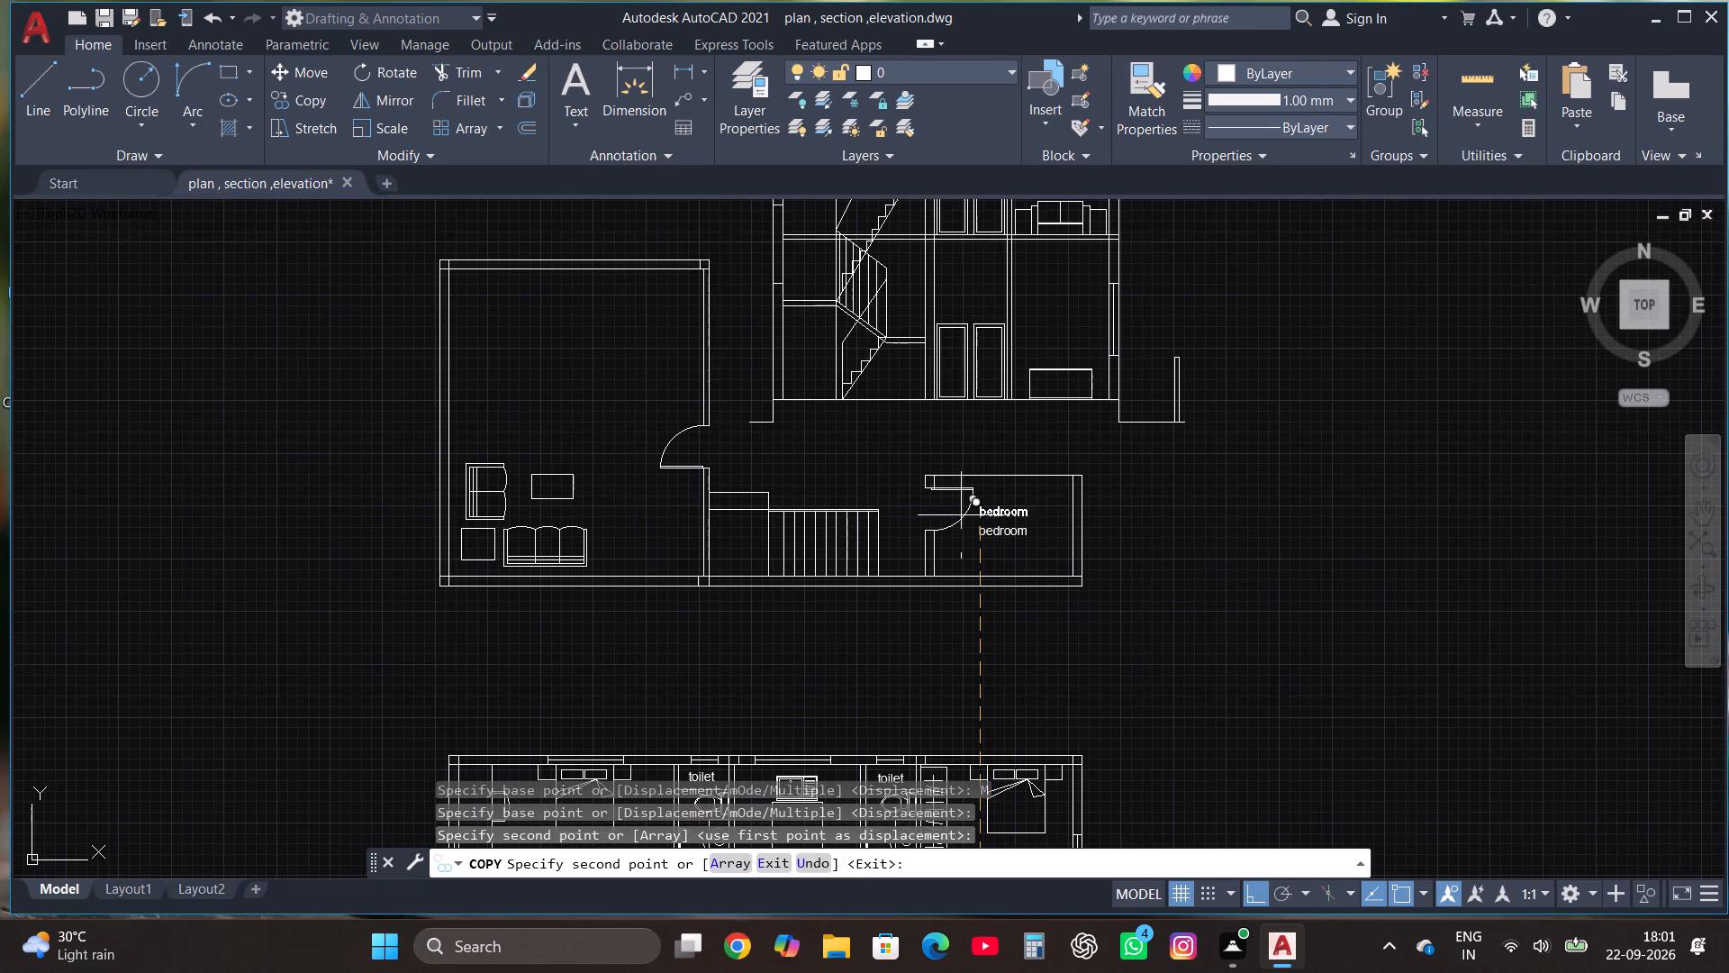
pyautogui.press('F8')
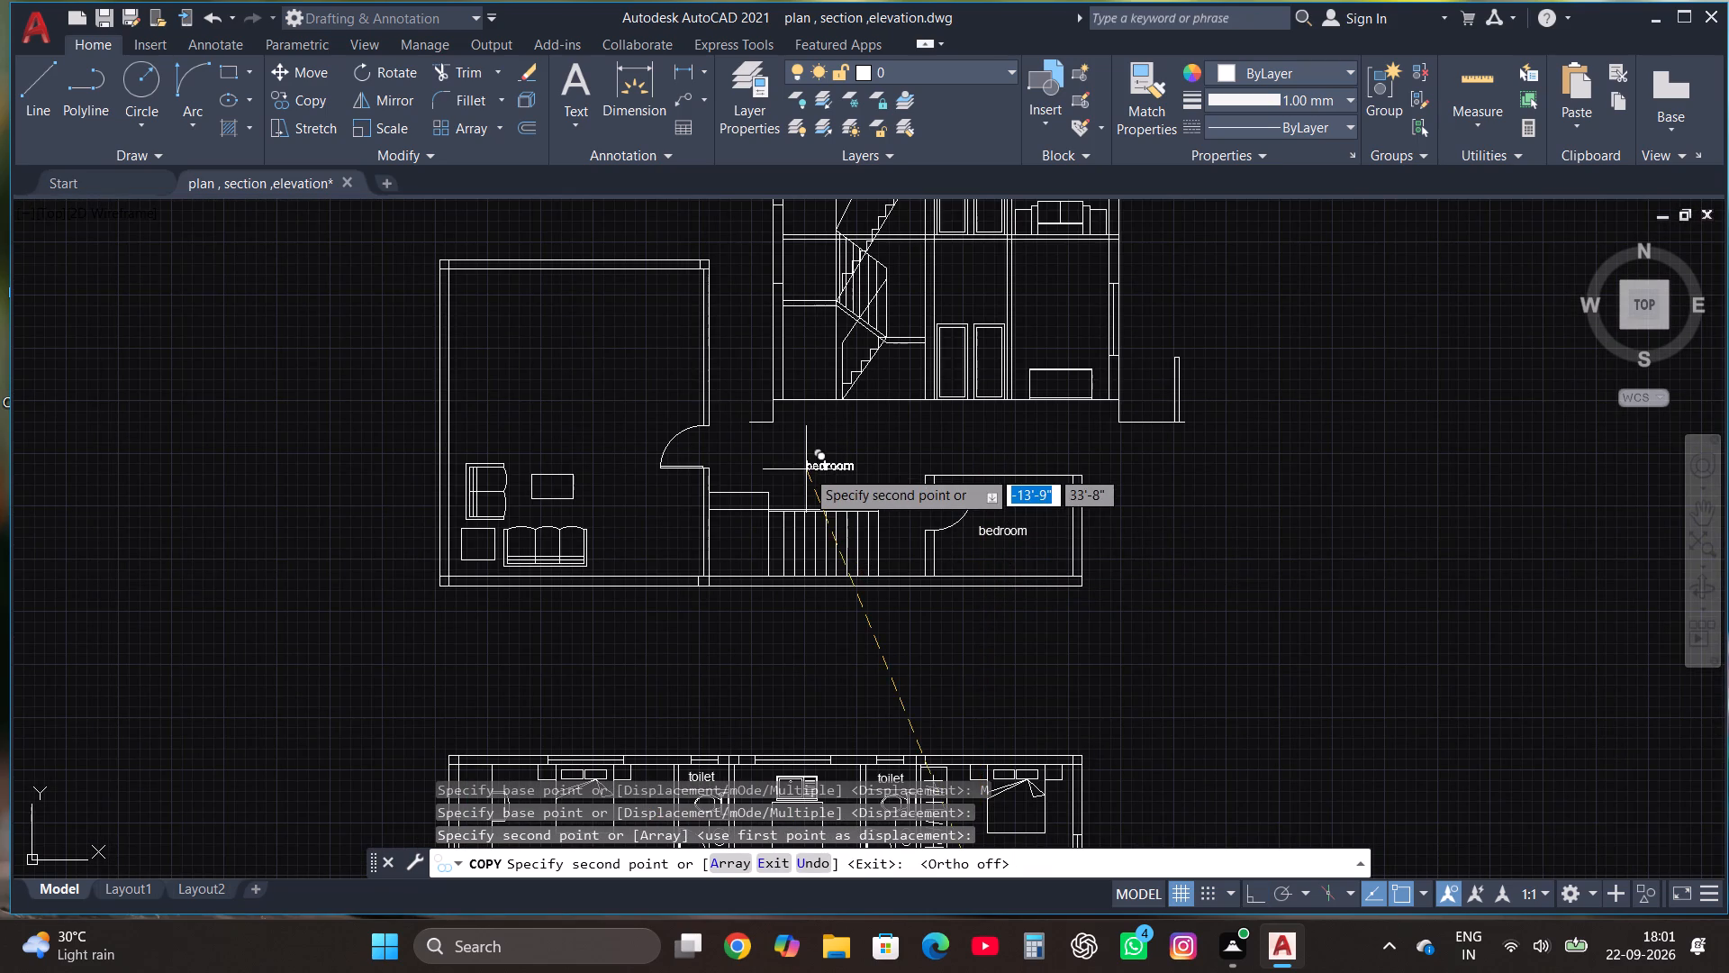
pyautogui.click(806, 468)
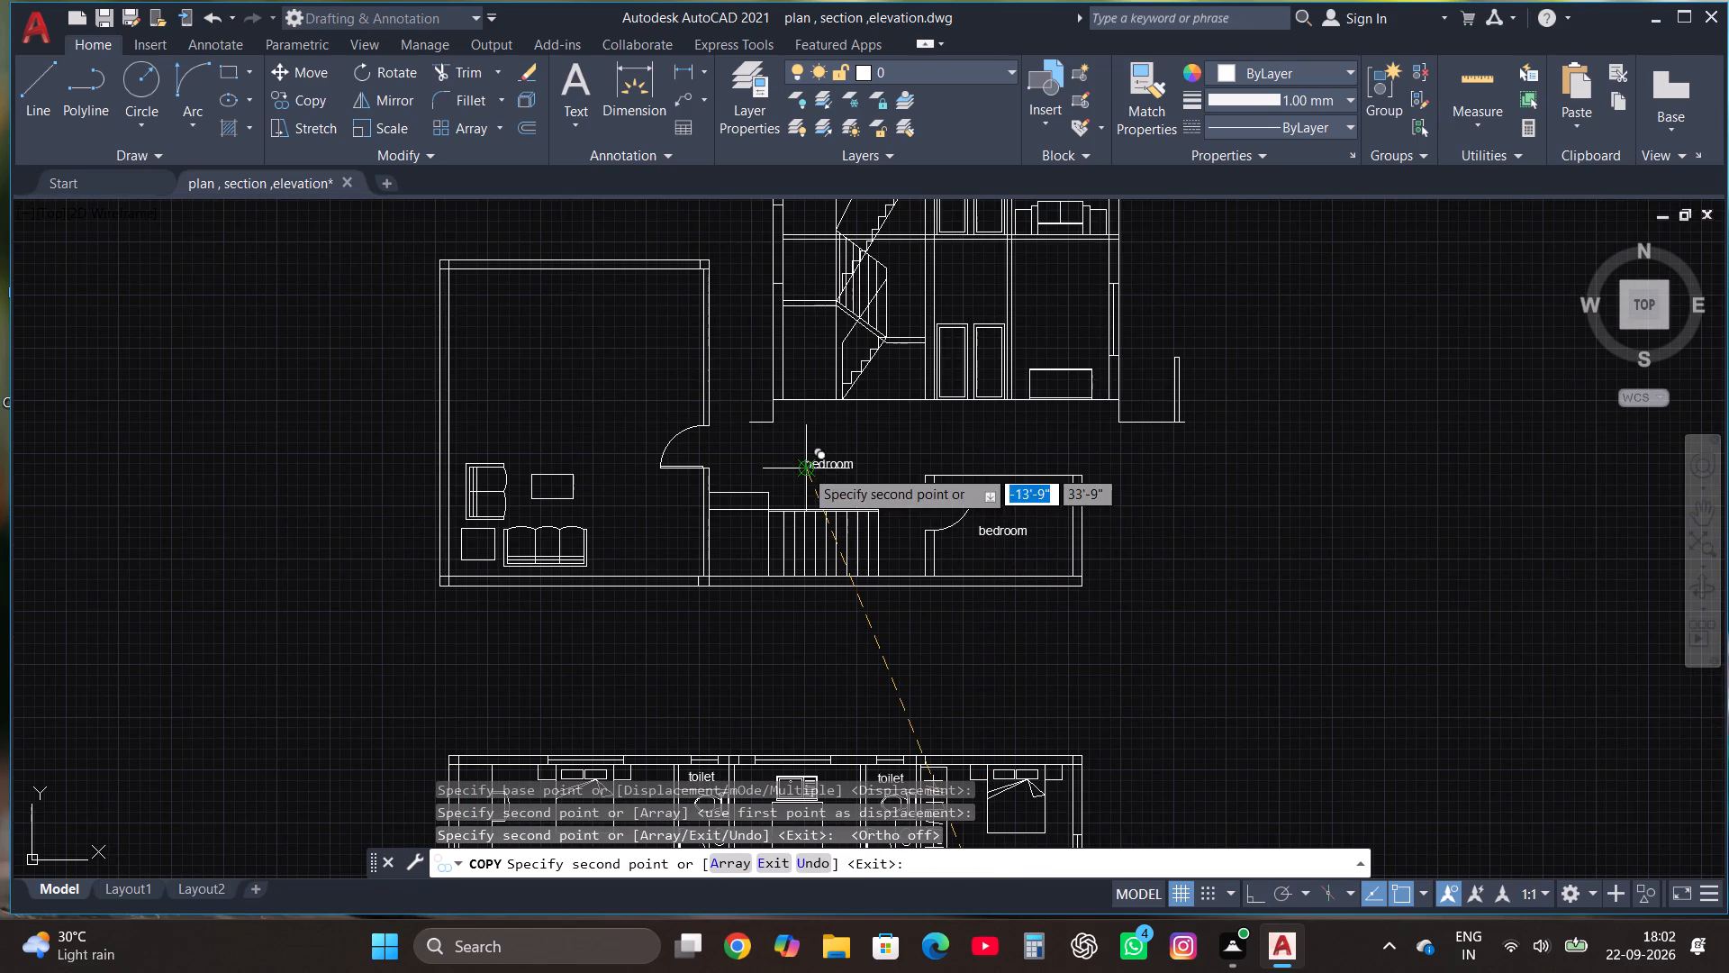
pyautogui.click(535, 377)
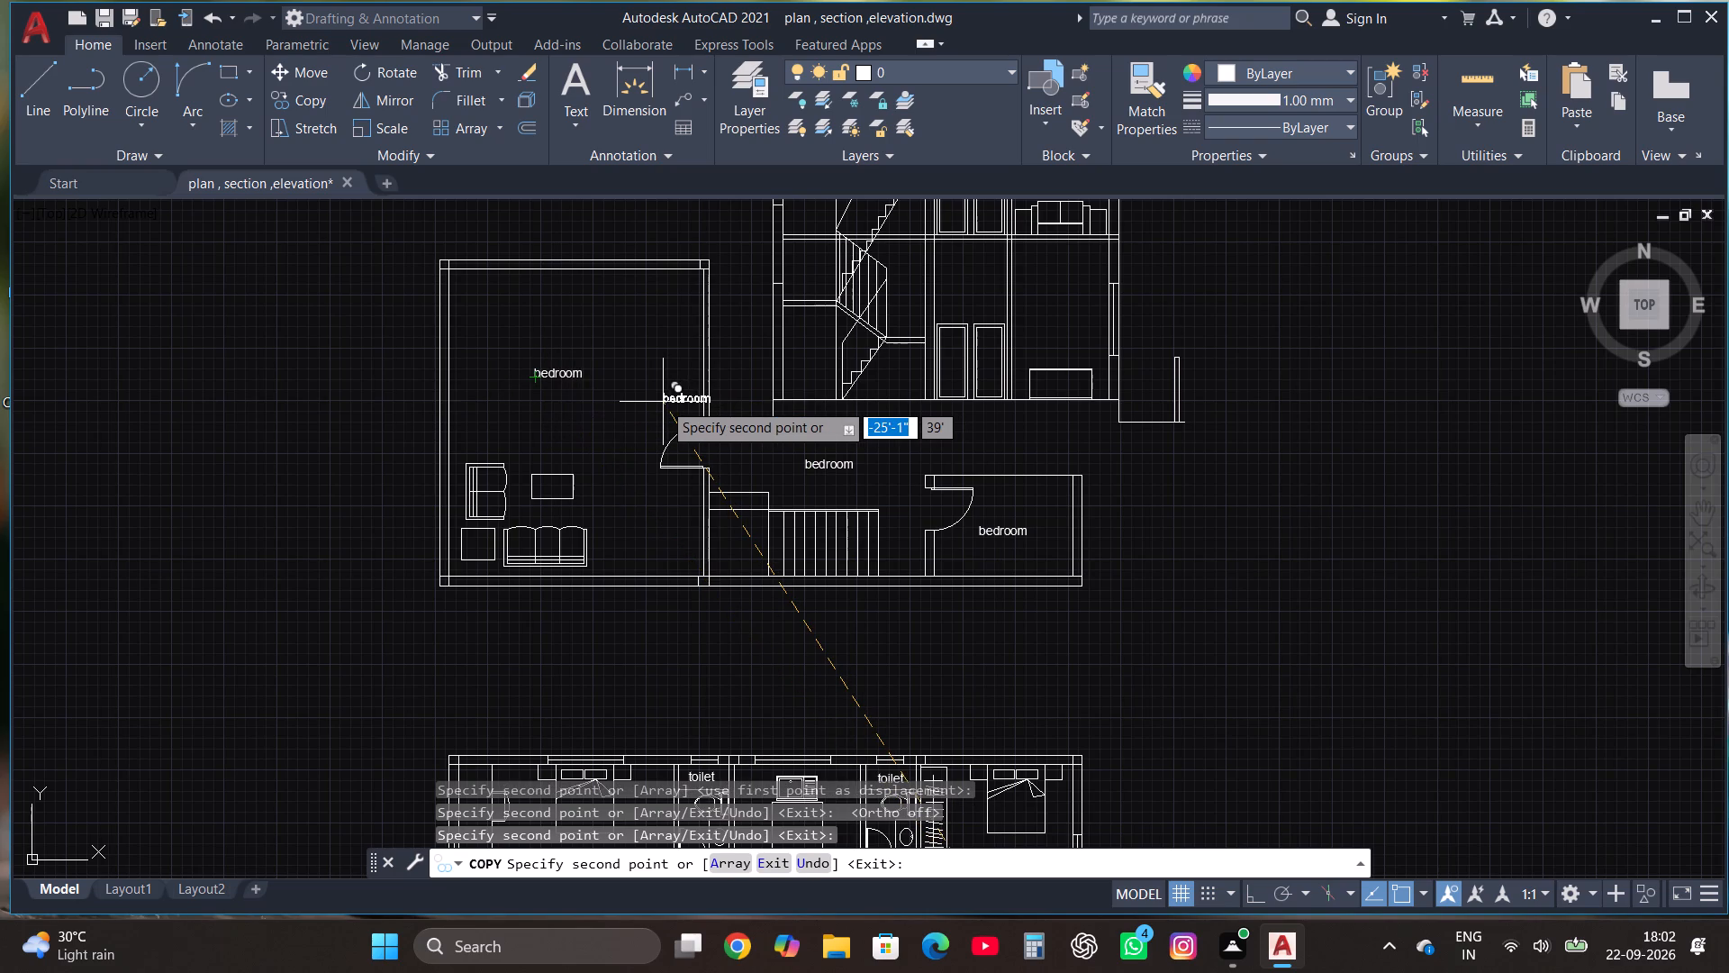
pyautogui.scroll(-1, 786, 478)
pyautogui.scroll(2, 1033, 518)
pyautogui.click(976, 496)
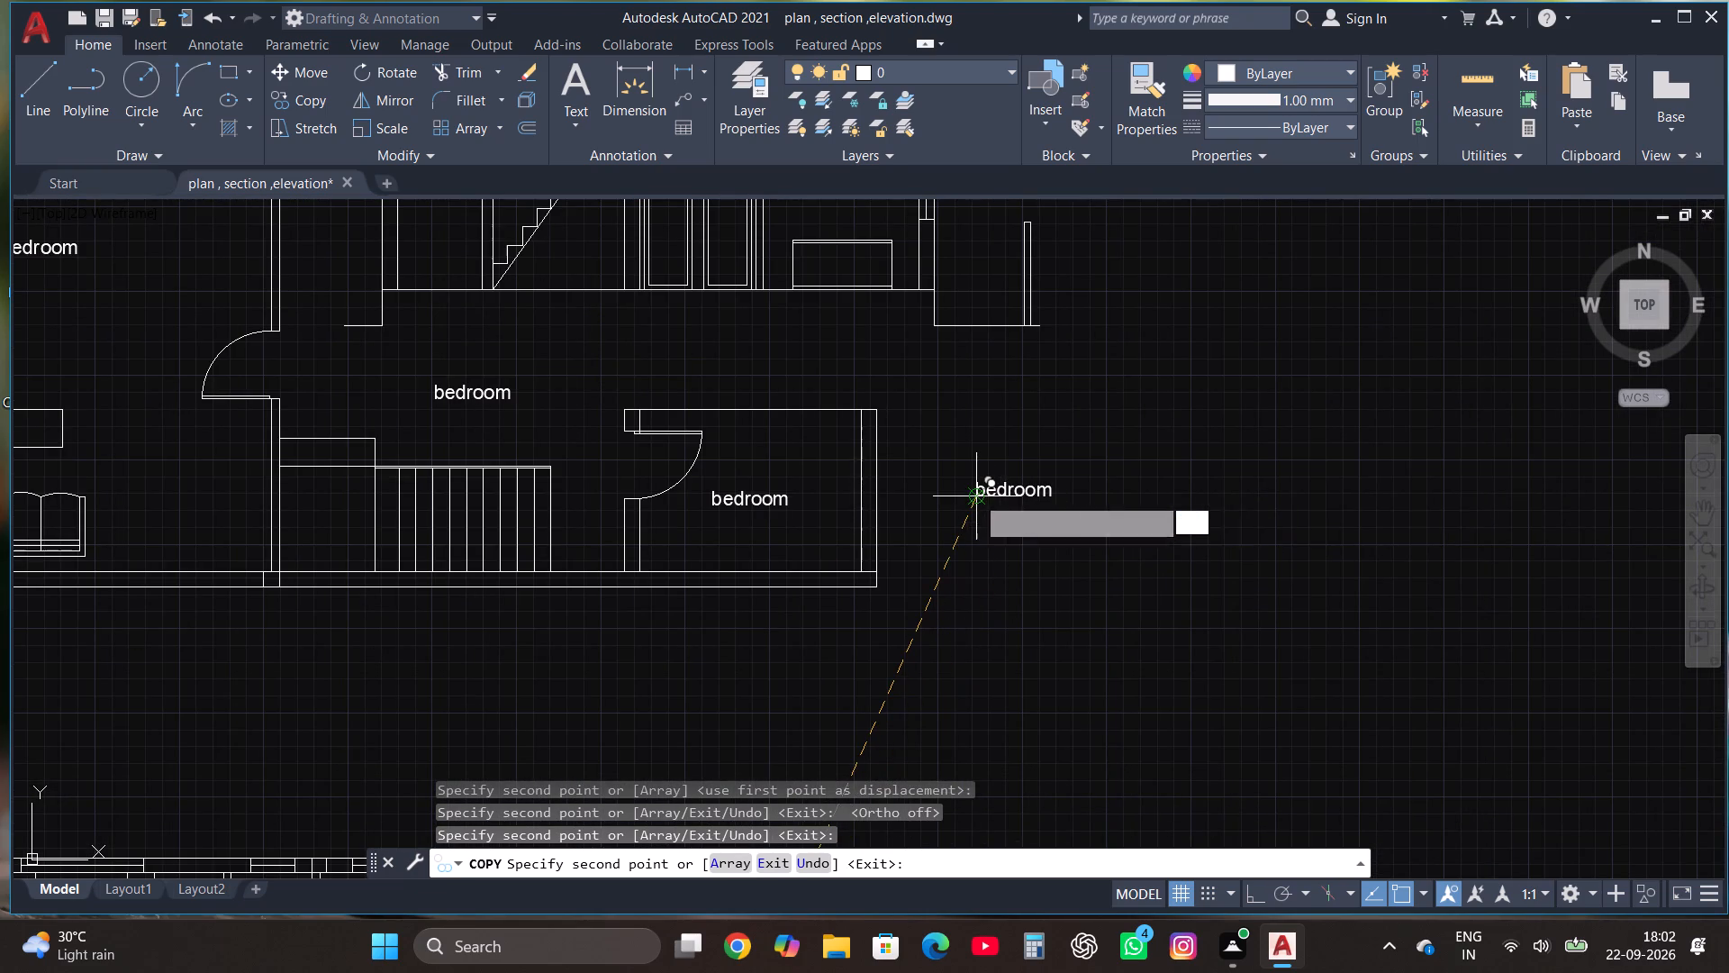
pyautogui.press('Escape')
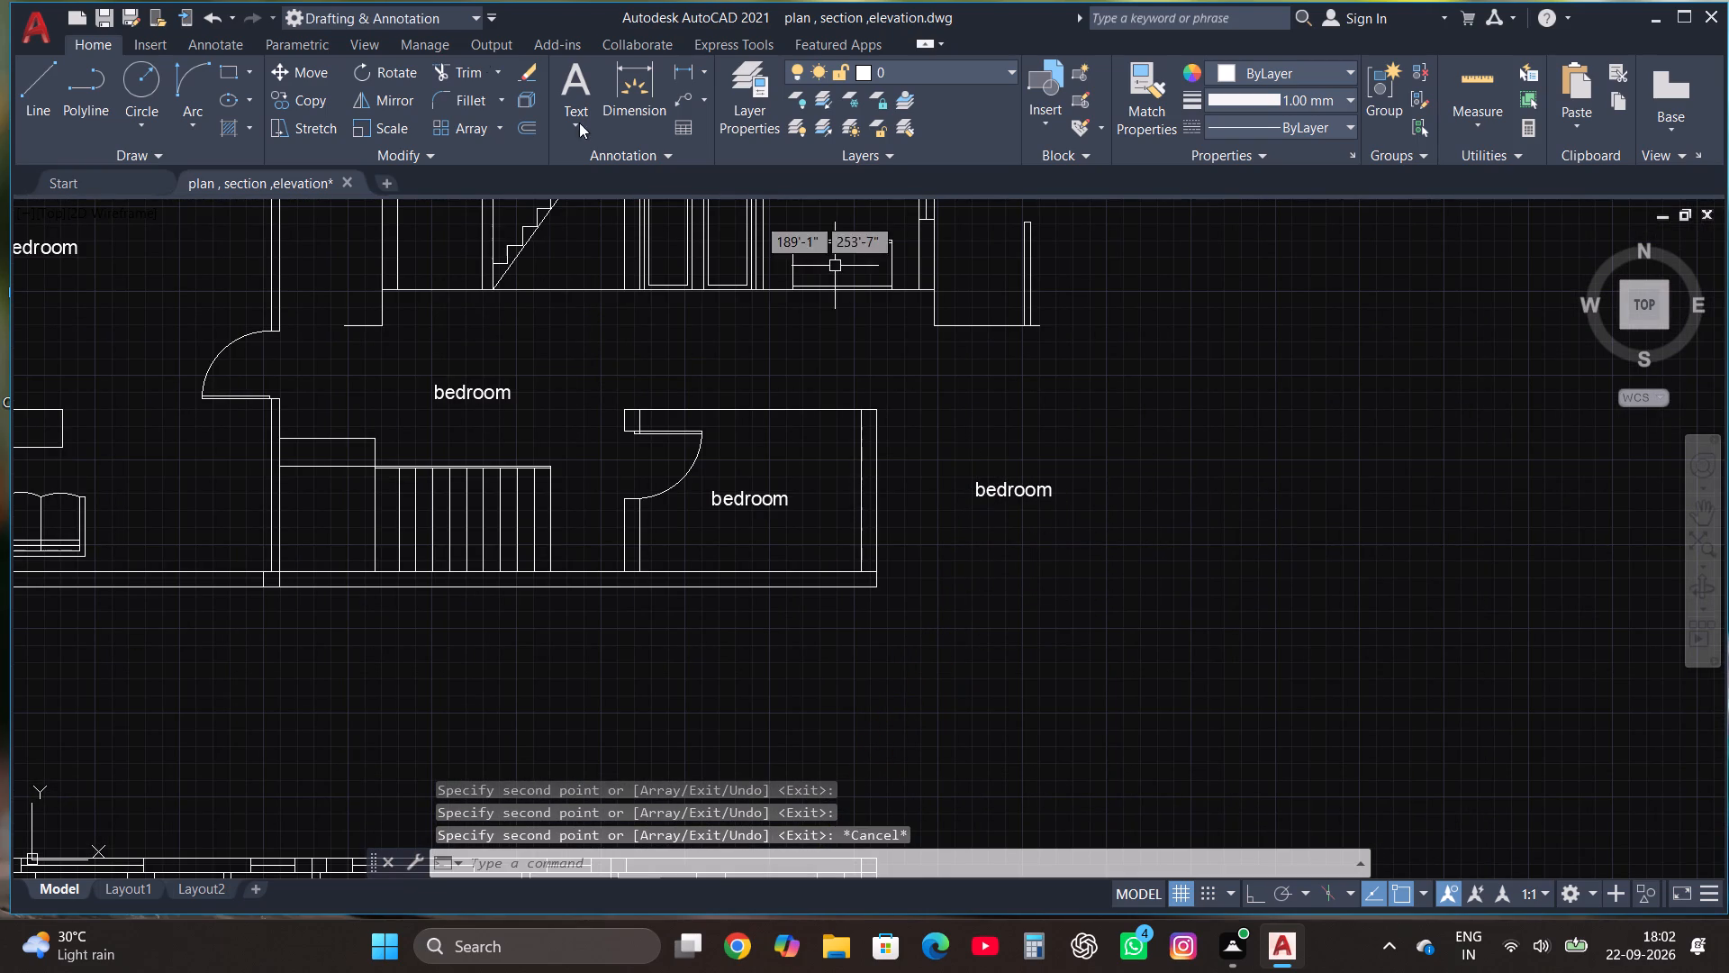
# Draw a thin horizontal rectangle about 5' by 8" beneath the bedroom label outside the upper plan.
pyautogui.click(222, 77)
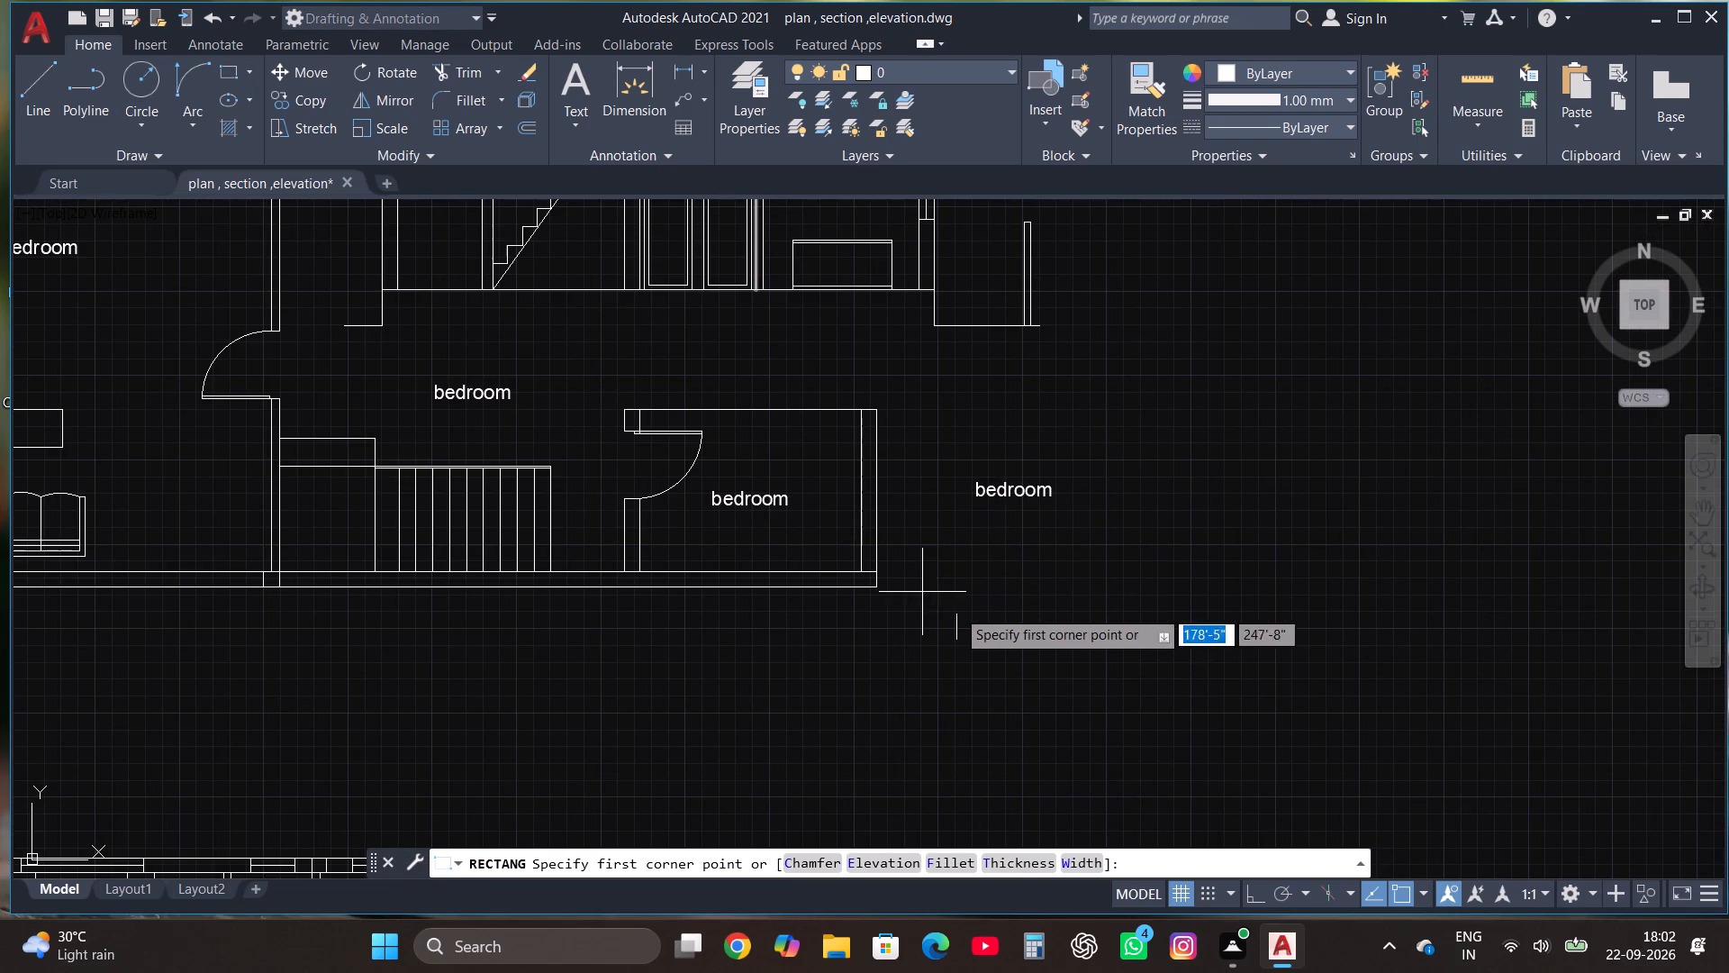
pyautogui.scroll(1, 986, 583)
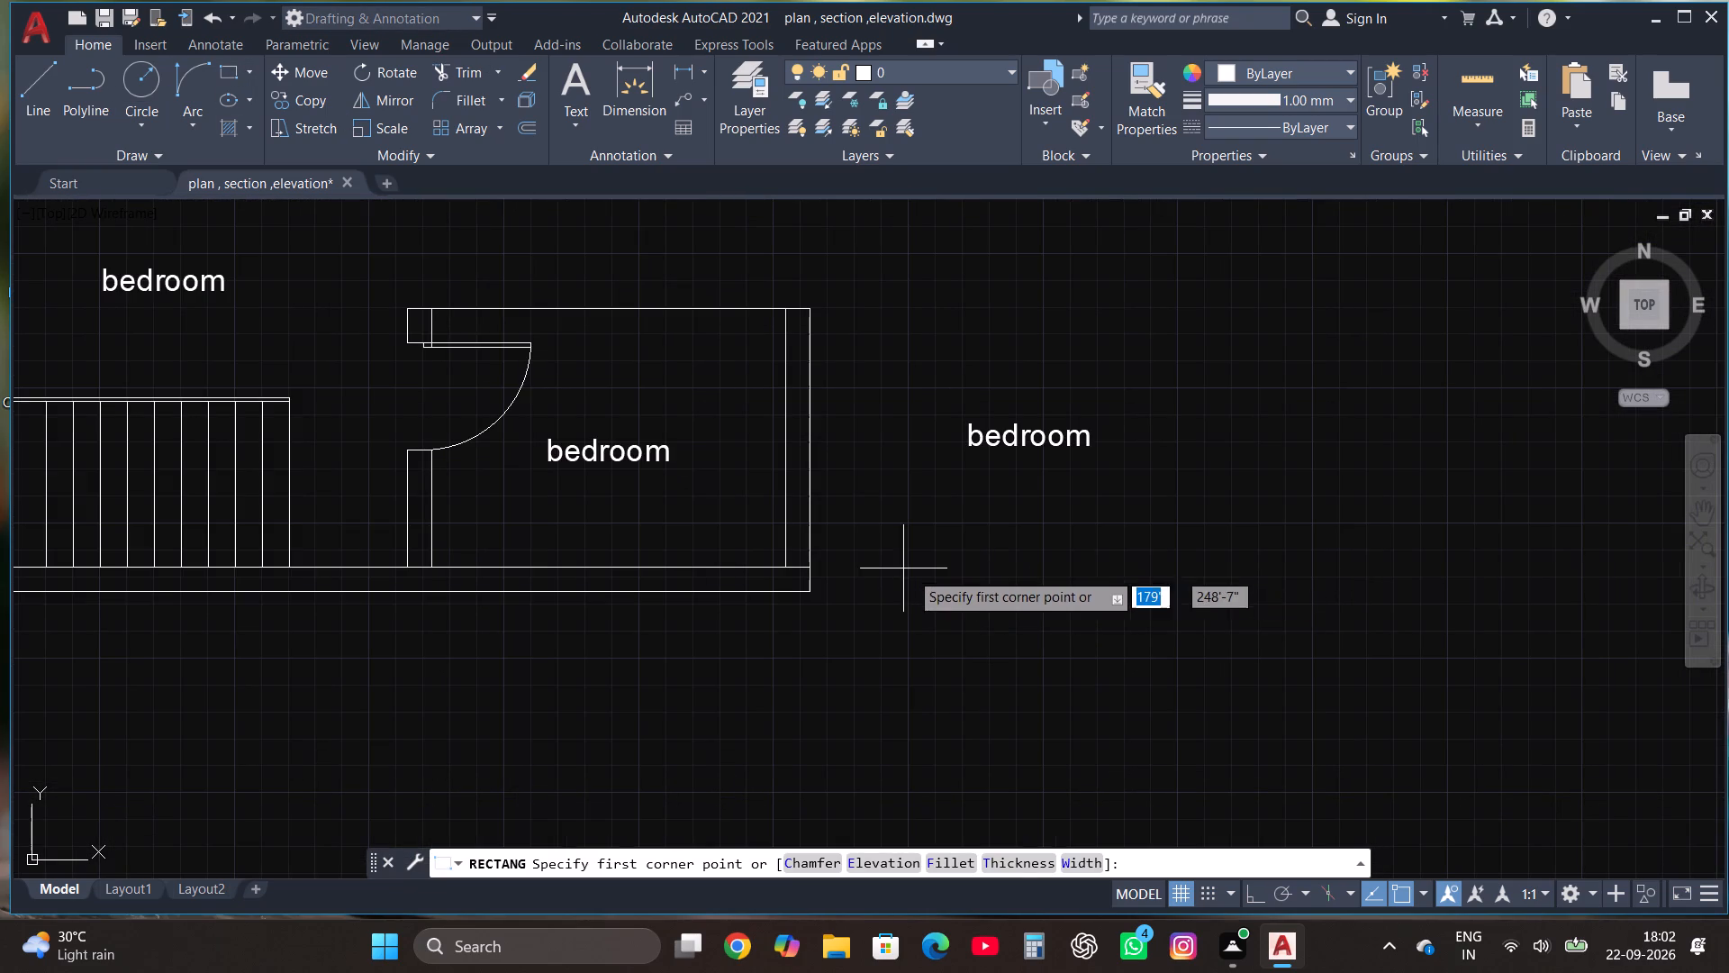
pyautogui.click(948, 582)
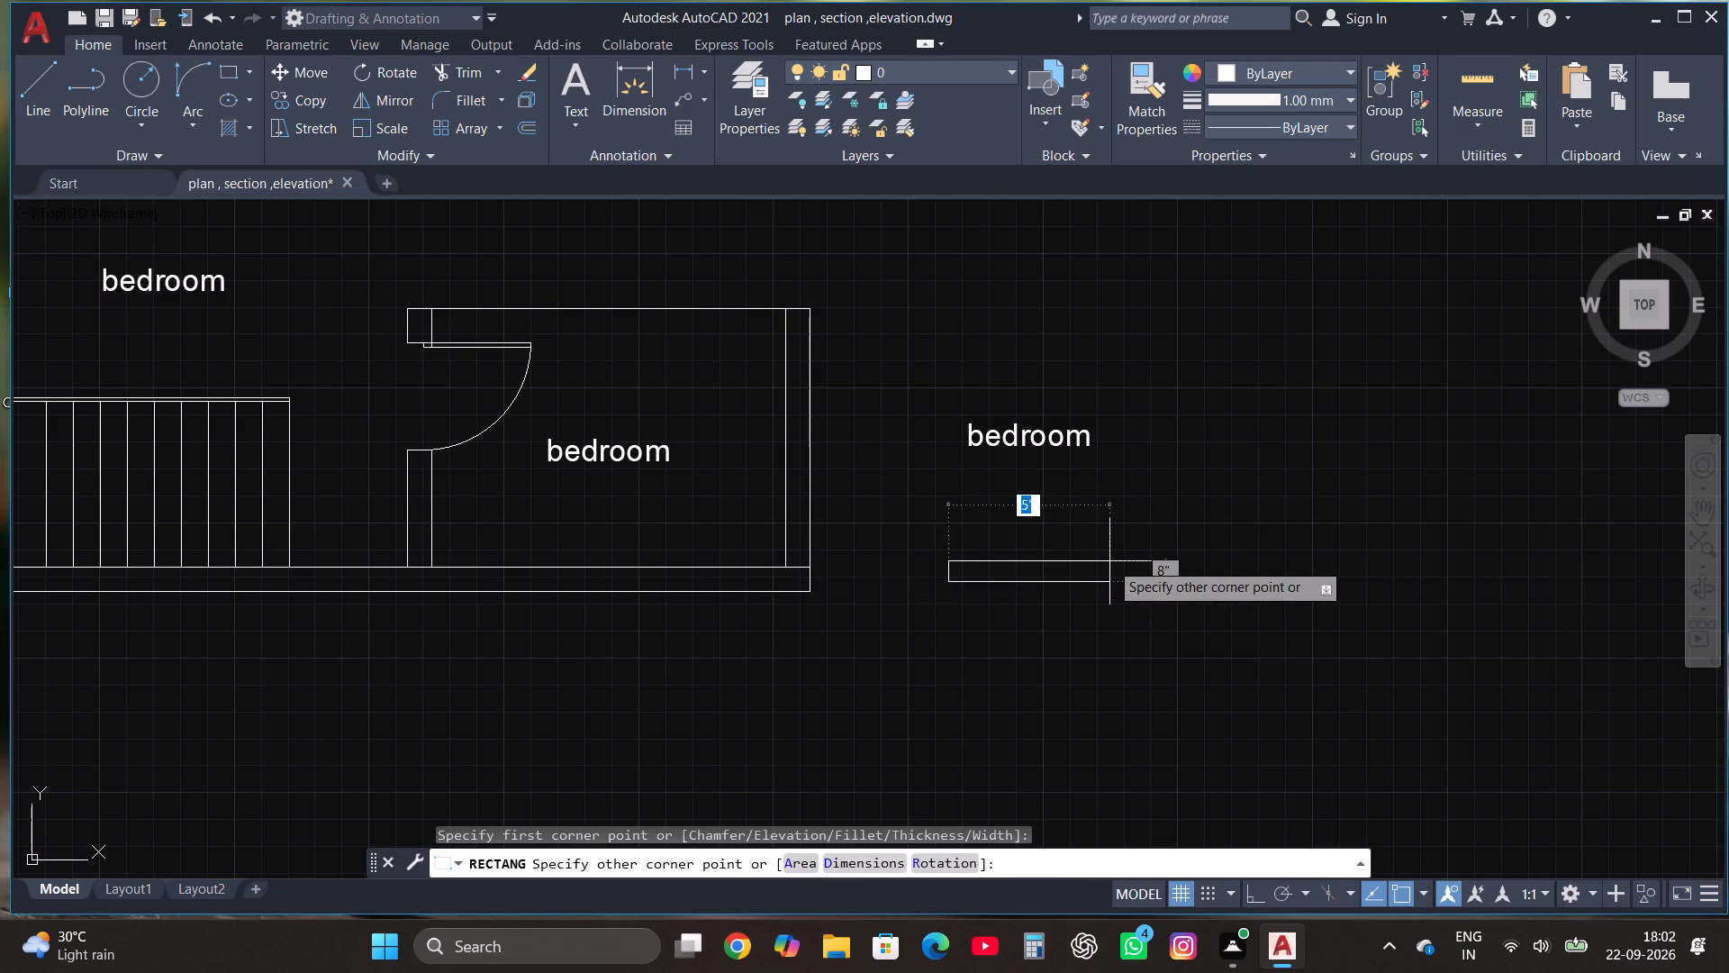
pyautogui.click(1109, 561)
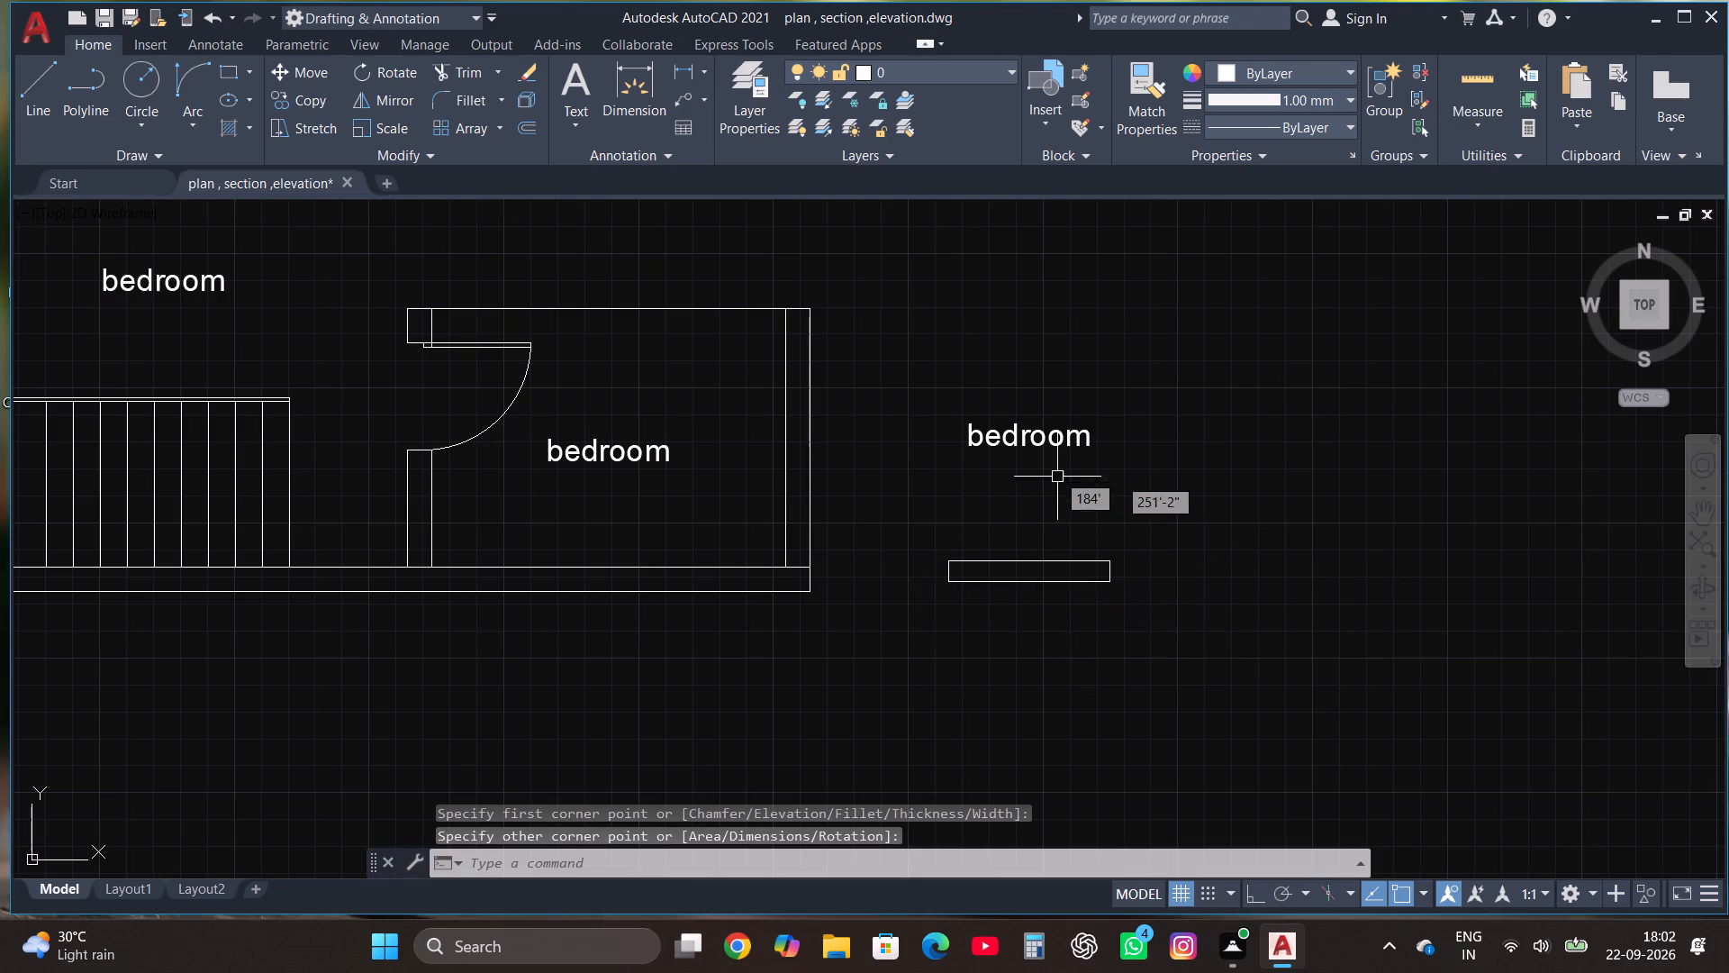
# Change the bedroom label outside the upper plan to read SECTION.
pyautogui.click(1031, 441)
pyautogui.rightClick(1030, 441)
pyautogui.click(1143, 372)
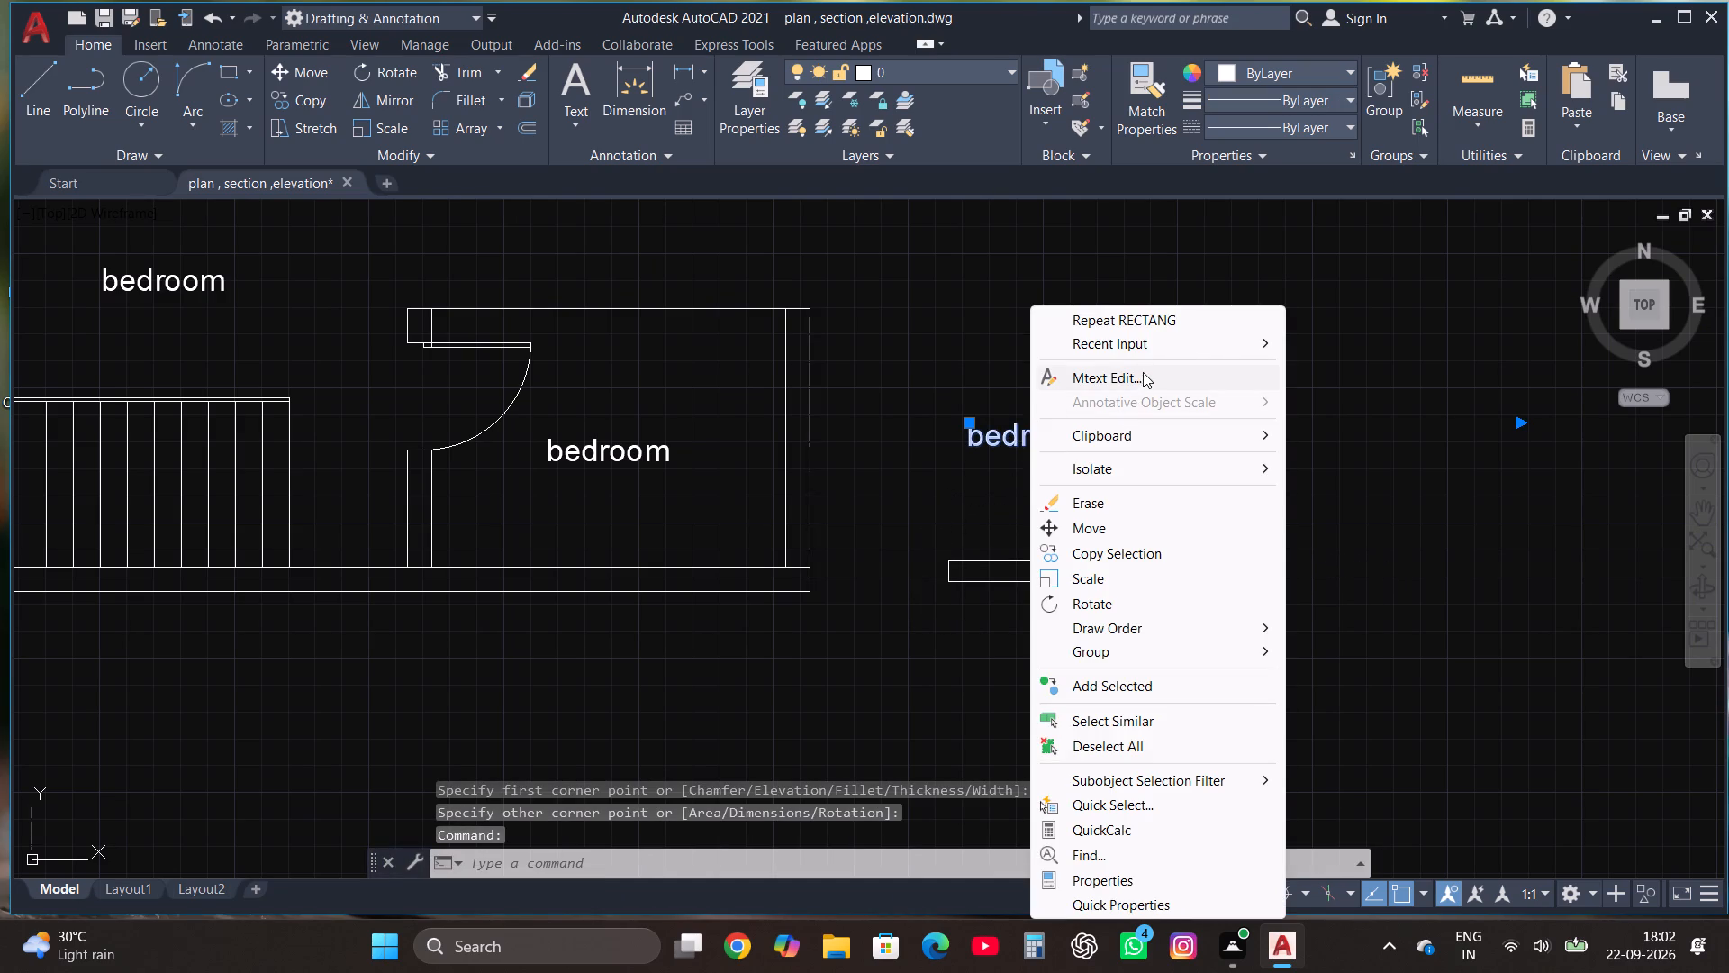
pyautogui.click(1124, 443)
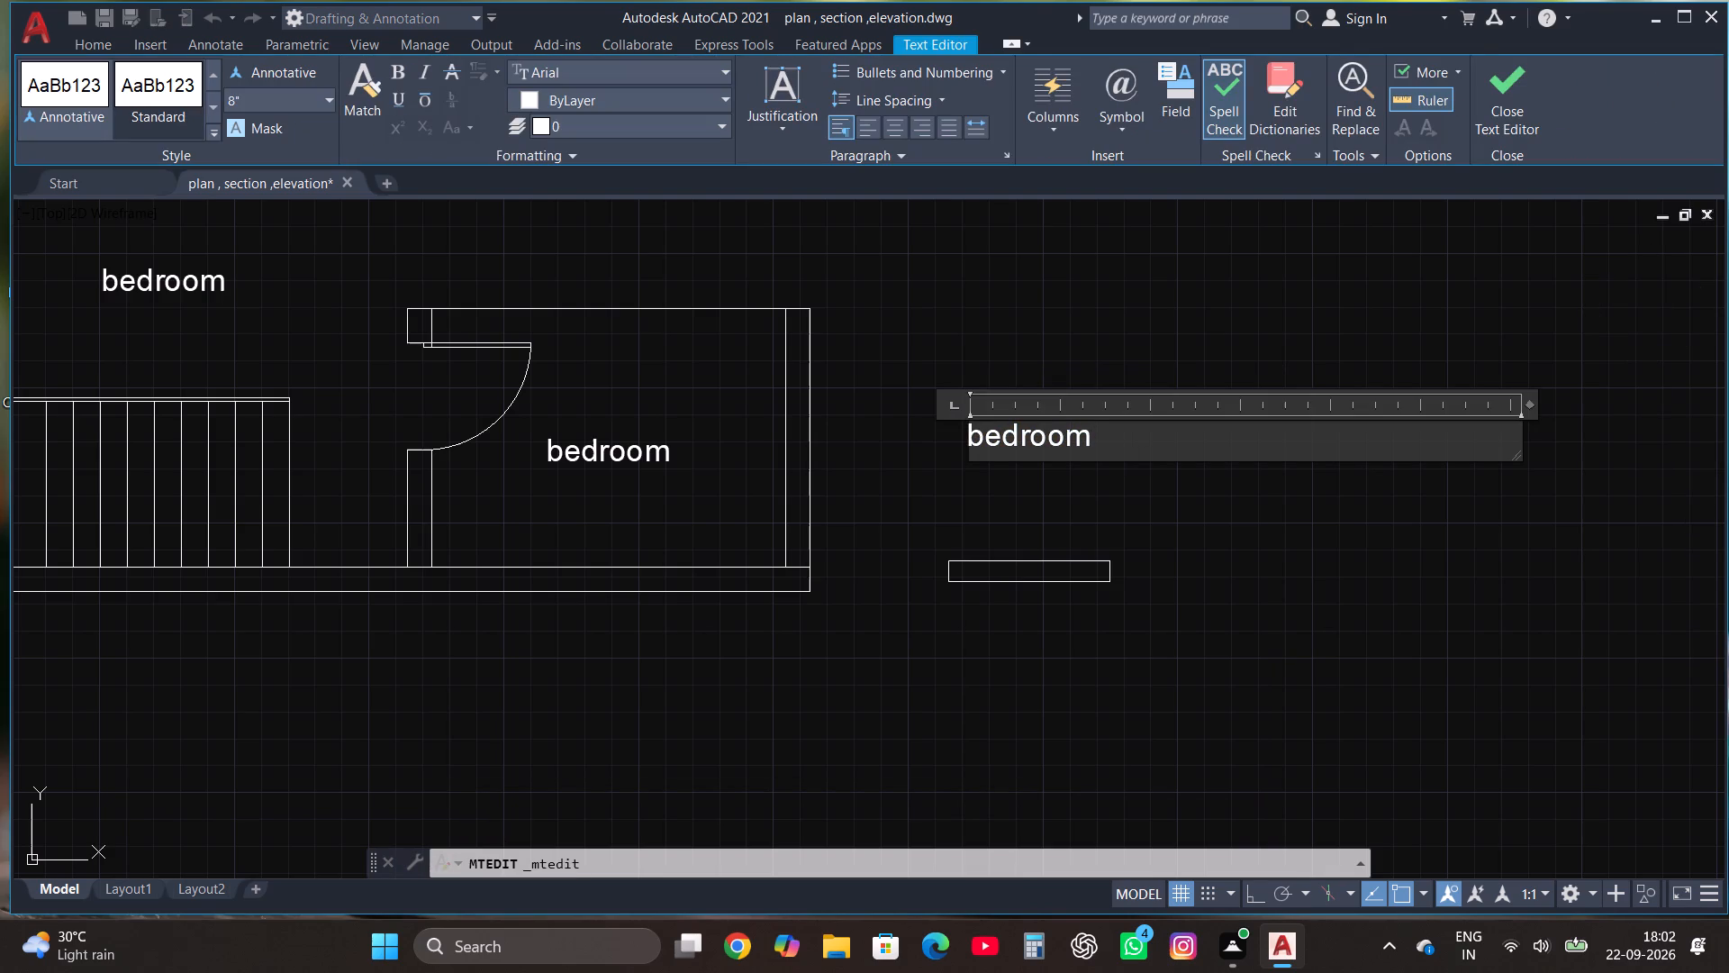
pyautogui.write('SECTION')
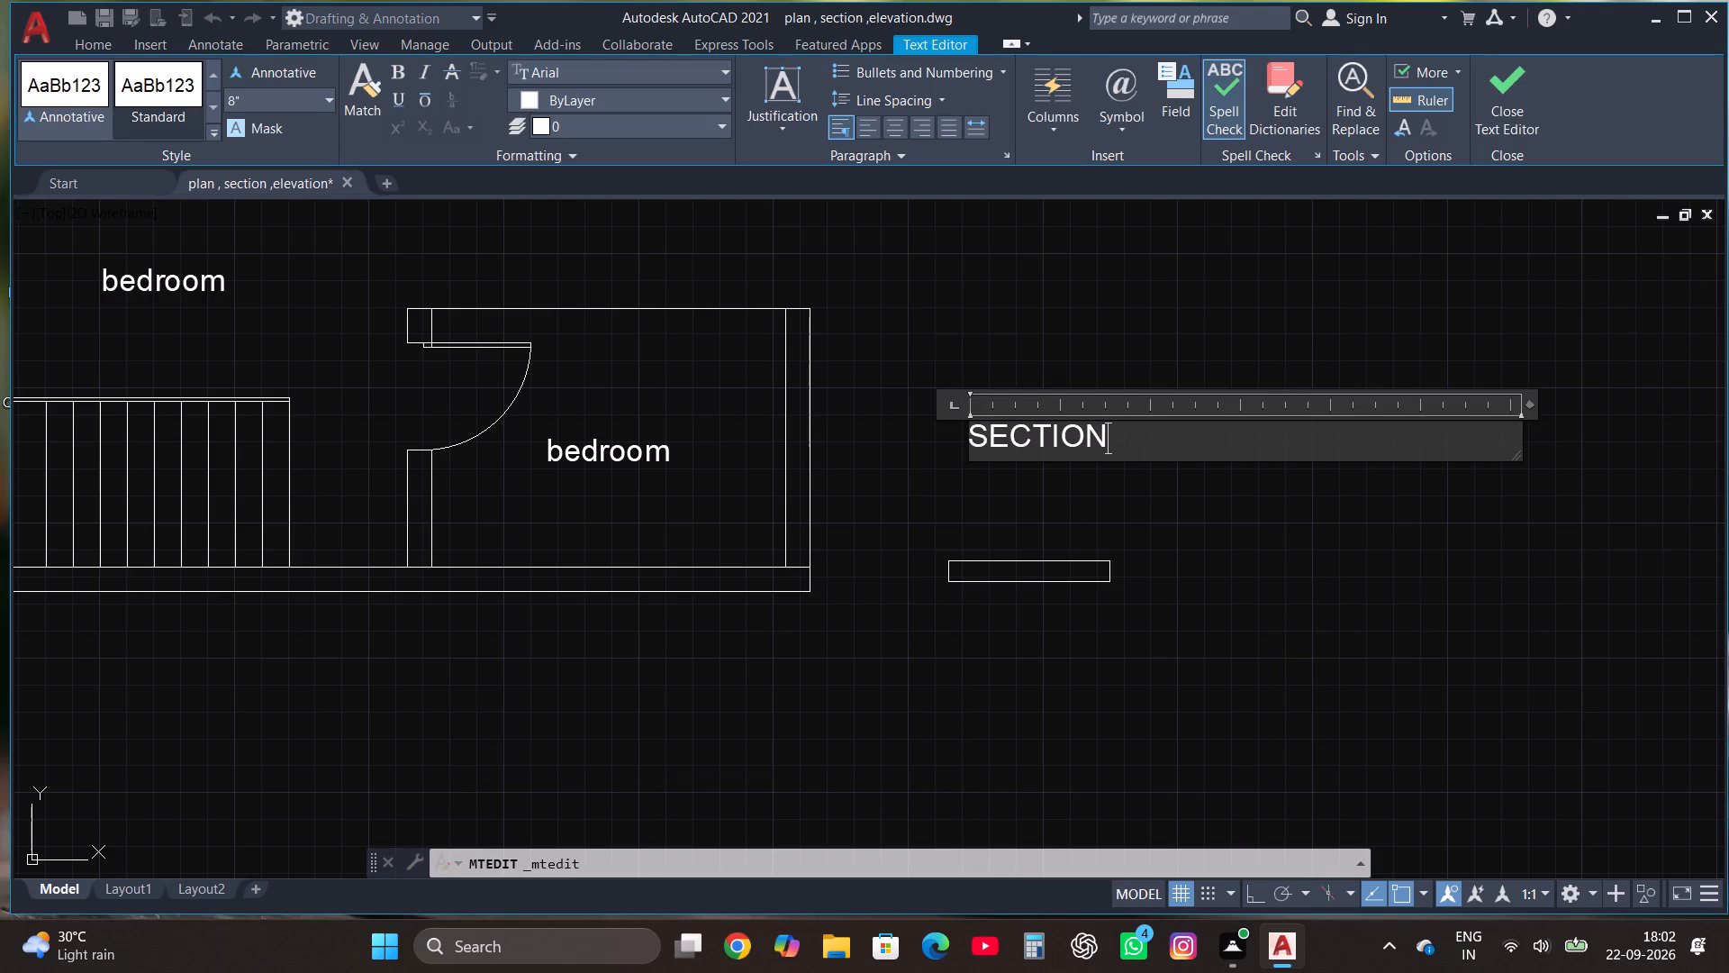
pyautogui.click(1517, 75)
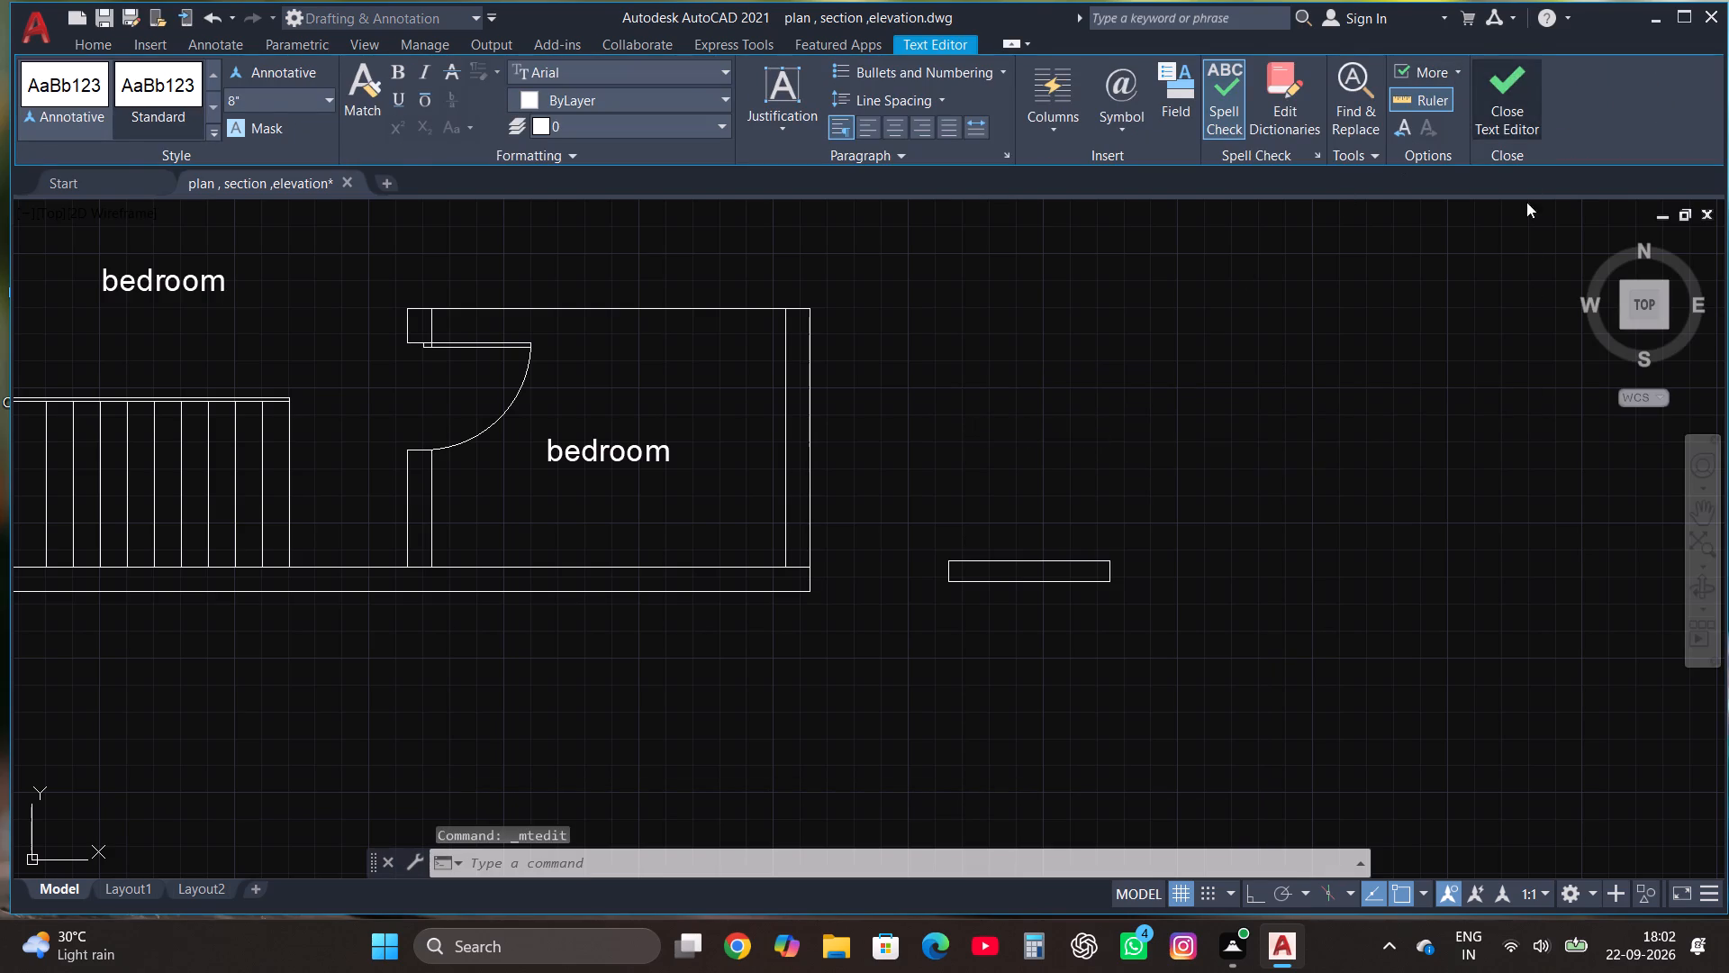
pyautogui.scroll(-1, 1189, 603)
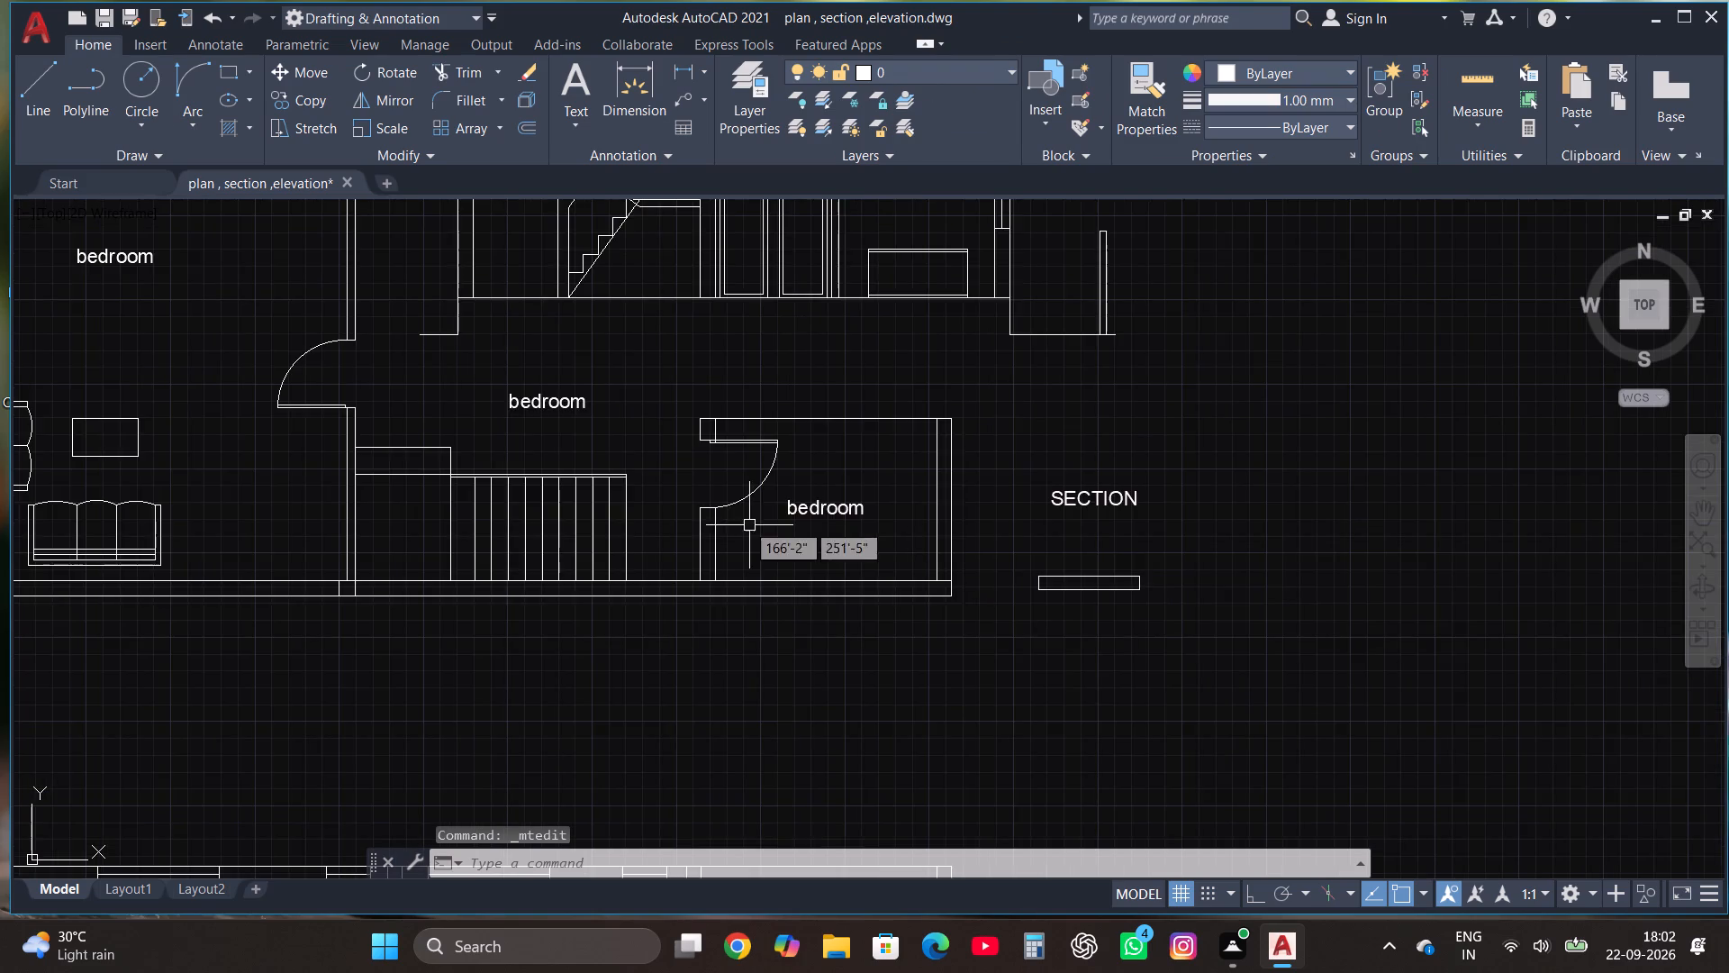
# Change the bedroom label inside the upper plan's small room to read STORAGE.
pyautogui.scroll(2, 746, 492)
pyautogui.click(861, 532)
pyautogui.rightClick(861, 532)
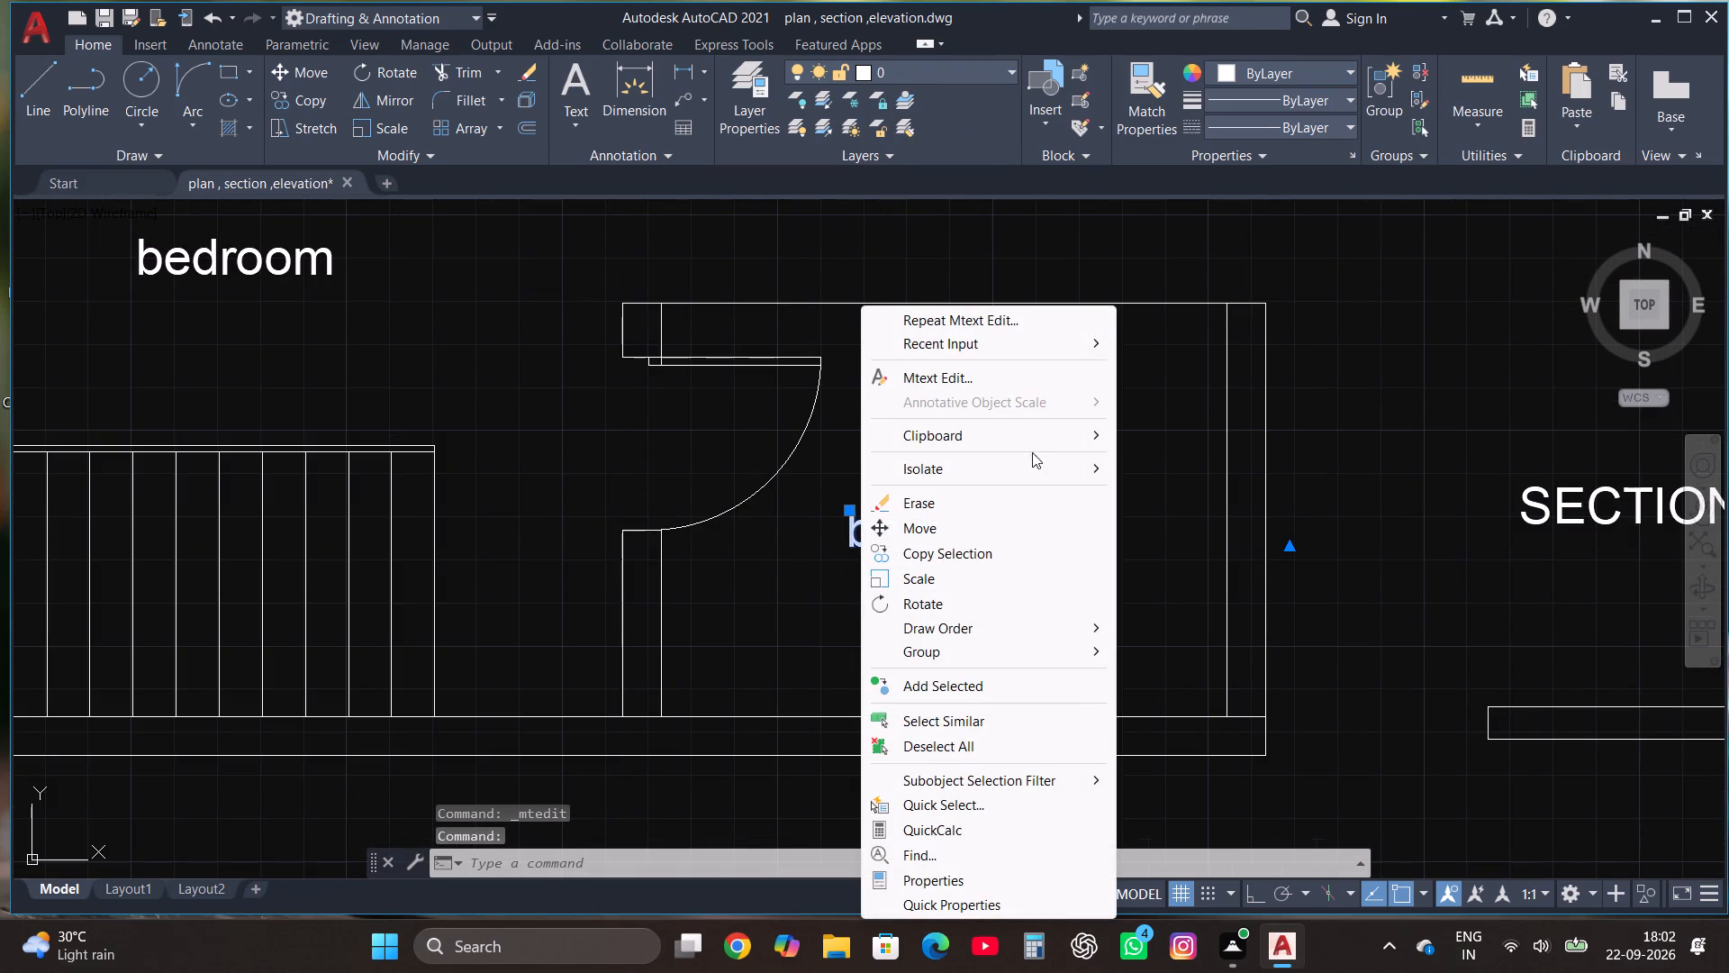
pyautogui.click(998, 380)
pyautogui.click(1100, 527)
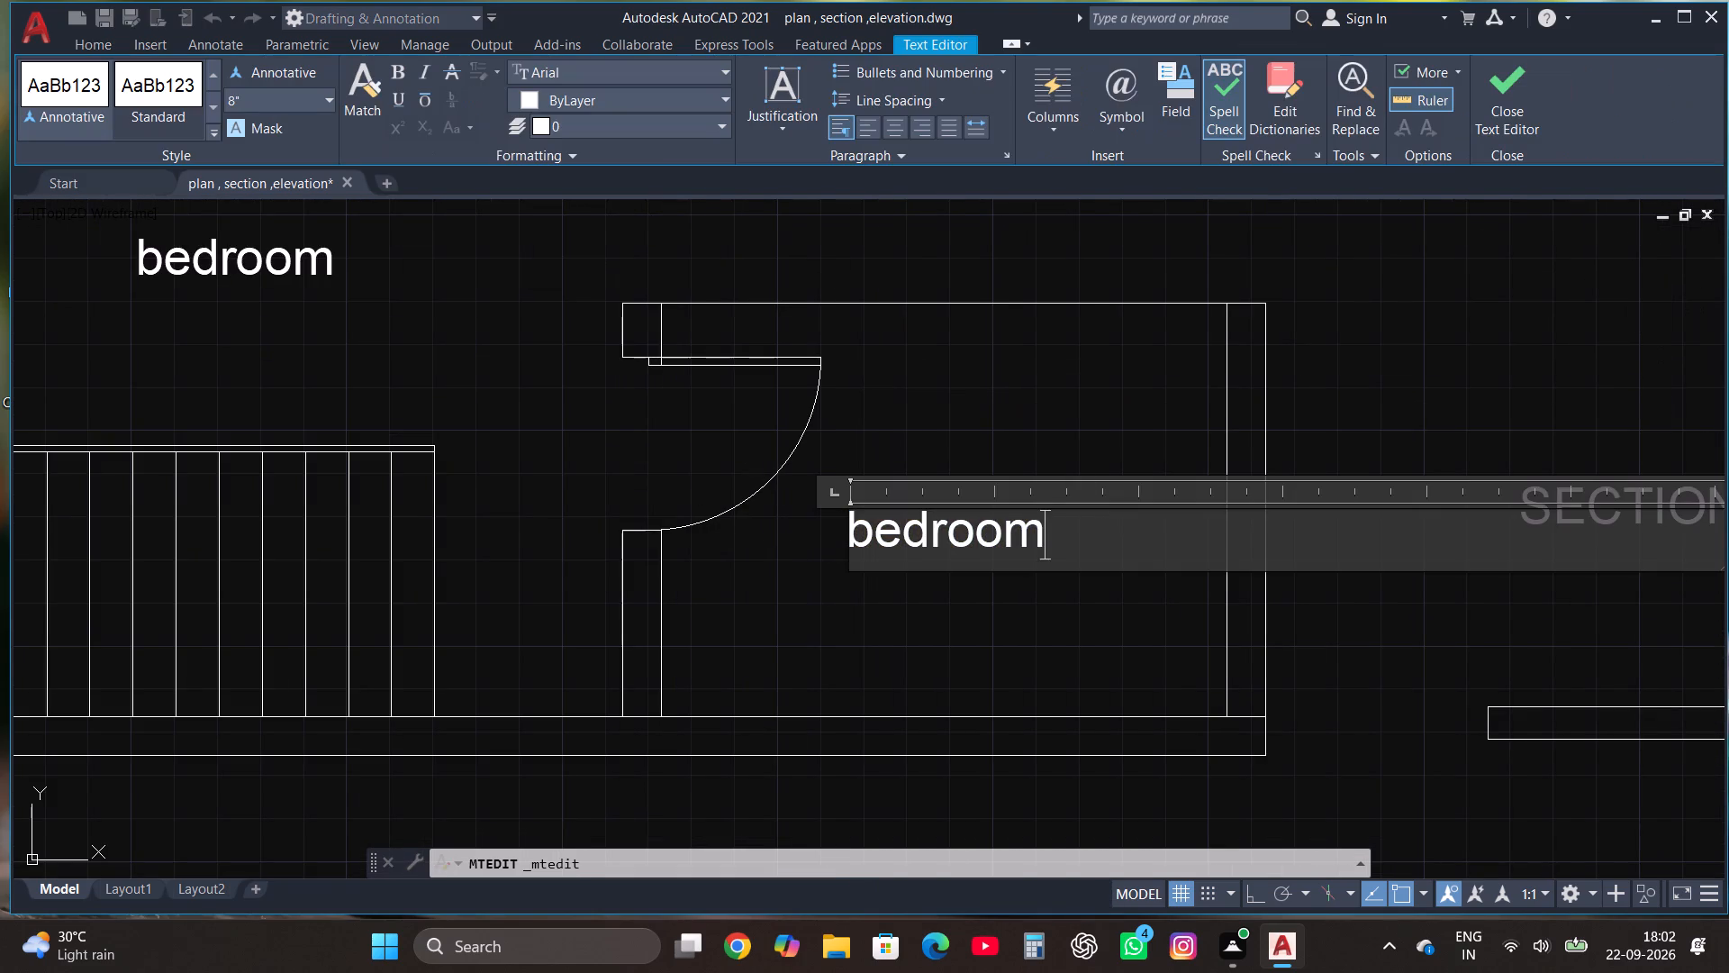
pyautogui.press('BackSpace')
pyautogui.press('BackSpace')
pyautogui.press('BackSpace')
pyautogui.press('BackSpace')
pyautogui.press('BackSpace')
pyautogui.press('BackSpace')
pyautogui.press('BackSpace')
pyautogui.press('BackSpace')
pyautogui.press('BackSpace')
pyautogui.press('BackSpace')
pyautogui.press('BackSpace')
pyautogui.press('BackSpace')
pyautogui.press('BackSpace')
pyautogui.press('BackSpace')
pyautogui.press('BackSpace')
pyautogui.press('BackSpace')
pyautogui.press('BackSpace')
pyautogui.press('BackSpace')
pyautogui.press('BackSpace')
pyautogui.press('BackSpace')
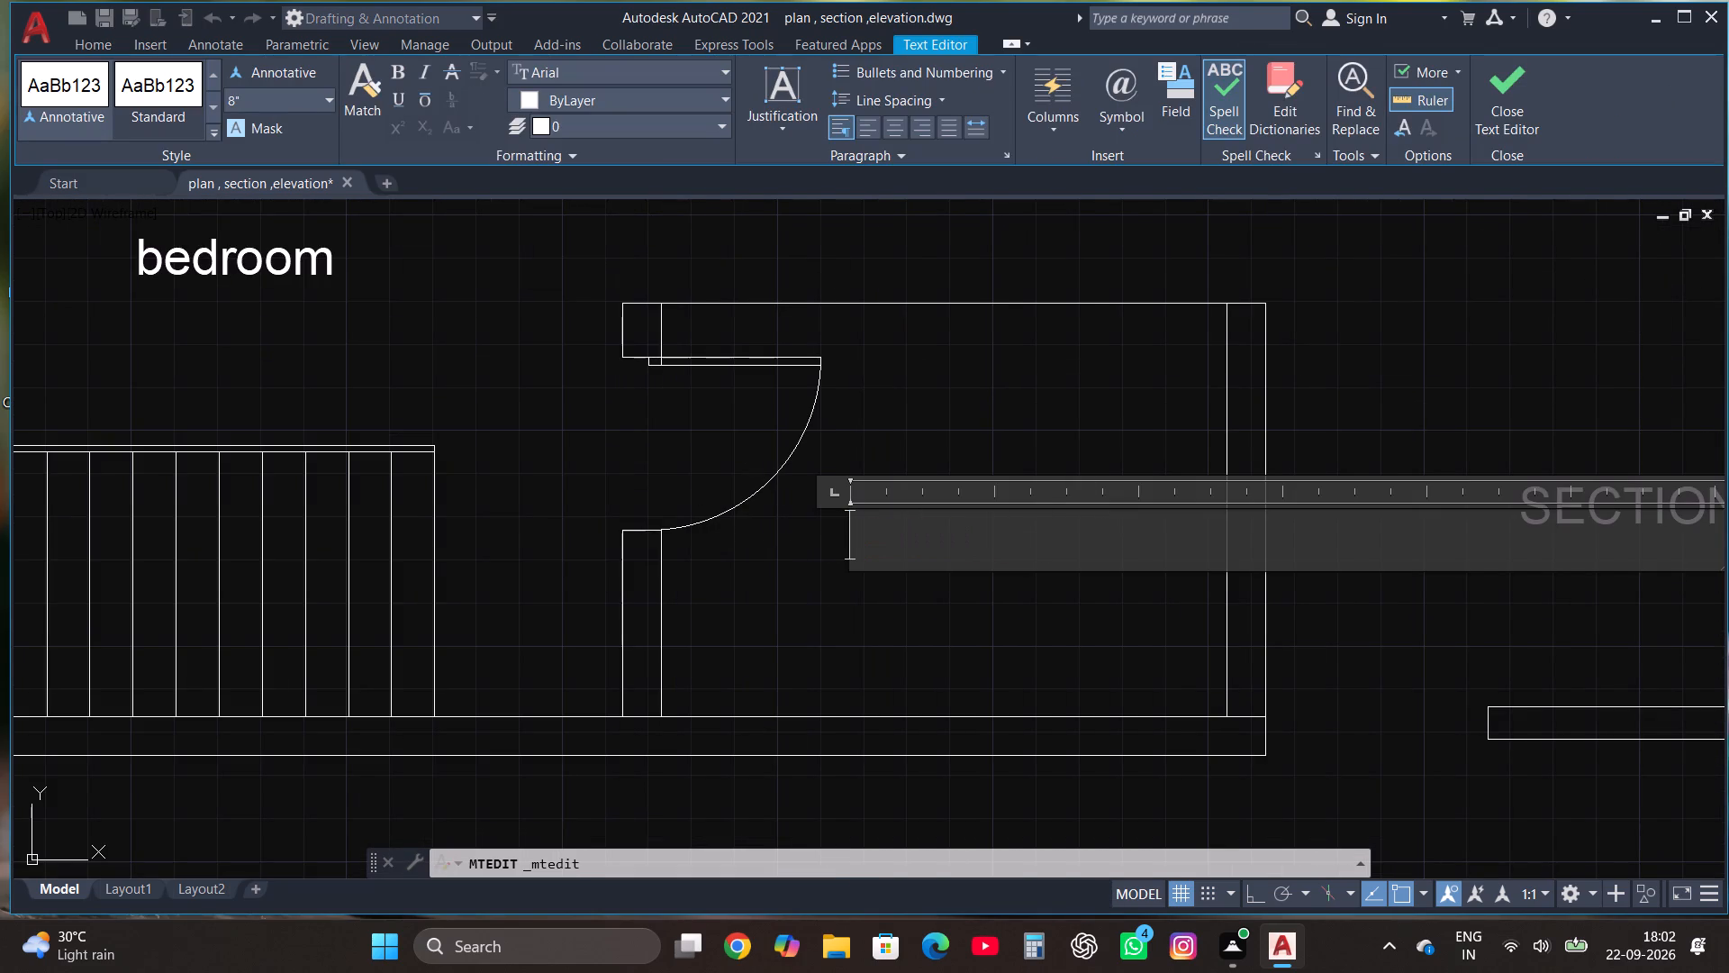
pyautogui.write('STORAGE')
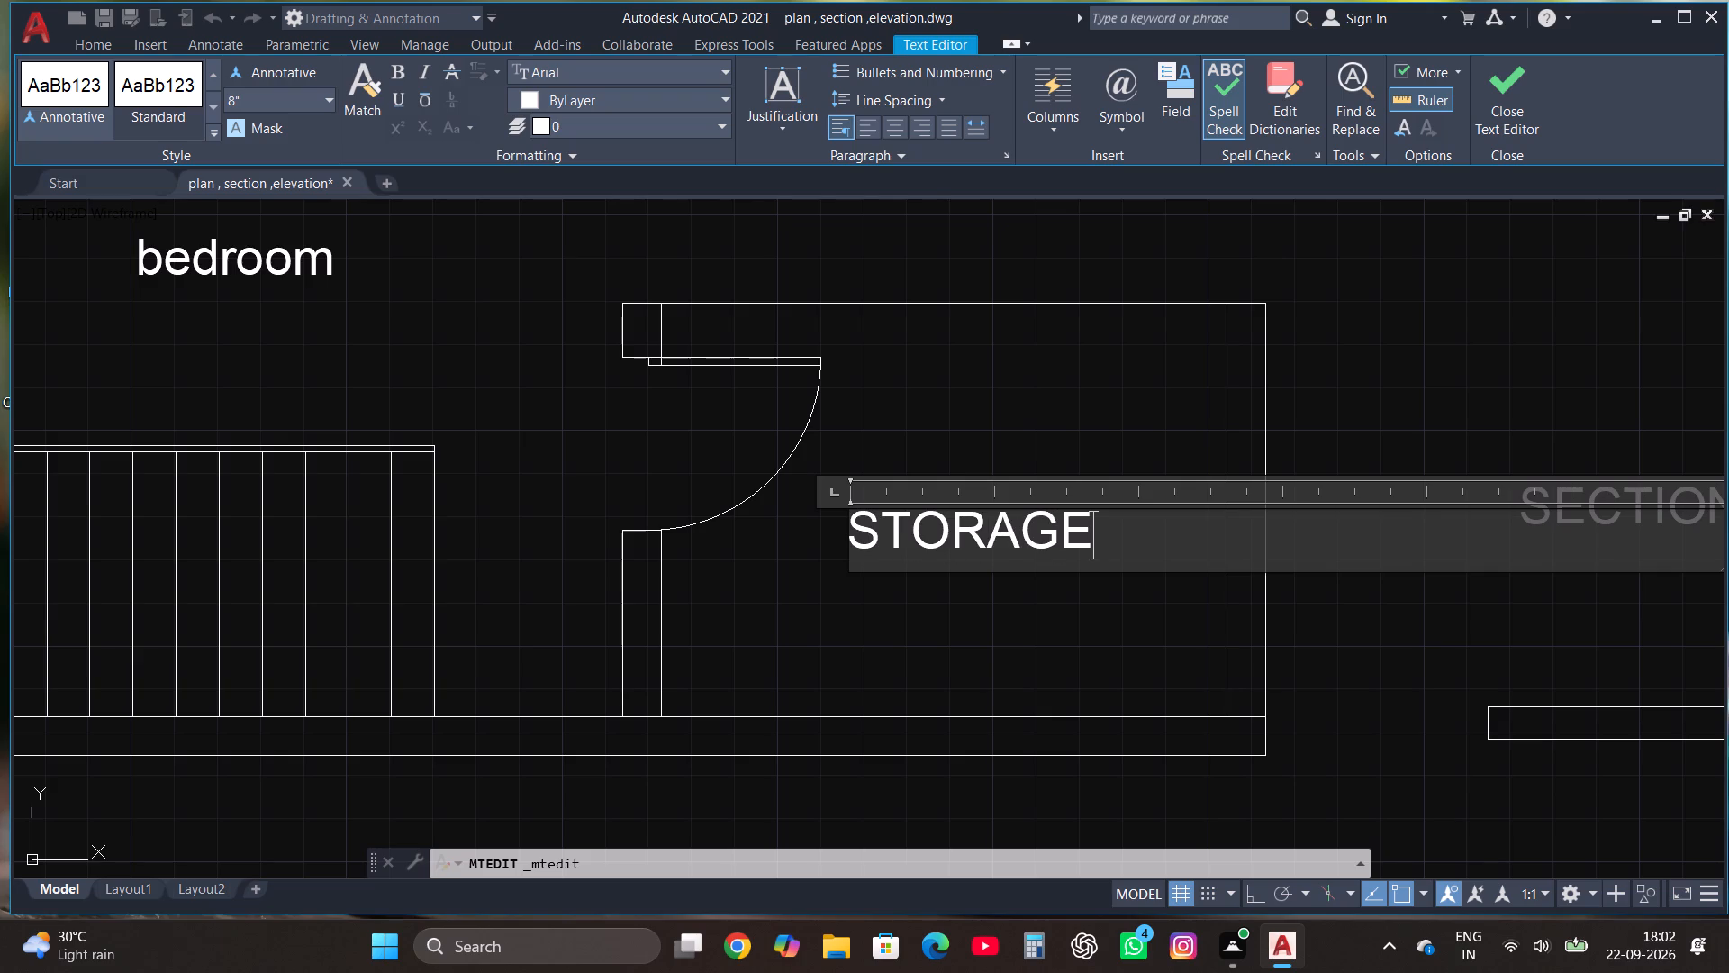
pyautogui.click(1477, 86)
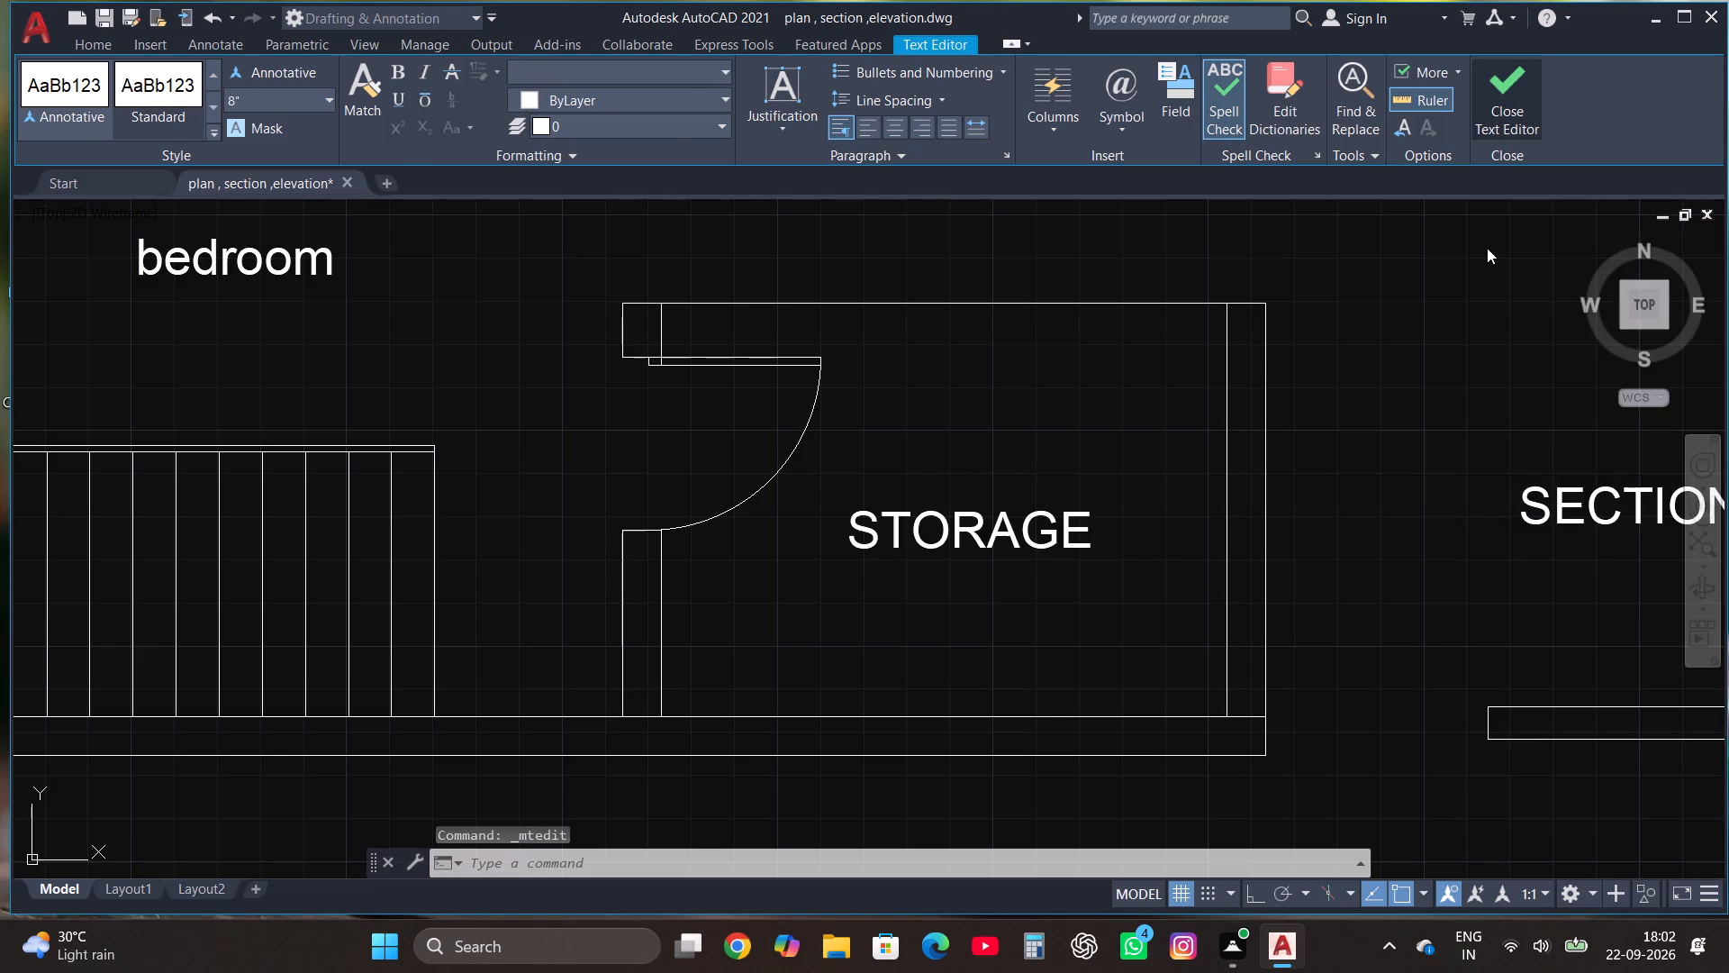
# Change the bedroom label above the upper plan's stairs to read FLEXIBLE ROOM.
pyautogui.scroll(-2, 1478, 518)
pyautogui.scroll(2, 976, 445)
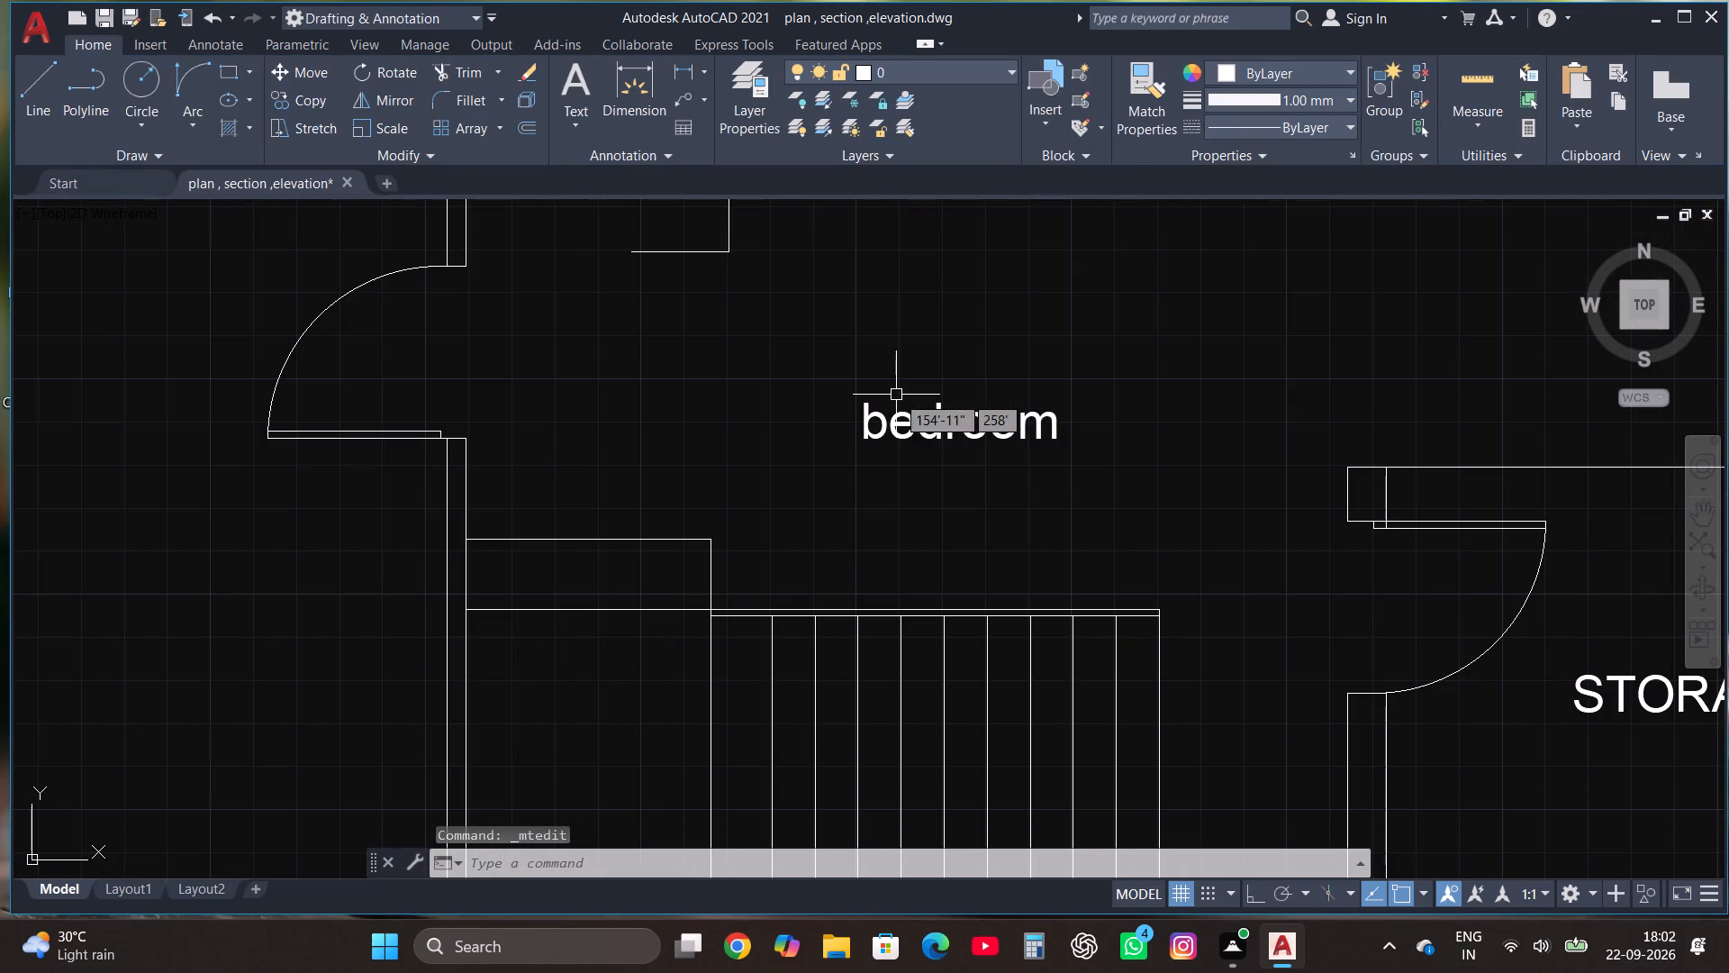
pyautogui.click(906, 414)
pyautogui.rightClick(906, 414)
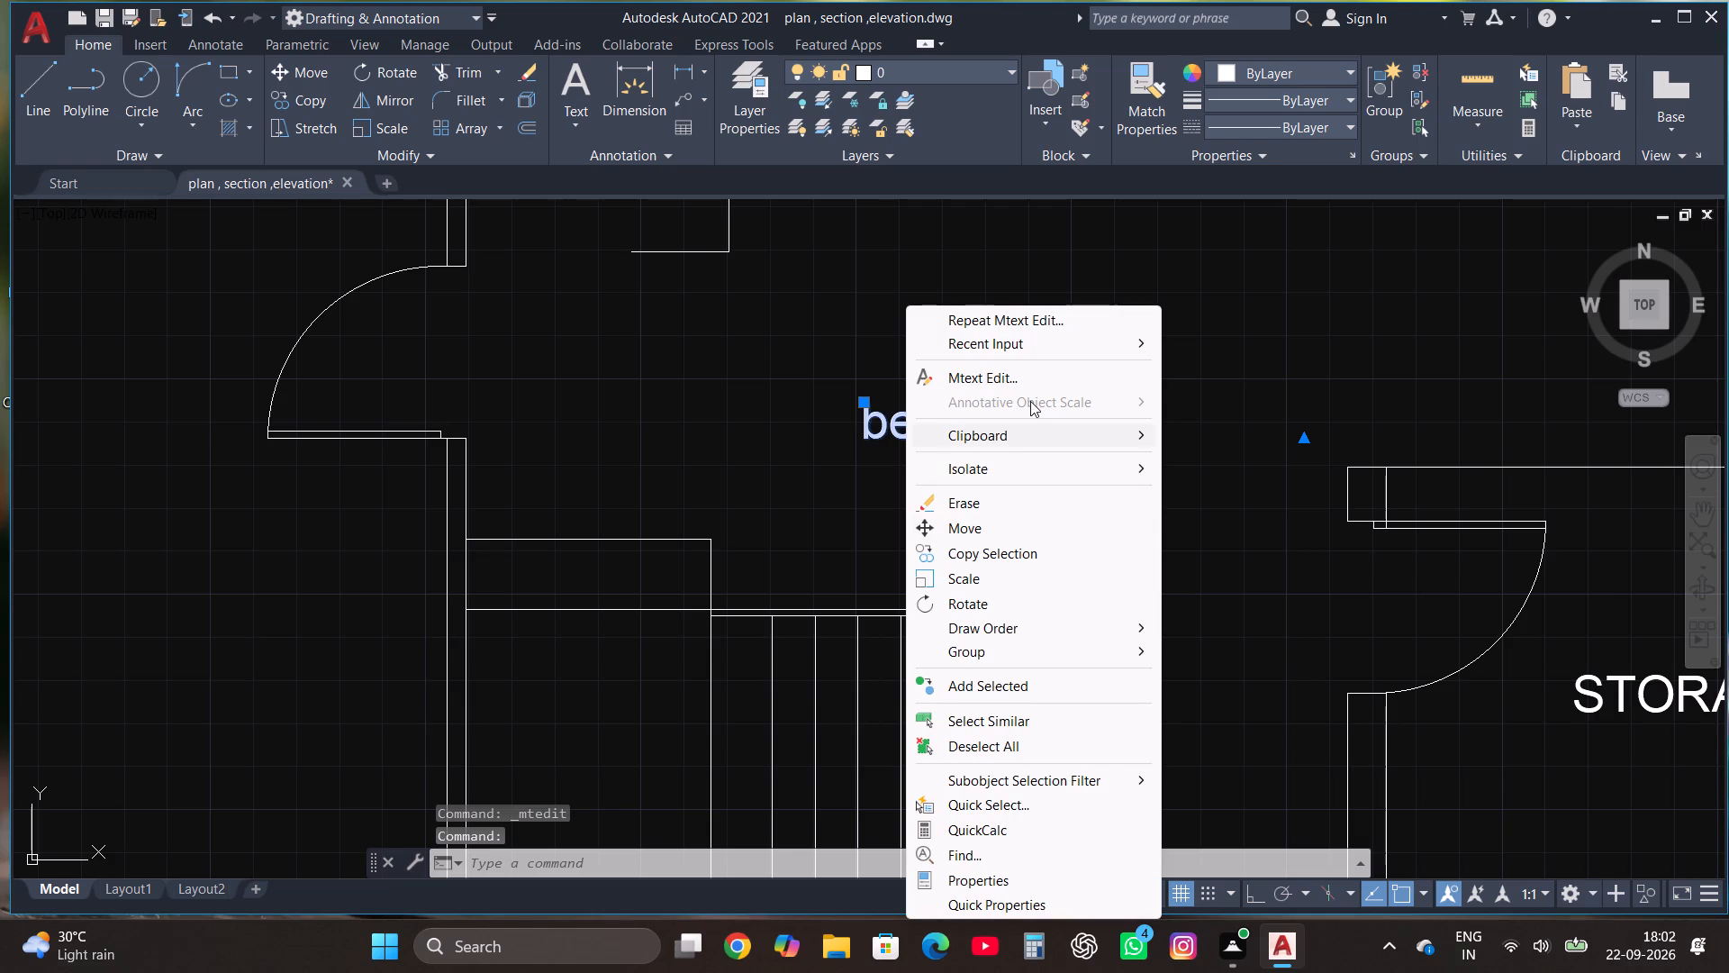
pyautogui.click(1024, 374)
pyautogui.click(1084, 430)
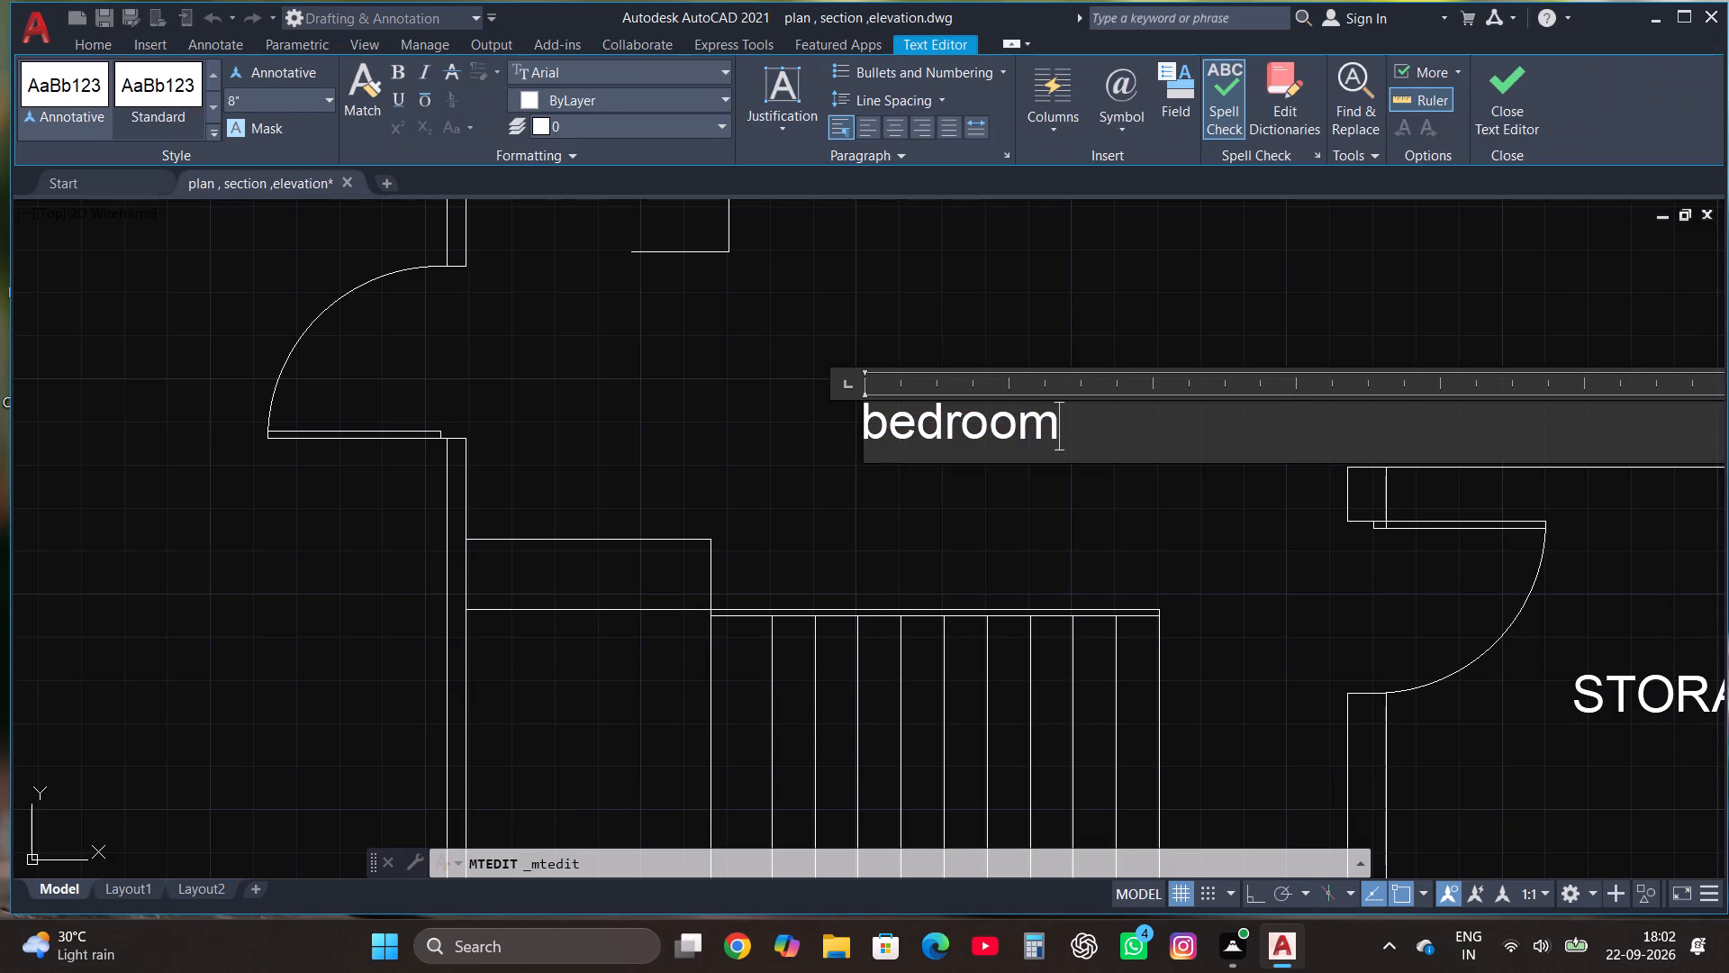
pyautogui.press('BackSpace')
pyautogui.press('BackSpace')
pyautogui.press('BackSpace')
pyautogui.press('BackSpace')
pyautogui.press('BackSpace')
pyautogui.press('BackSpace')
pyautogui.press('BackSpace')
pyautogui.press('BackSpace')
pyautogui.press('BackSpace')
pyautogui.press('BackSpace')
pyautogui.press('BackSpace')
pyautogui.press('BackSpace')
pyautogui.press('BackSpace')
pyautogui.press('BackSpace')
pyautogui.press('BackSpace')
pyautogui.press('BackSpace')
pyautogui.press('BackSpace')
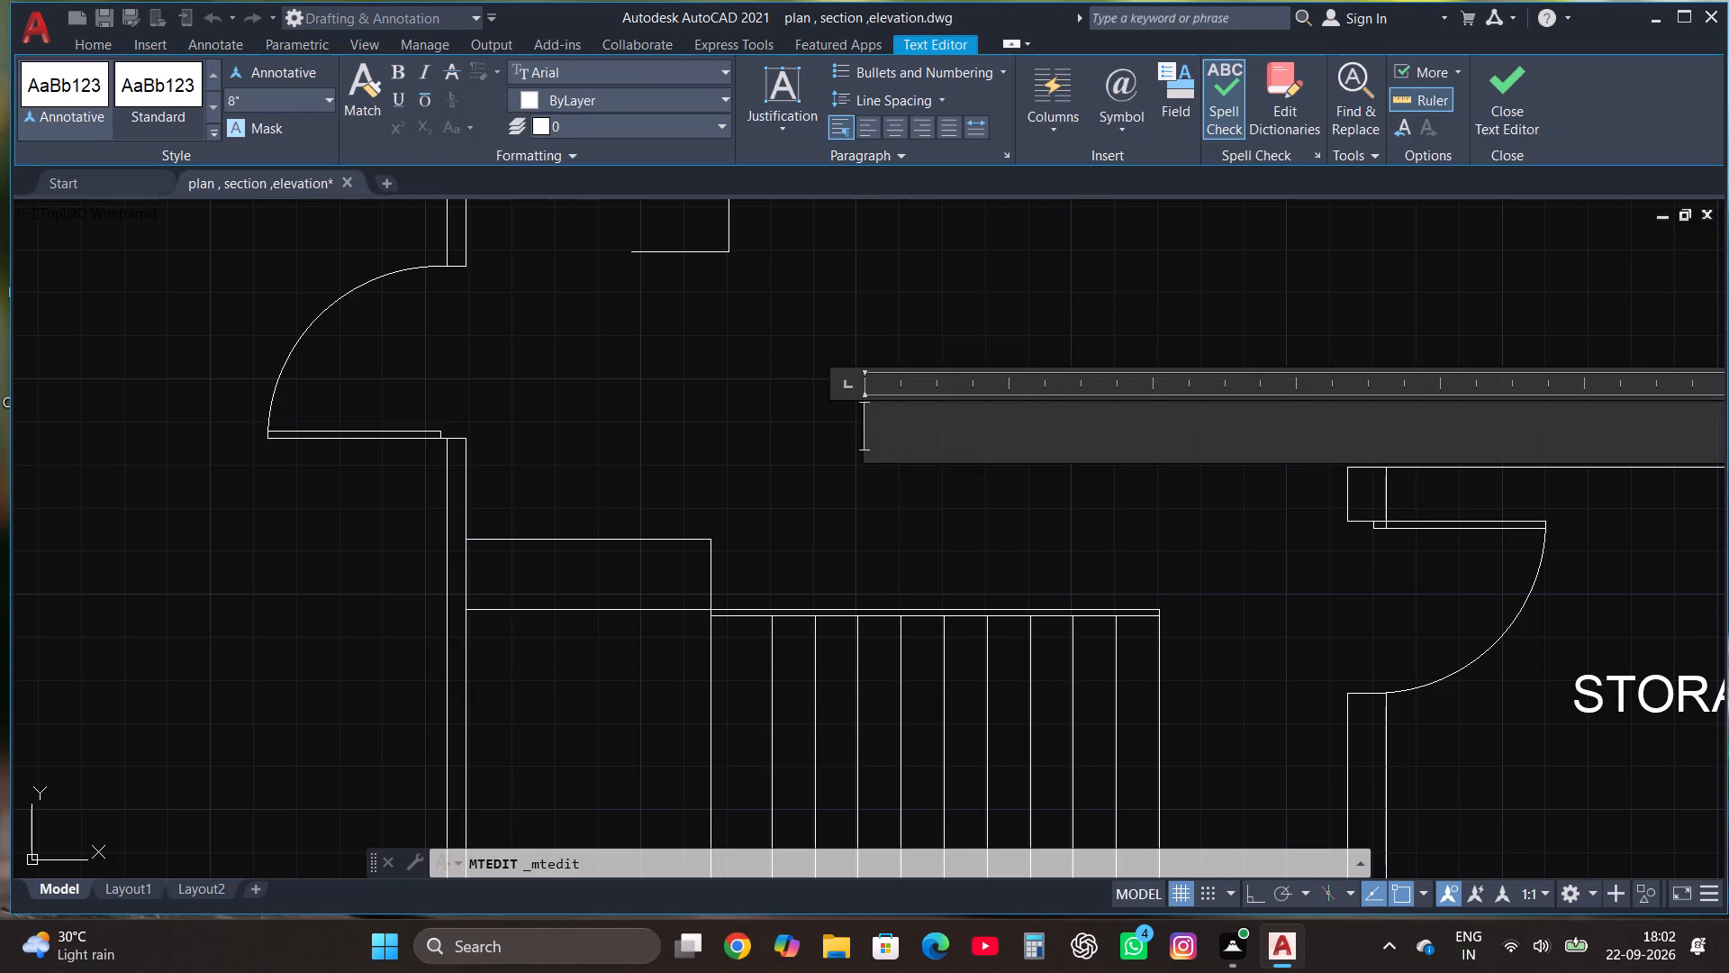
pyautogui.press('f')
pyautogui.write('LE')
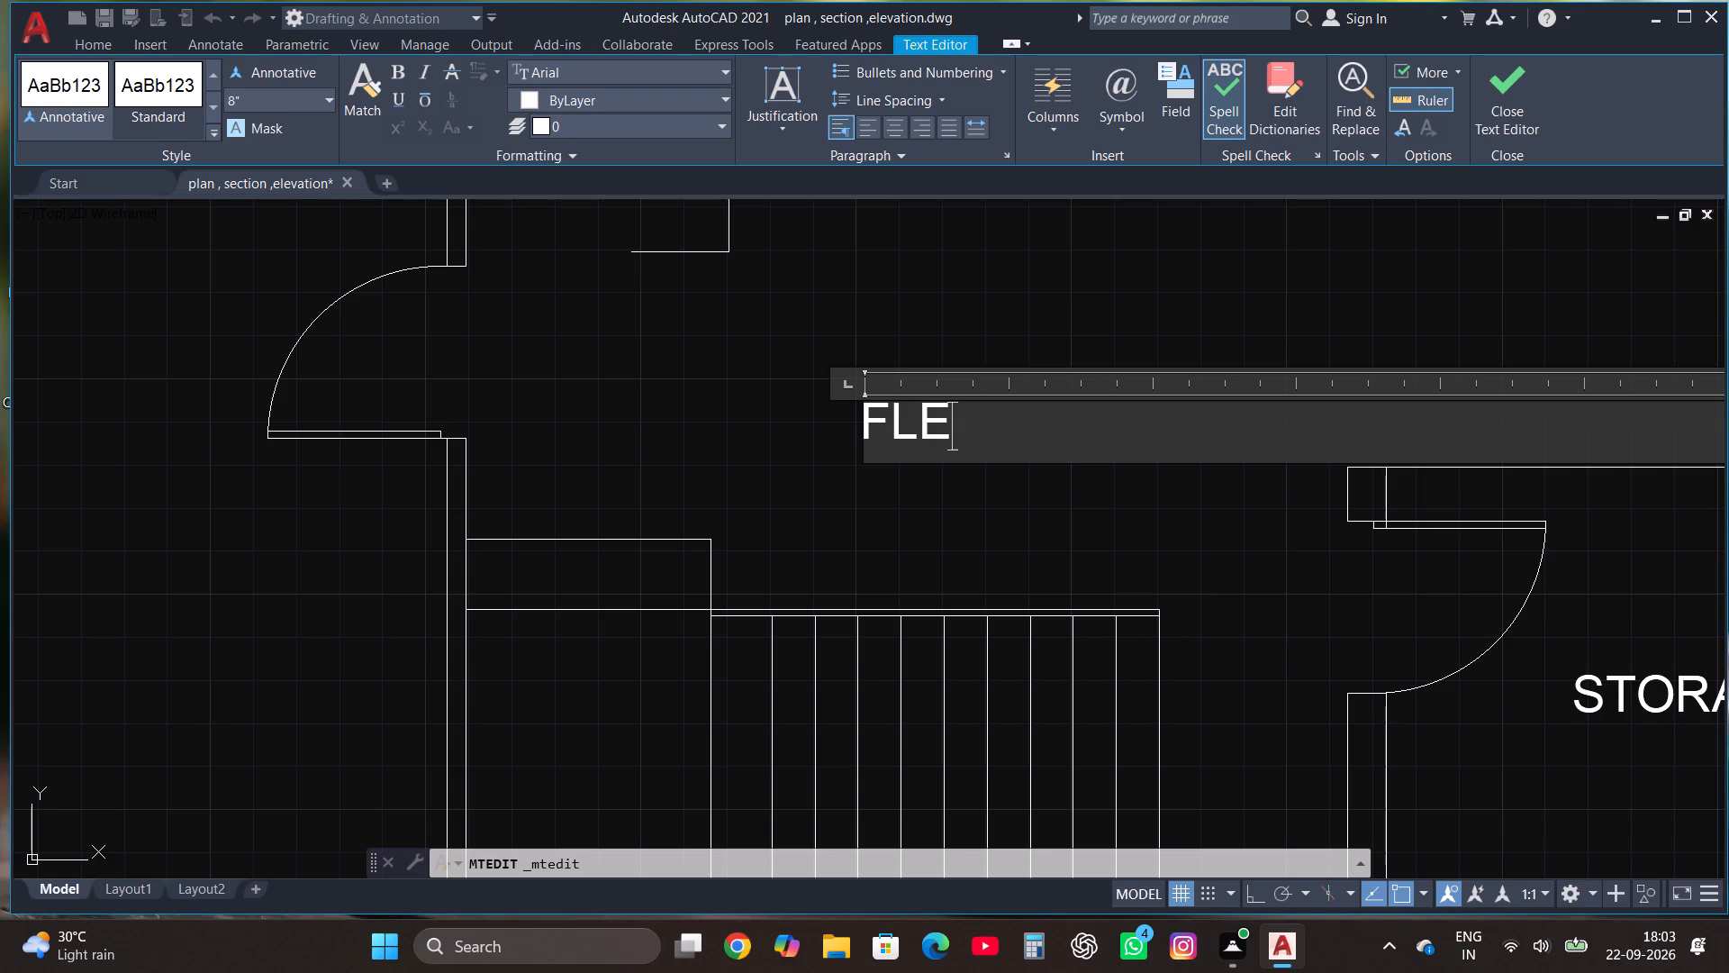
pyautogui.press('z')
pyautogui.press('BackSpace')
pyautogui.press('x')
pyautogui.write('IBLE')
pyautogui.press('space')
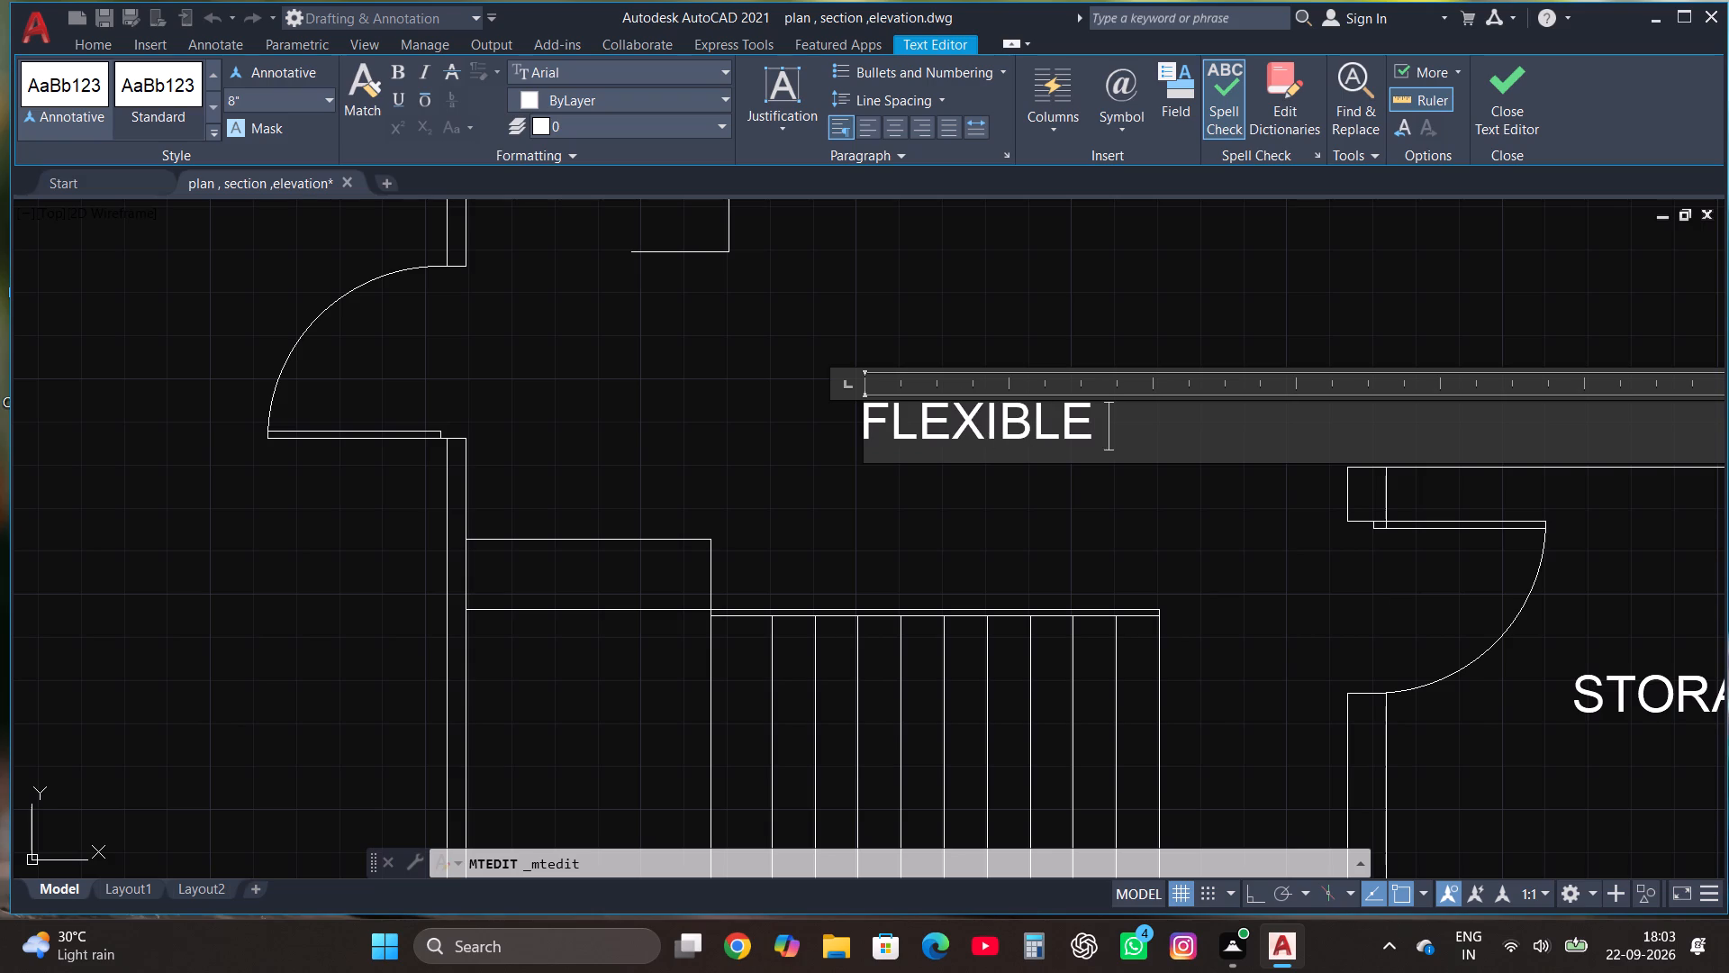
pyautogui.write('ROOM')
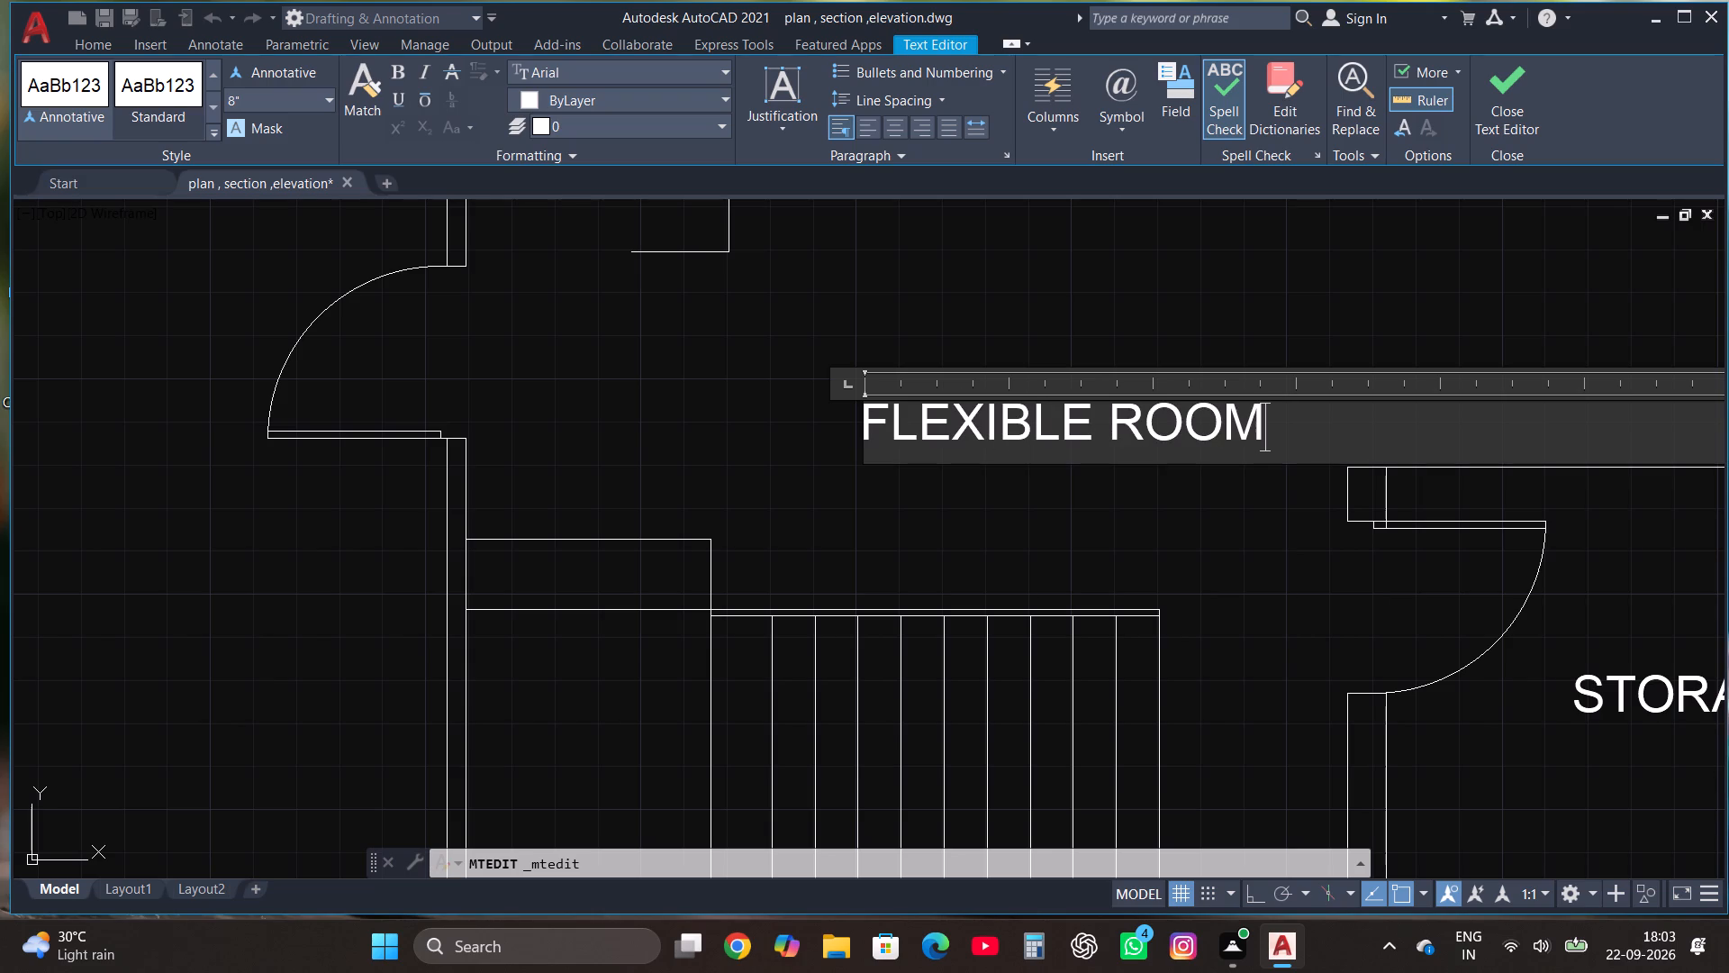
pyautogui.click(1493, 95)
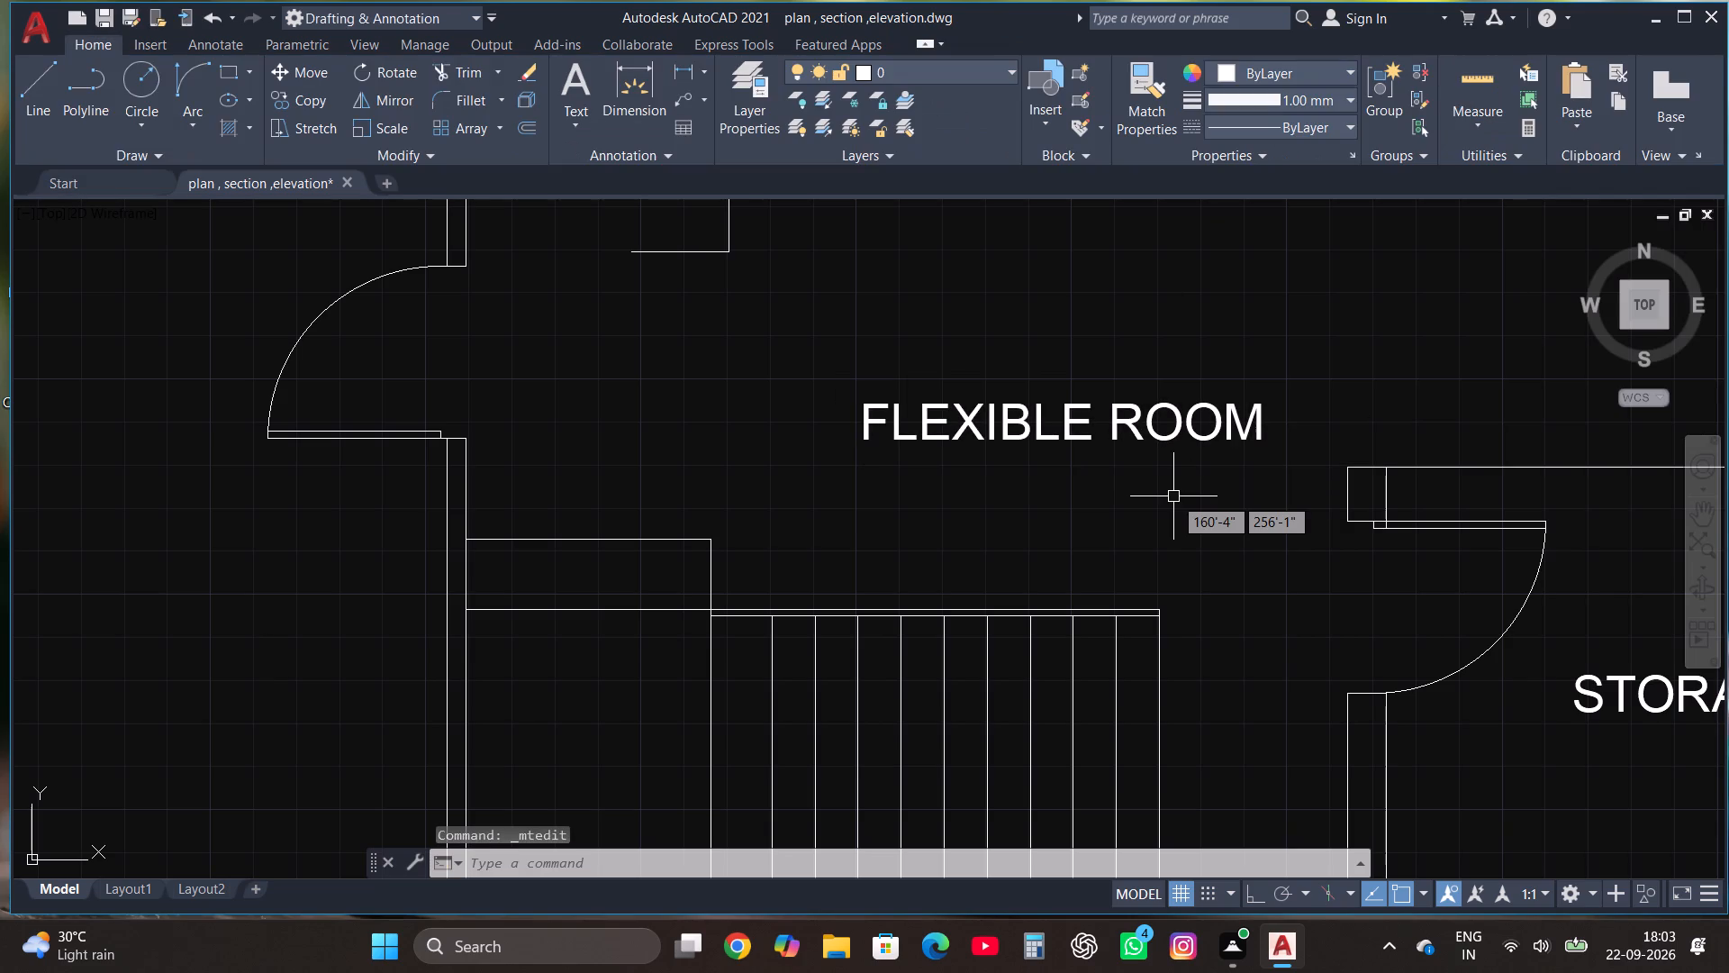
# Change the bedroom label in the upper plan's large furnished room to read TERRACE.
pyautogui.scroll(-3, 1168, 498)
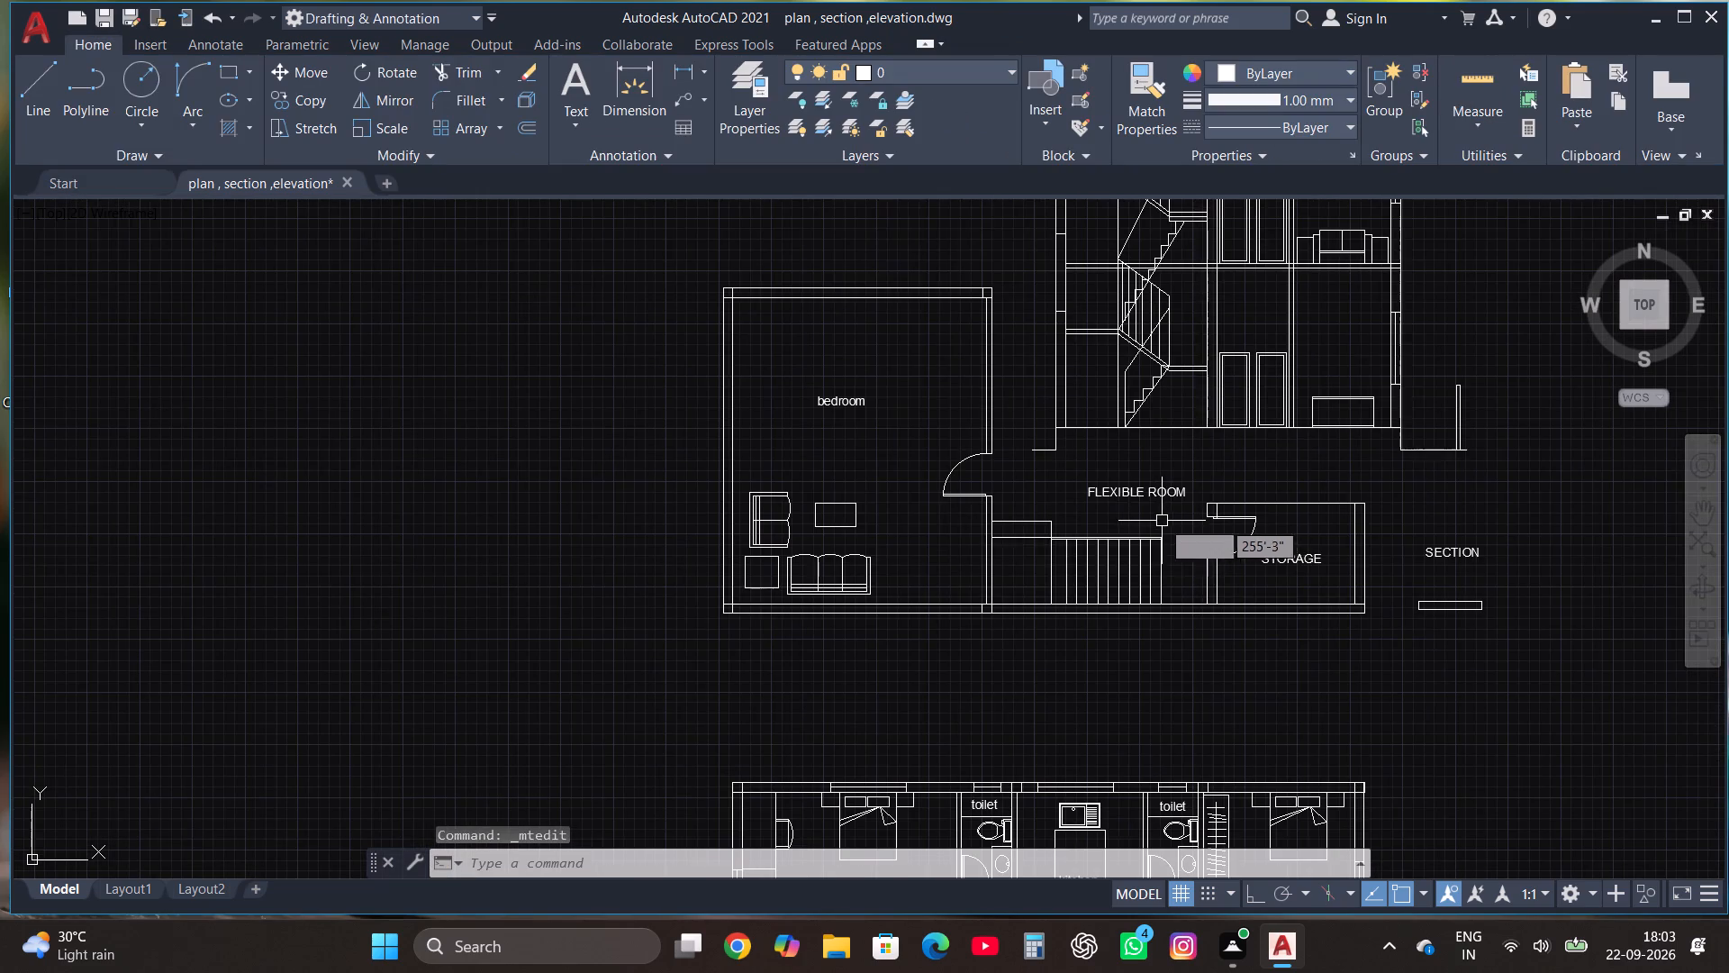
pyautogui.scroll(3, 834, 425)
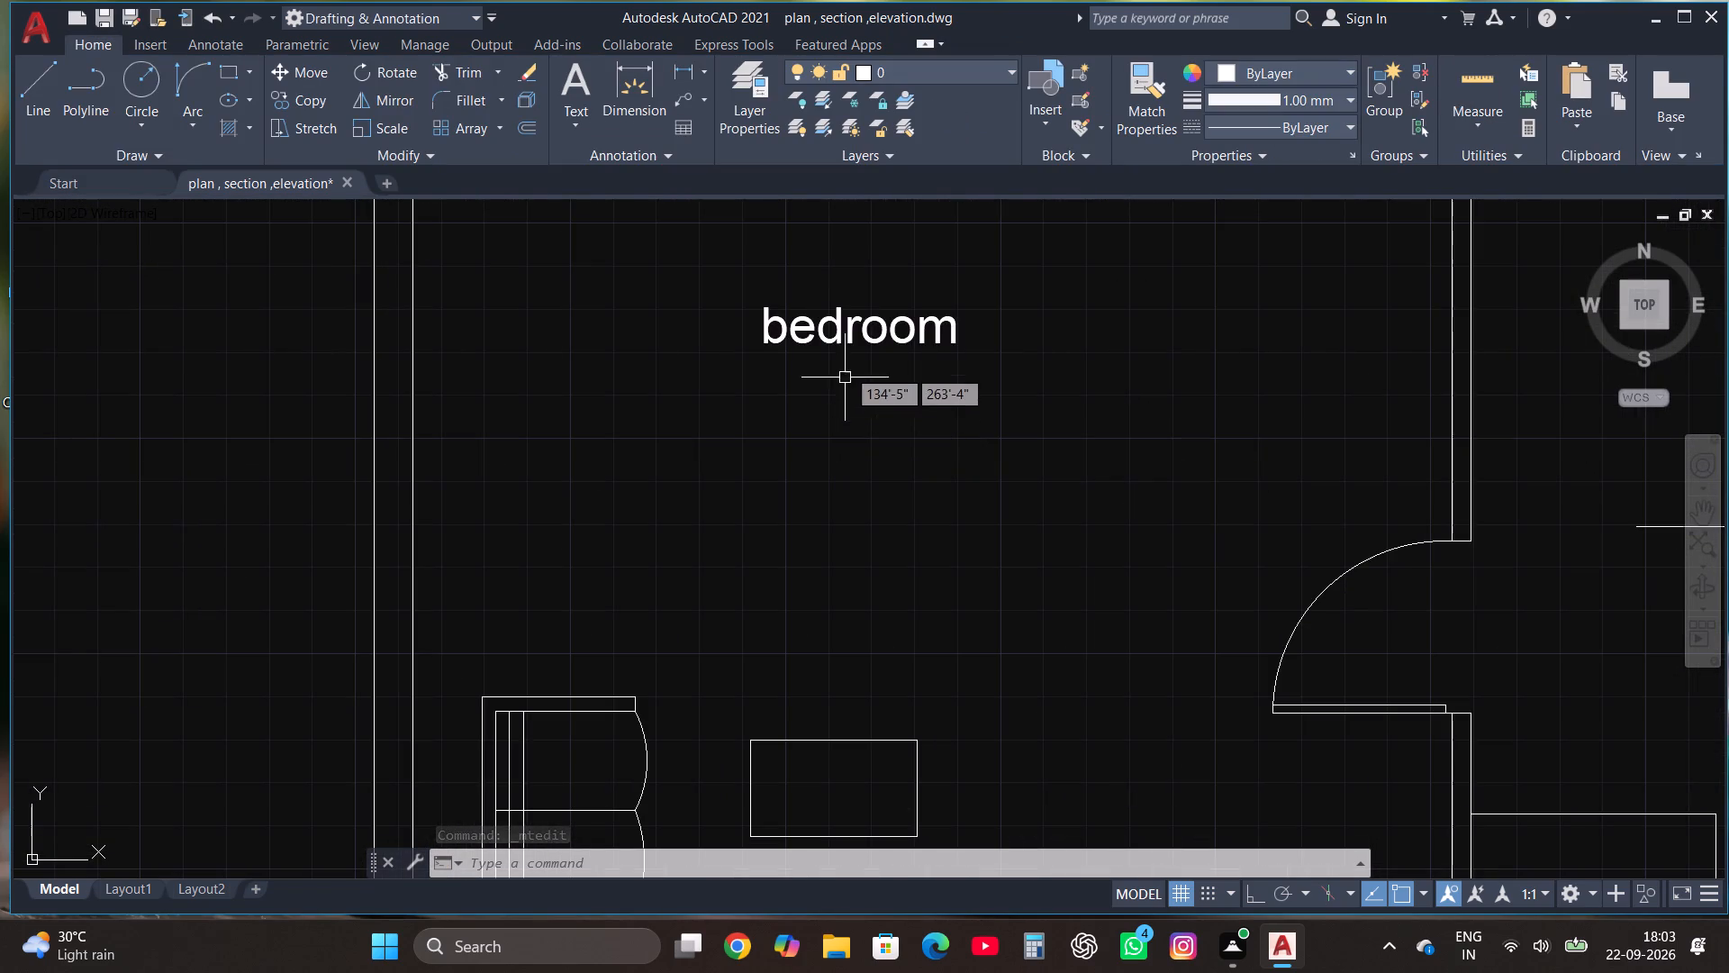
pyautogui.click(858, 337)
pyautogui.rightClick(859, 335)
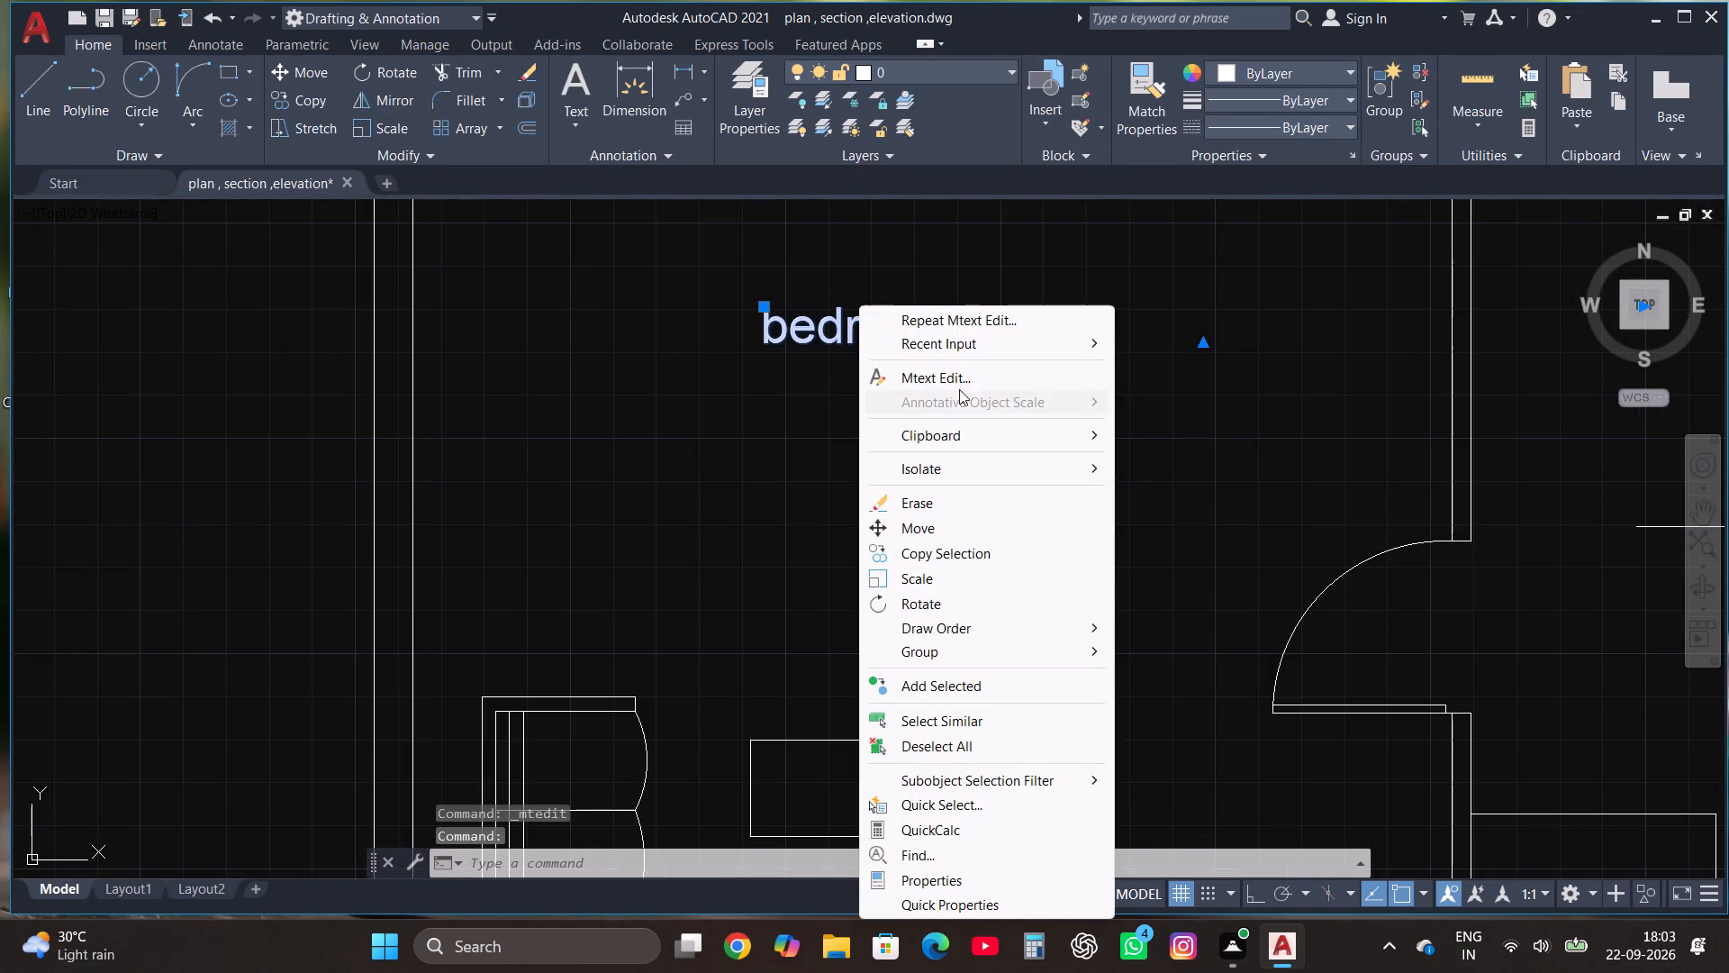
pyautogui.click(964, 372)
pyautogui.click(1028, 352)
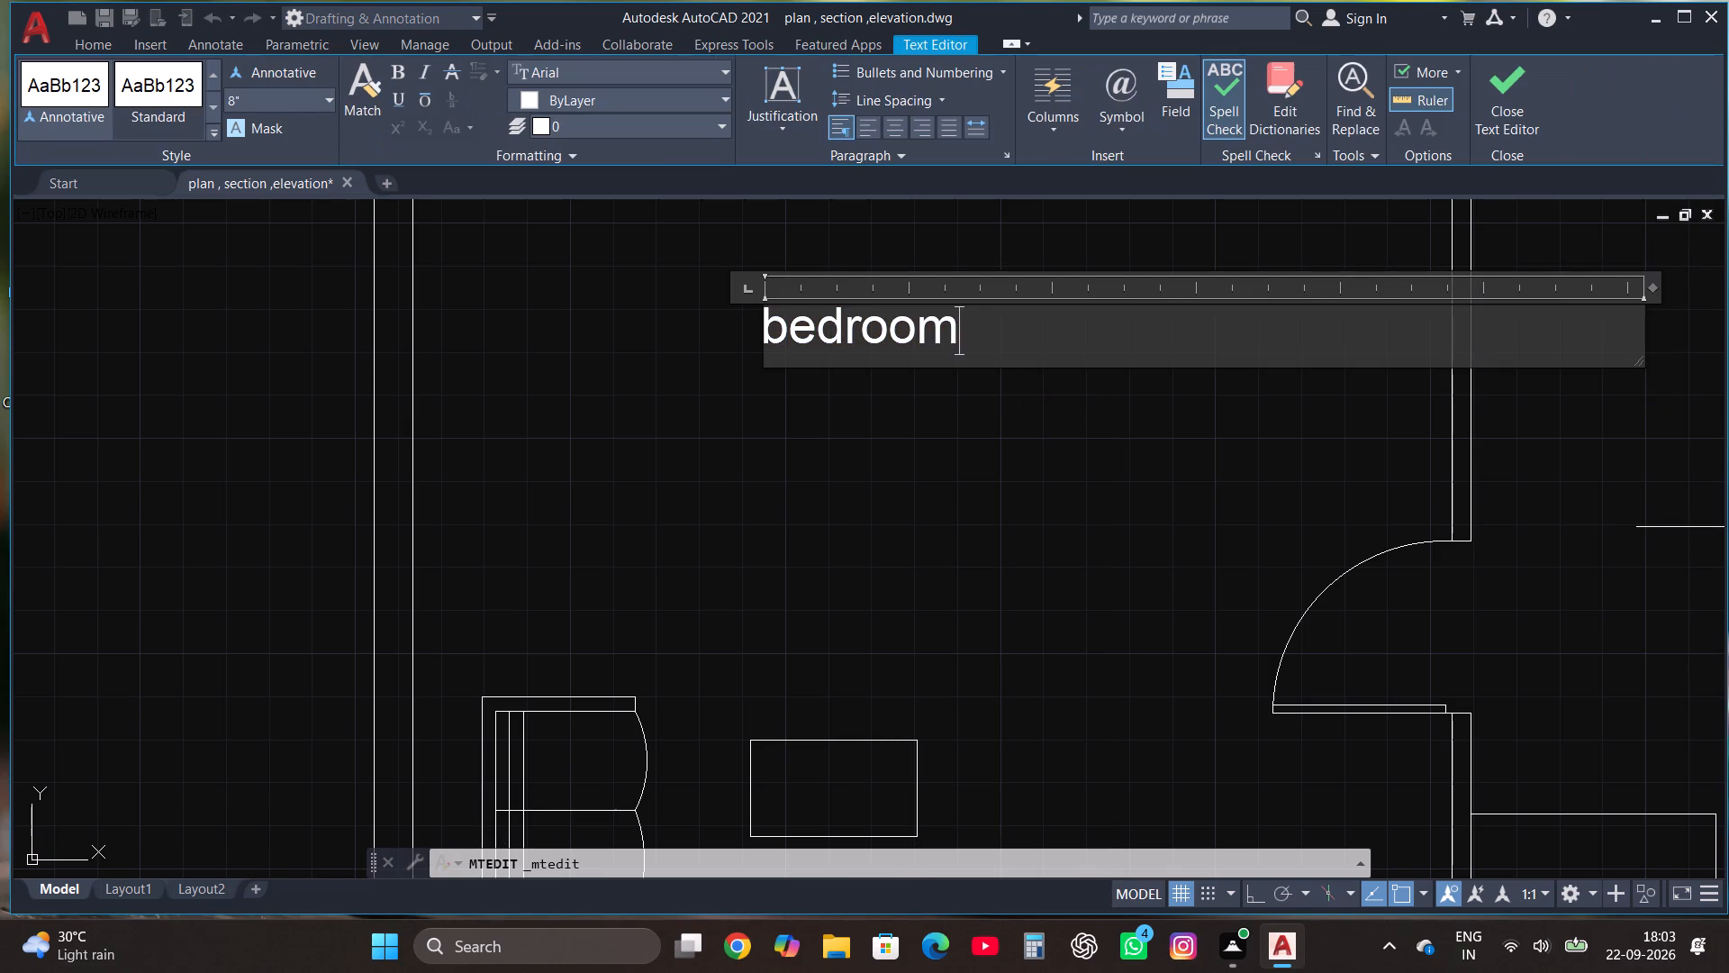
pyautogui.press('BackSpace')
pyautogui.press('BackSpace')
pyautogui.press('BackSpace')
pyautogui.press('BackSpace')
pyautogui.press('BackSpace')
pyautogui.press('BackSpace')
pyautogui.press('BackSpace')
pyautogui.press('BackSpace')
pyautogui.press('BackSpace')
pyautogui.press('BackSpace')
pyautogui.press('BackSpace')
pyautogui.press('BackSpace')
pyautogui.press('BackSpace')
pyautogui.press('BackSpace')
pyautogui.press('BackSpace')
pyautogui.write('TERRACE')
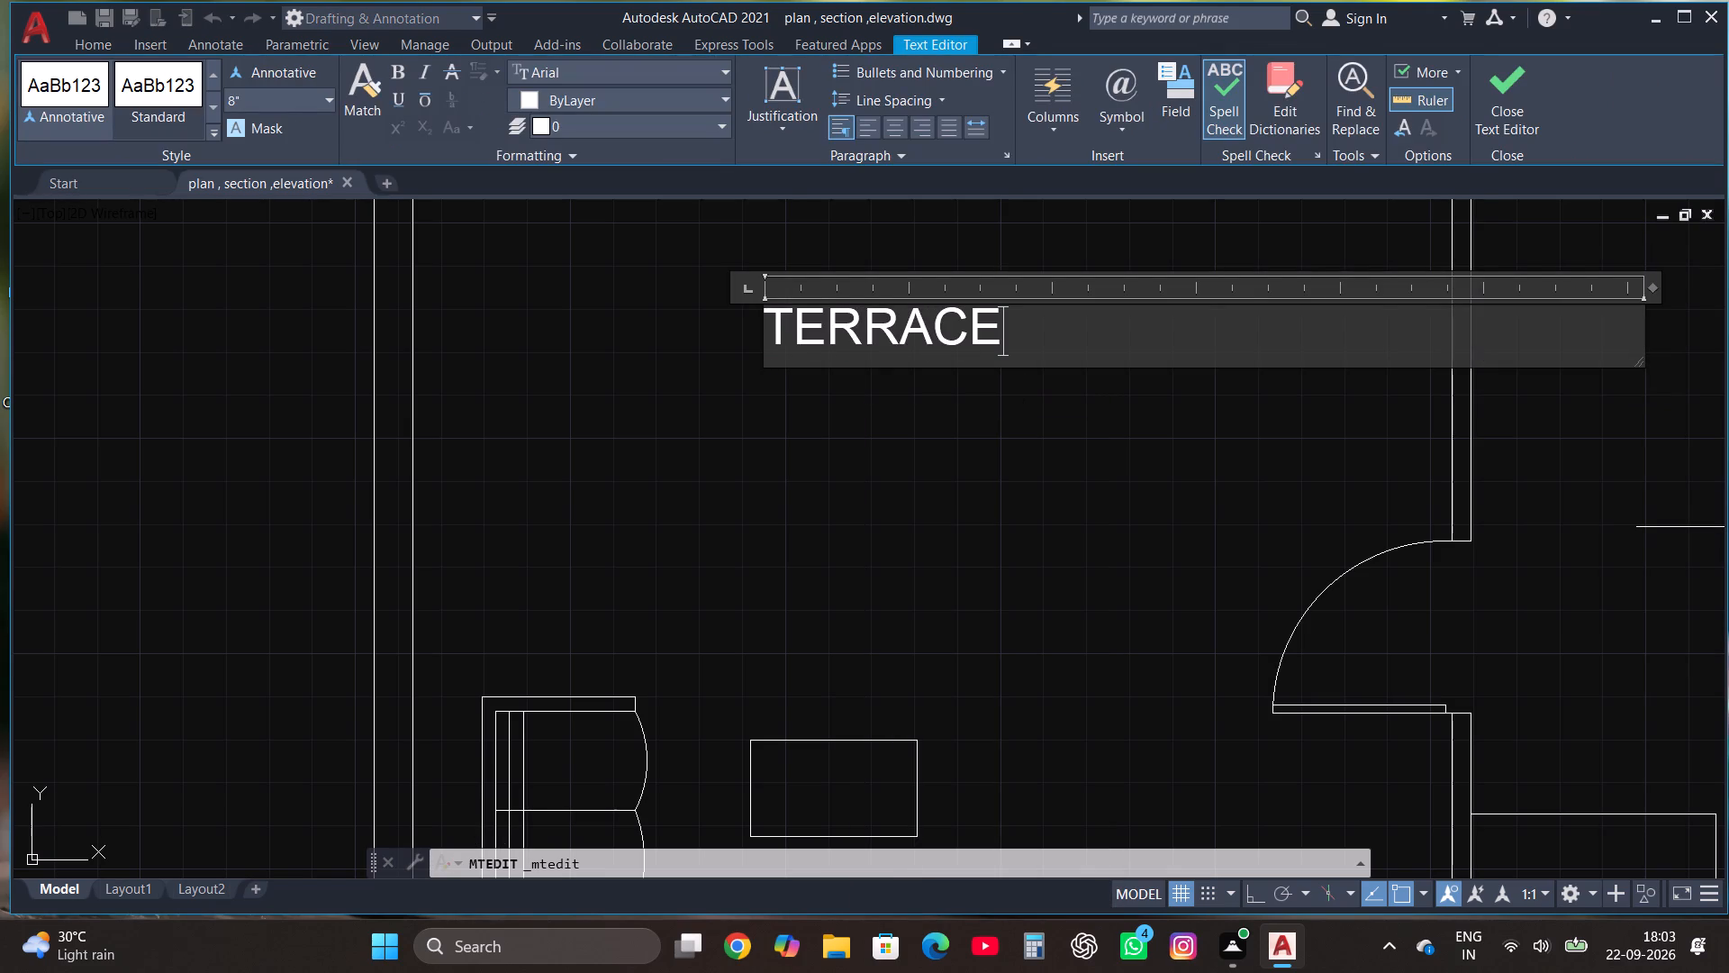
pyautogui.click(1484, 80)
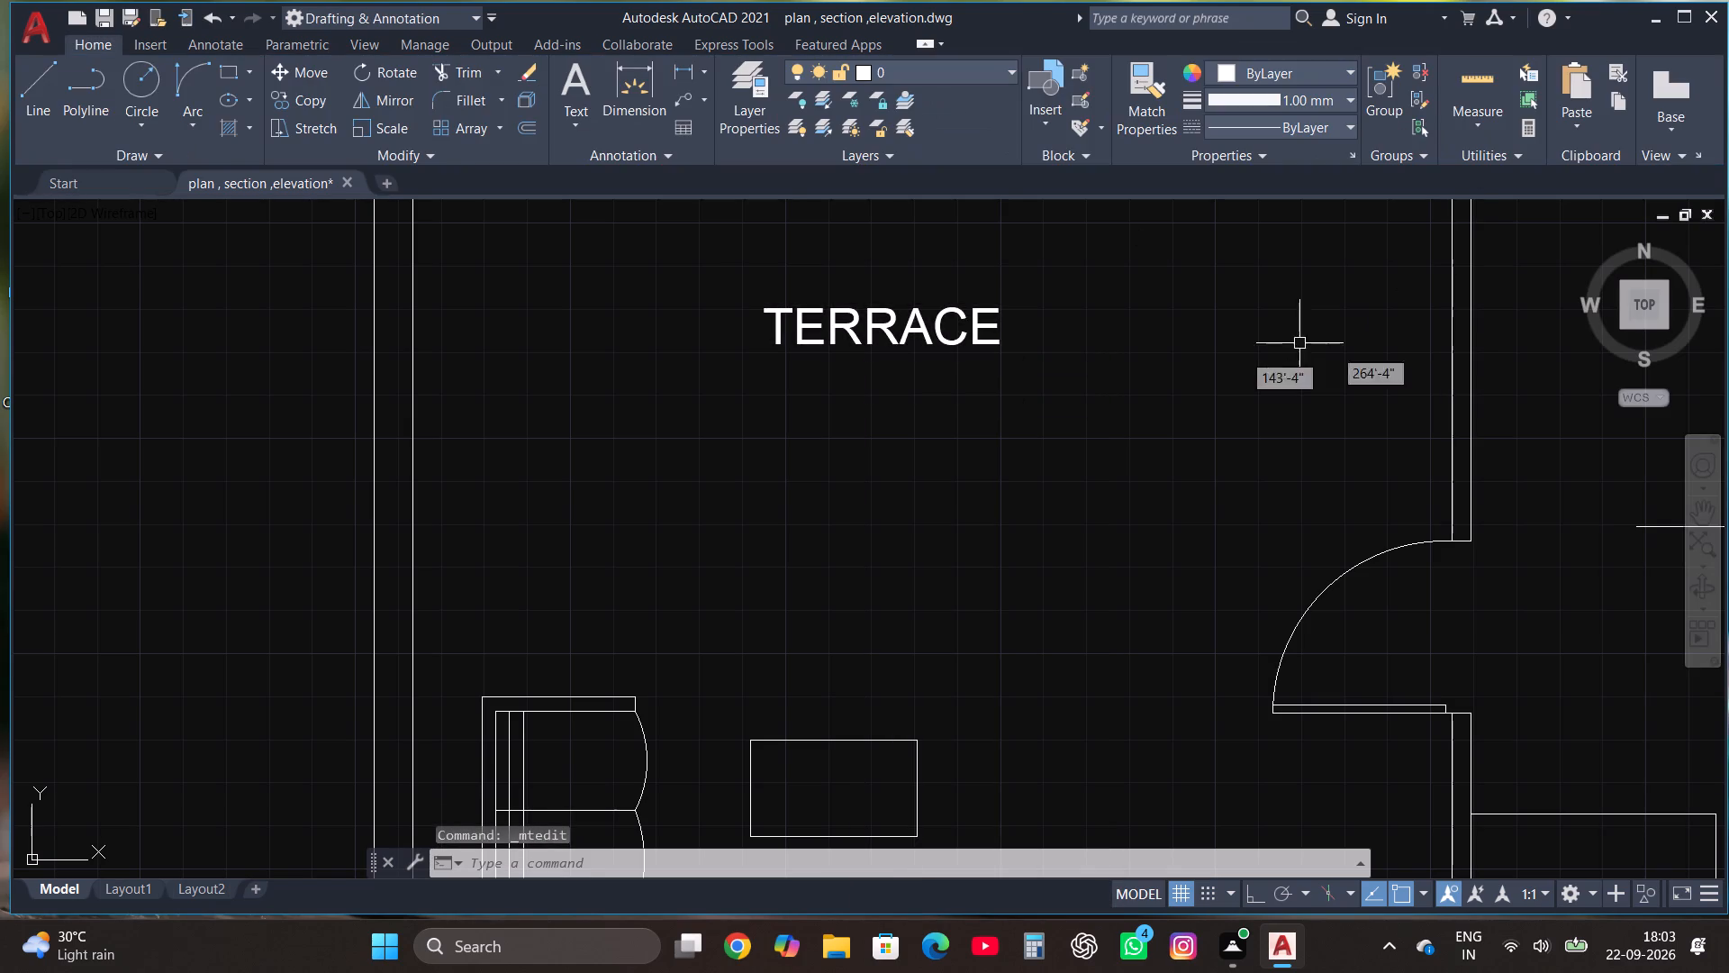
# Close off the section's ground as a thin strip, drawing short end lines and an underside line about 34'-5" long with Ortho on.
pyautogui.scroll(-2, 889, 519)
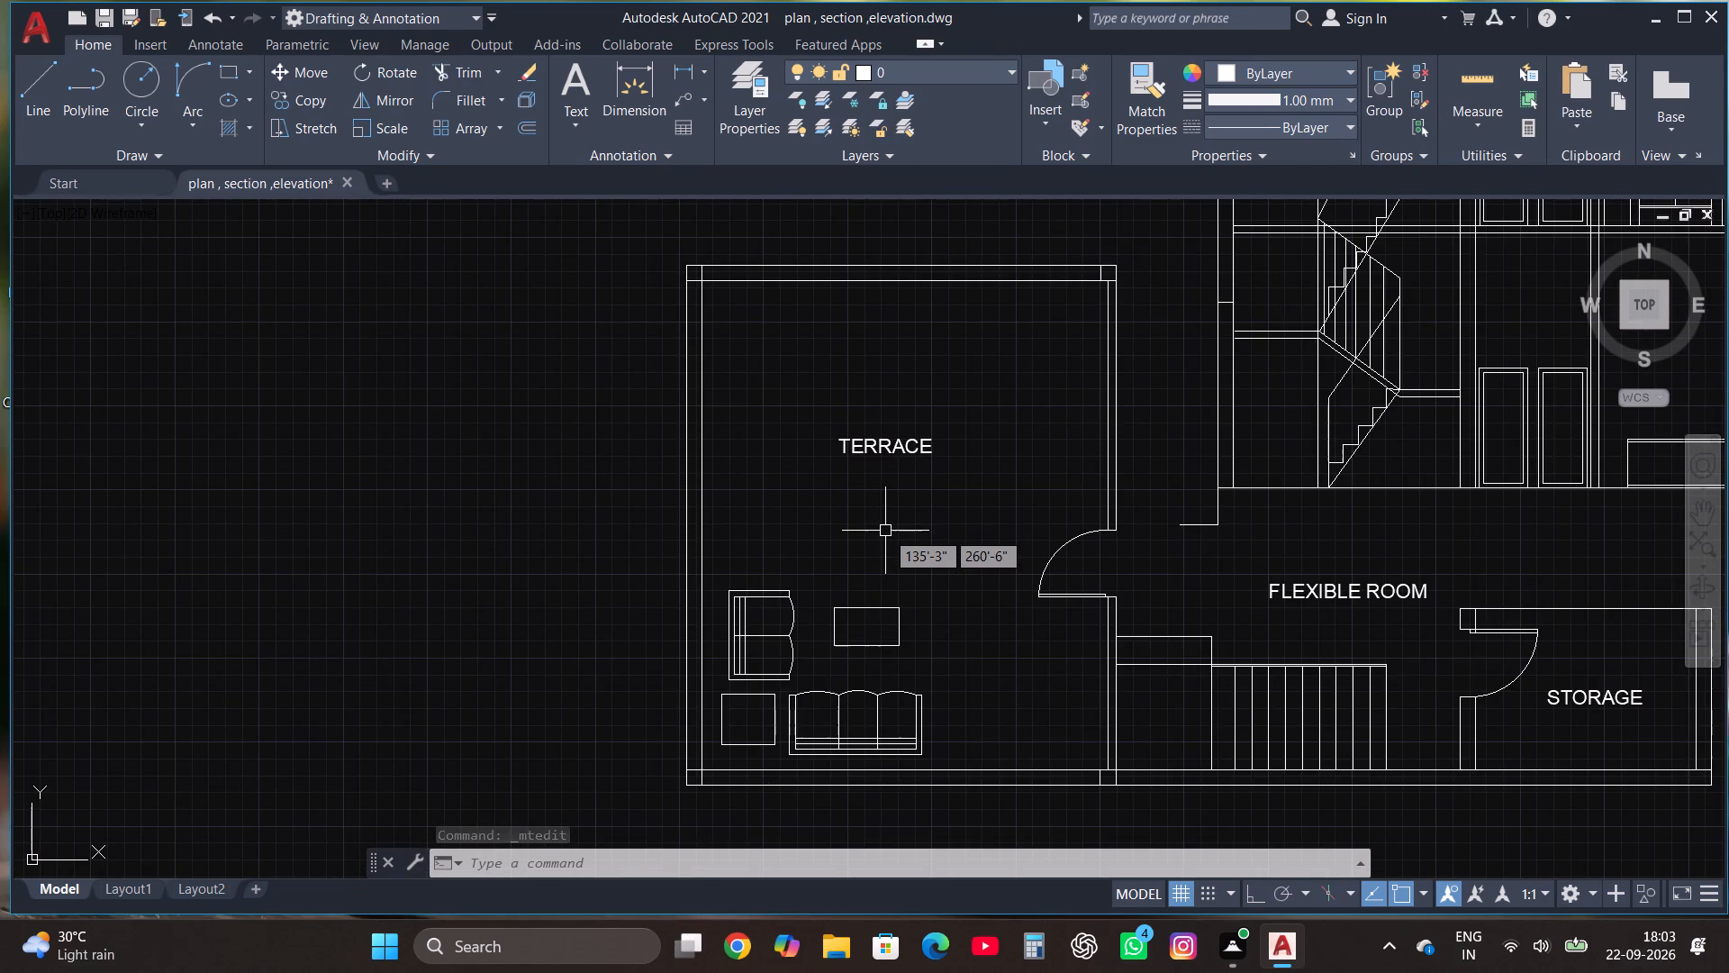
pyautogui.scroll(-2, 885, 531)
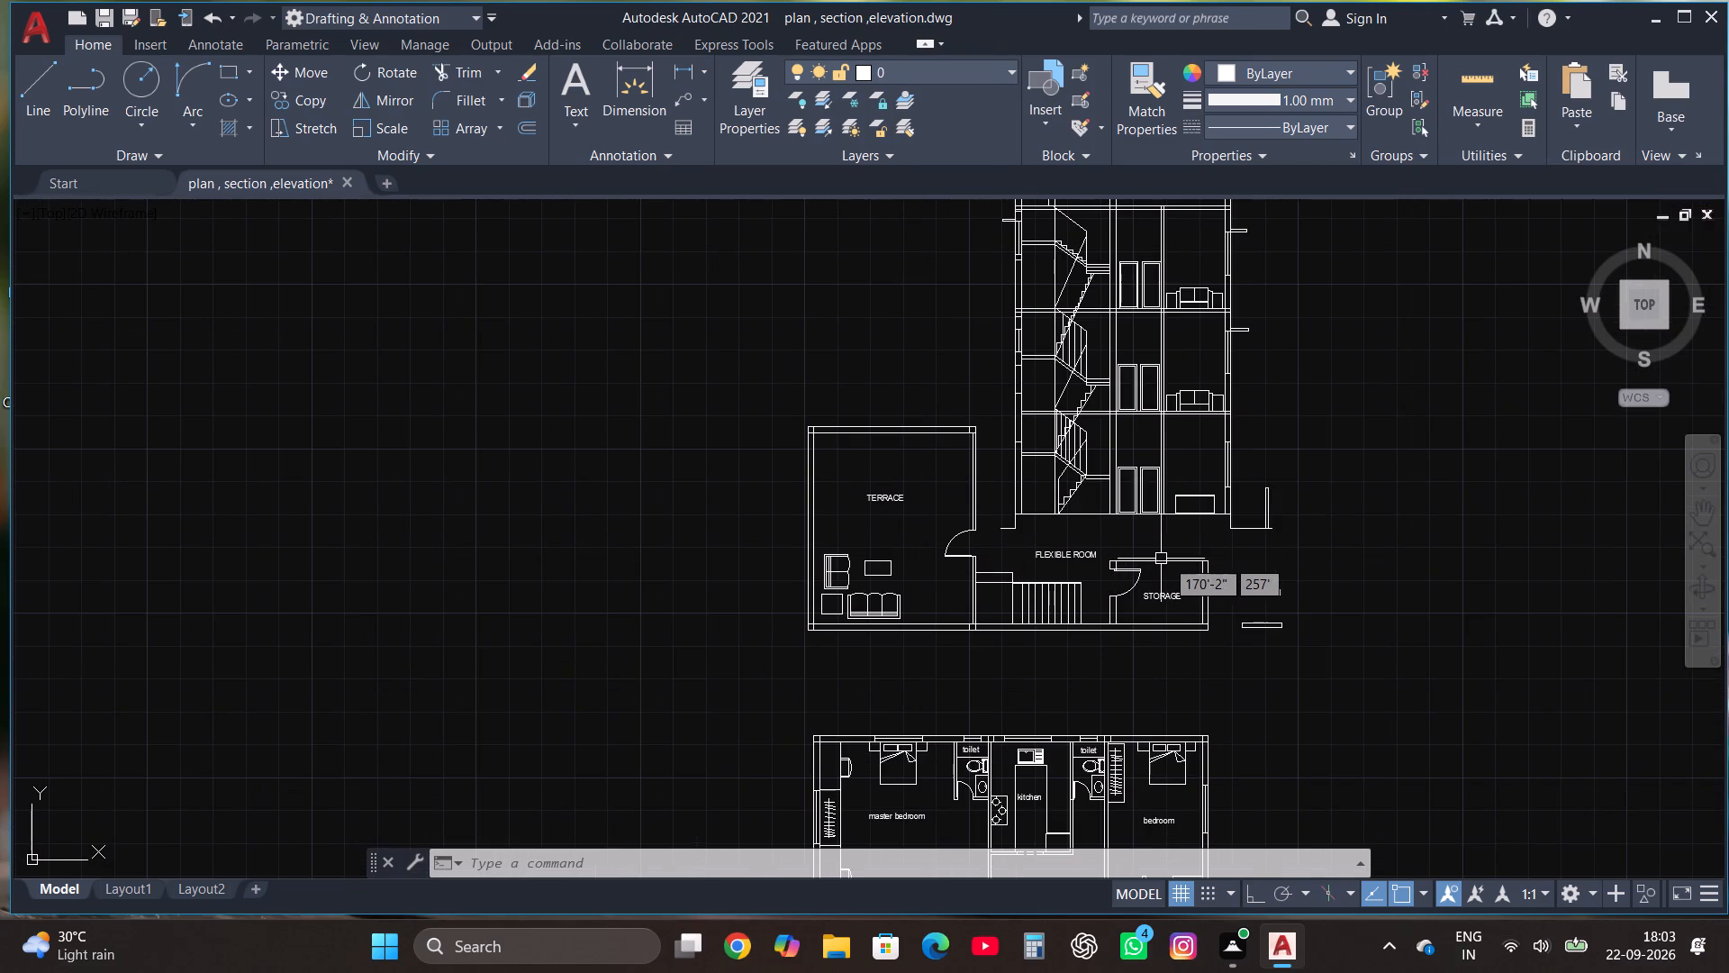
pyautogui.scroll(2, 1166, 553)
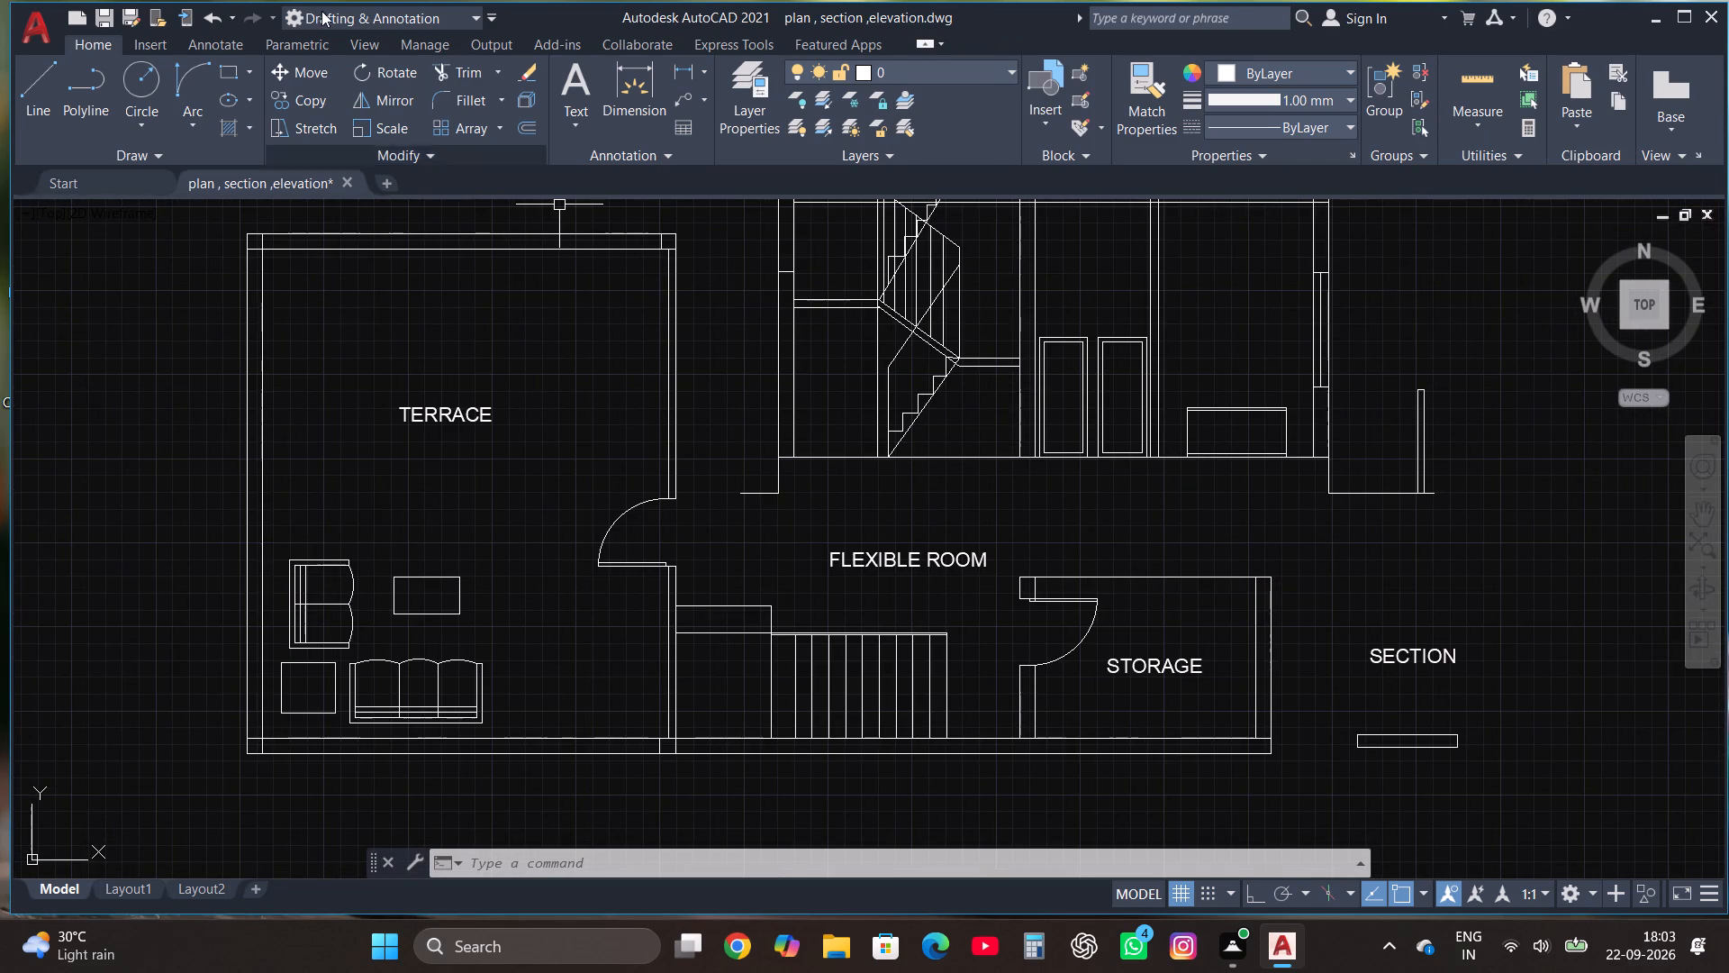
pyautogui.click(36, 78)
pyautogui.scroll(1, 593, 513)
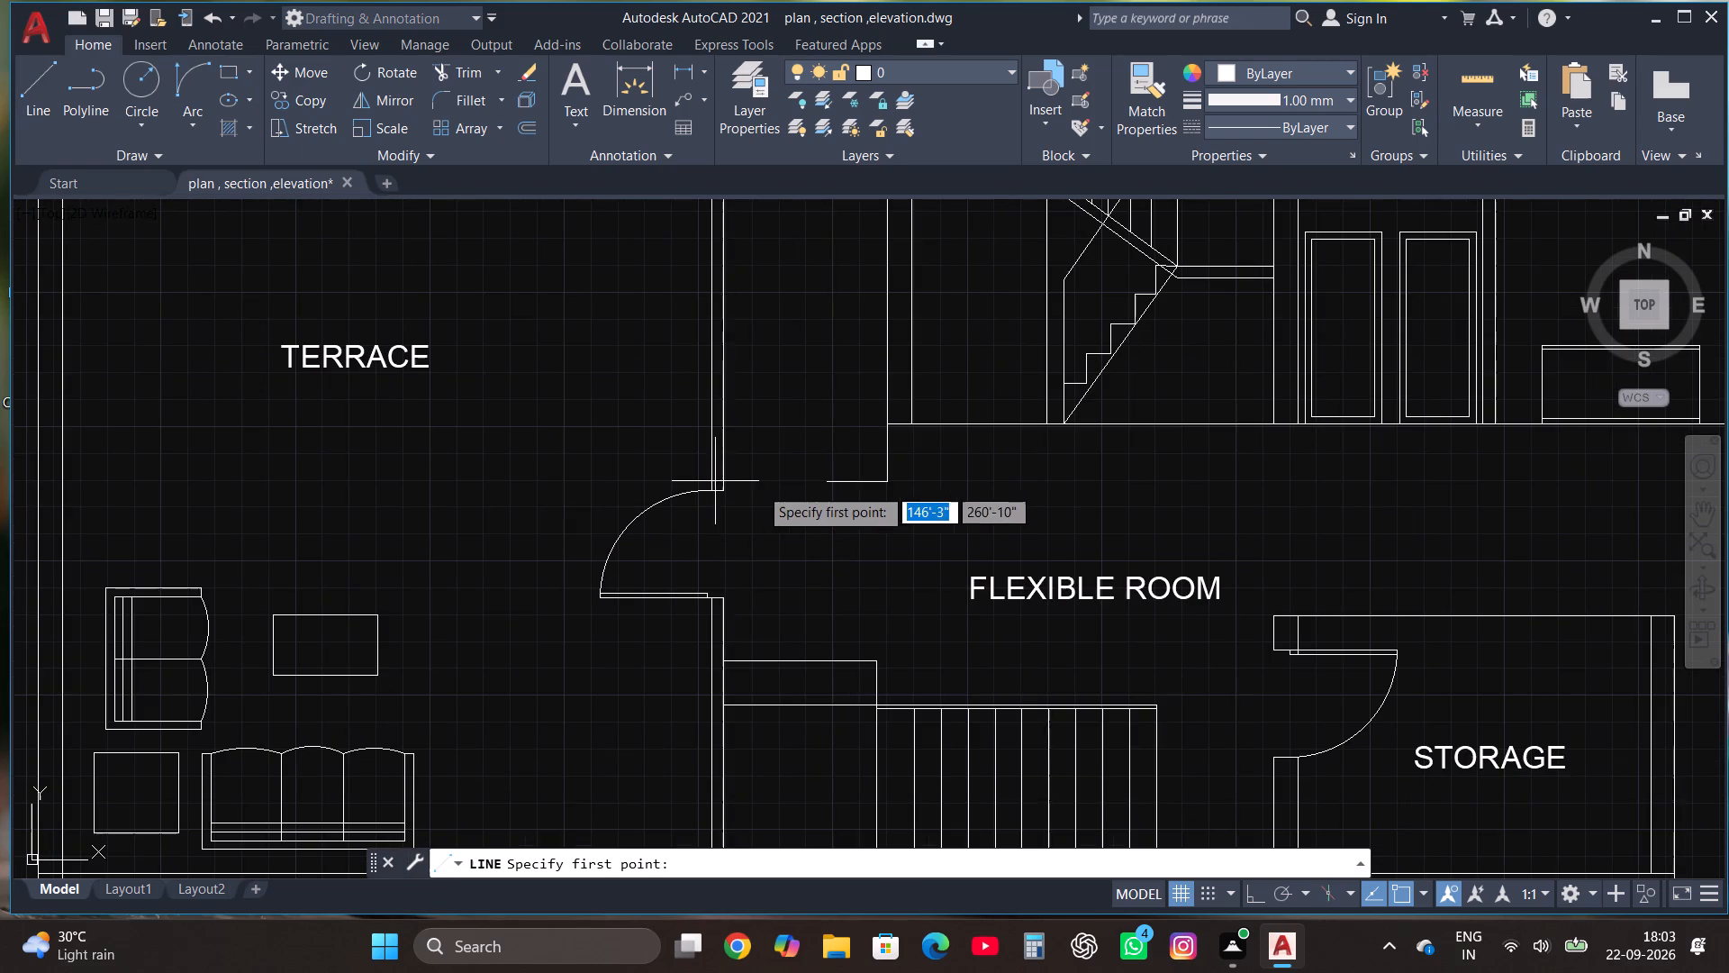
pyautogui.click(828, 482)
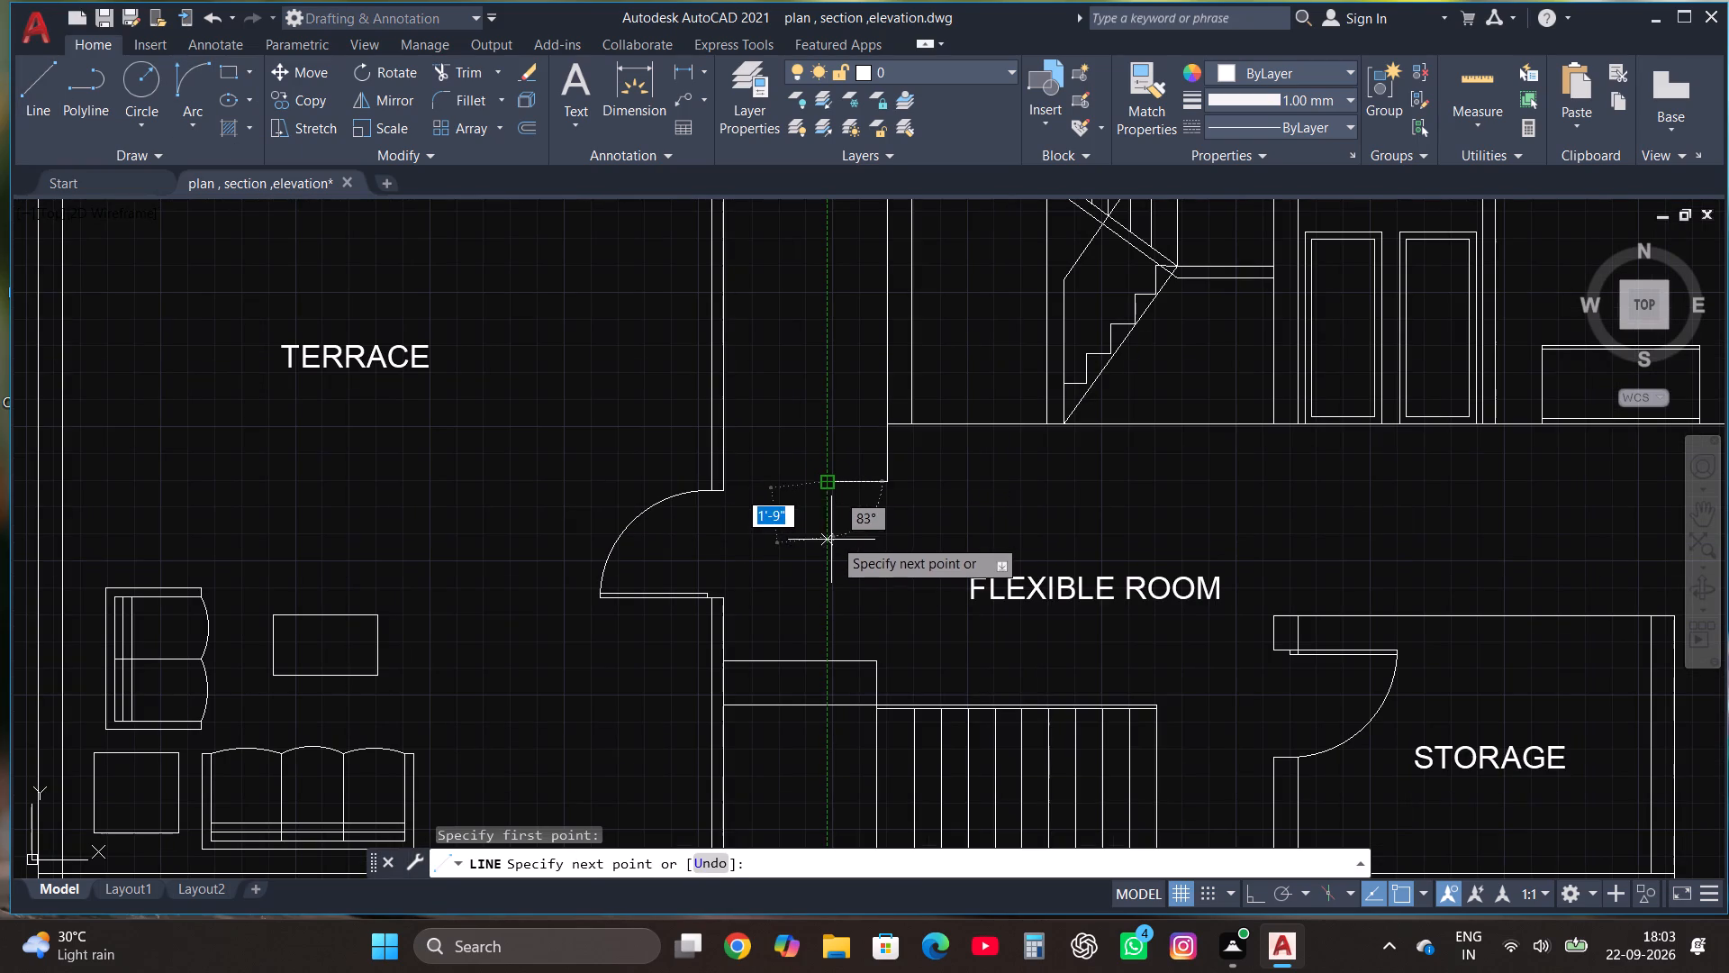
pyautogui.press('F8')
pyautogui.click(827, 519)
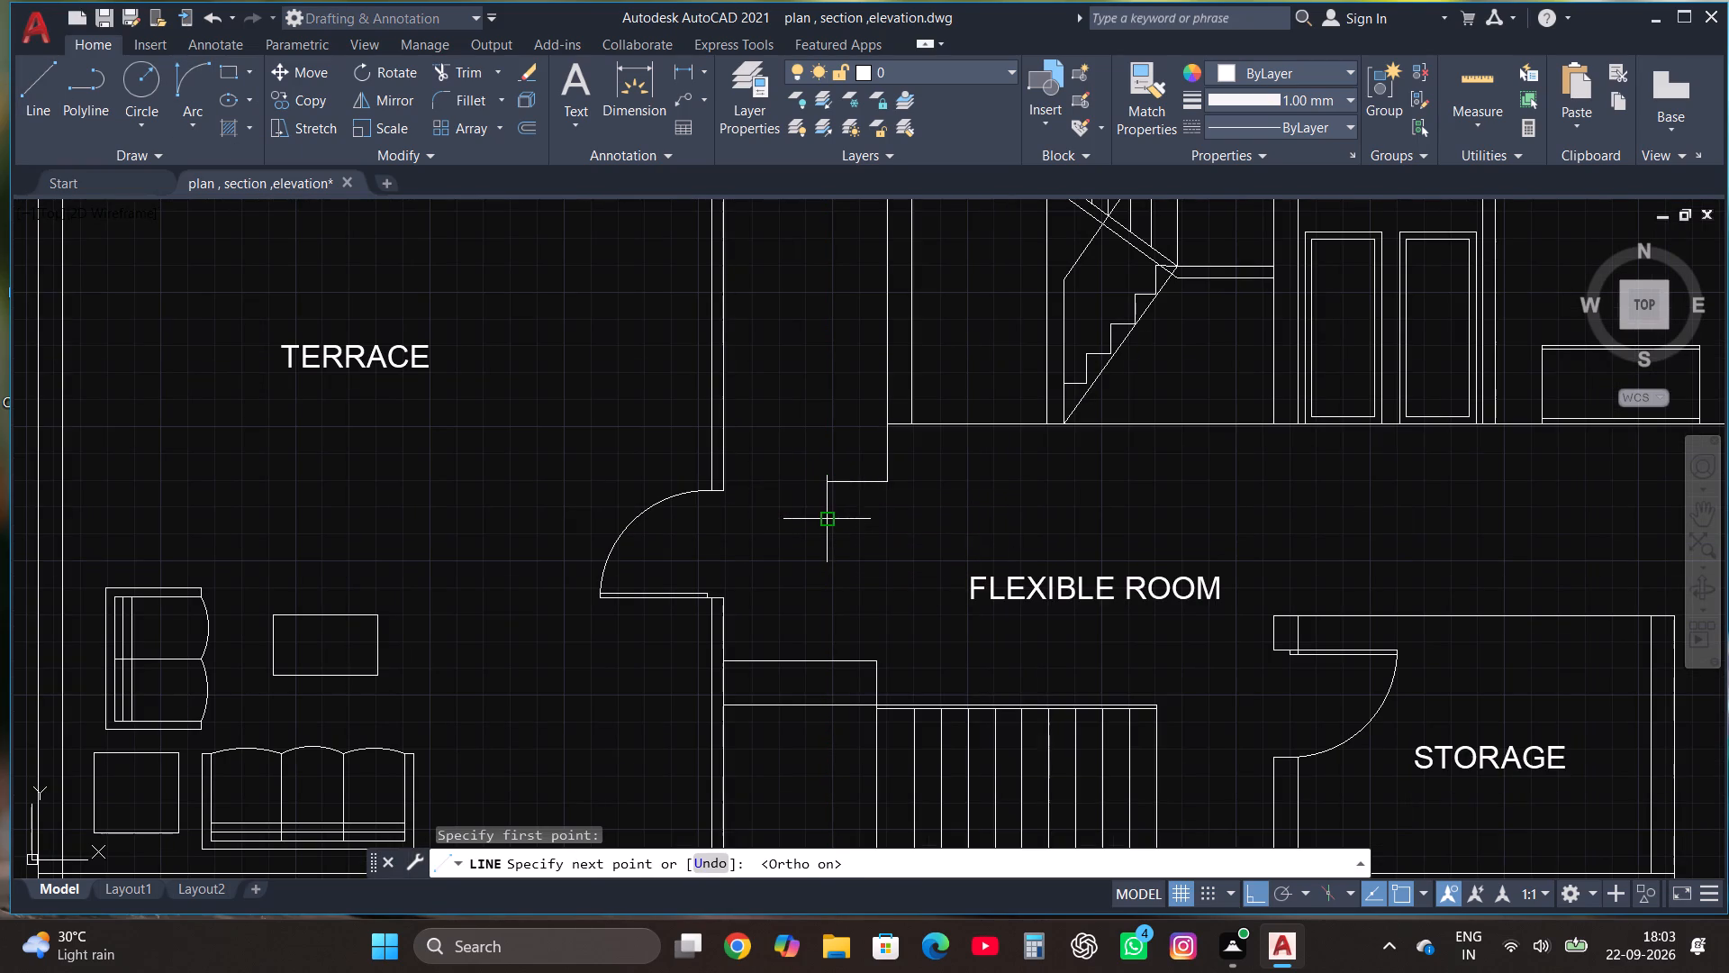
pyautogui.scroll(-2, 833, 525)
pyautogui.scroll(1, 1267, 516)
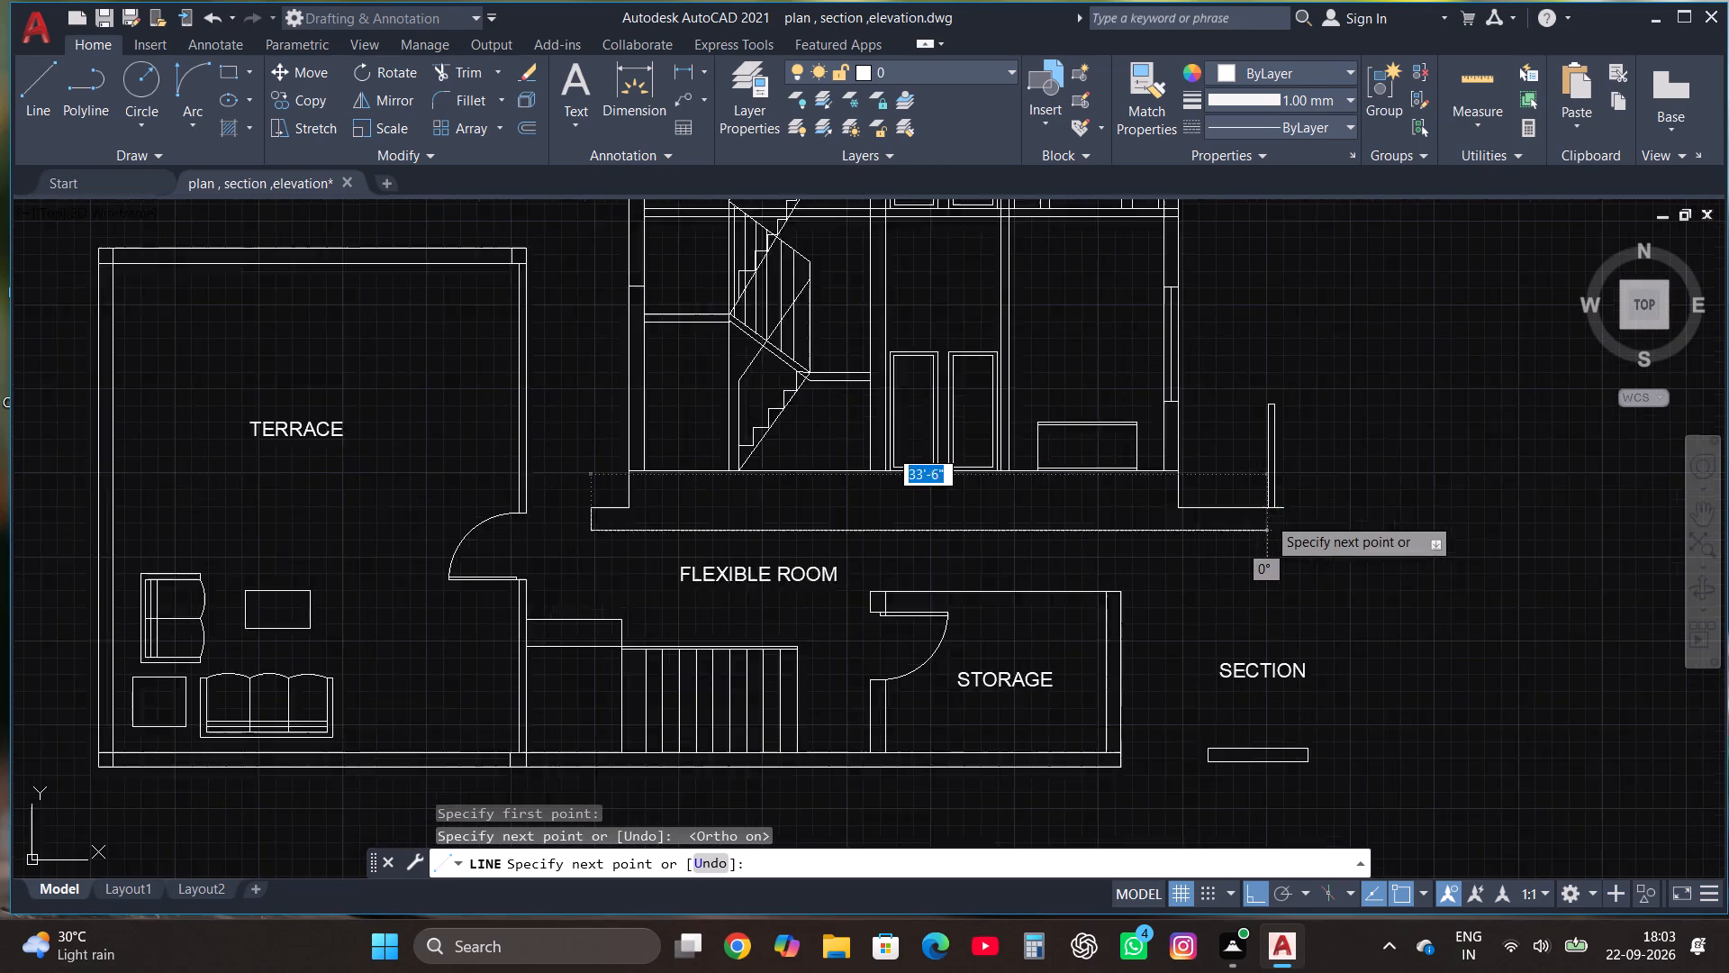
pyautogui.scroll(1, 1267, 516)
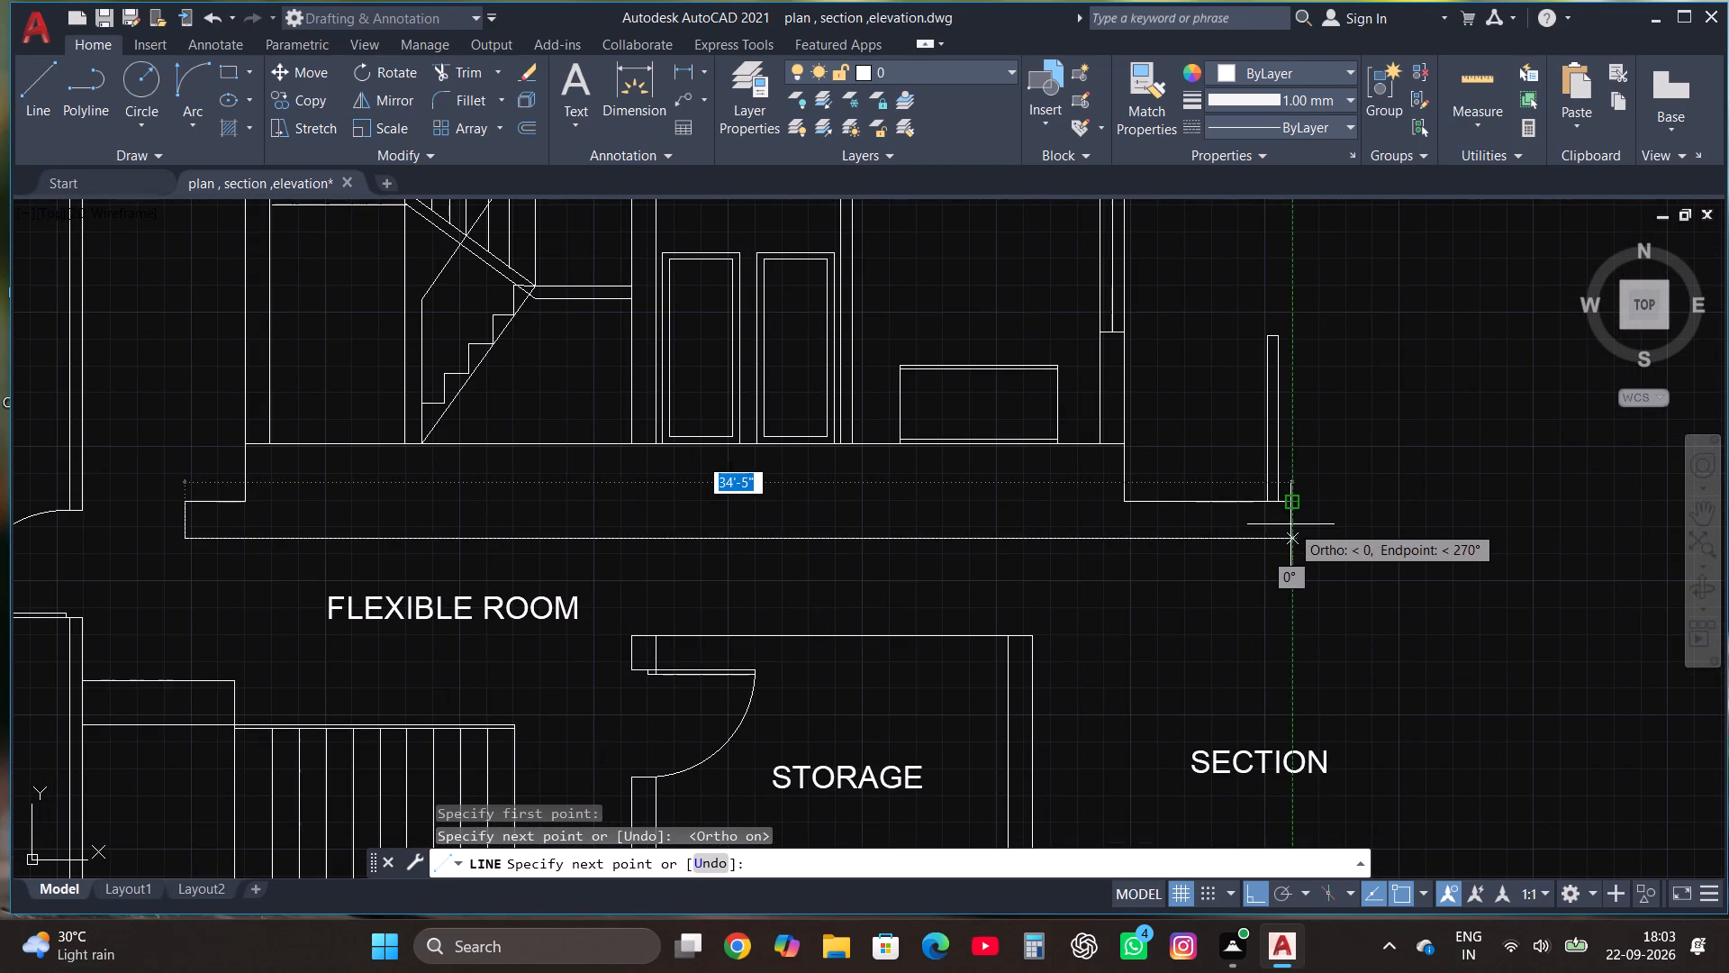
pyautogui.click(1291, 524)
pyautogui.click(1290, 503)
pyautogui.press('Escape')
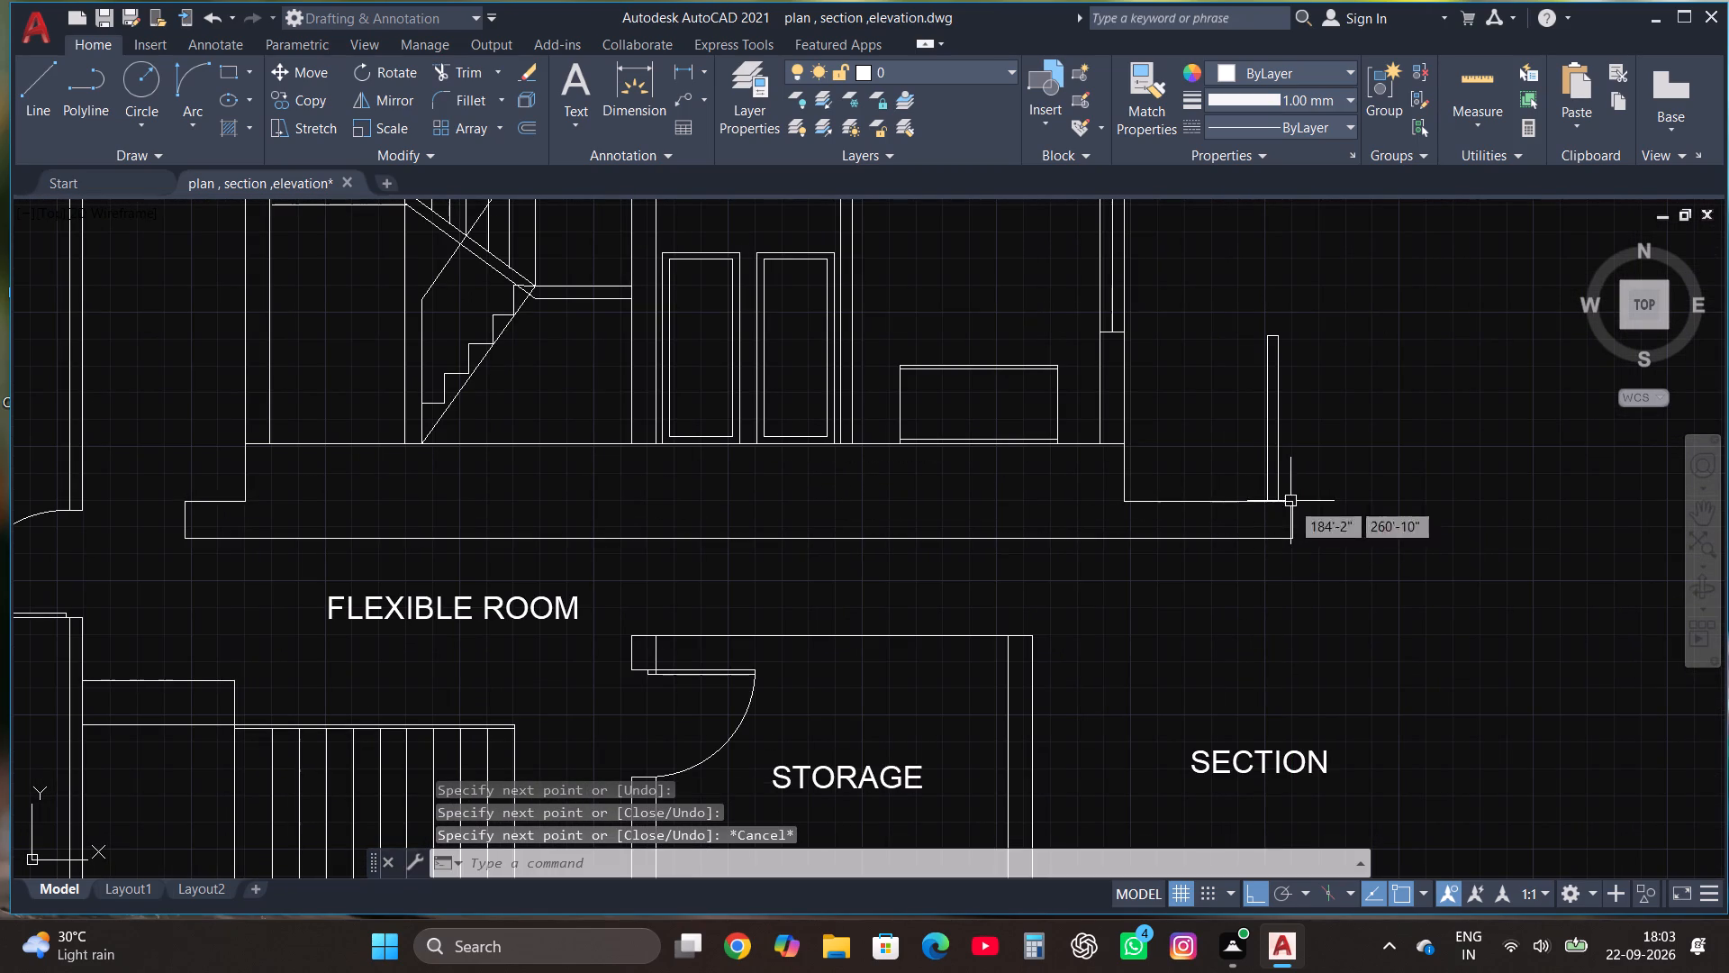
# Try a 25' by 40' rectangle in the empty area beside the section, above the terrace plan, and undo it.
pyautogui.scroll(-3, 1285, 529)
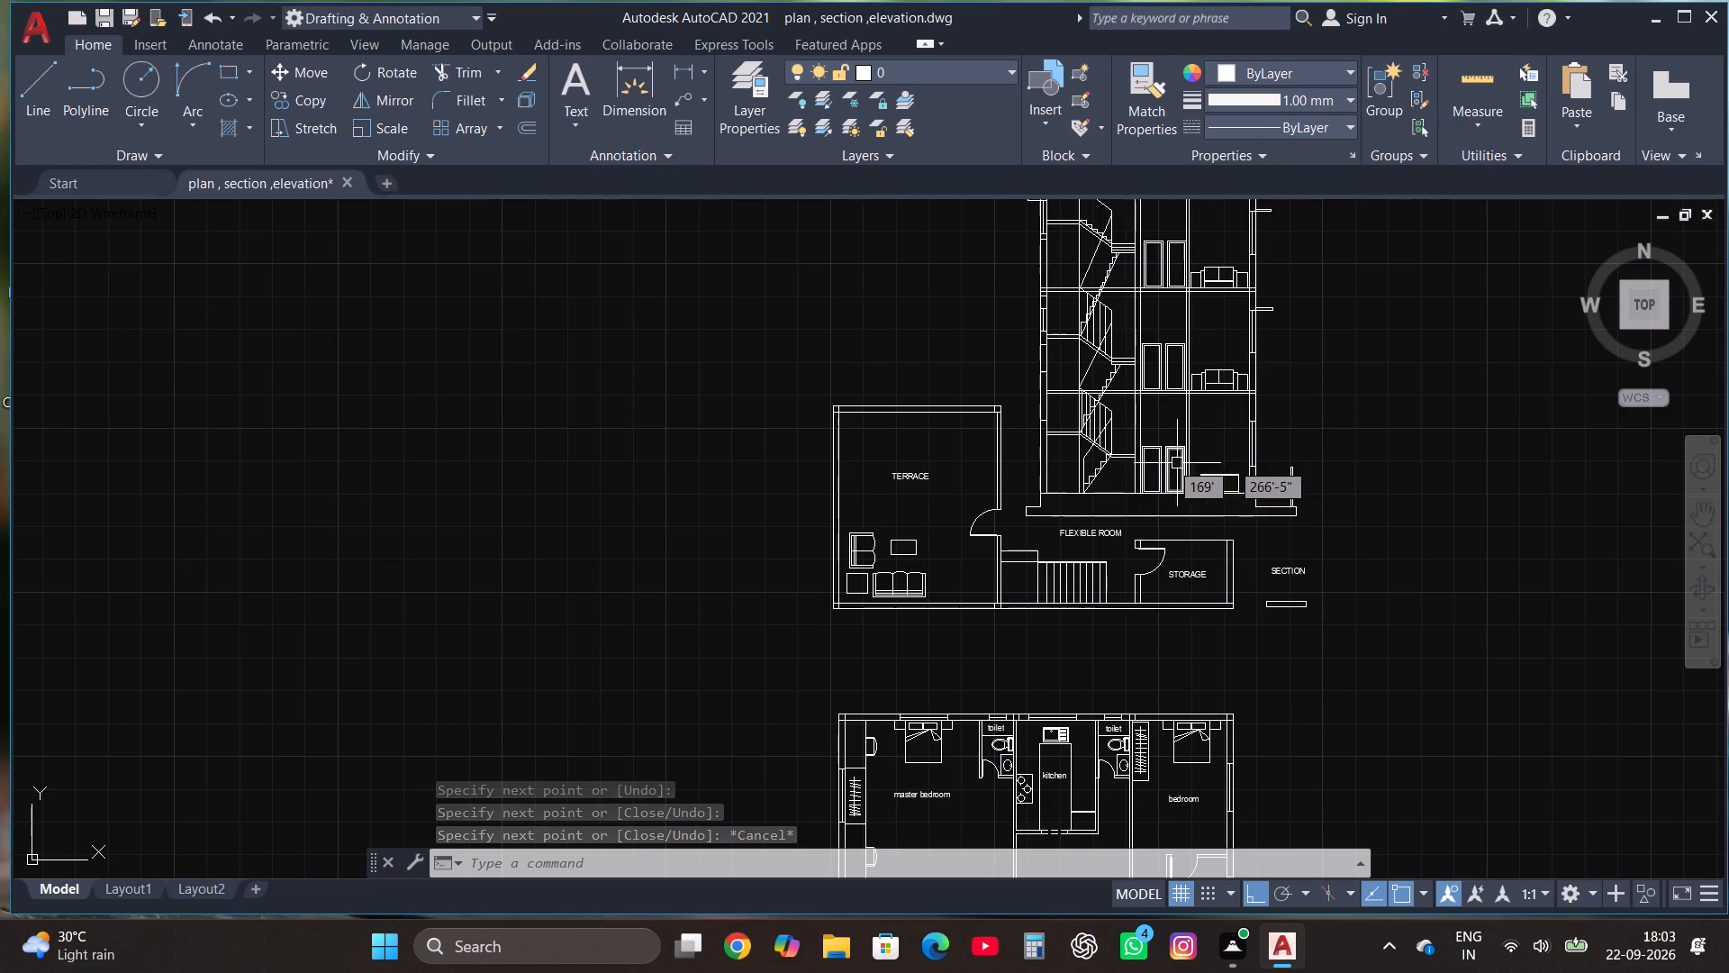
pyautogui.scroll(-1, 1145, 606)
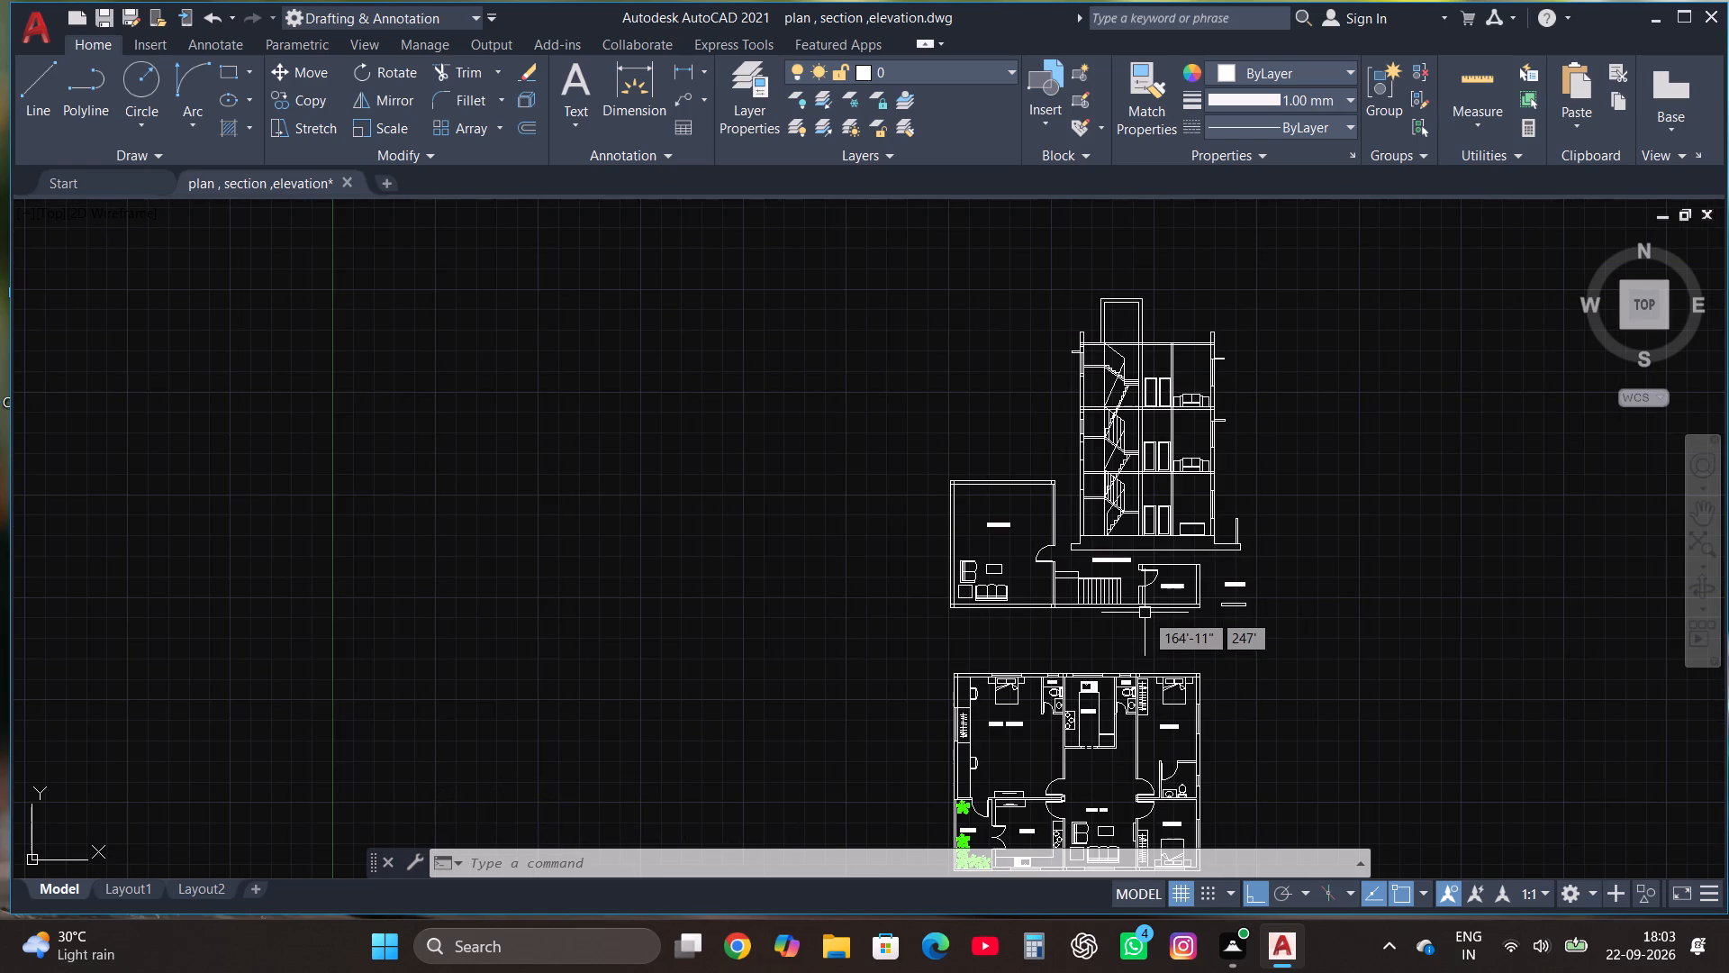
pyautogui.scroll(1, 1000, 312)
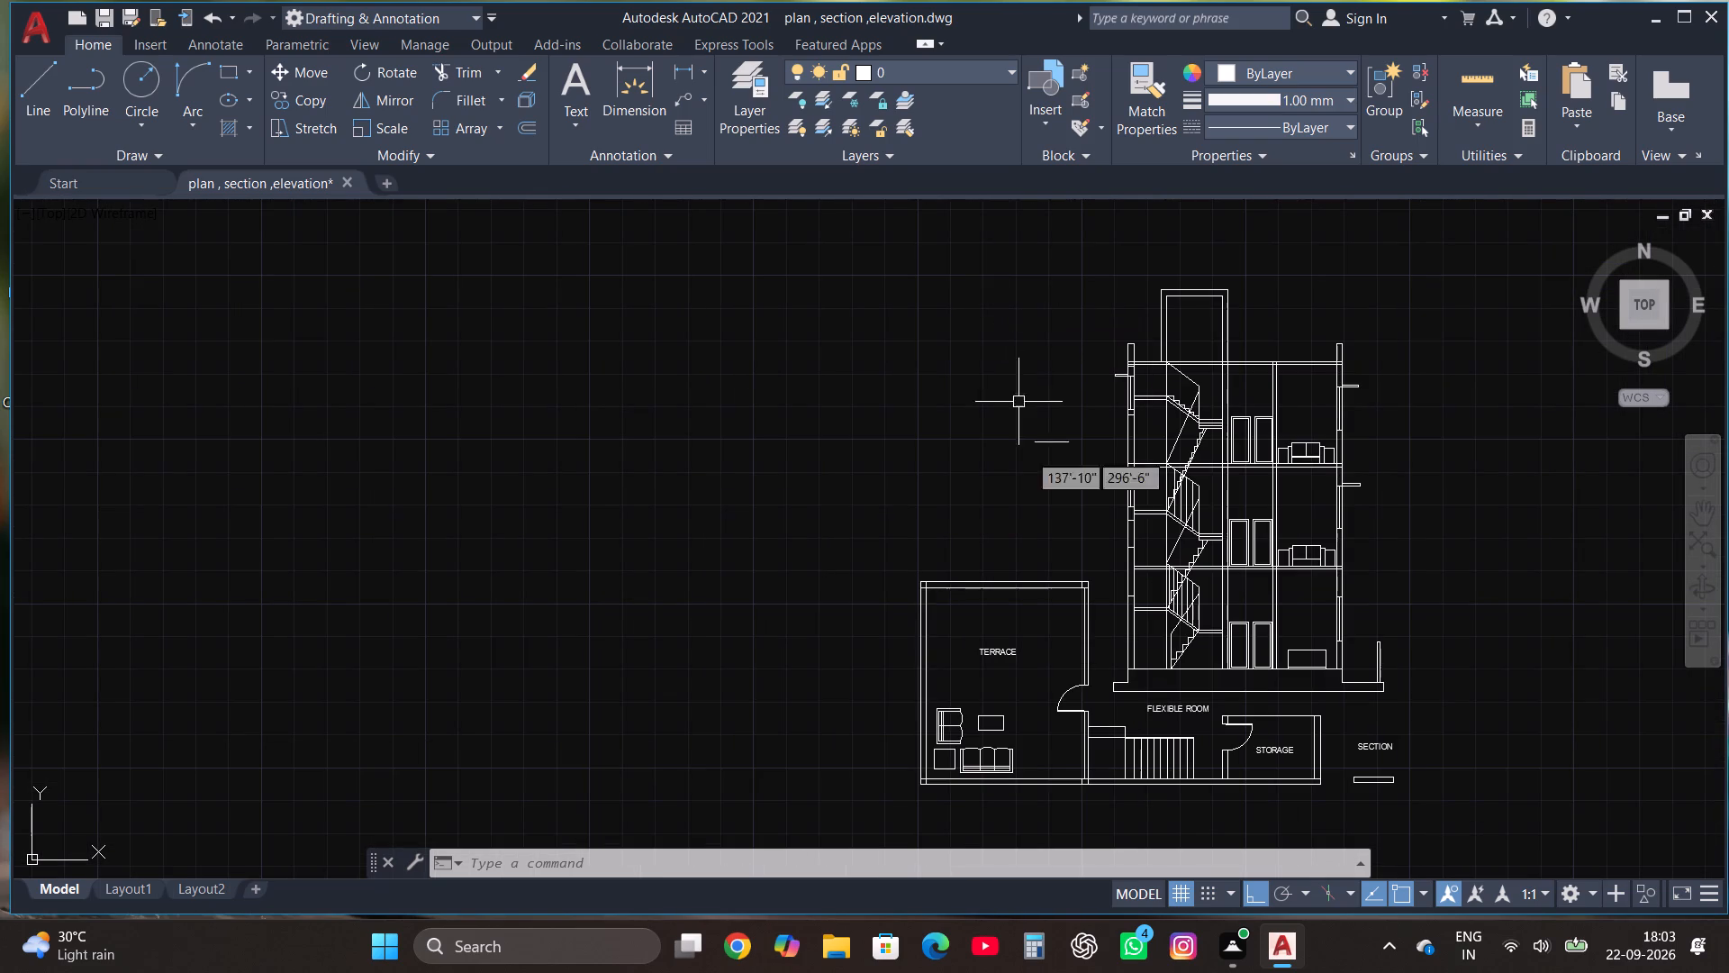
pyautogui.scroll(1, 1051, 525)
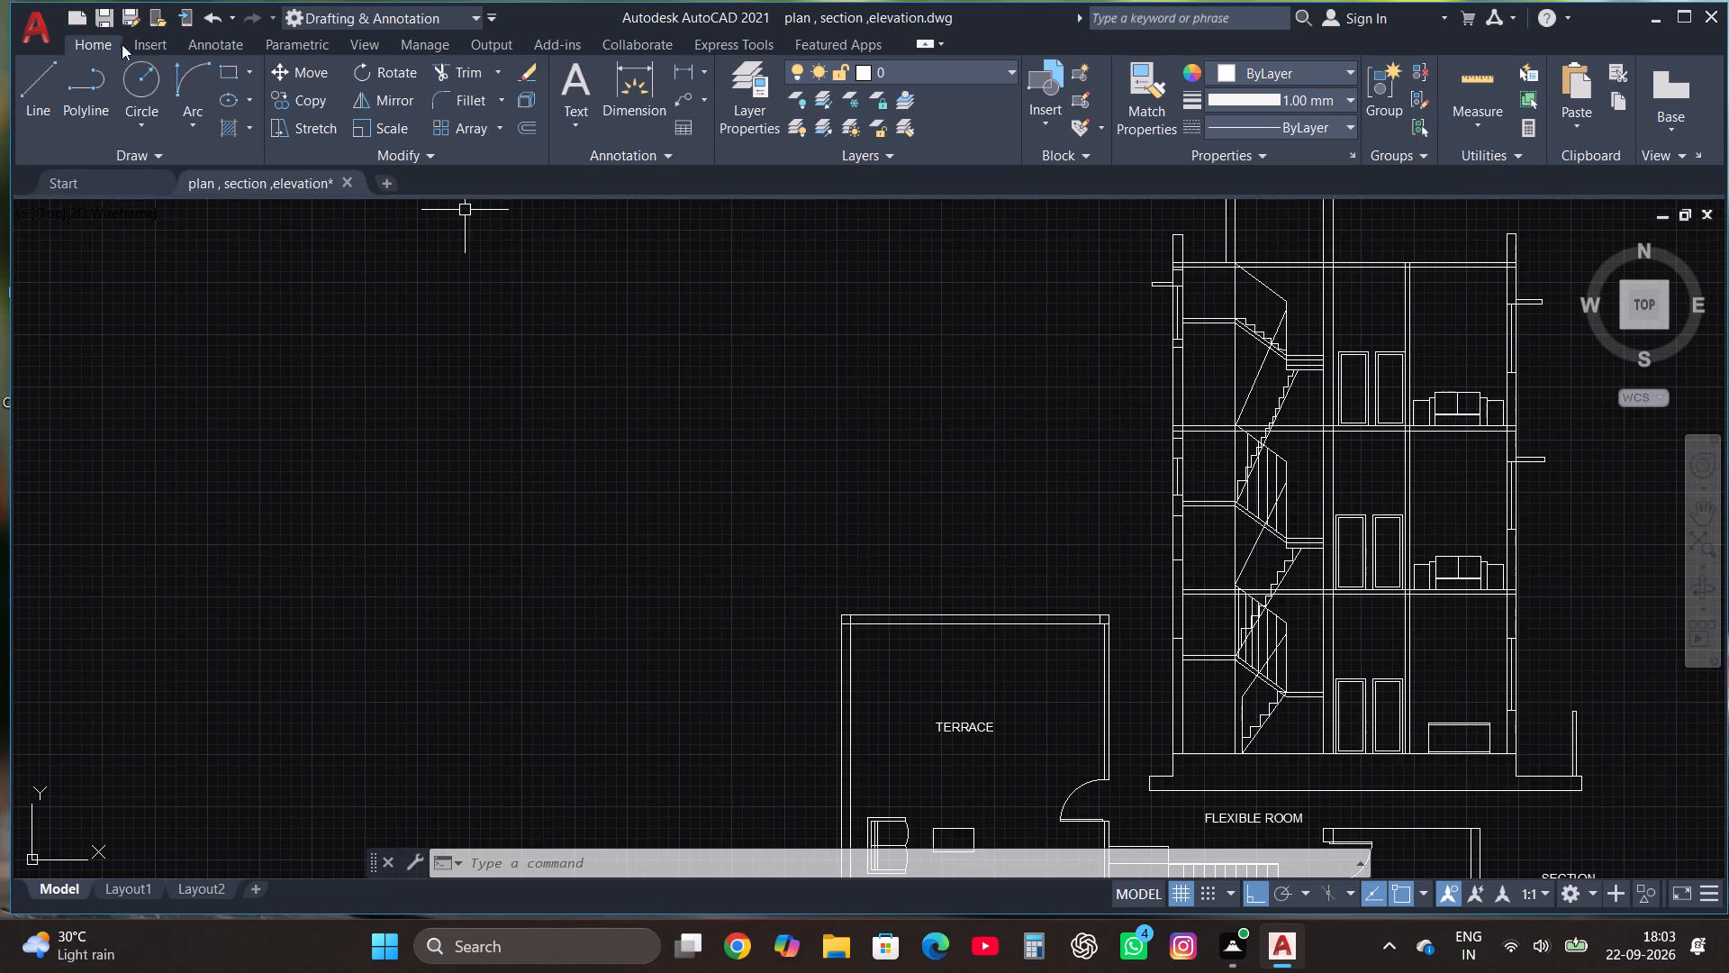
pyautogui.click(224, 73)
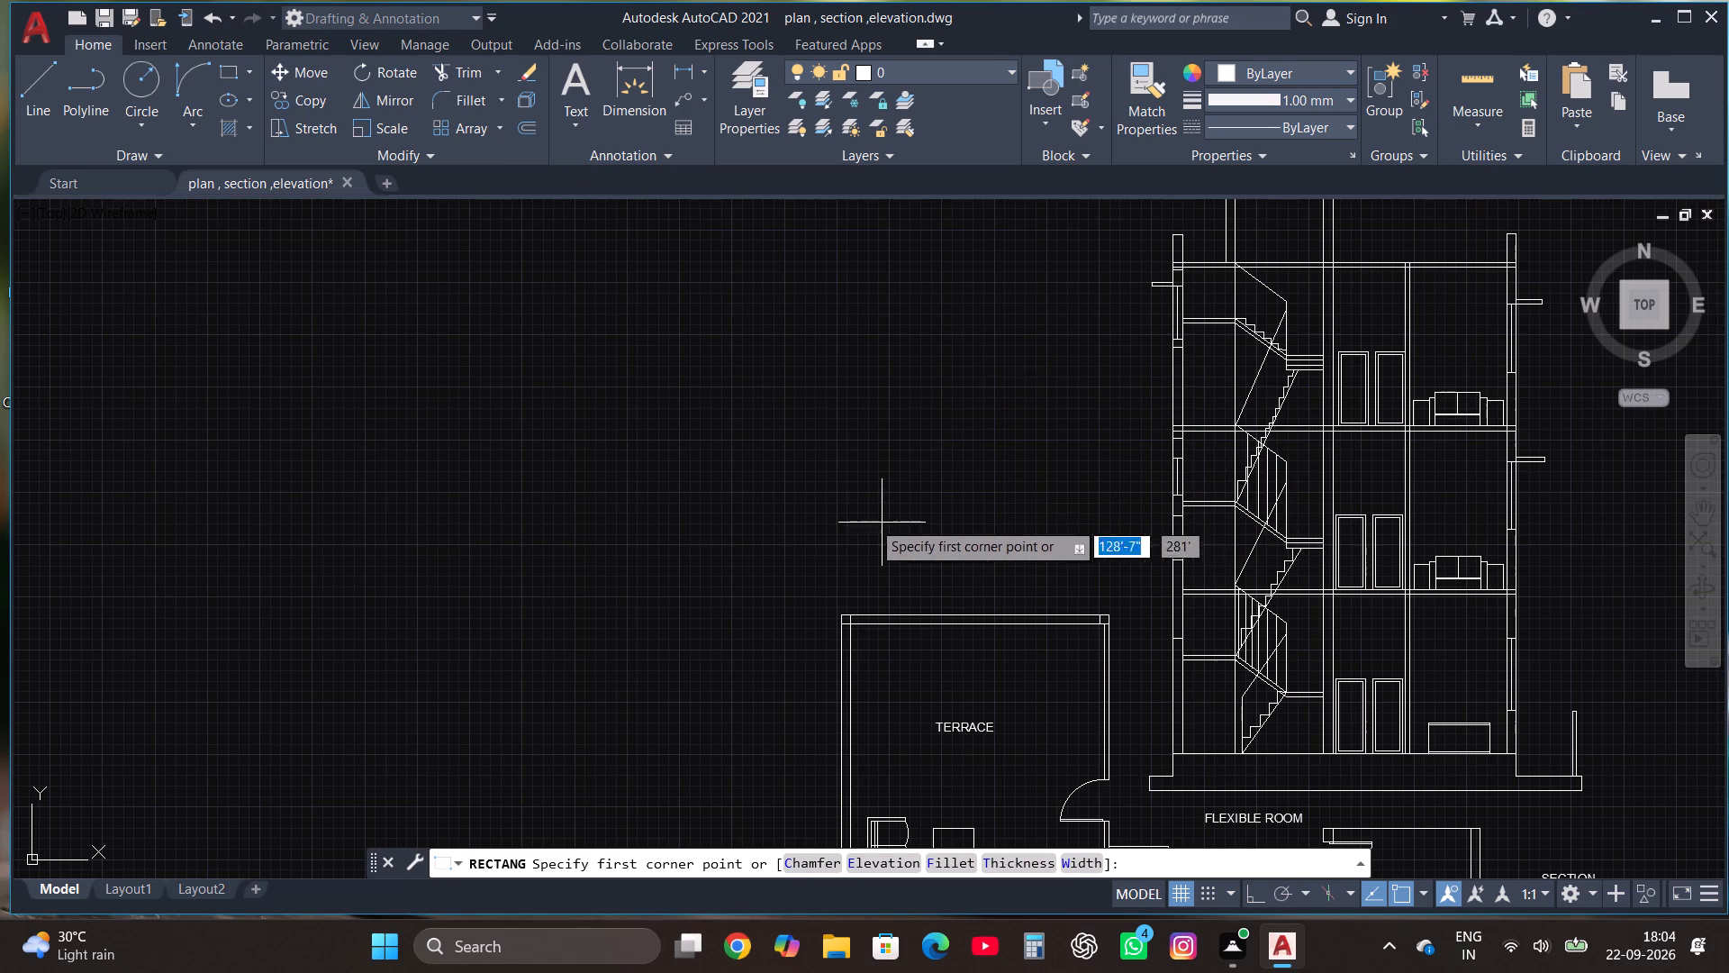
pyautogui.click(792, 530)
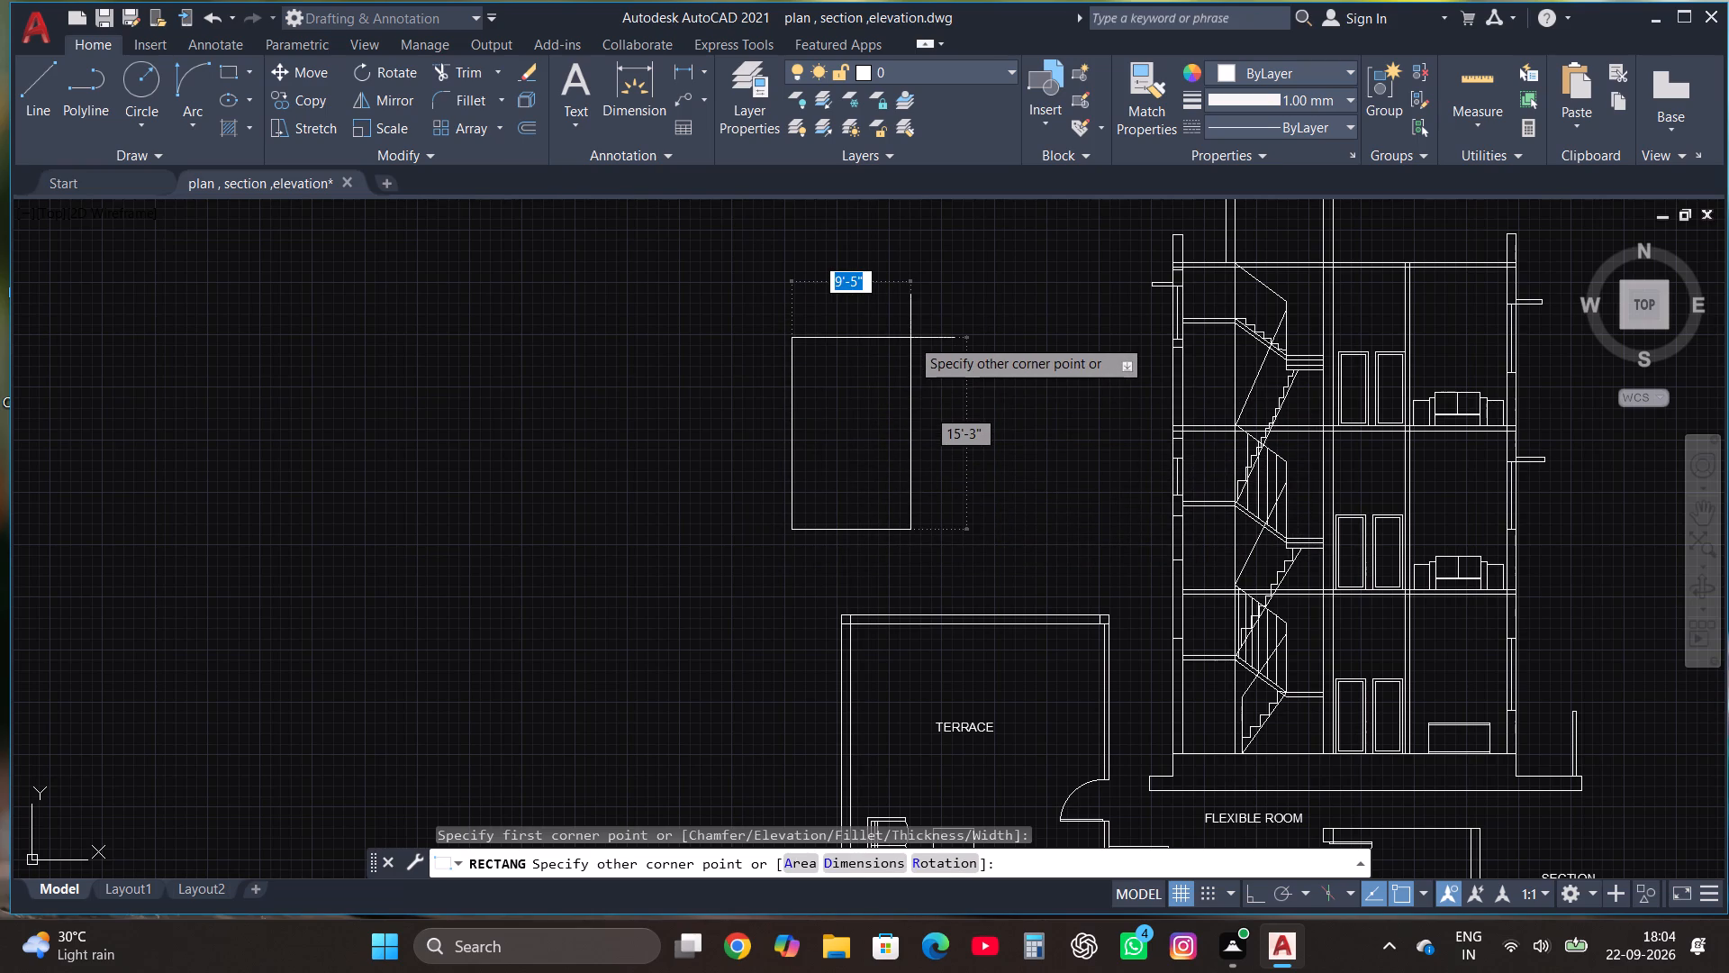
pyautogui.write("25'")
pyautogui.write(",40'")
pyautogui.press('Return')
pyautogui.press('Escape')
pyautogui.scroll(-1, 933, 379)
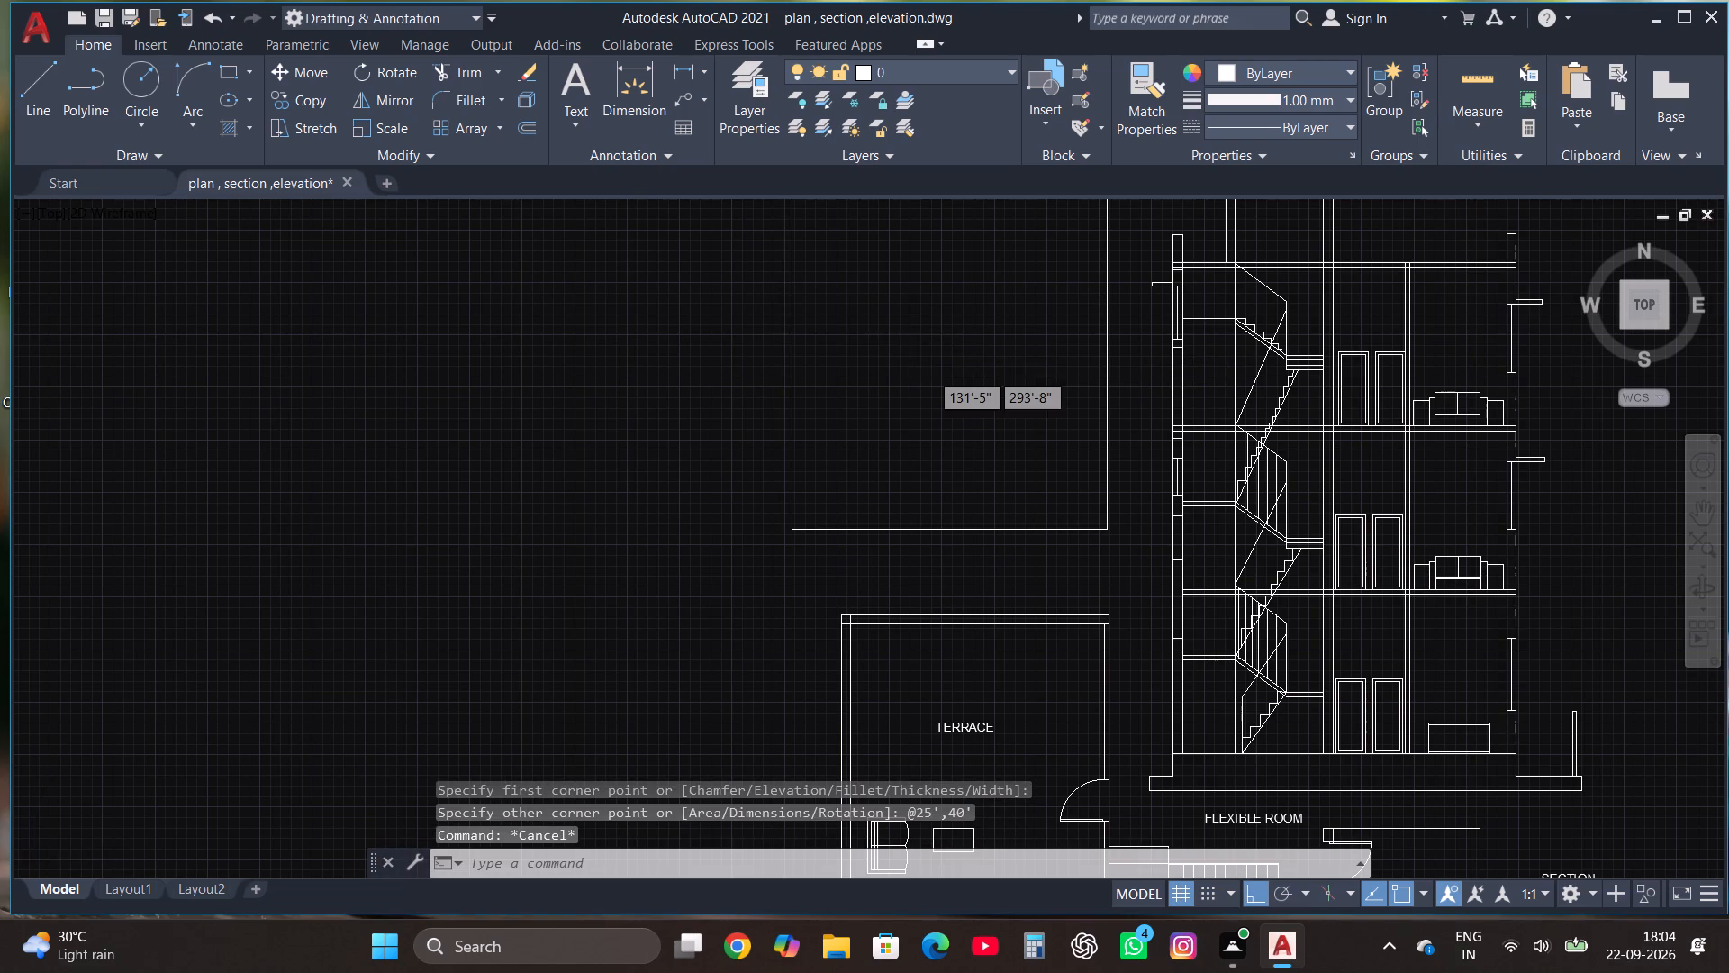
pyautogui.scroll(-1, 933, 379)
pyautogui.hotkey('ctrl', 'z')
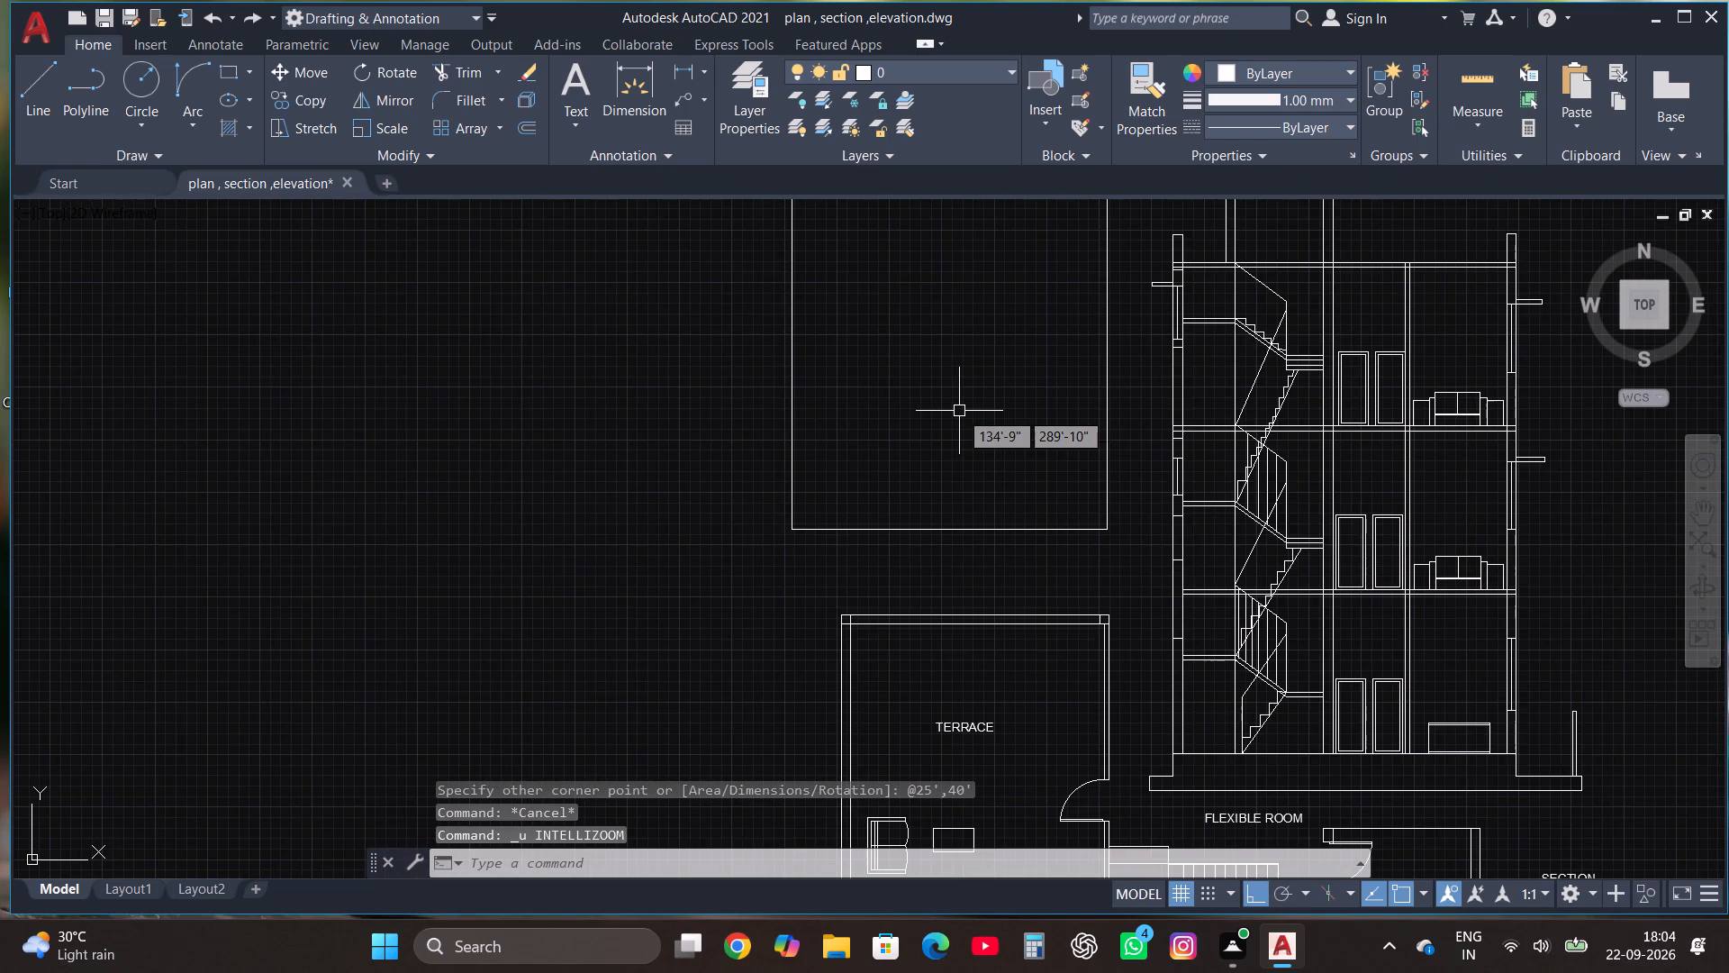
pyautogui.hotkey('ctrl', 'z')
# Draw a rectangle about 15' wide by 24' high beside the section, above the terrace plan.
pyautogui.click(221, 77)
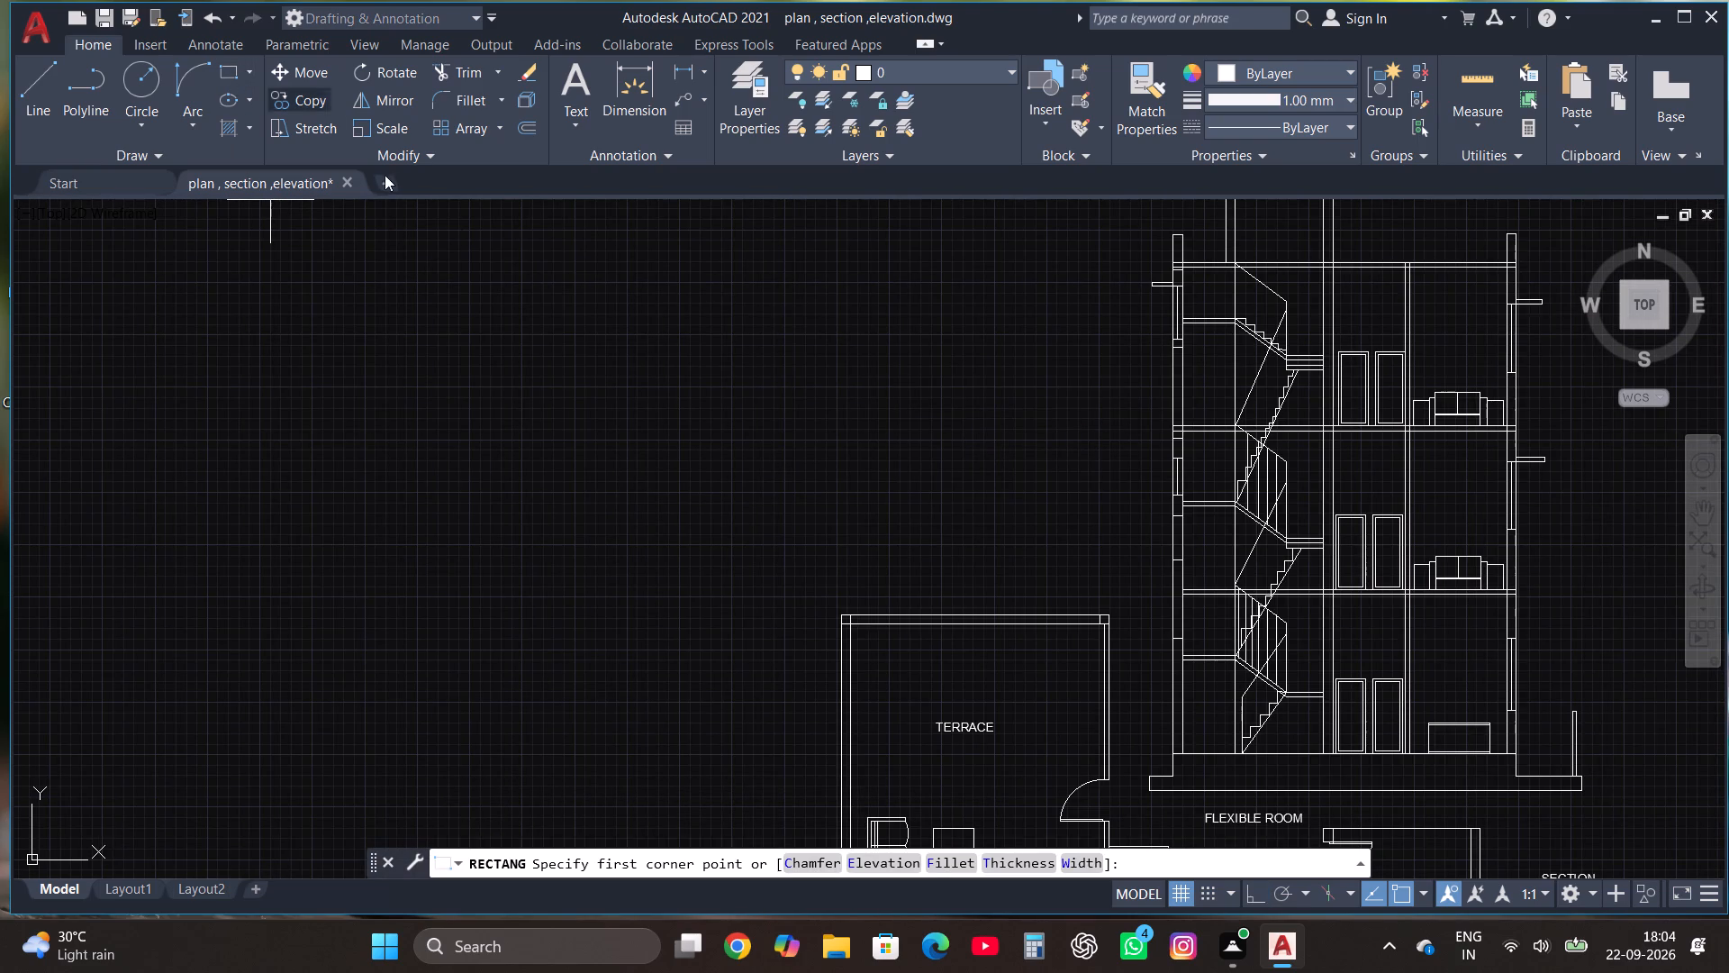
pyautogui.click(800, 496)
pyautogui.scroll(-2, 809, 492)
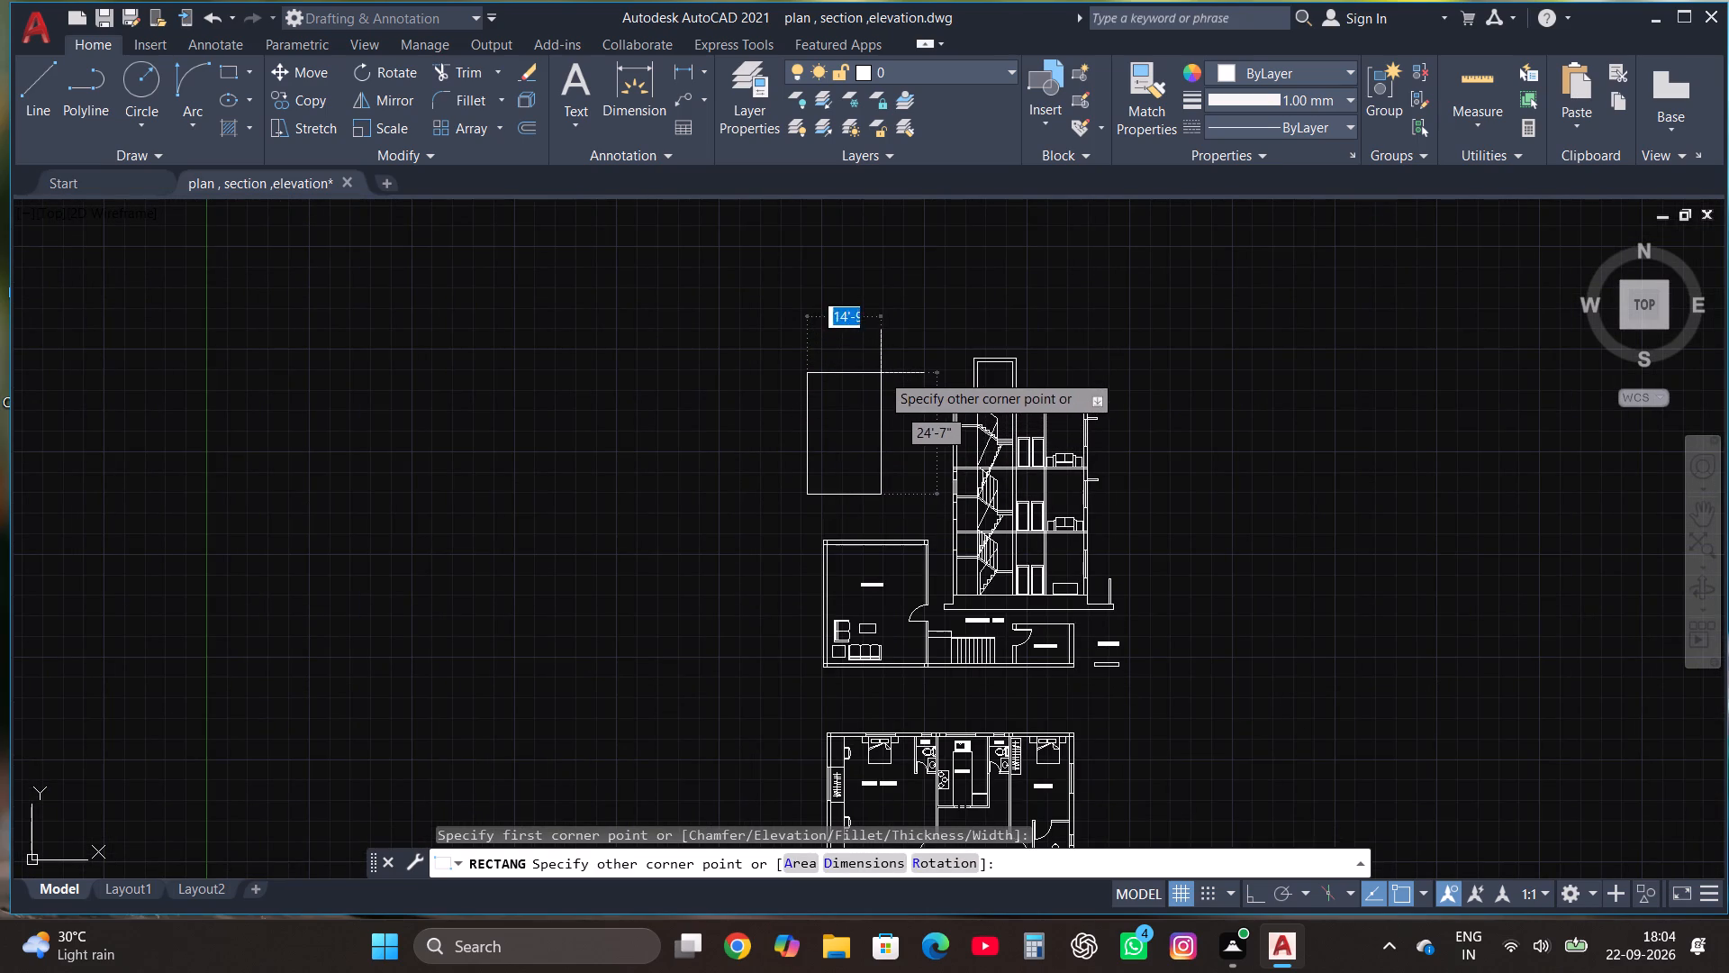
pyautogui.click(883, 375)
# Offset the new rectangle inward by 4.5' to form a smaller rectangle inside it.
pyautogui.scroll(2, 882, 411)
pyautogui.click(882, 411)
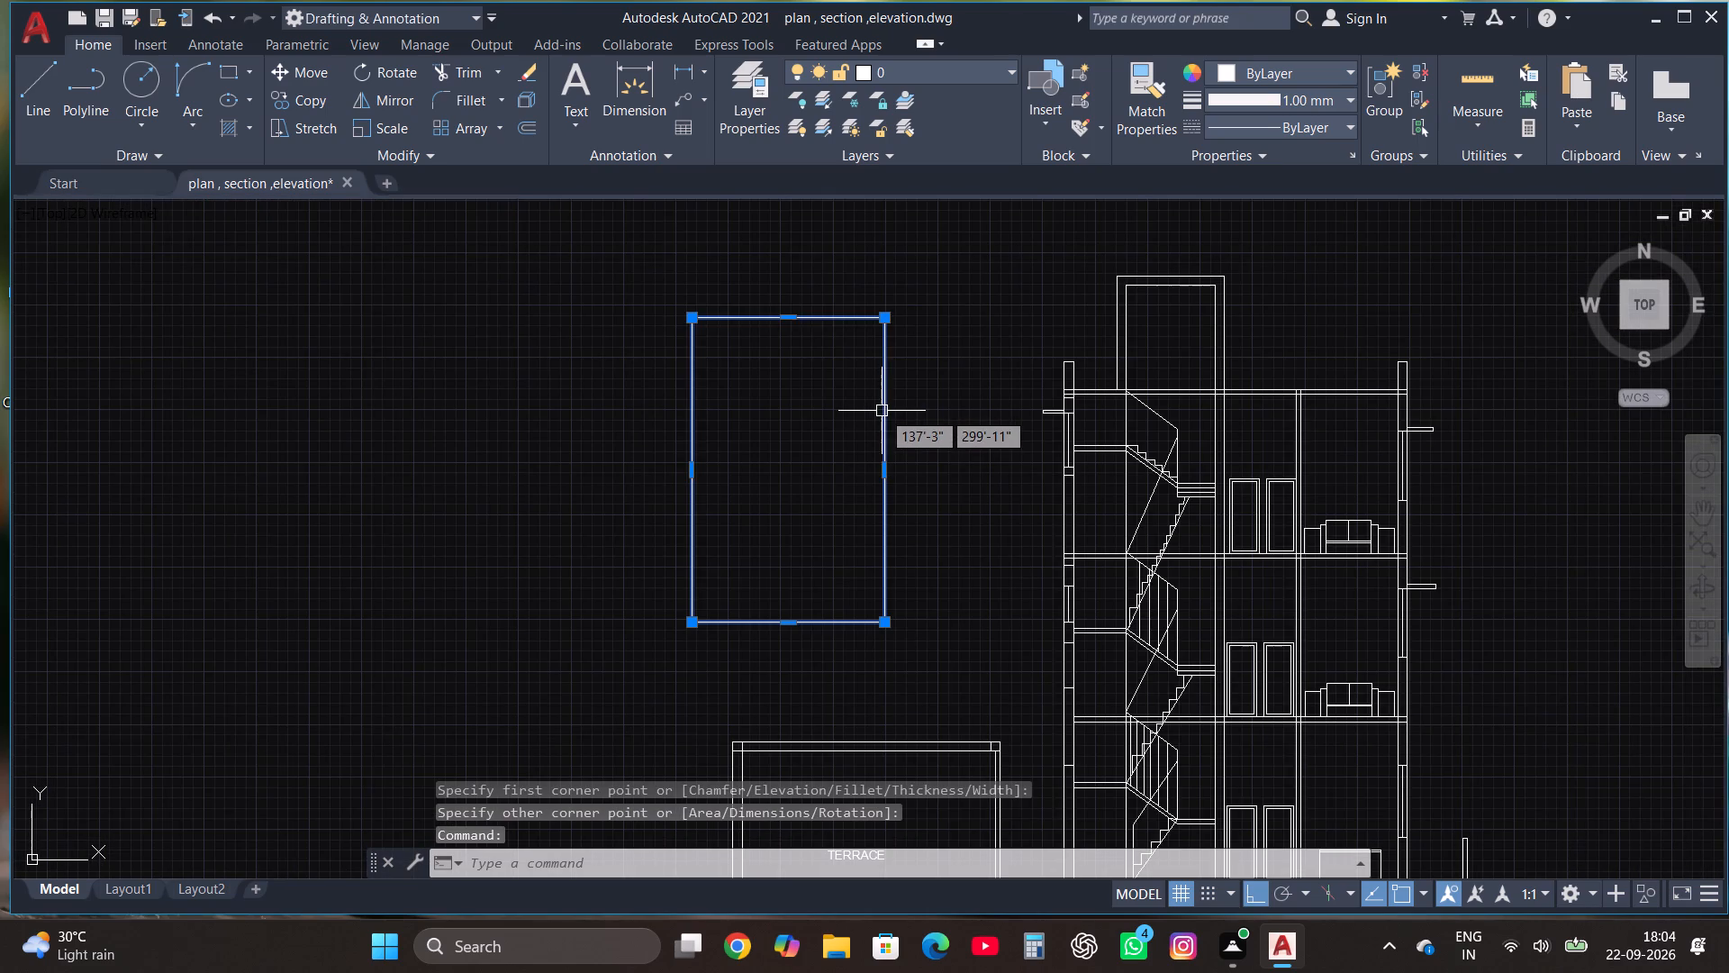
pyautogui.click(530, 129)
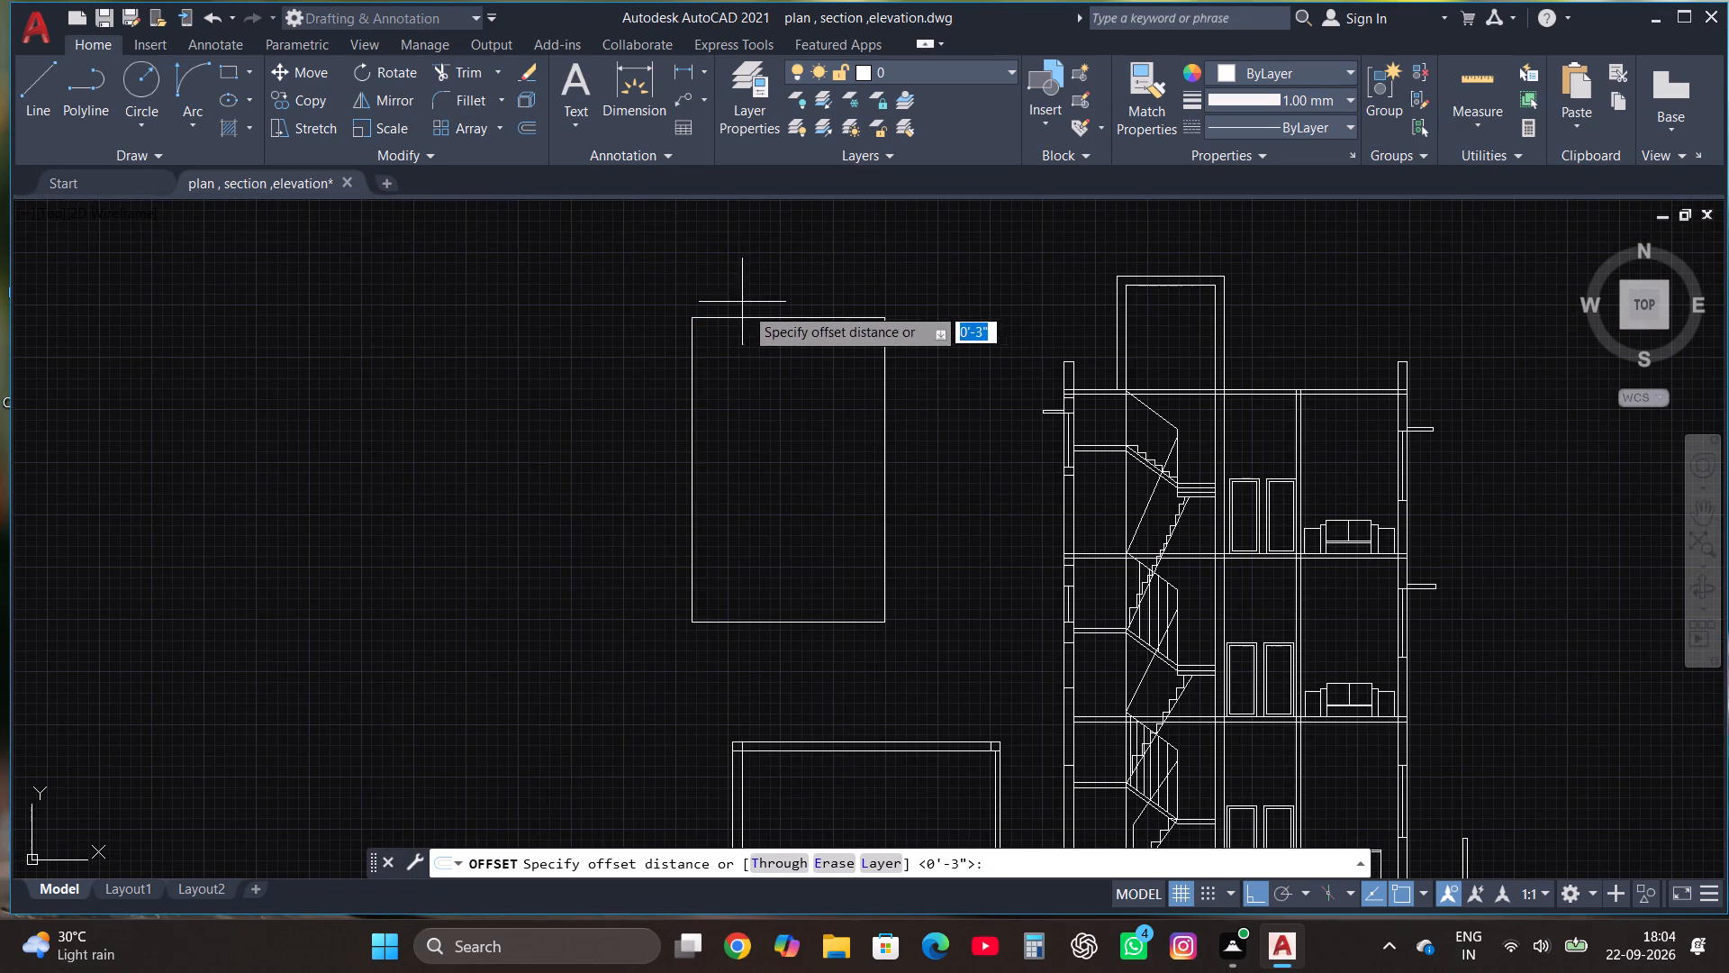
pyautogui.click(747, 311)
pyautogui.click(758, 352)
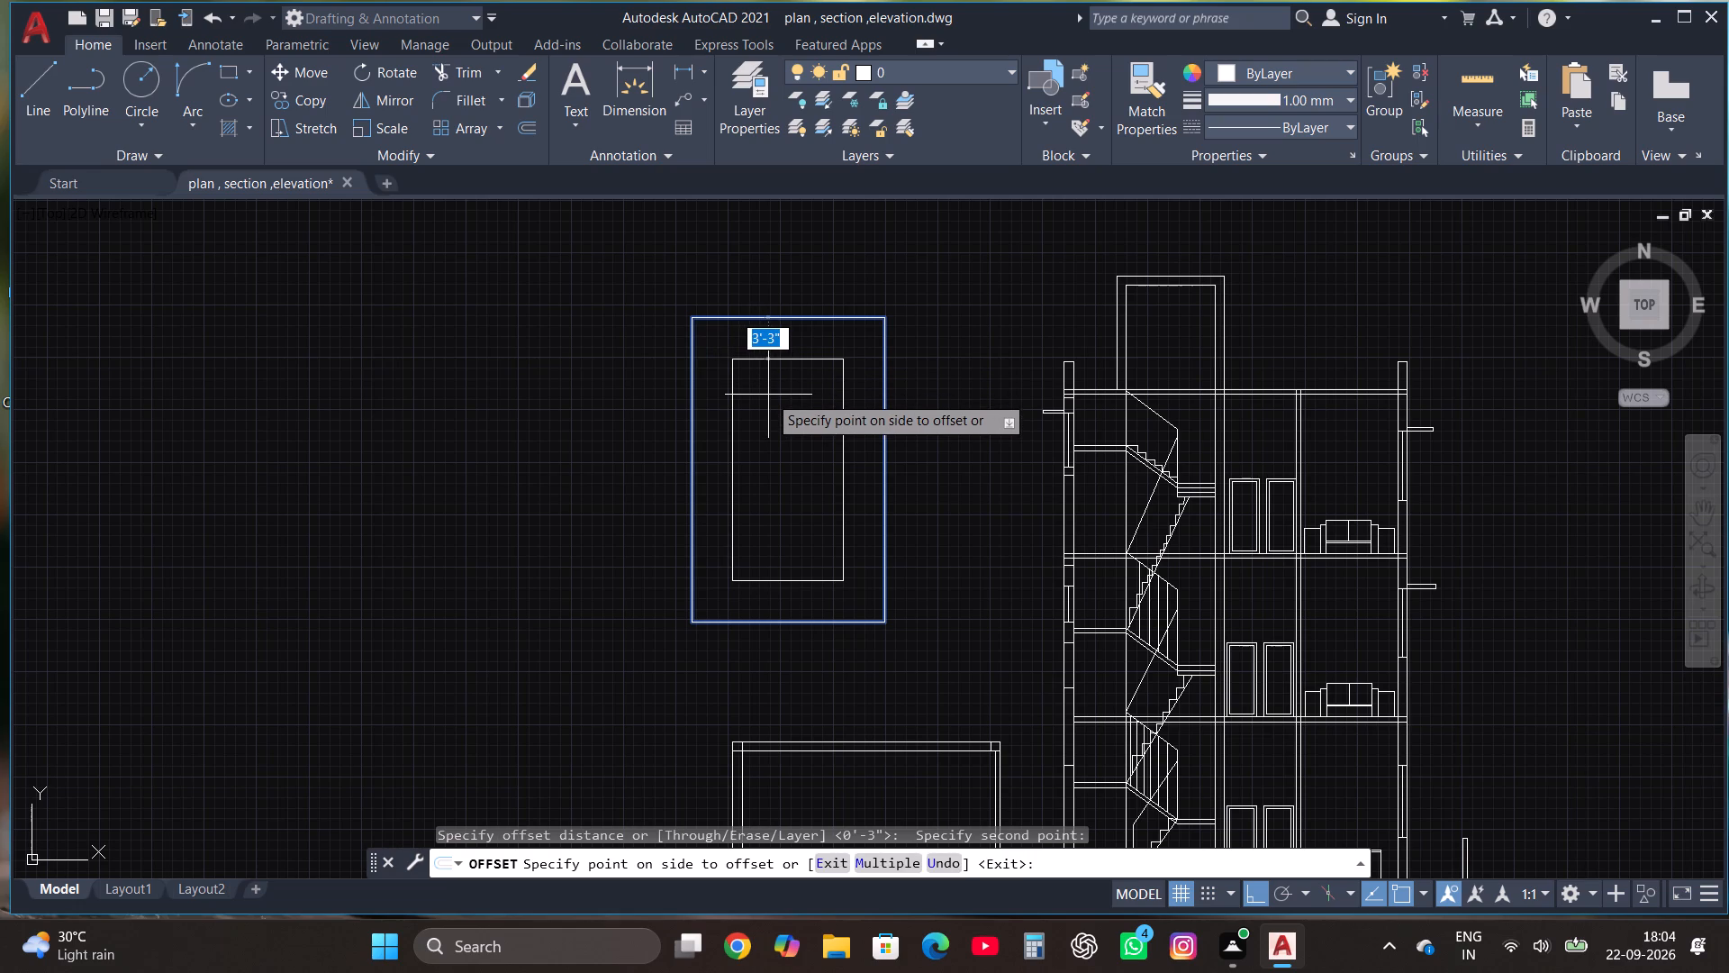
pyautogui.write("4.5'")
pyautogui.press('Return')
pyautogui.press('Escape')
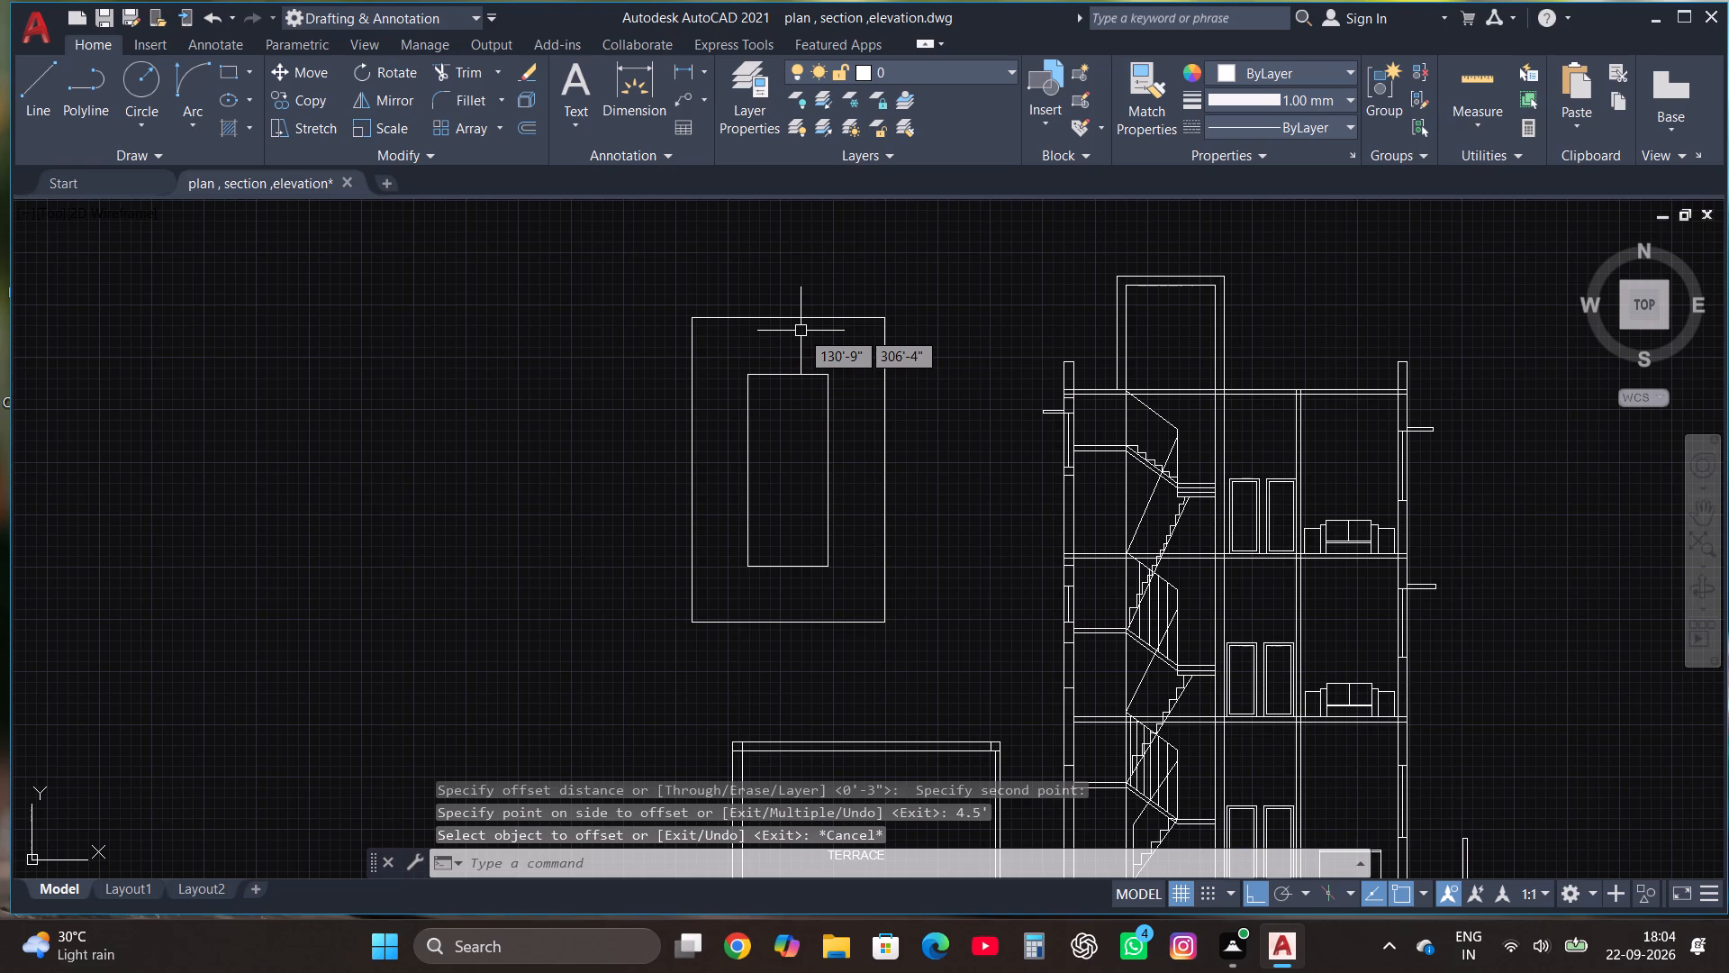
# Copy the adjacent kitchen and bedroom doors from the lowest plan to the empty space beside the nested rectangles, with Ortho off.
pyautogui.scroll(-3, 846, 499)
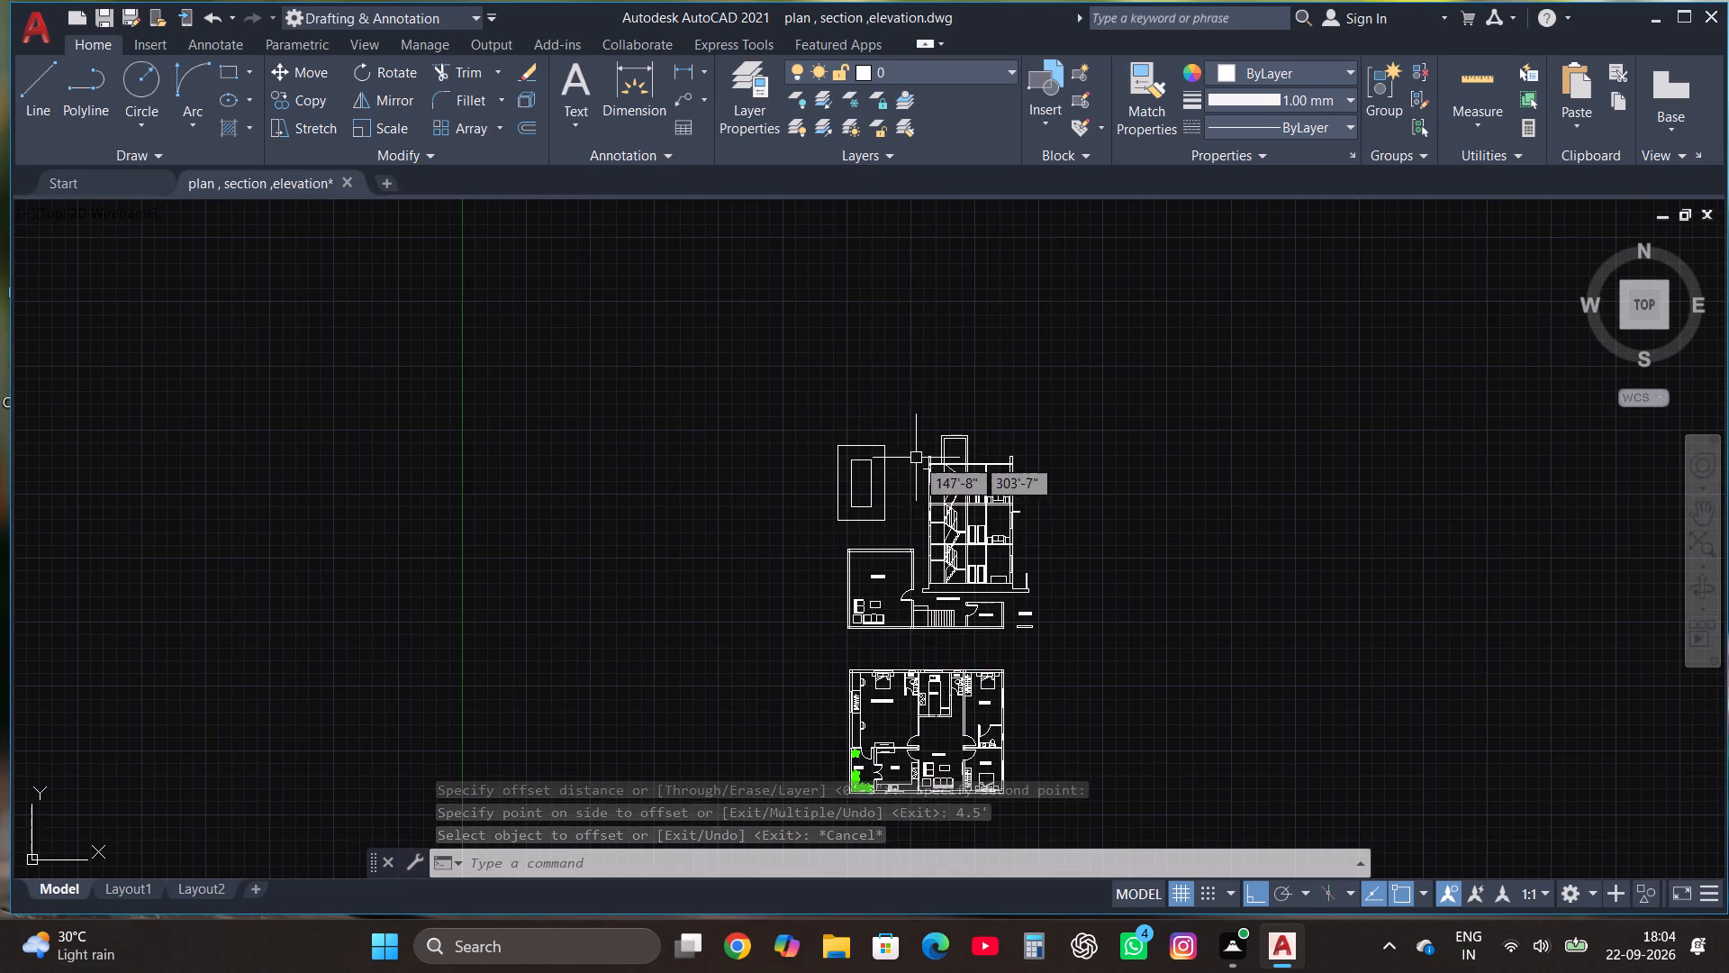
pyautogui.scroll(3, 899, 684)
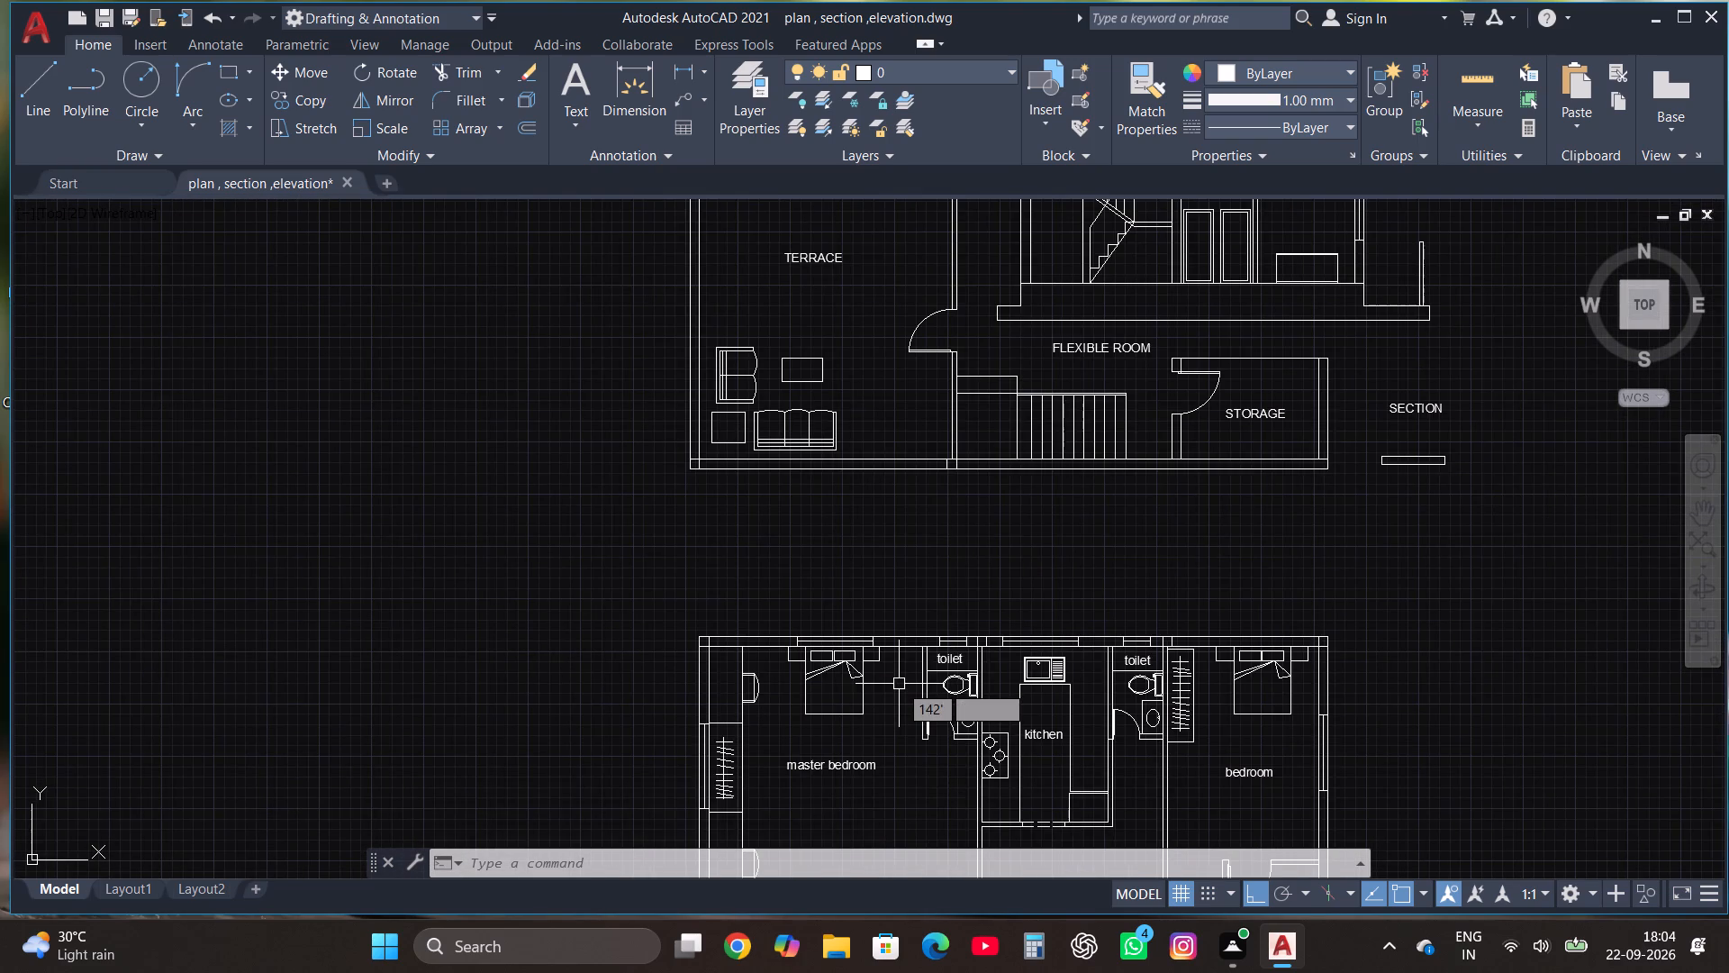
pyautogui.scroll(-2, 946, 529)
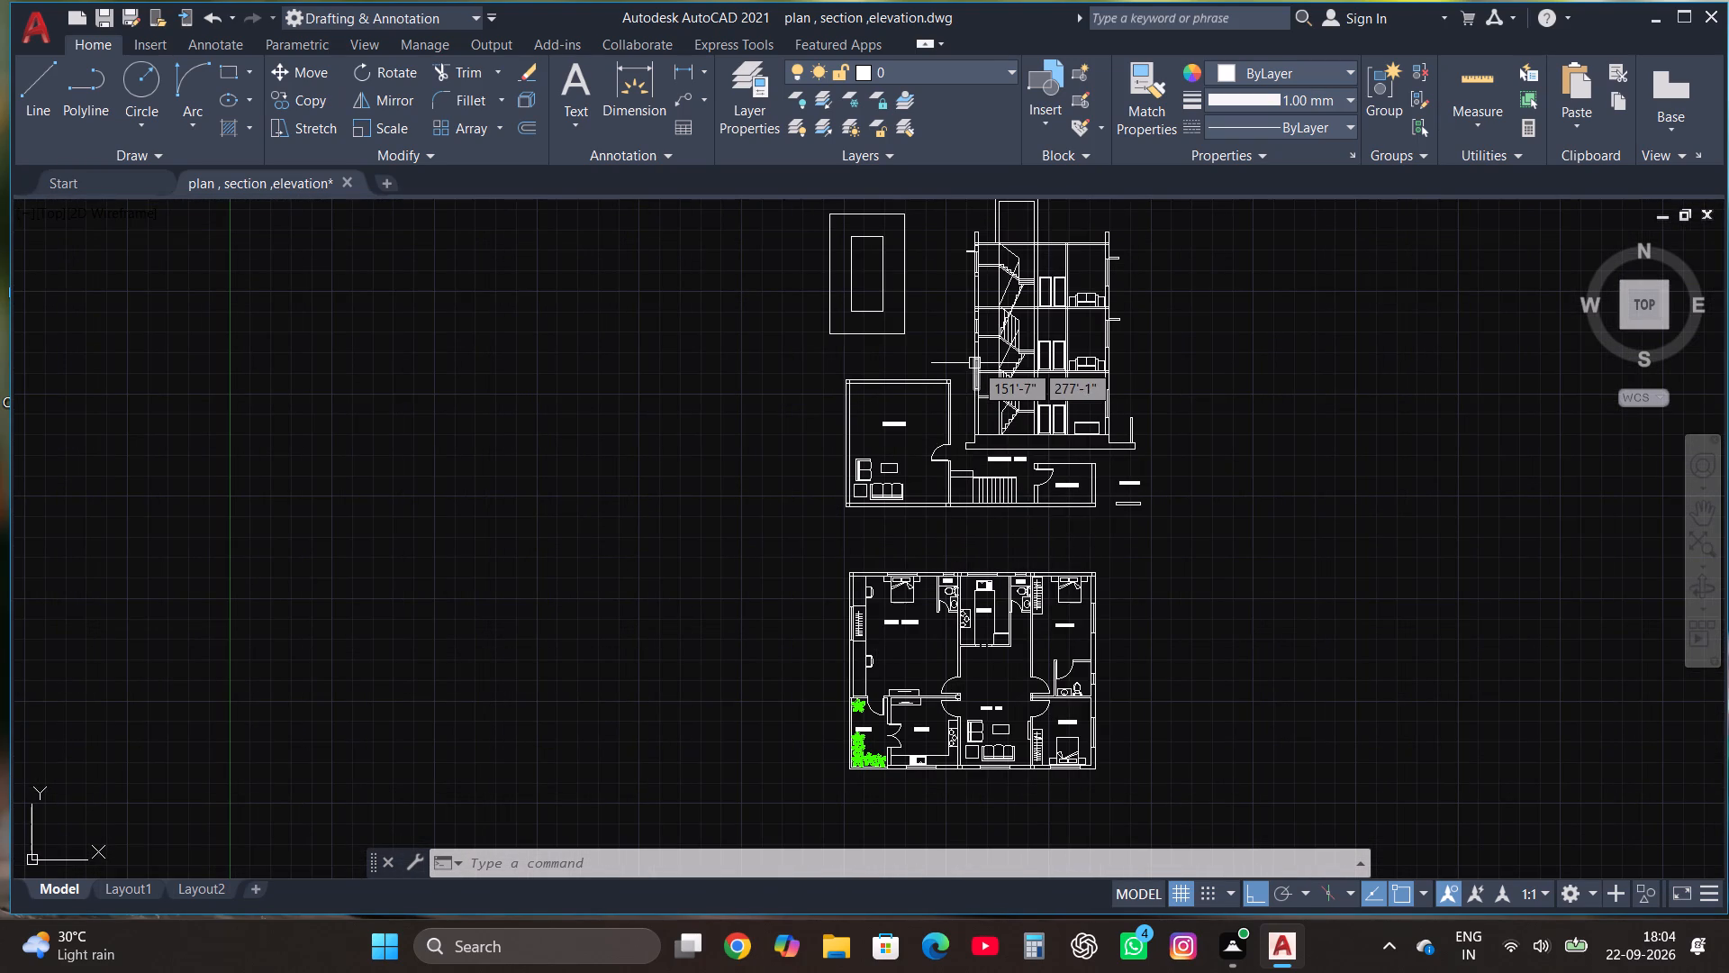
pyautogui.scroll(-1, 981, 363)
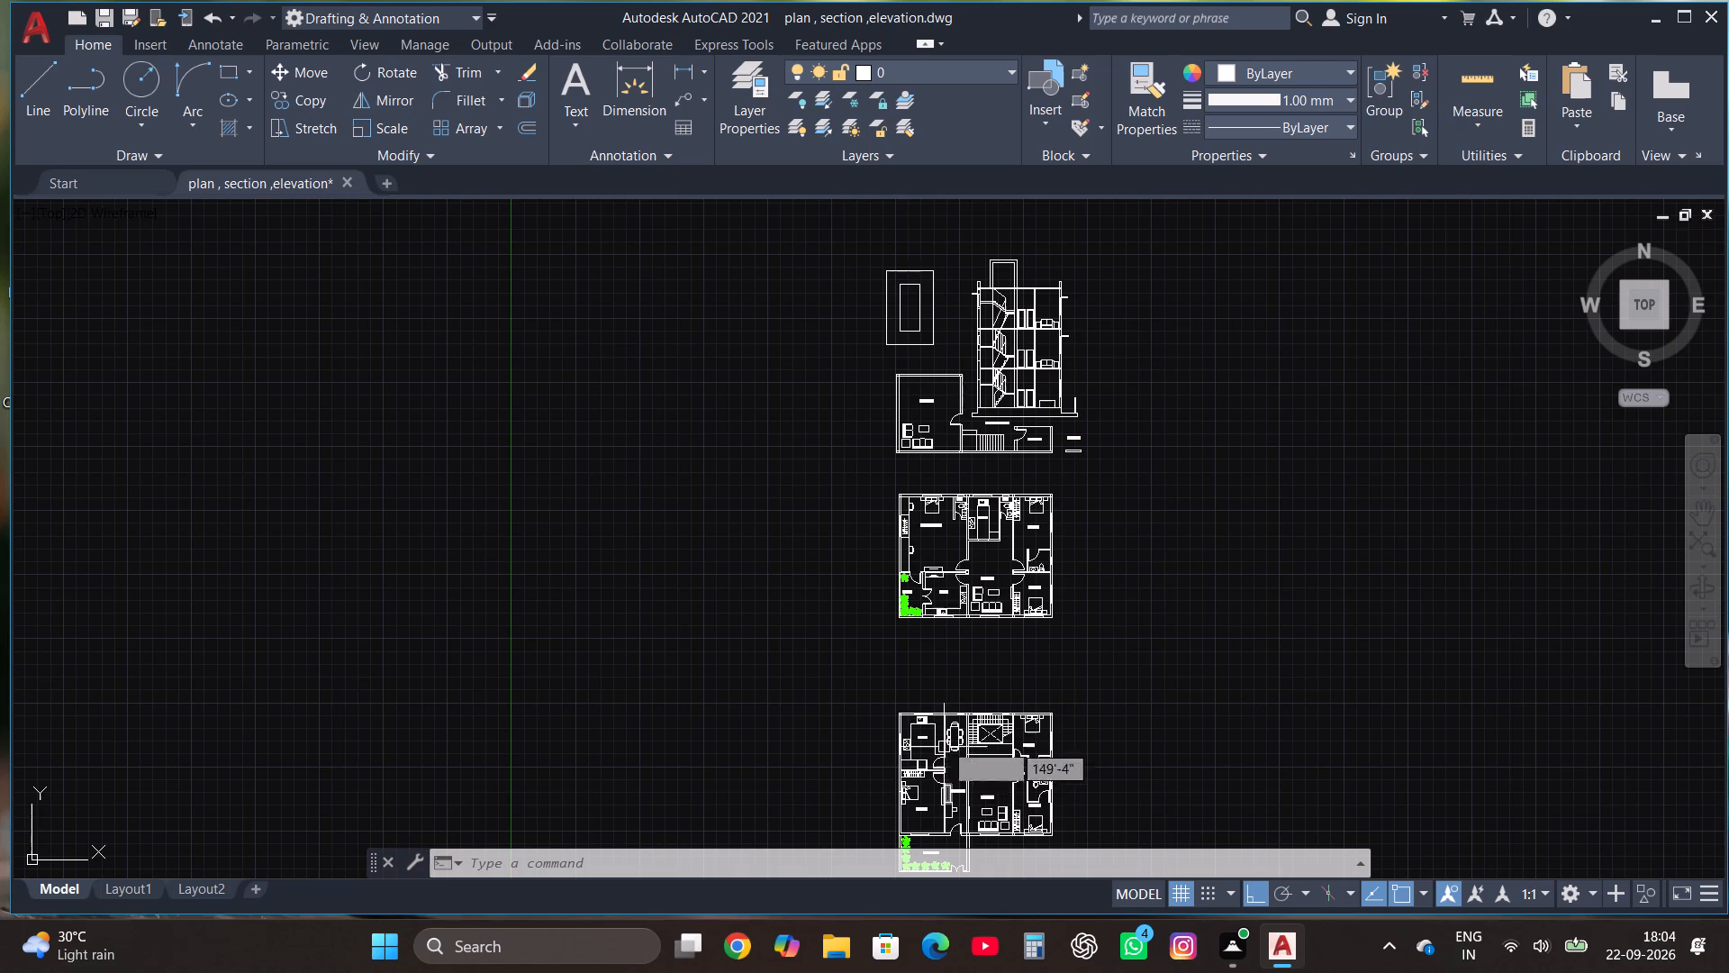
pyautogui.scroll(3, 934, 807)
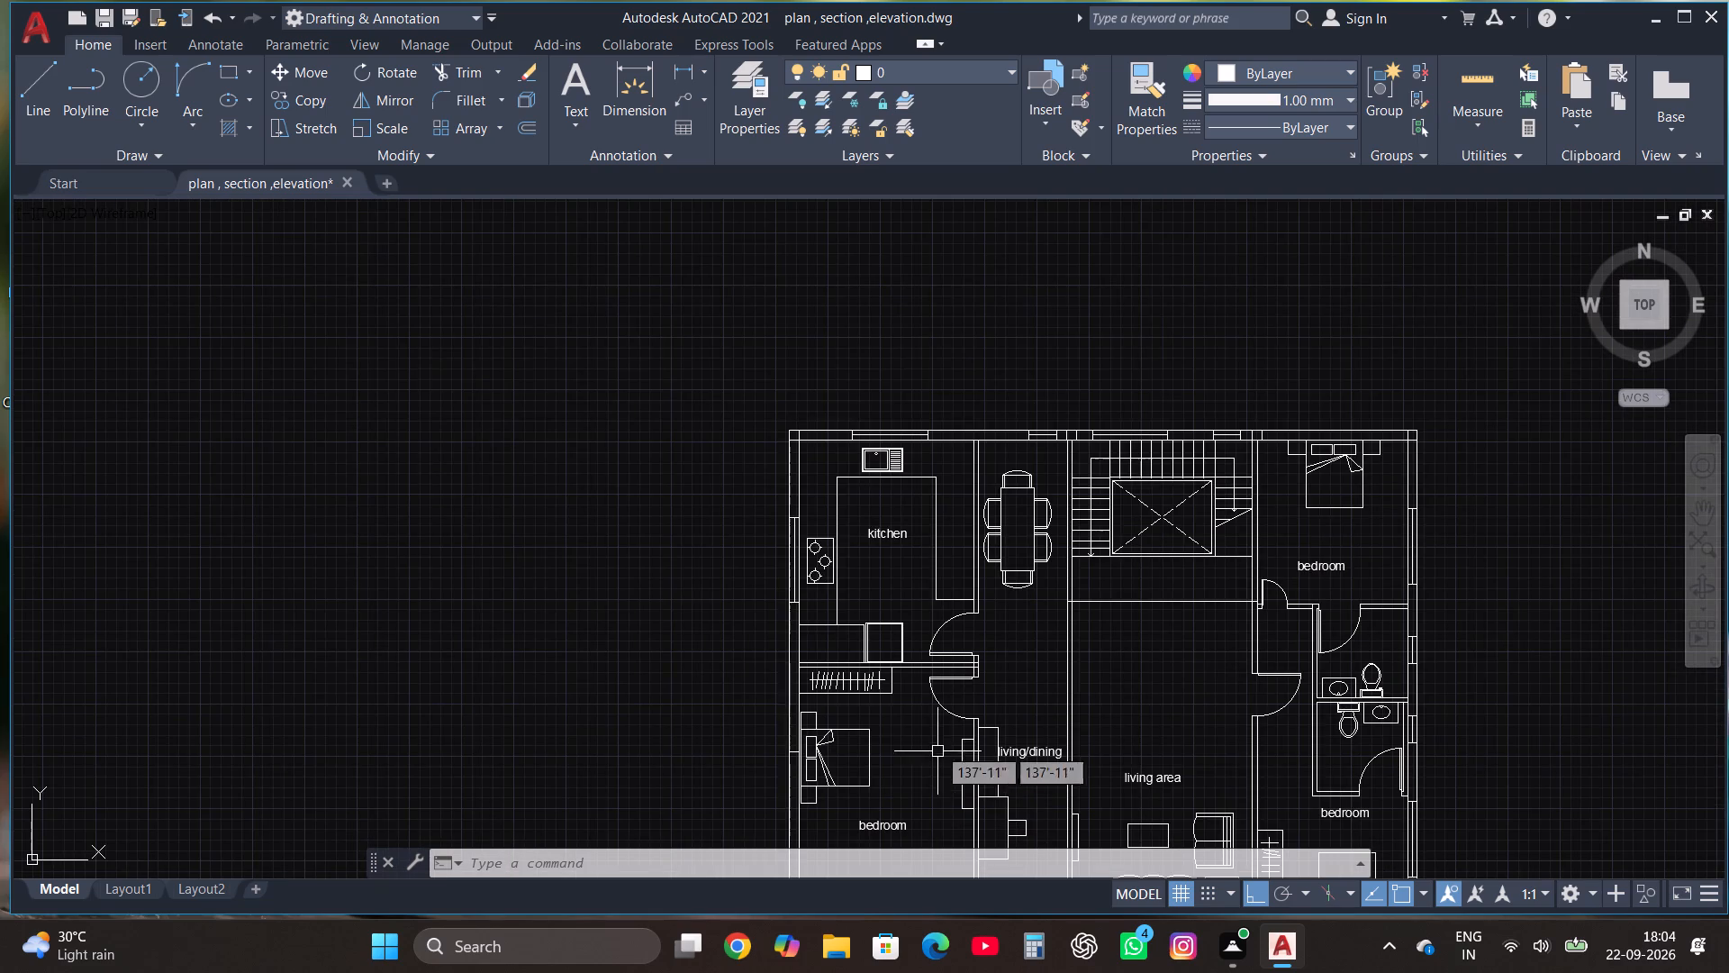
pyautogui.click(936, 742)
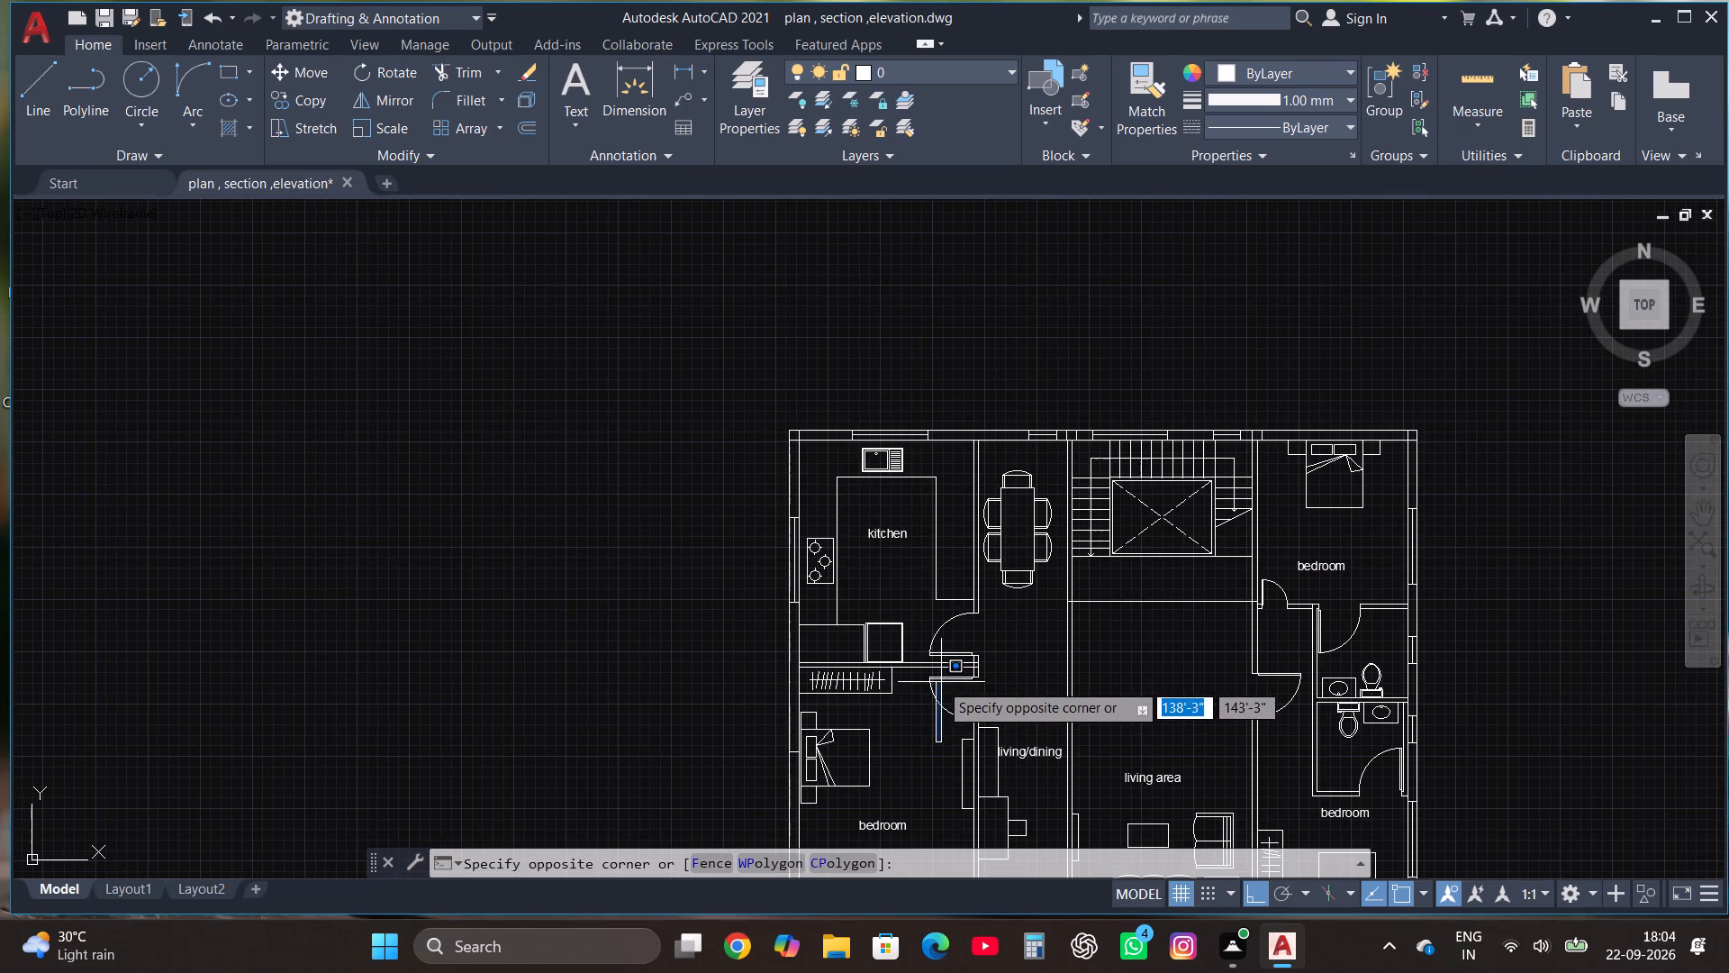
pyautogui.click(939, 682)
pyautogui.click(937, 673)
pyautogui.click(937, 635)
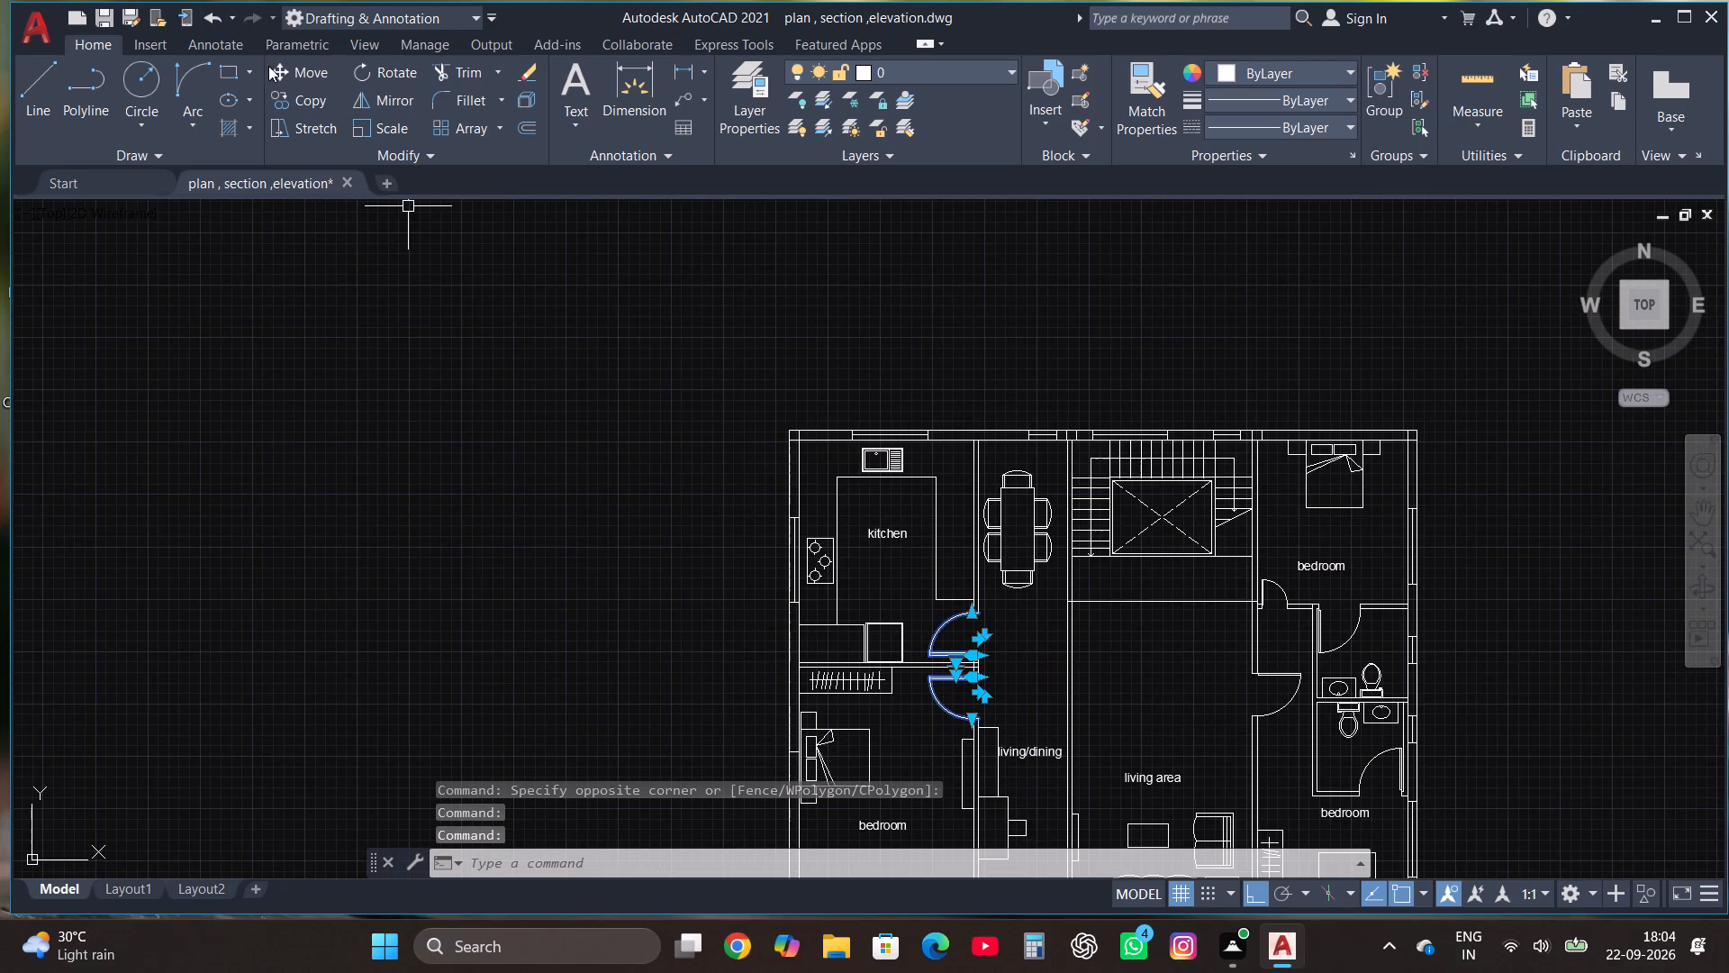
pyautogui.click(314, 100)
pyautogui.click(966, 675)
pyautogui.scroll(-3, 944, 728)
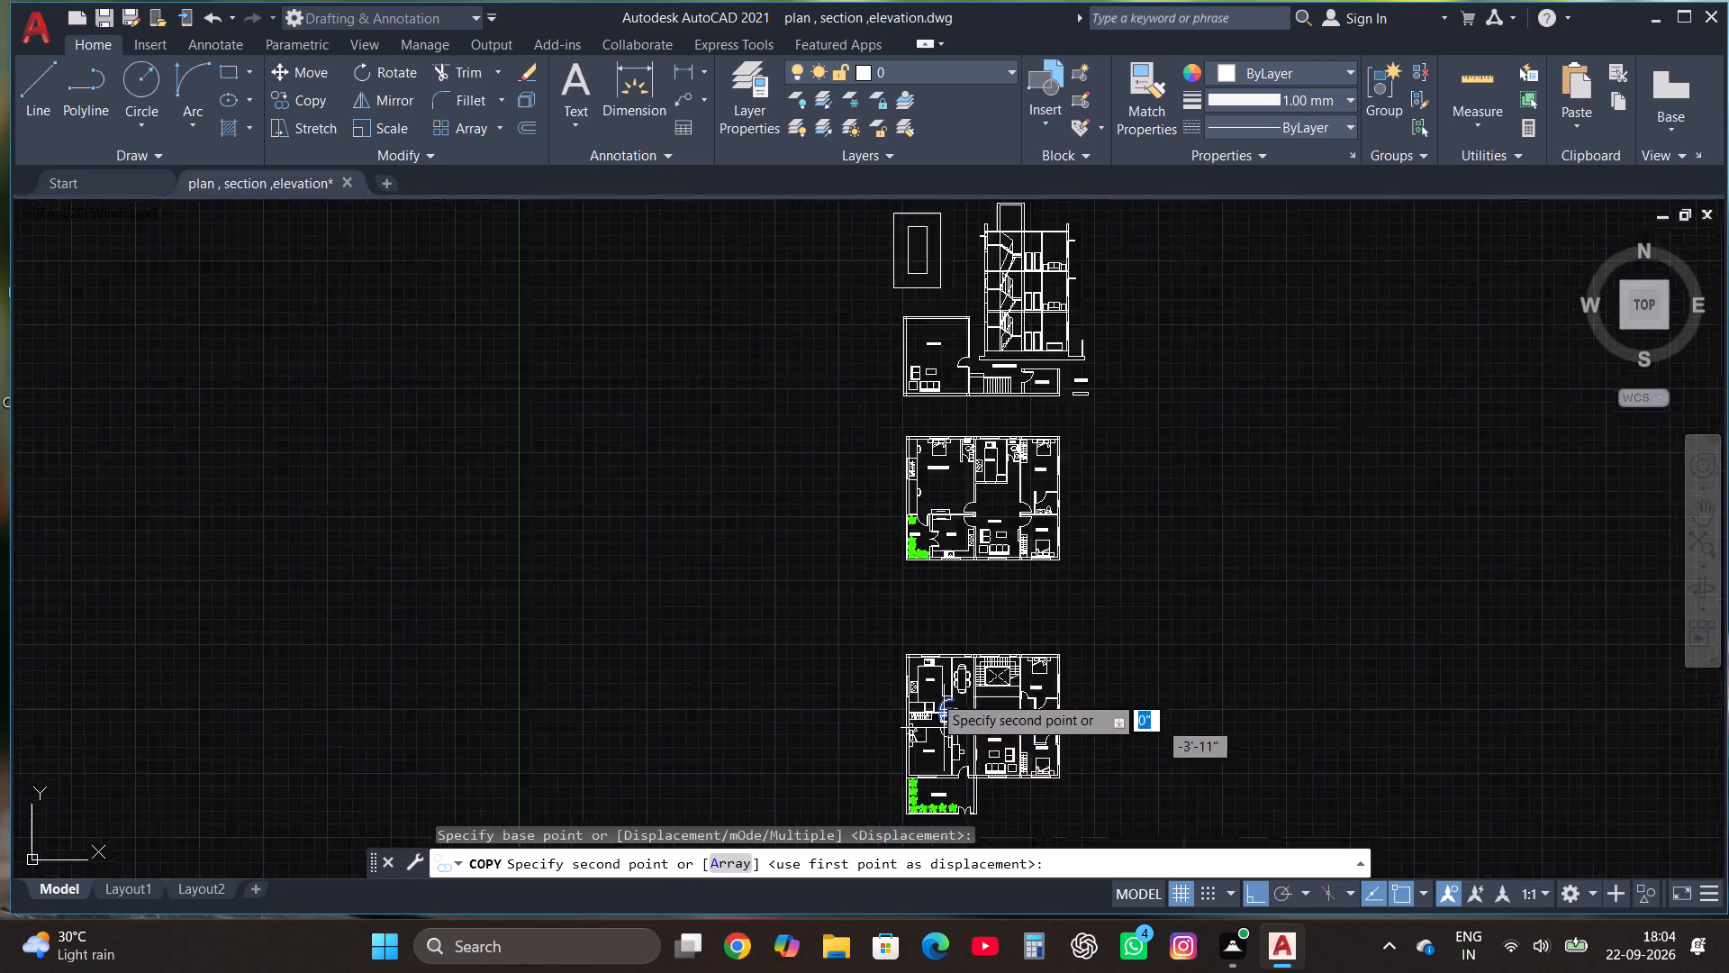
pyautogui.scroll(-1, 787, 592)
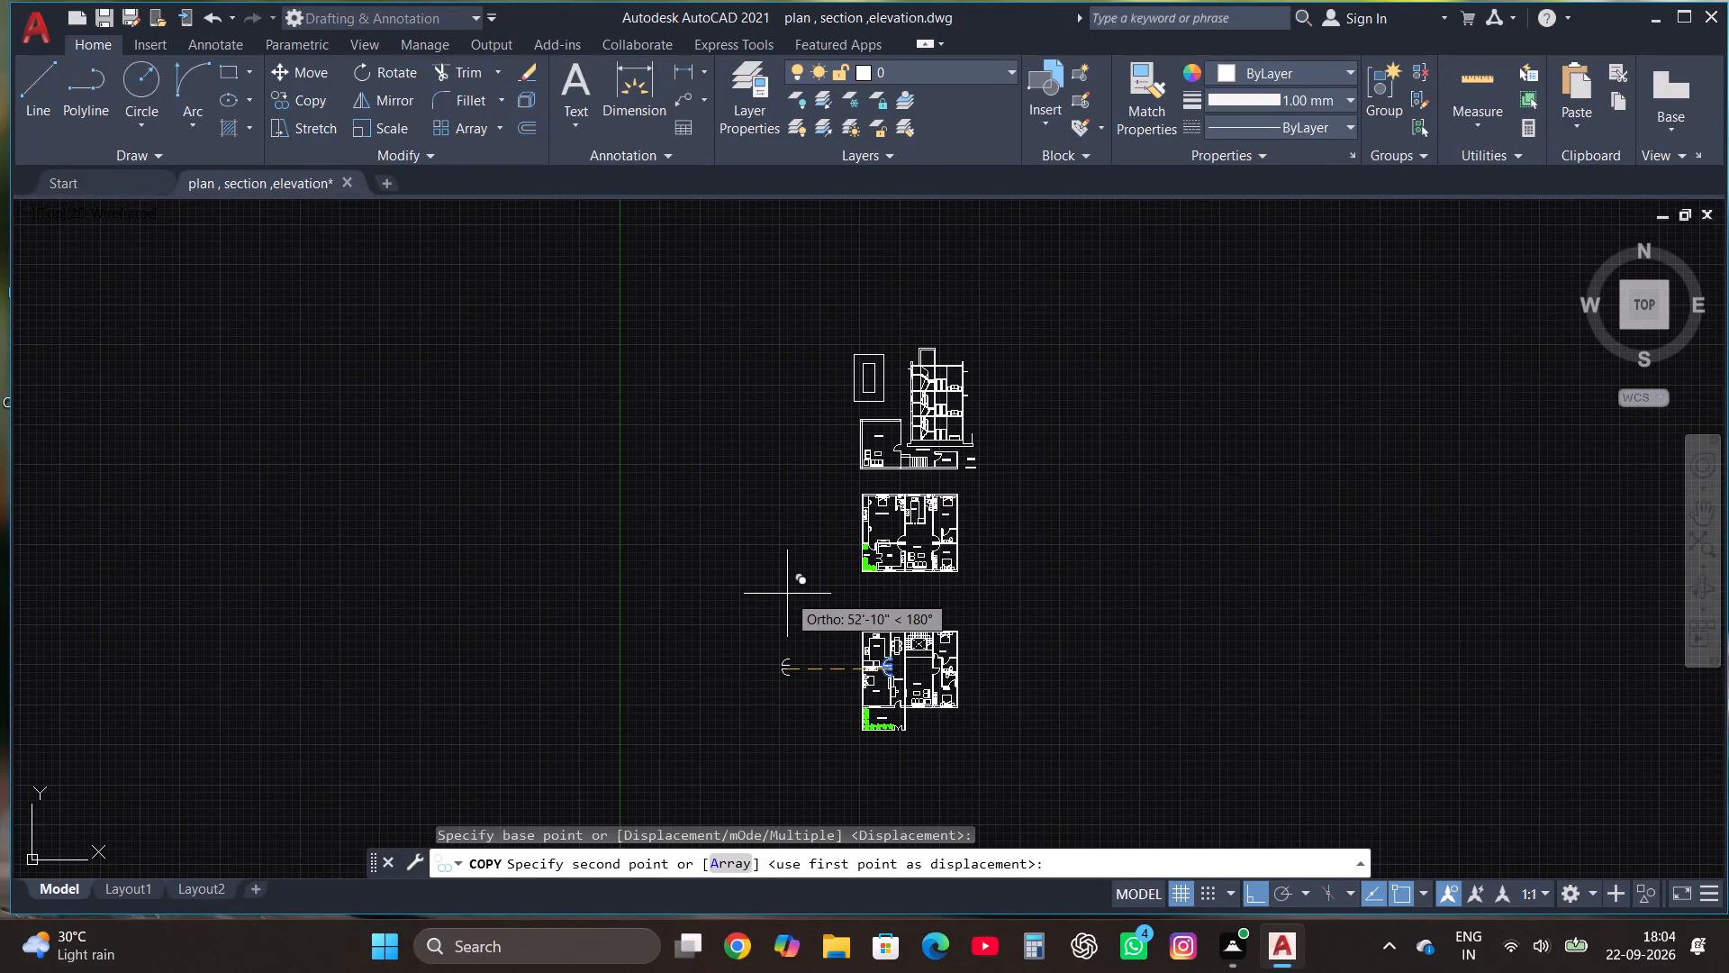
pyautogui.press('F8')
pyautogui.scroll(2, 812, 326)
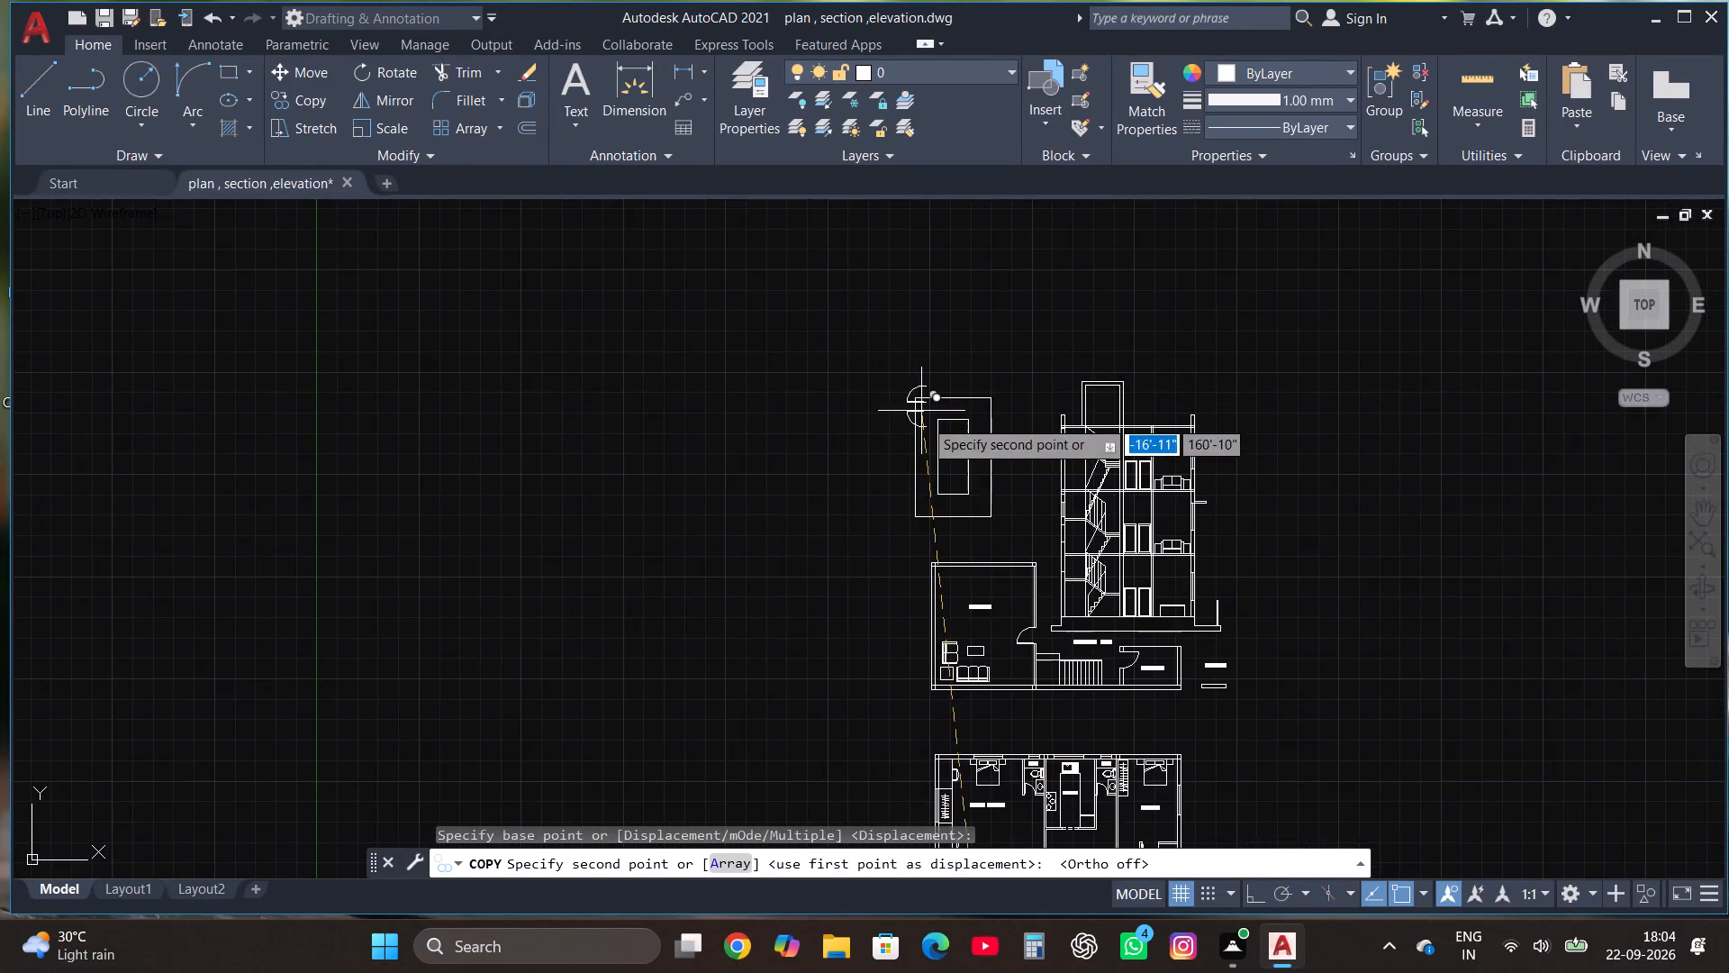
pyautogui.scroll(2, 862, 417)
pyautogui.click(858, 432)
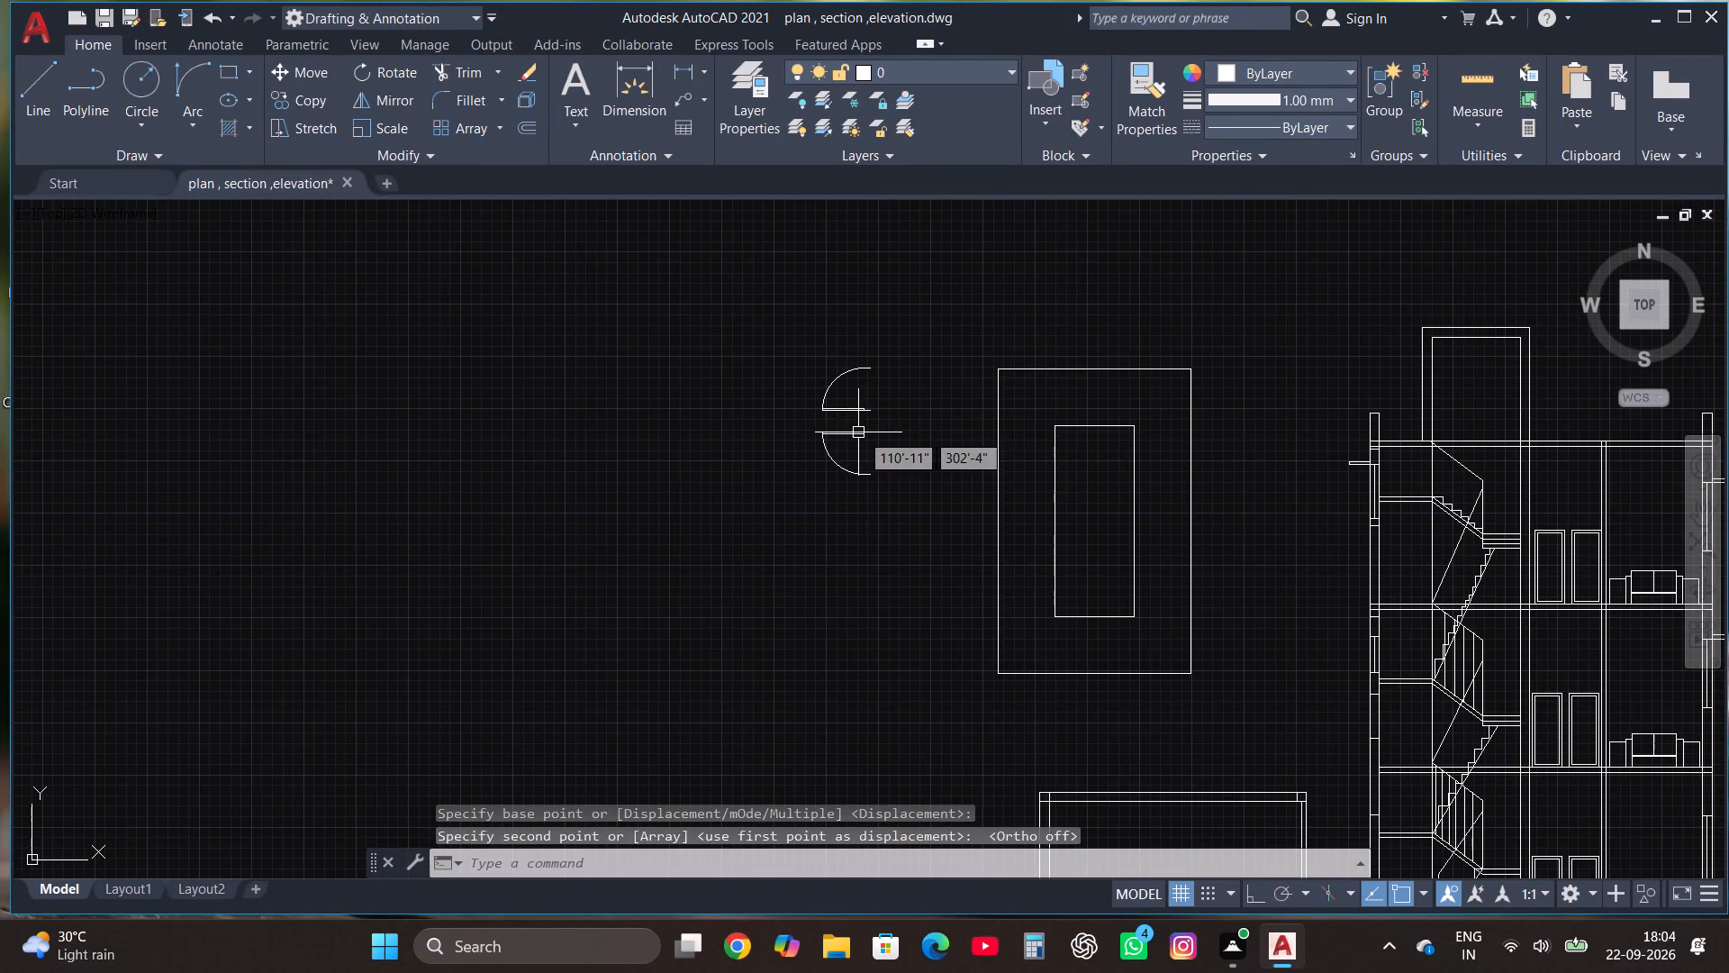
# Move the copied upper door below the other one so their swing arcs meet as a double door.
pyautogui.click(855, 408)
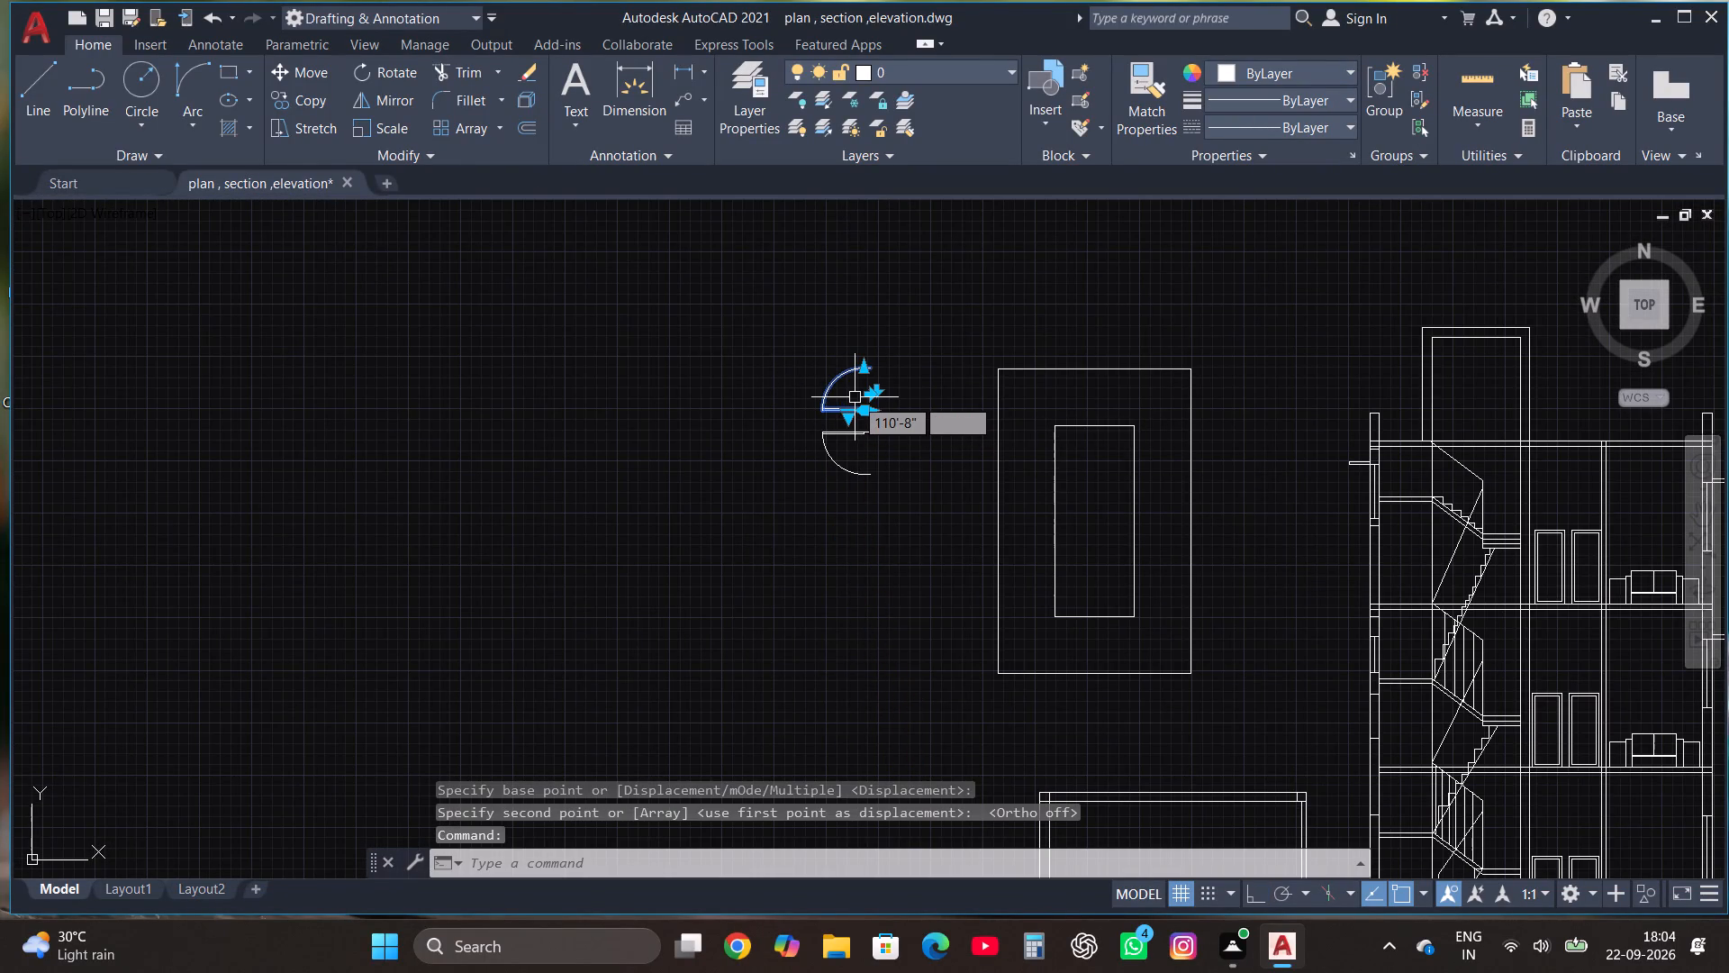
pyautogui.click(298, 79)
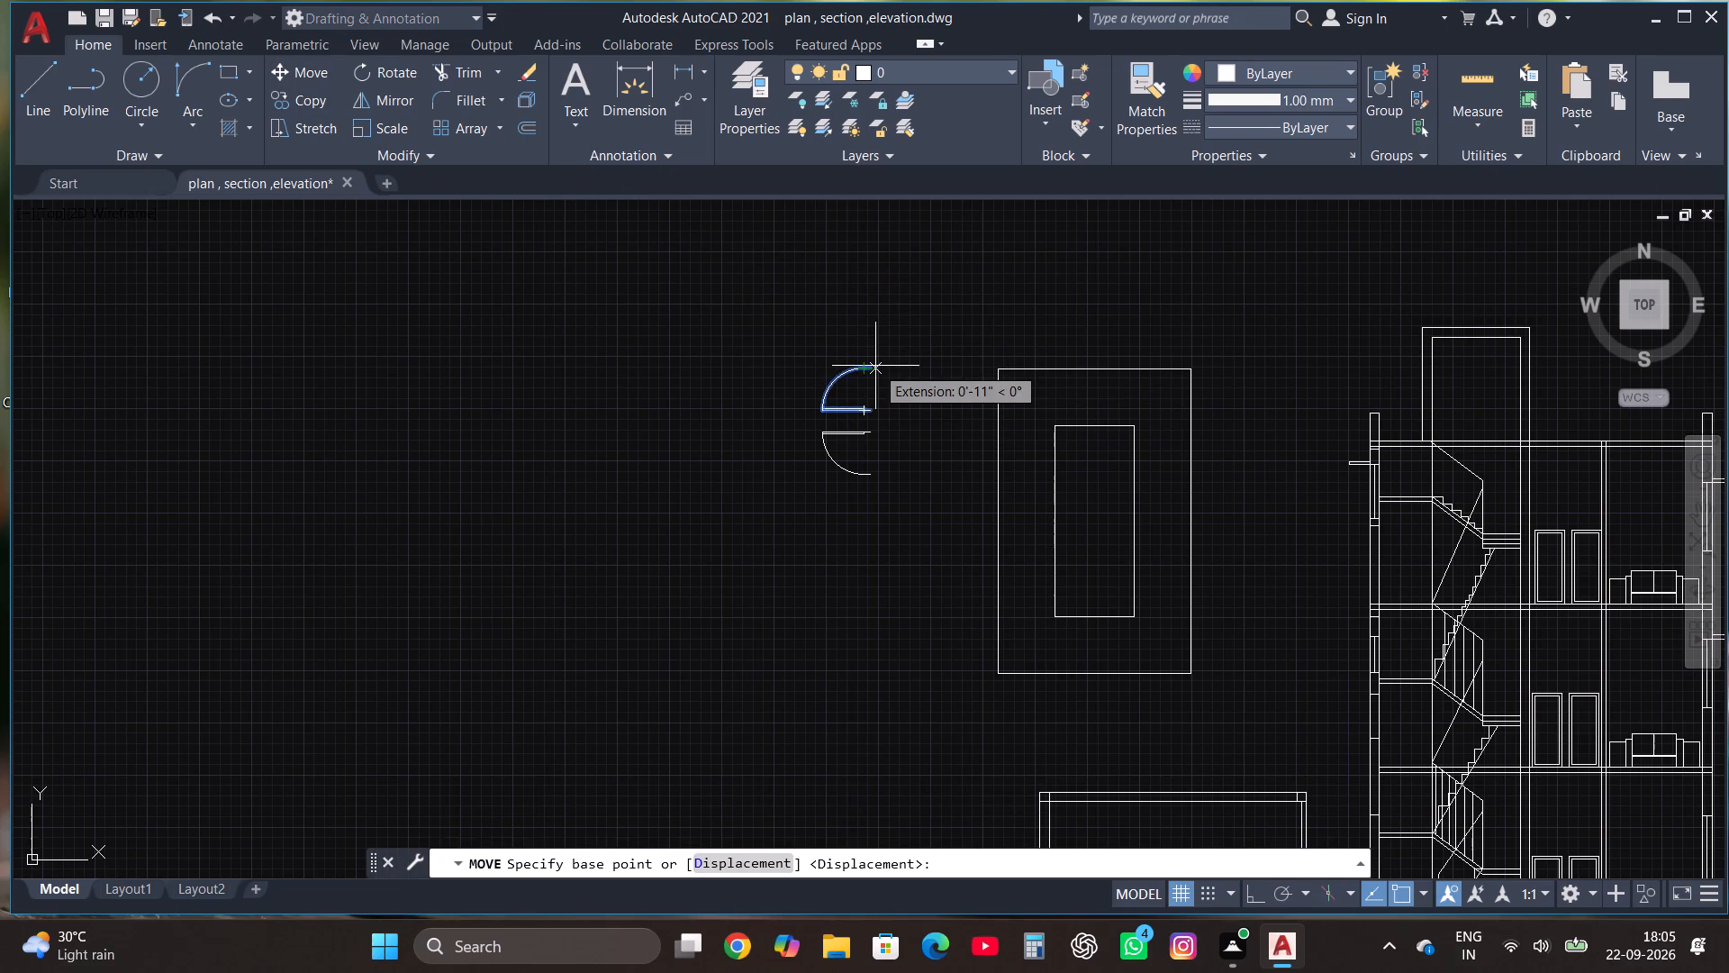
pyautogui.click(870, 371)
pyautogui.click(866, 477)
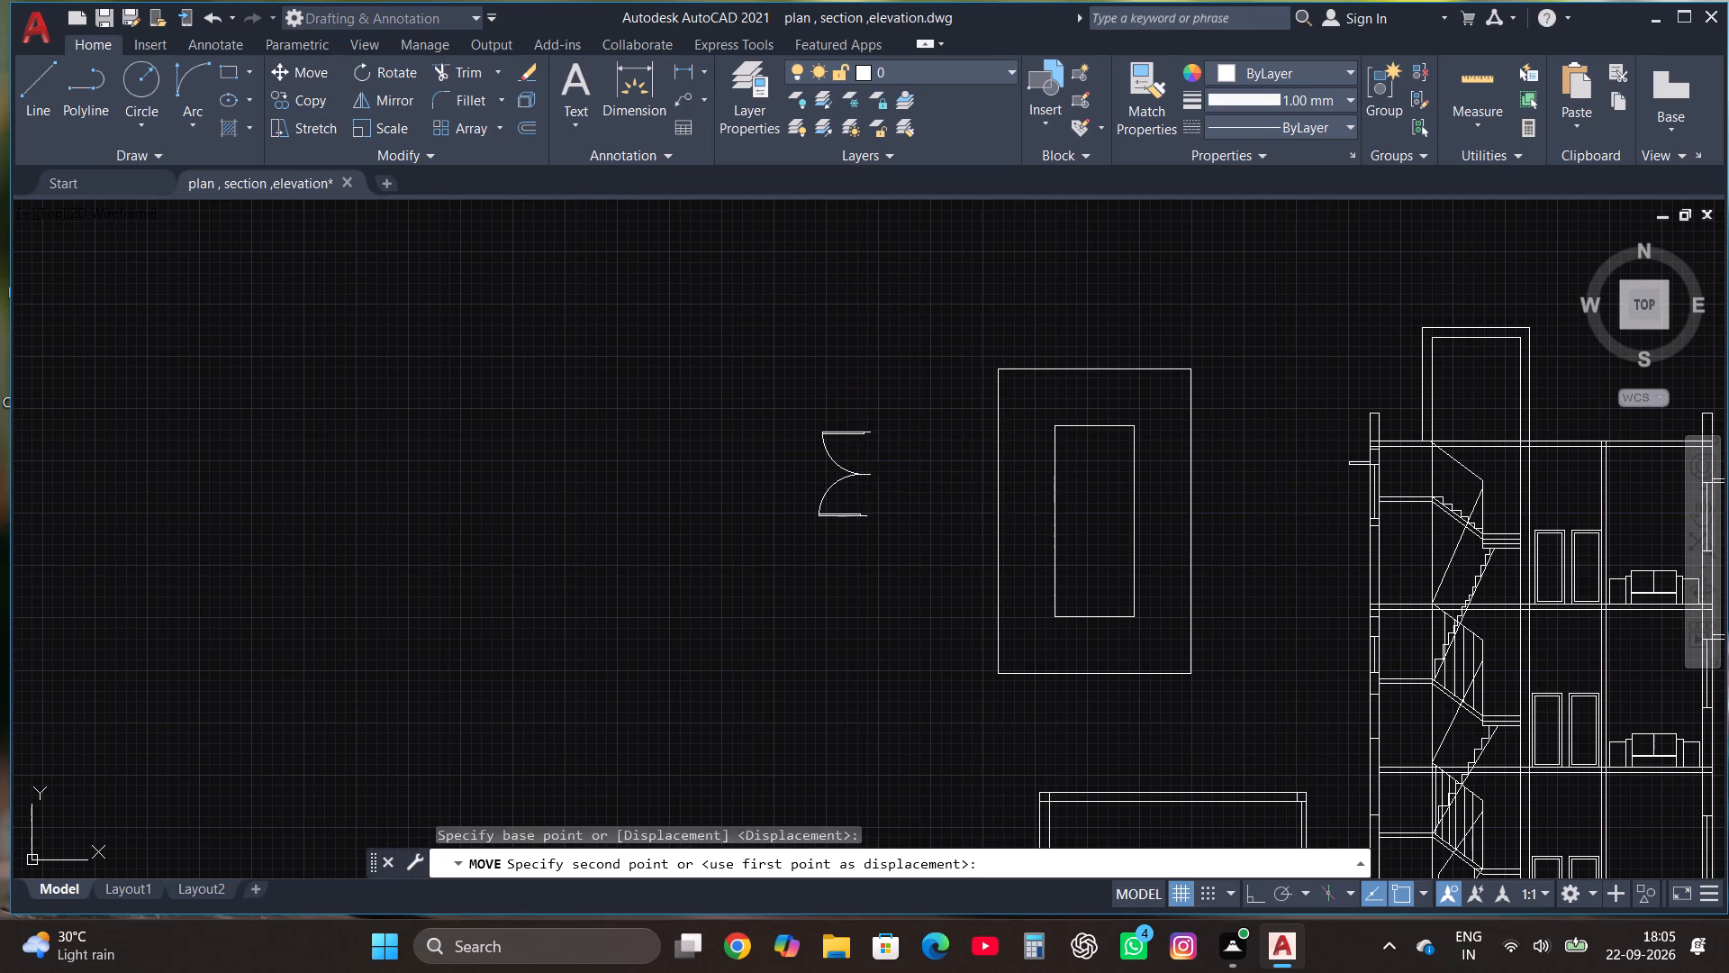
pyautogui.press('Escape')
# Rotate the assembled double door by 270° with Ortho on.
pyautogui.click(795, 548)
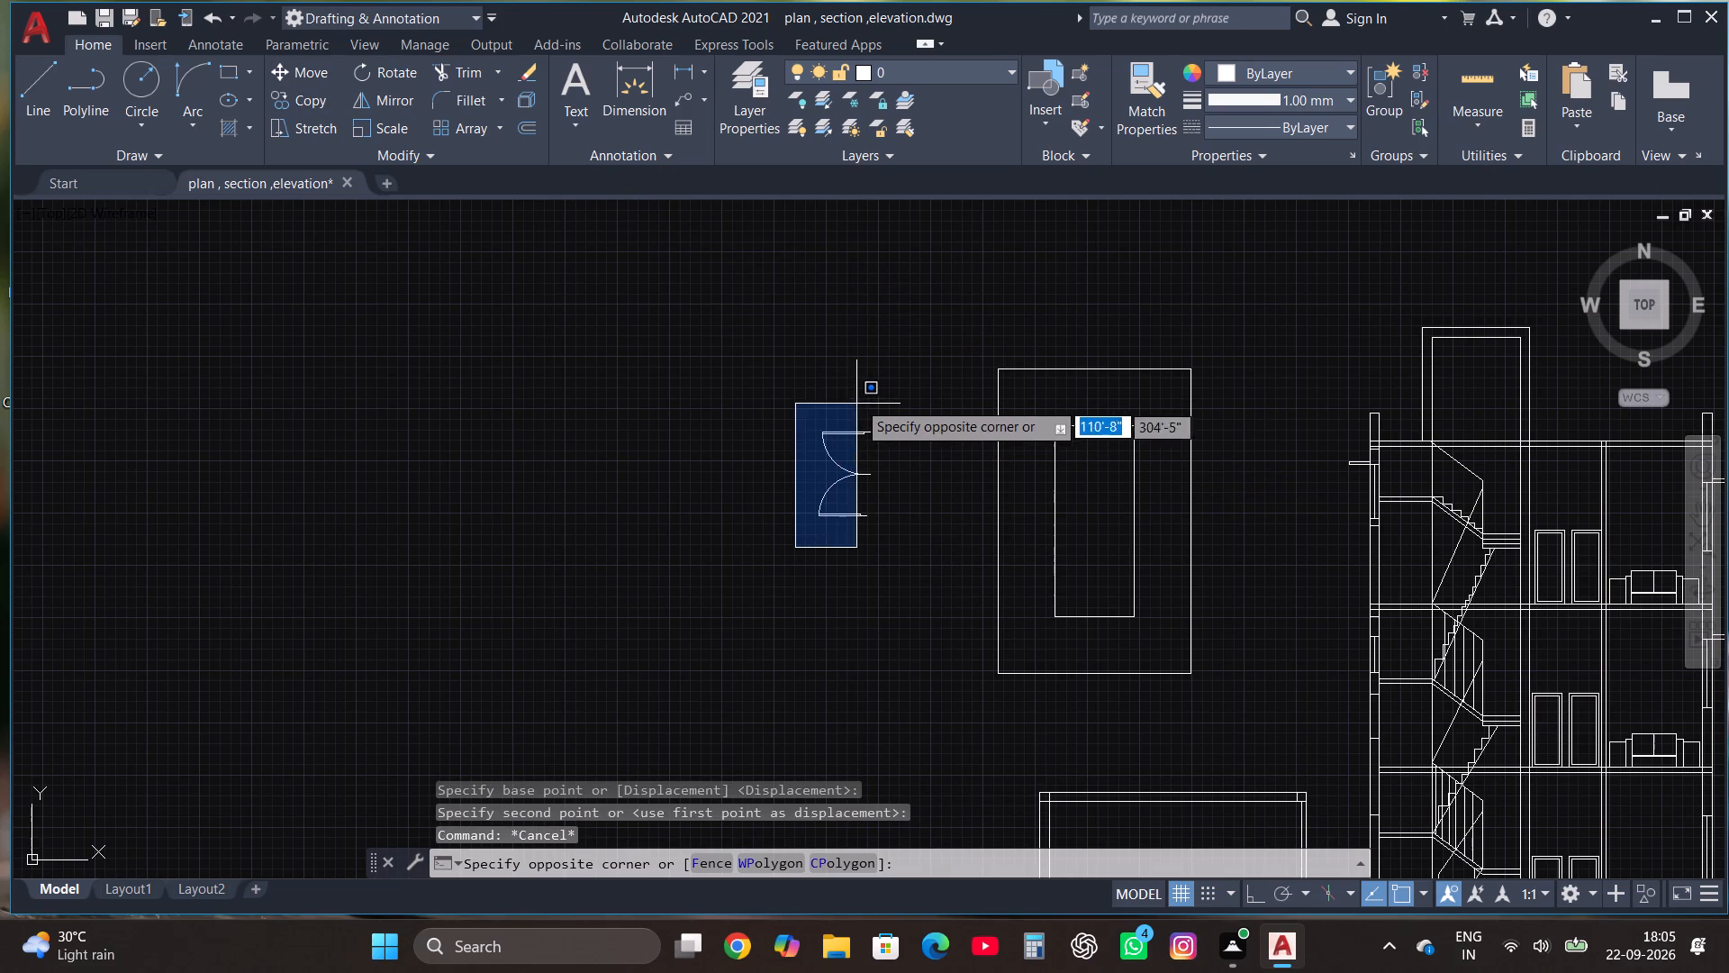
pyautogui.click(859, 399)
pyautogui.moveTo(911, 546); pyautogui.dragTo(883, 499)
pyautogui.click(806, 378)
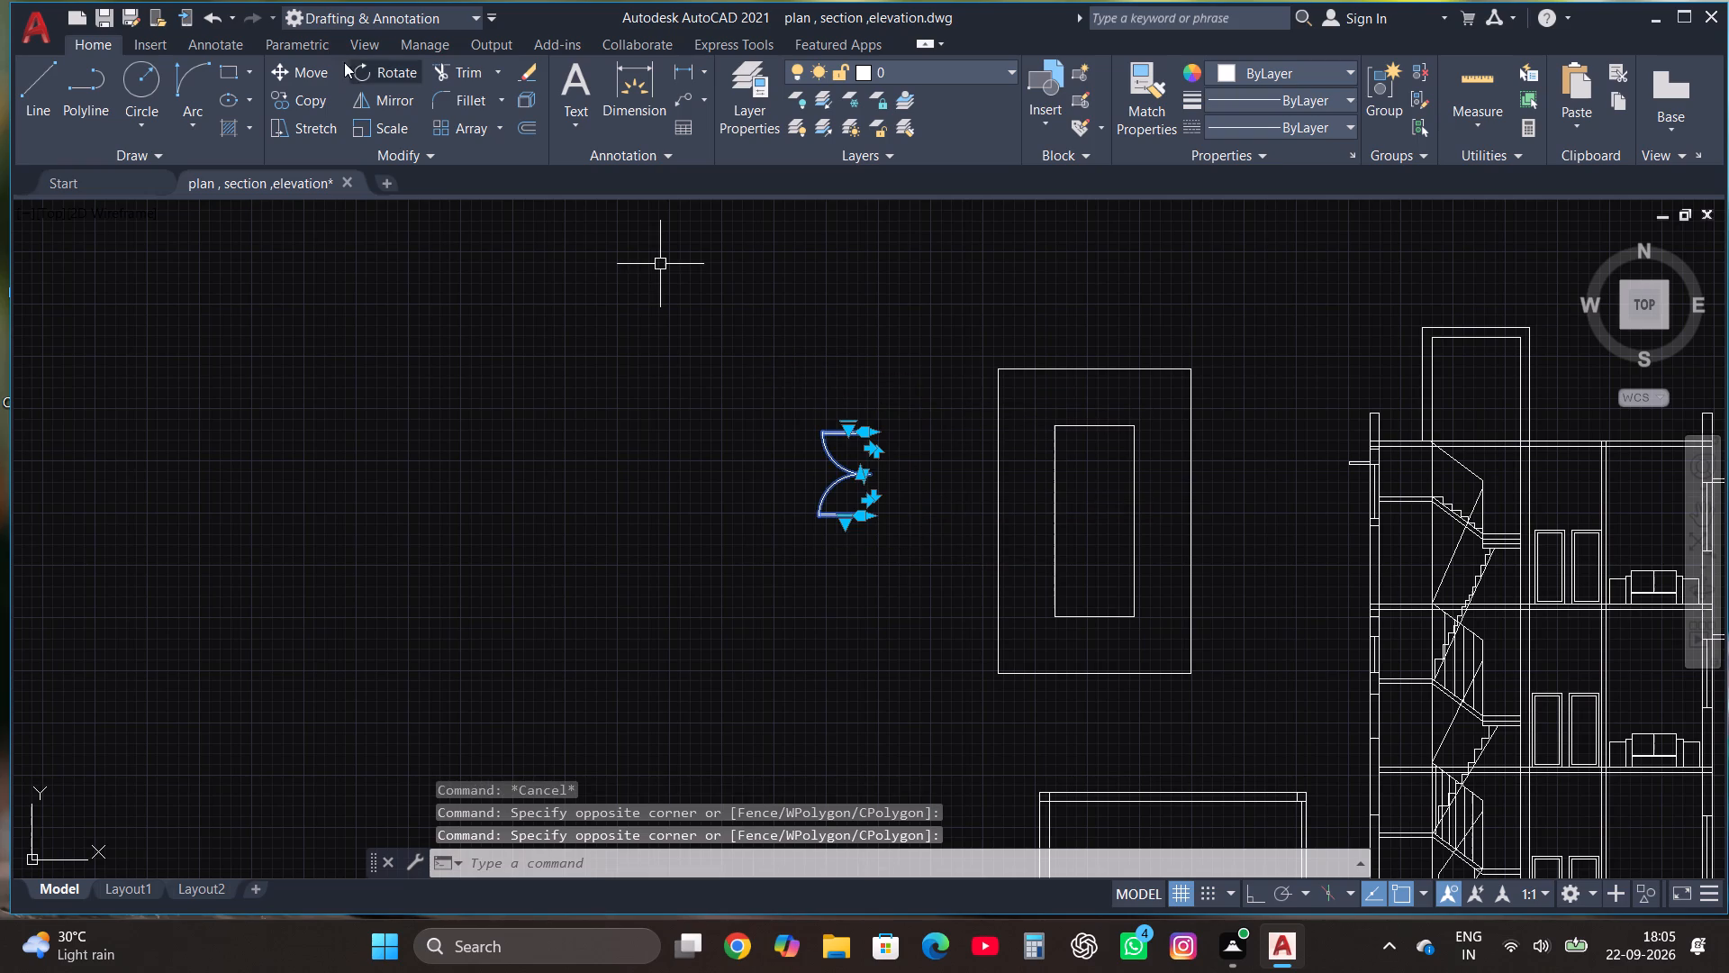
pyautogui.click(385, 74)
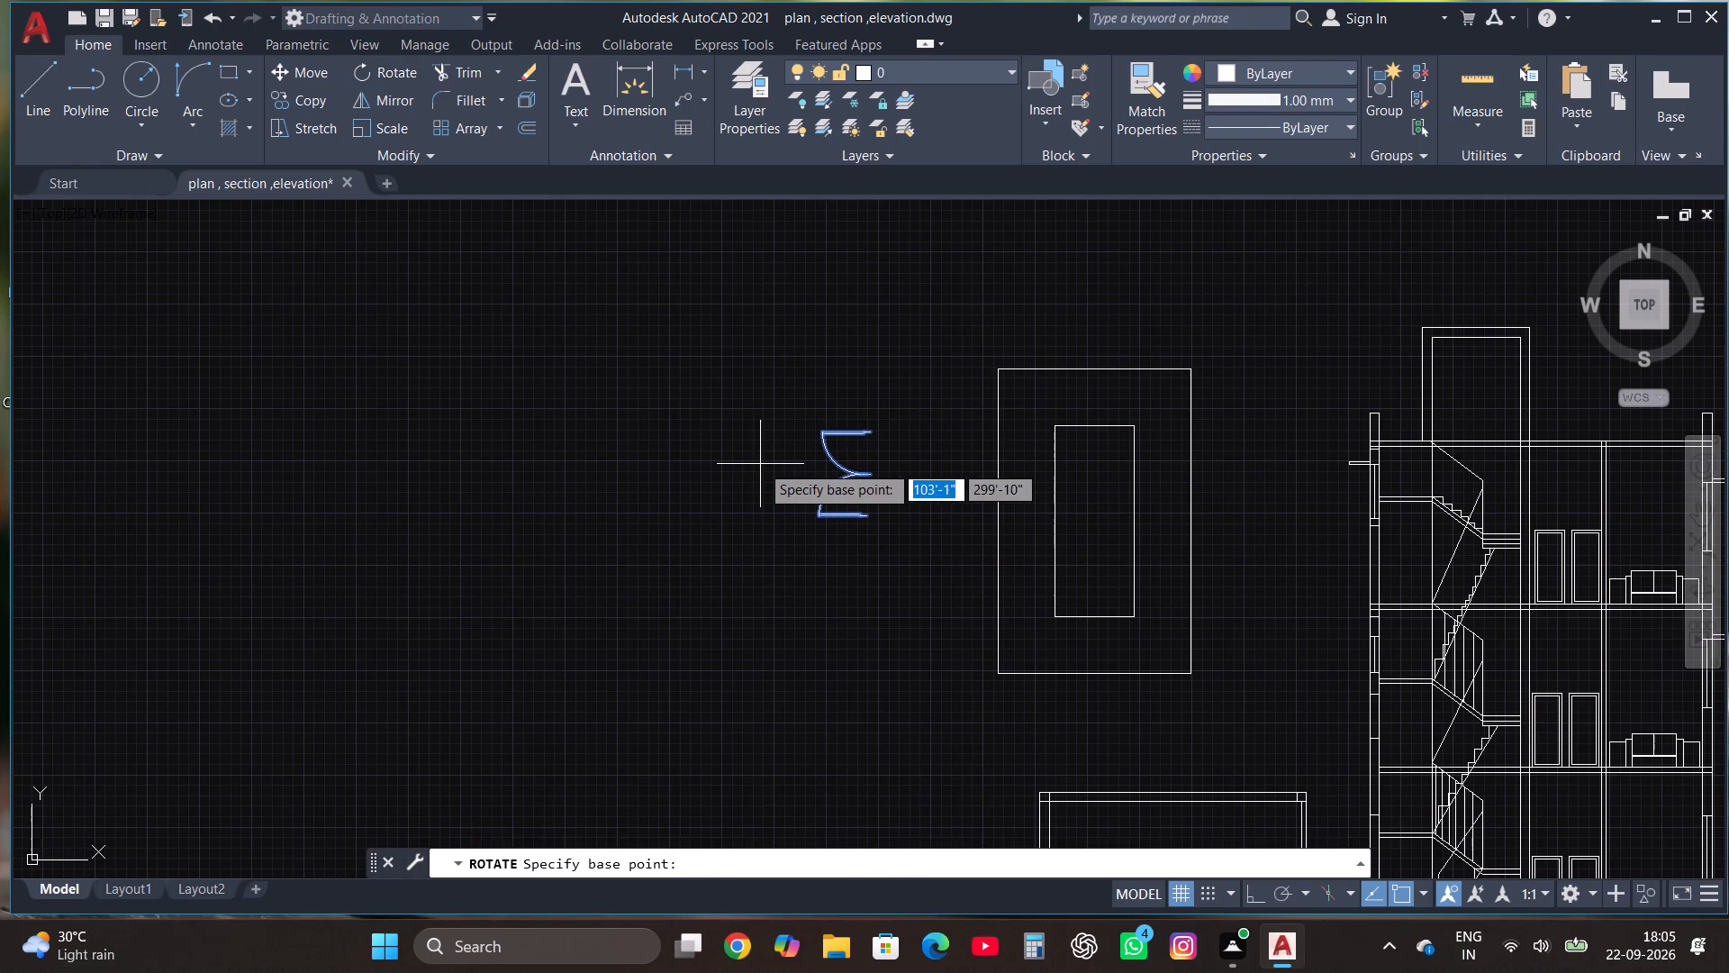
pyautogui.click(760, 464)
pyautogui.press('F8')
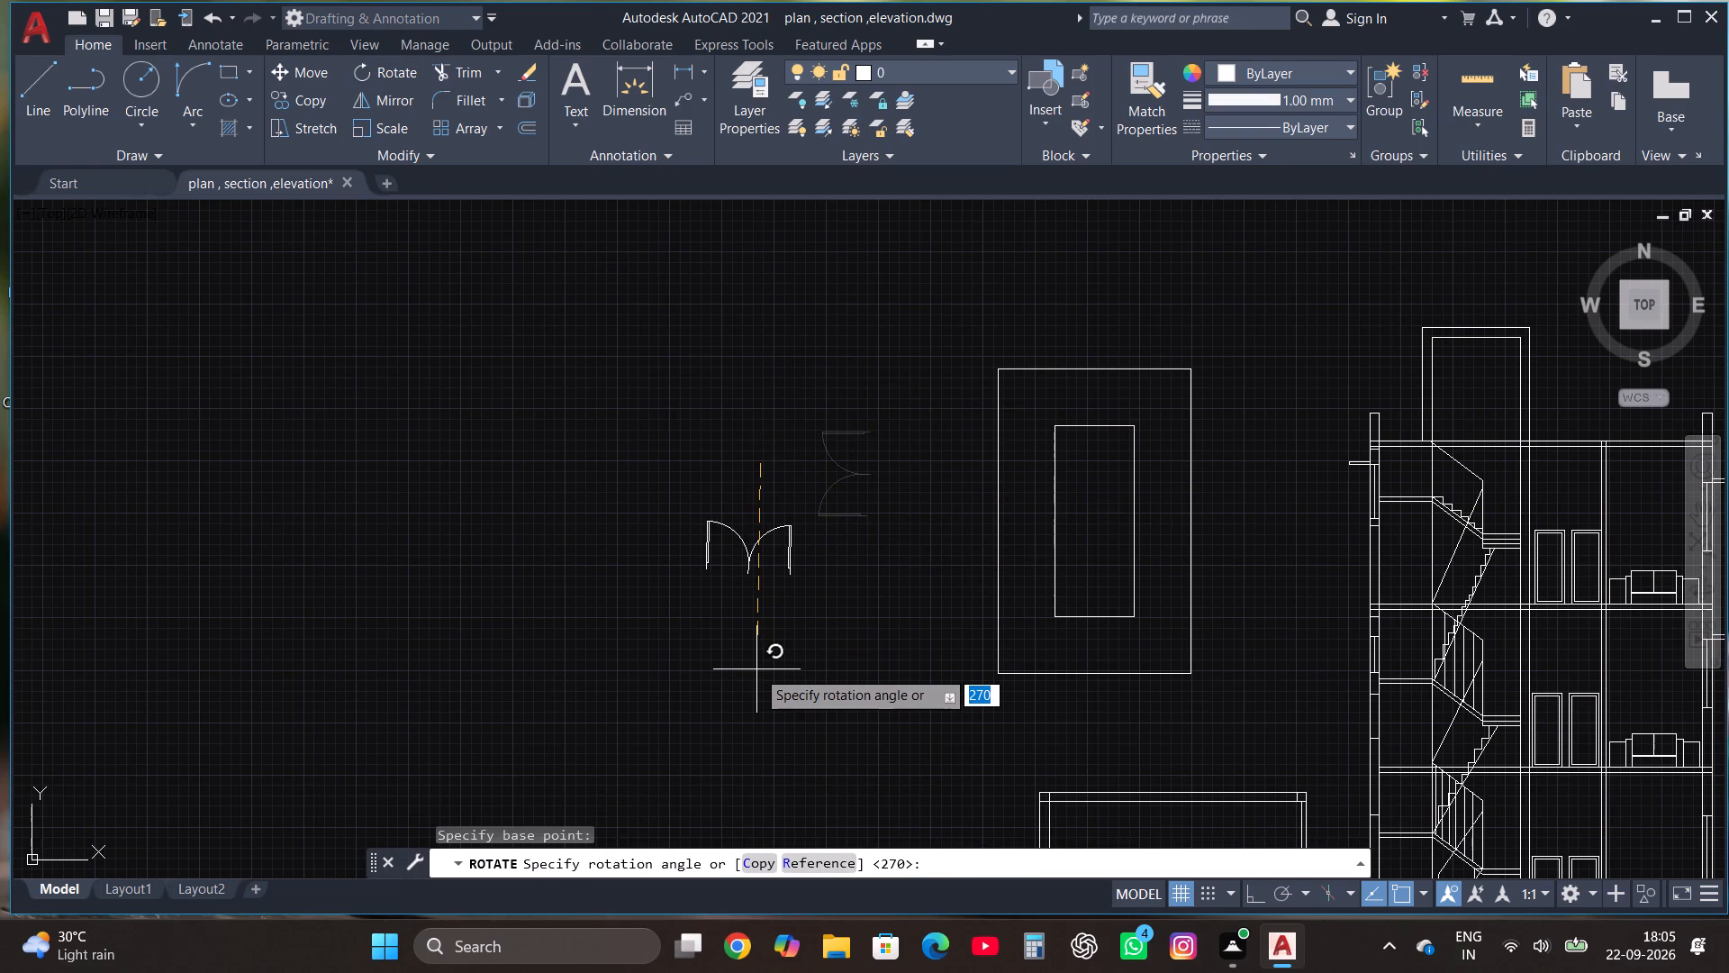
pyautogui.click(756, 669)
pyautogui.click(761, 699)
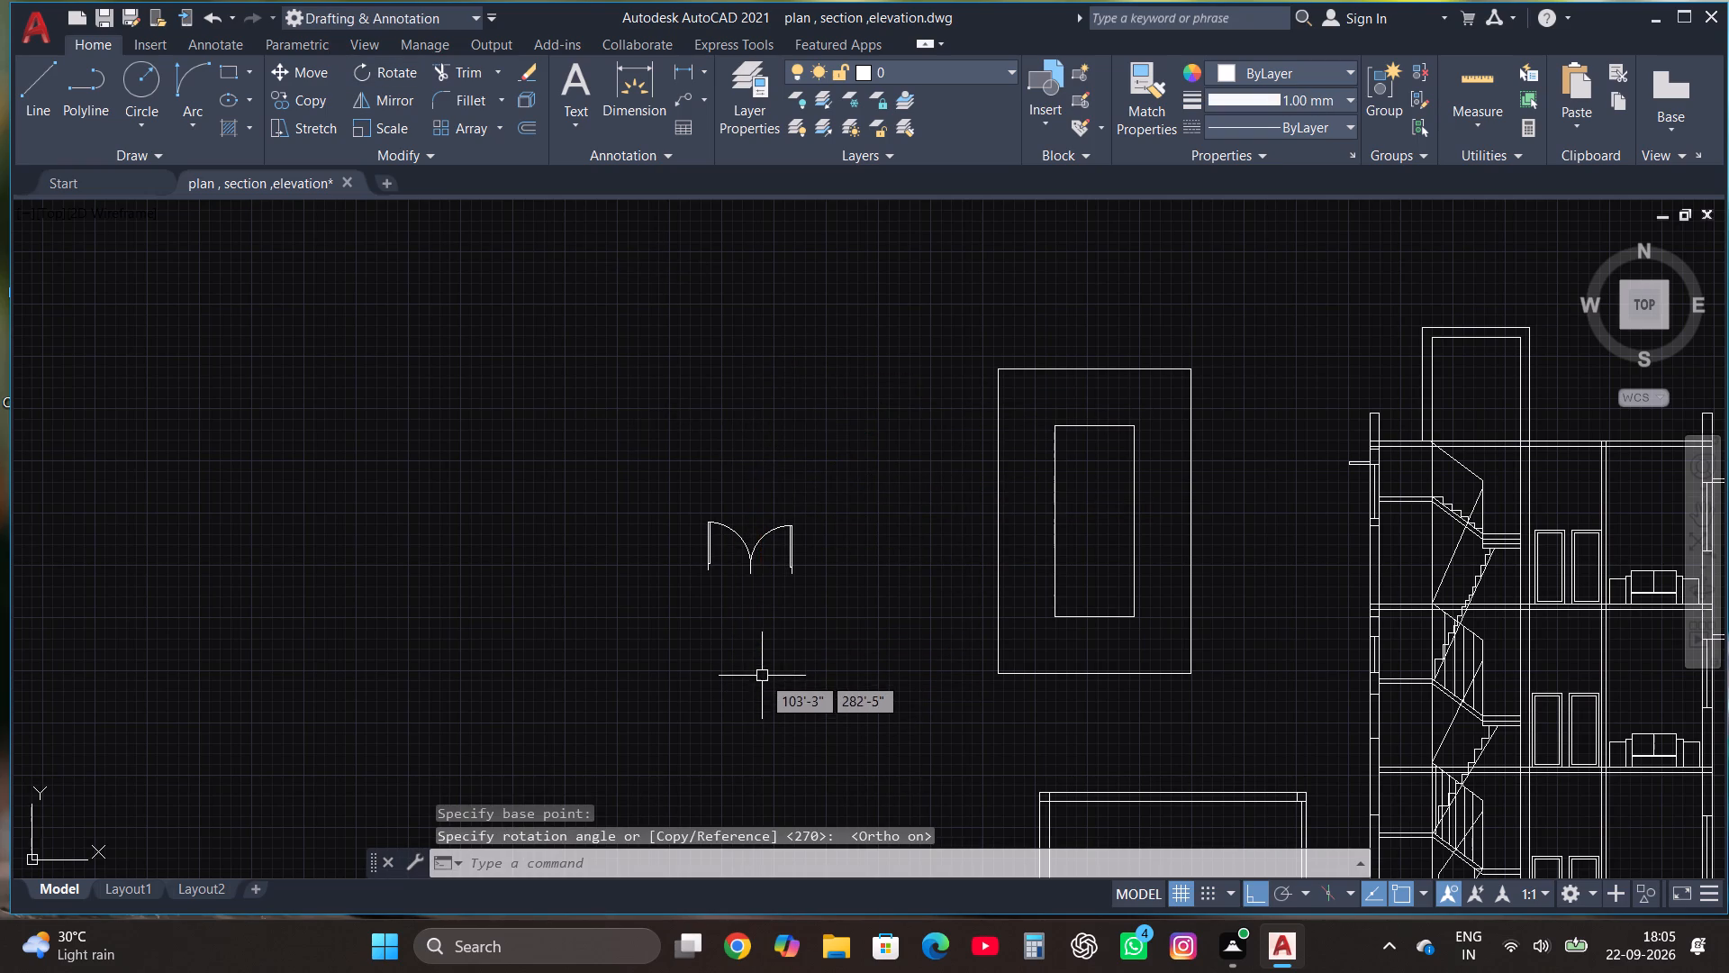
# Move the double door onto the outer rectangle's lower edge, just inside its lower-left corner, with Ortho off.
pyautogui.click(650, 583)
pyautogui.click(806, 463)
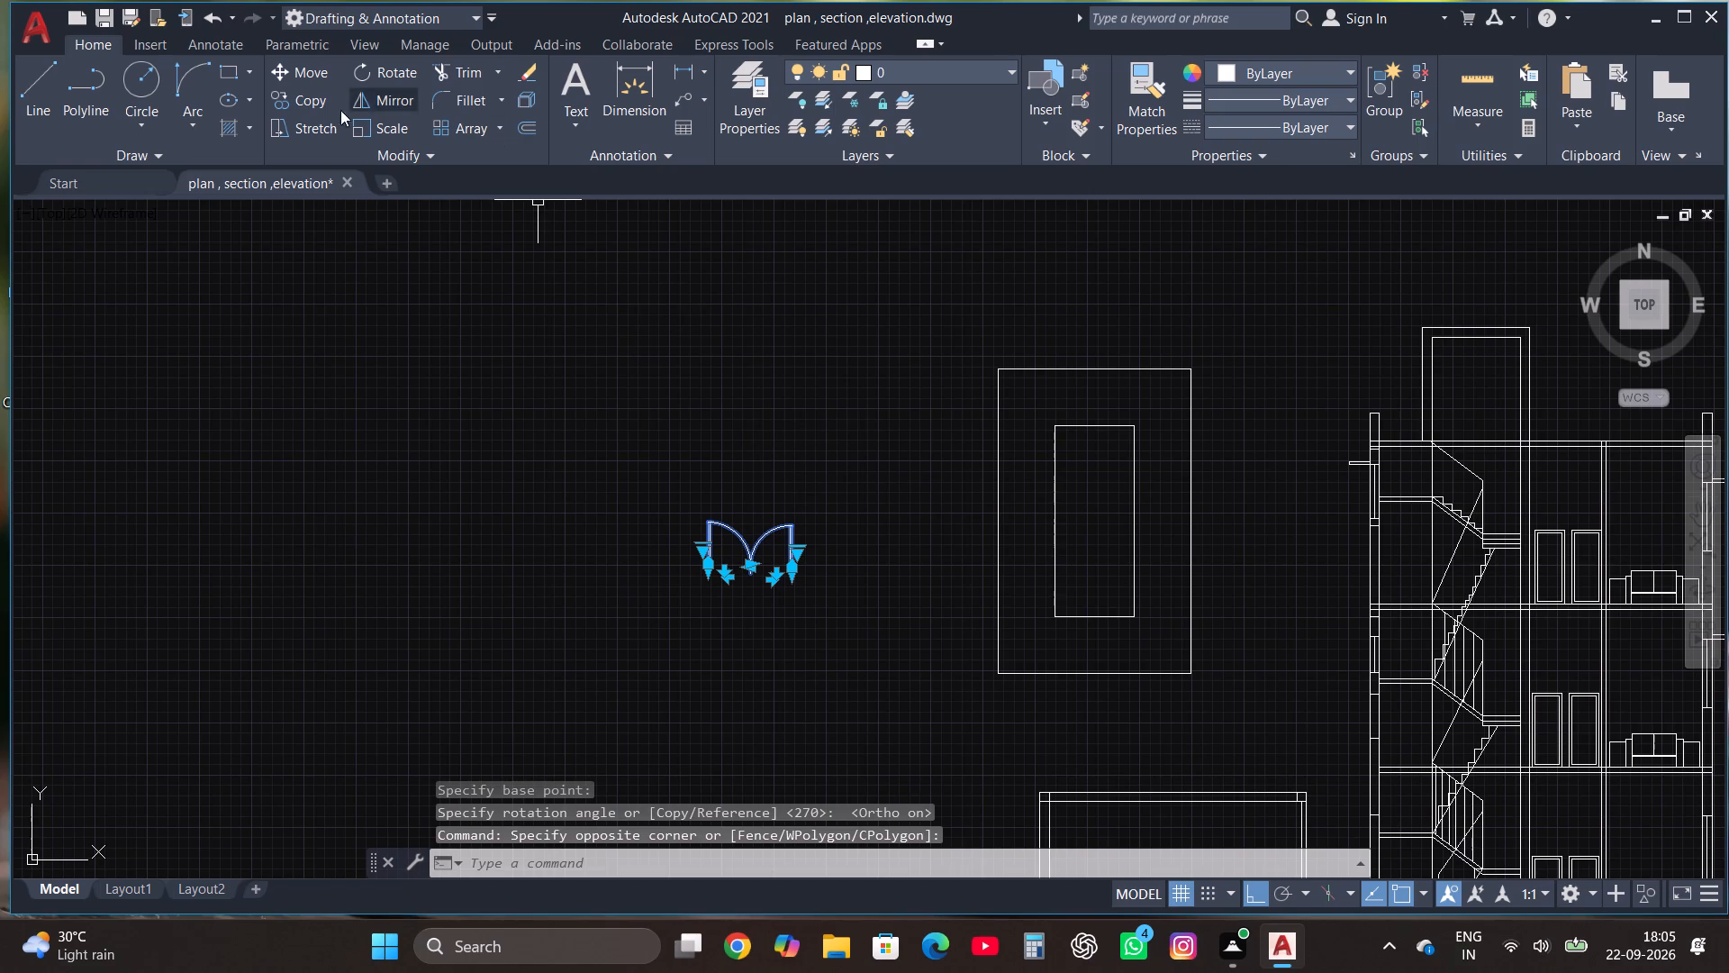
pyautogui.click(313, 67)
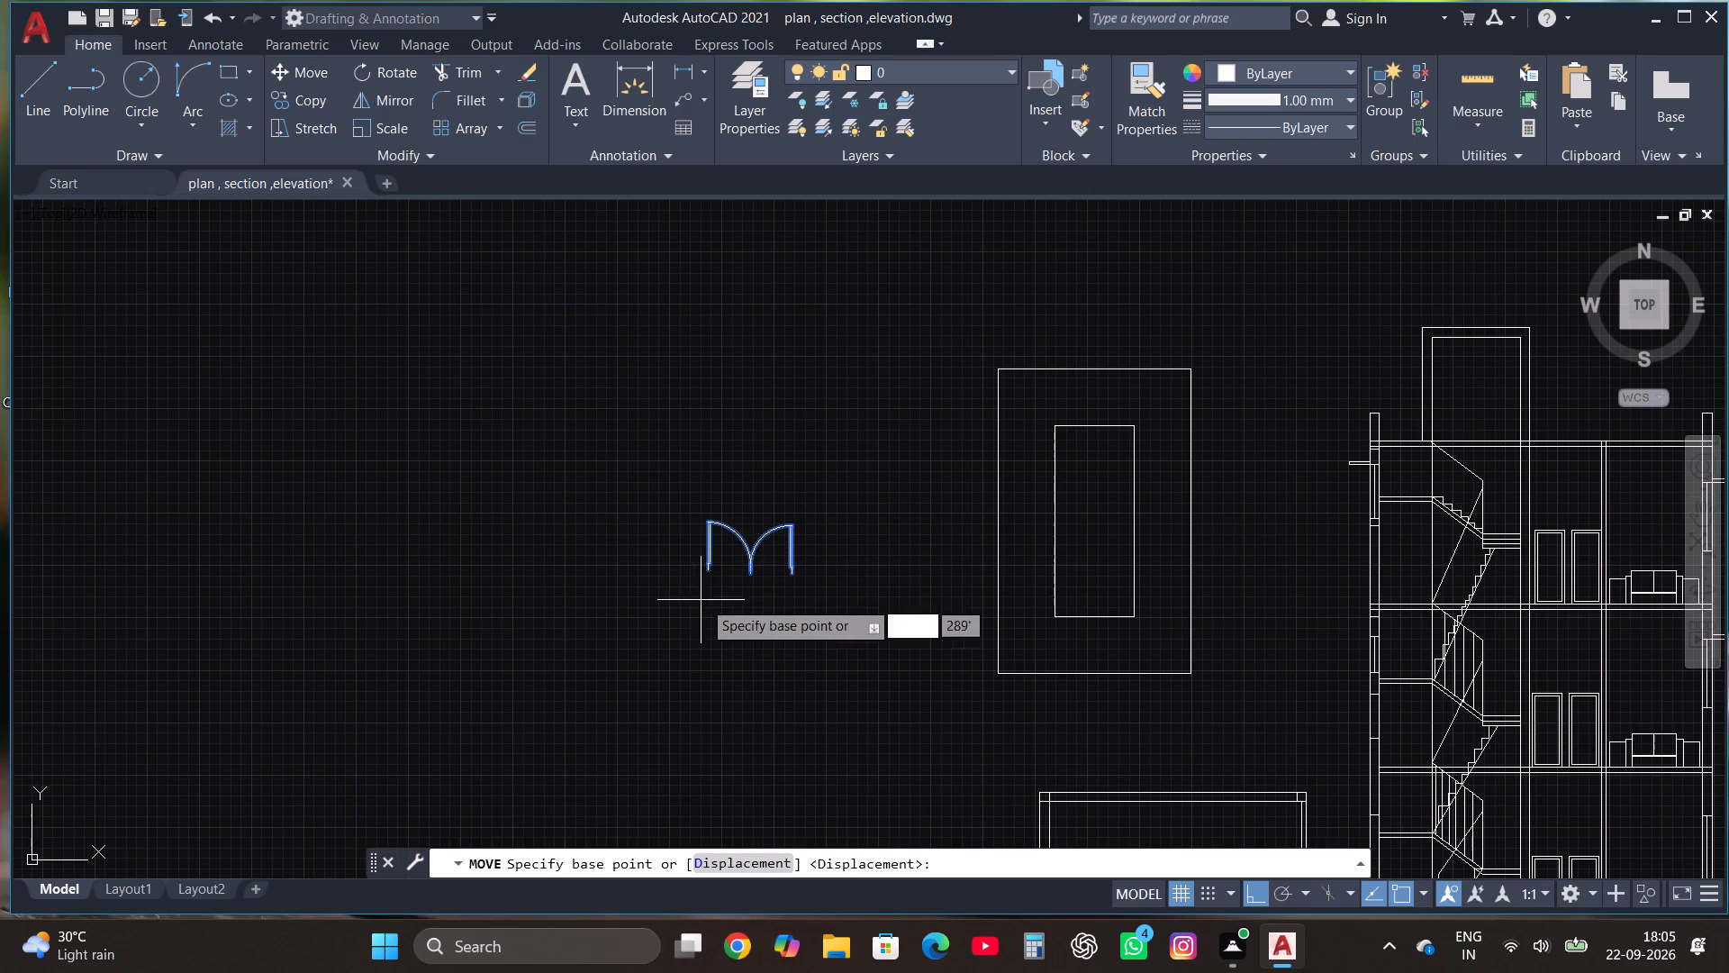
pyautogui.click(708, 572)
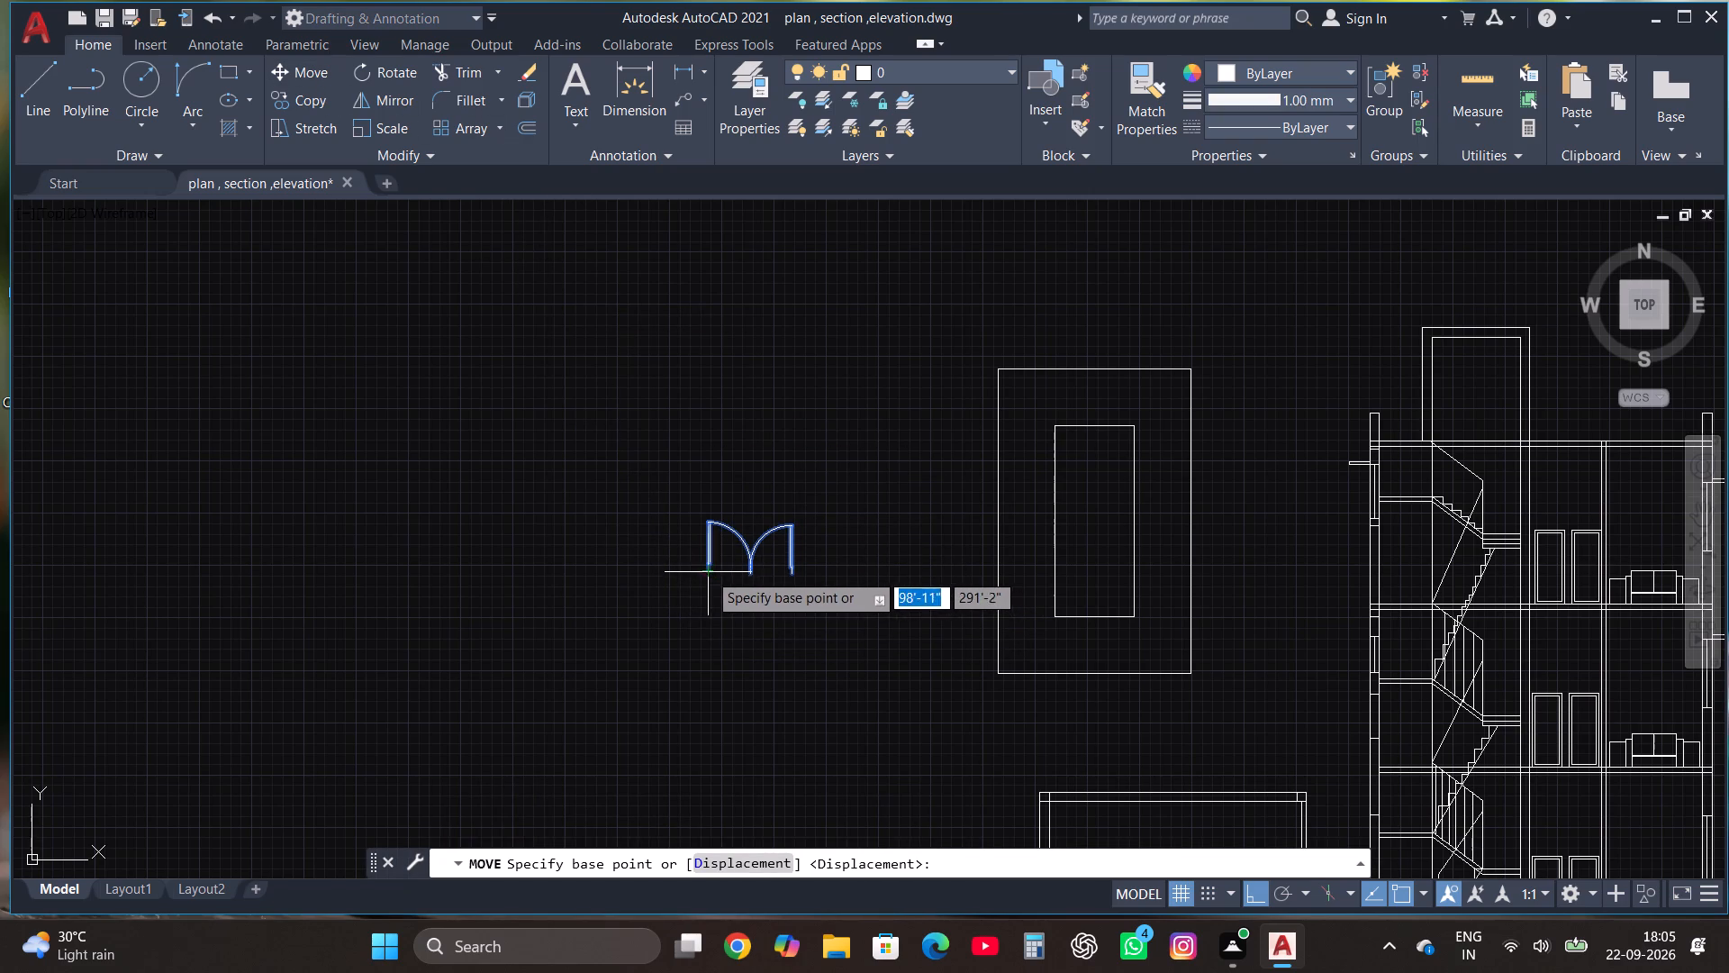
pyautogui.press('F8')
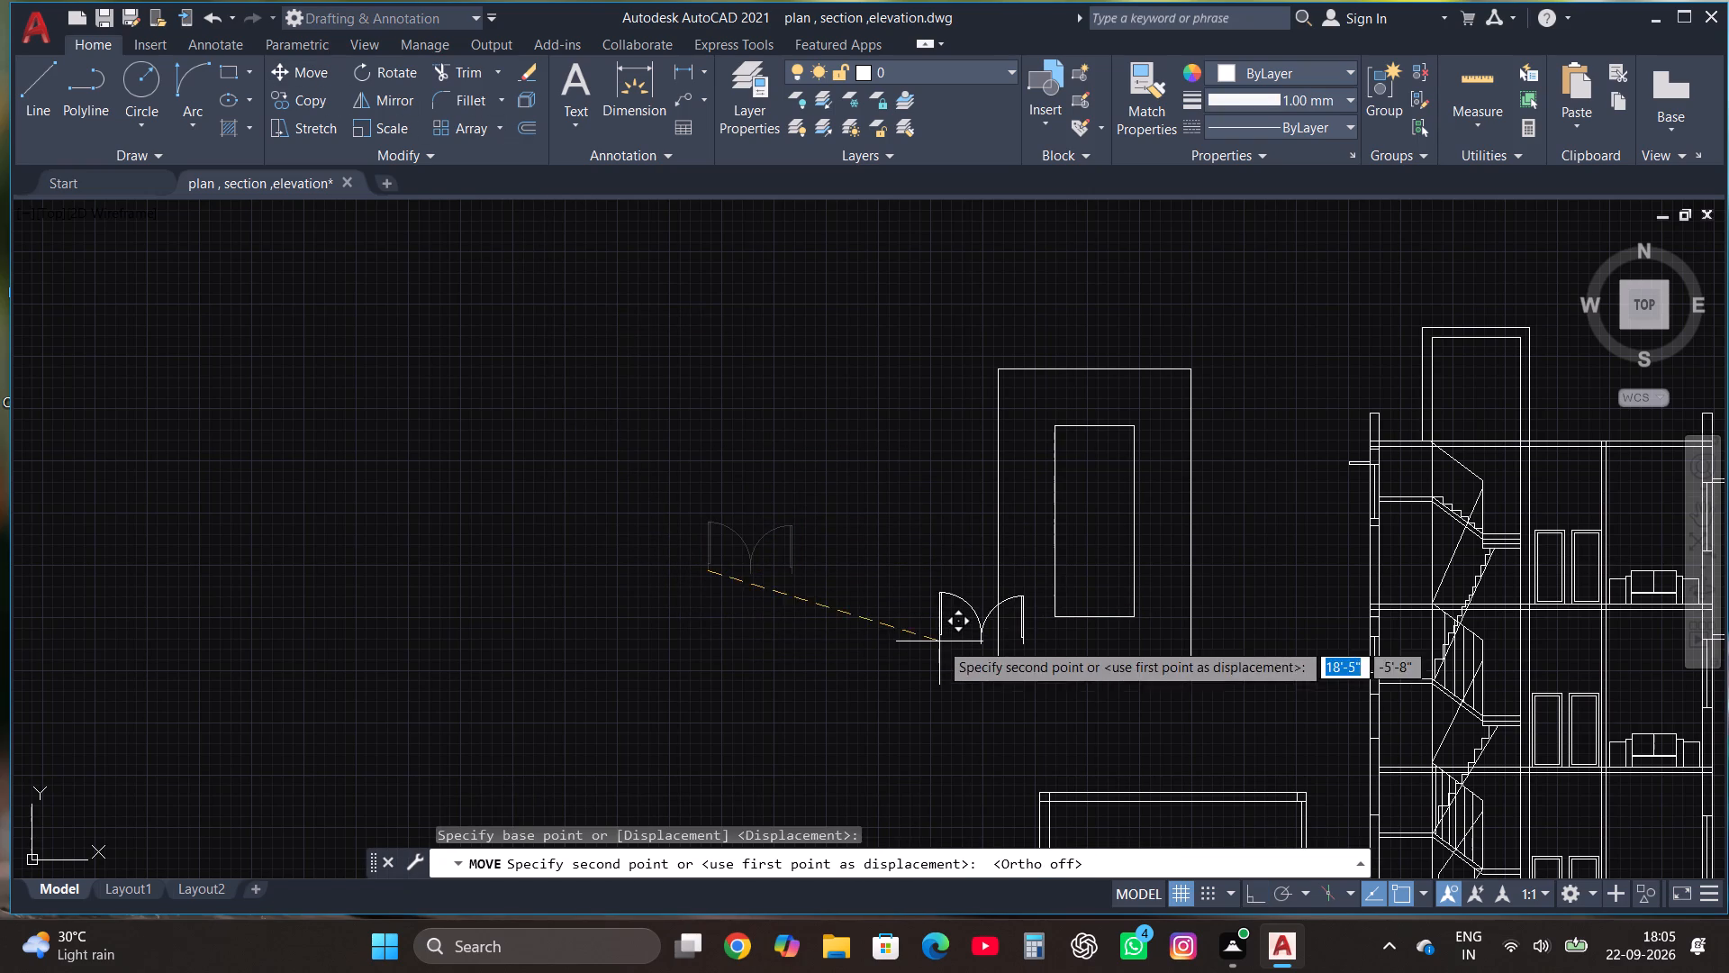
pyautogui.scroll(2, 1084, 672)
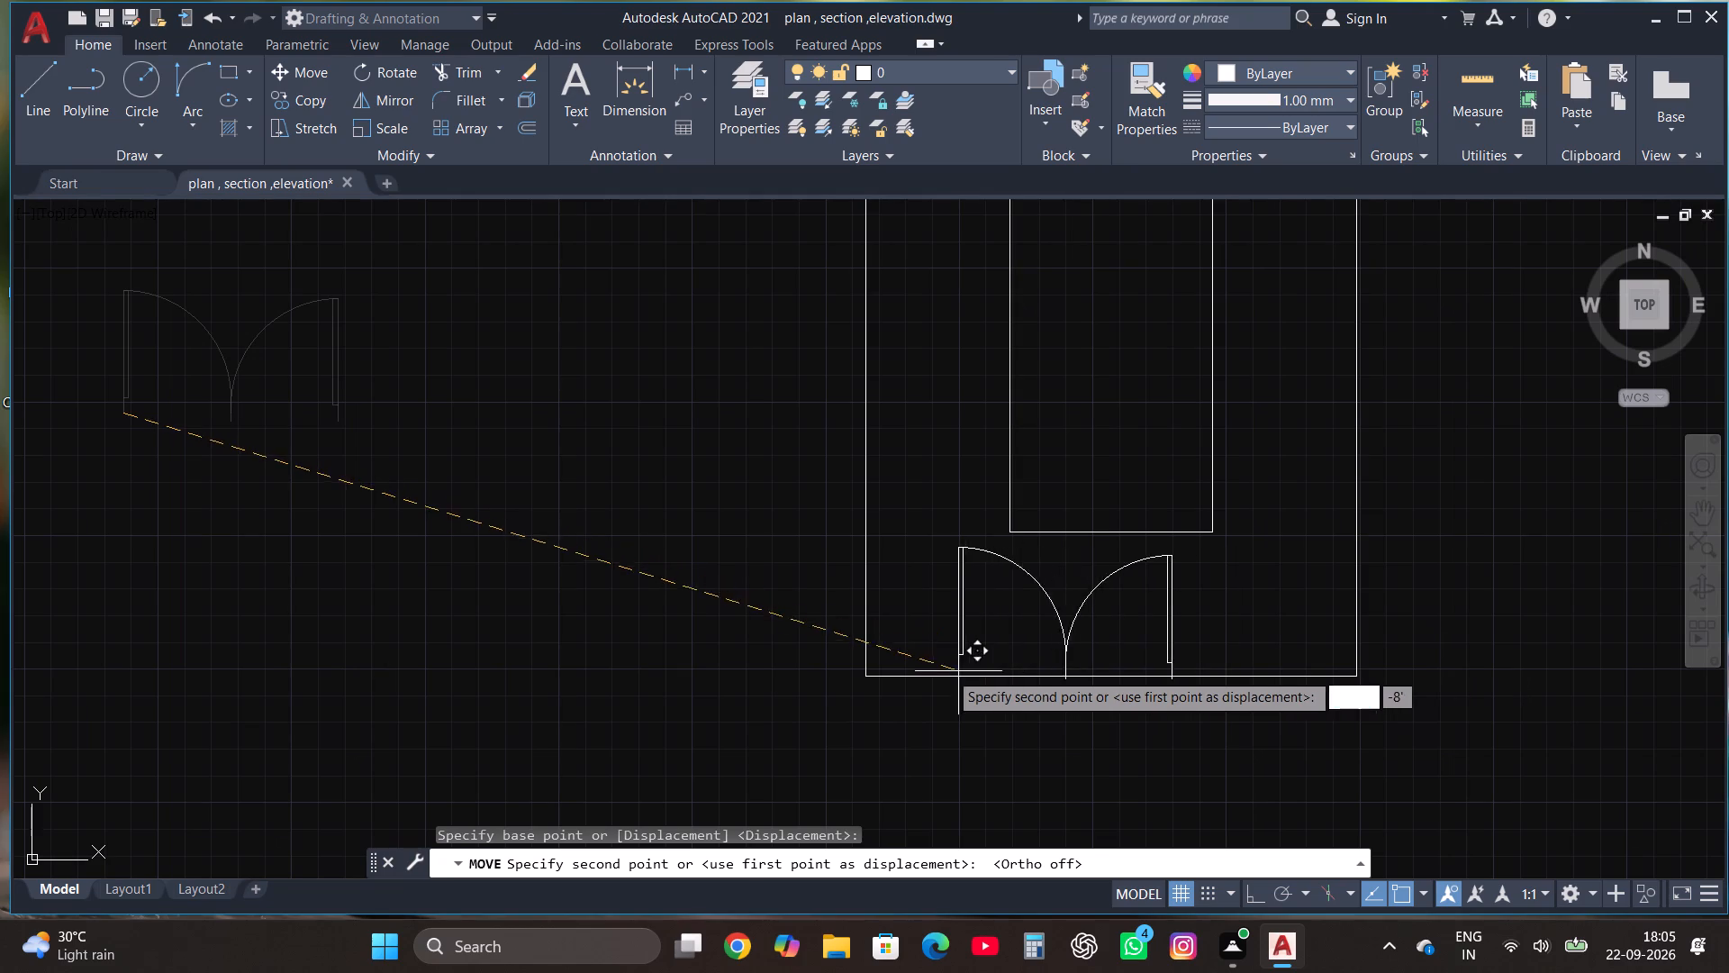
pyautogui.click(903, 672)
# Scale both leaves of the double door down freehand from the left leaf's base point on the outer rectangle's lower edge.
pyautogui.click(810, 701)
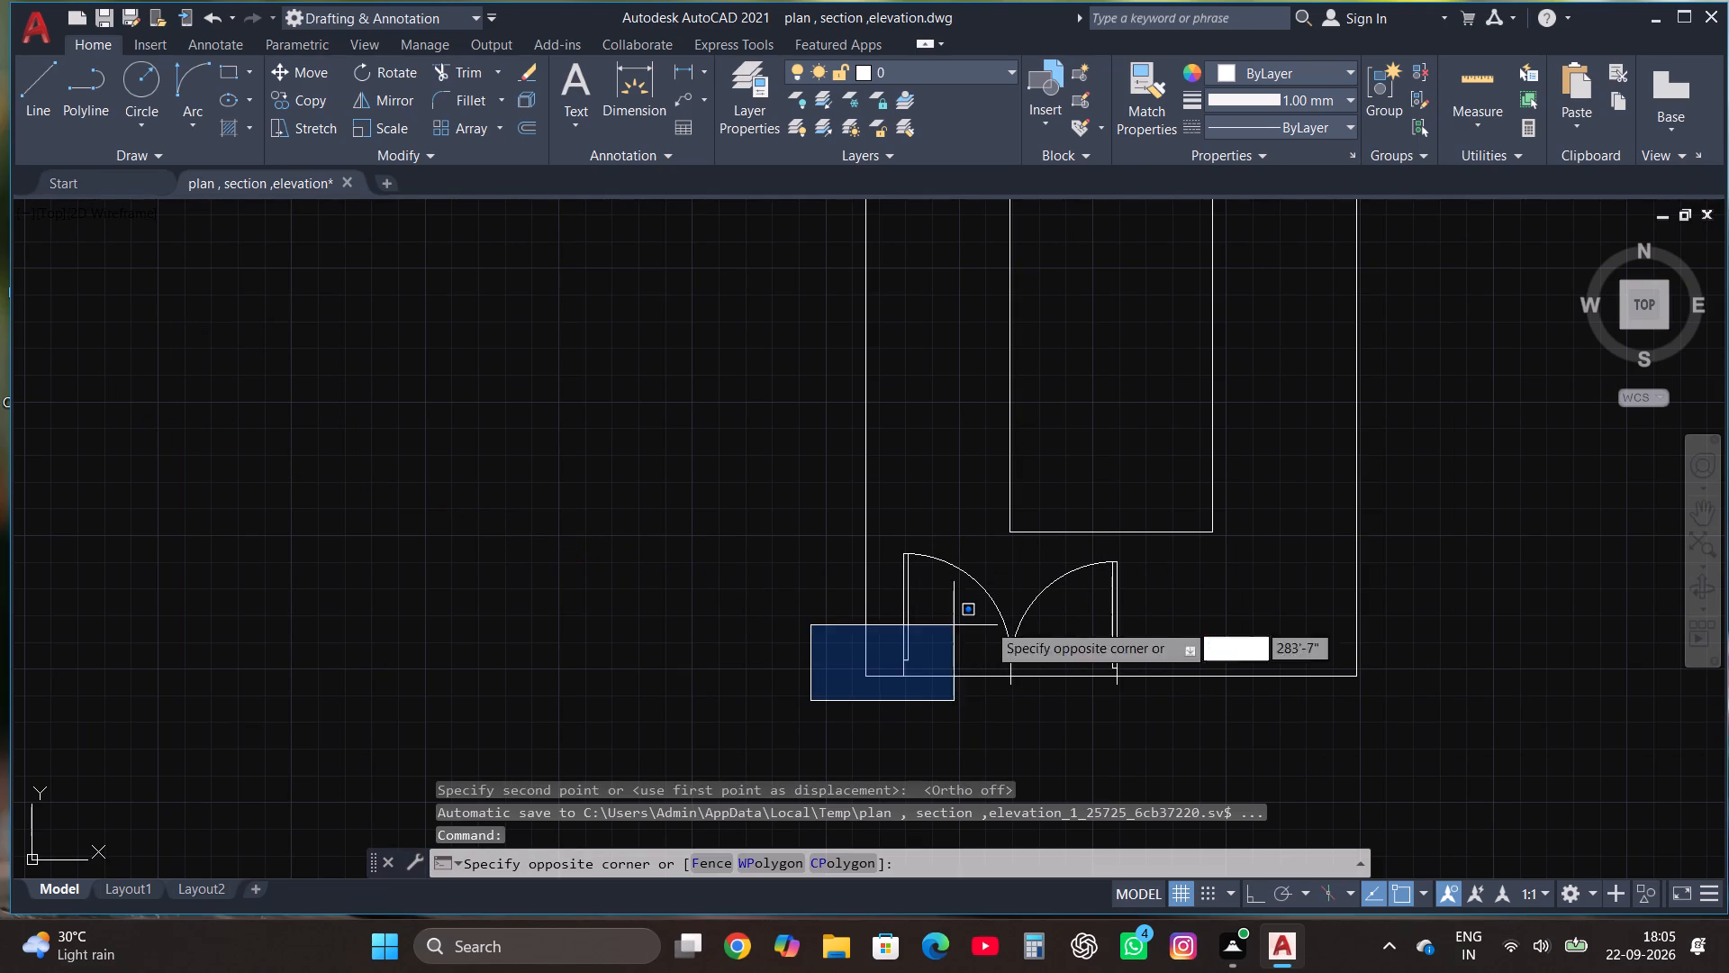
pyautogui.click(1198, 560)
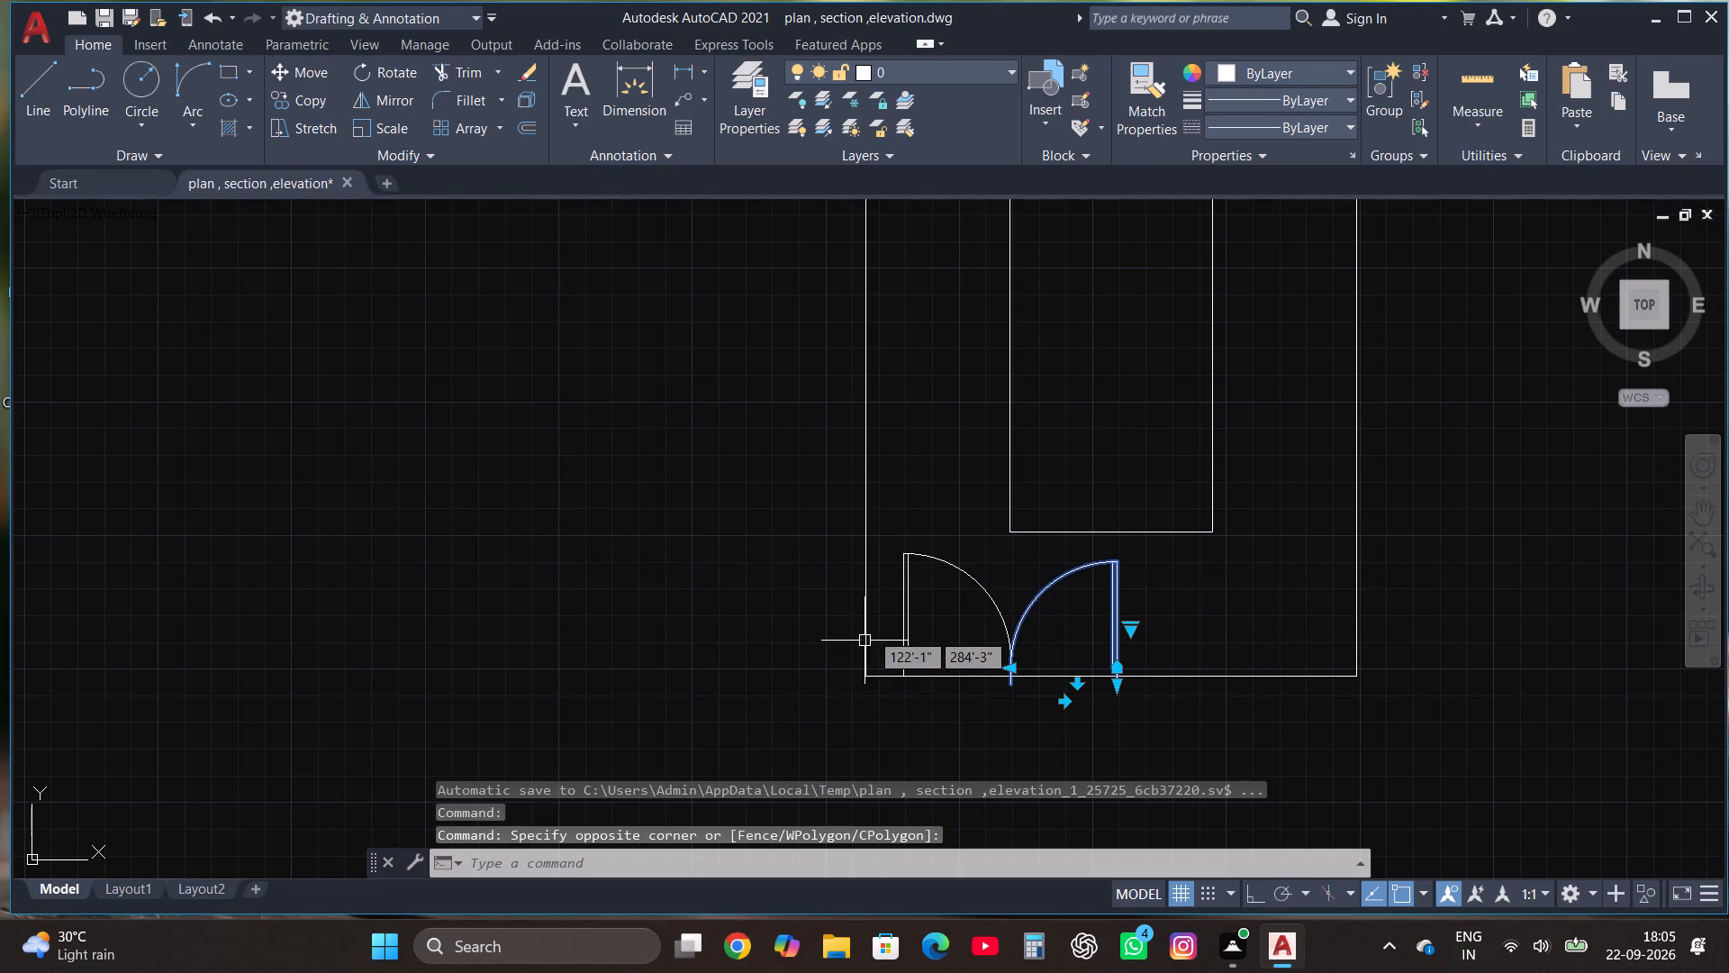
pyautogui.click(903, 604)
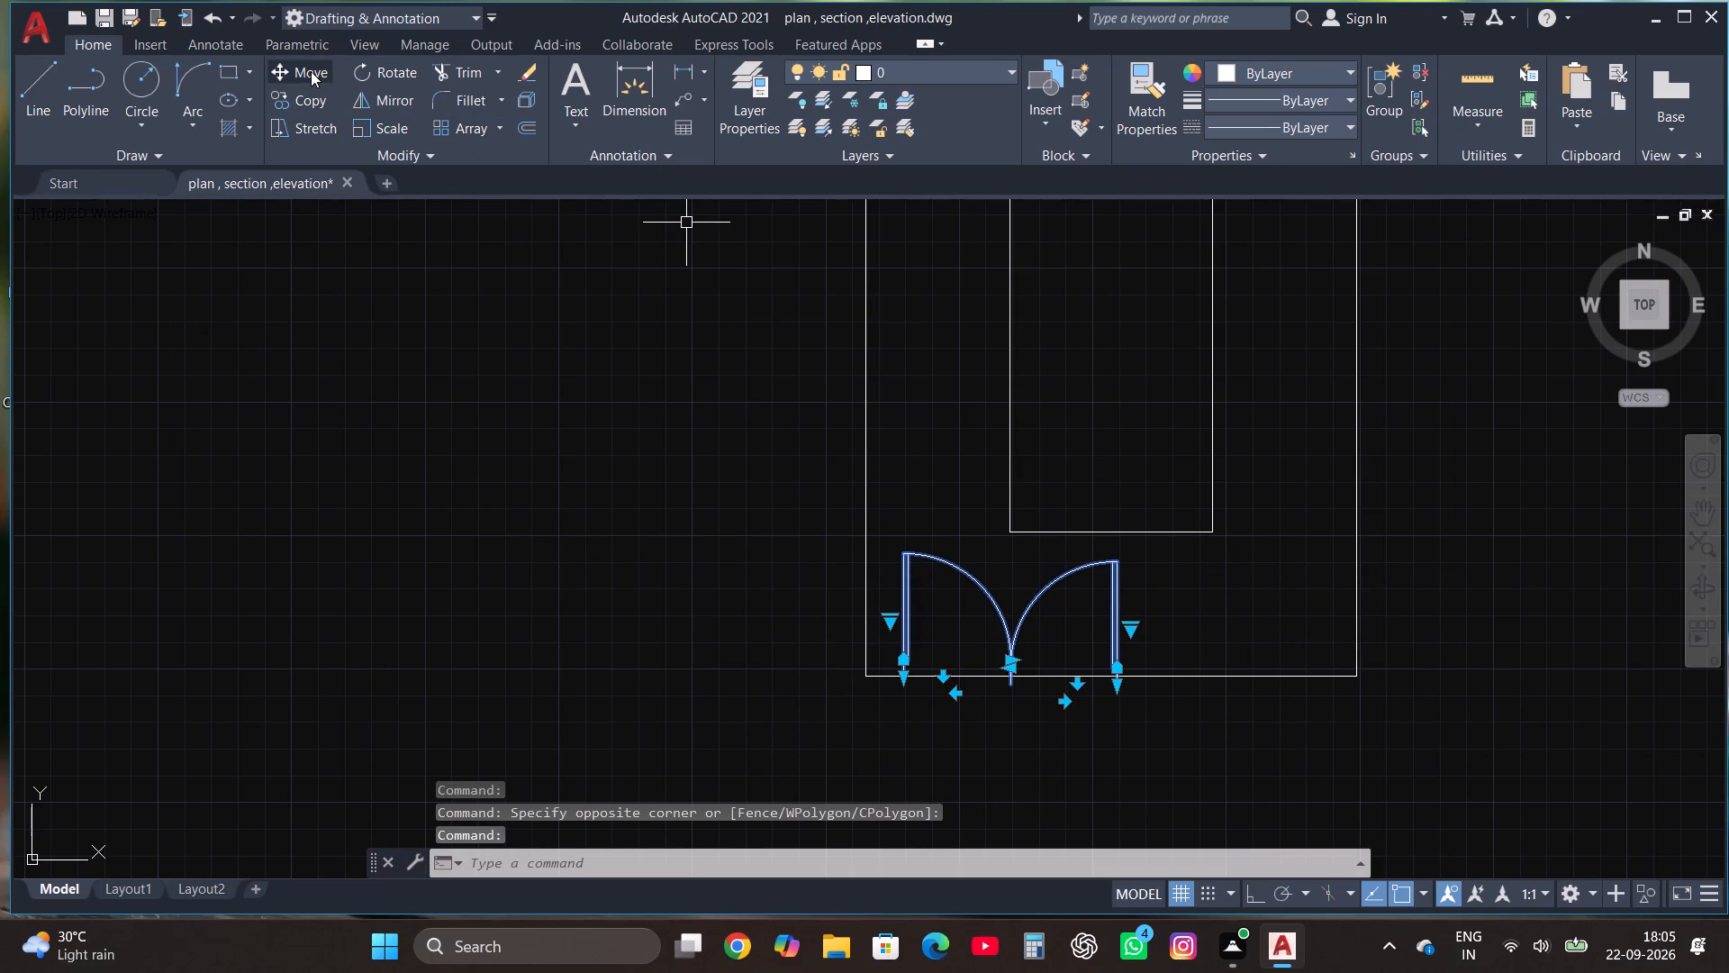
pyautogui.click(391, 123)
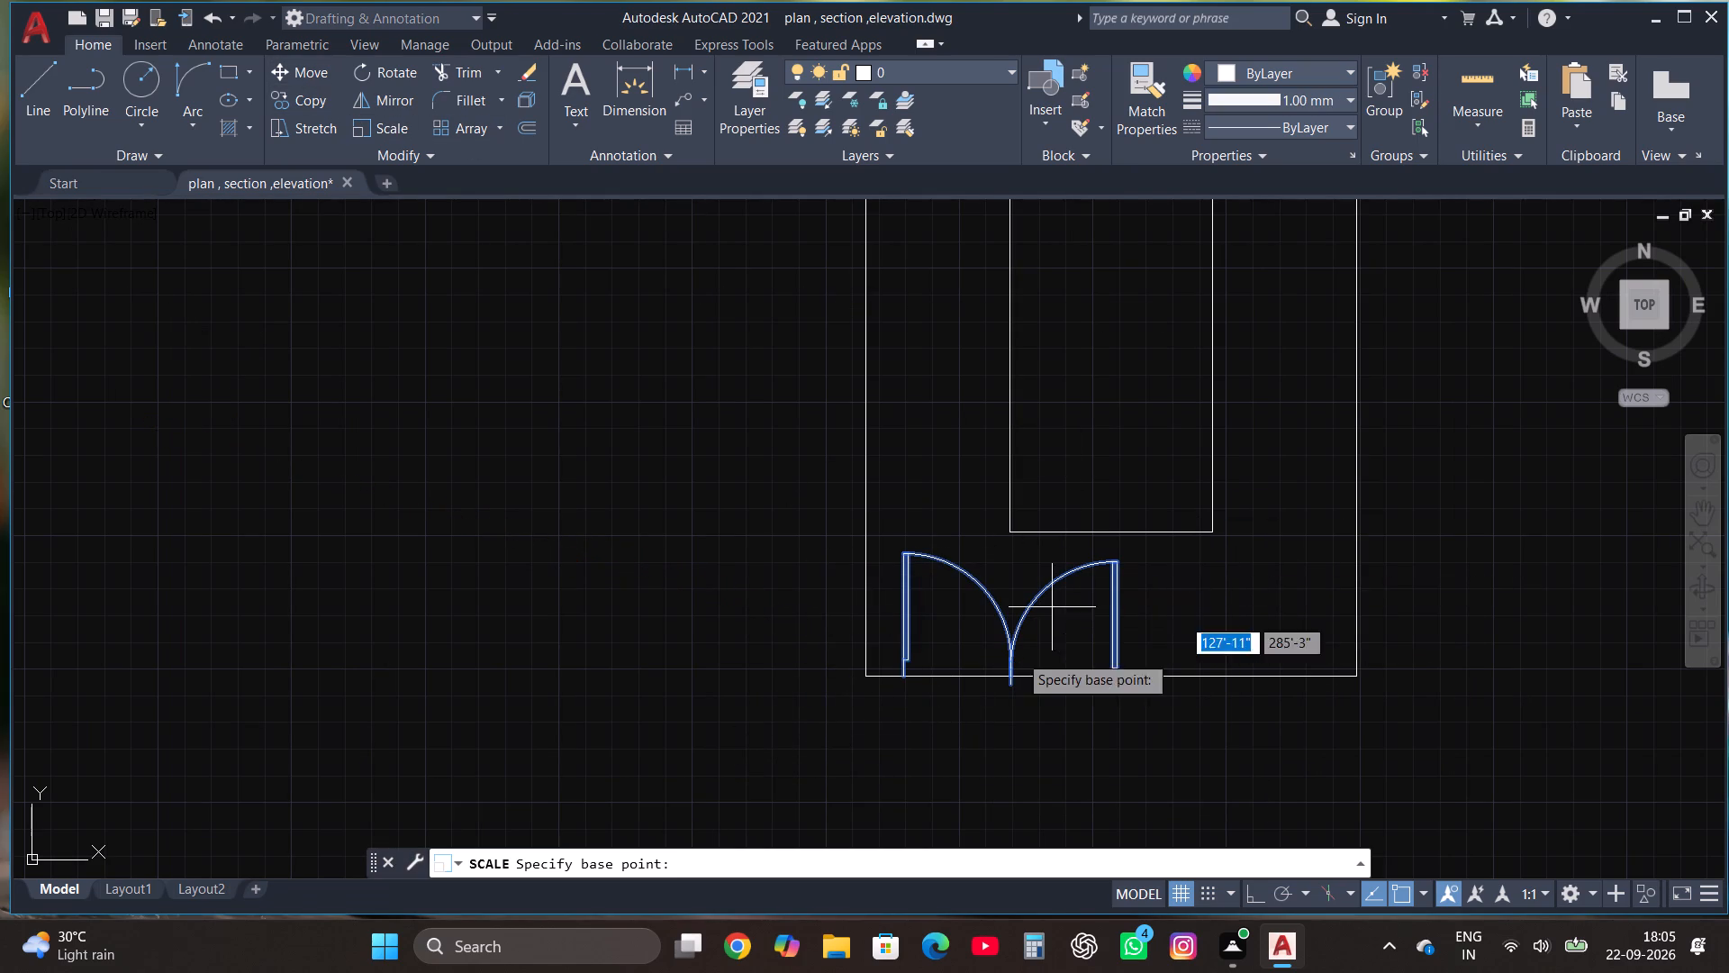
pyautogui.click(902, 675)
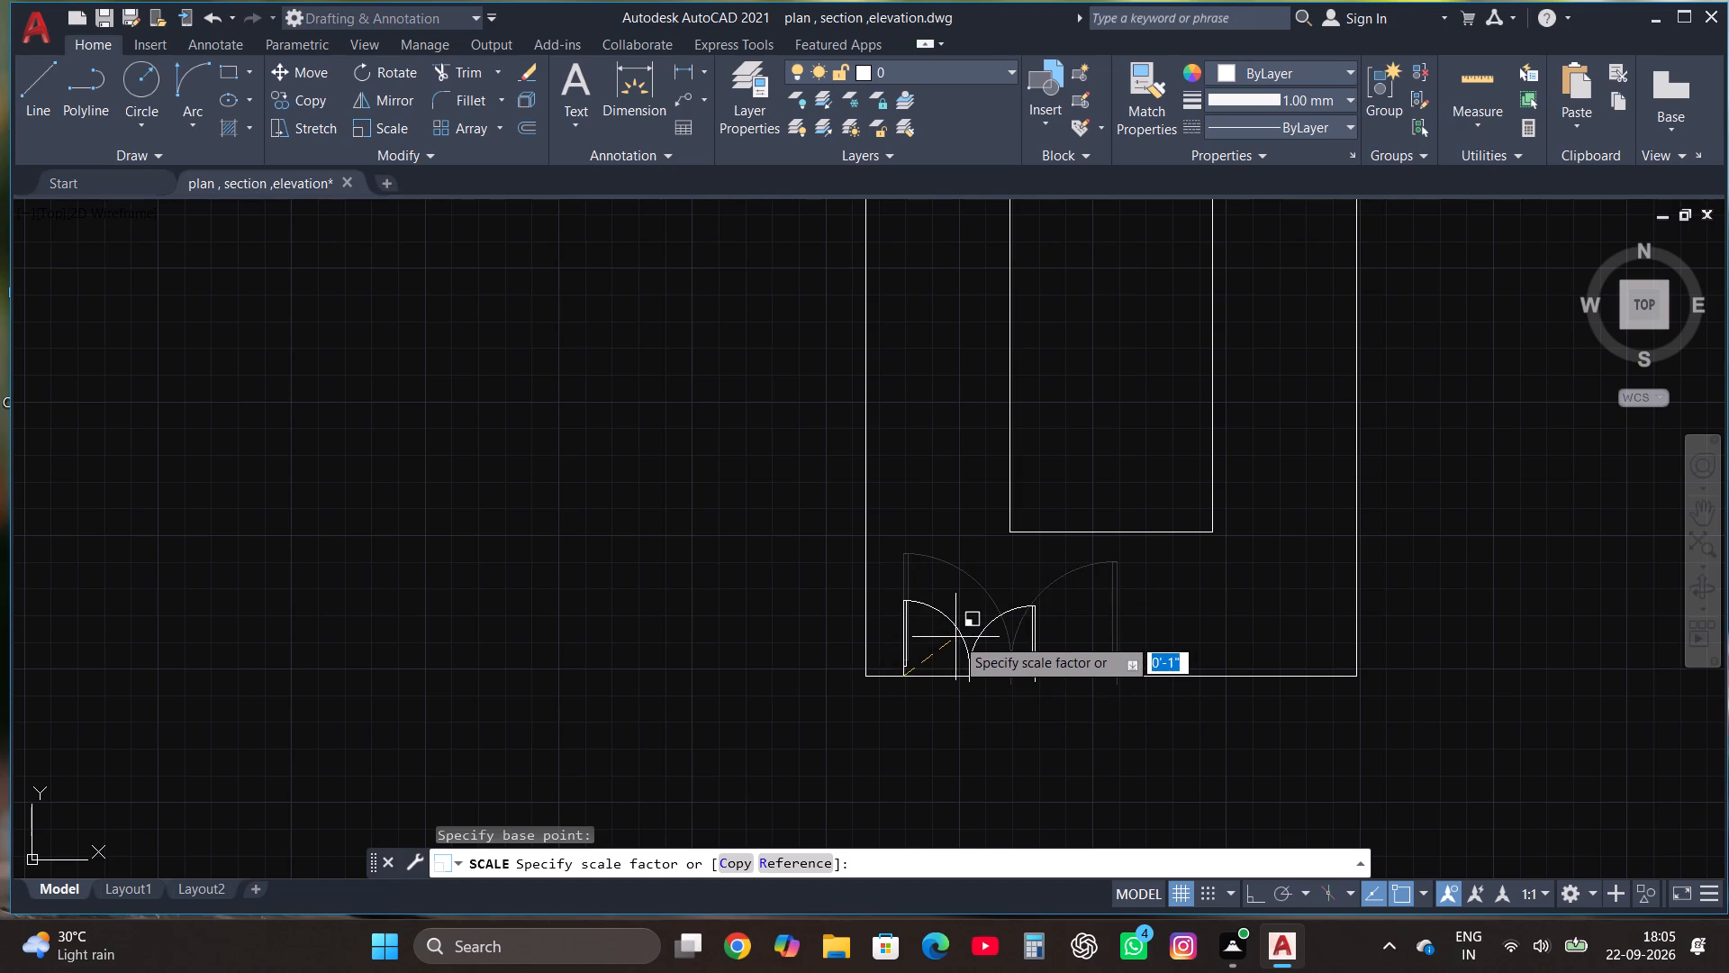
pyautogui.click(955, 637)
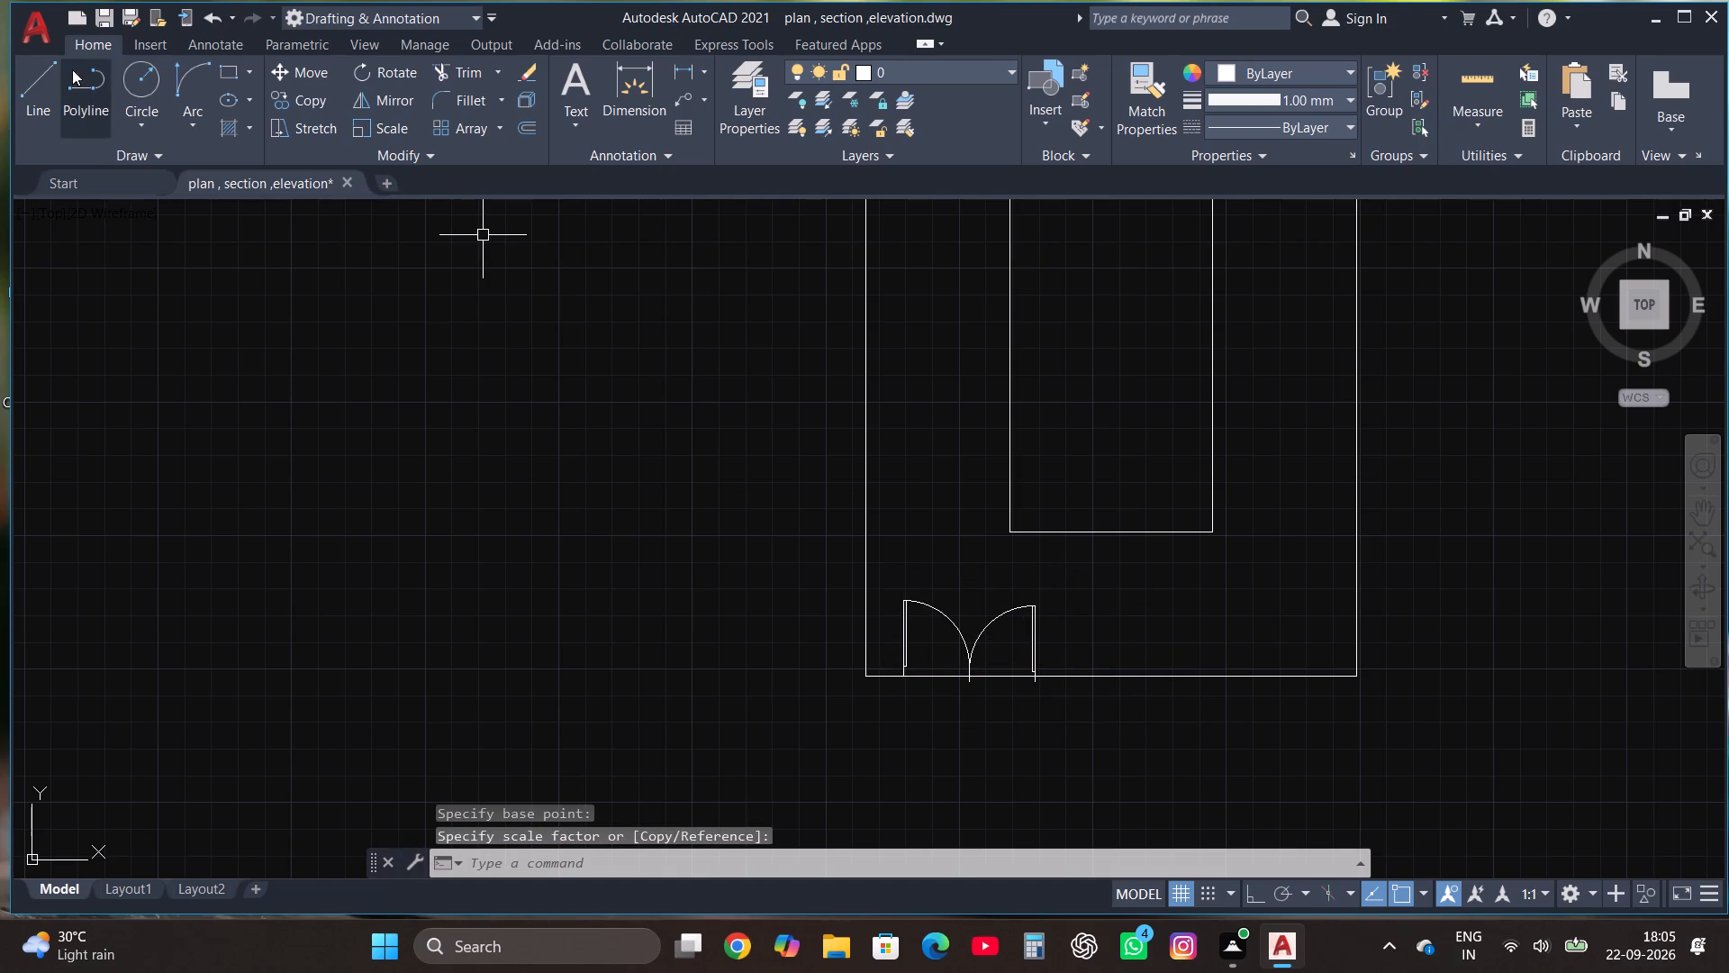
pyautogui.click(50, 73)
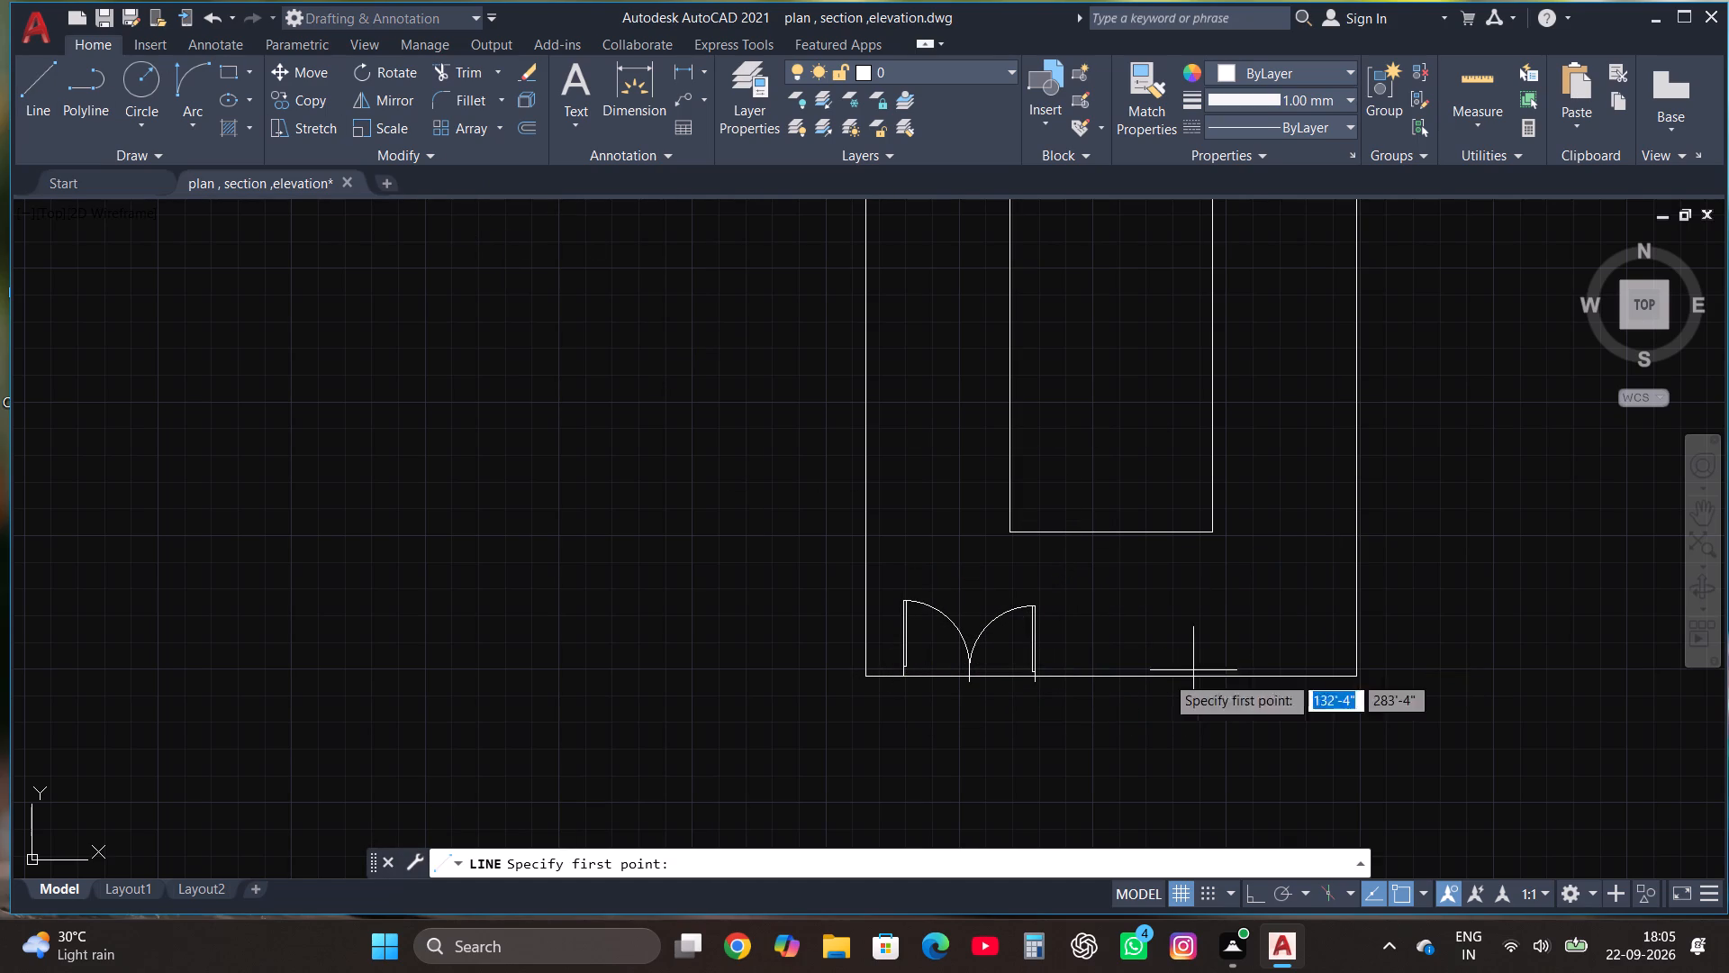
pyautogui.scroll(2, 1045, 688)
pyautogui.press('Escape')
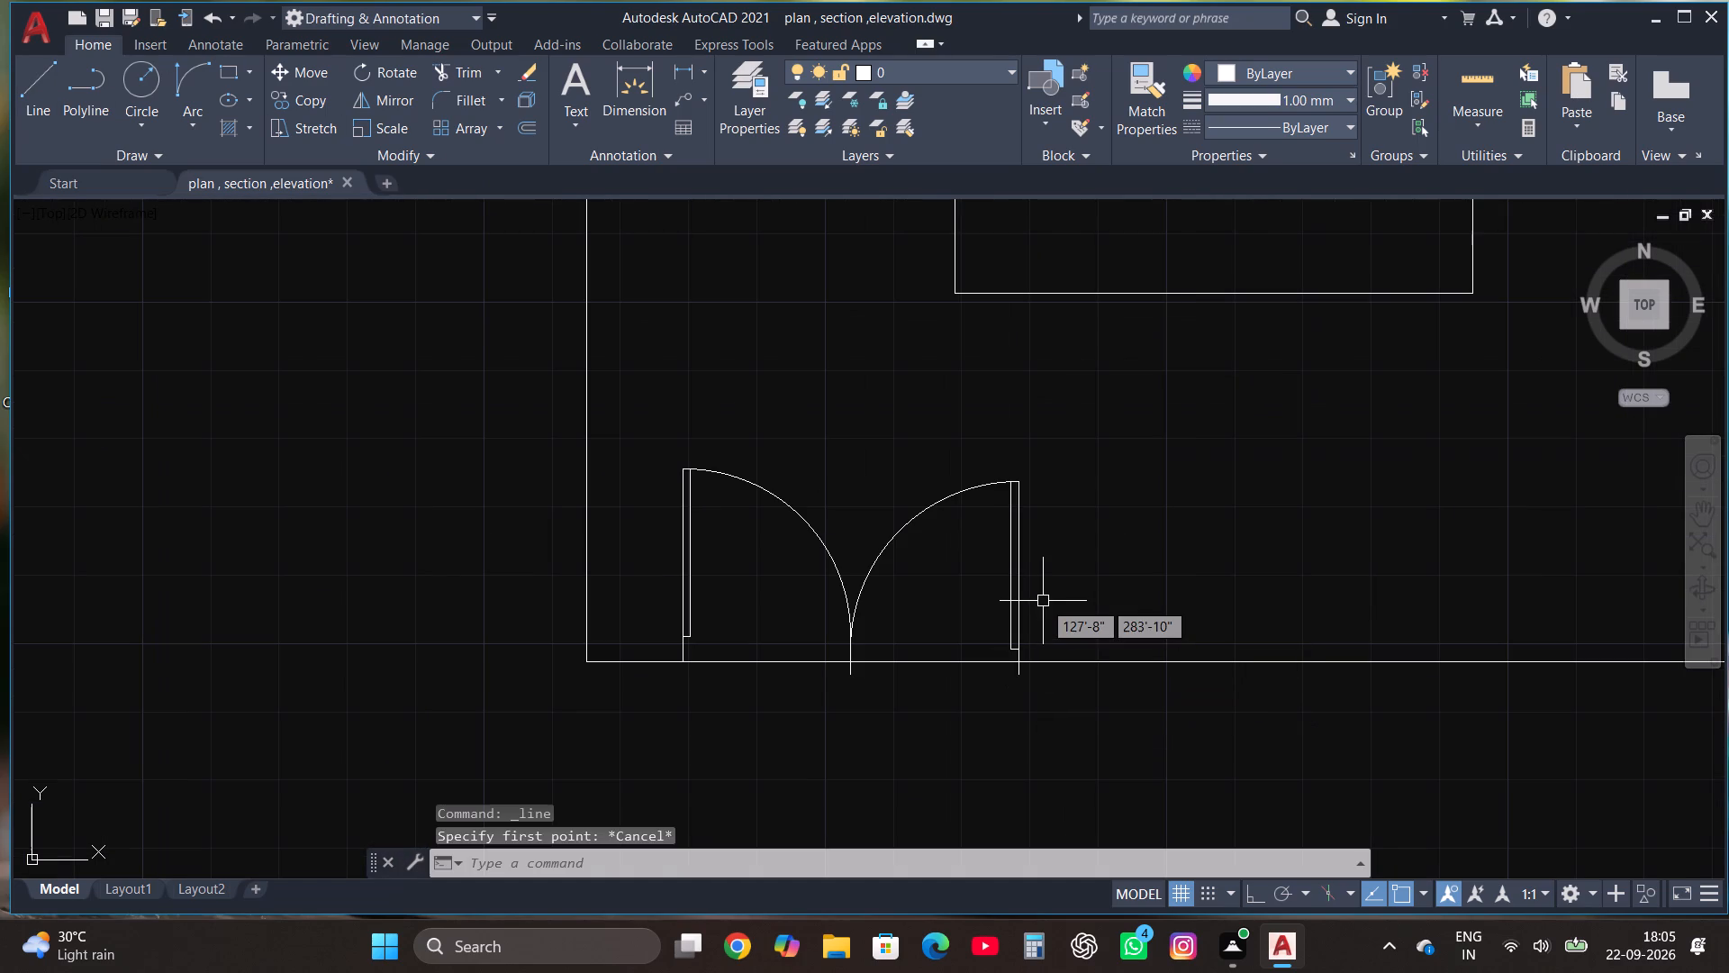
# Move the right door leaf up so its base sits on the outer rectangle's lower edge, level with the left leaf.
pyautogui.click(1043, 600)
pyautogui.click(936, 482)
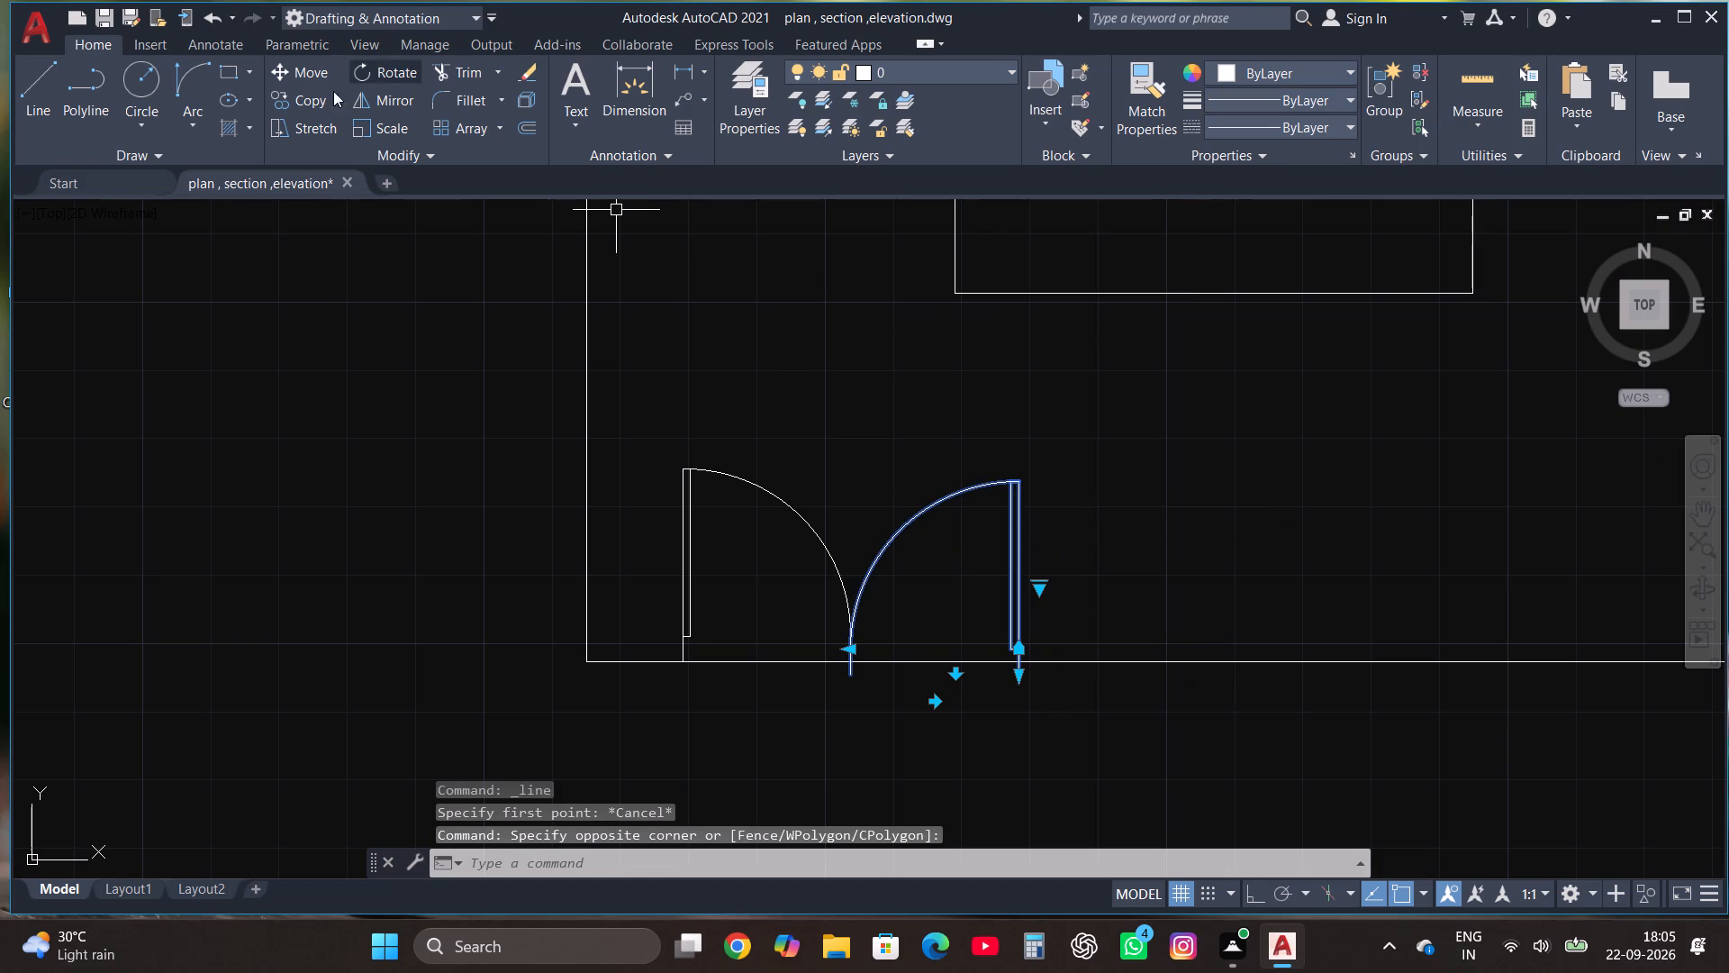
pyautogui.click(310, 79)
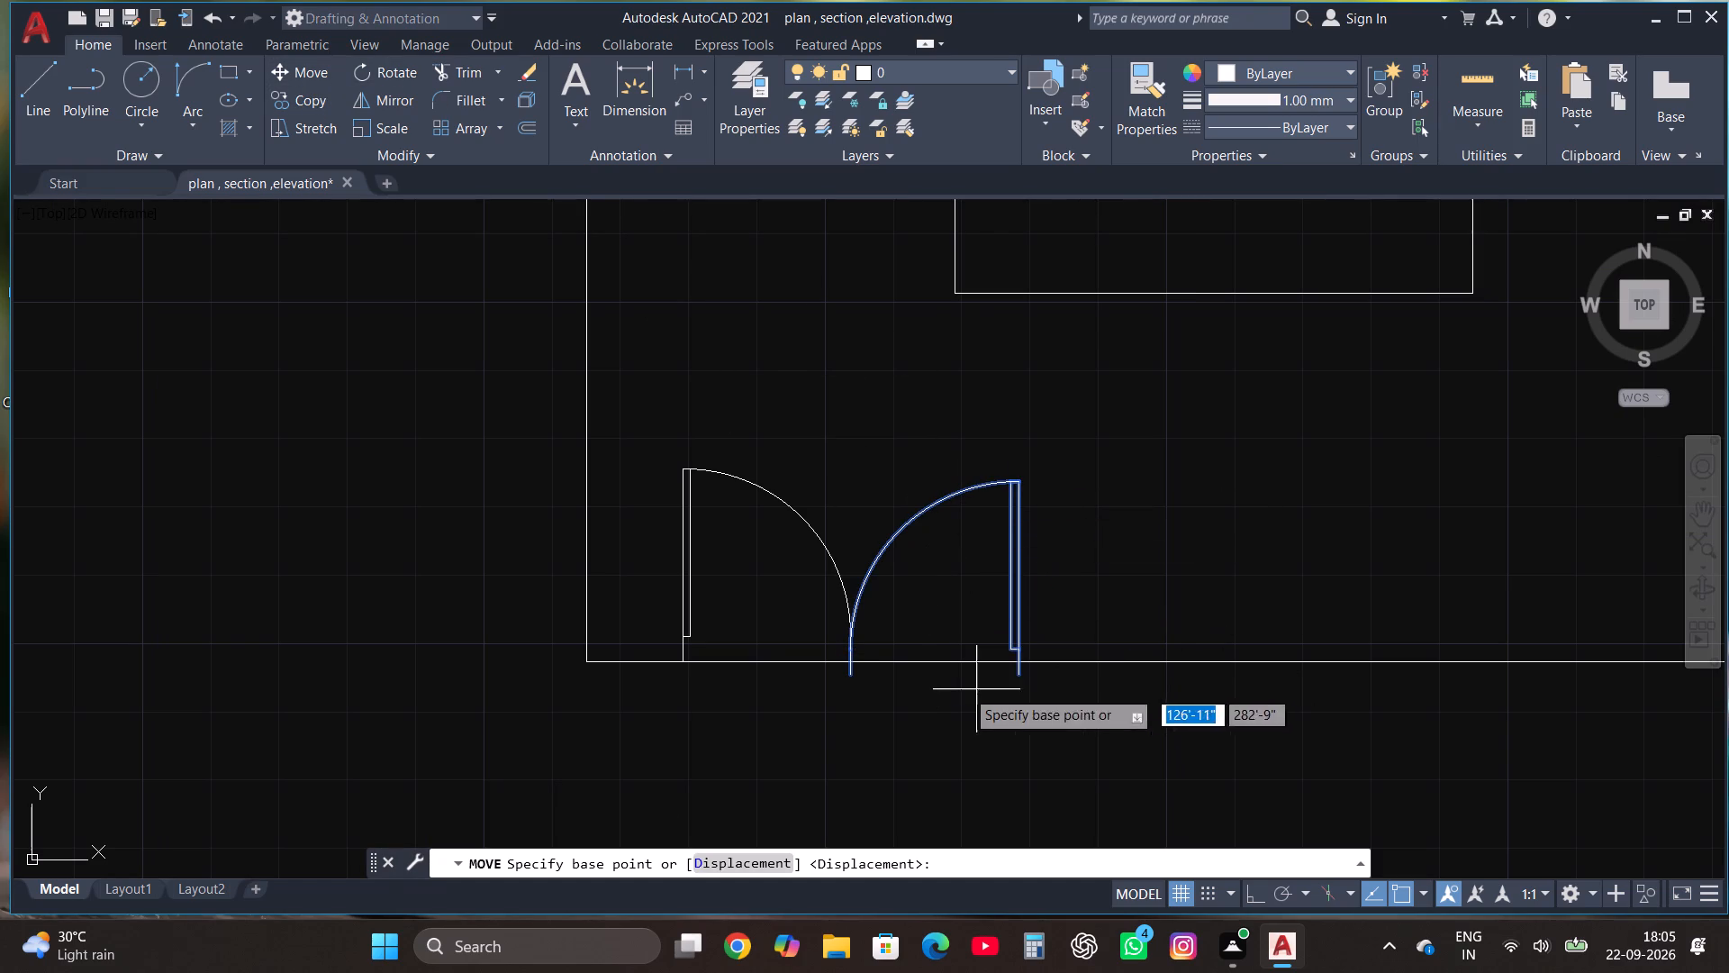
pyautogui.click(853, 677)
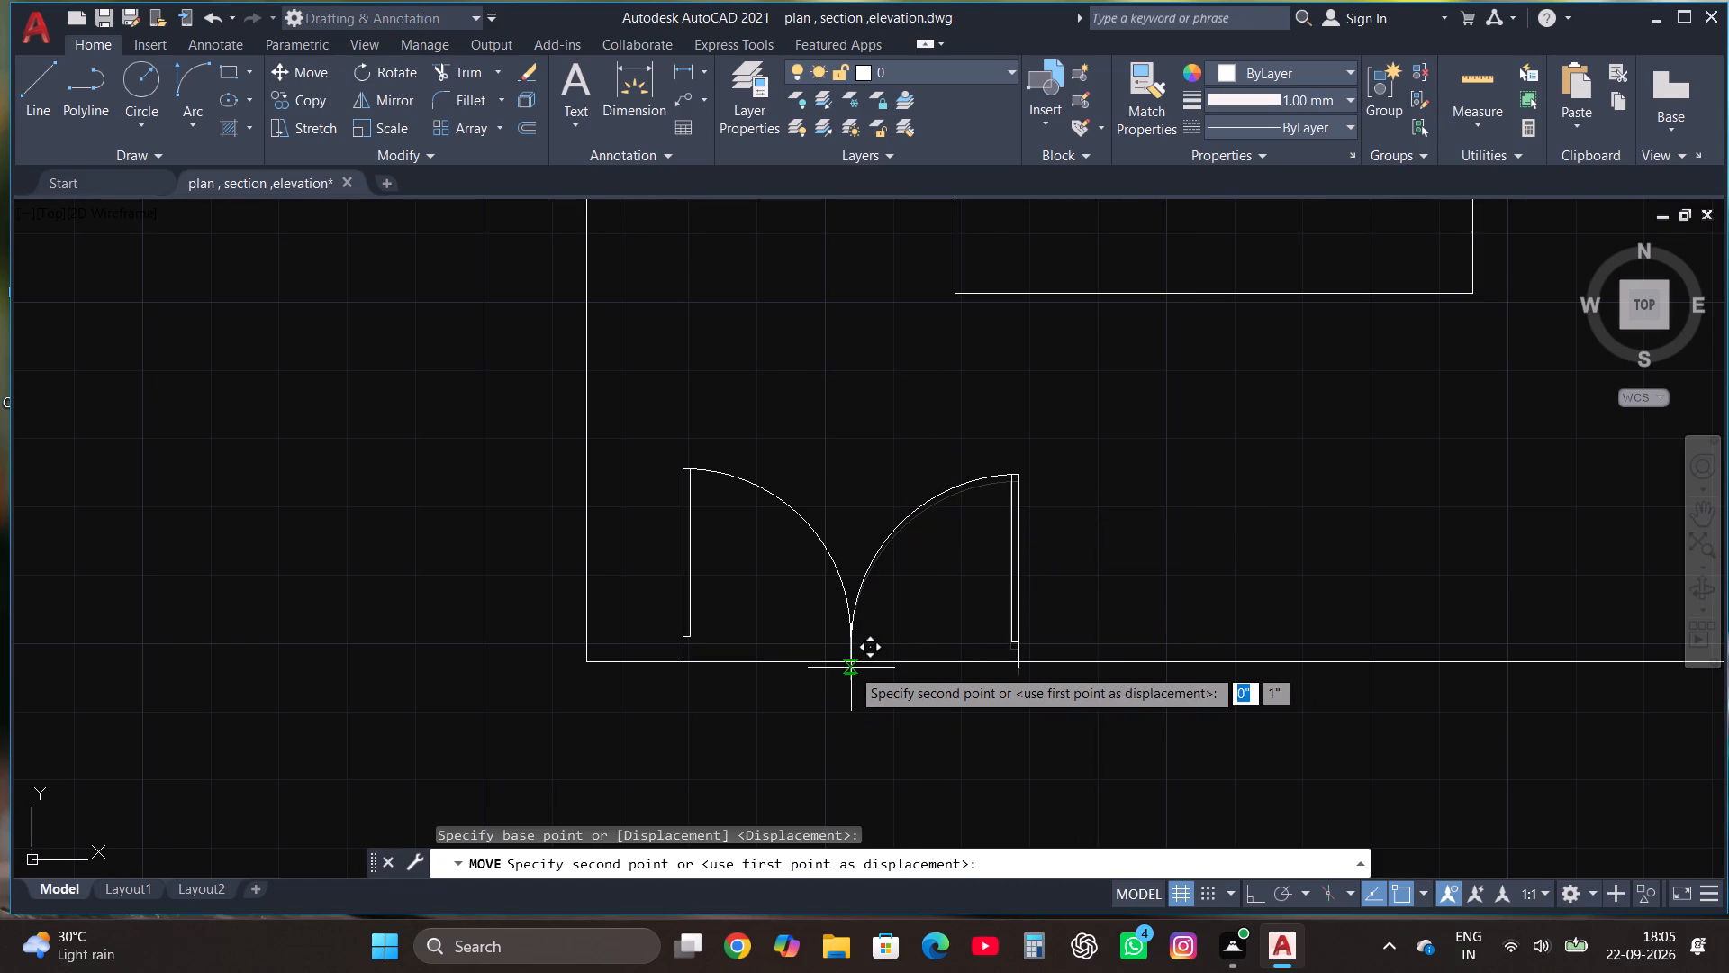
pyautogui.click(851, 668)
pyautogui.click(855, 605)
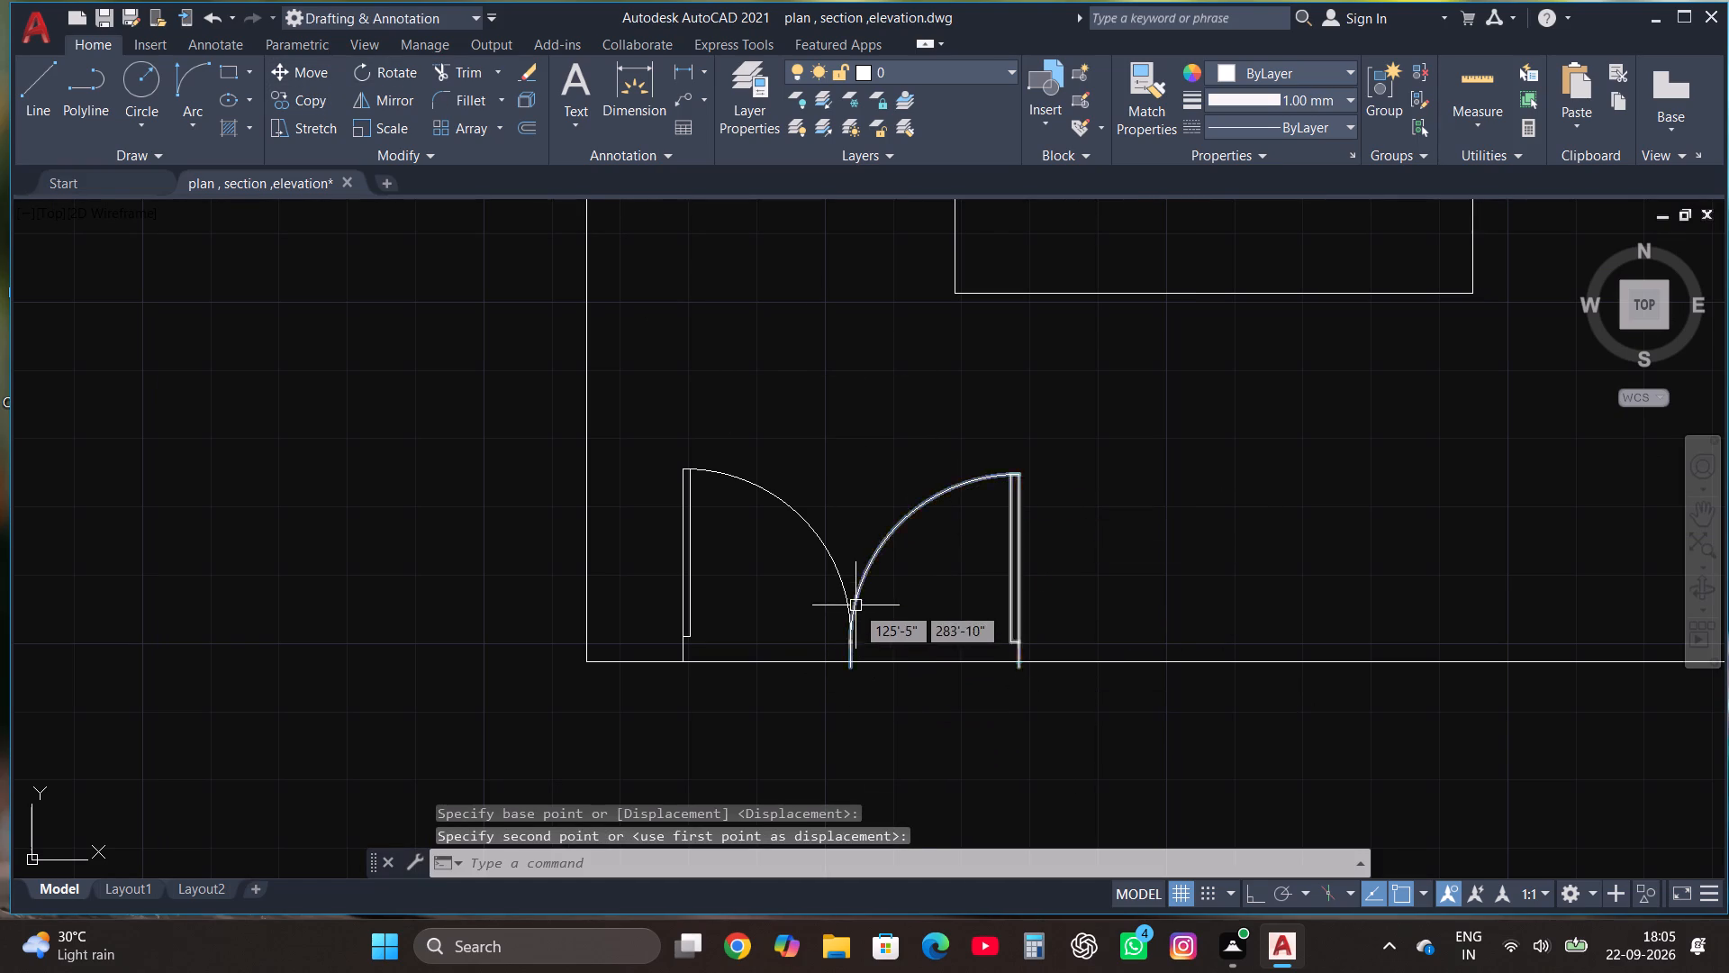
pyautogui.scroll(2, 861, 682)
pyautogui.click(314, 68)
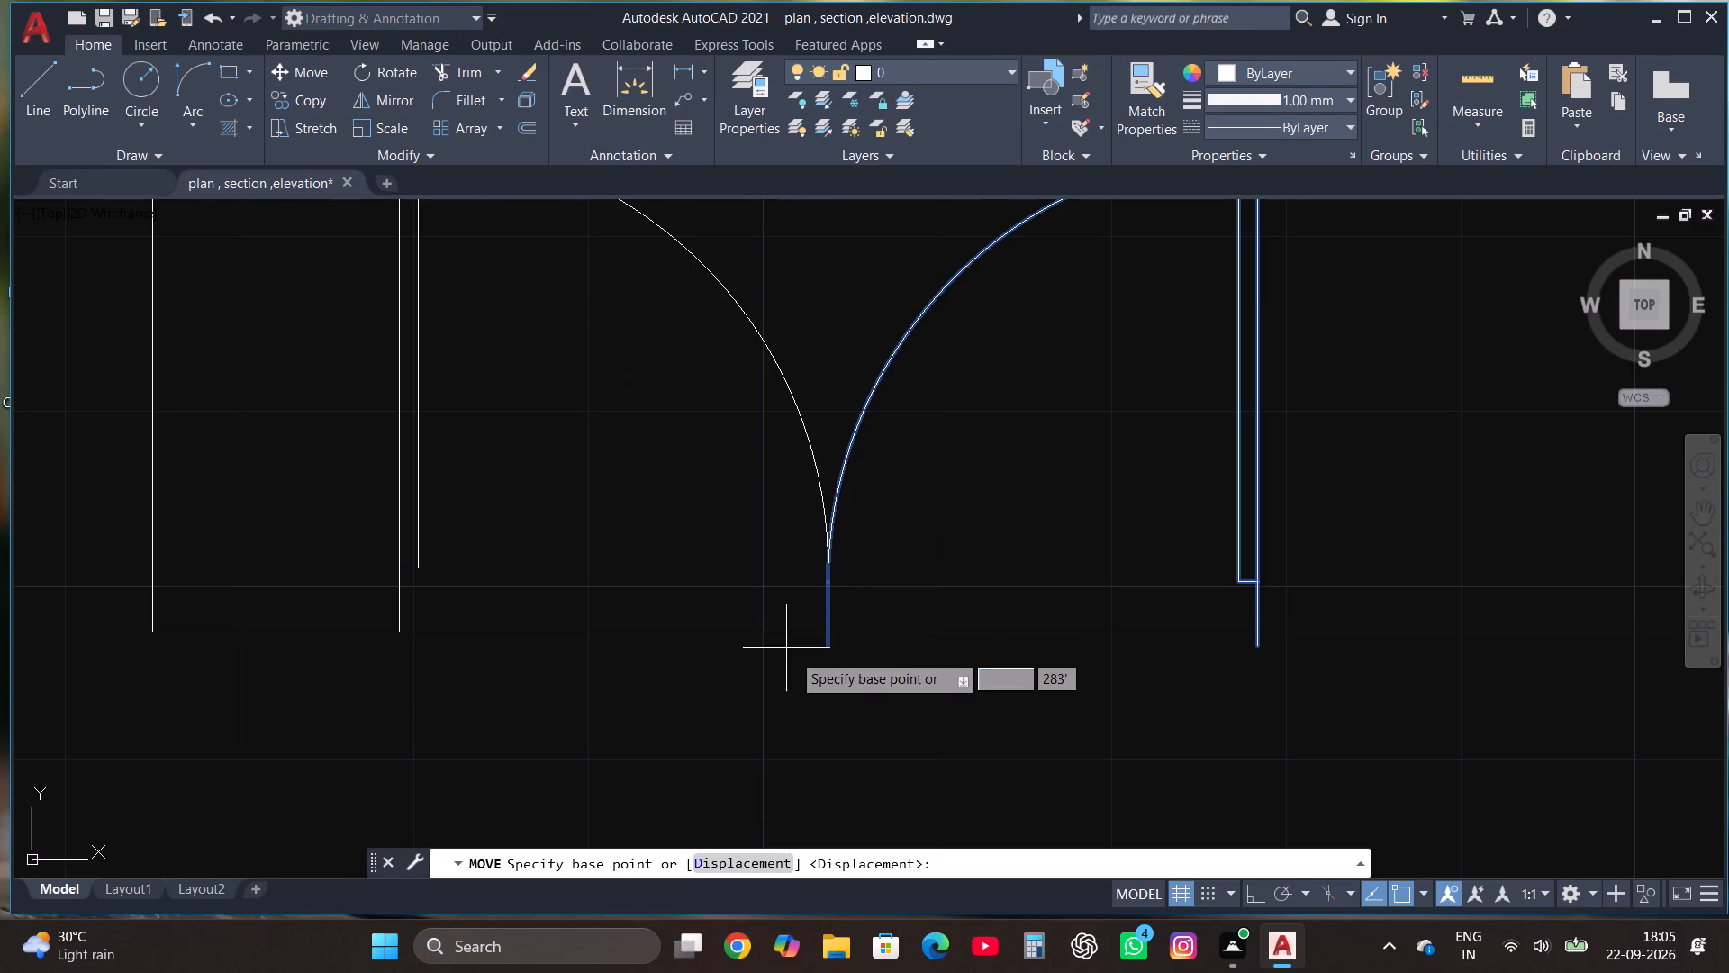
pyautogui.click(827, 641)
pyautogui.click(827, 626)
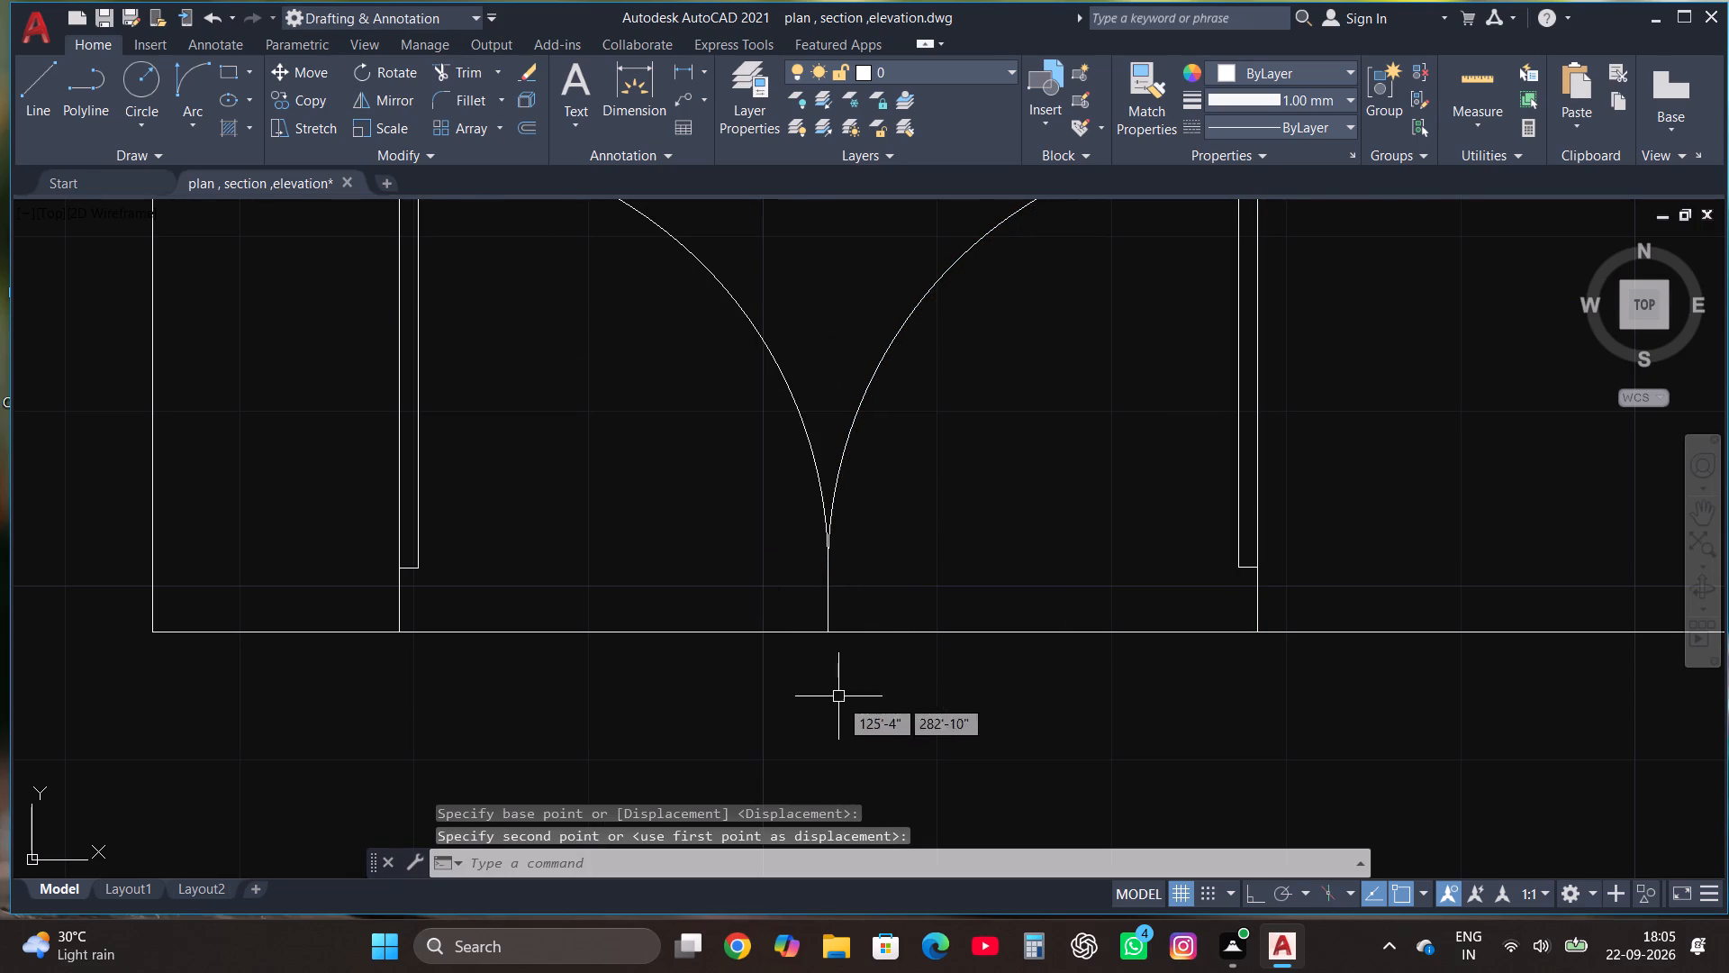
pyautogui.press('Escape')
# Make the dashed linetype ACAD_ISO02W100 (ISO dash) the current linetype.
pyautogui.scroll(-3, 821, 698)
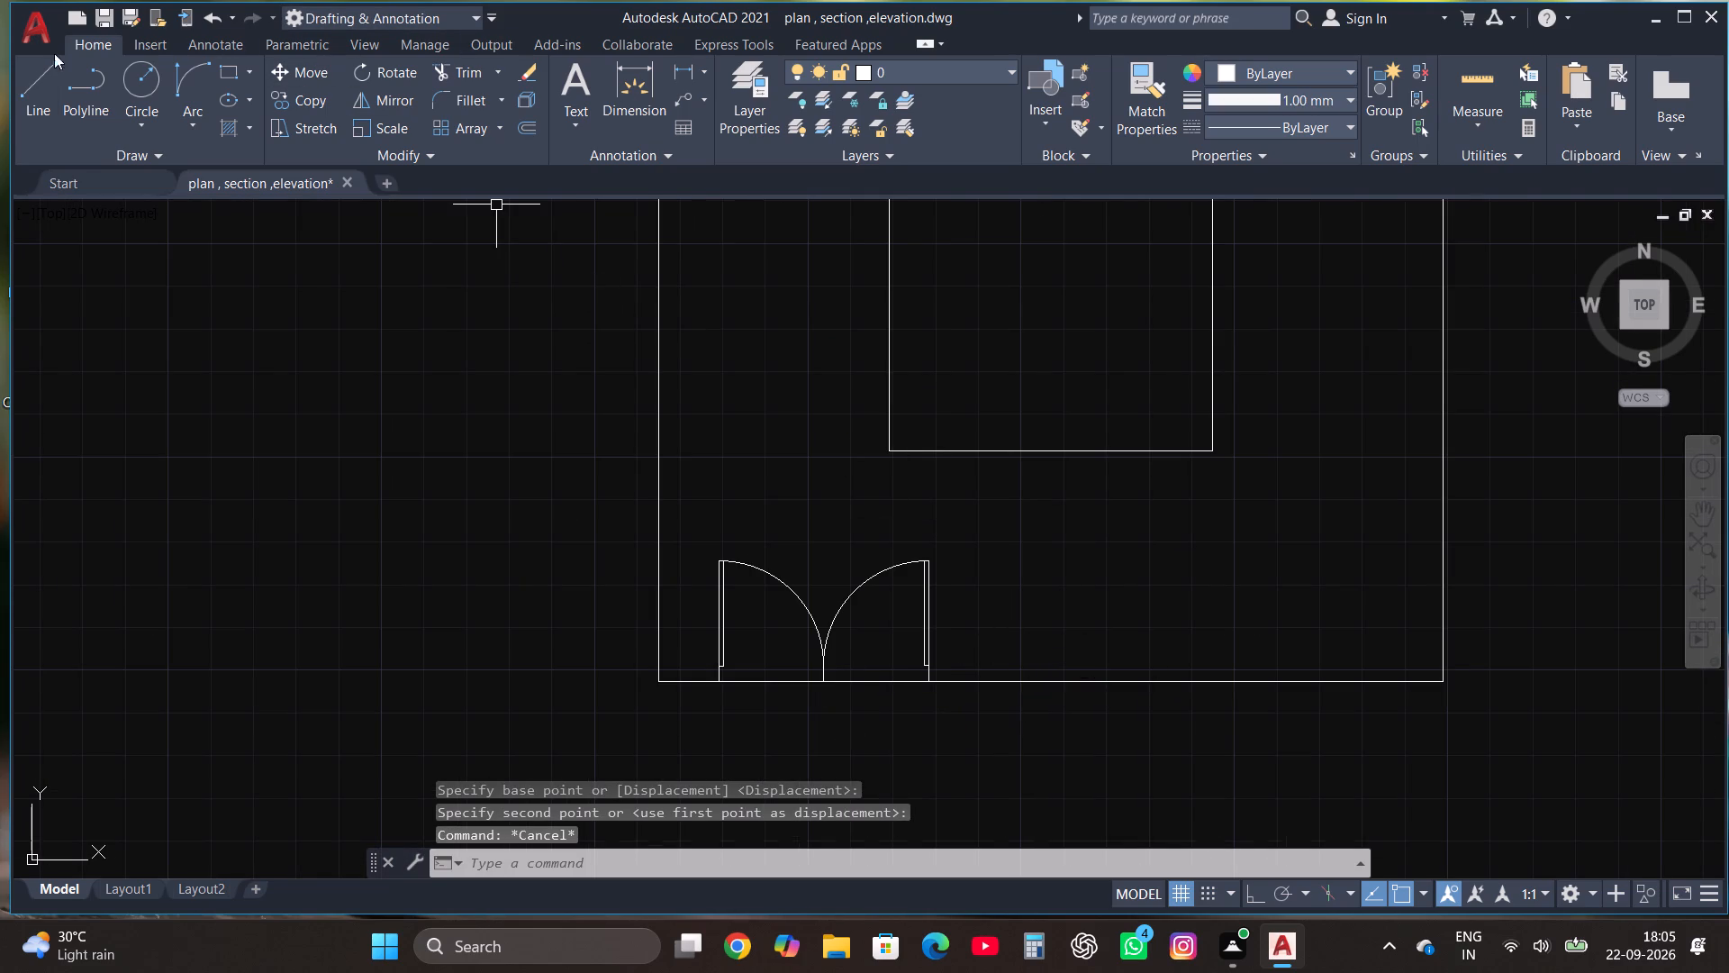
pyautogui.click(239, 75)
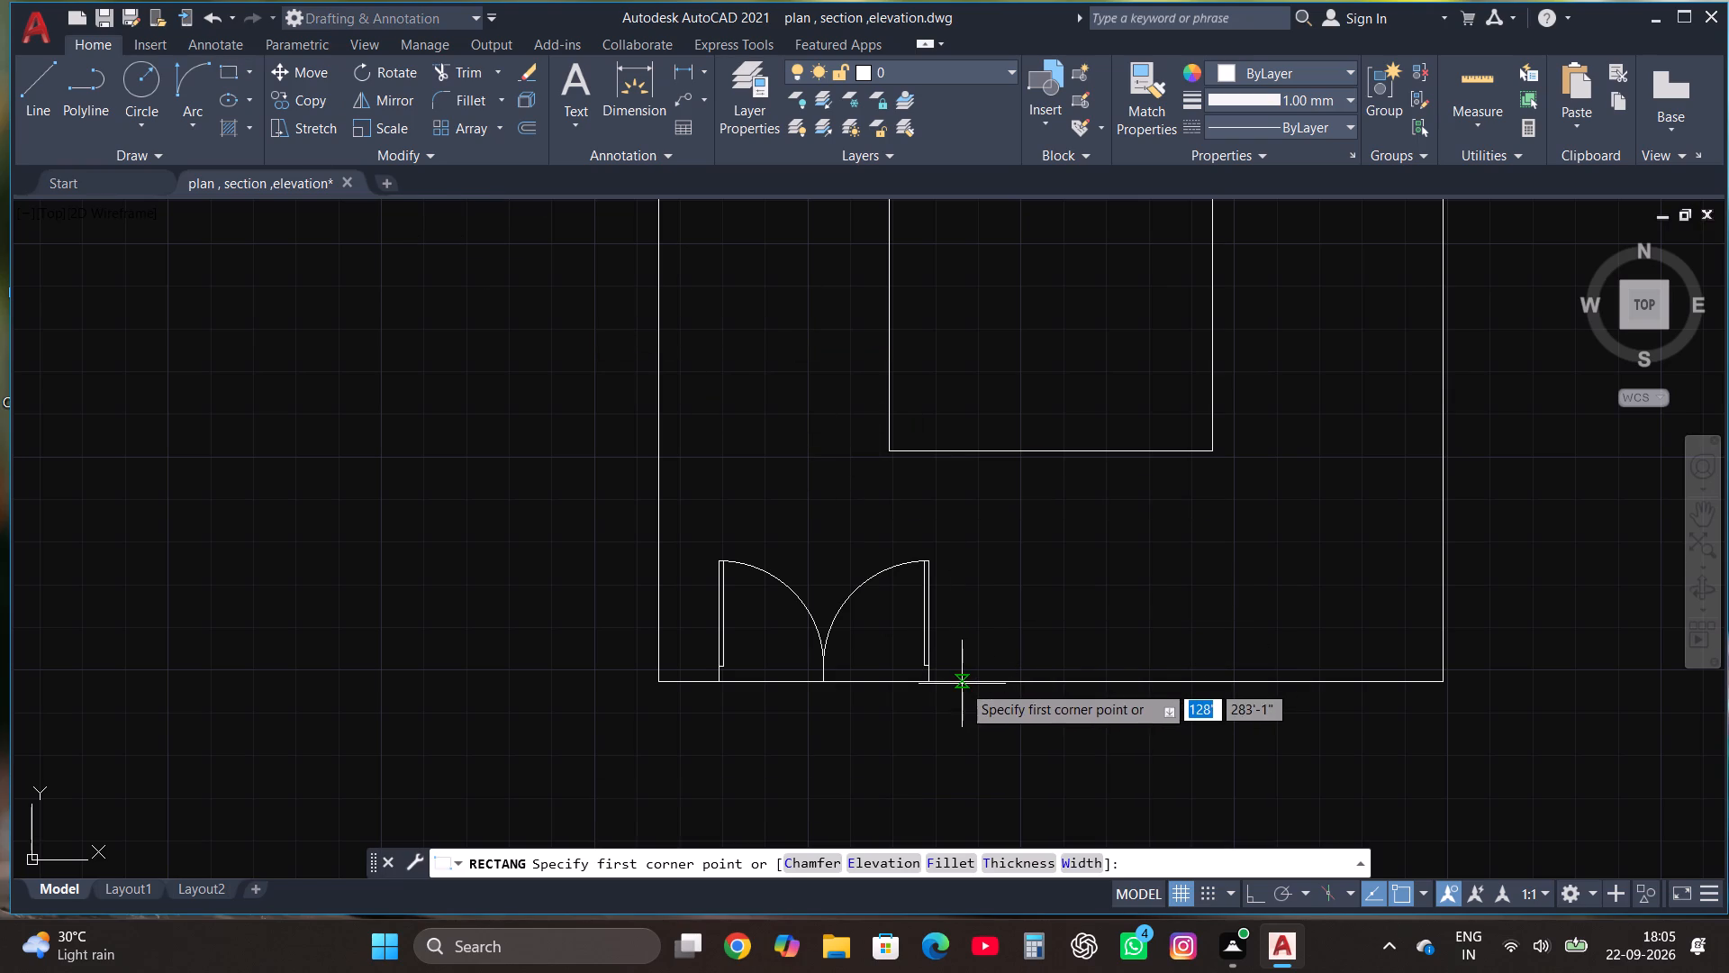
pyautogui.press('Escape')
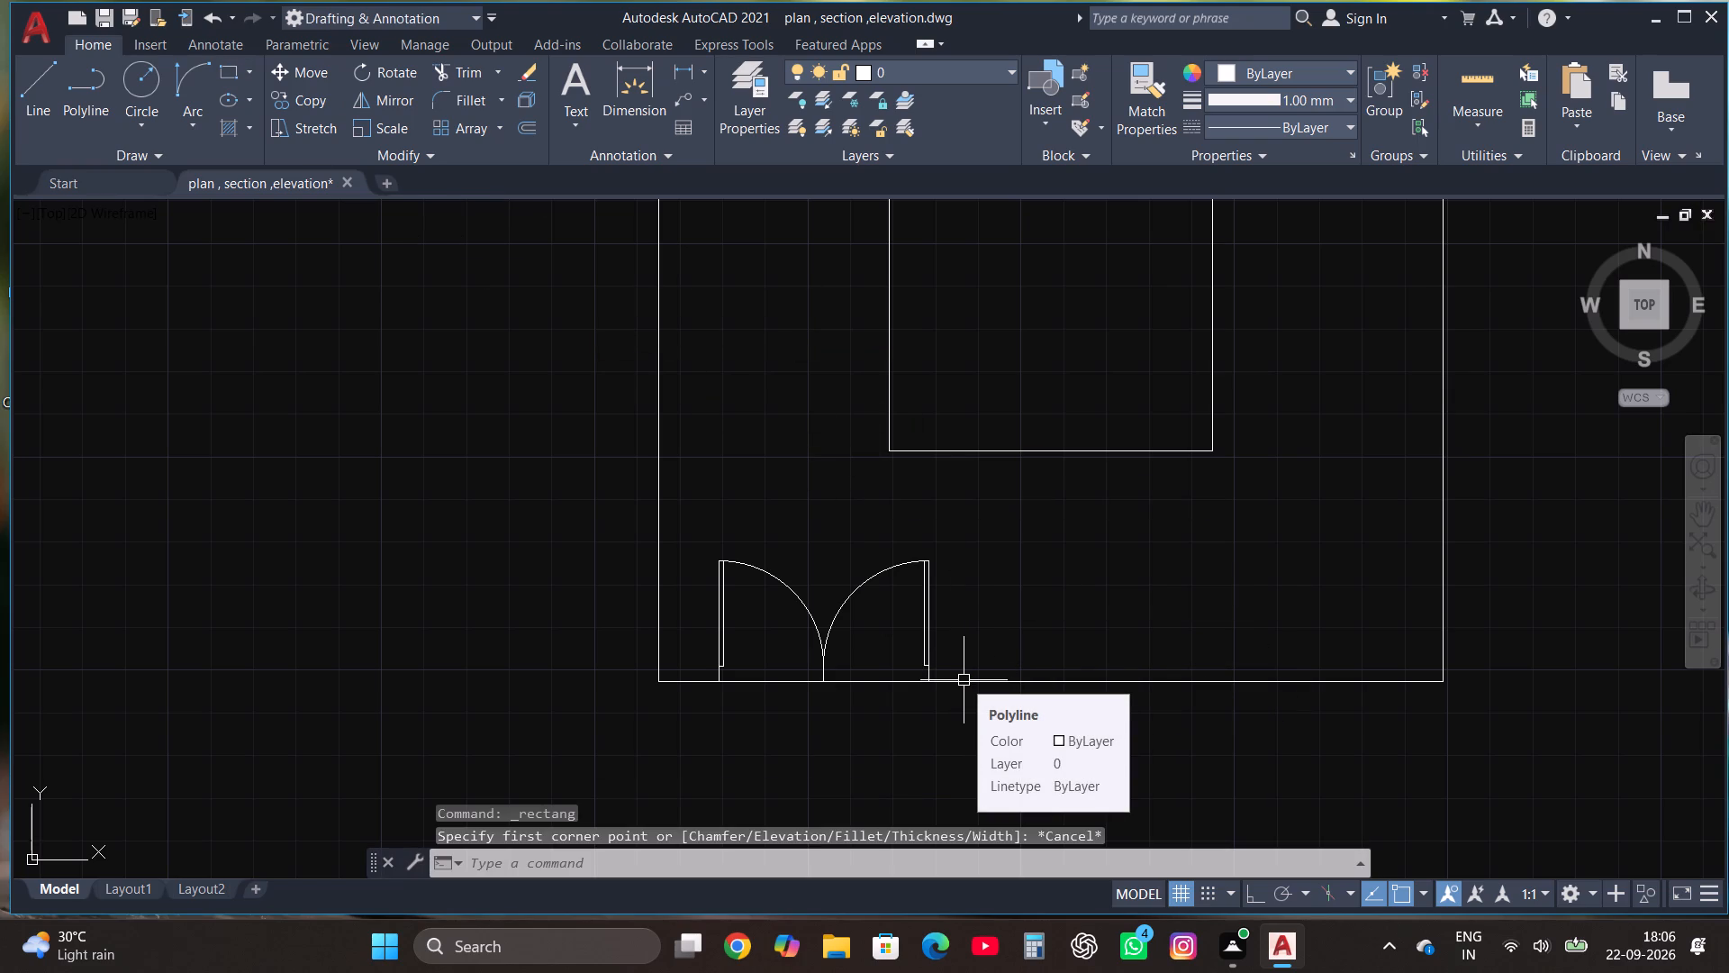
pyautogui.write('LI')
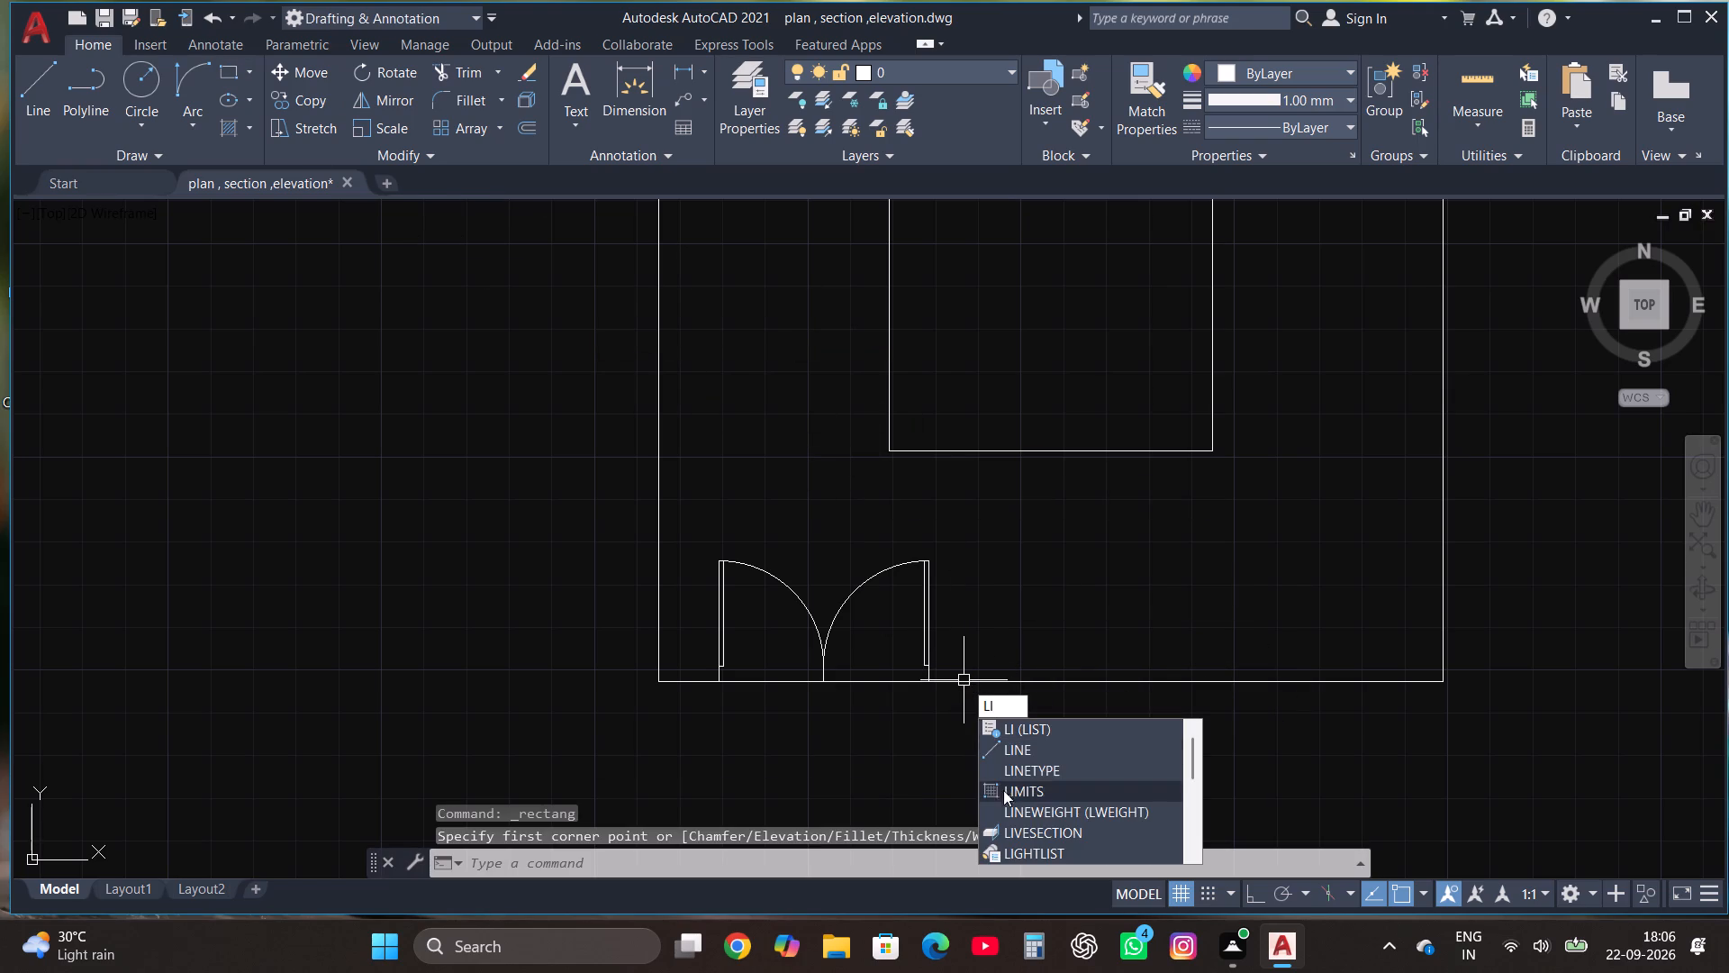
pyautogui.click(1052, 765)
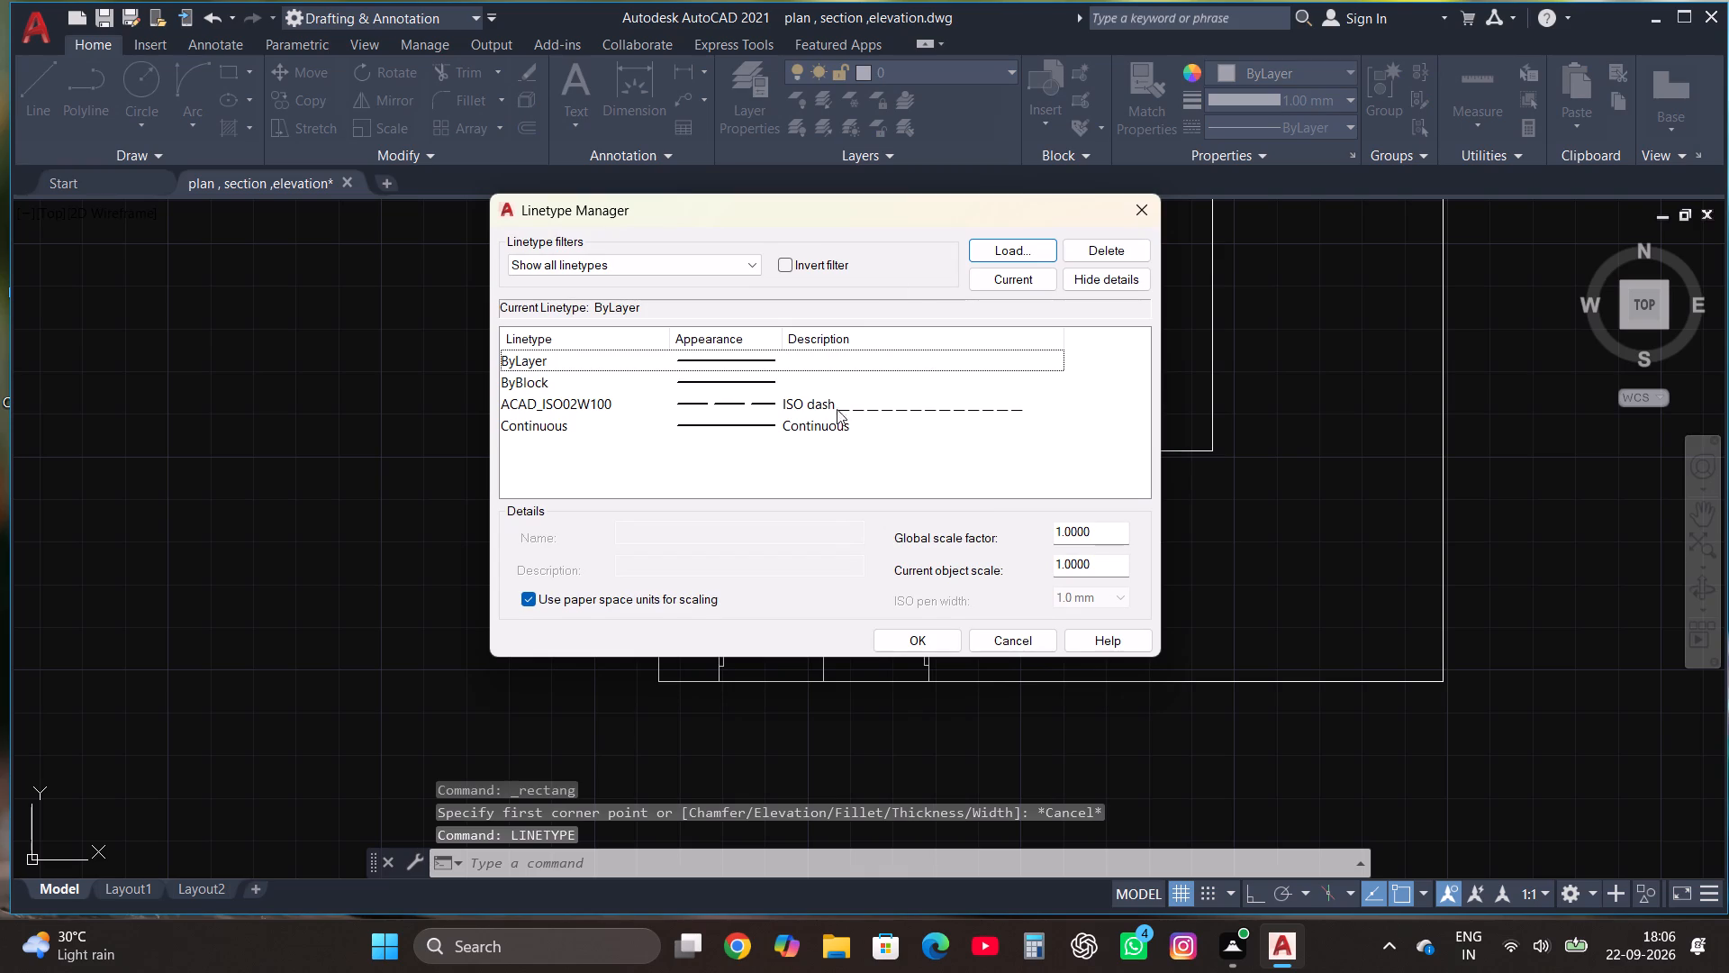
pyautogui.click(855, 408)
pyautogui.click(1022, 282)
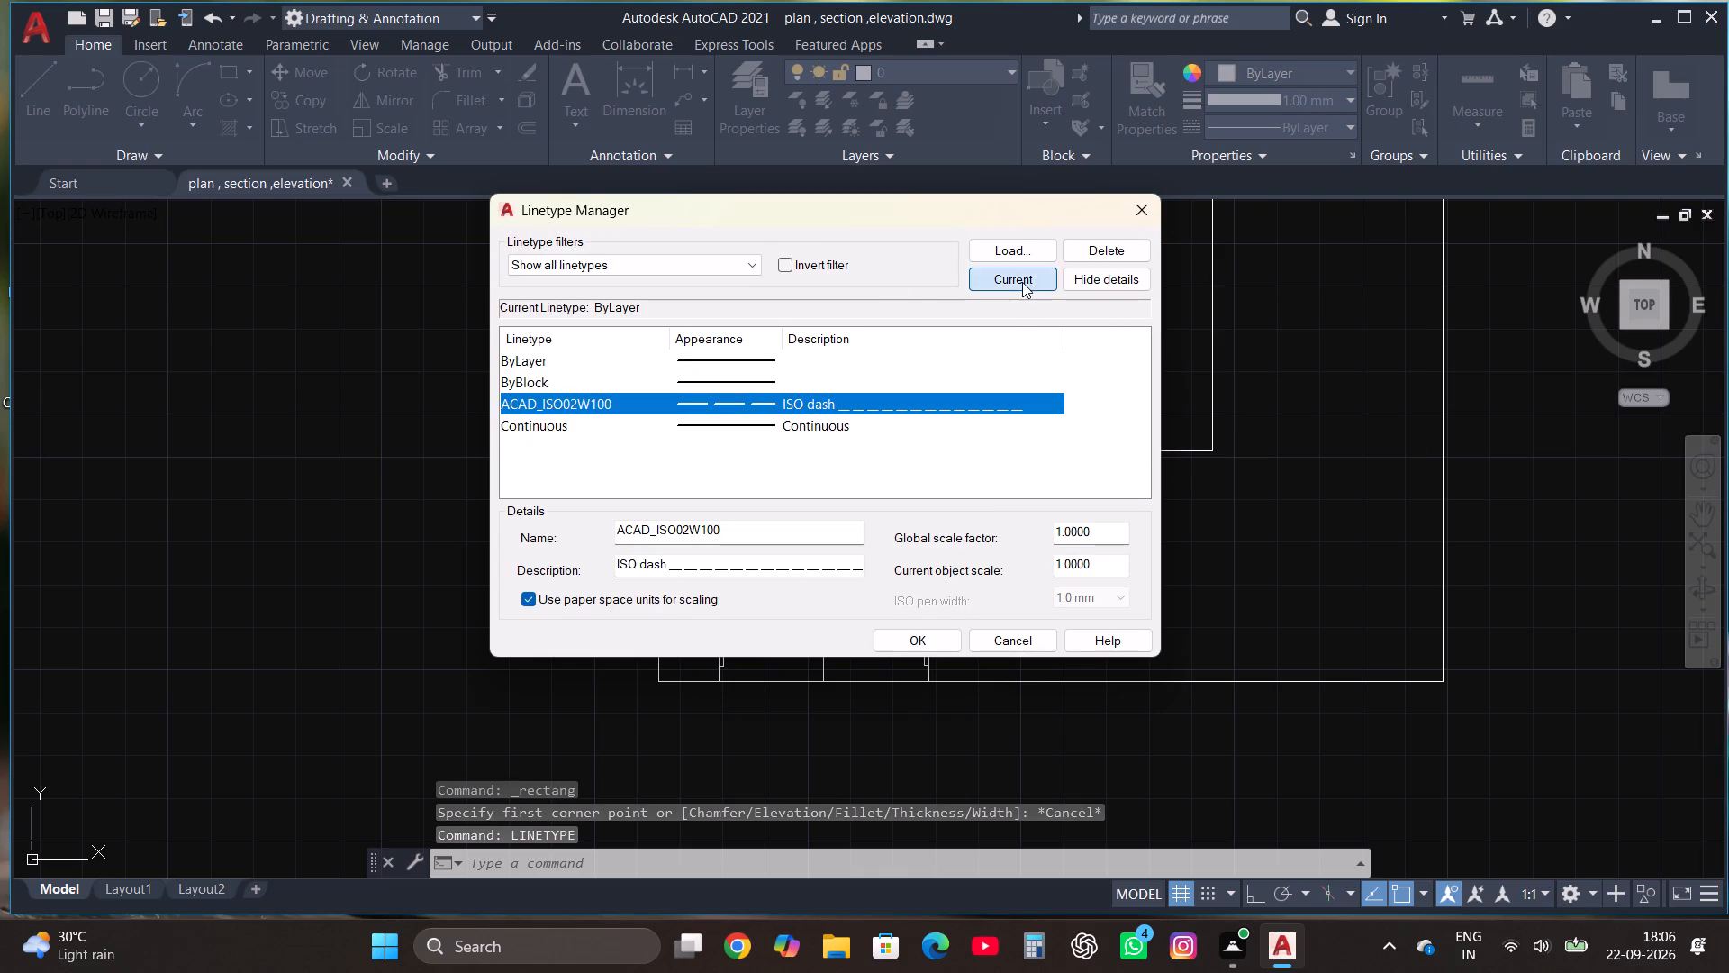
pyautogui.click(918, 634)
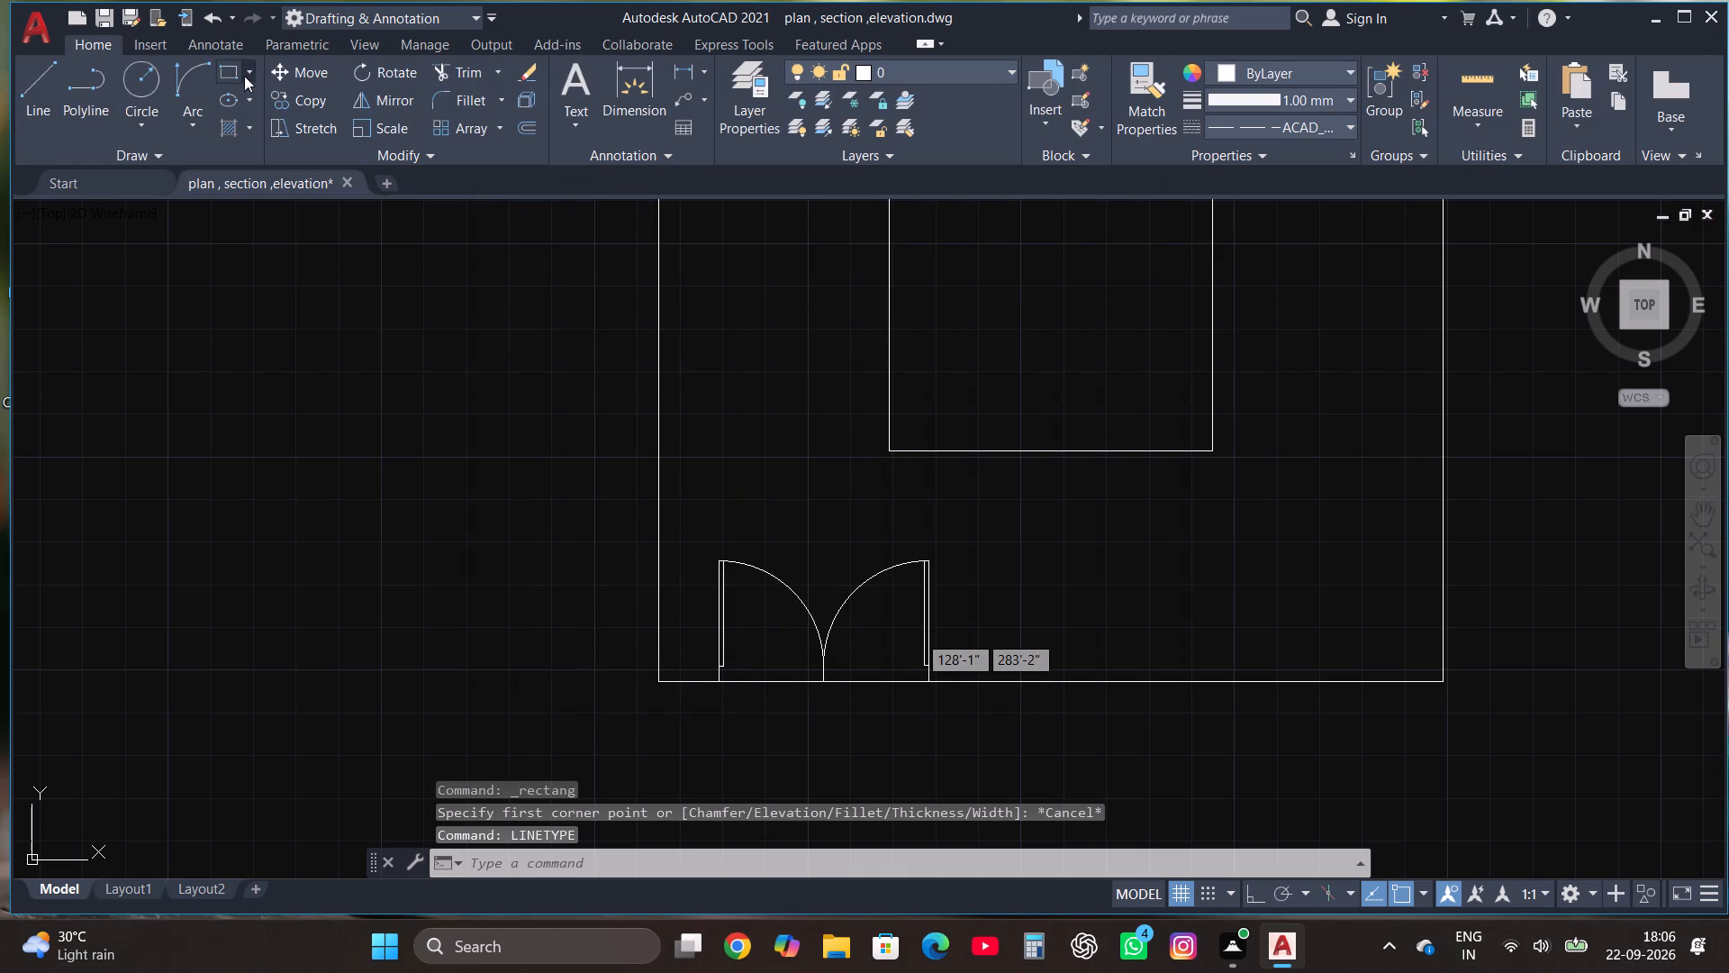
# Draw a low dashed rectangle on the outer rectangle's lower edge, from beside the double door to the outer rectangle's right edge.
pyautogui.click(231, 72)
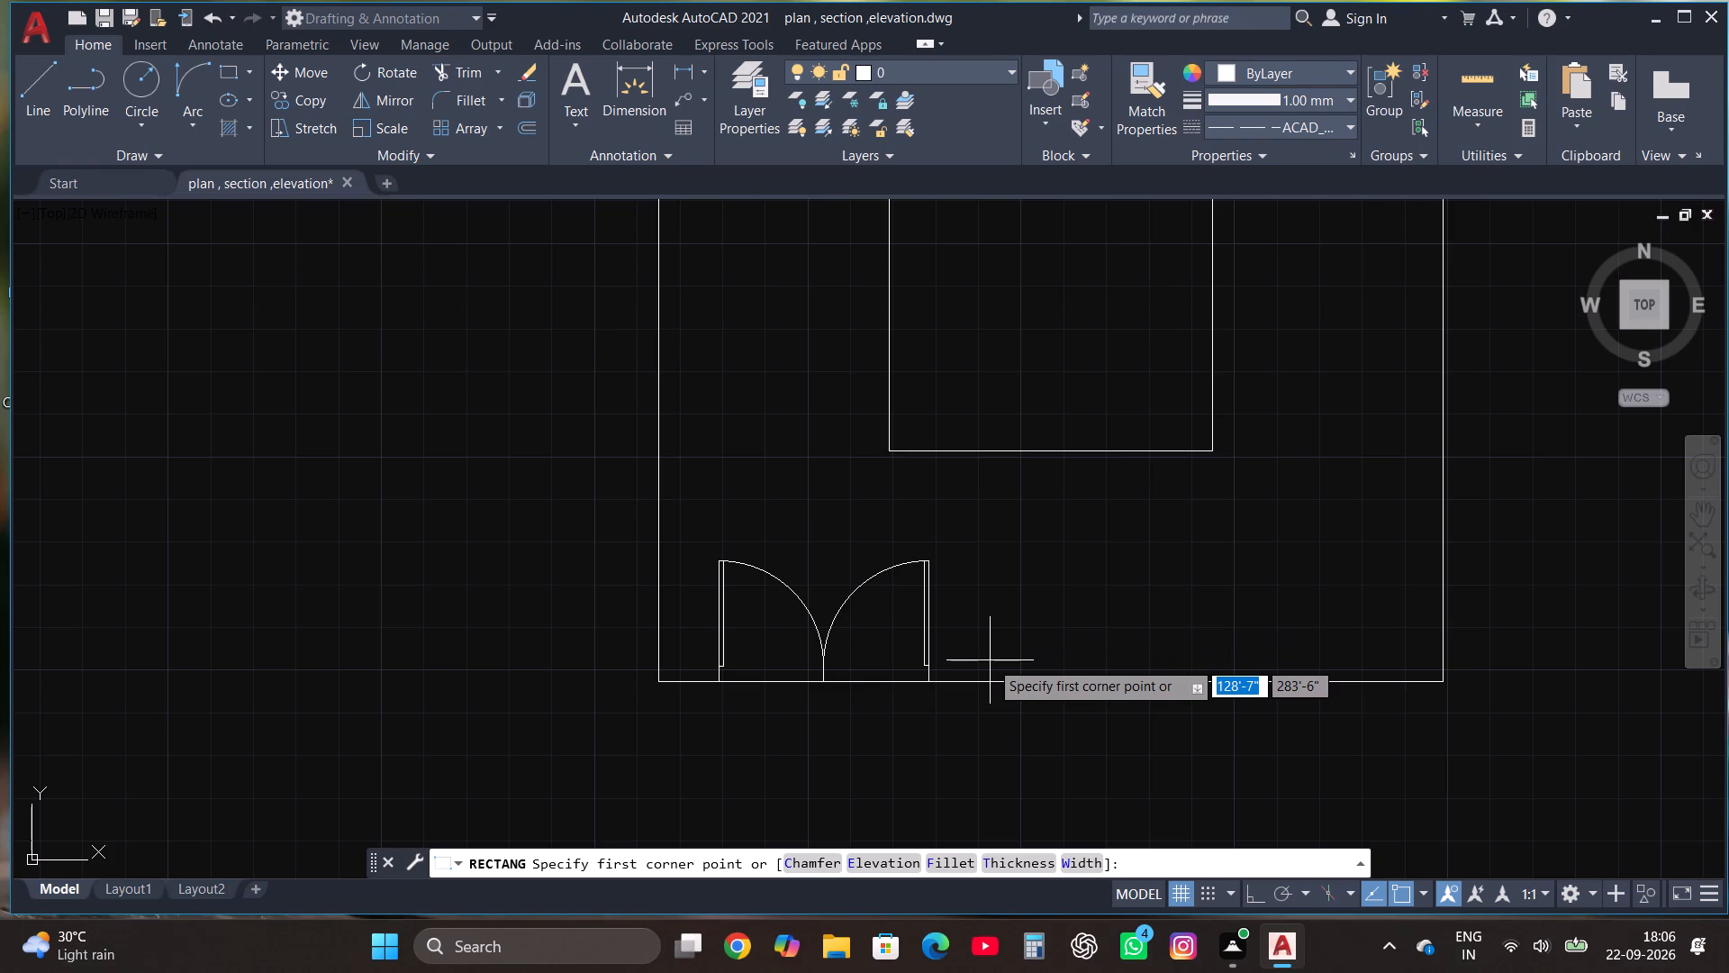
pyautogui.click(951, 677)
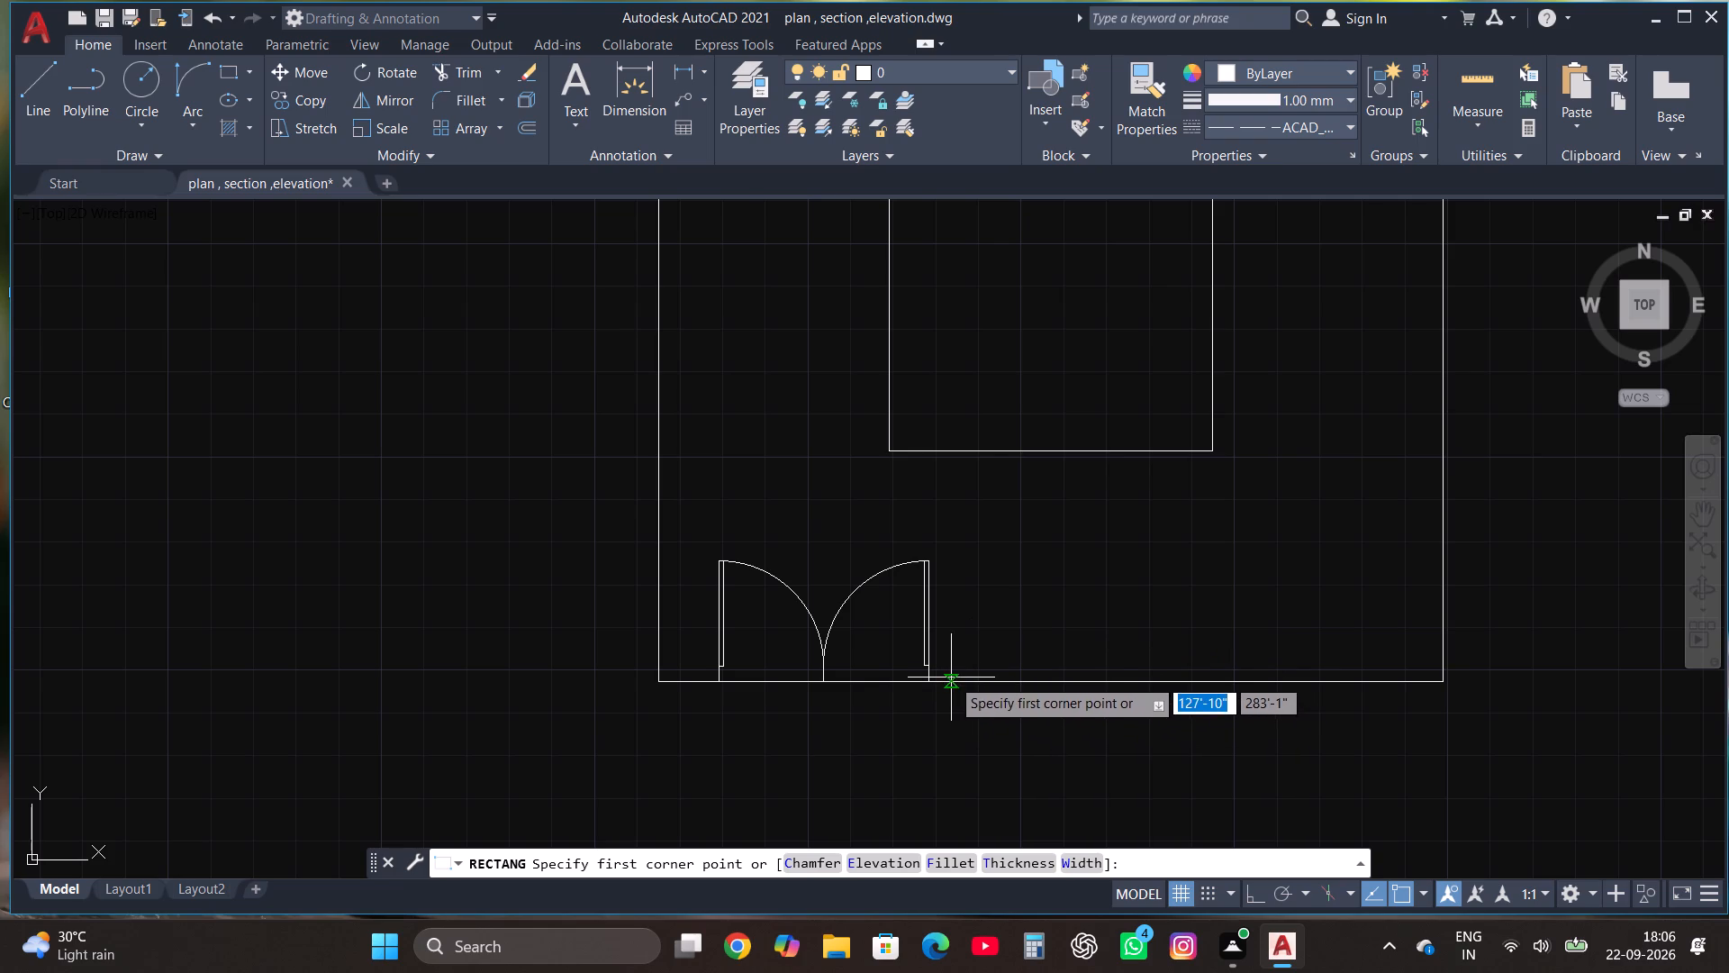
pyautogui.click(1440, 599)
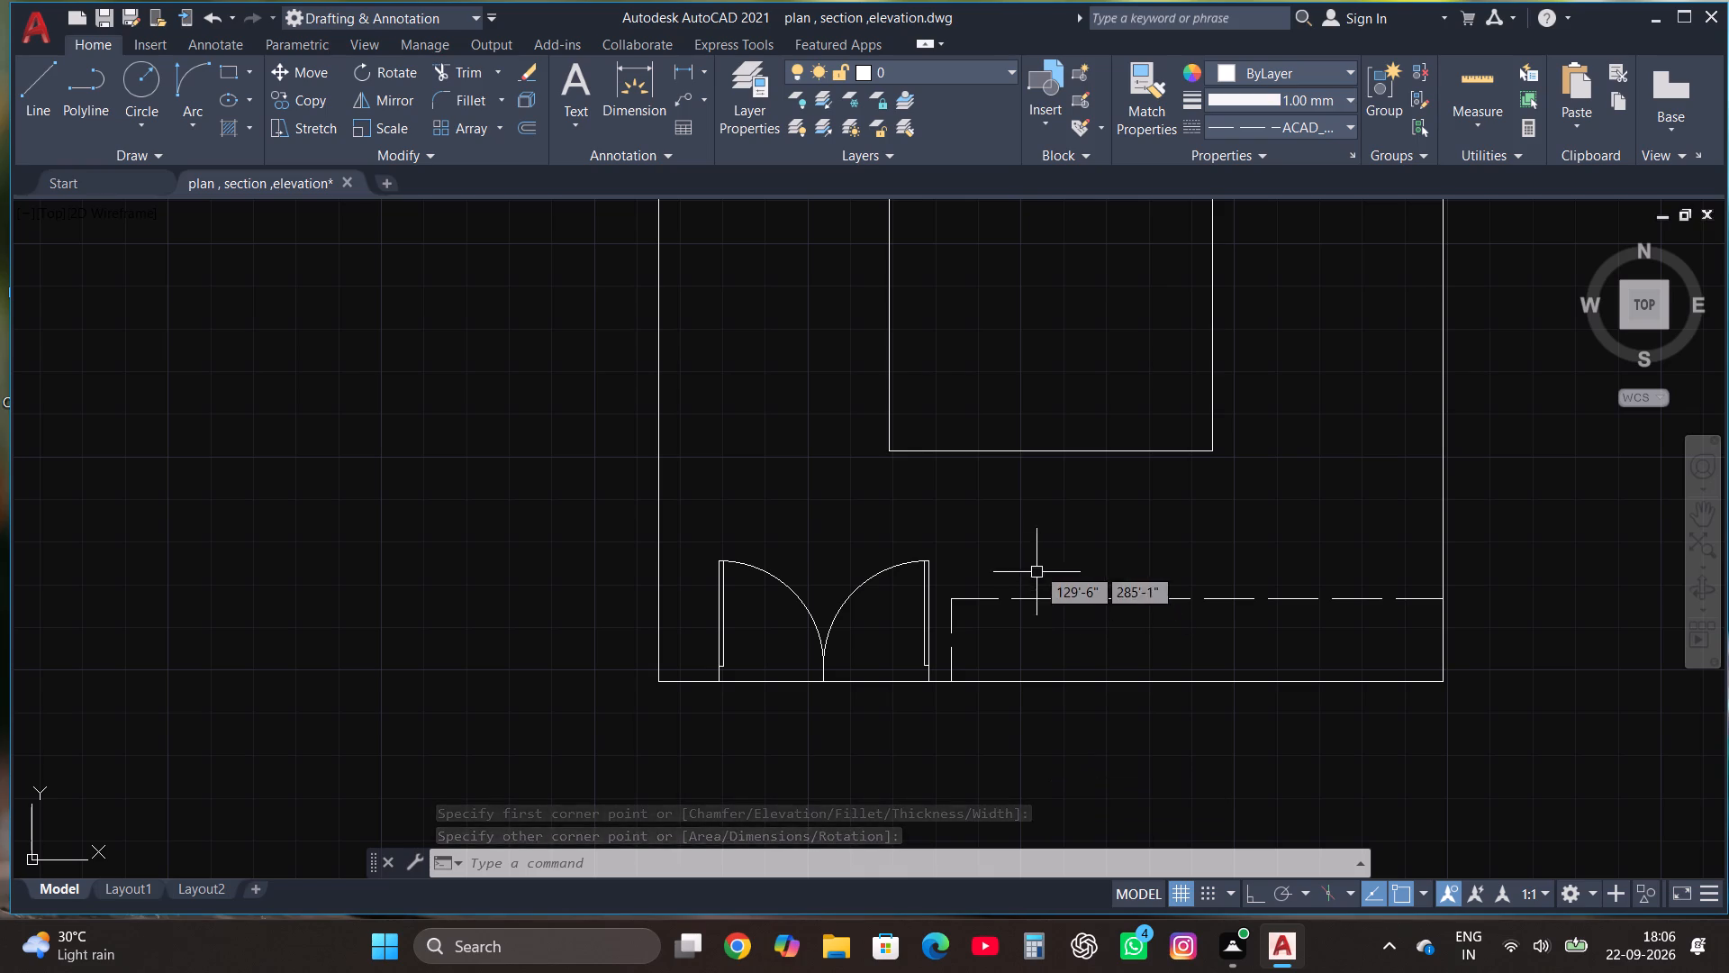
# Copy the TERRACE label from the terrace plan to just below the nested-rectangle figure.
pyautogui.scroll(-4, 1039, 532)
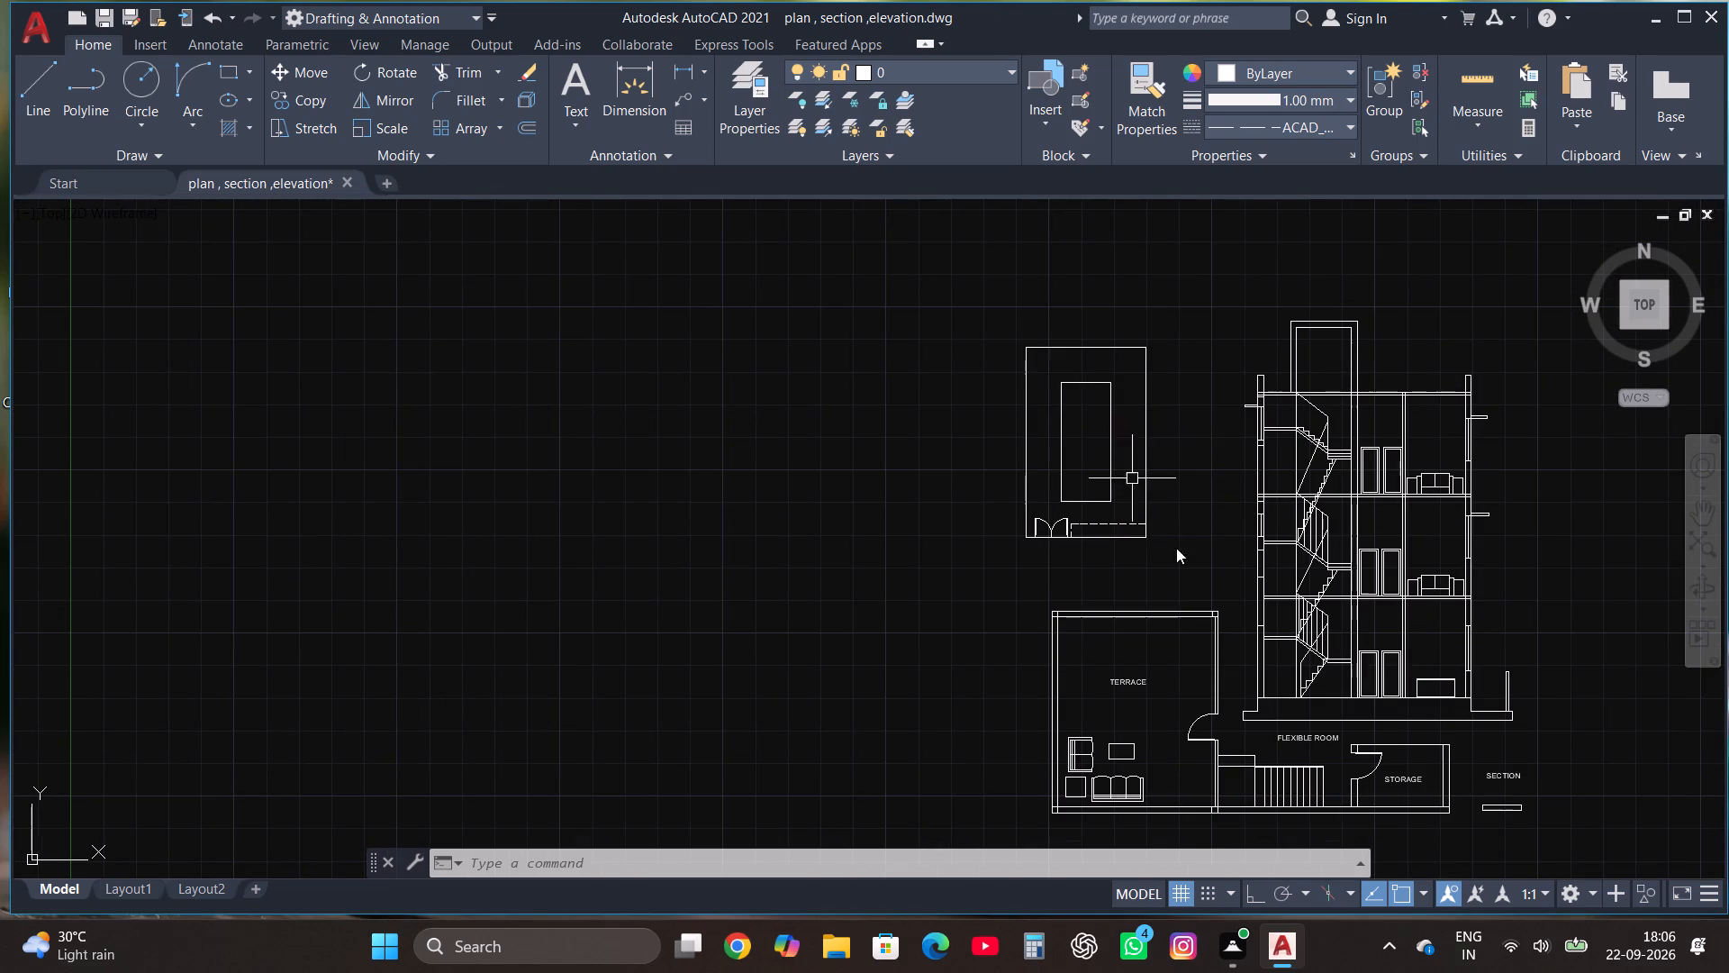
pyautogui.scroll(1, 1191, 574)
pyautogui.scroll(-2, 1061, 385)
pyautogui.scroll(1, 1076, 528)
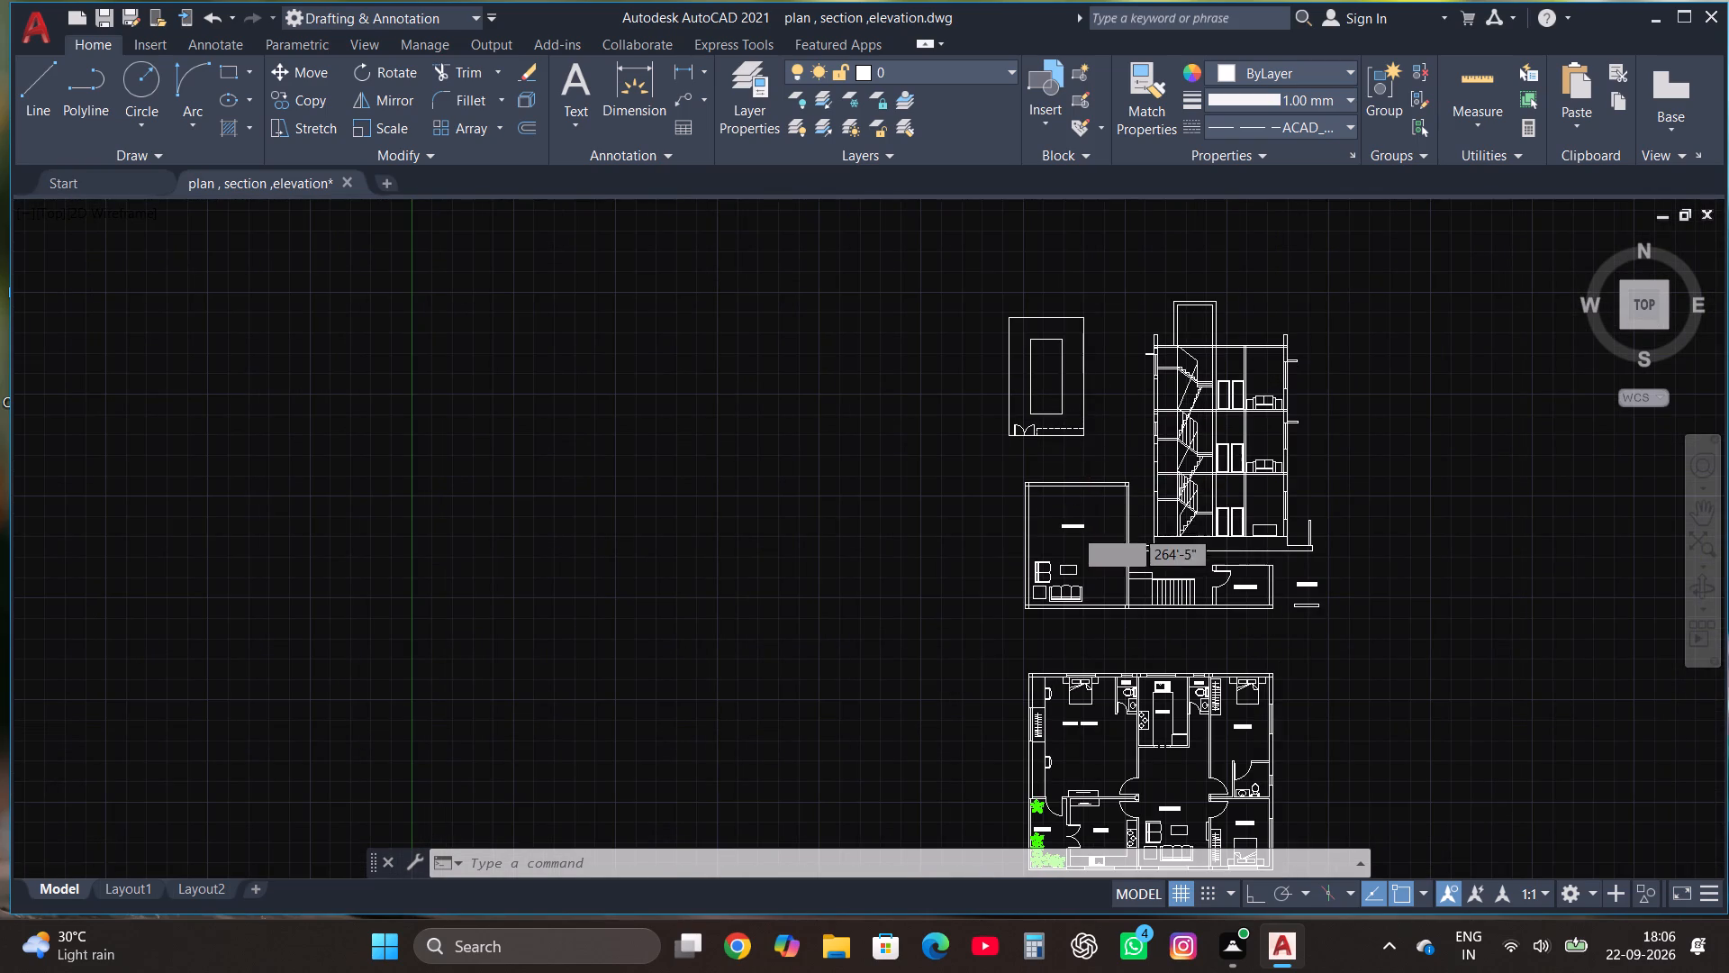
pyautogui.scroll(1, 1074, 529)
pyautogui.click(1073, 531)
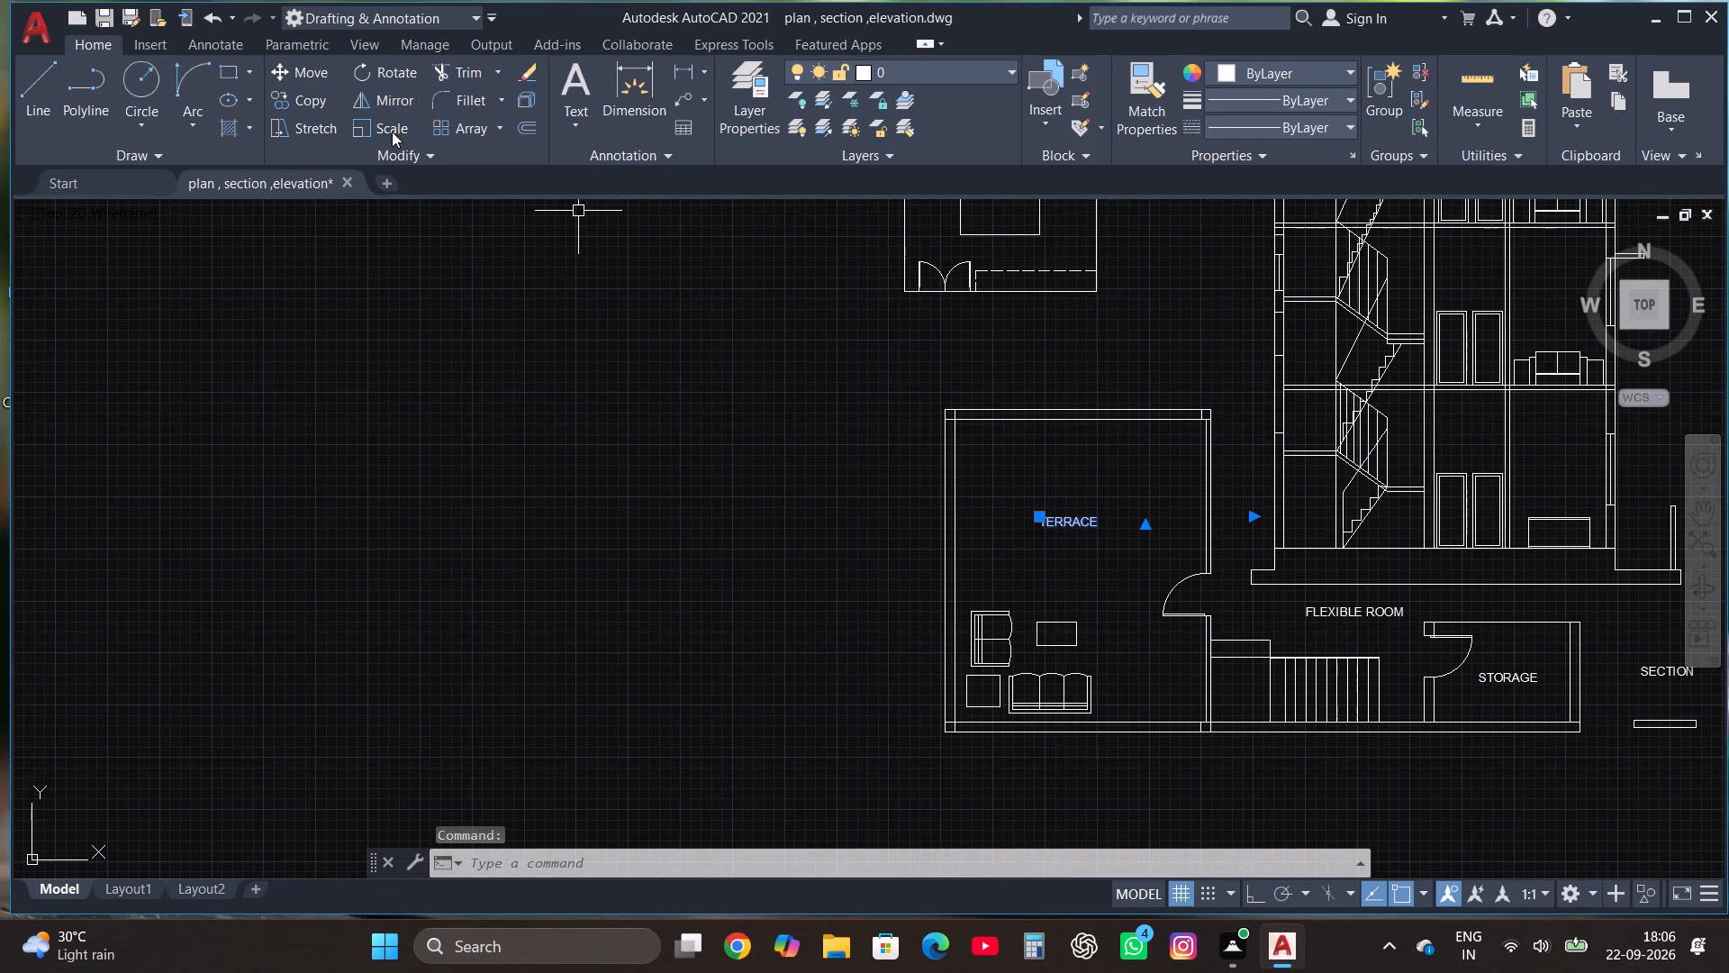
pyautogui.click(308, 98)
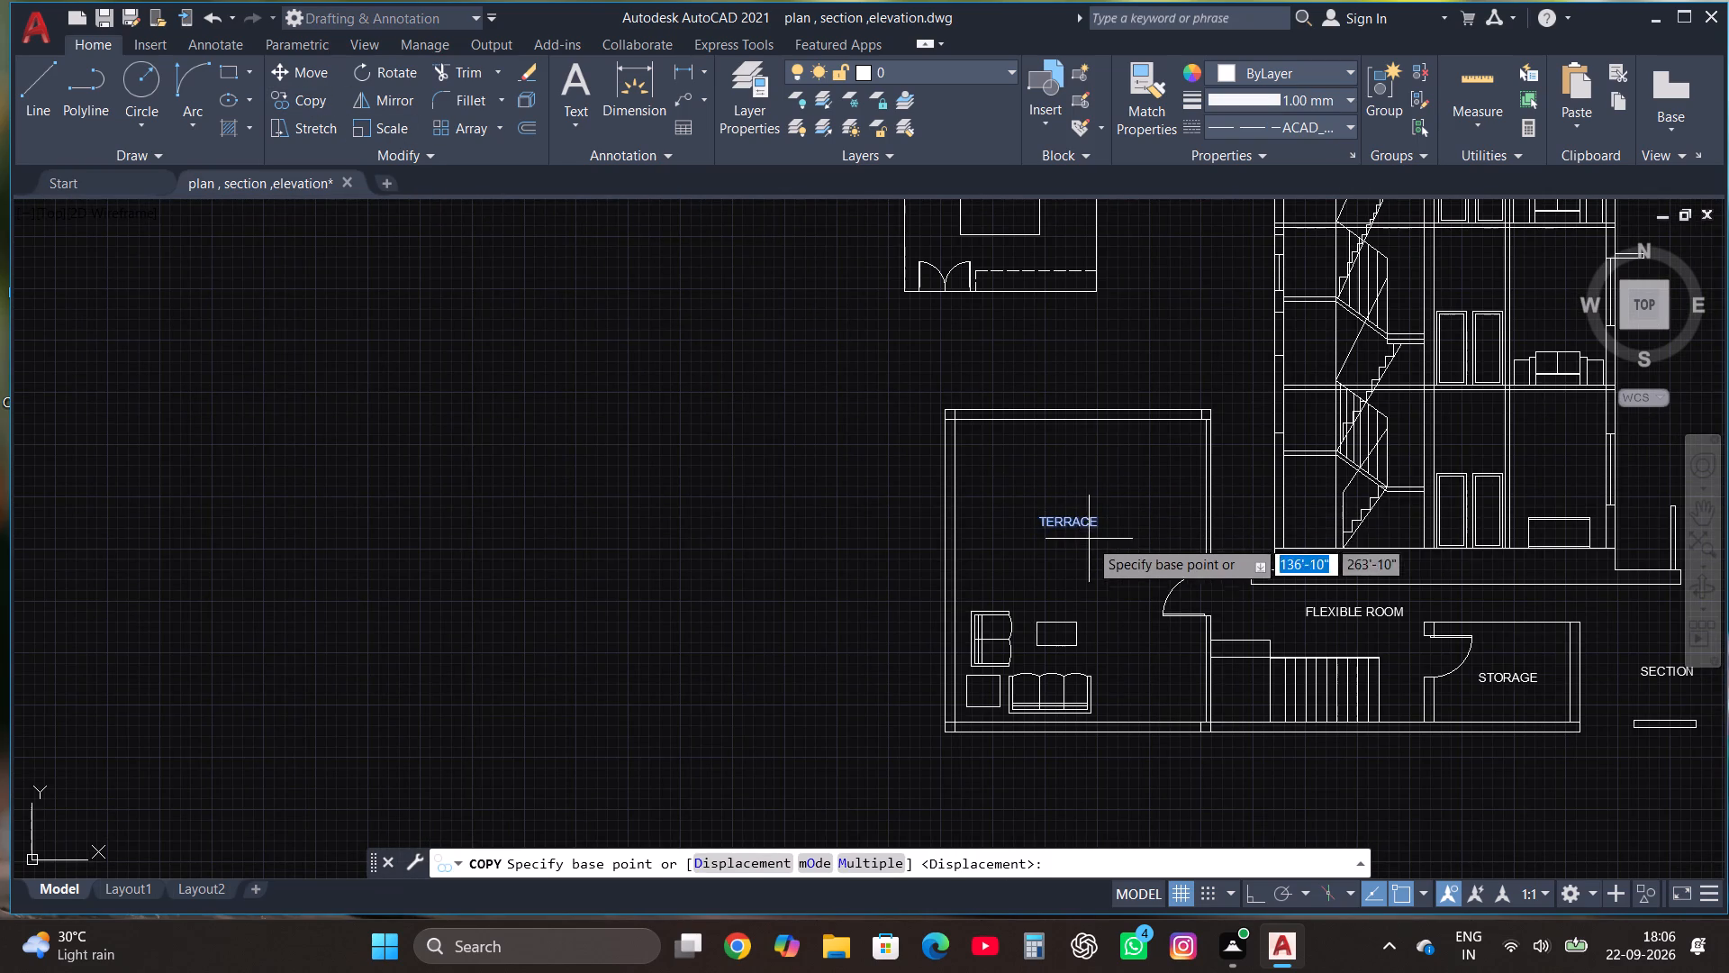
pyautogui.click(1080, 505)
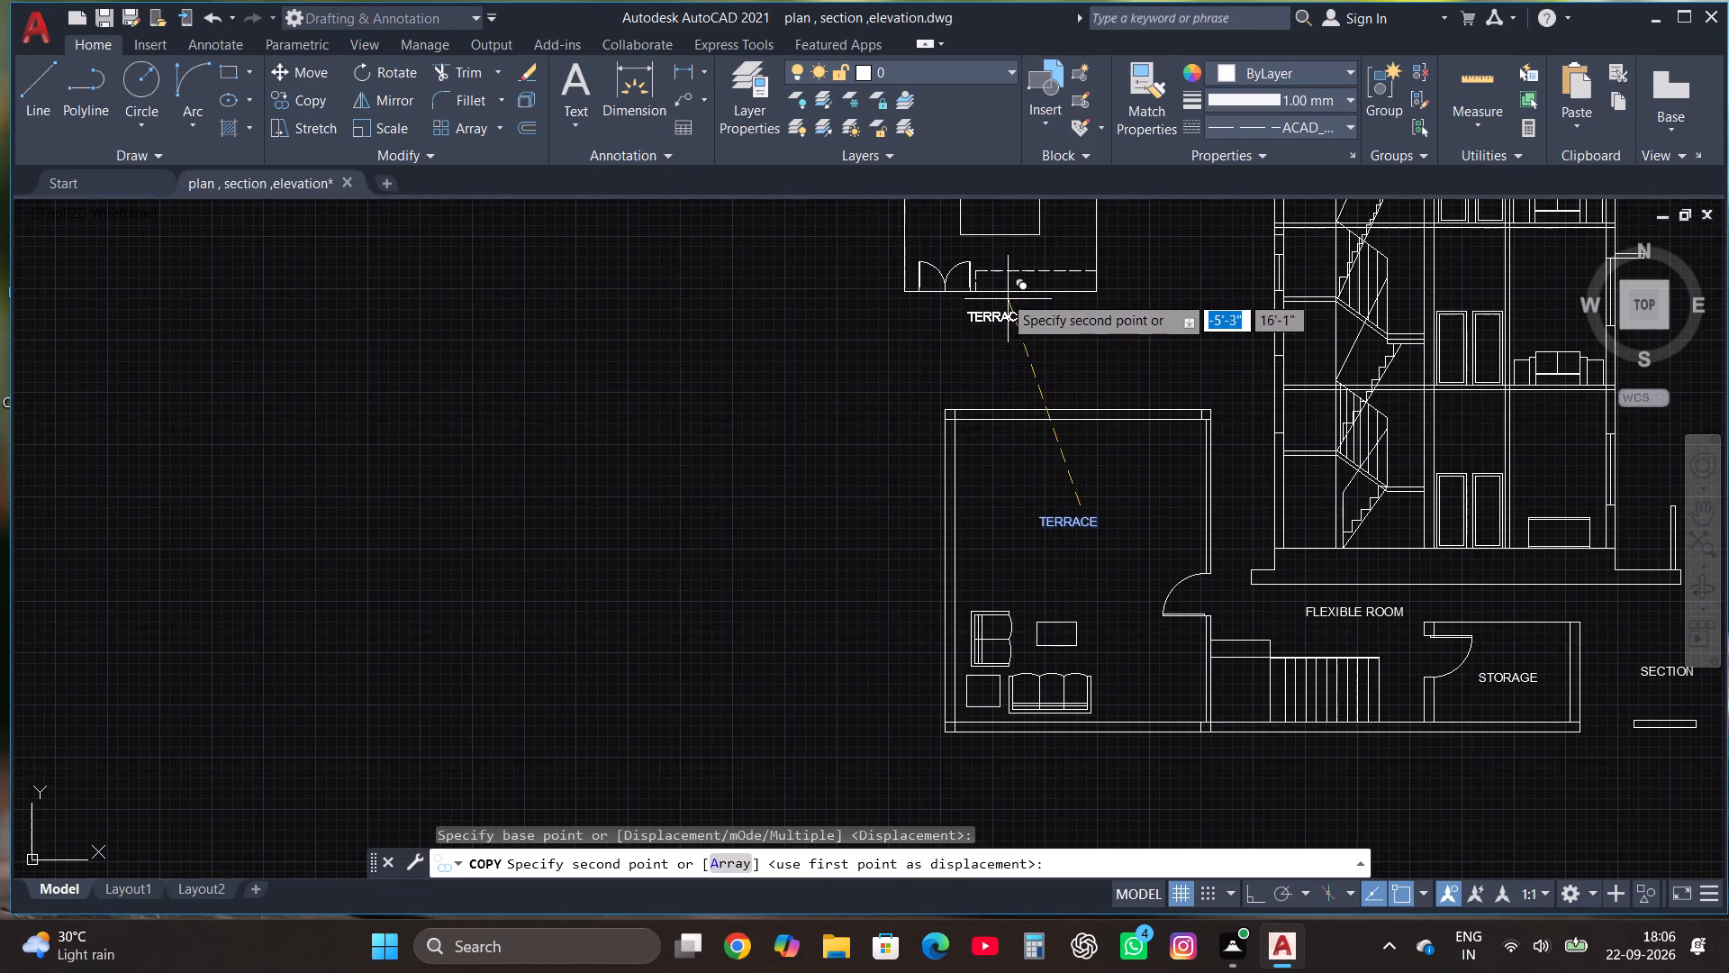
pyautogui.scroll(1, 1000, 295)
pyautogui.click(982, 297)
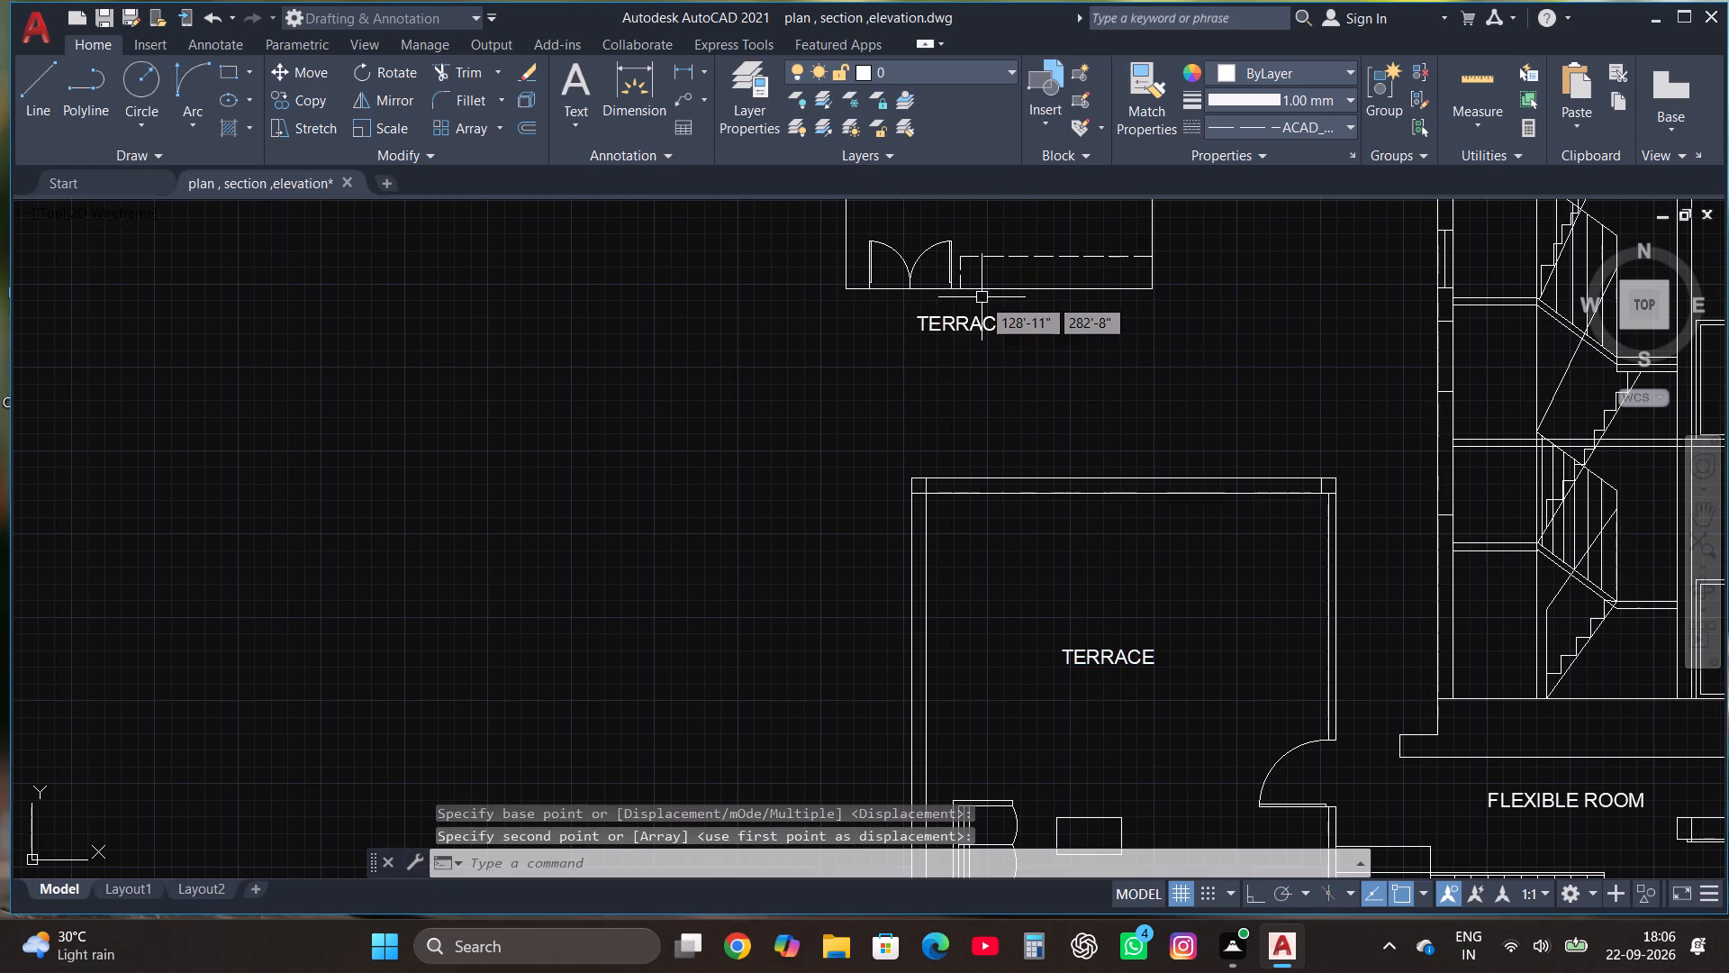
# Change the copied TERRACE label below the nested-rectangle figure to read SITE LOCATION PLAN.
pyautogui.scroll(2, 982, 297)
pyautogui.click(952, 367)
pyautogui.rightClick(951, 367)
pyautogui.click(1027, 378)
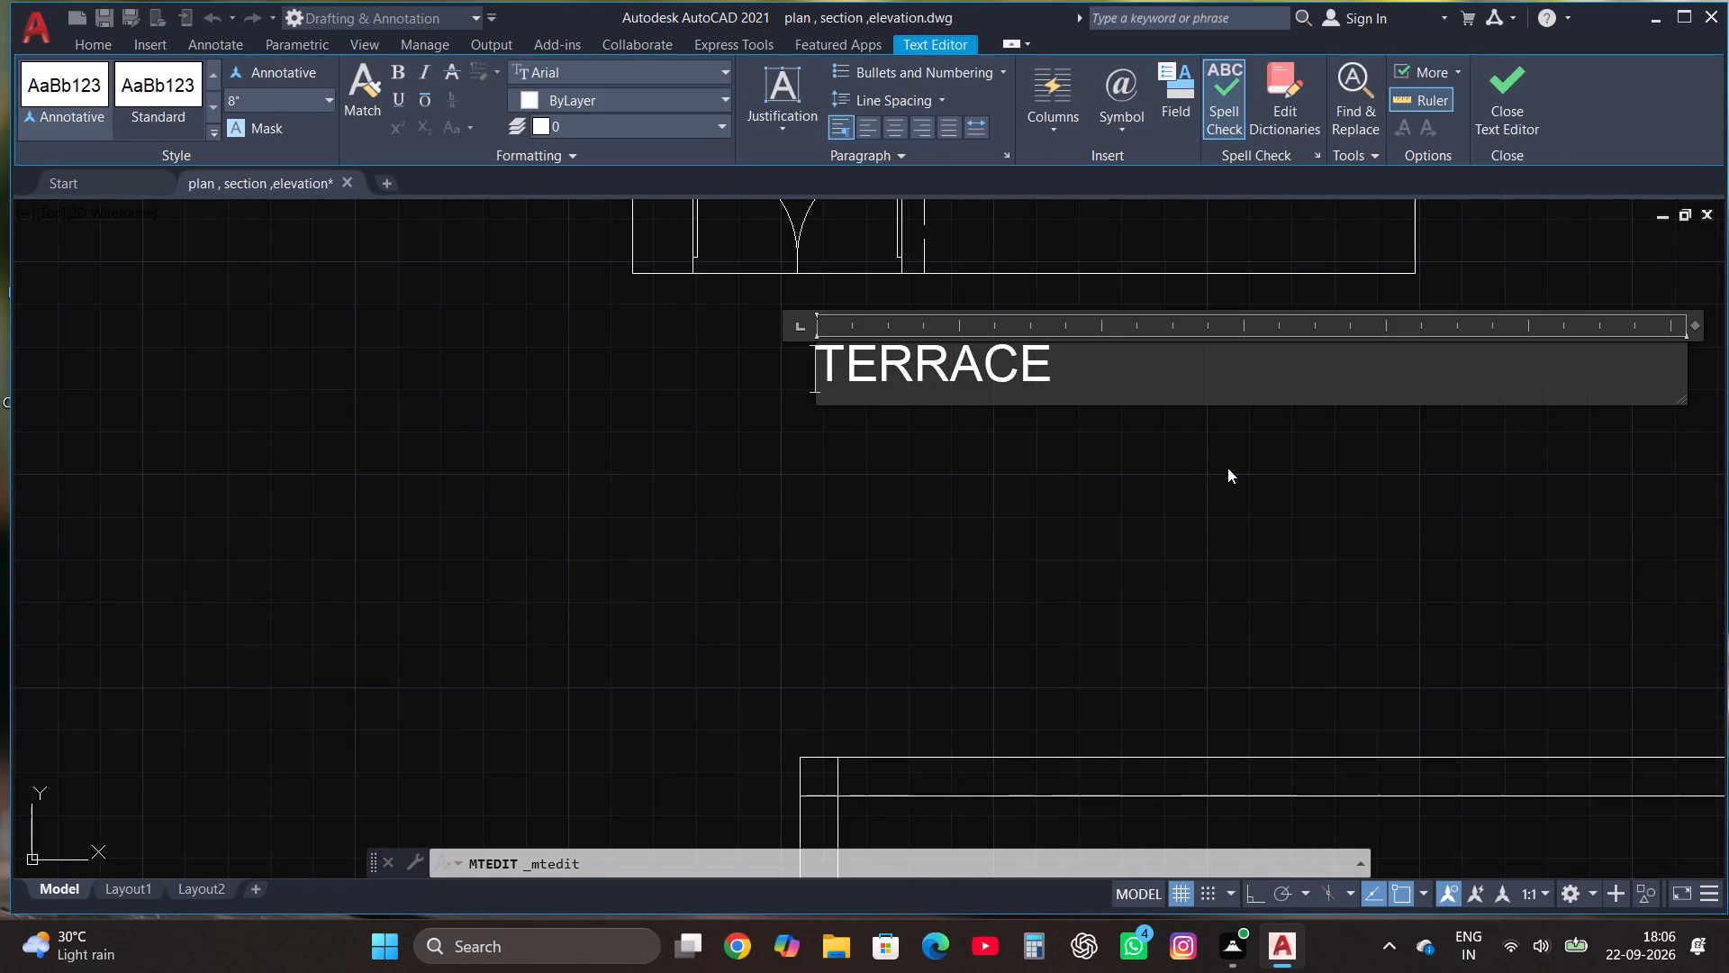
pyautogui.click(1189, 391)
pyautogui.press('BackSpace')
pyautogui.press('BackSpace')
pyautogui.press('BackSpace')
pyautogui.press('BackSpace')
pyautogui.press('BackSpace')
pyautogui.press('BackSpace')
pyautogui.press('BackSpace')
pyautogui.press('BackSpace')
pyautogui.press('BackSpace')
pyautogui.press('BackSpace')
pyautogui.press('BackSpace')
pyautogui.press('BackSpace')
pyautogui.press('BackSpace')
pyautogui.press('BackSpace')
pyautogui.press('BackSpace')
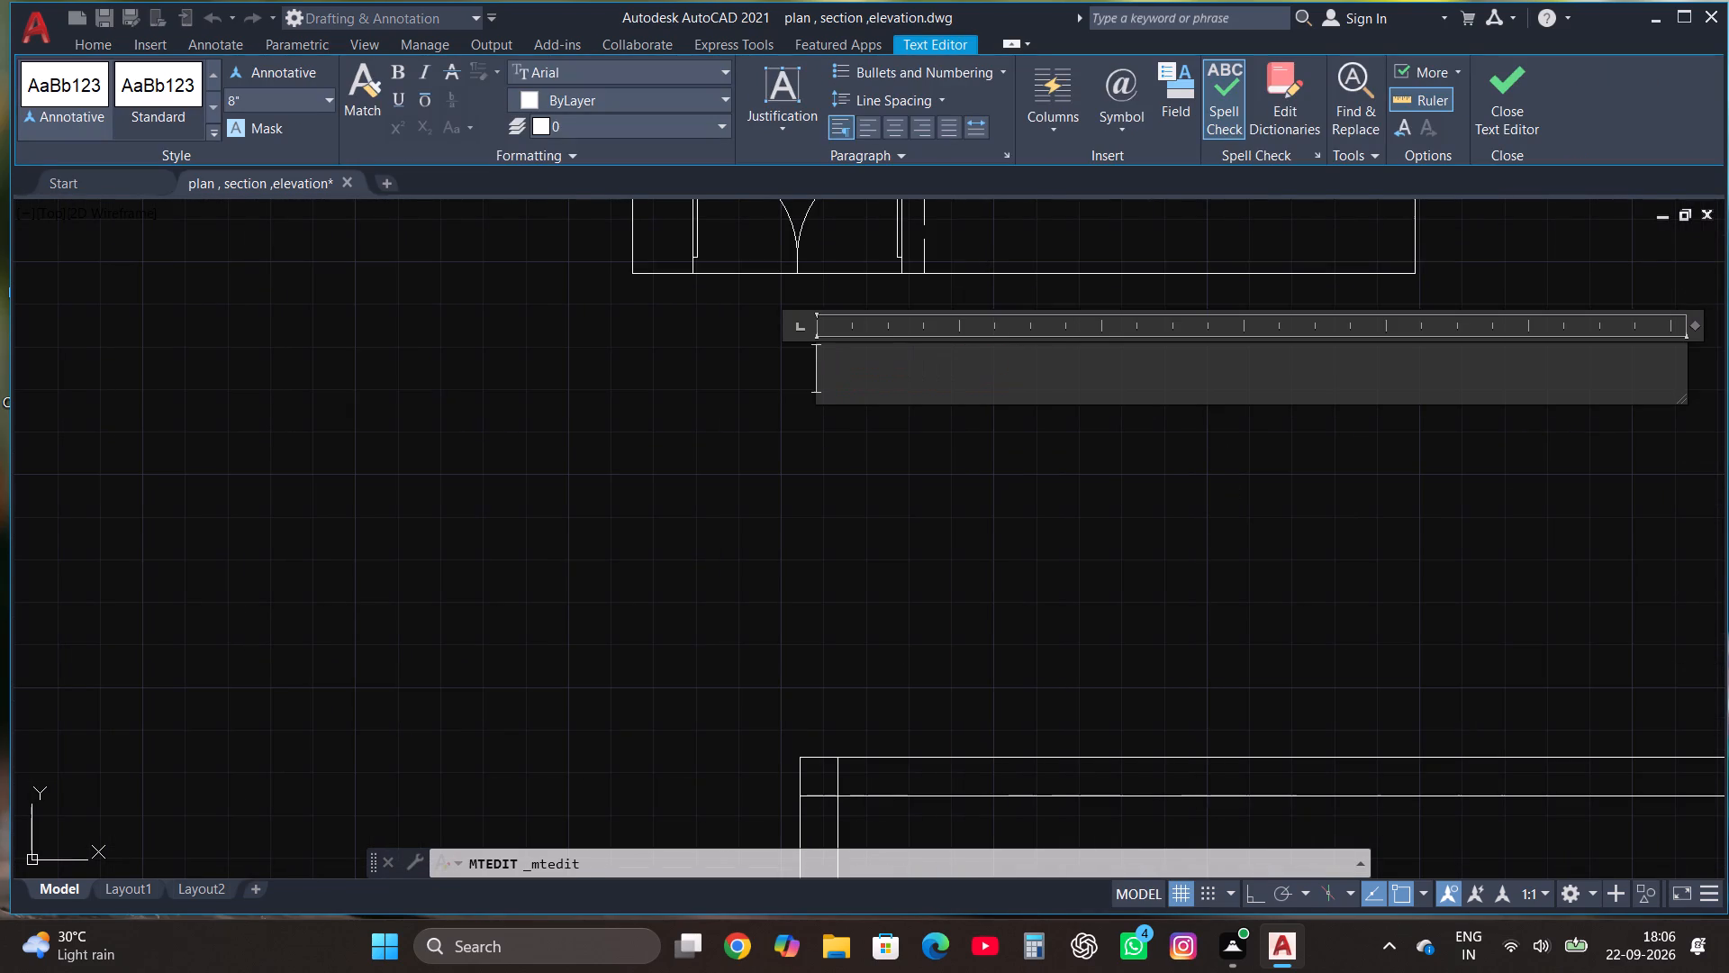
pyautogui.write('SITE LOCATION PLAN')
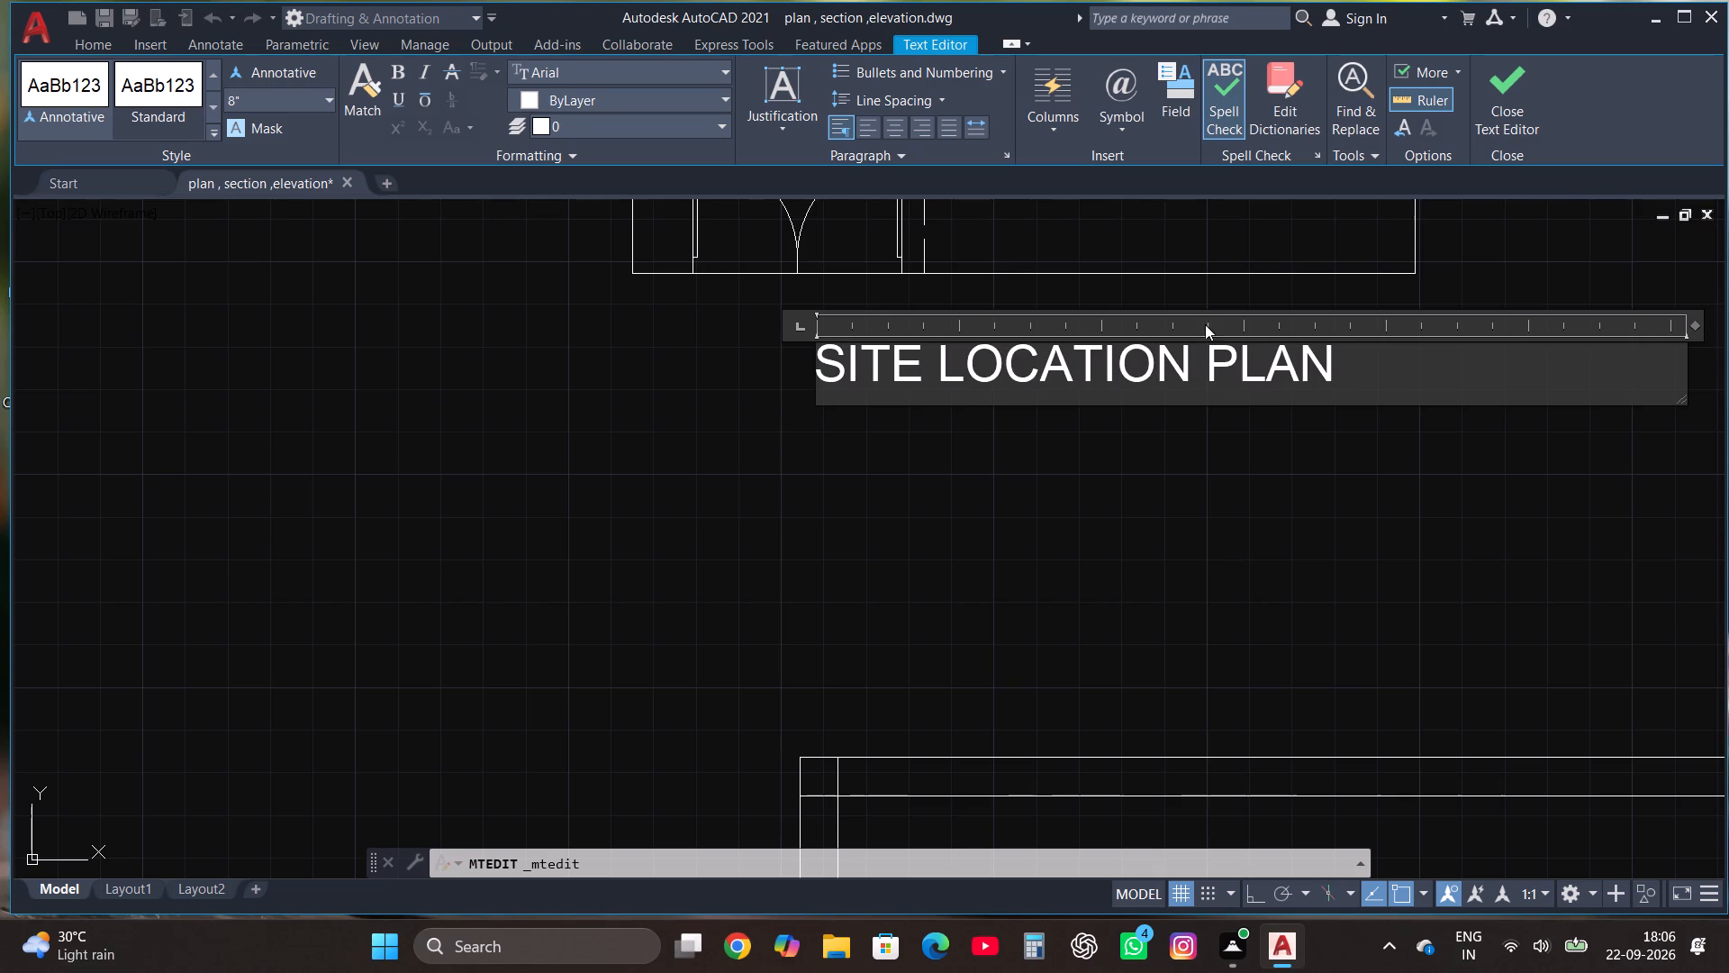
pyautogui.click(1505, 93)
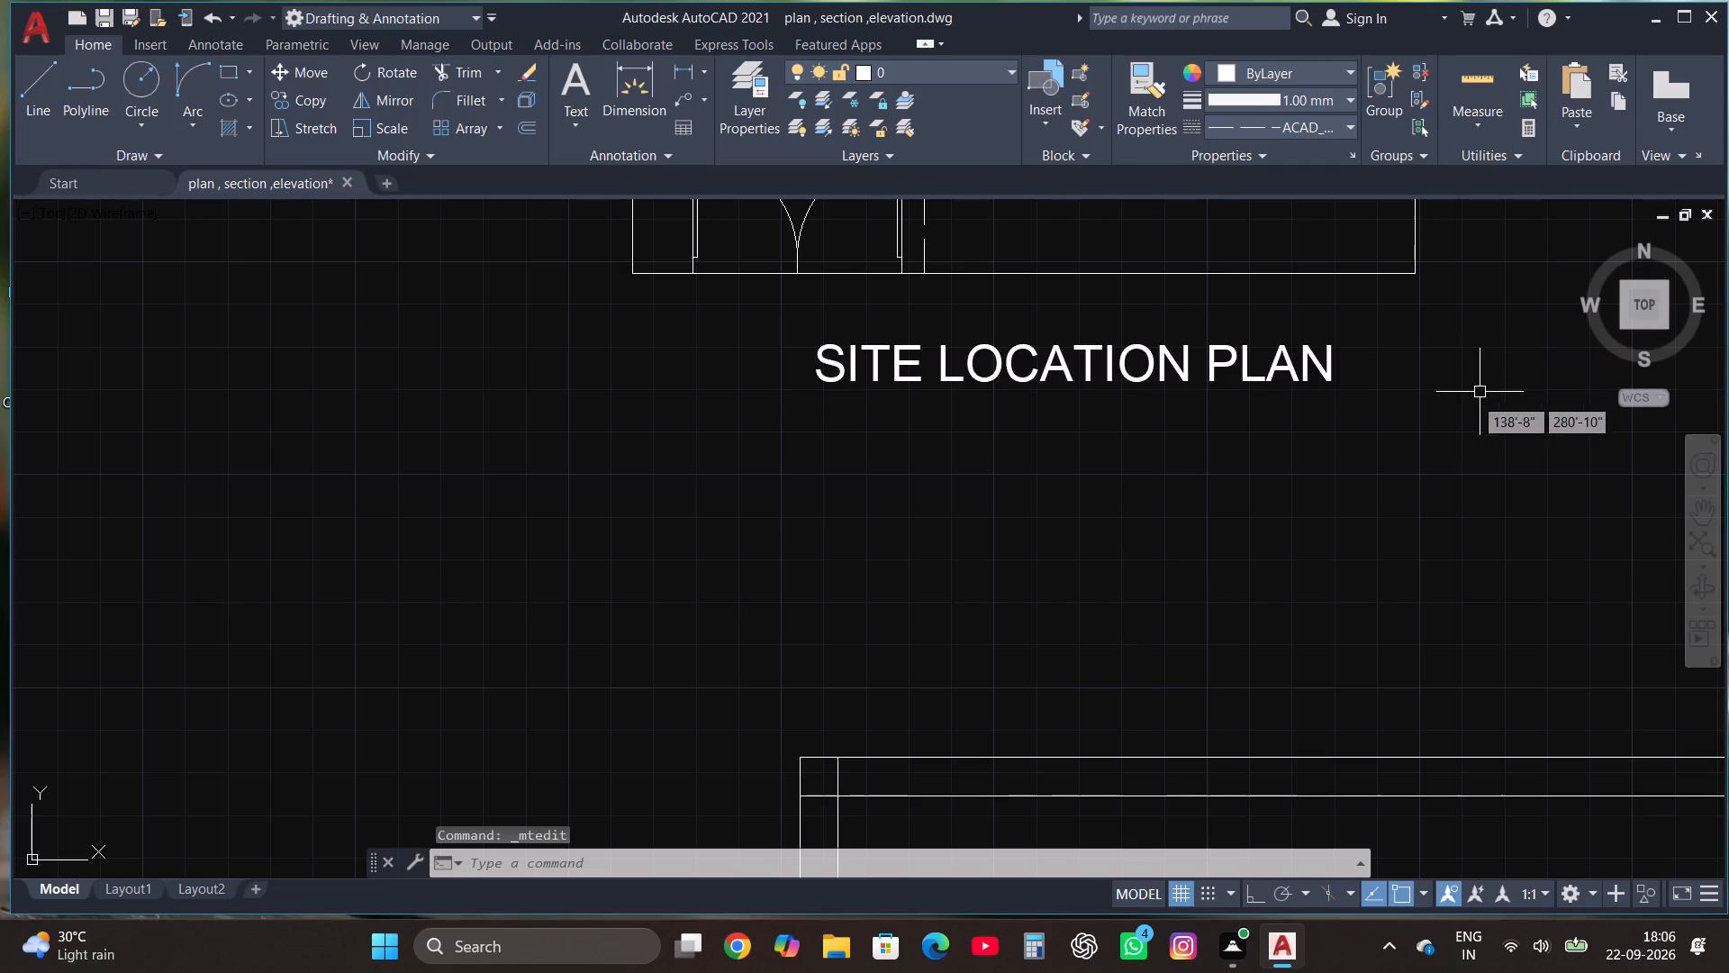
# Copy the SITE LOCATION PLAN label below each of the three house plans: terrace, balcony and front-garden plans.
pyautogui.scroll(-4, 1159, 422)
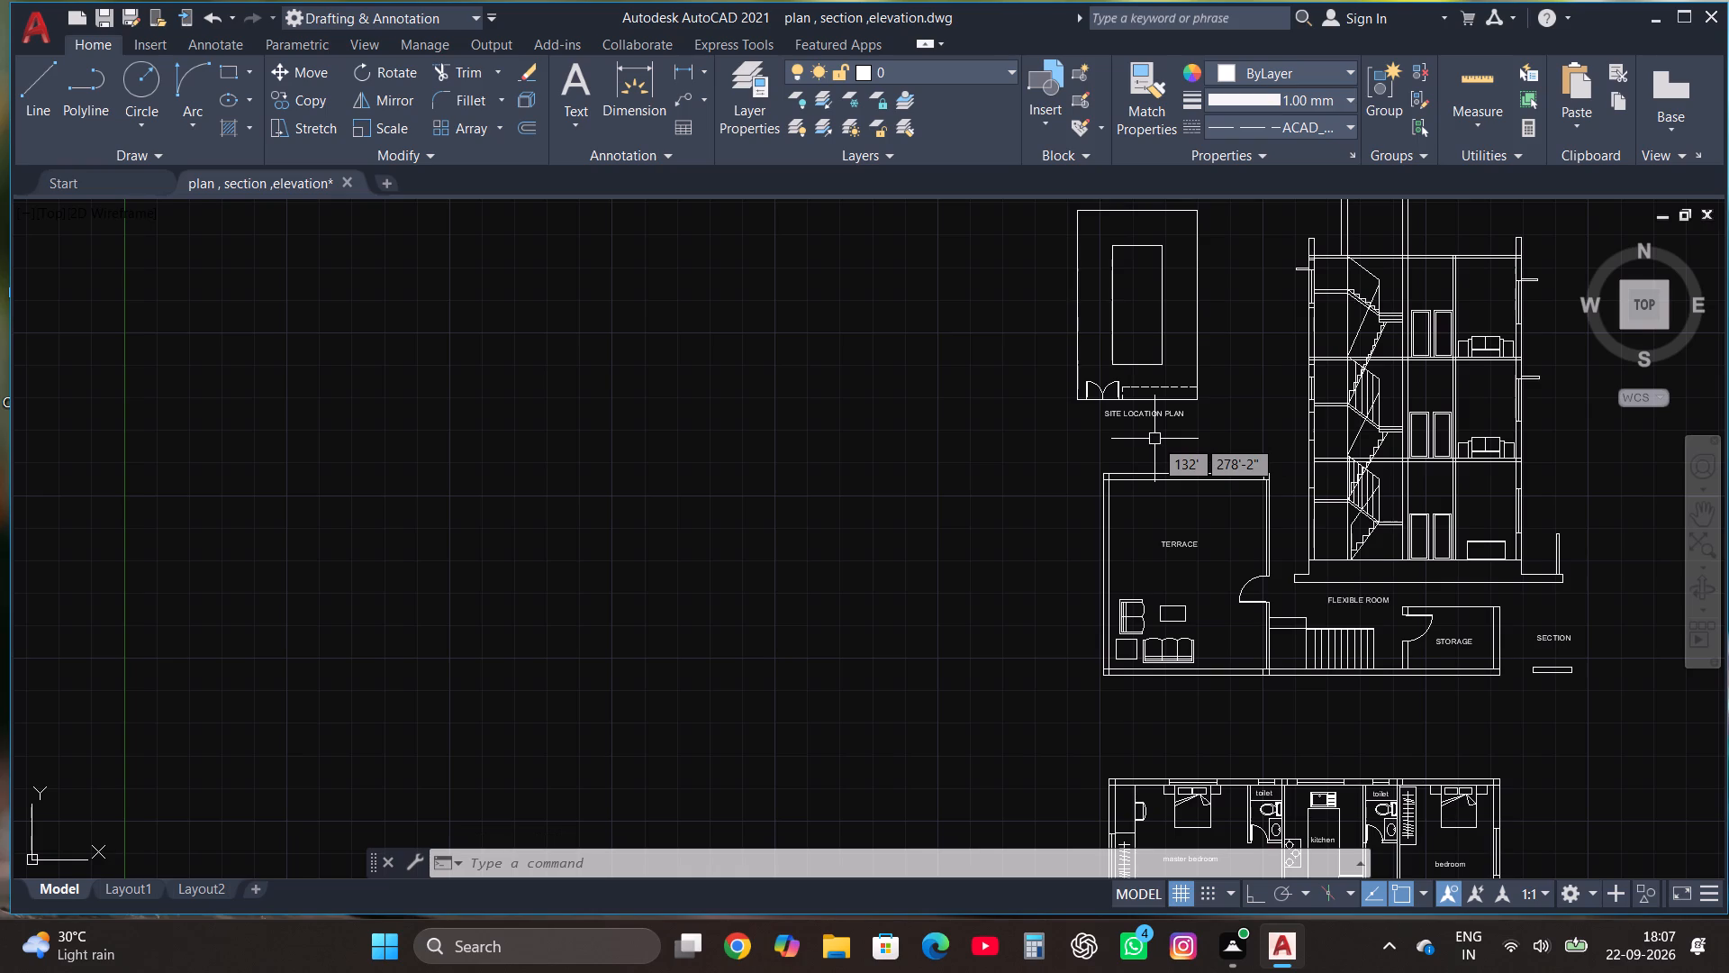
pyautogui.scroll(-1, 1139, 432)
pyautogui.scroll(2, 1196, 608)
pyautogui.scroll(-2, 1130, 444)
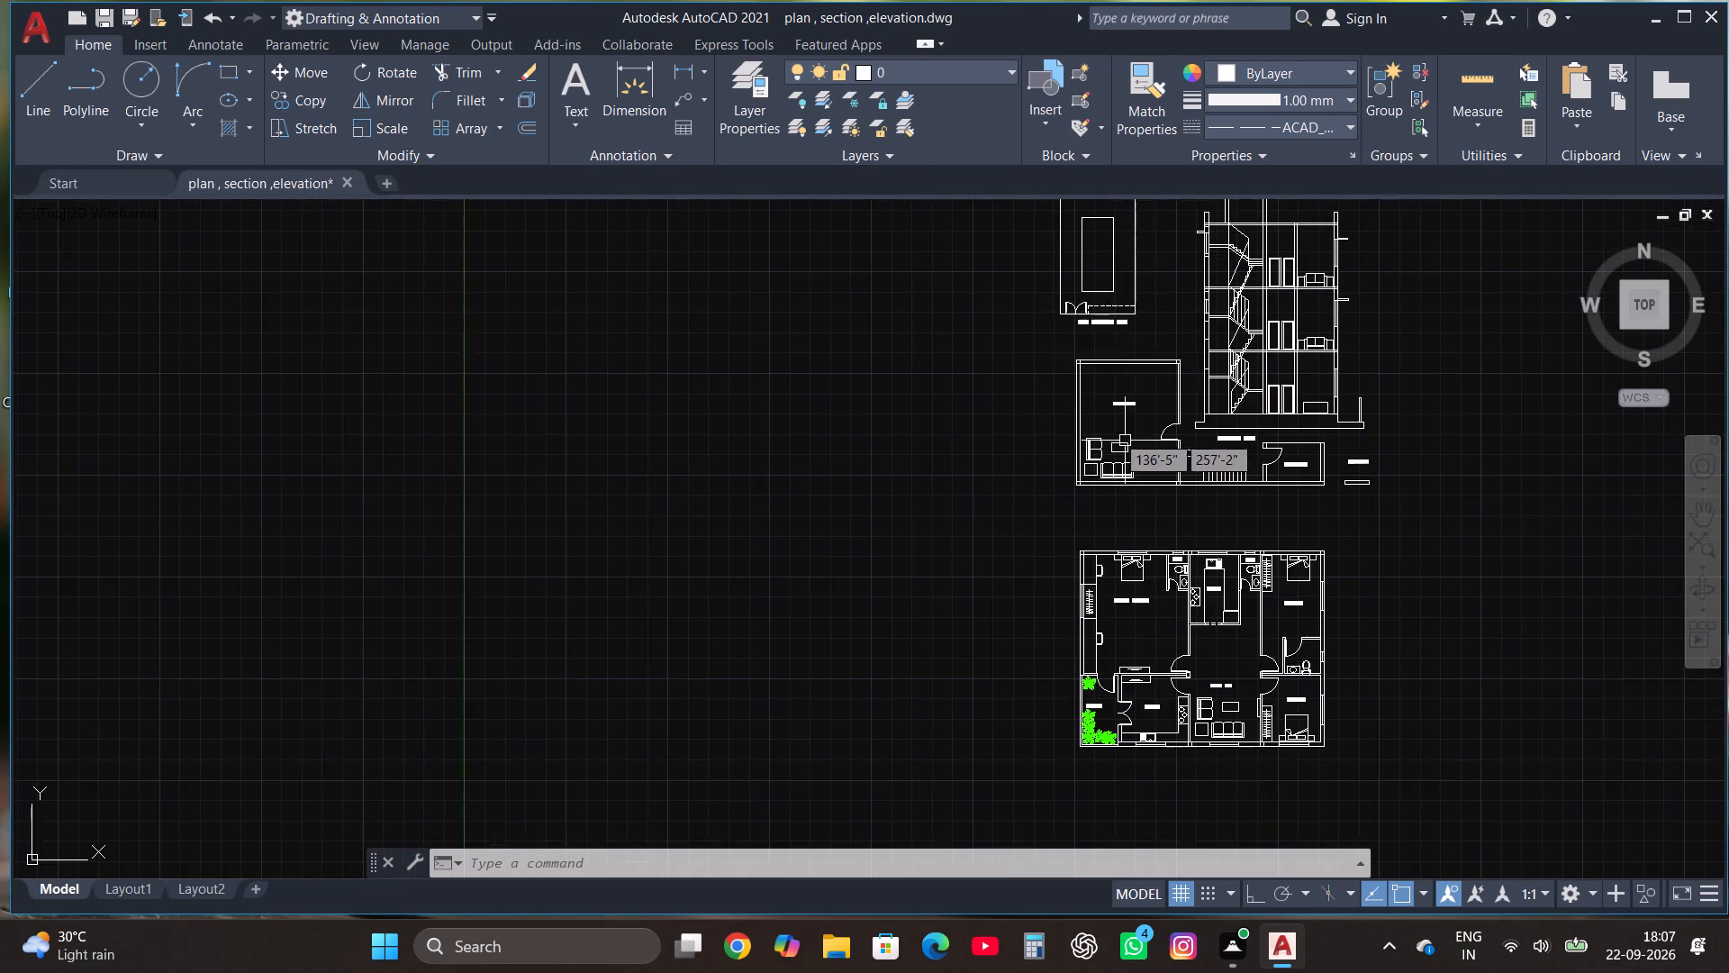
pyautogui.click(1075, 328)
pyautogui.click(309, 102)
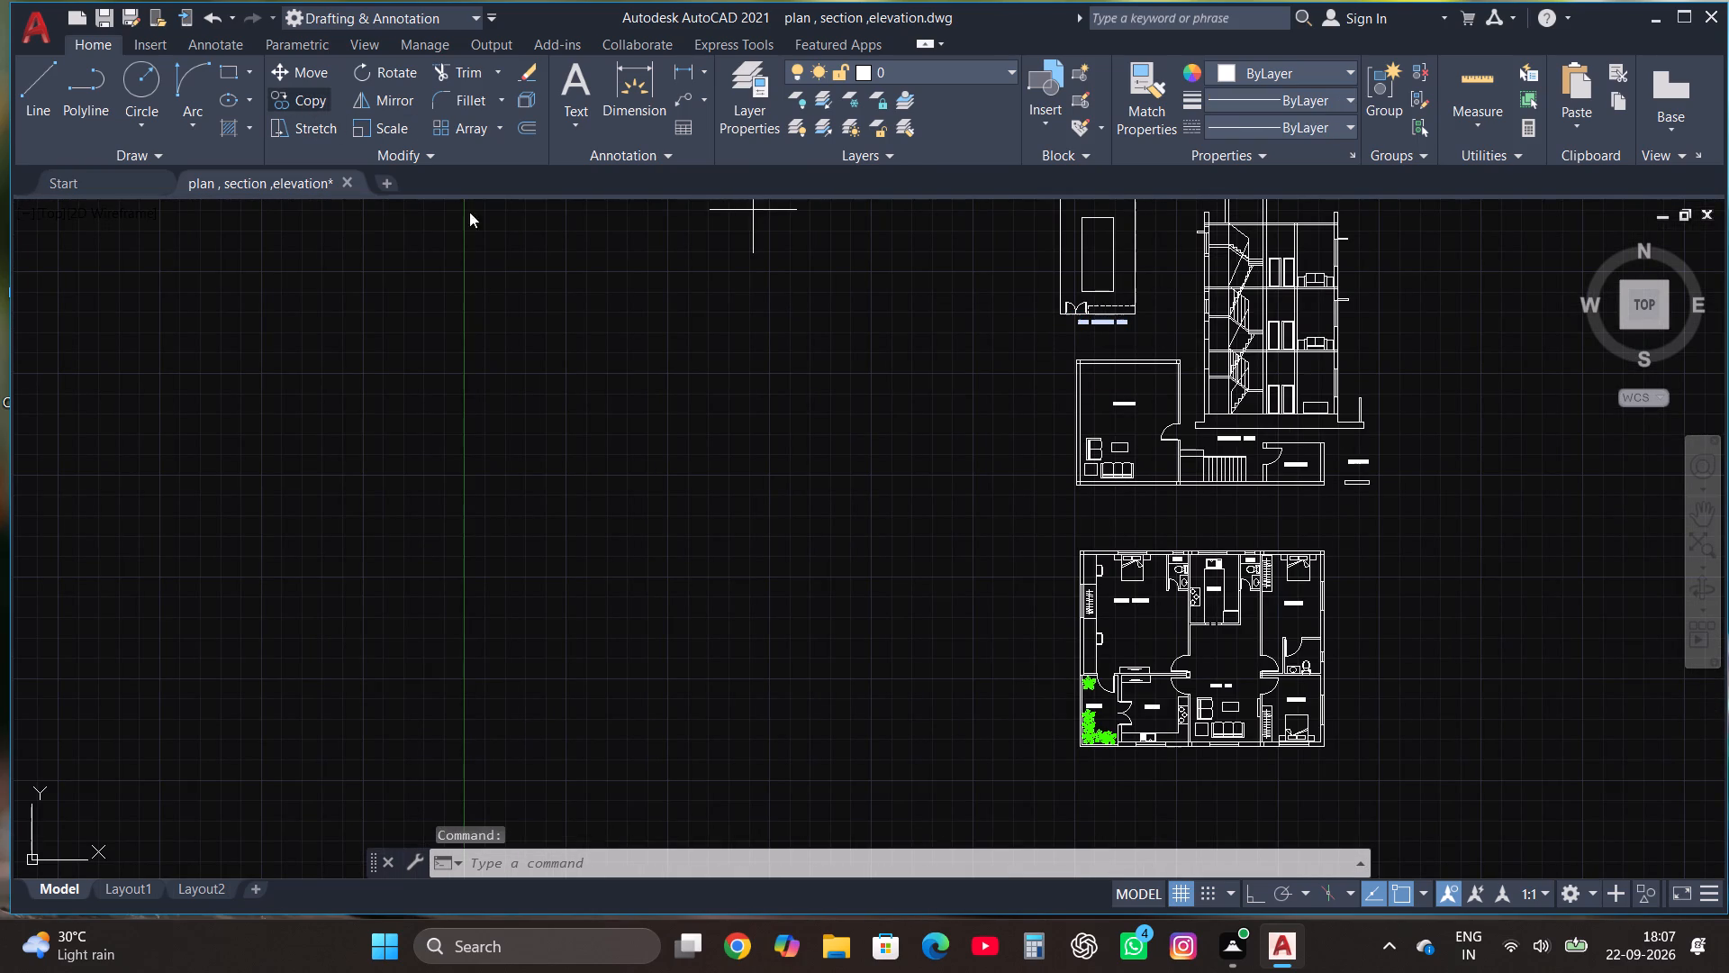
pyautogui.click(866, 868)
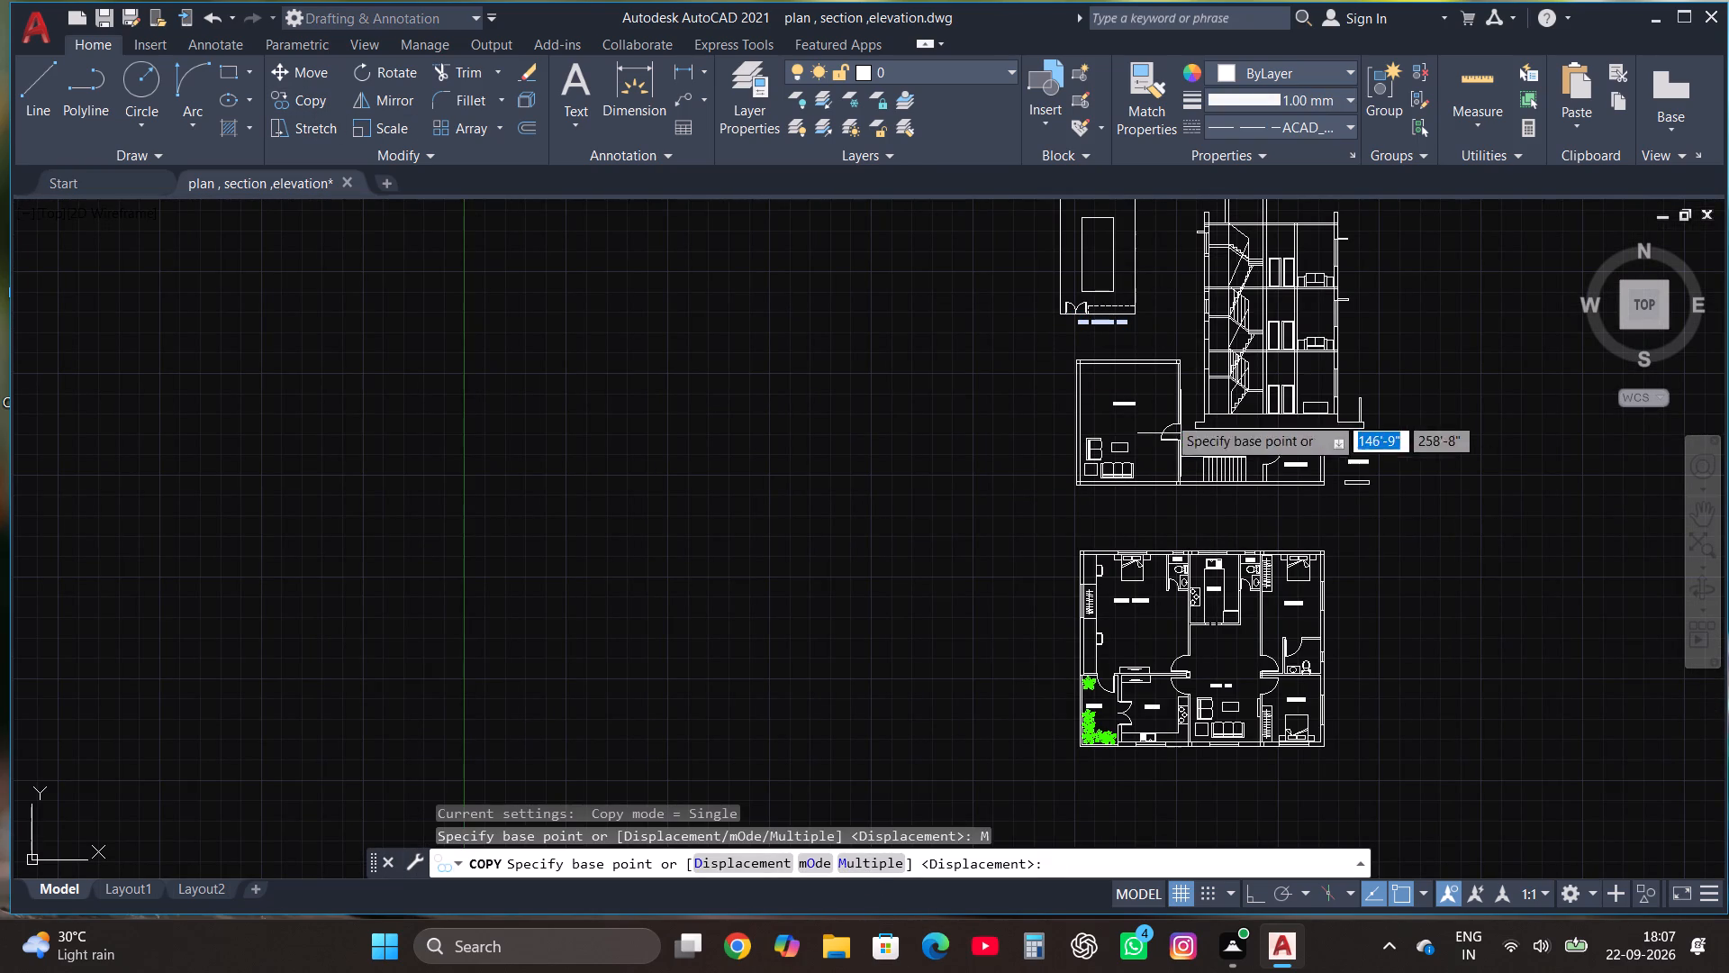
pyautogui.click(1116, 328)
pyautogui.scroll(2, 1115, 505)
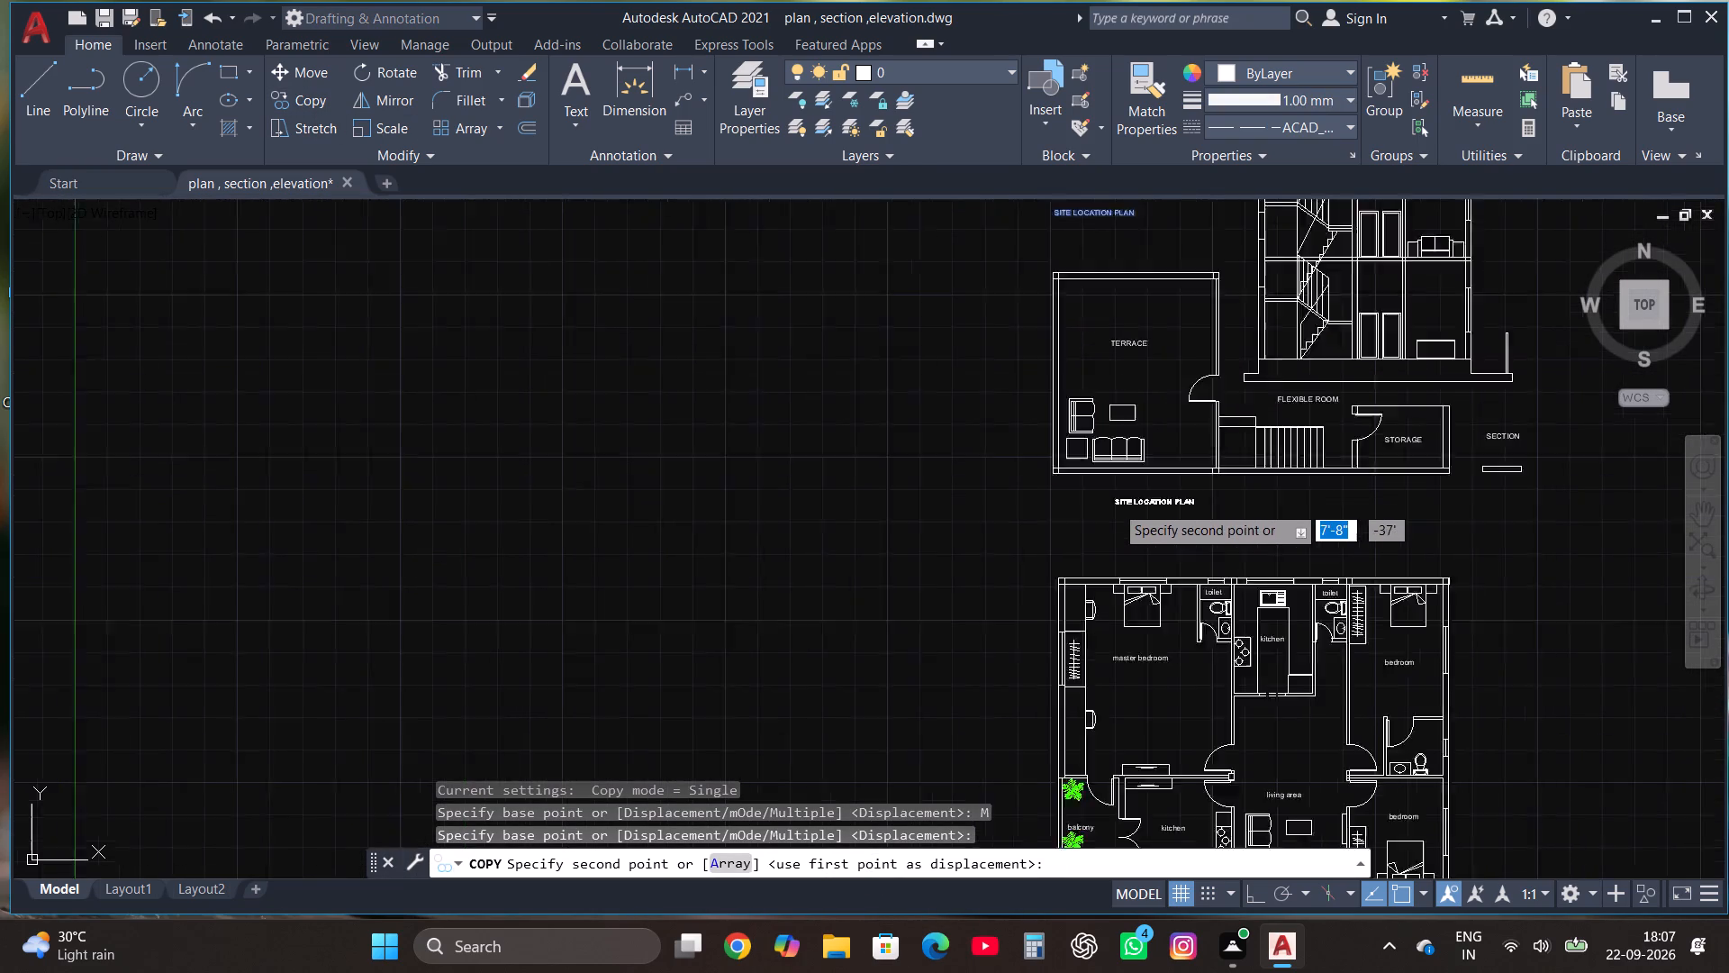
pyautogui.scroll(2, 1115, 505)
pyautogui.click(898, 468)
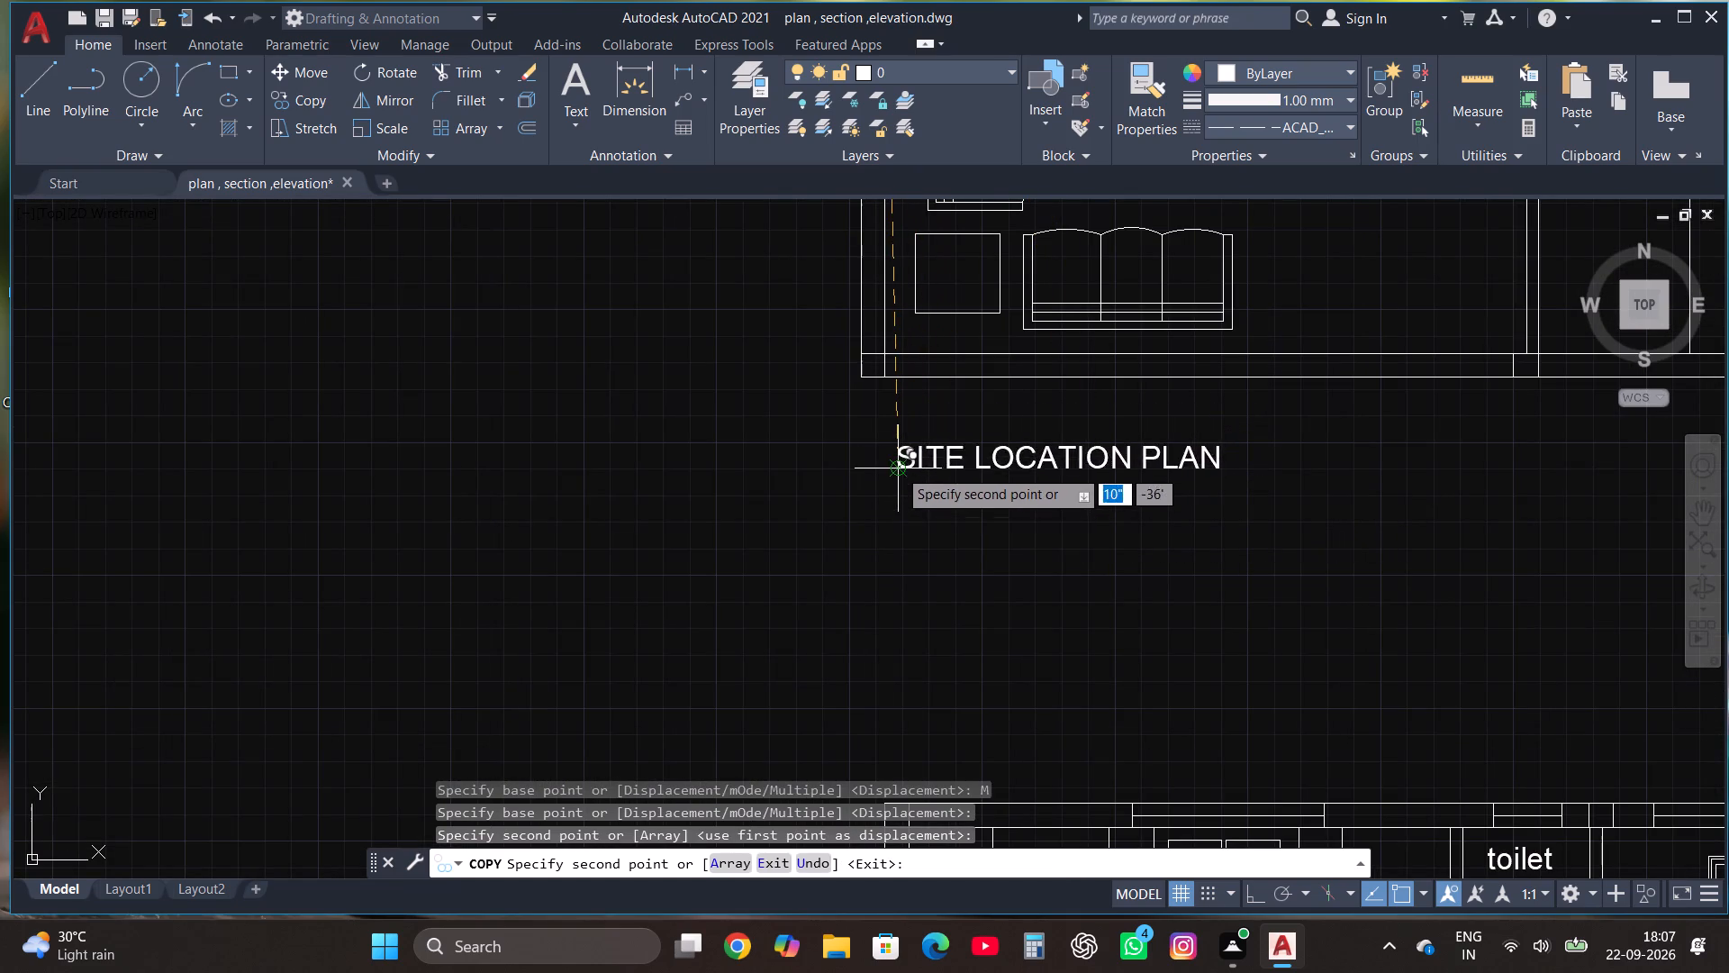
pyautogui.scroll(-3, 981, 343)
pyautogui.scroll(-2, 1003, 513)
pyautogui.scroll(1, 1005, 681)
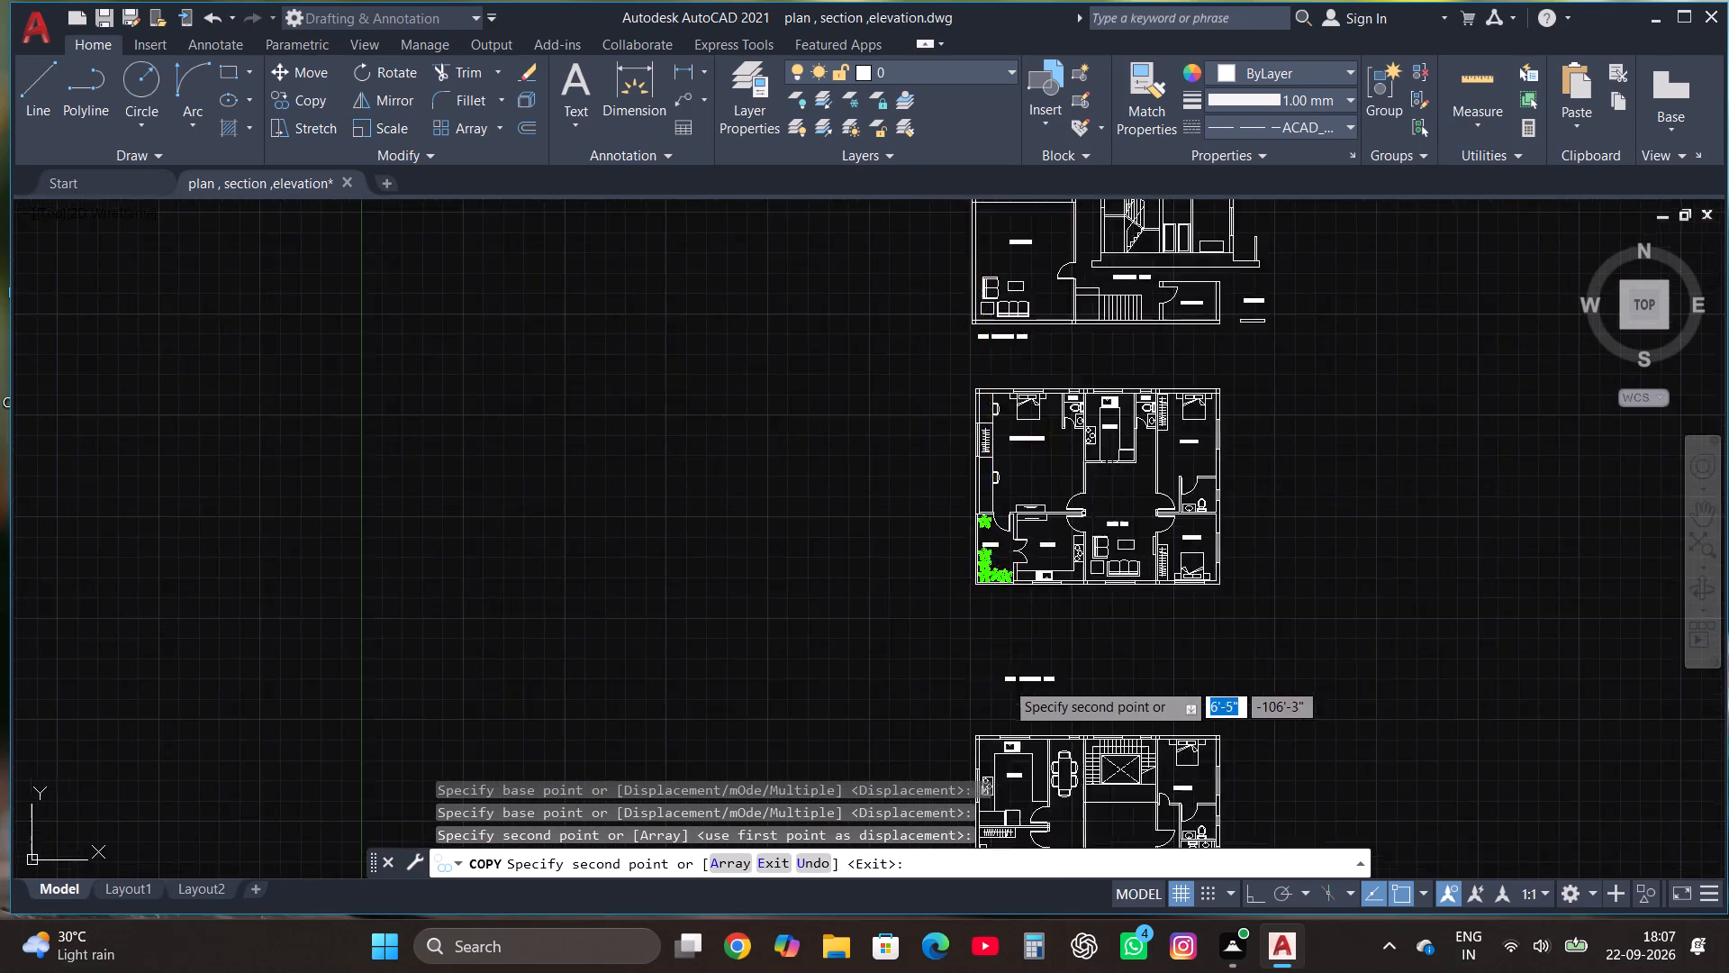
pyautogui.scroll(2, 1005, 678)
pyautogui.click(962, 531)
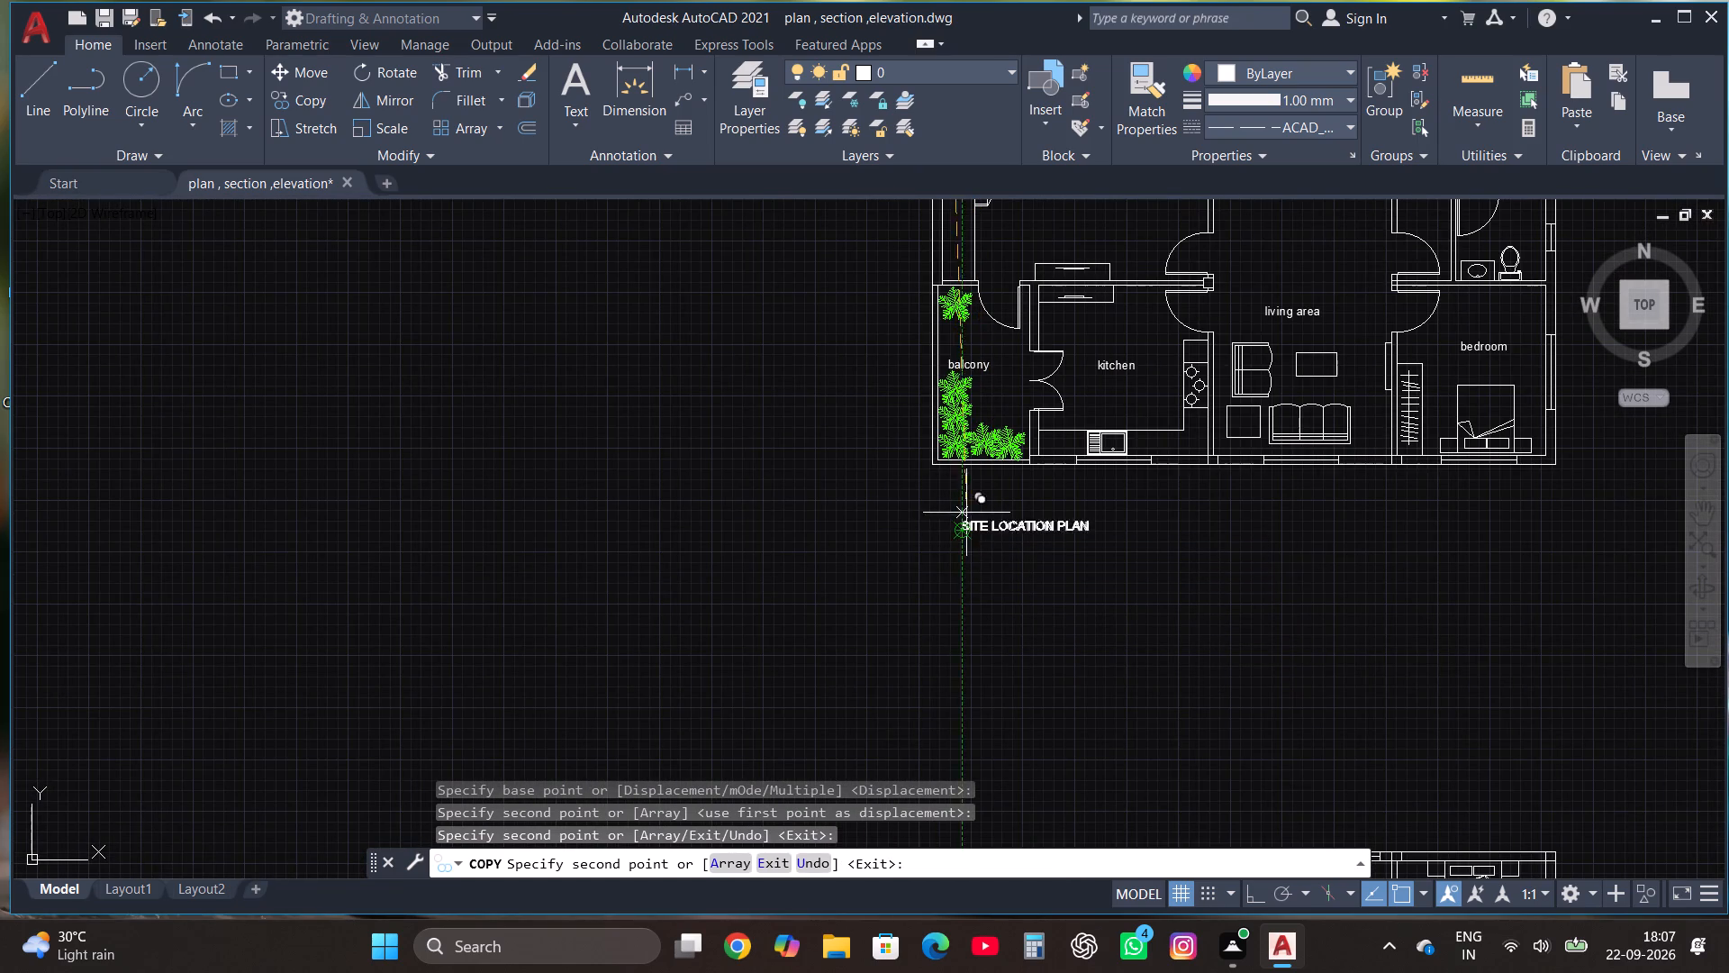
pyautogui.scroll(-4, 1000, 405)
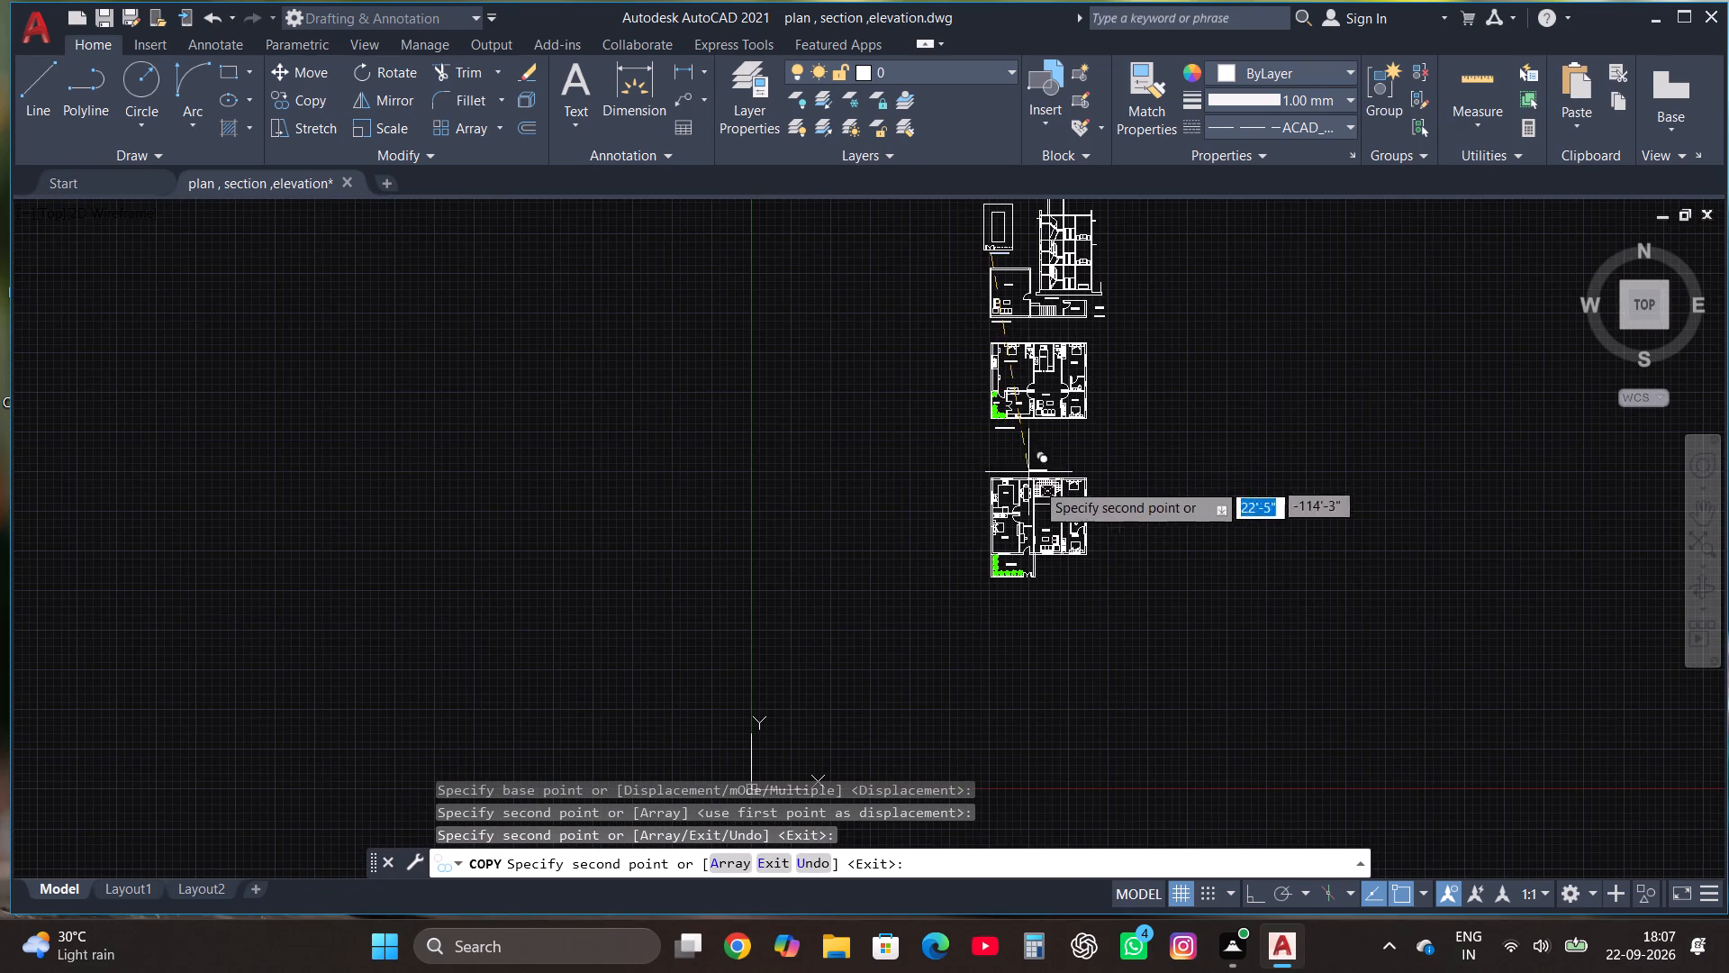
pyautogui.scroll(2, 983, 629)
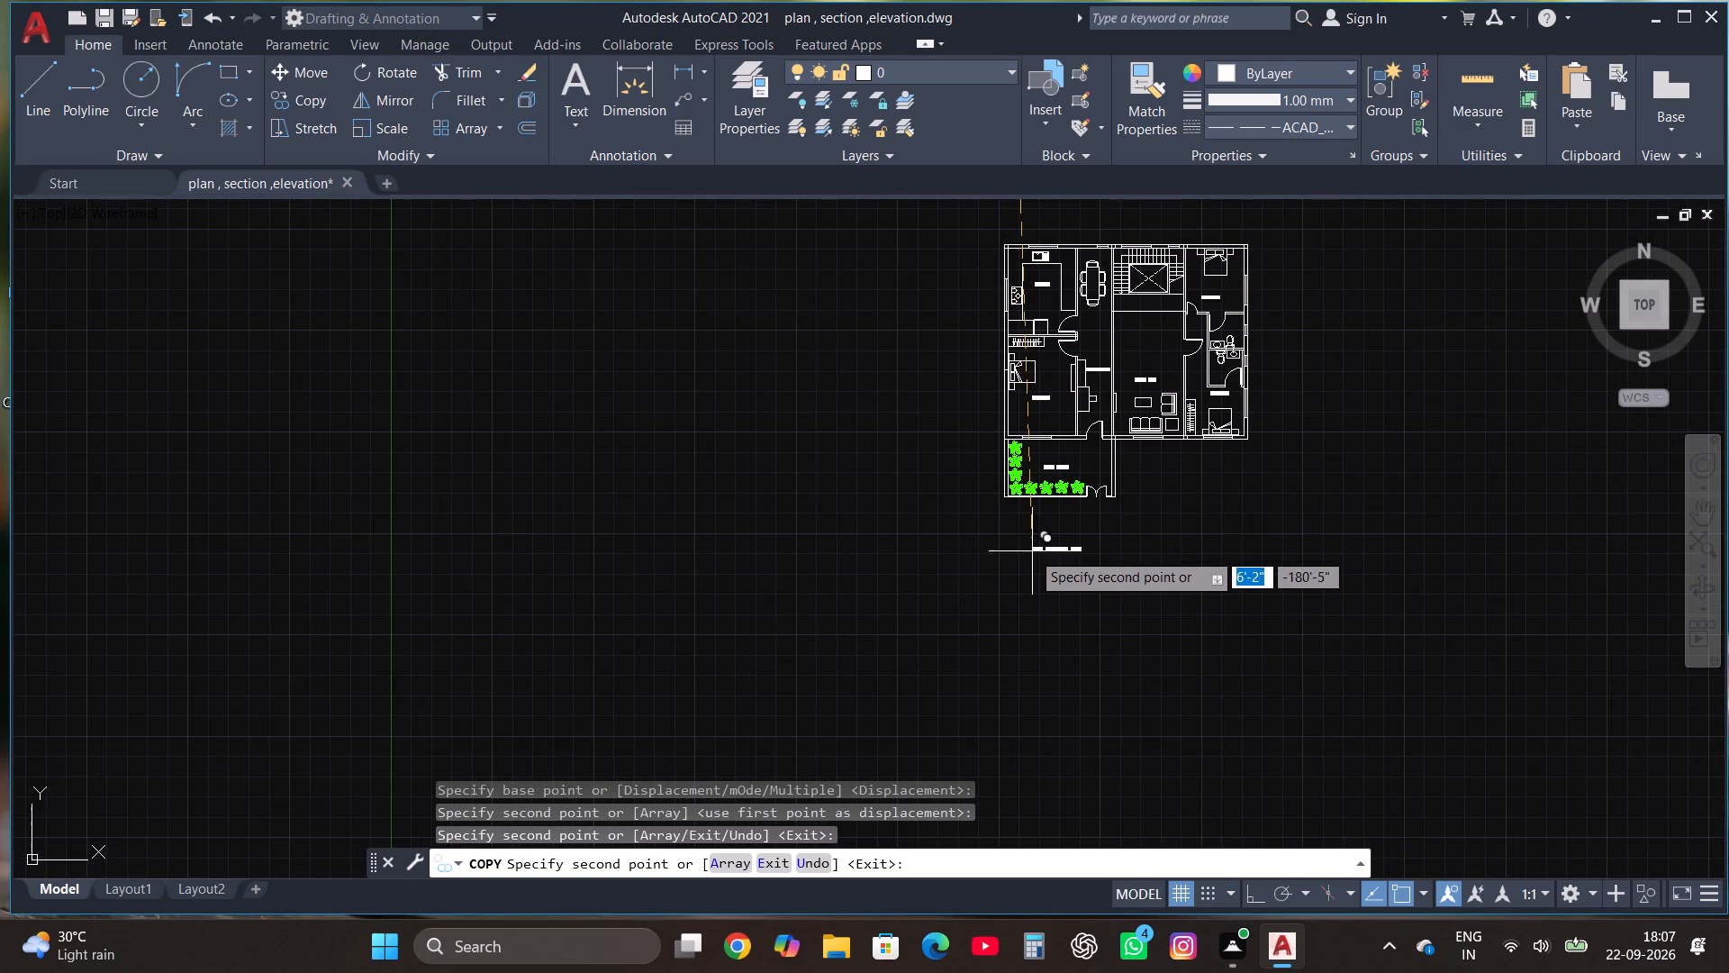
pyautogui.click(1019, 545)
pyautogui.press('Escape')
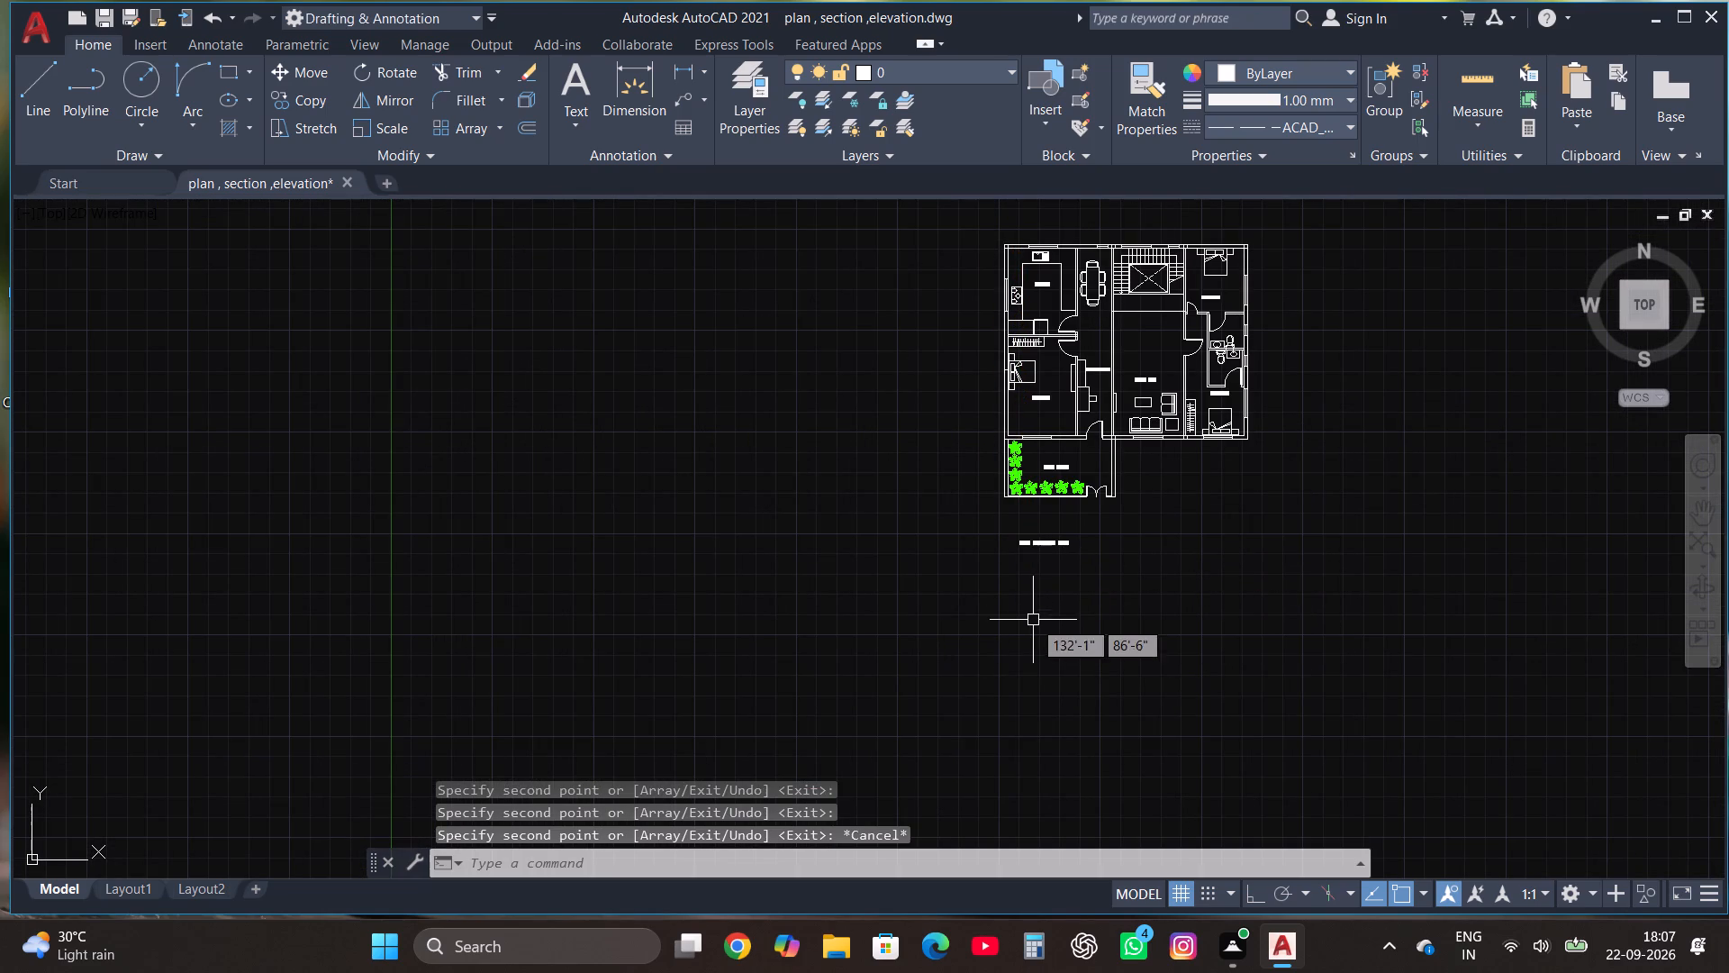
# Change the label copy below the front-garden plan to read GROUND FLOOR PLAN.
pyautogui.scroll(1, 1040, 532)
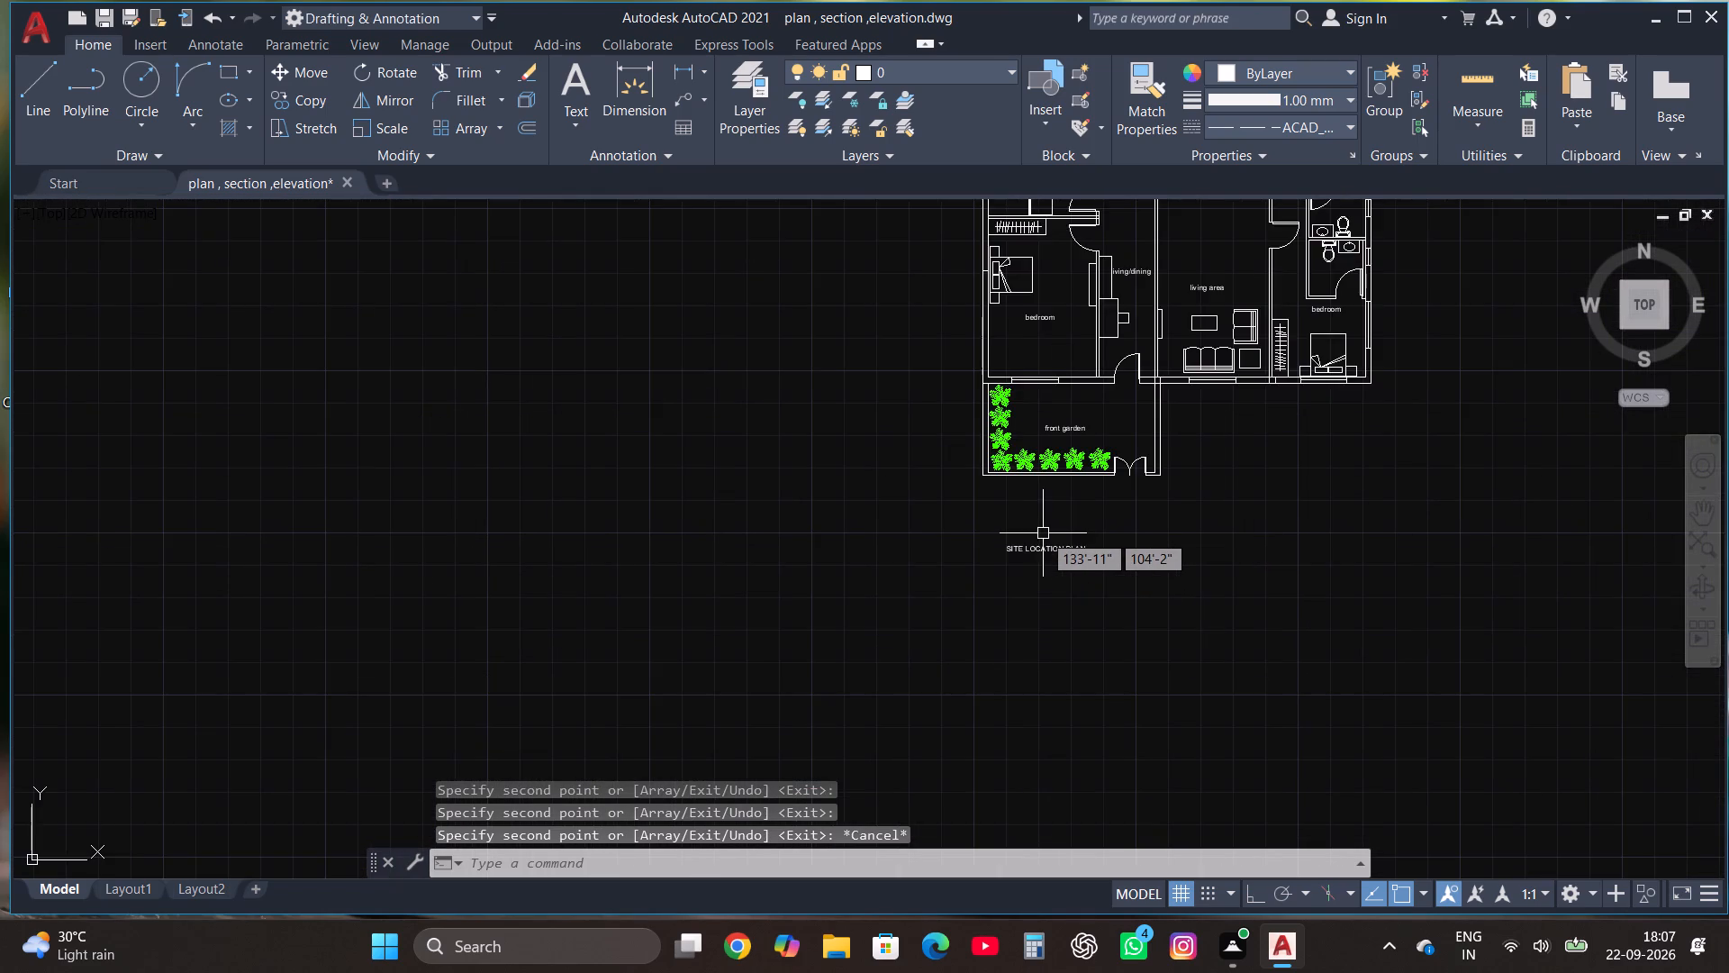
pyautogui.scroll(1, 1043, 533)
pyautogui.click(1029, 559)
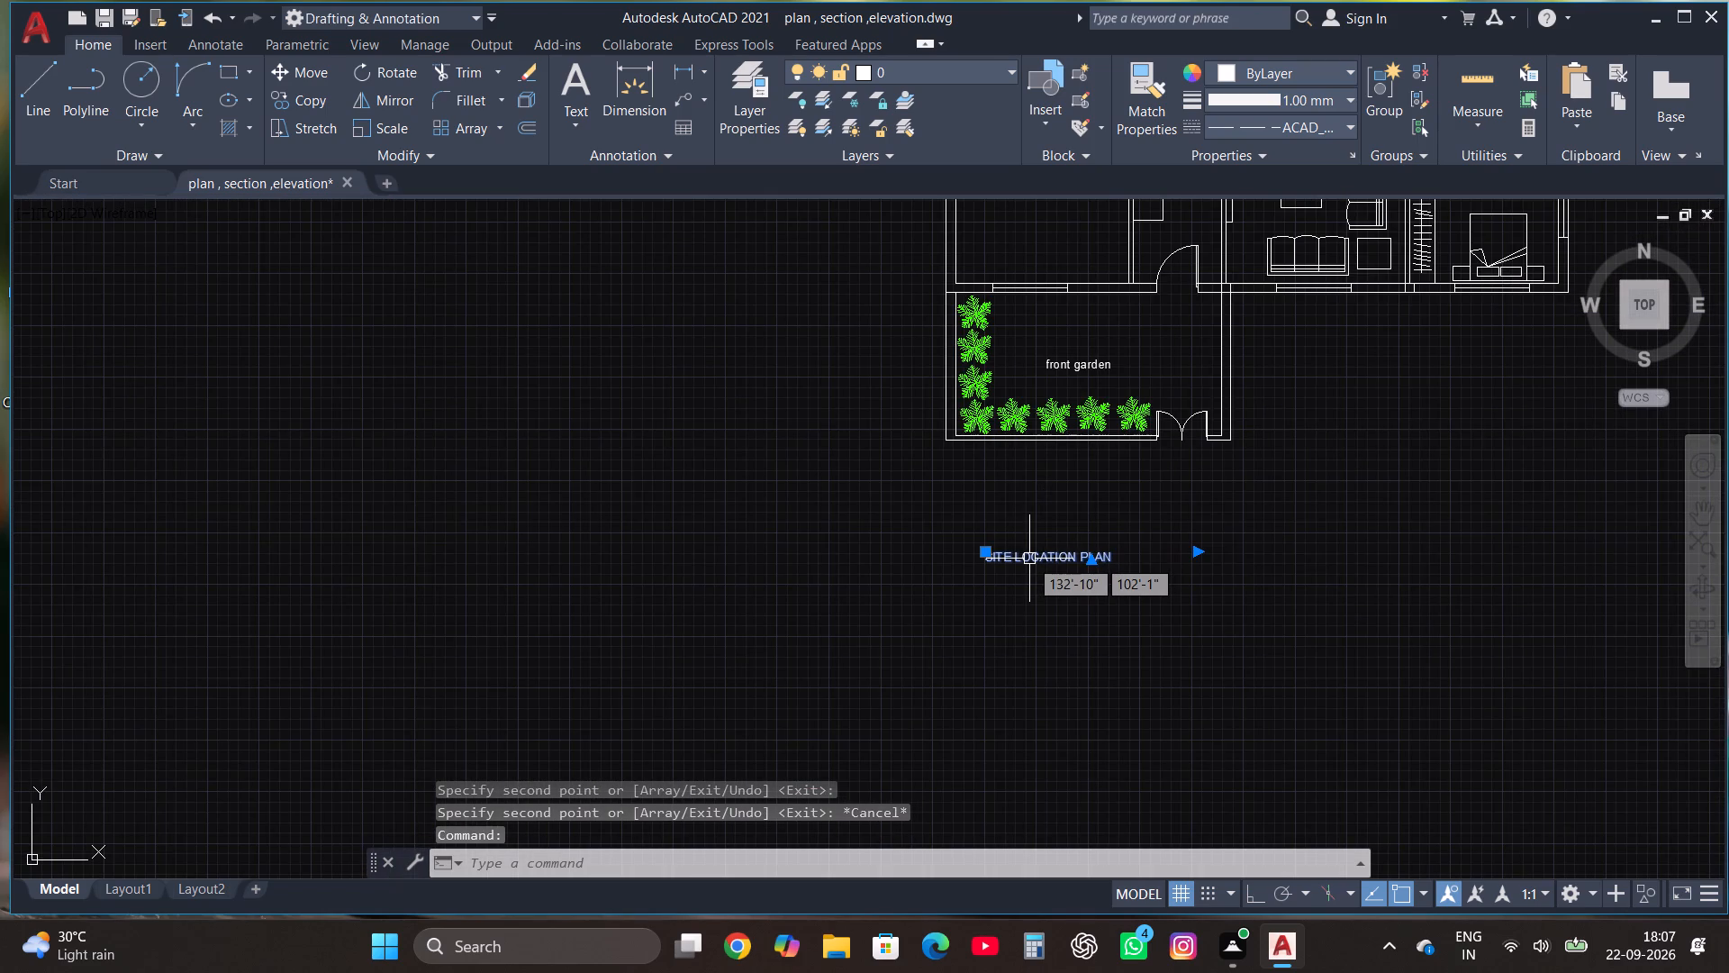
pyautogui.rightClick(1045, 554)
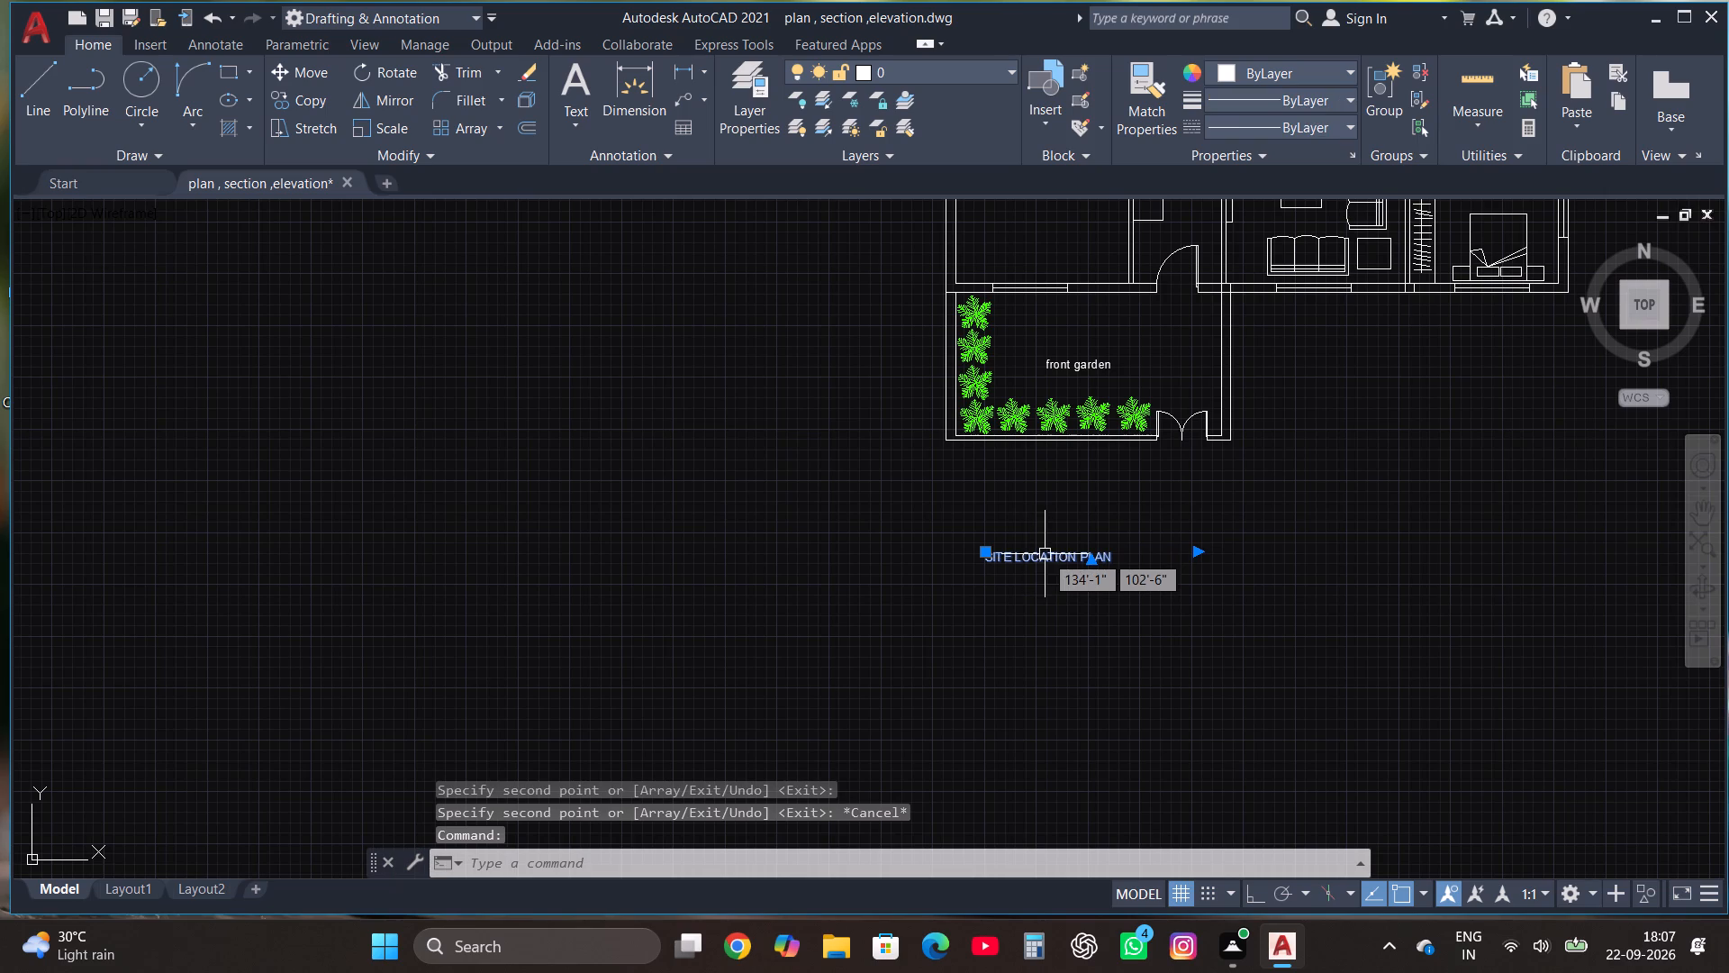
pyautogui.click(1145, 380)
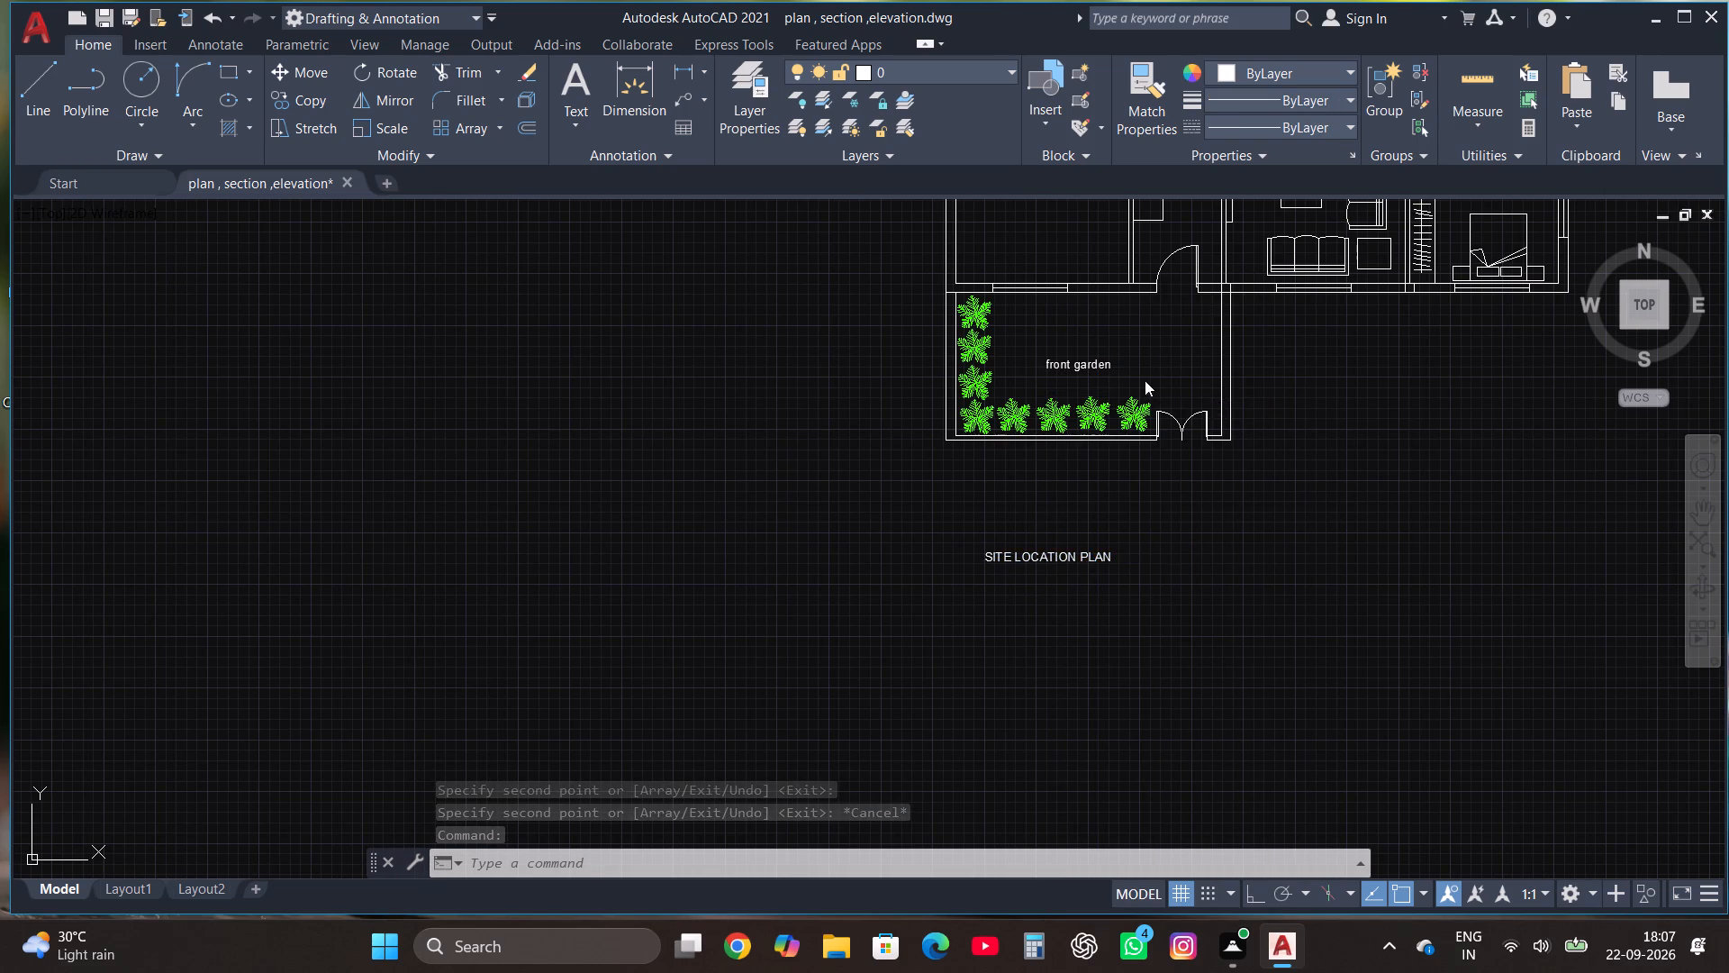
pyautogui.click(1127, 559)
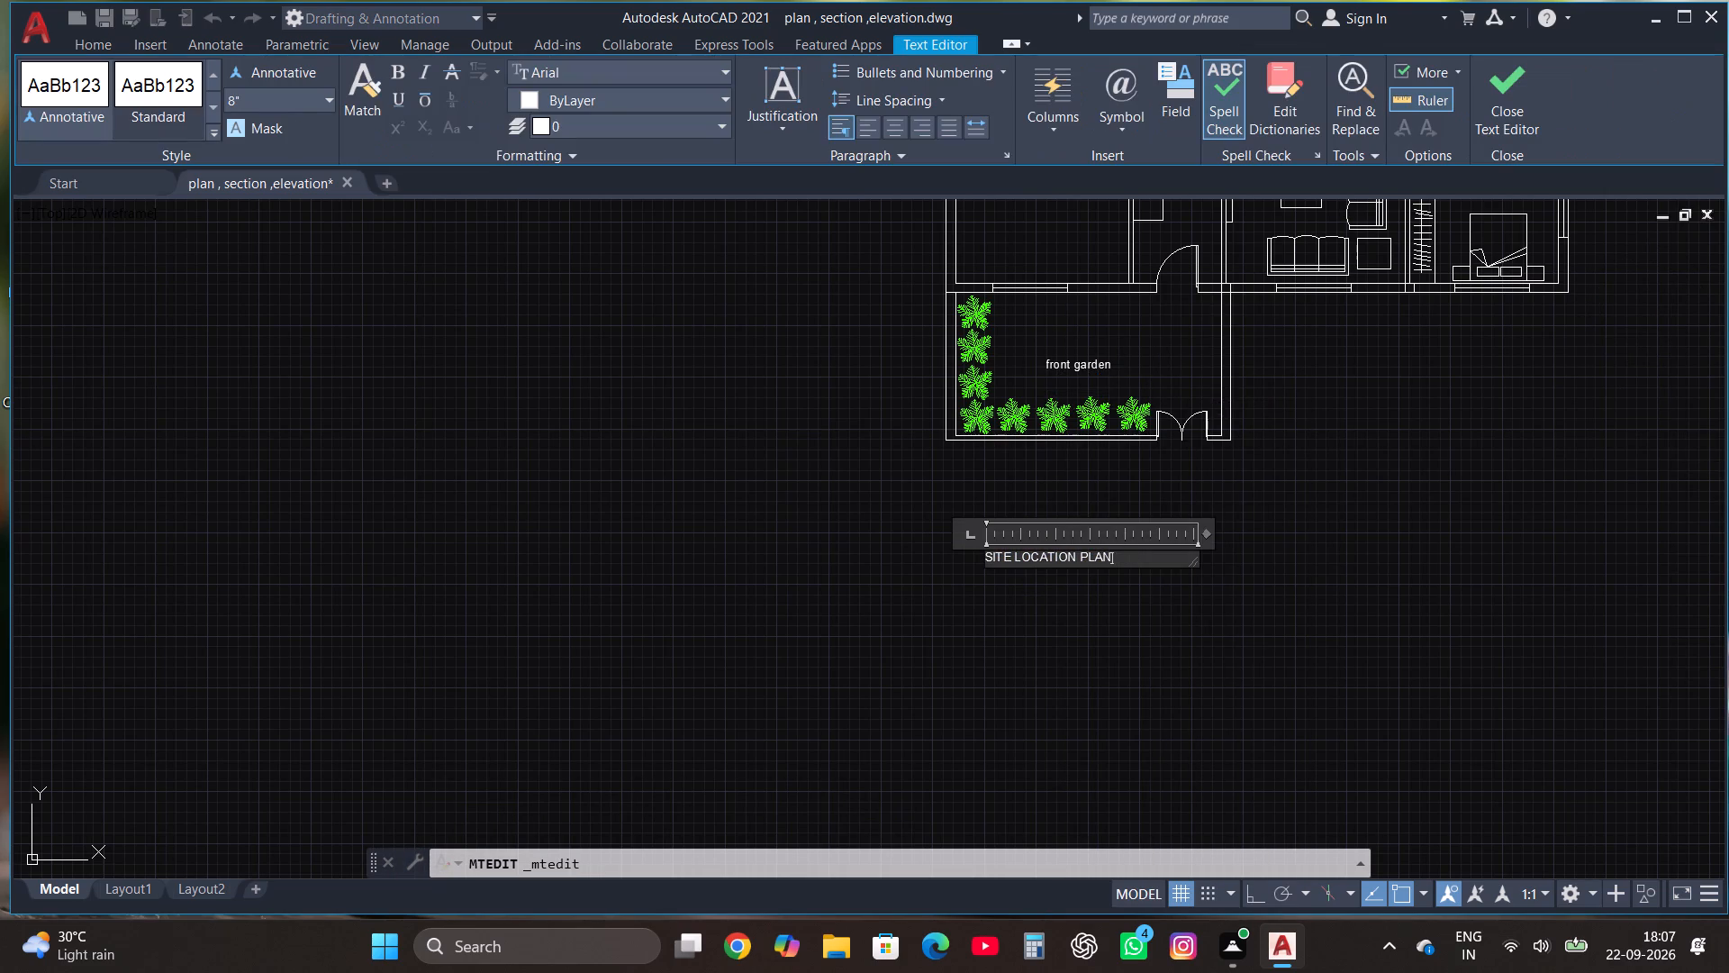
pyautogui.click(1075, 555)
pyautogui.press('BackSpace')
pyautogui.press('BackSpace')
pyautogui.press('BackSpace')
pyautogui.press('BackSpace')
pyautogui.press('BackSpace')
pyautogui.press('BackSpace')
pyautogui.press('BackSpace')
pyautogui.press('BackSpace')
pyautogui.press('BackSpace')
pyautogui.press('BackSpace')
pyautogui.press('BackSpace')
pyautogui.press('BackSpace')
pyautogui.press('BackSpace')
pyautogui.press('BackSpace')
pyautogui.press('BackSpace')
pyautogui.press('BackSpace')
pyautogui.press('BackSpace')
pyautogui.press('BackSpace')
pyautogui.press('BackSpace')
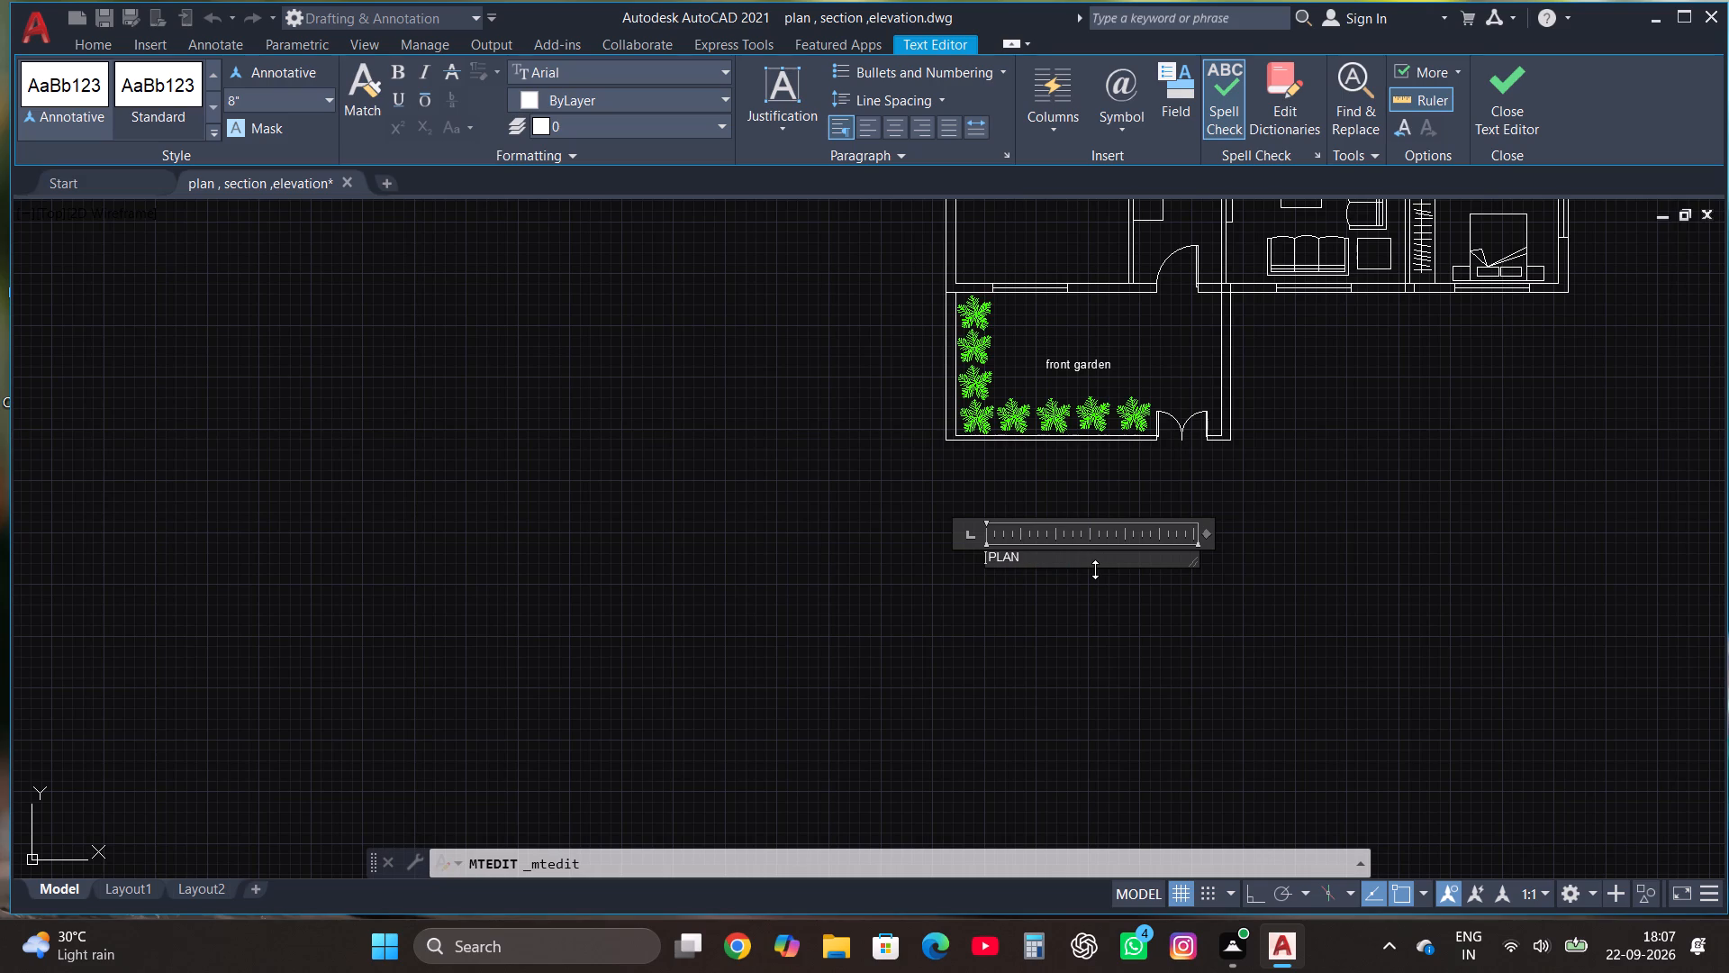
pyautogui.write('GROUND')
pyautogui.press('space')
pyautogui.write('FLOOR')
pyautogui.click(1506, 96)
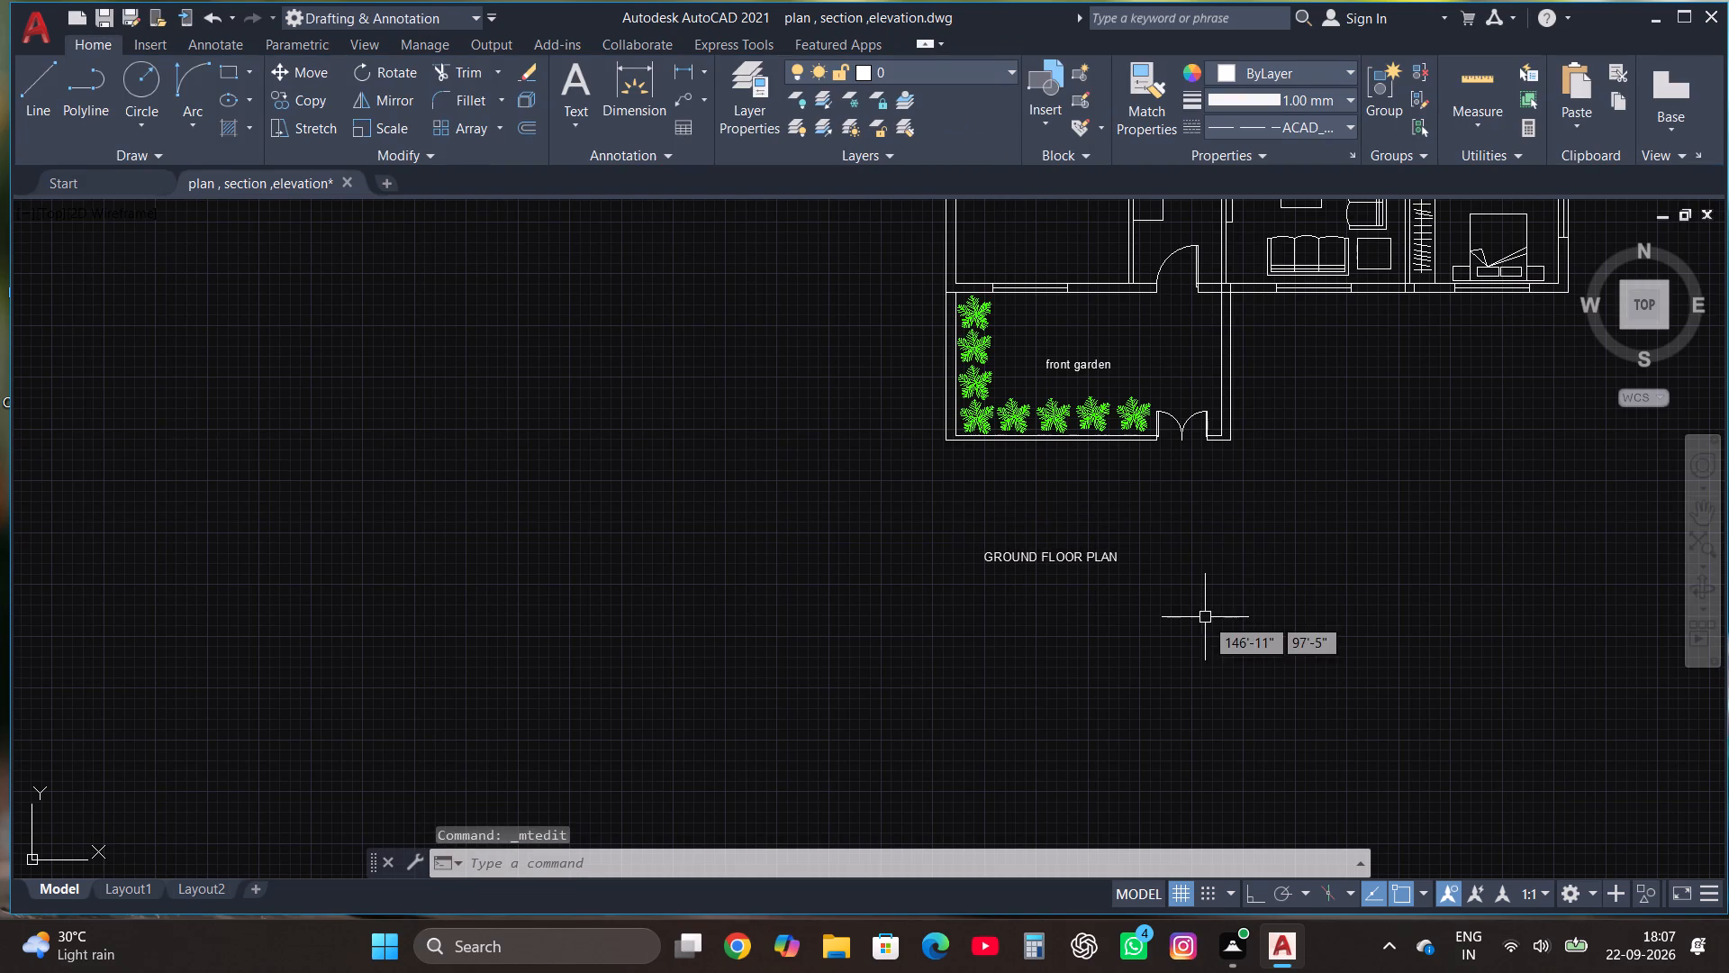
# Move the GROUND FLOOR PLAN label up closer to the front garden's lower wall.
pyautogui.scroll(1, 1147, 581)
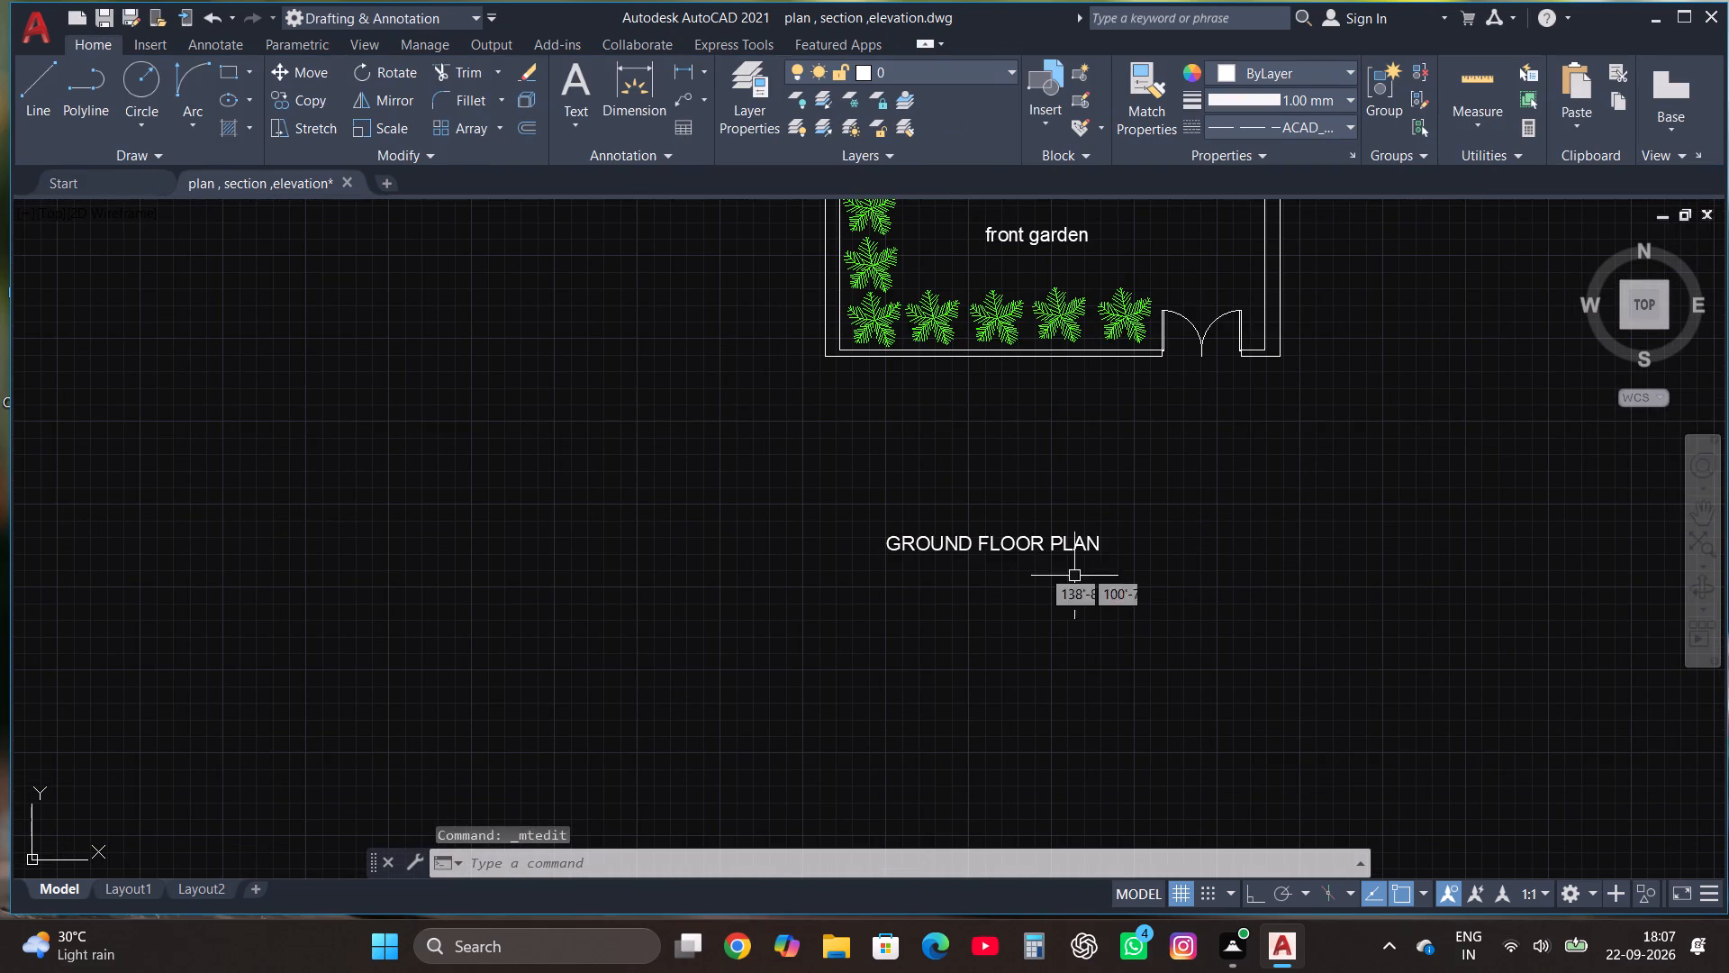
pyautogui.click(988, 546)
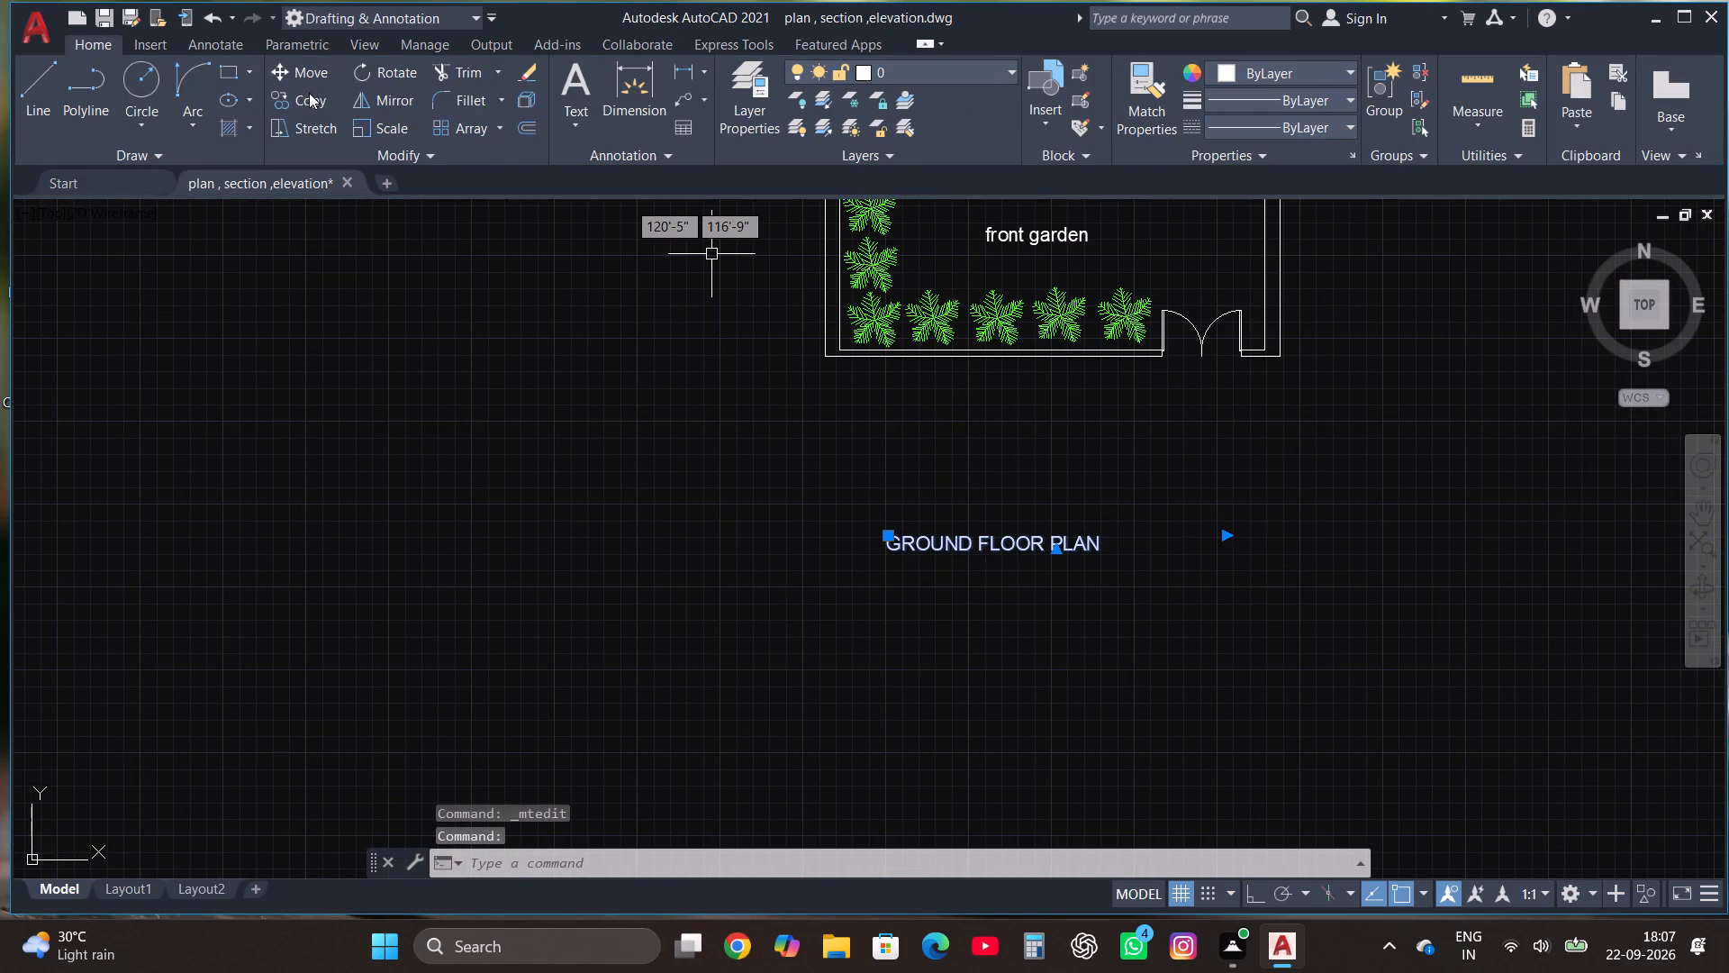
pyautogui.click(312, 69)
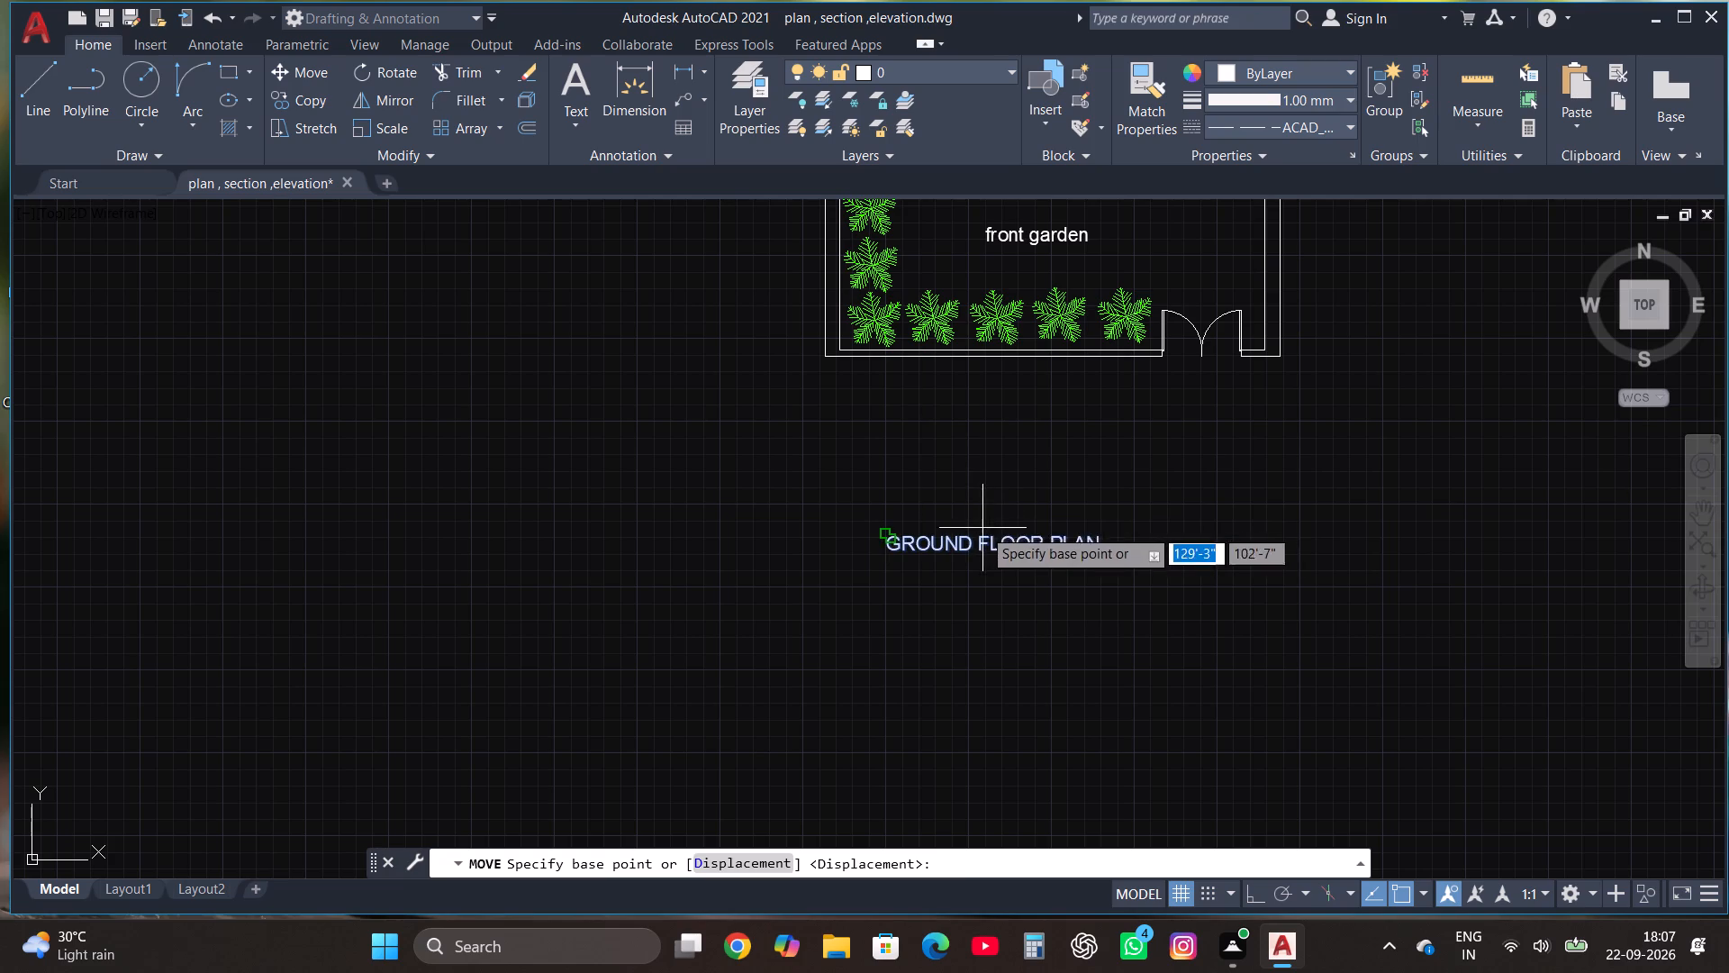
pyautogui.click(982, 528)
pyautogui.click(888, 430)
# Change the label copy below the balcony plan to read FIRST FLOOR PLAN.
pyautogui.scroll(-2, 921, 653)
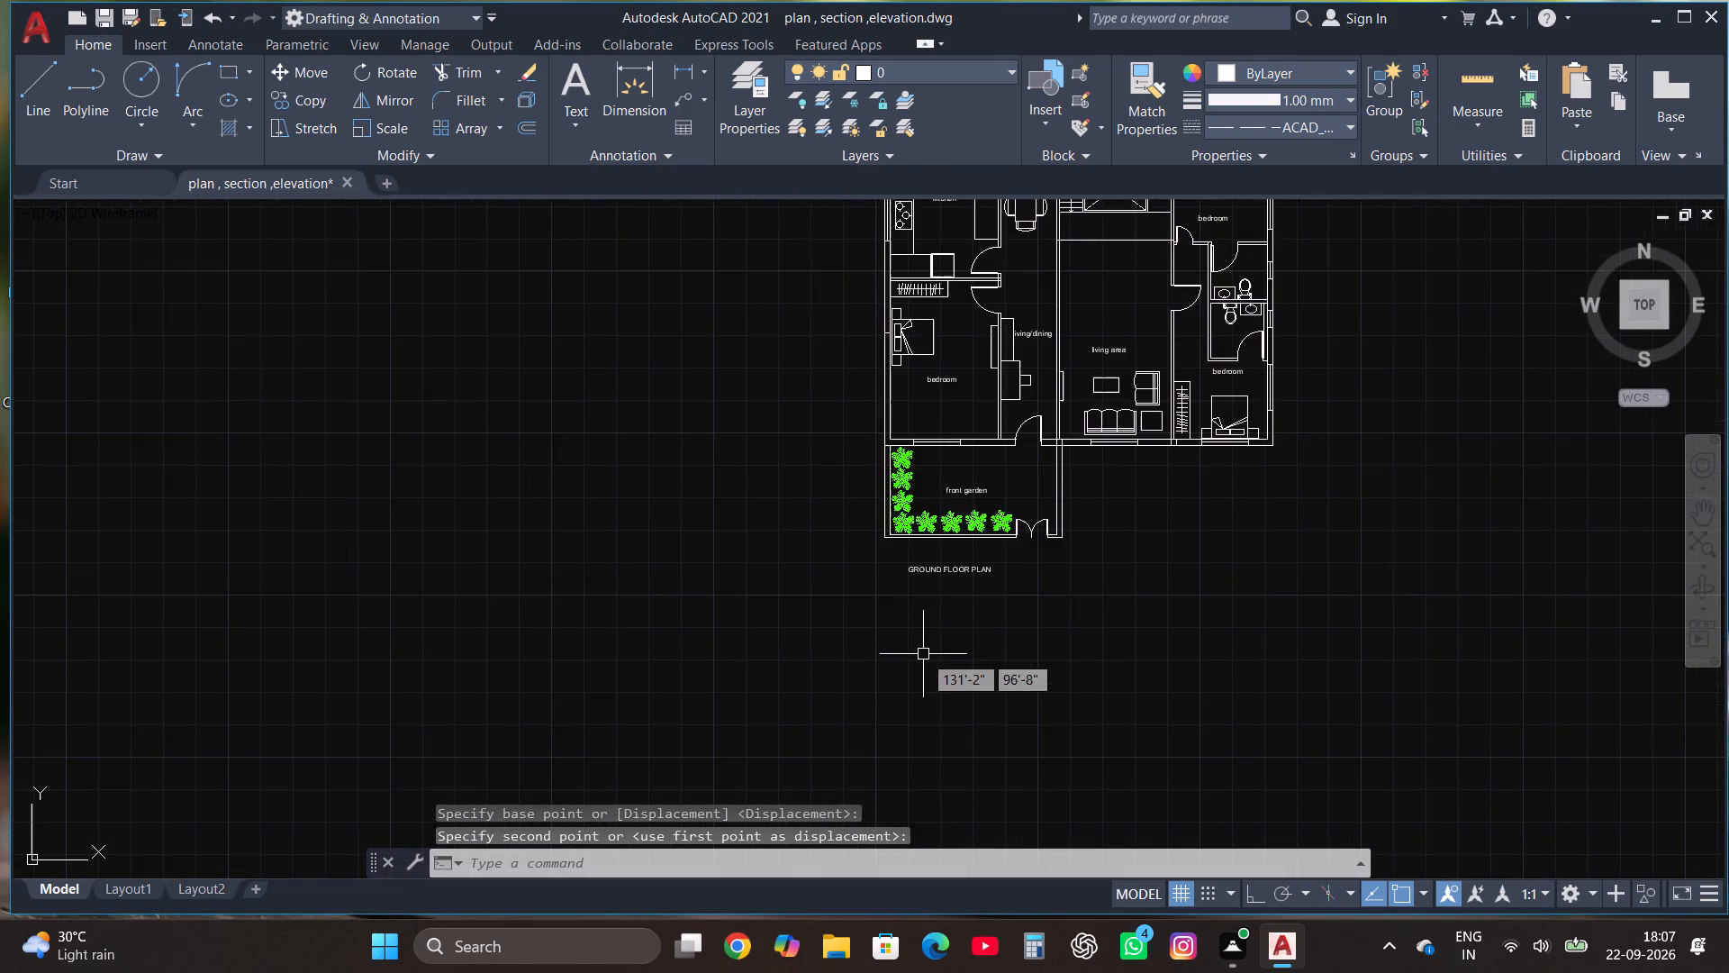
pyautogui.scroll(-2, 928, 663)
pyautogui.scroll(3, 946, 354)
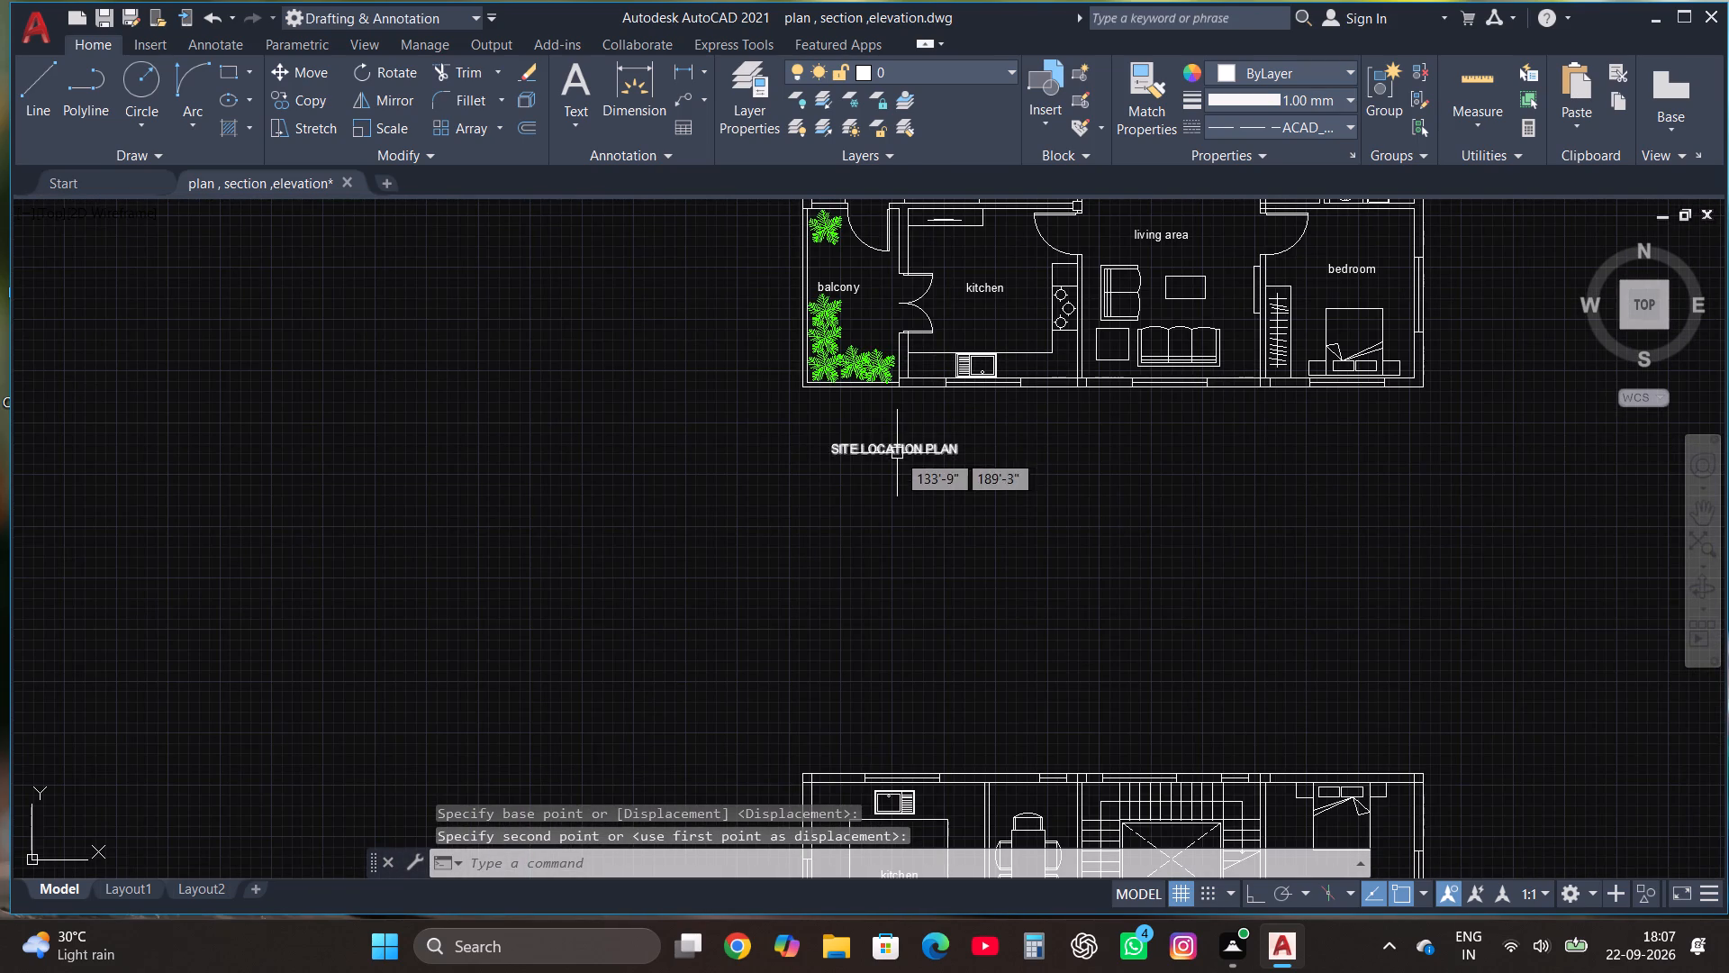
pyautogui.click(897, 453)
pyautogui.rightClick(896, 453)
pyautogui.click(1008, 382)
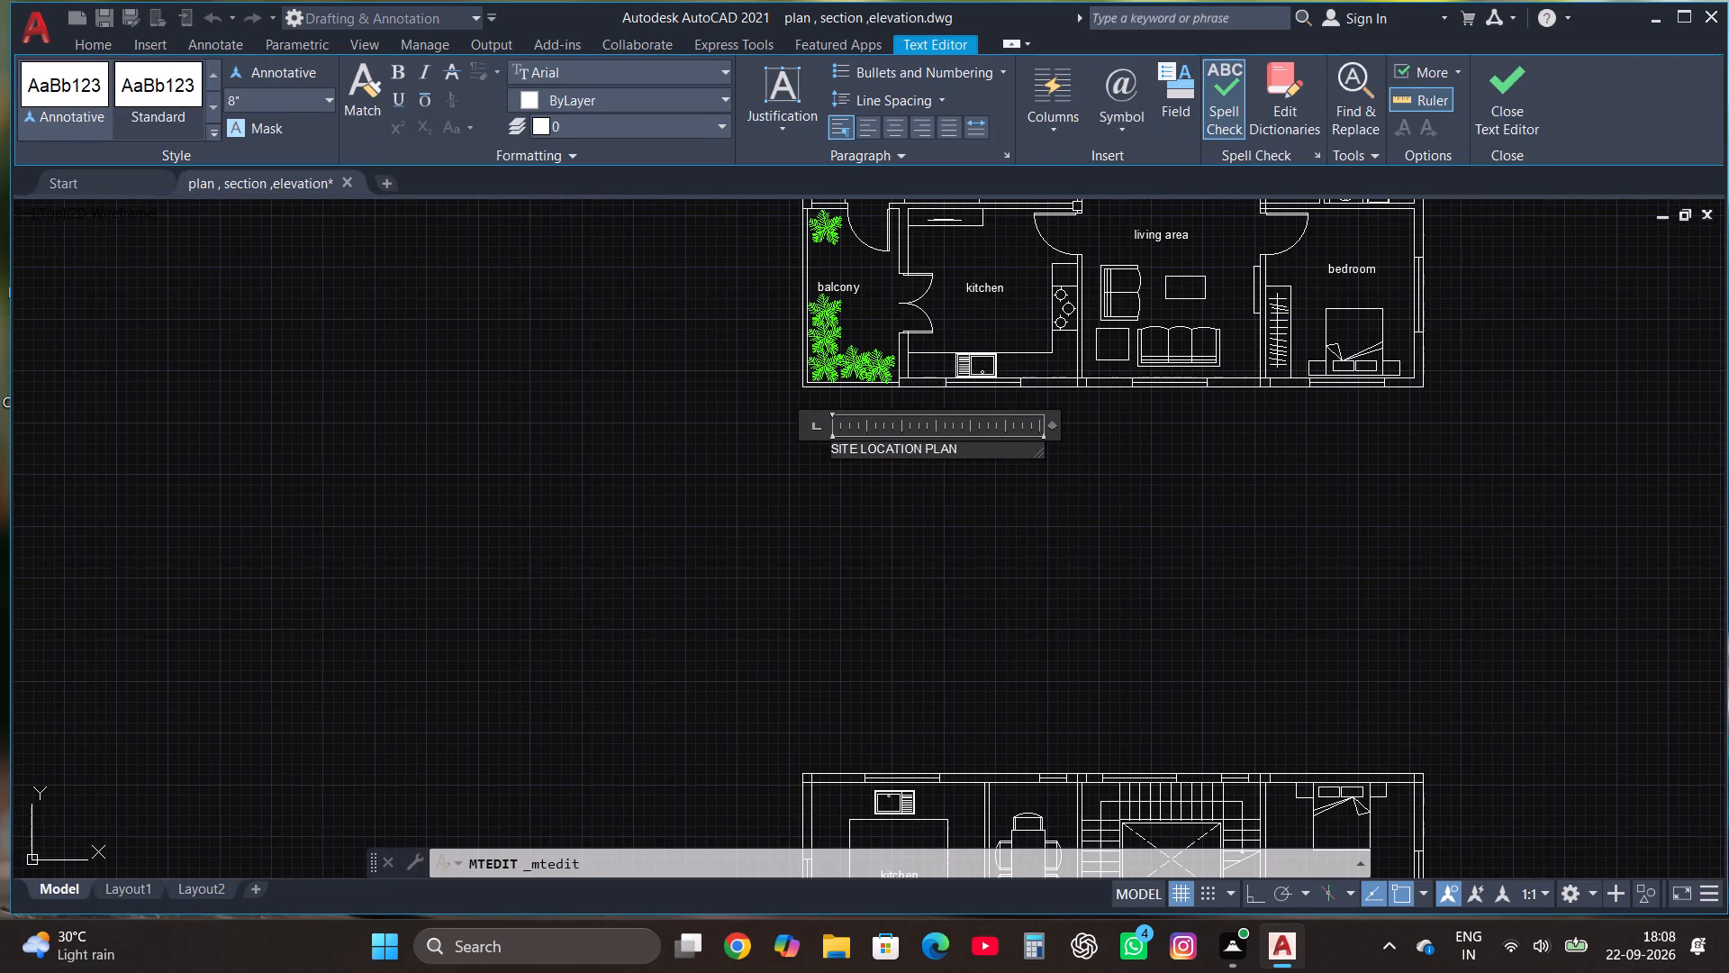
pyautogui.click(924, 444)
pyautogui.press('BackSpace')
pyautogui.press('BackSpace')
pyautogui.press('BackSpace')
pyautogui.press('BackSpace')
pyautogui.press('BackSpace')
pyautogui.press('BackSpace')
pyautogui.press('BackSpace')
pyautogui.press('BackSpace')
pyautogui.press('BackSpace')
pyautogui.press('BackSpace')
pyautogui.press('BackSpace')
pyautogui.press('BackSpace')
pyautogui.press('BackSpace')
pyautogui.press('BackSpace')
pyautogui.press('BackSpace')
pyautogui.press('BackSpace')
pyautogui.press('BackSpace')
pyautogui.press('BackSpace')
pyautogui.press('BackSpace')
pyautogui.press('BackSpace')
pyautogui.write('FIRST FLOOR')
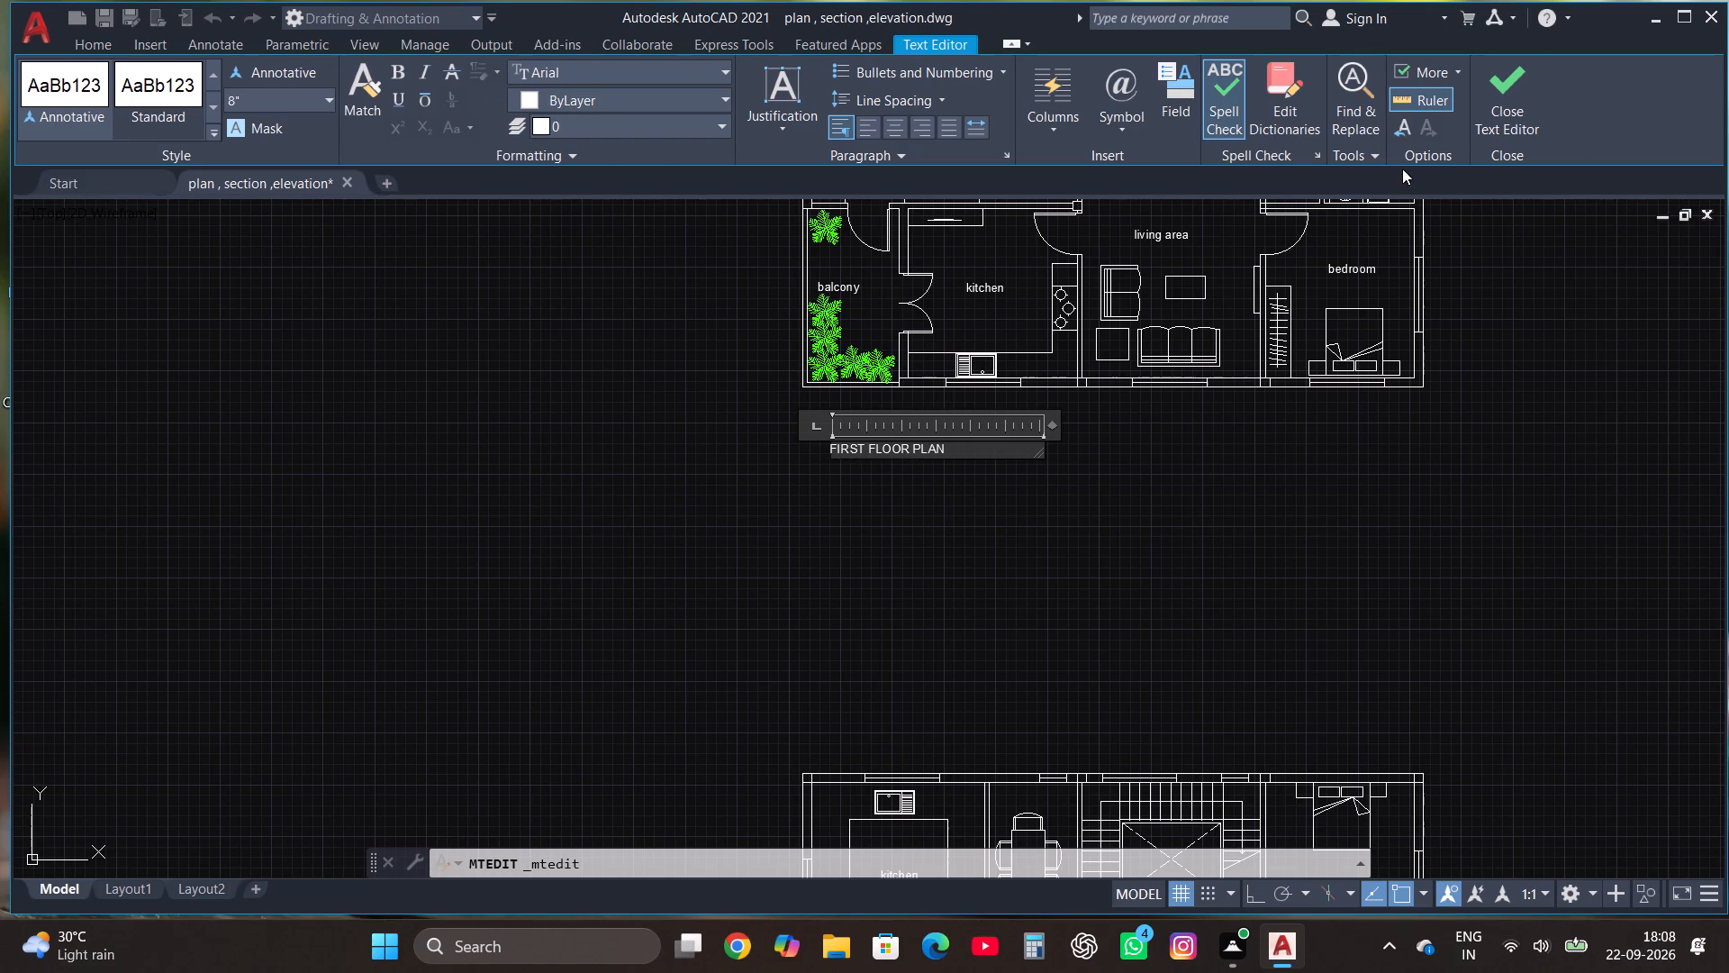
pyautogui.click(1498, 91)
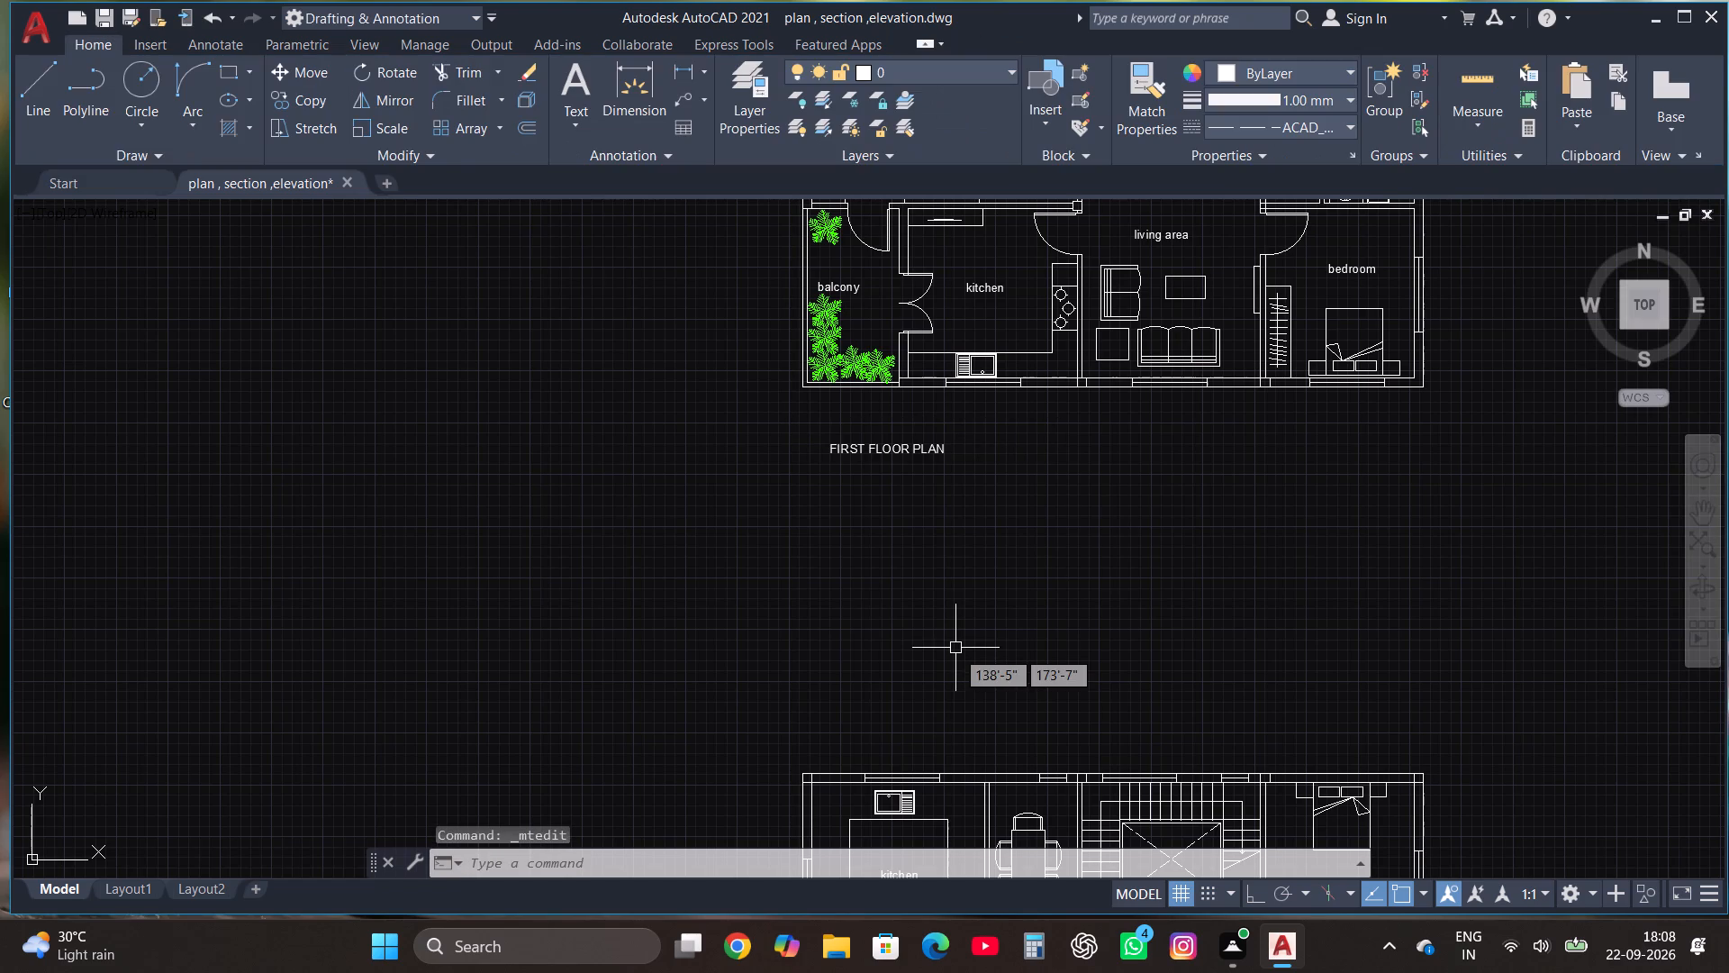
# Change the label copy below the terrace plan to read SECOND FLOOR PLAN.
pyautogui.scroll(-3, 967, 591)
pyautogui.scroll(2, 932, 314)
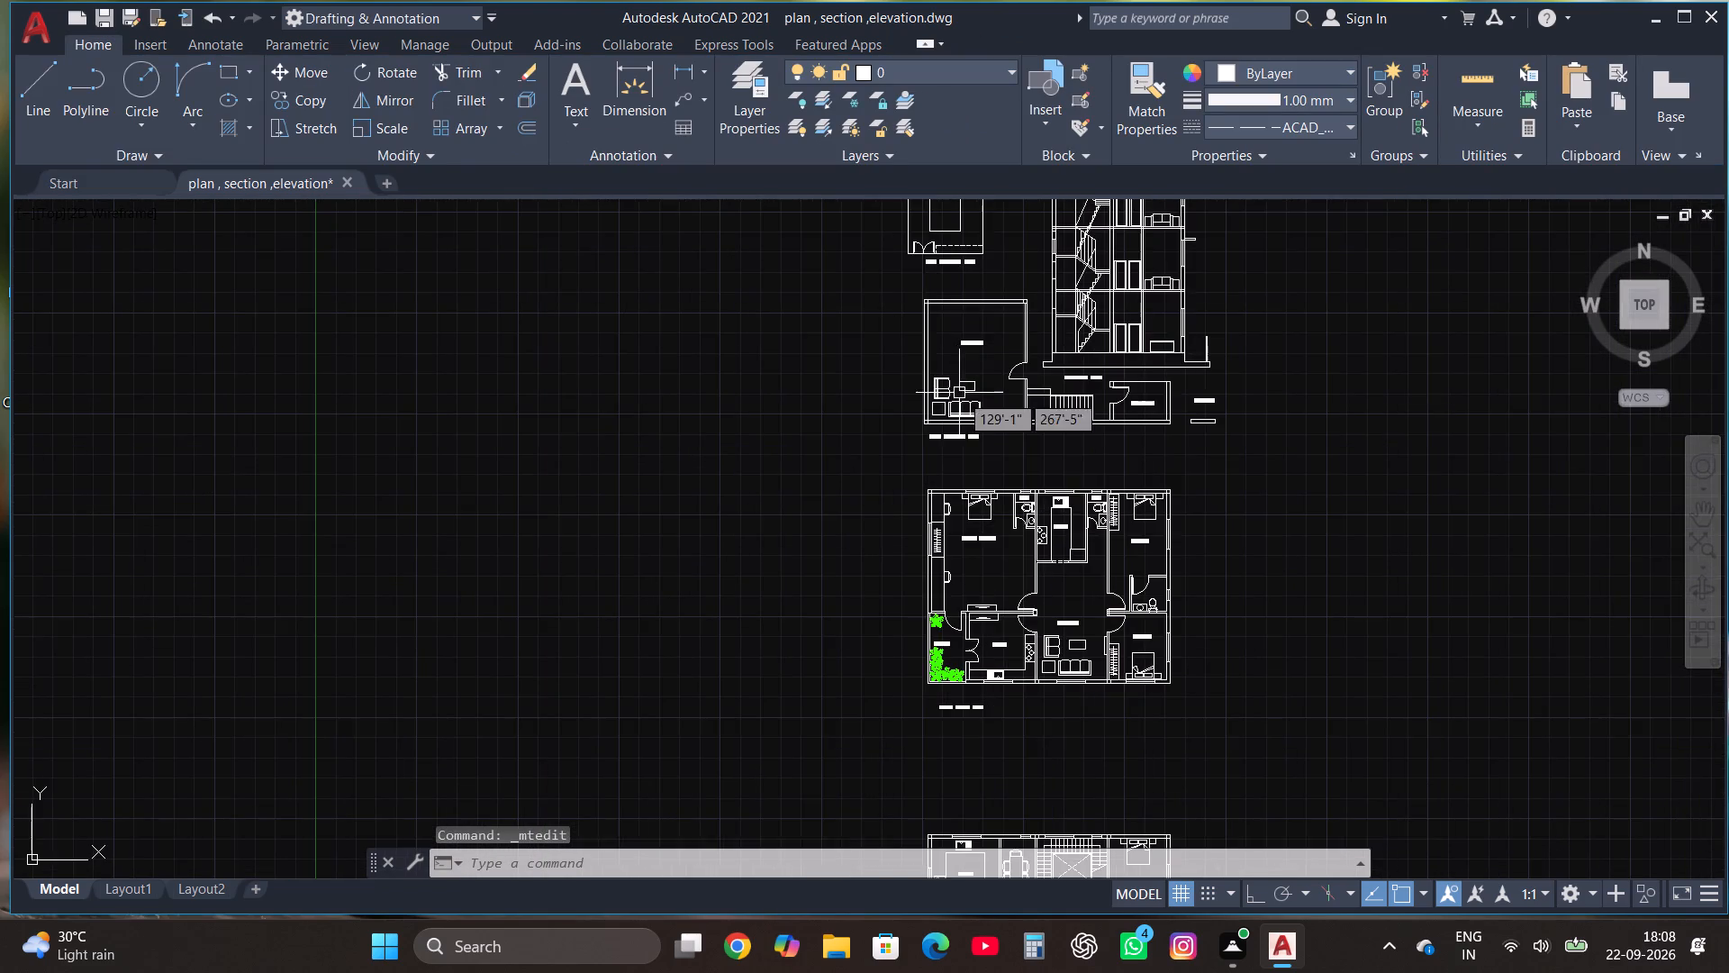
pyautogui.scroll(2, 974, 436)
pyautogui.click(926, 444)
pyautogui.rightClick(925, 444)
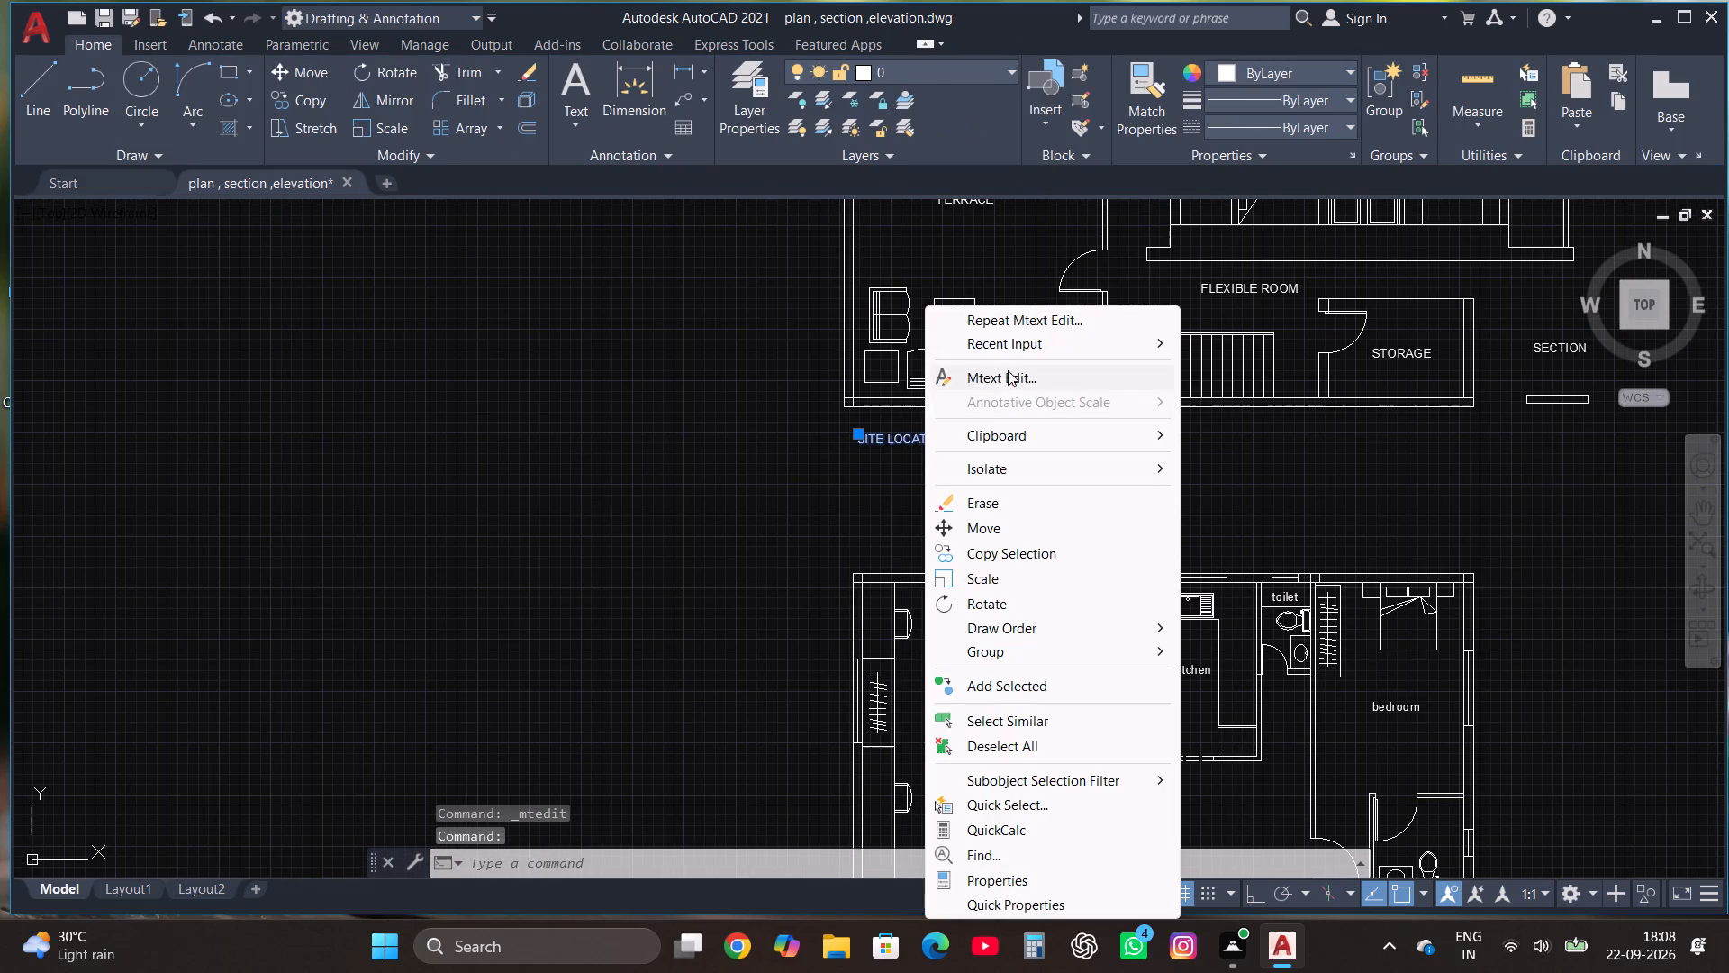
pyautogui.click(1009, 370)
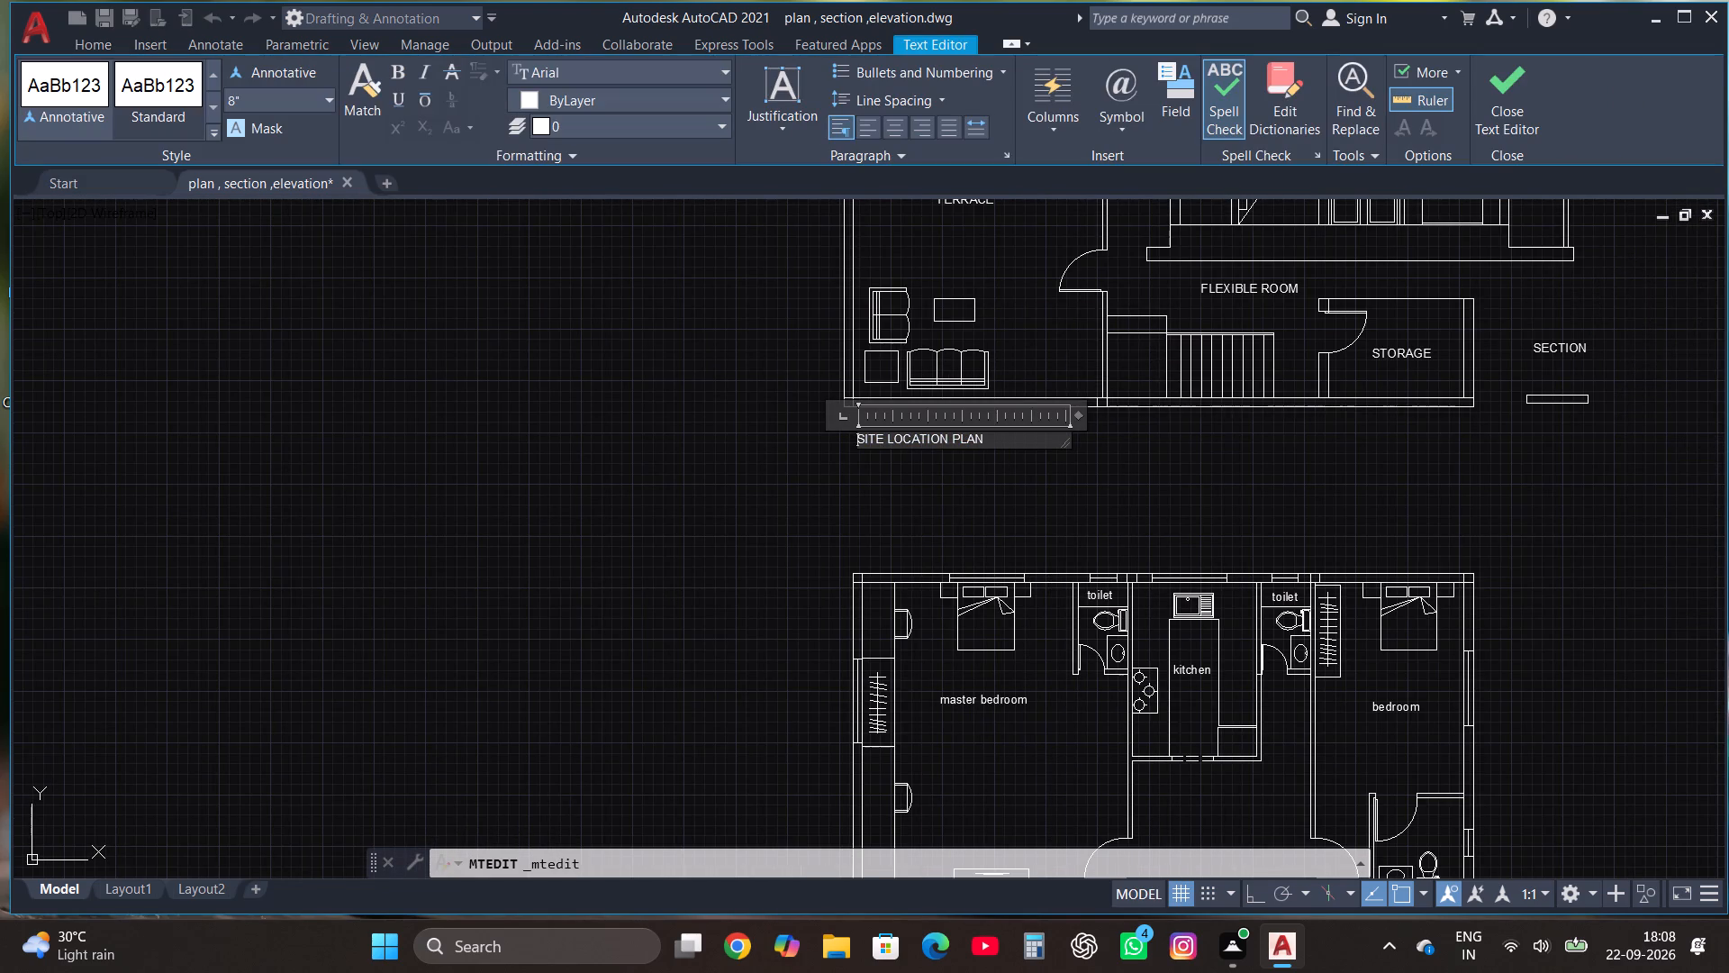
pyautogui.click(953, 439)
pyautogui.press('BackSpace')
pyautogui.press('BackSpace')
pyautogui.press('BackSpace')
pyautogui.press('BackSpace')
pyautogui.press('BackSpace')
pyautogui.press('BackSpace')
pyautogui.press('BackSpace')
pyautogui.press('BackSpace')
pyautogui.press('BackSpace')
pyautogui.press('BackSpace')
pyautogui.press('BackSpace')
pyautogui.press('BackSpace')
pyautogui.press('BackSpace')
pyautogui.press('BackSpace')
pyautogui.press('BackSpace')
pyautogui.press('BackSpace')
pyautogui.press('BackSpace')
pyautogui.press('BackSpace')
pyautogui.press('BackSpace')
pyautogui.press('BackSpace')
pyautogui.write('SECOND')
pyautogui.press('space')
pyautogui.write('FLOOR')
pyautogui.press('space')
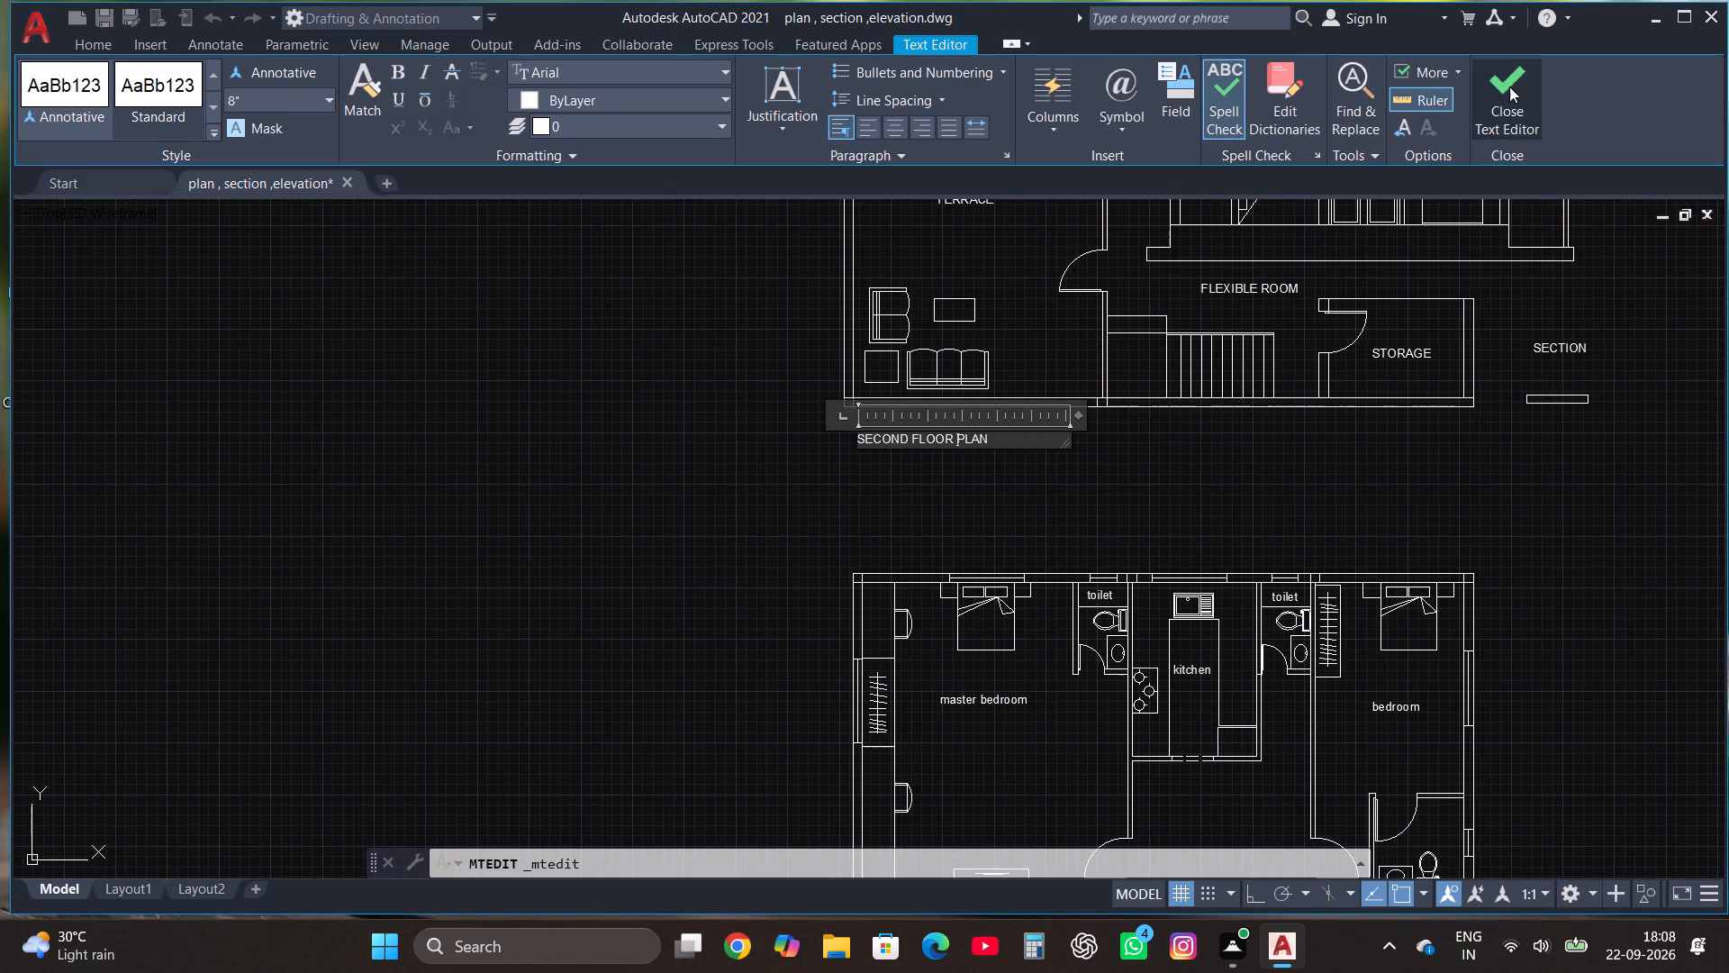
pyautogui.click(1509, 86)
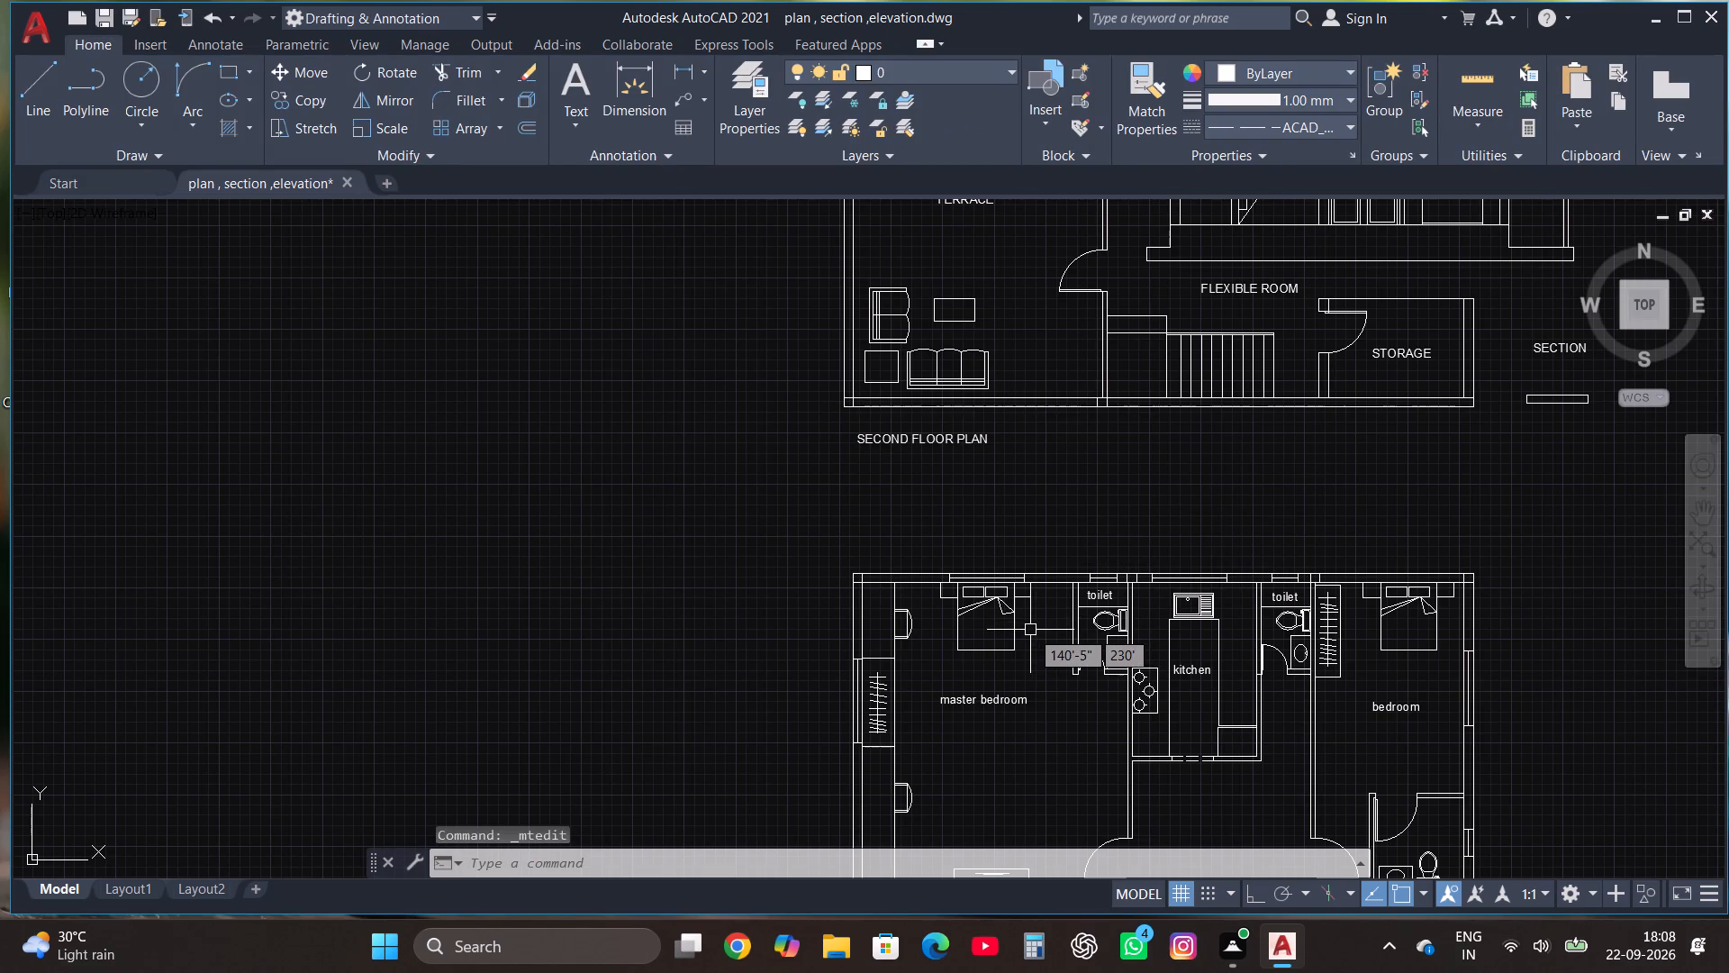
# Look over the titled drawings, from the site location plan and section down to the ground floor plan.
pyautogui.scroll(-1, 1030, 630)
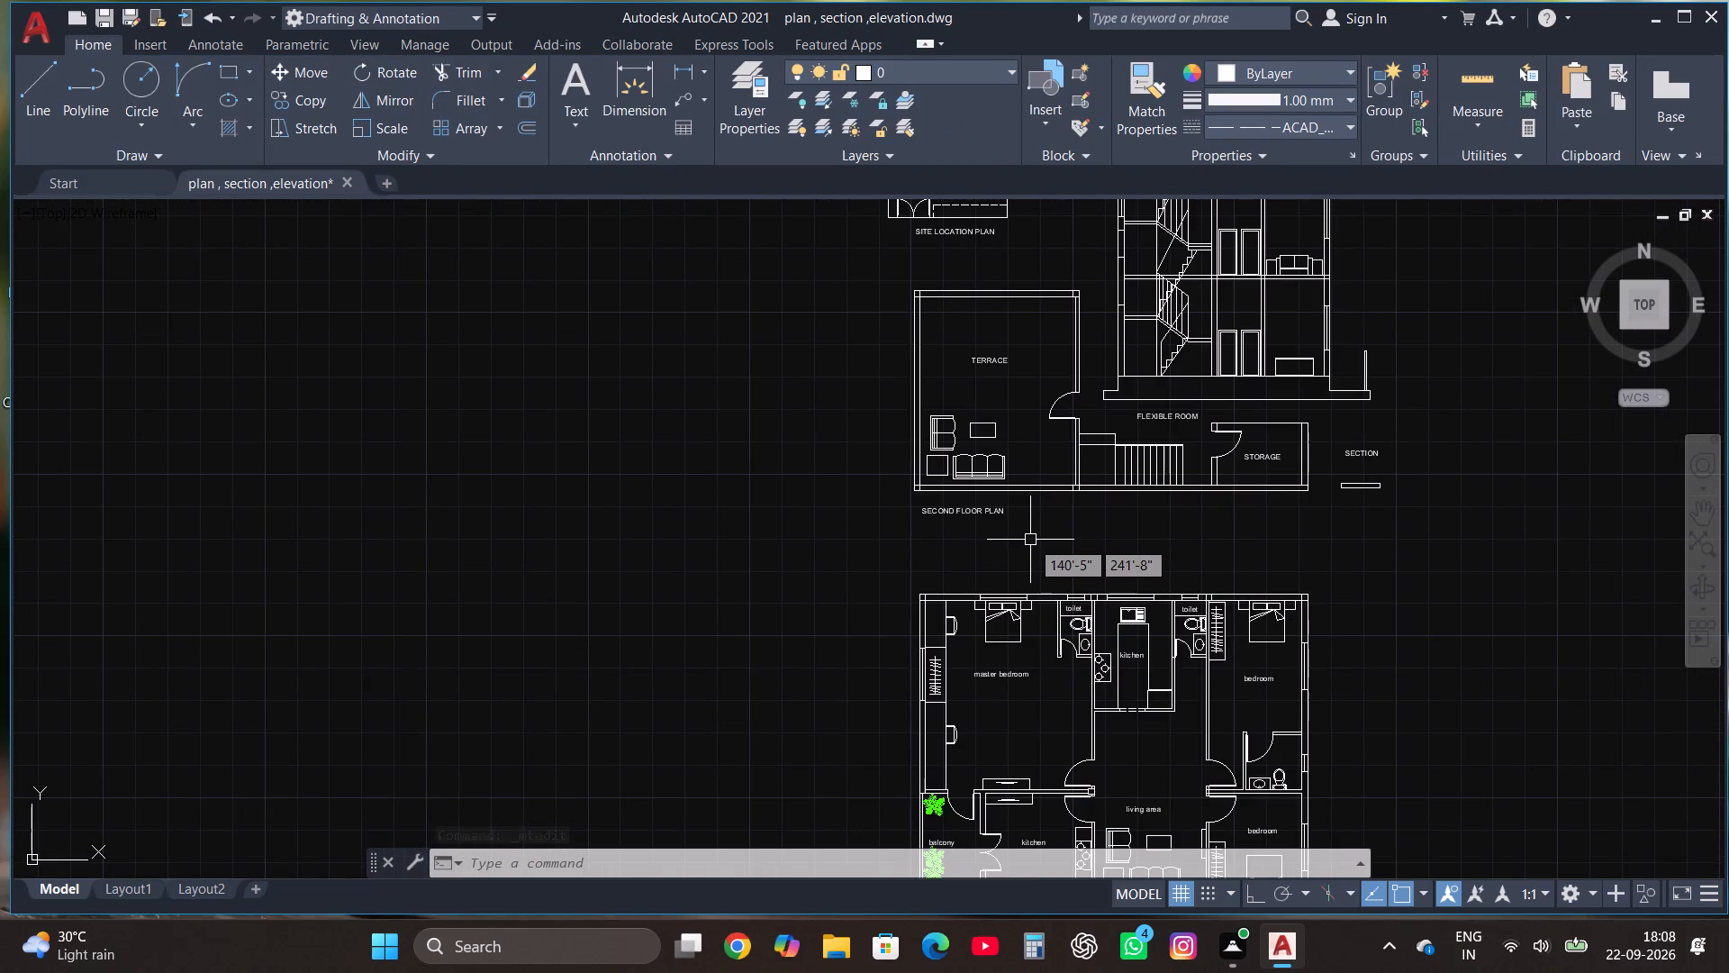
pyautogui.scroll(-2, 948, 489)
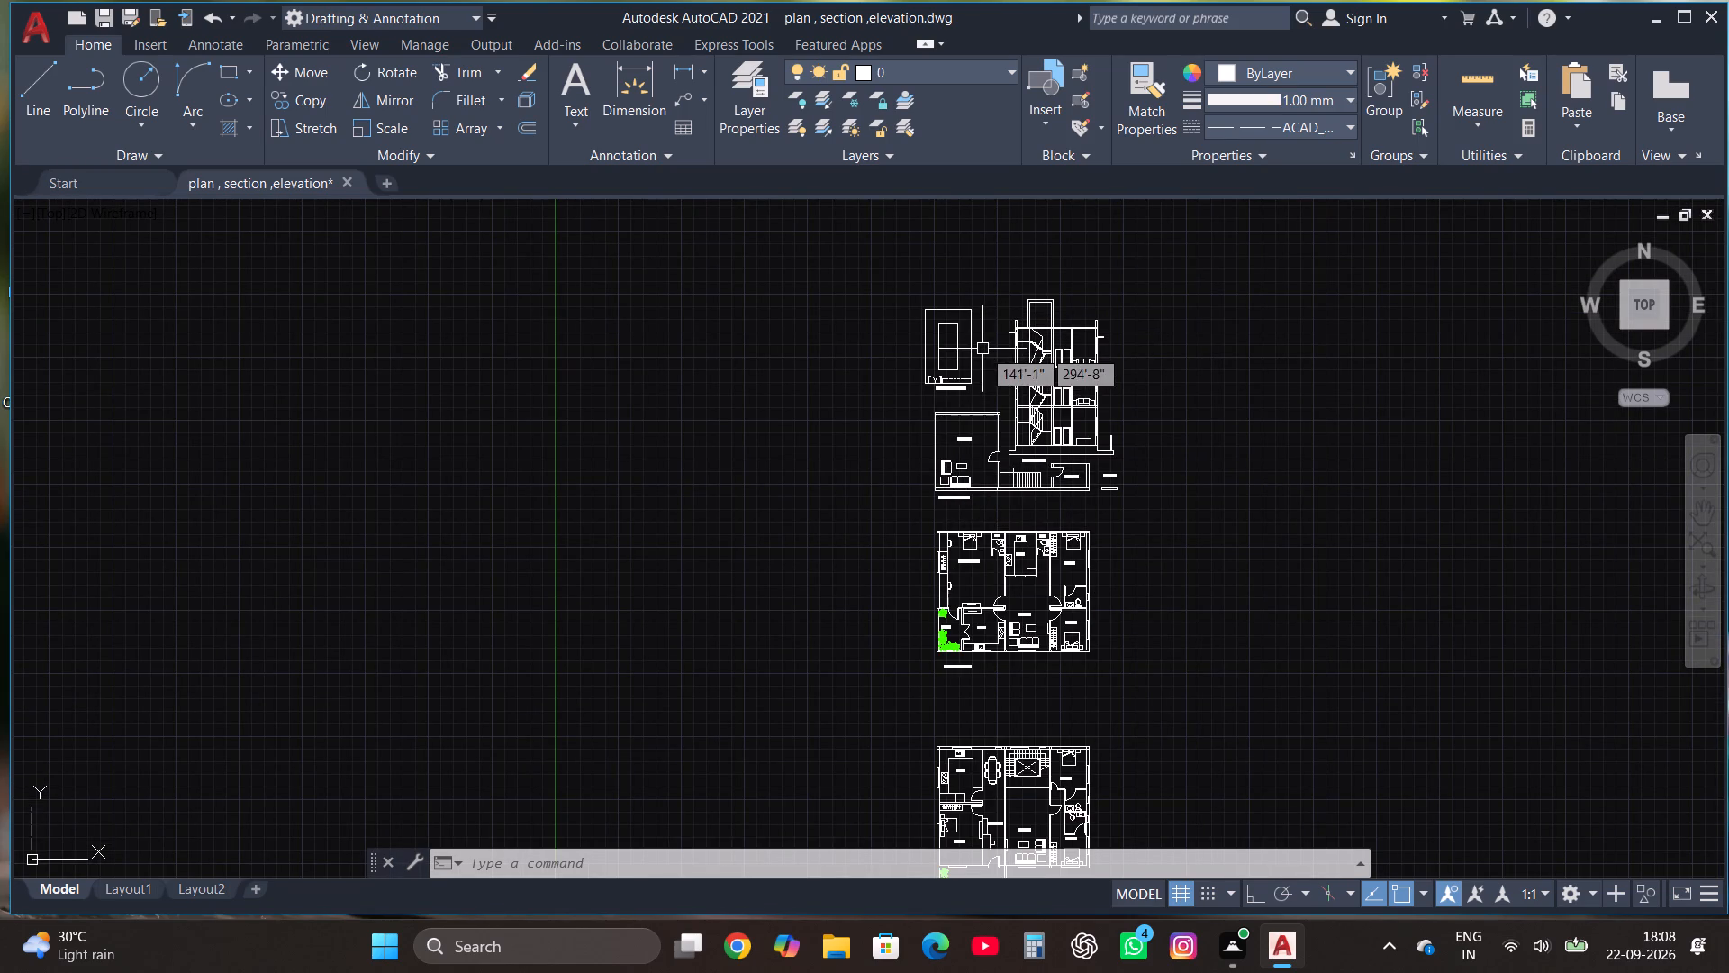
pyautogui.scroll(1, 972, 375)
pyautogui.scroll(-1, 972, 375)
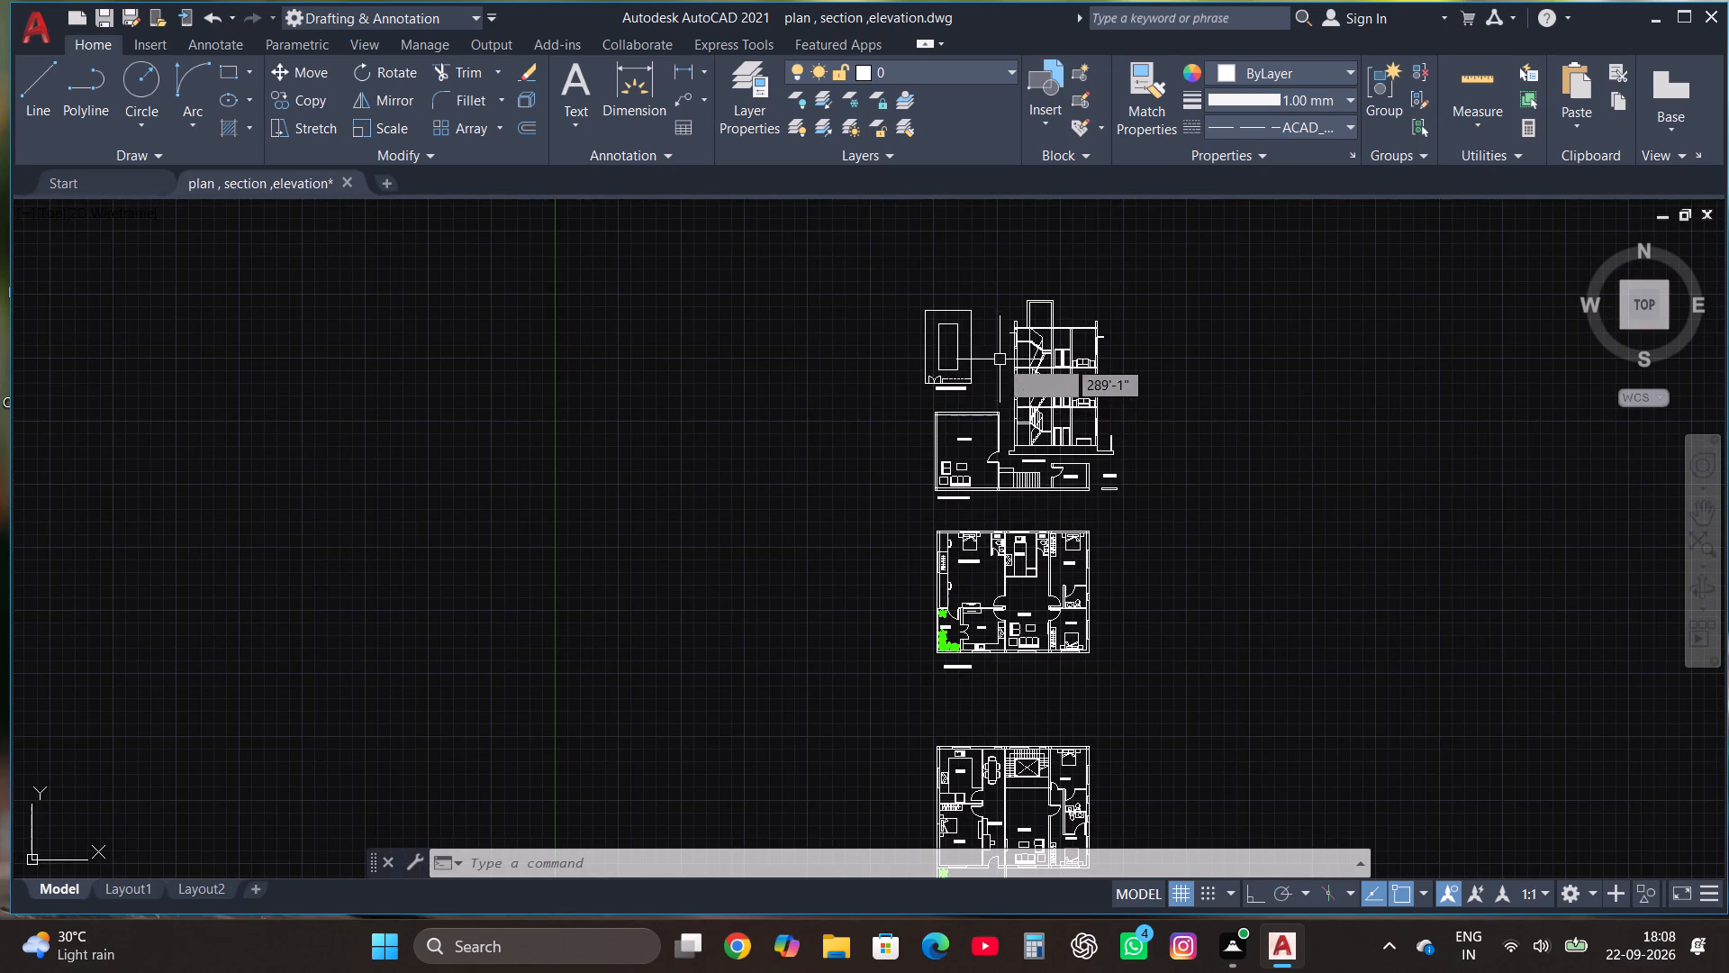
pyautogui.scroll(2, 973, 604)
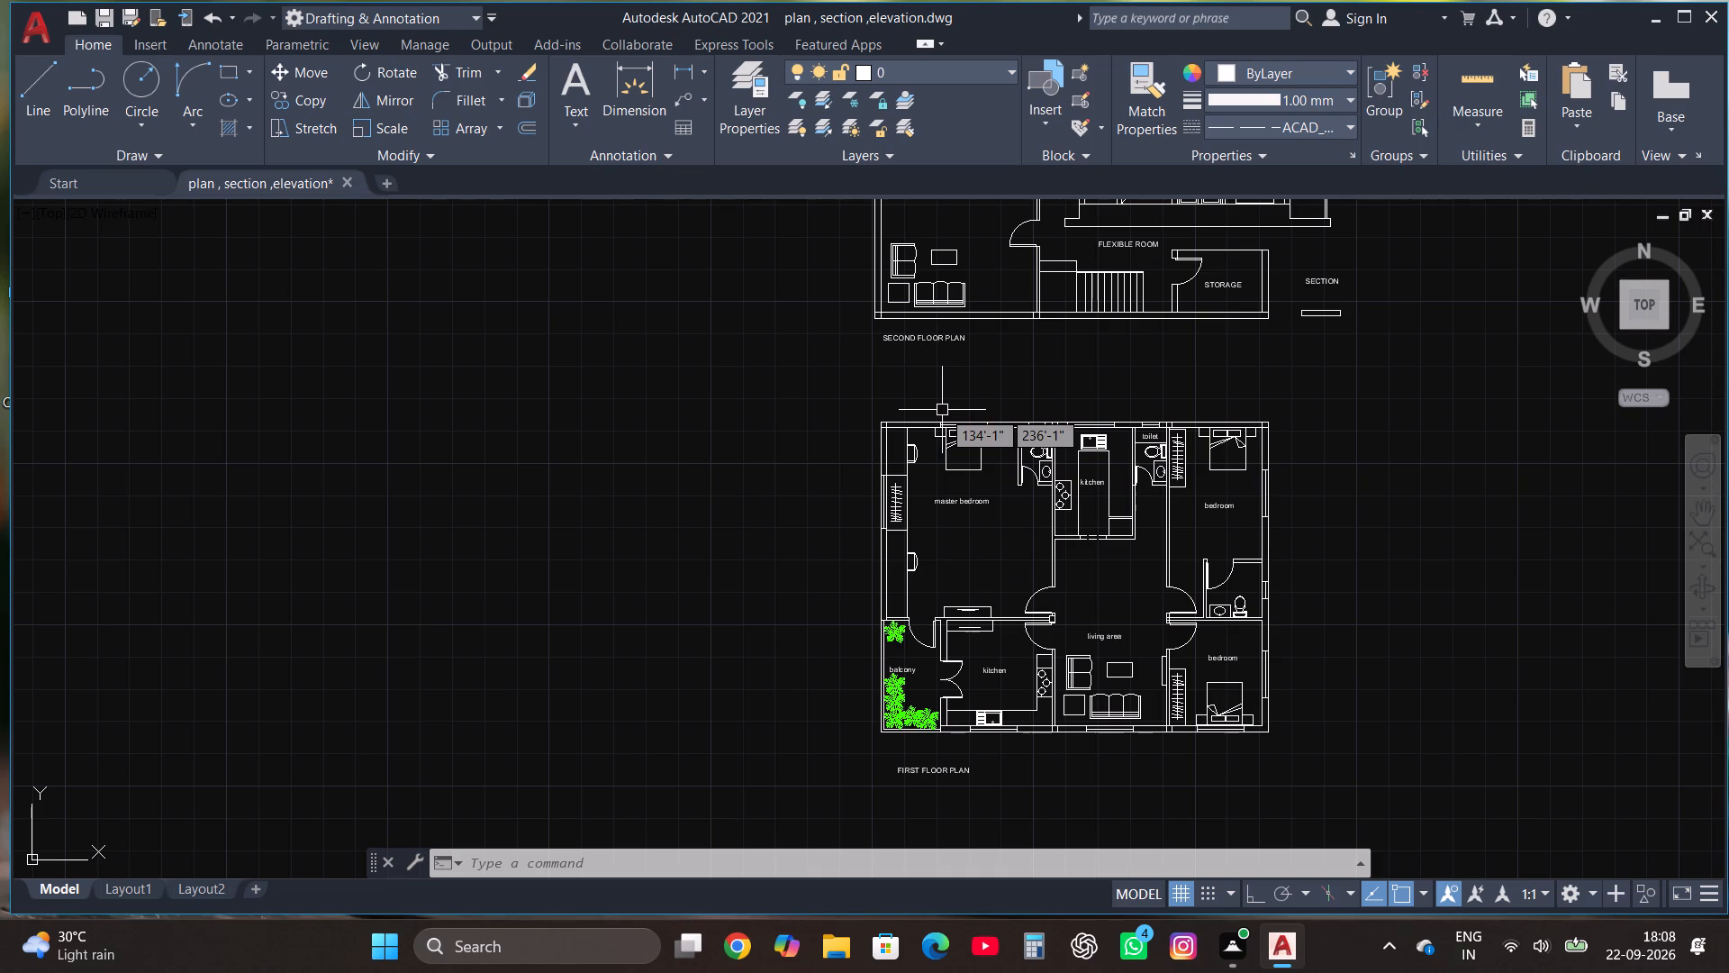
pyautogui.scroll(-2, 948, 392)
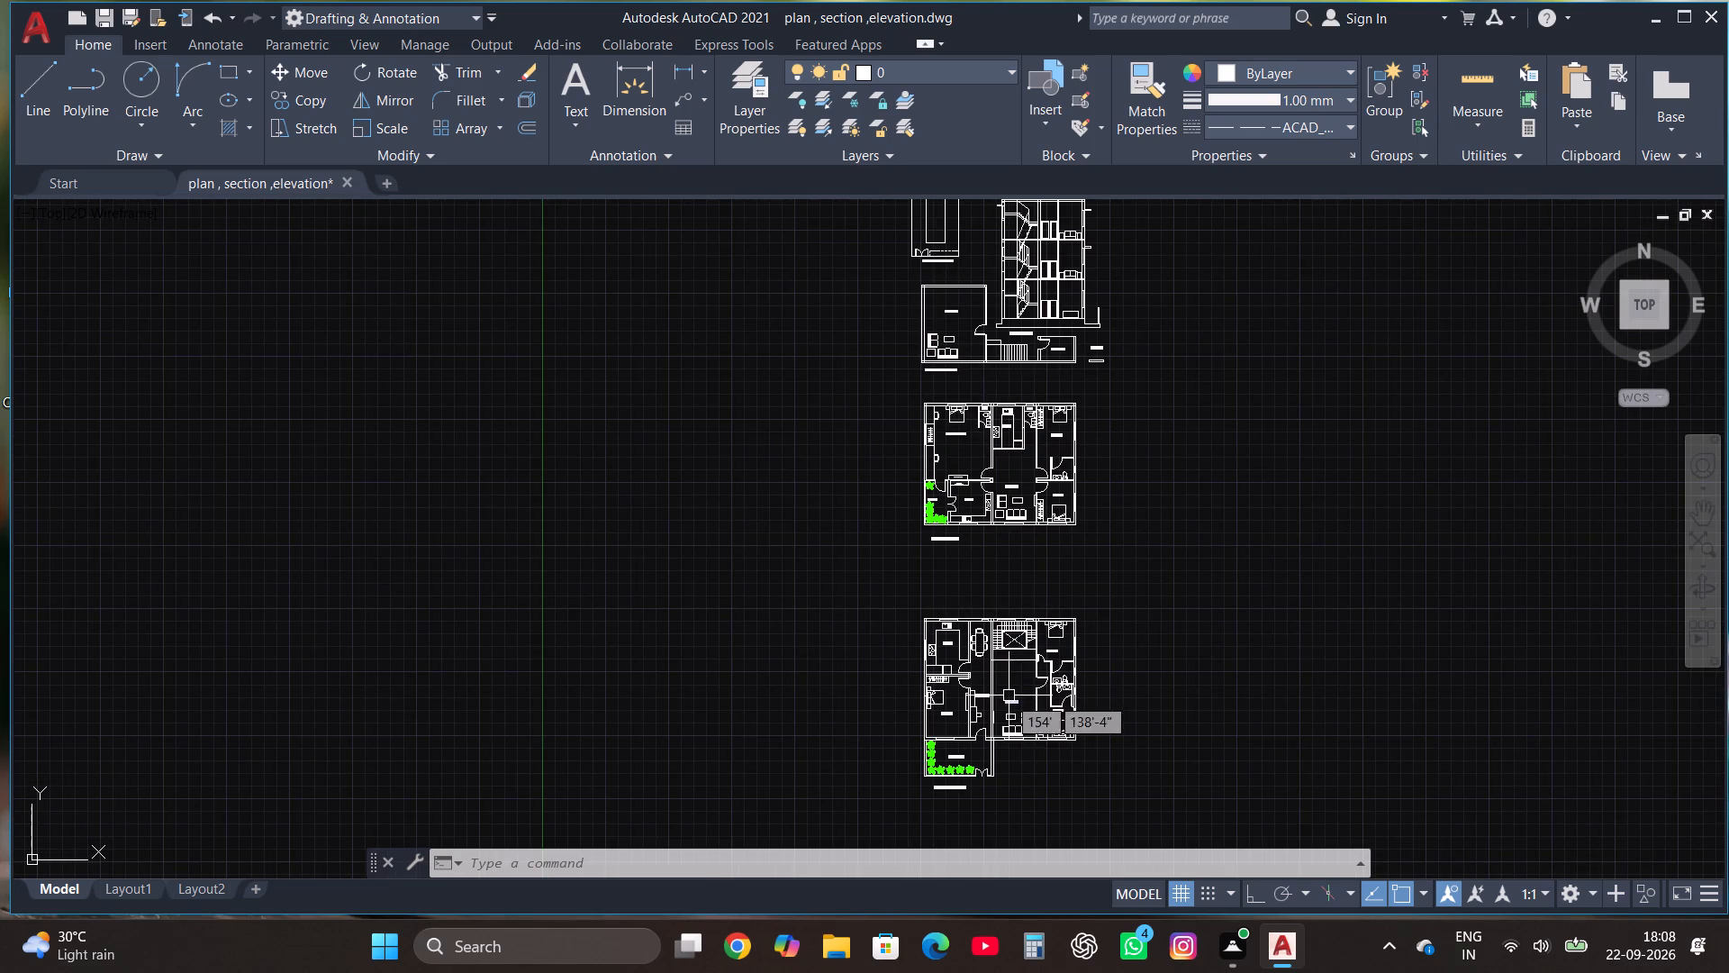
pyautogui.scroll(2, 989, 797)
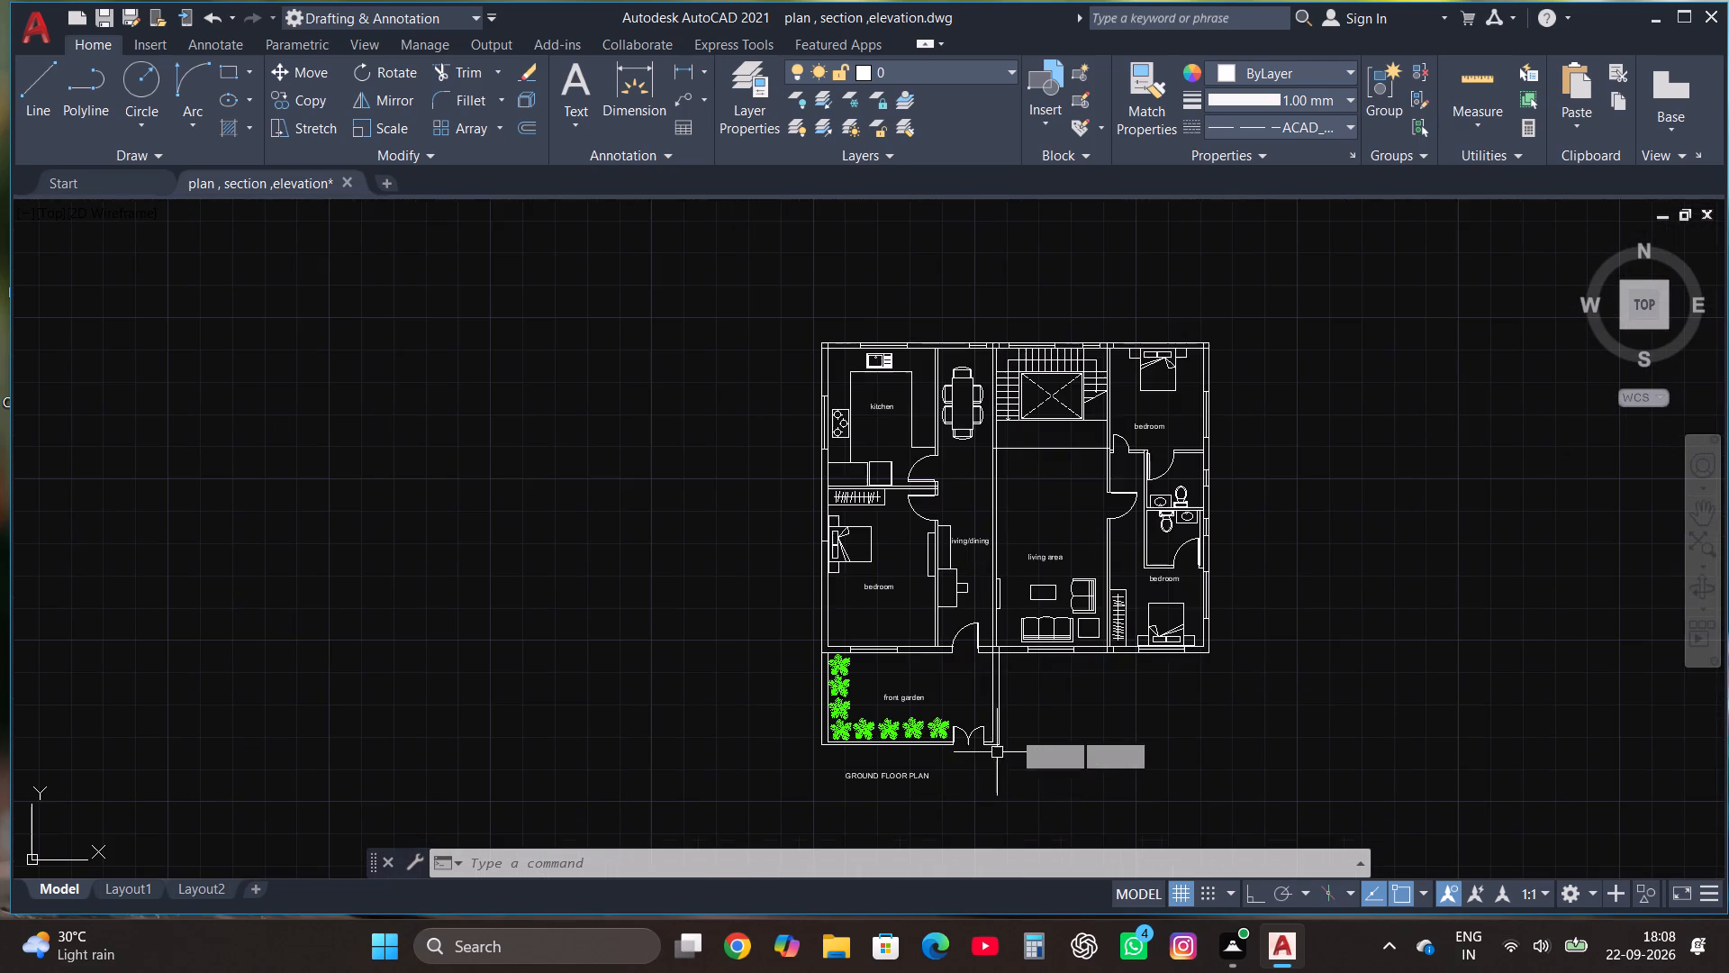
pyautogui.scroll(-1, 1116, 459)
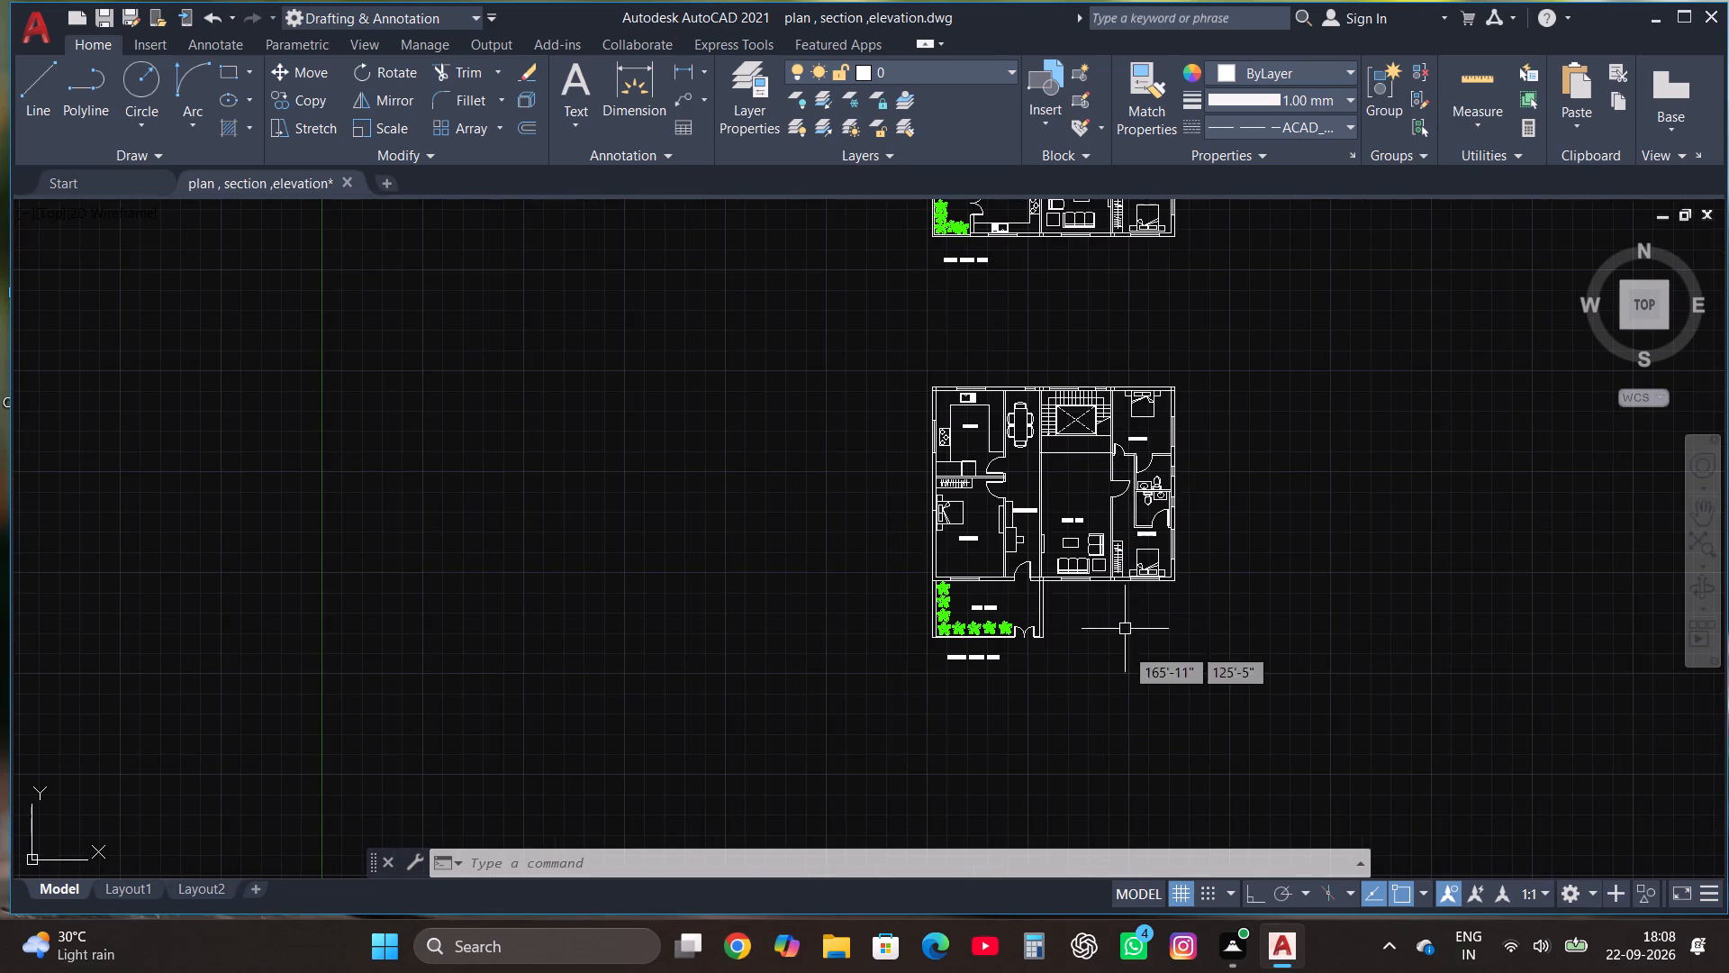
pyautogui.scroll(3, 982, 679)
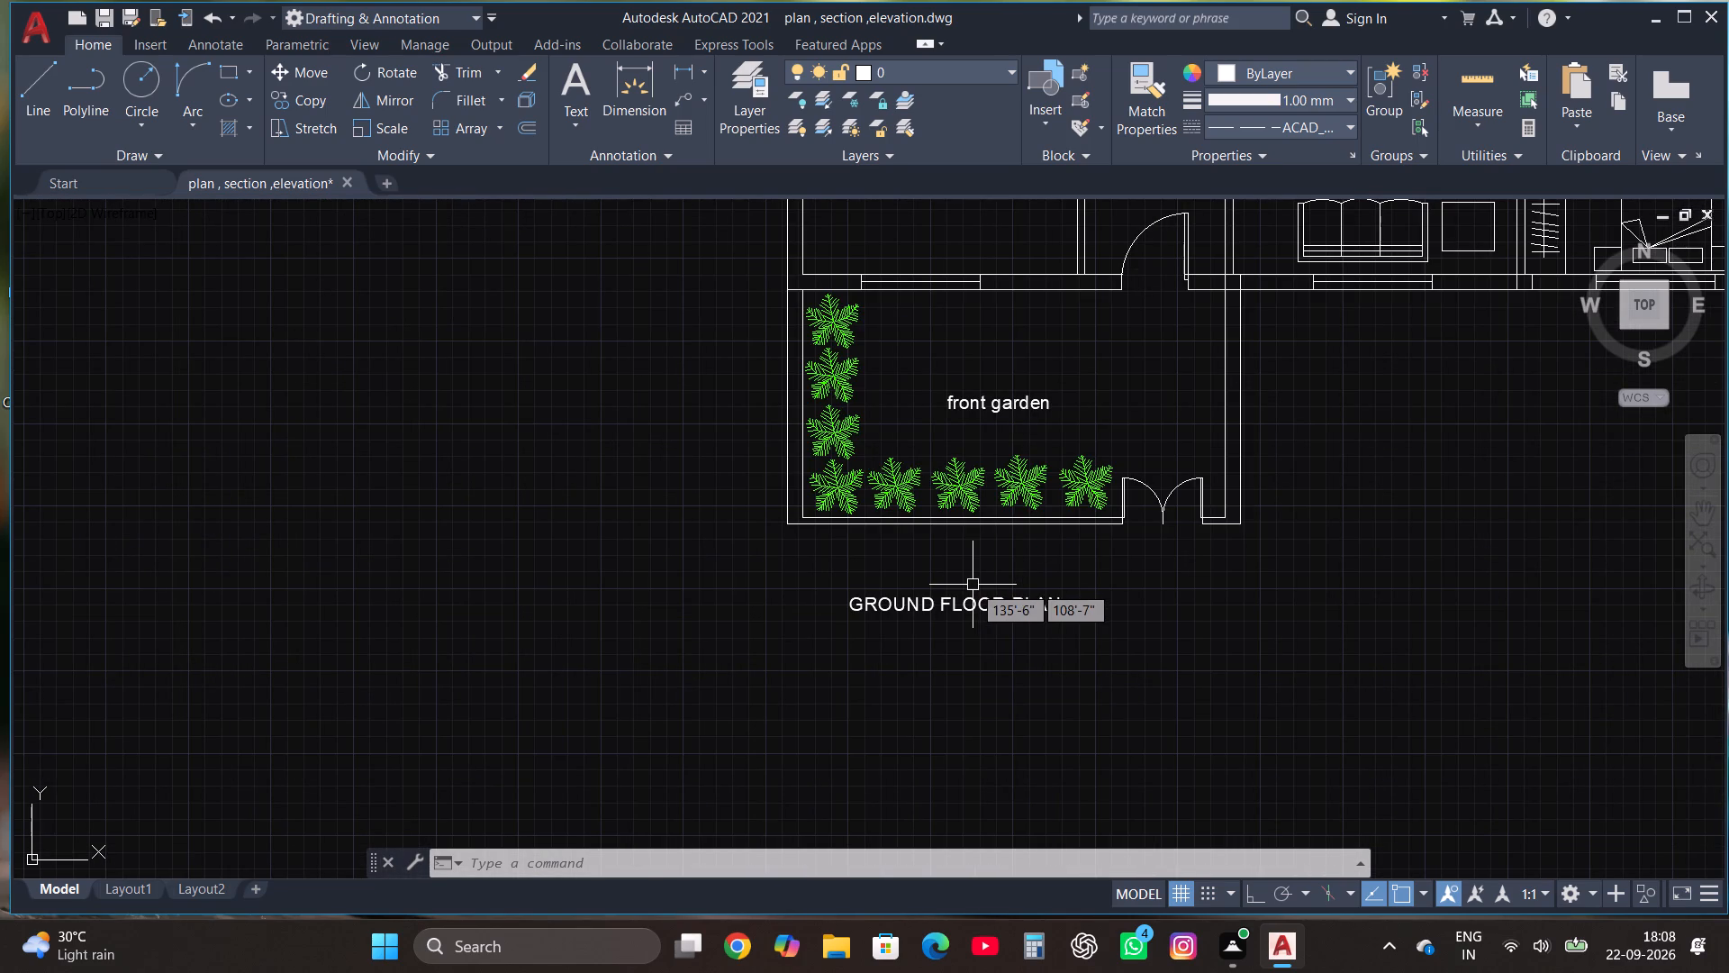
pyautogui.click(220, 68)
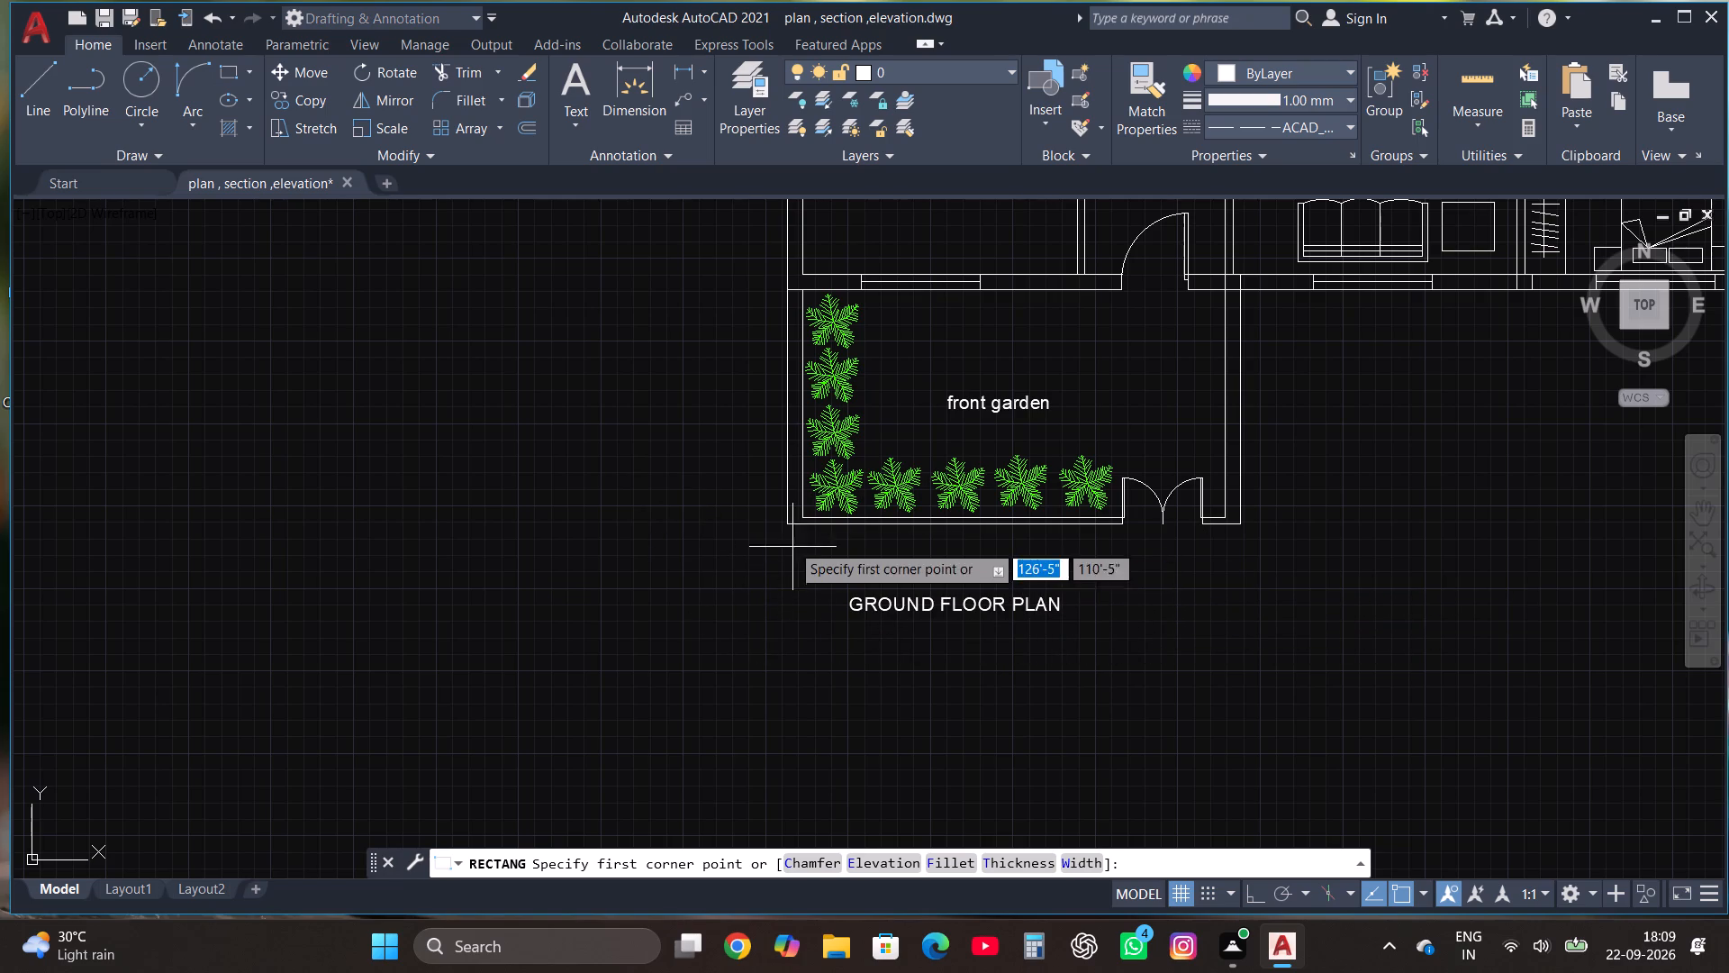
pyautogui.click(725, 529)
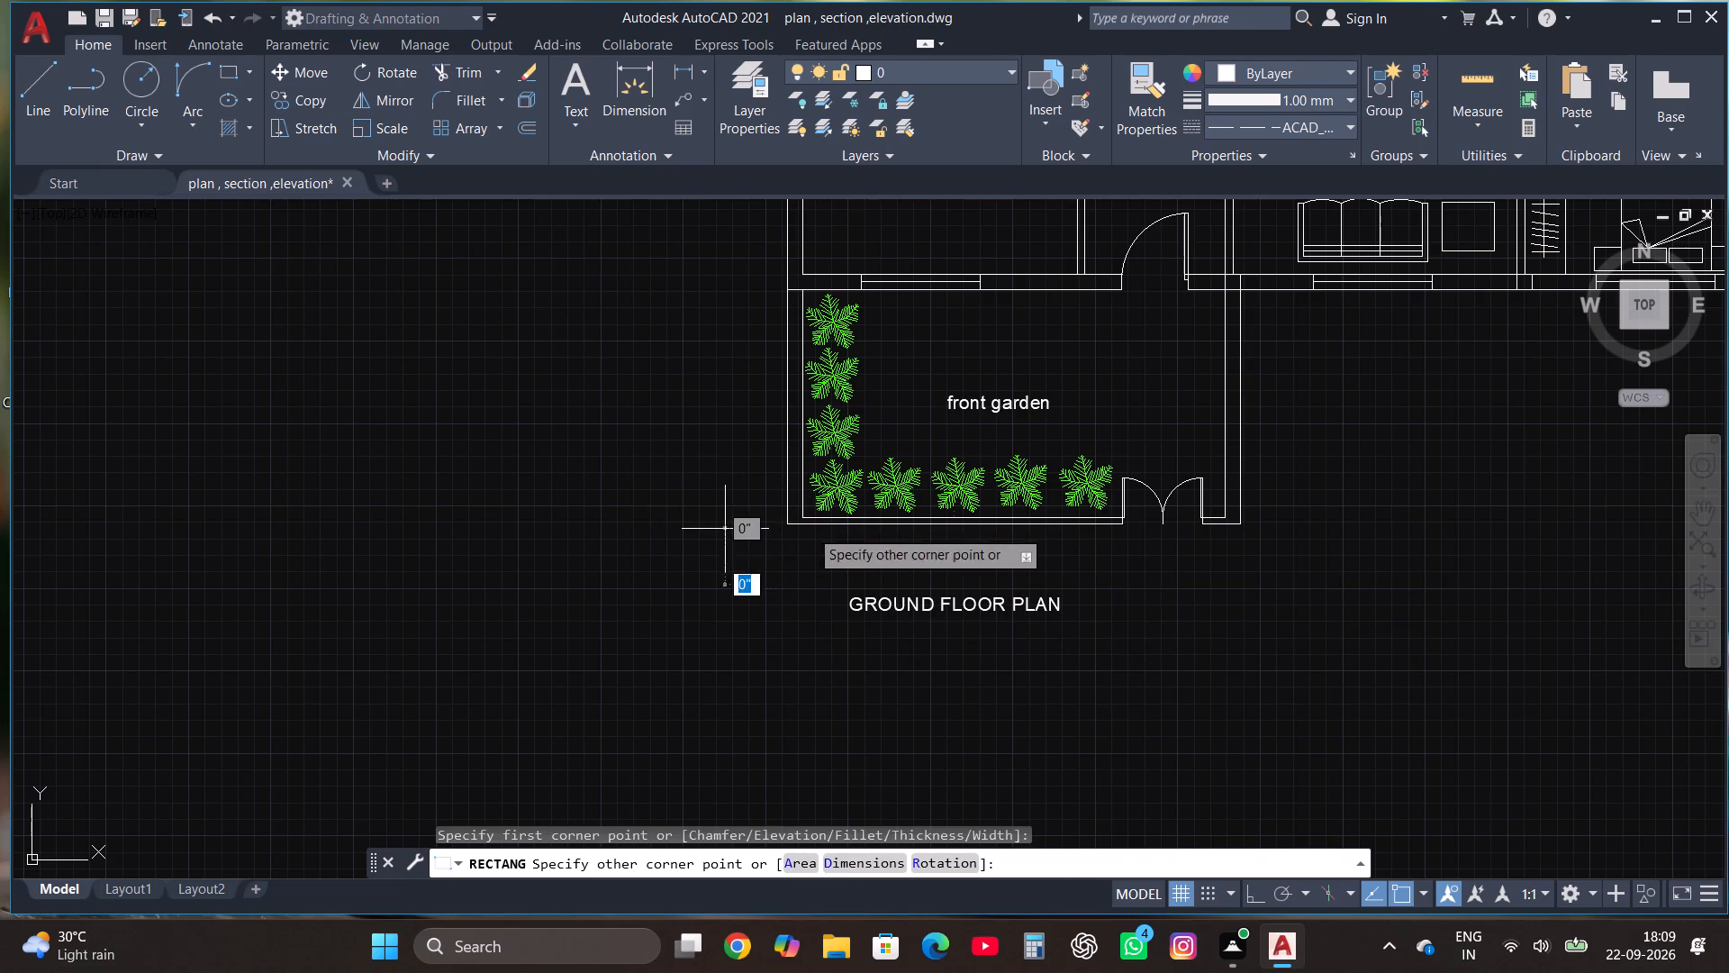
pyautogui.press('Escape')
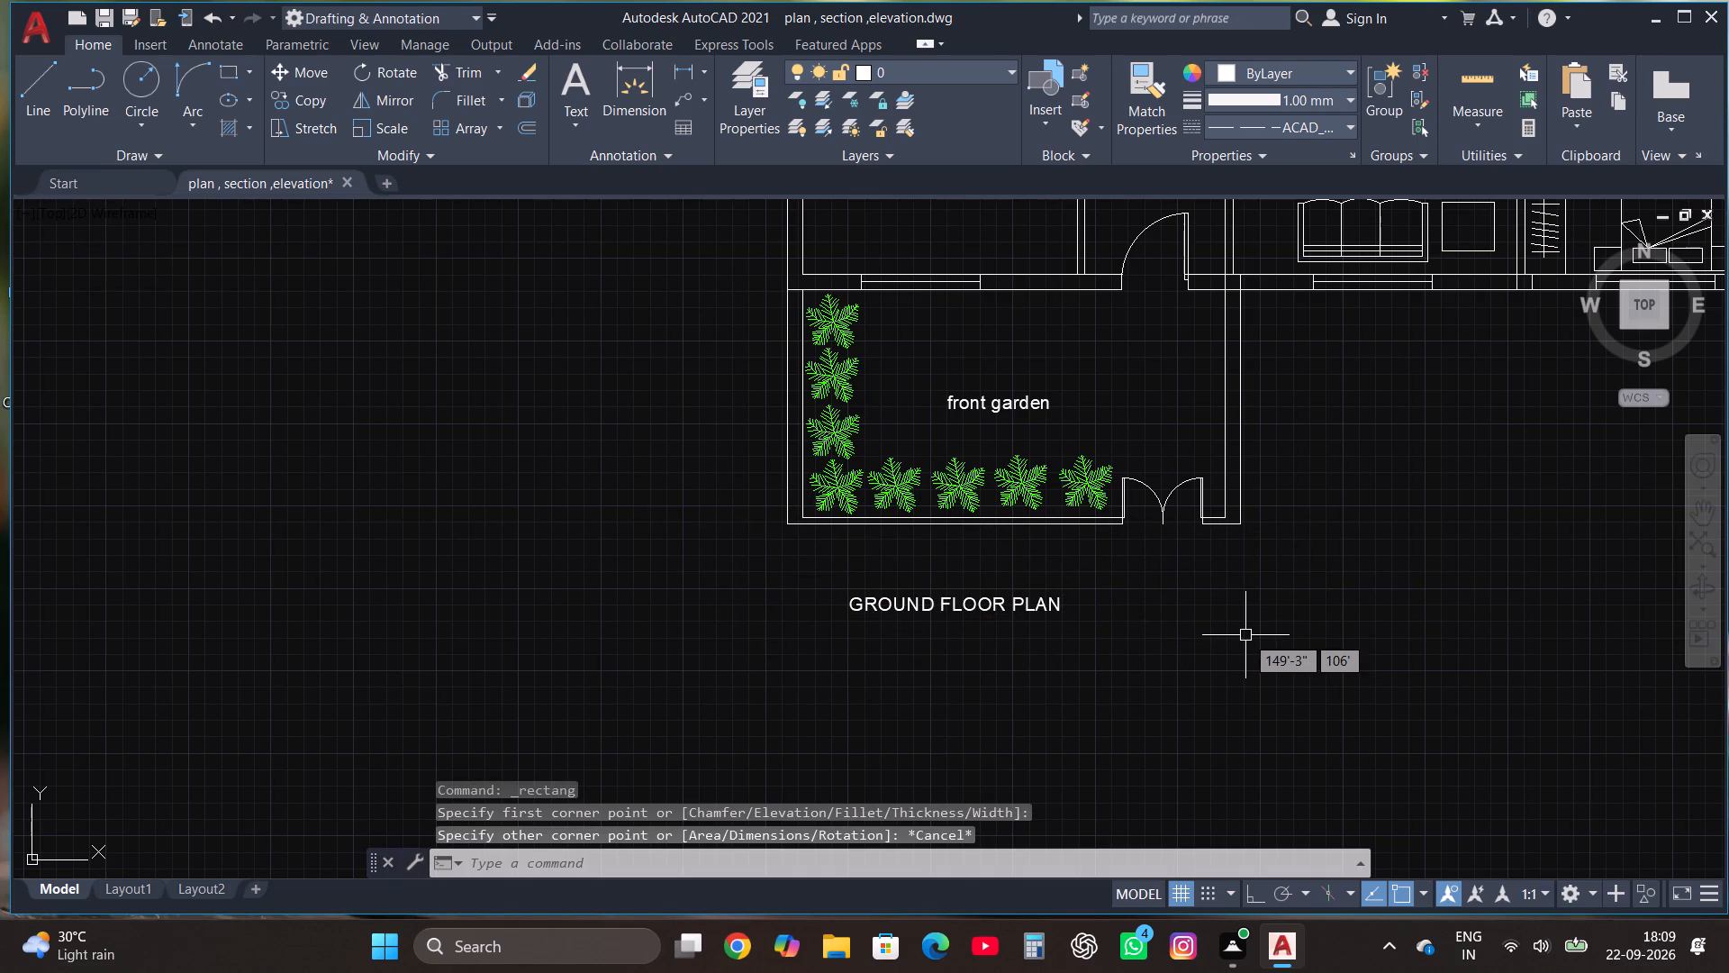
# Make ByLayer the current linetype in the Linetype Manager.
pyautogui.write('LI')
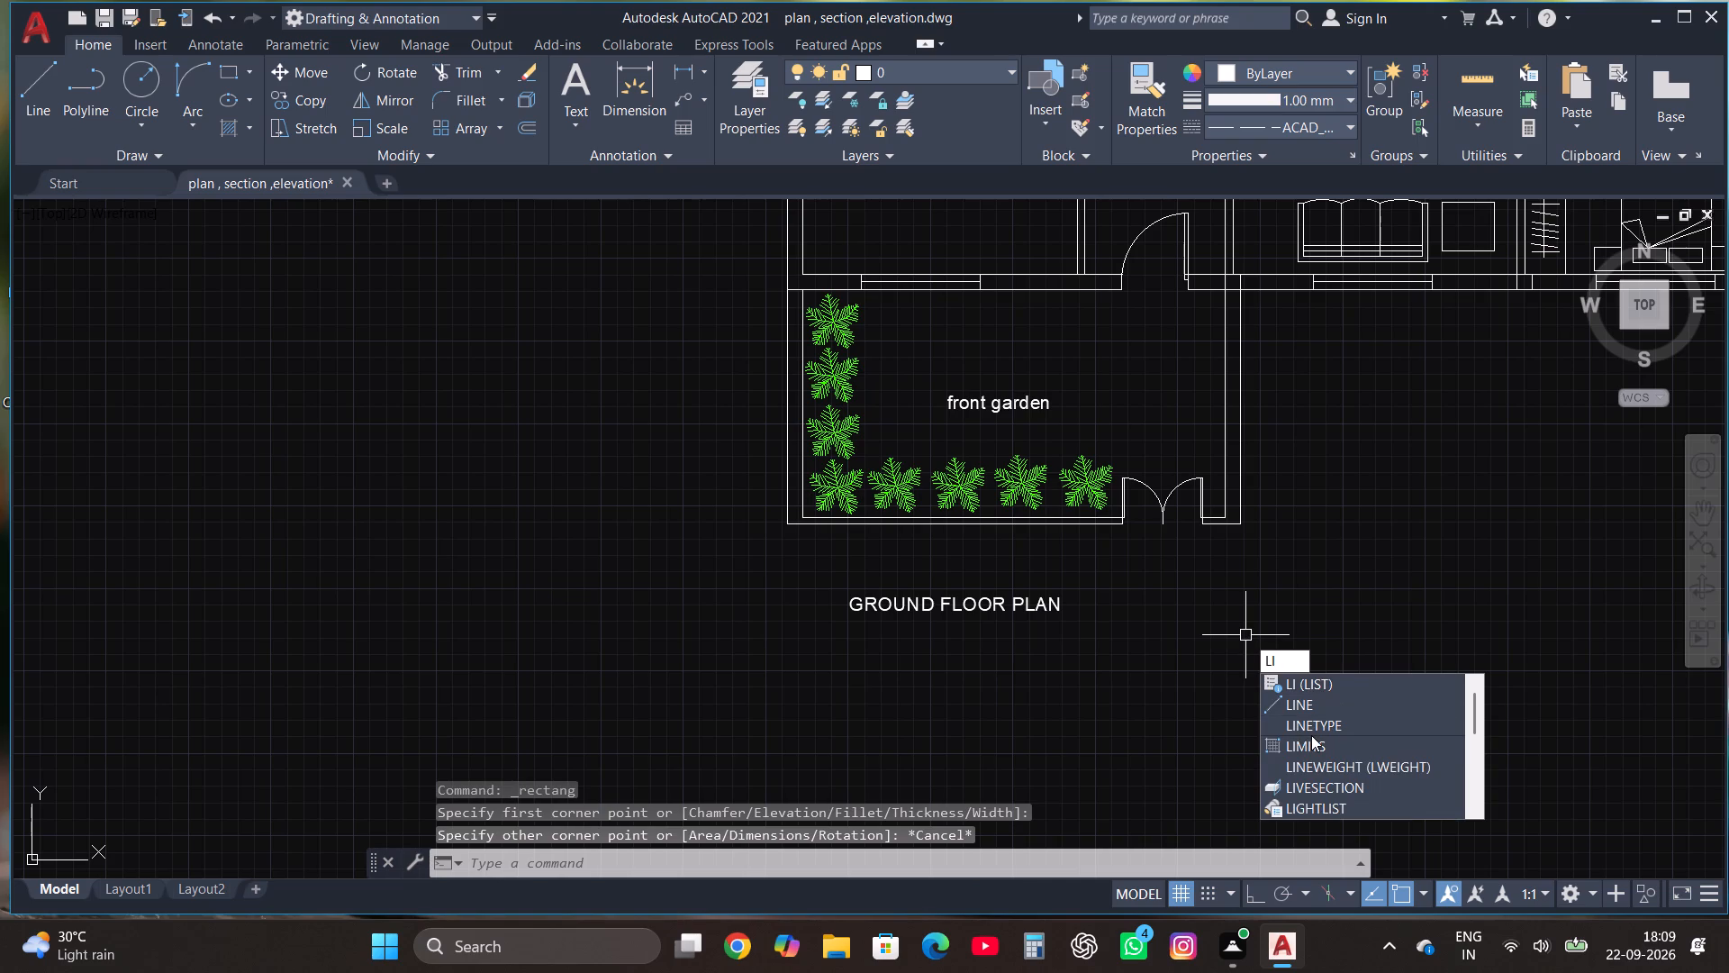
pyautogui.click(1311, 733)
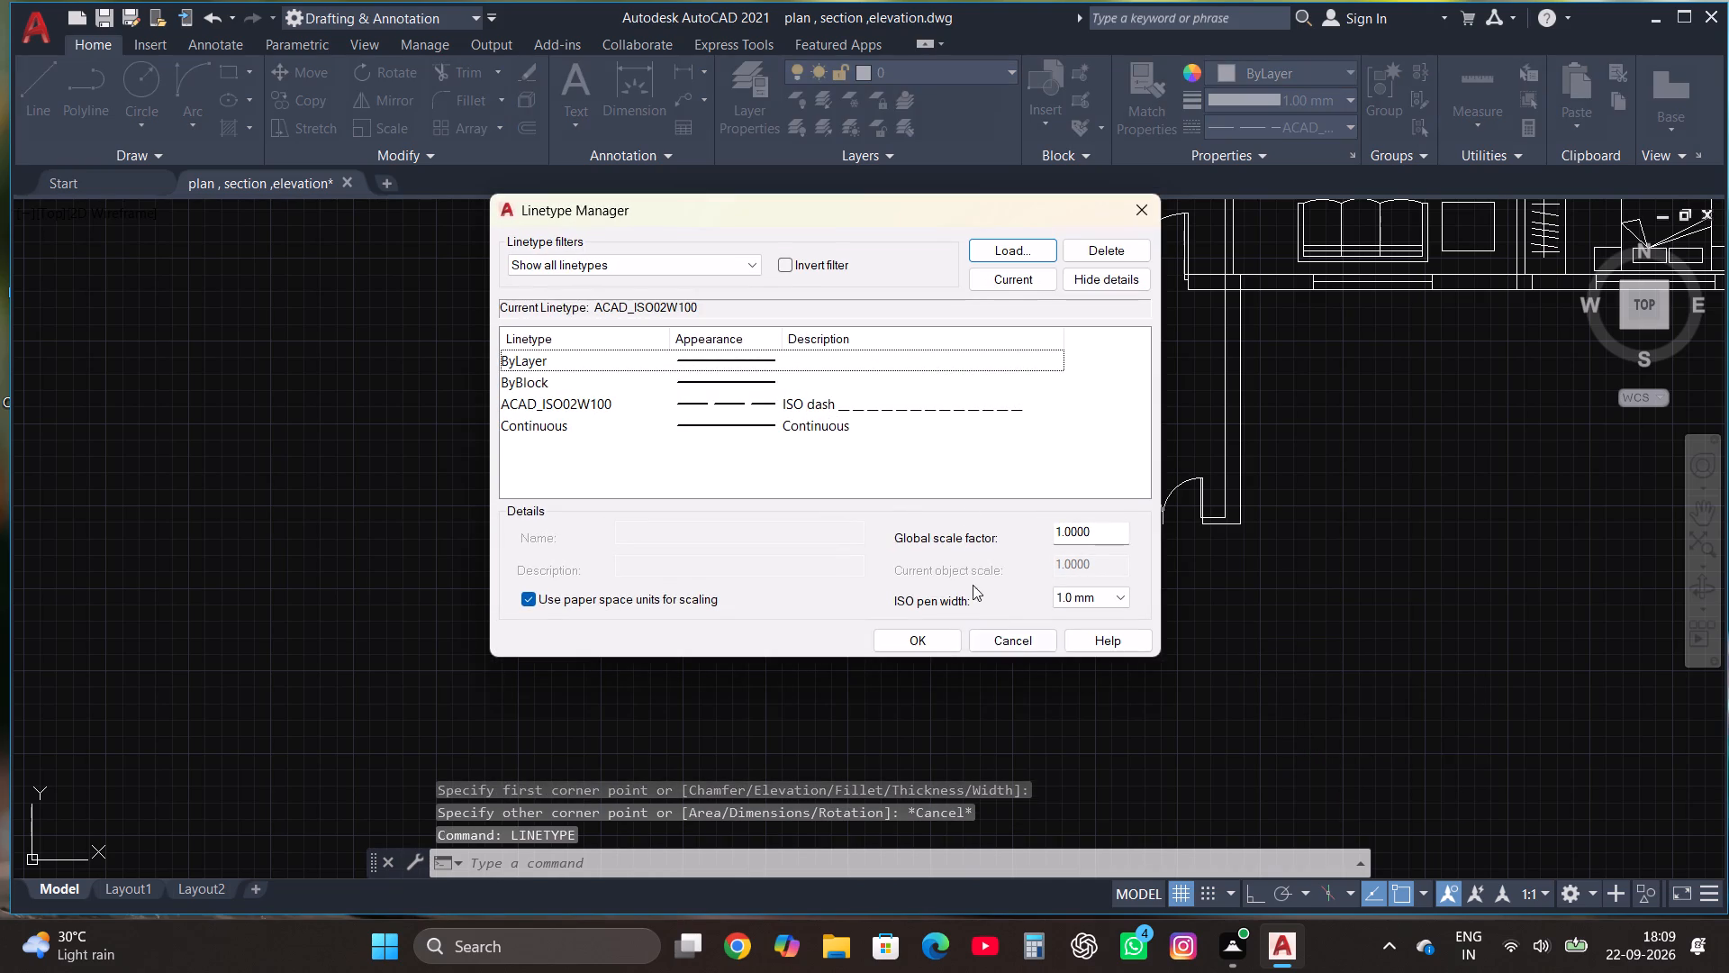
pyautogui.click(810, 366)
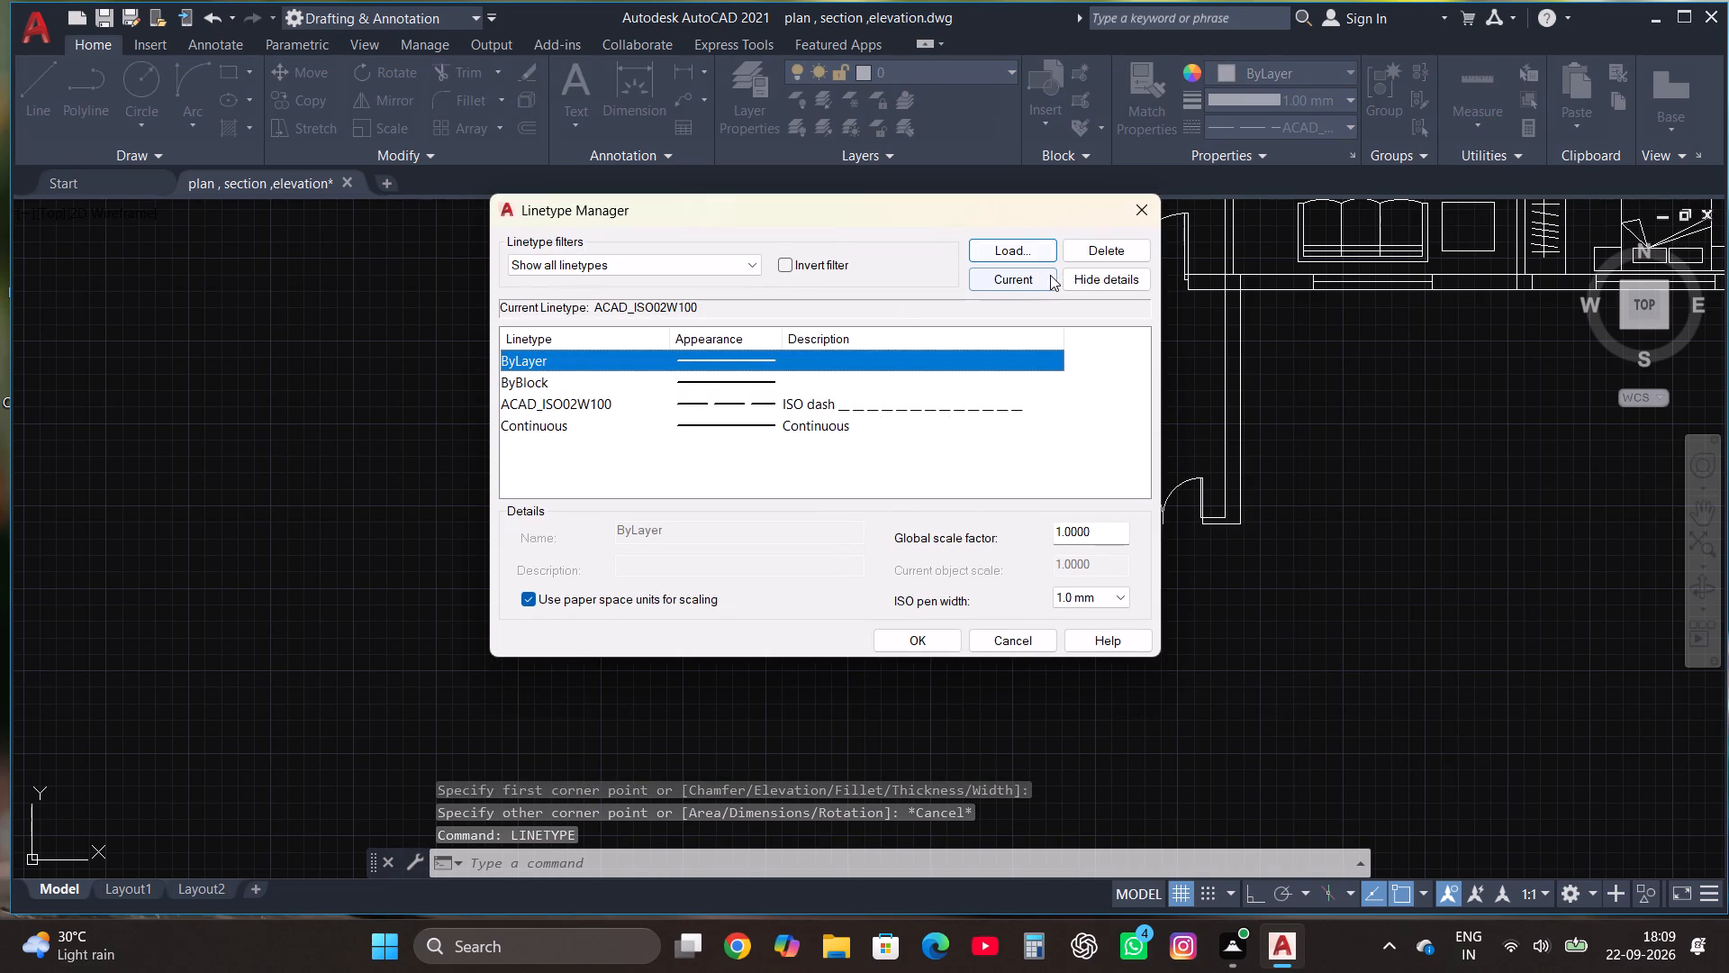
pyautogui.click(1030, 285)
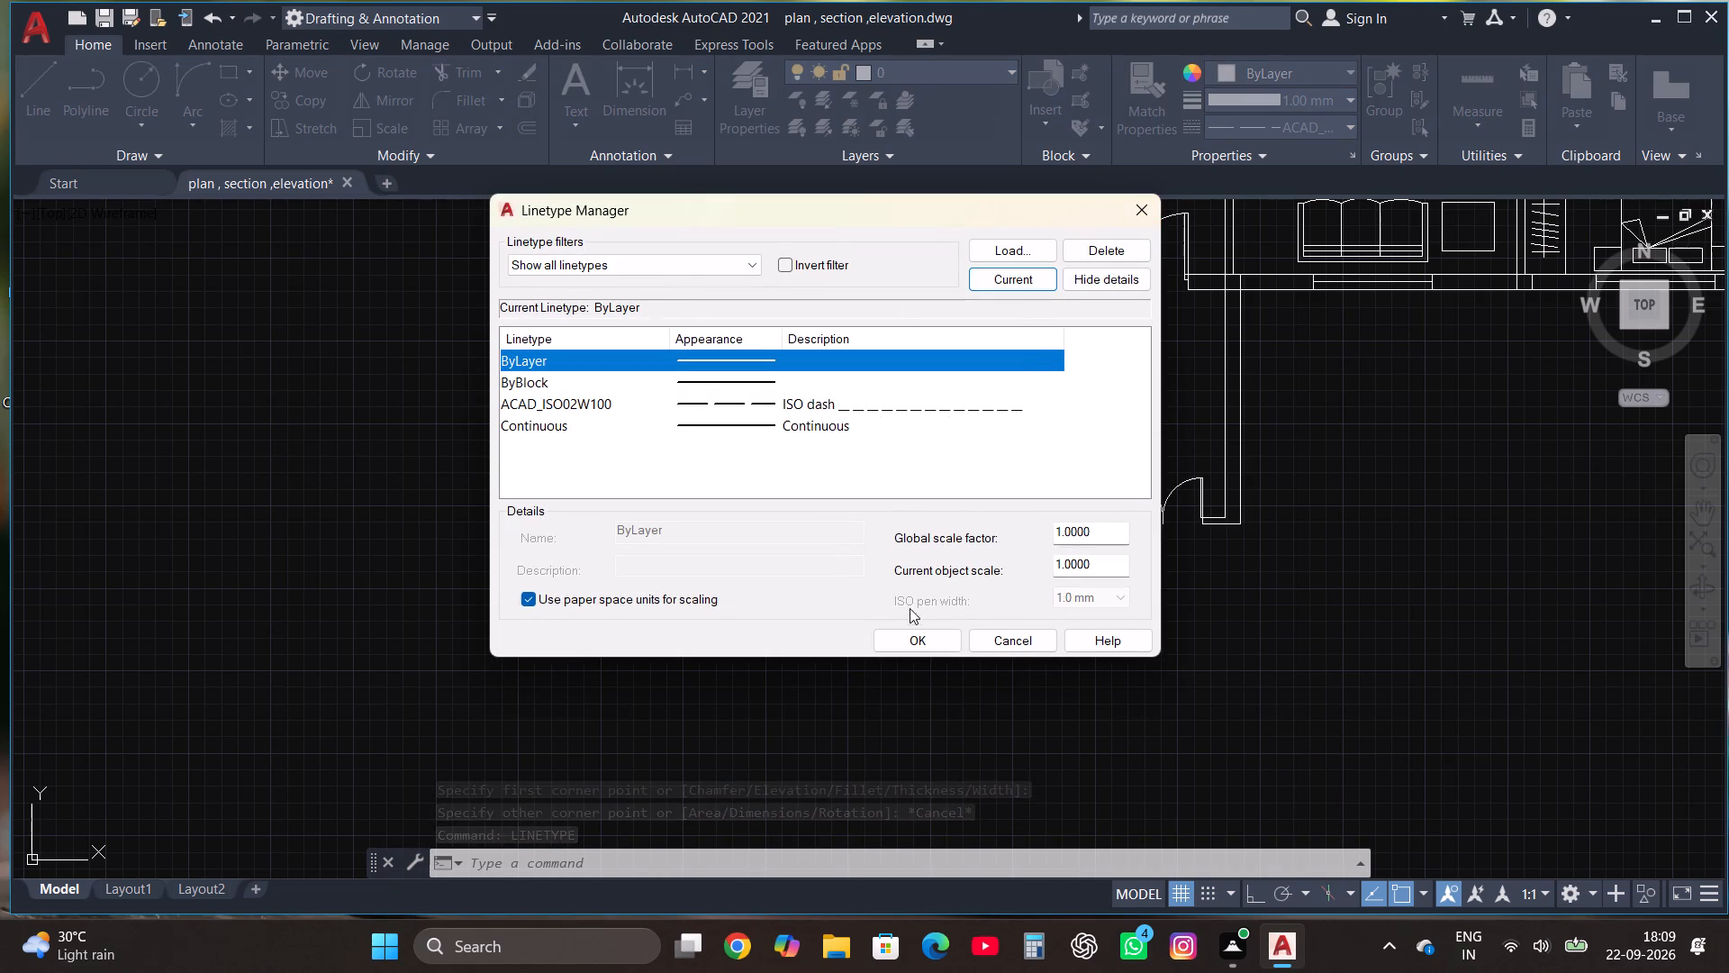
pyautogui.click(901, 641)
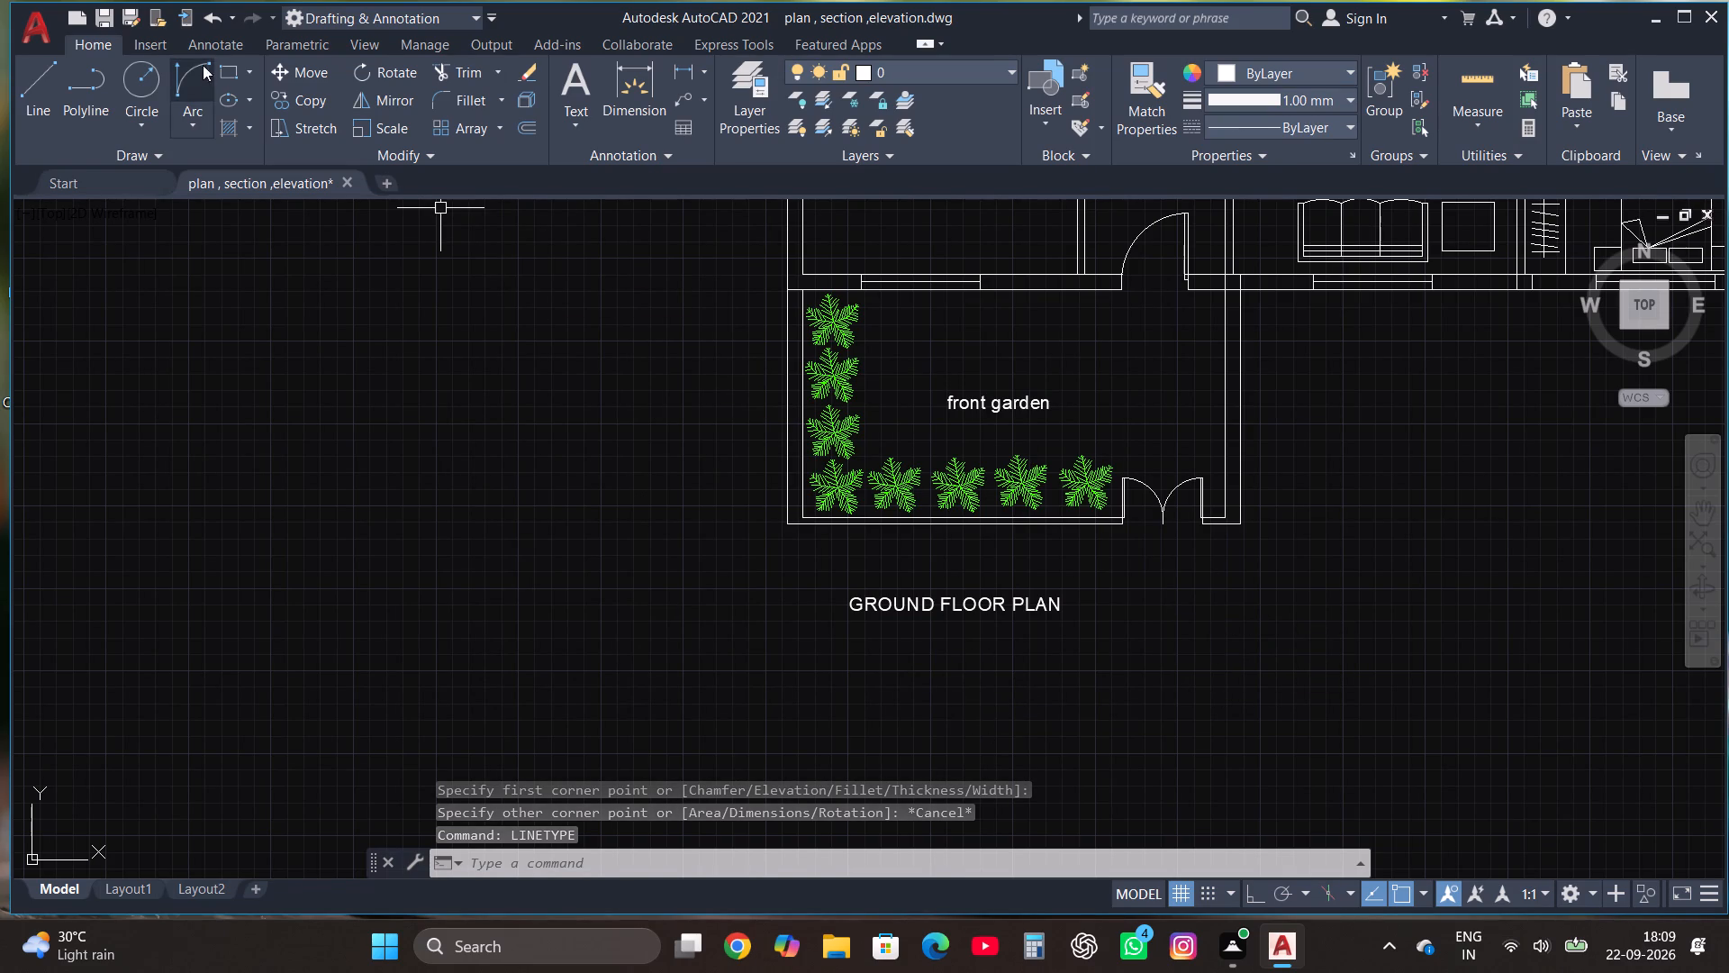
# Draw a rectangle about 28 ft long and 3 ft deep along the front garden's lower wall, extending past both ends.
pyautogui.click(227, 82)
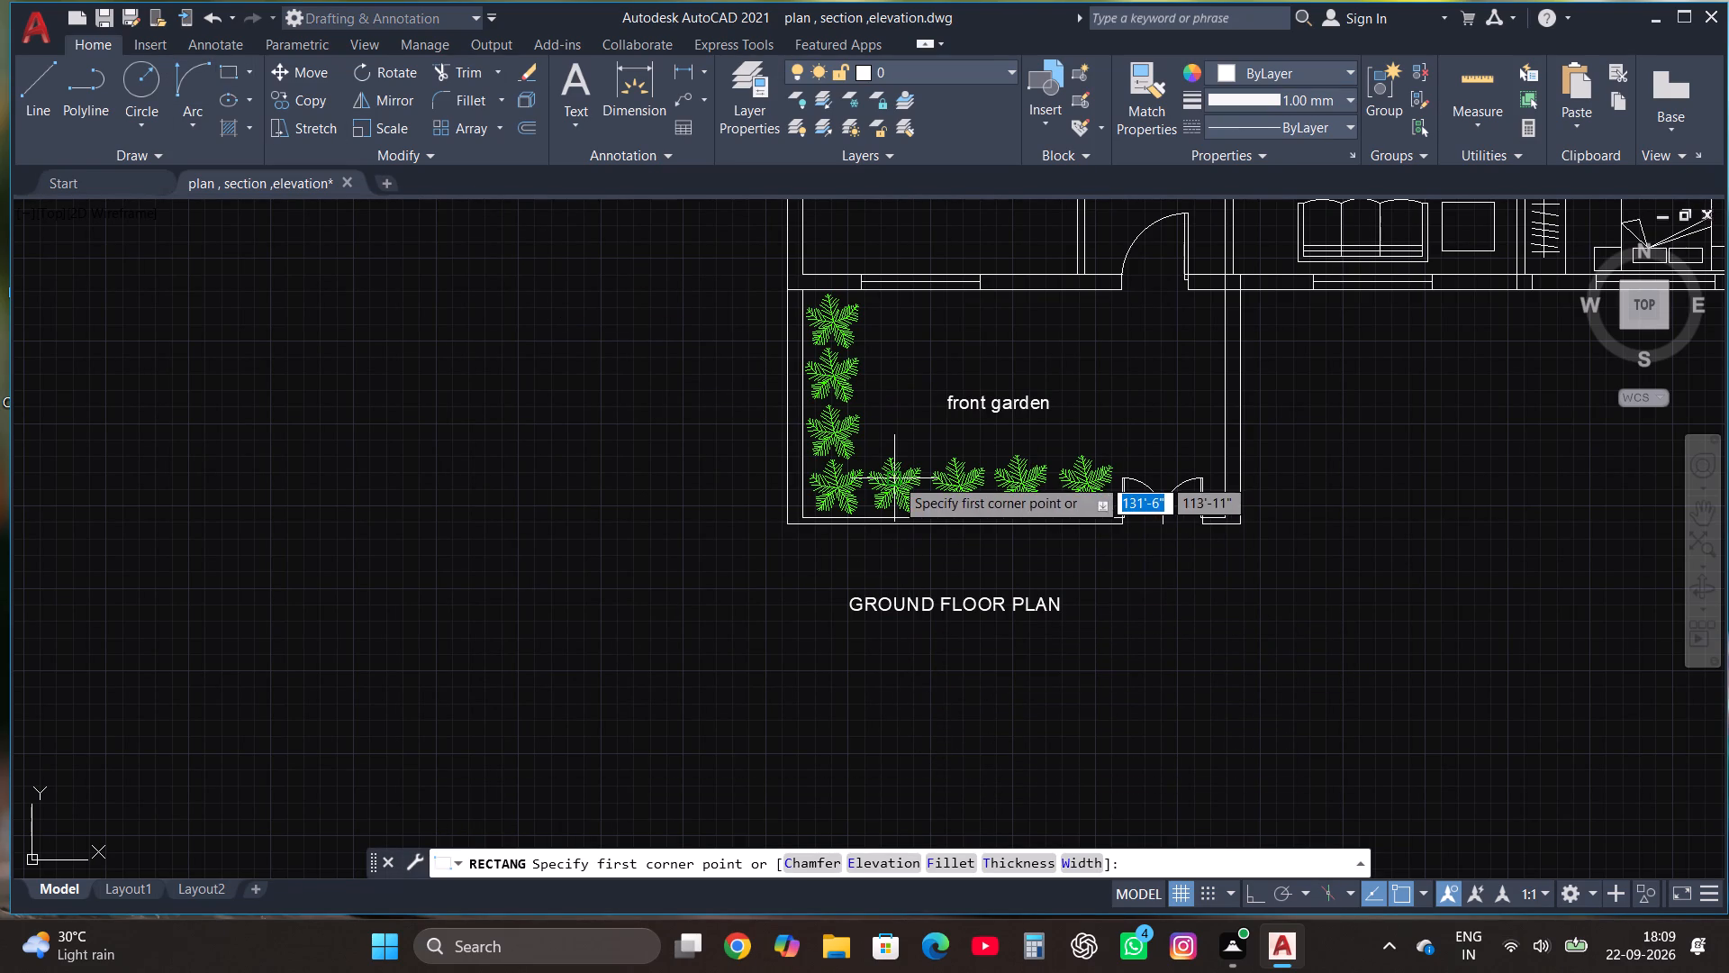
pyautogui.scroll(1, 893, 545)
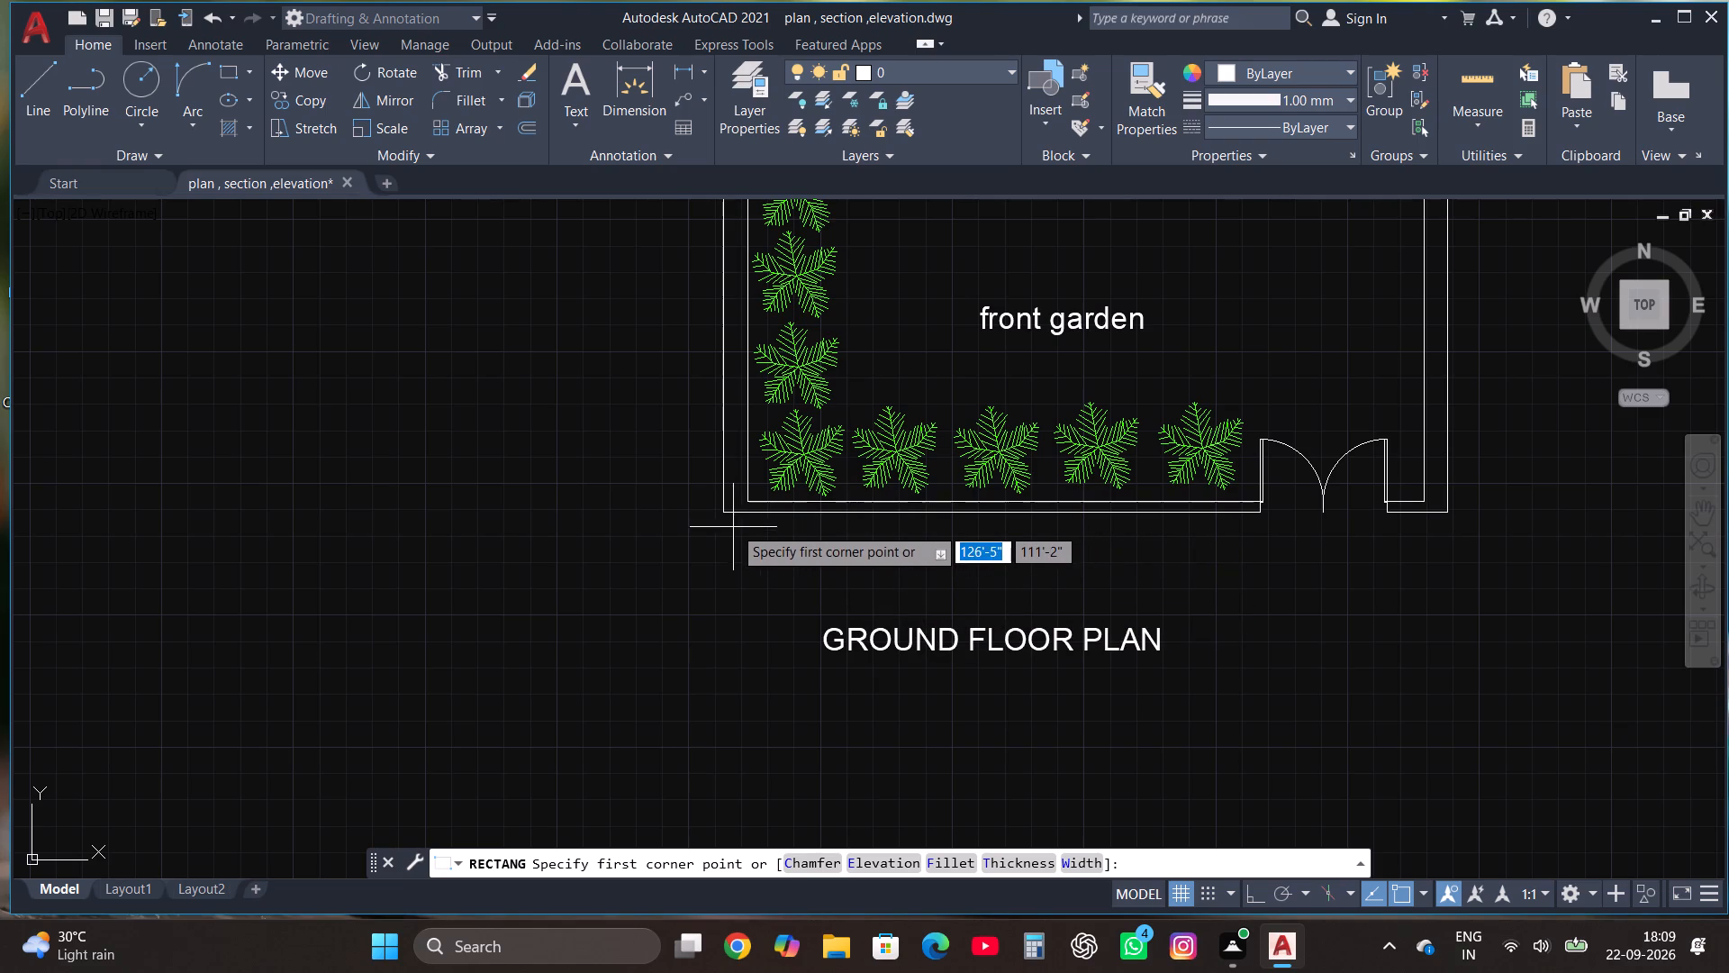
pyautogui.click(638, 513)
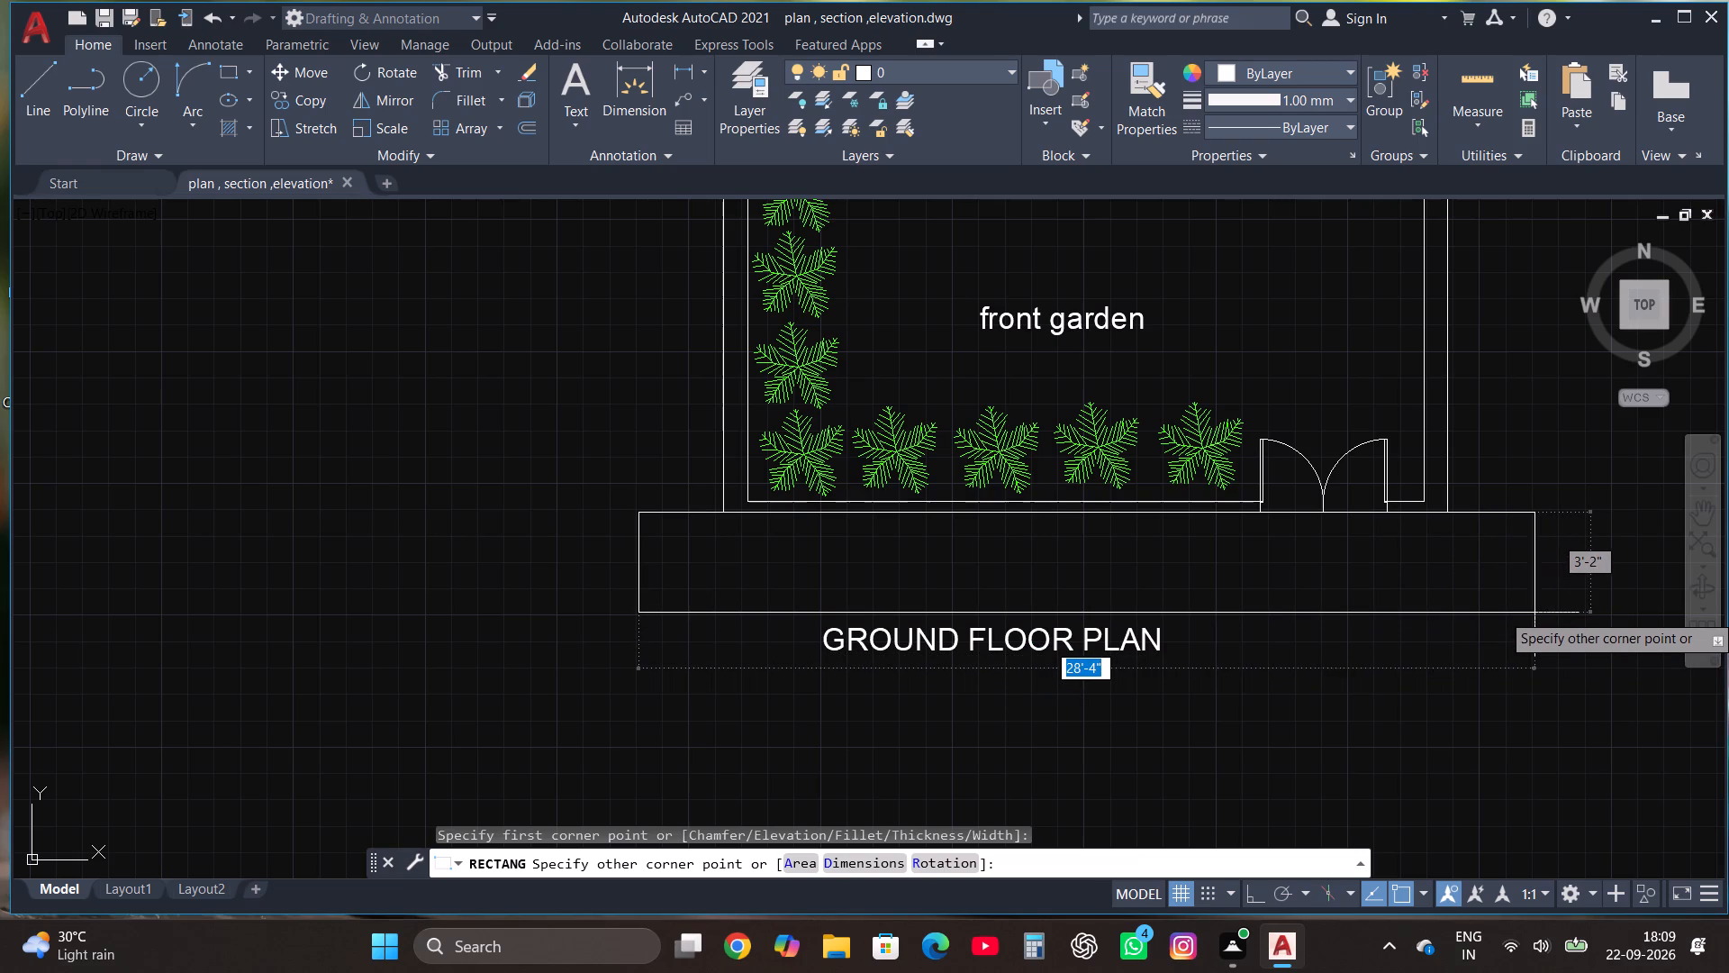
pyautogui.click(1541, 613)
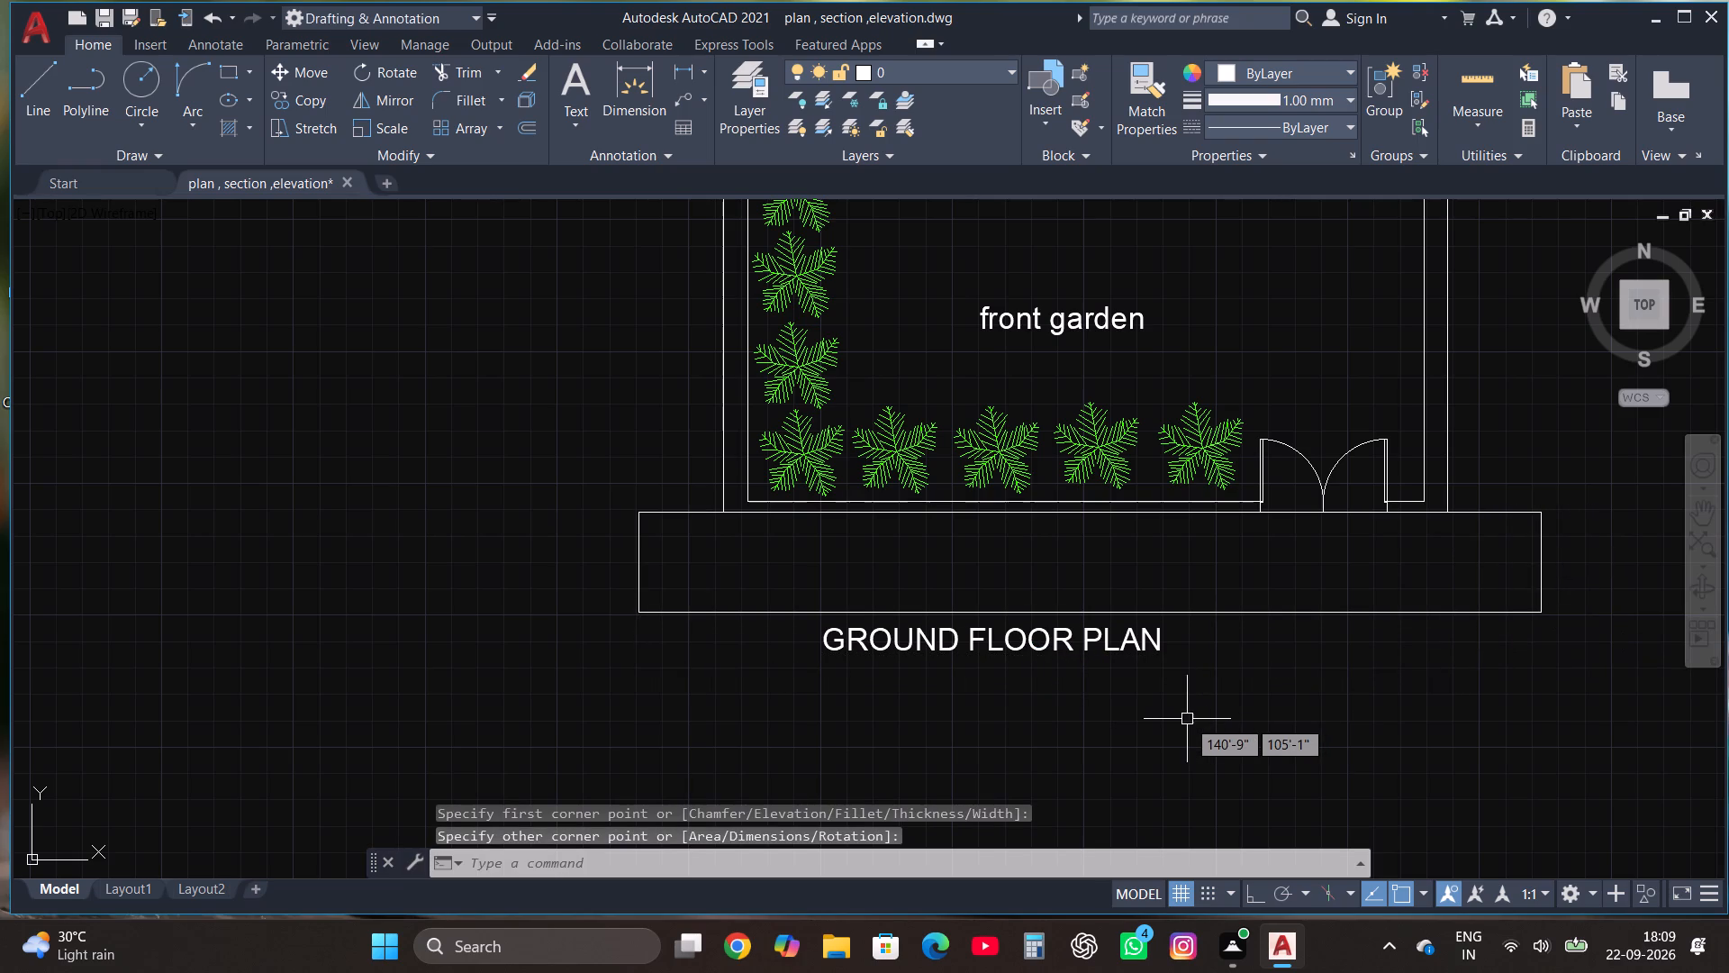
# Copy the GROUND FLOOR PLAN label into the long rectangle below the front garden.
pyautogui.scroll(-2, 1045, 681)
pyautogui.scroll(2, 1046, 650)
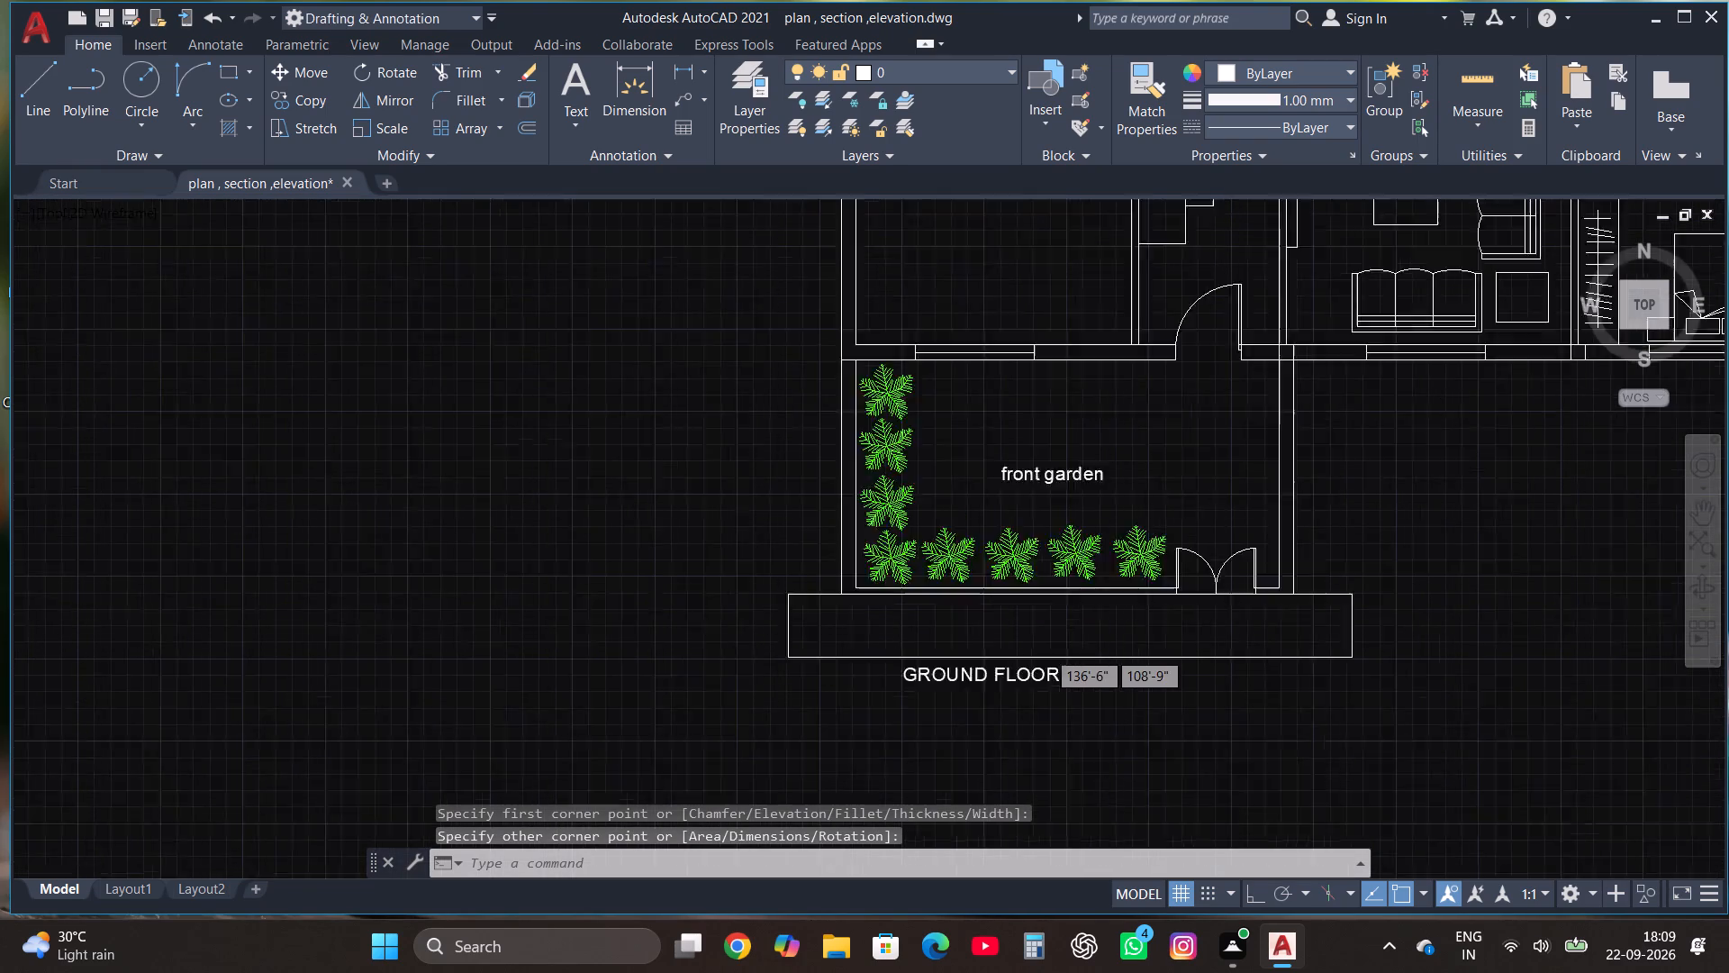
pyautogui.scroll(1, 1046, 650)
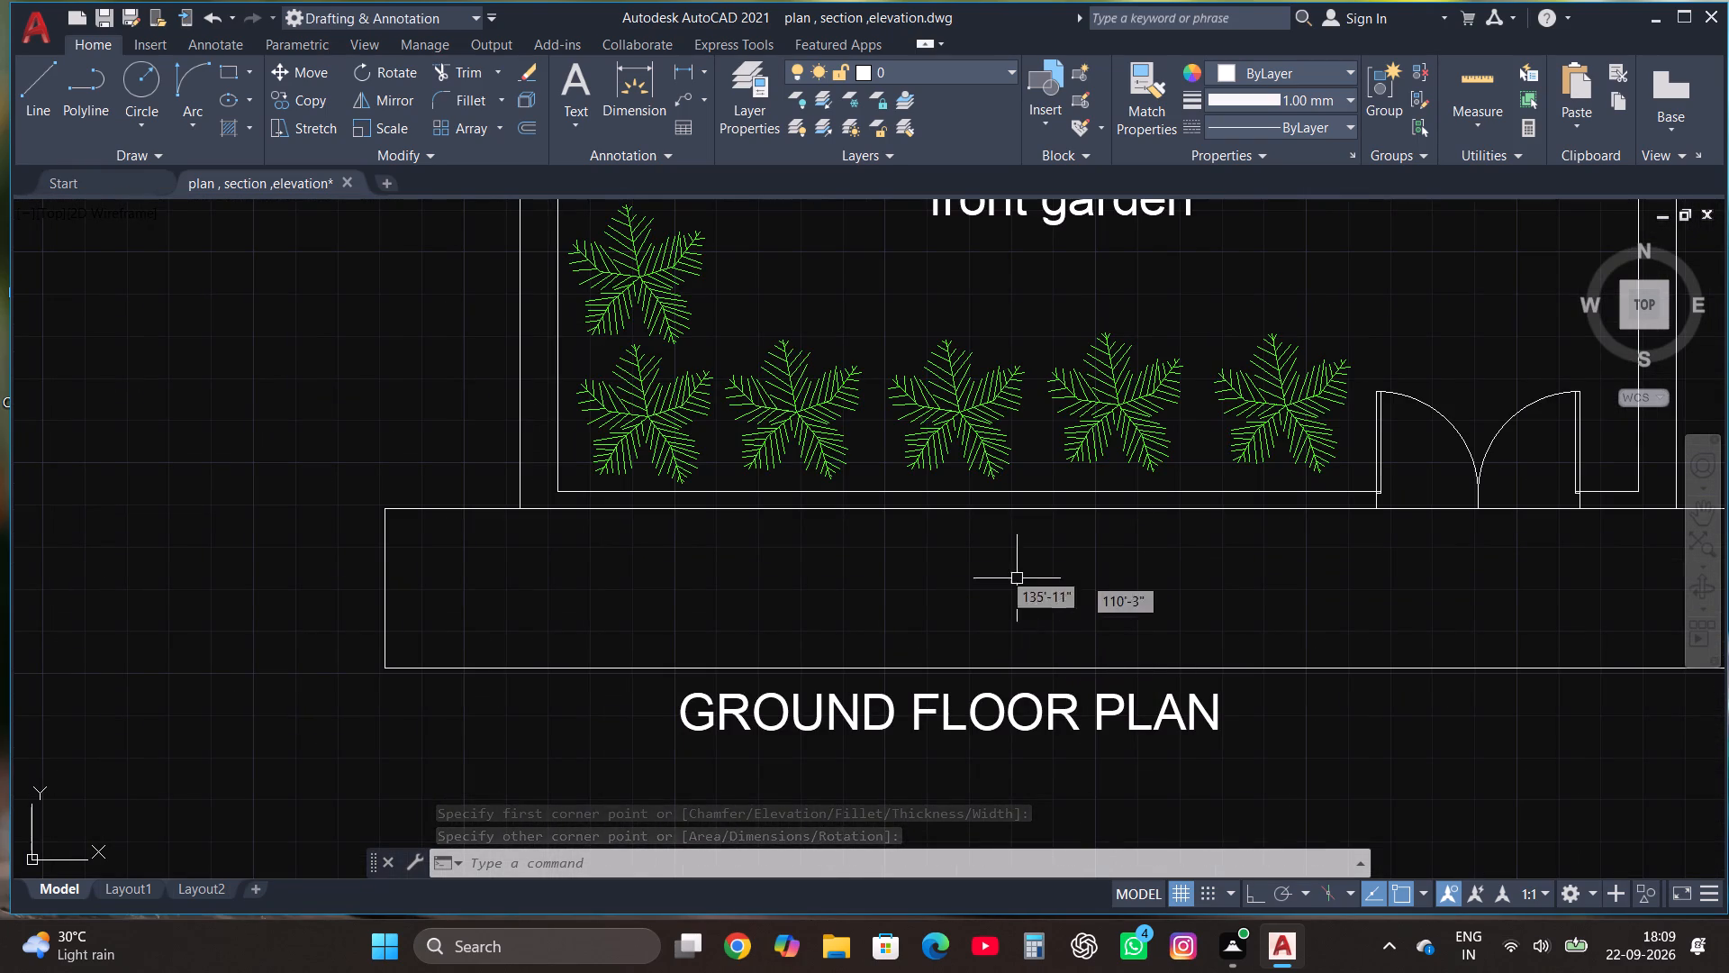
pyautogui.click(954, 735)
pyautogui.click(891, 695)
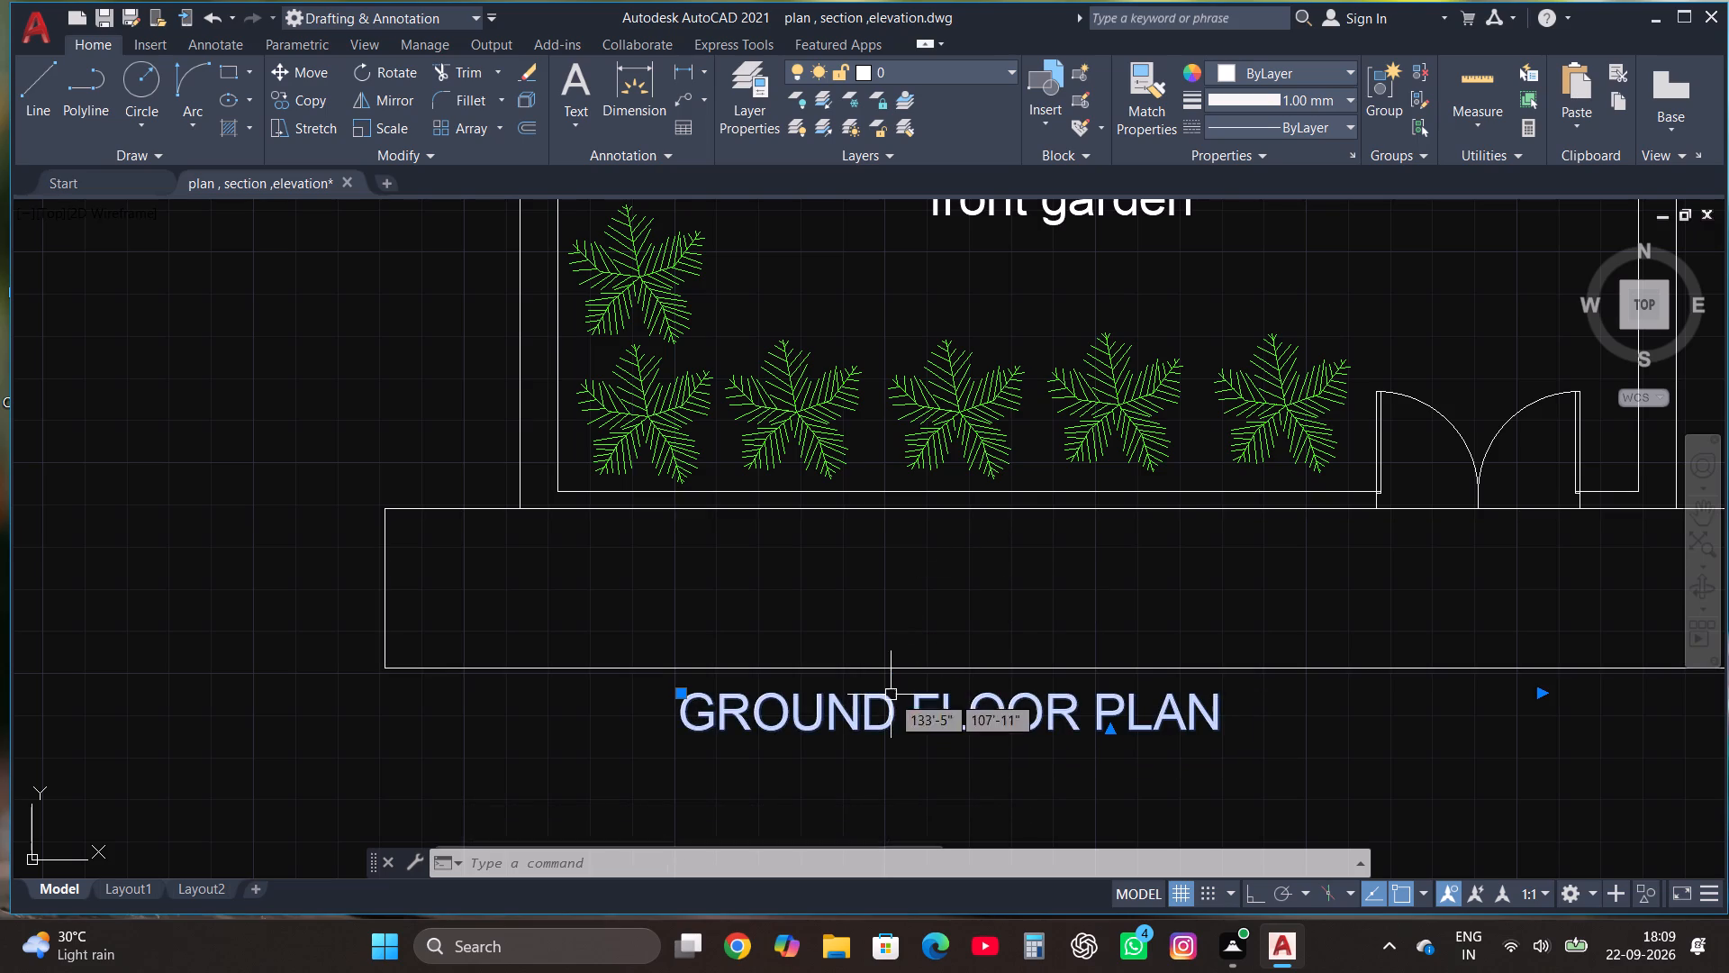
pyautogui.click(317, 105)
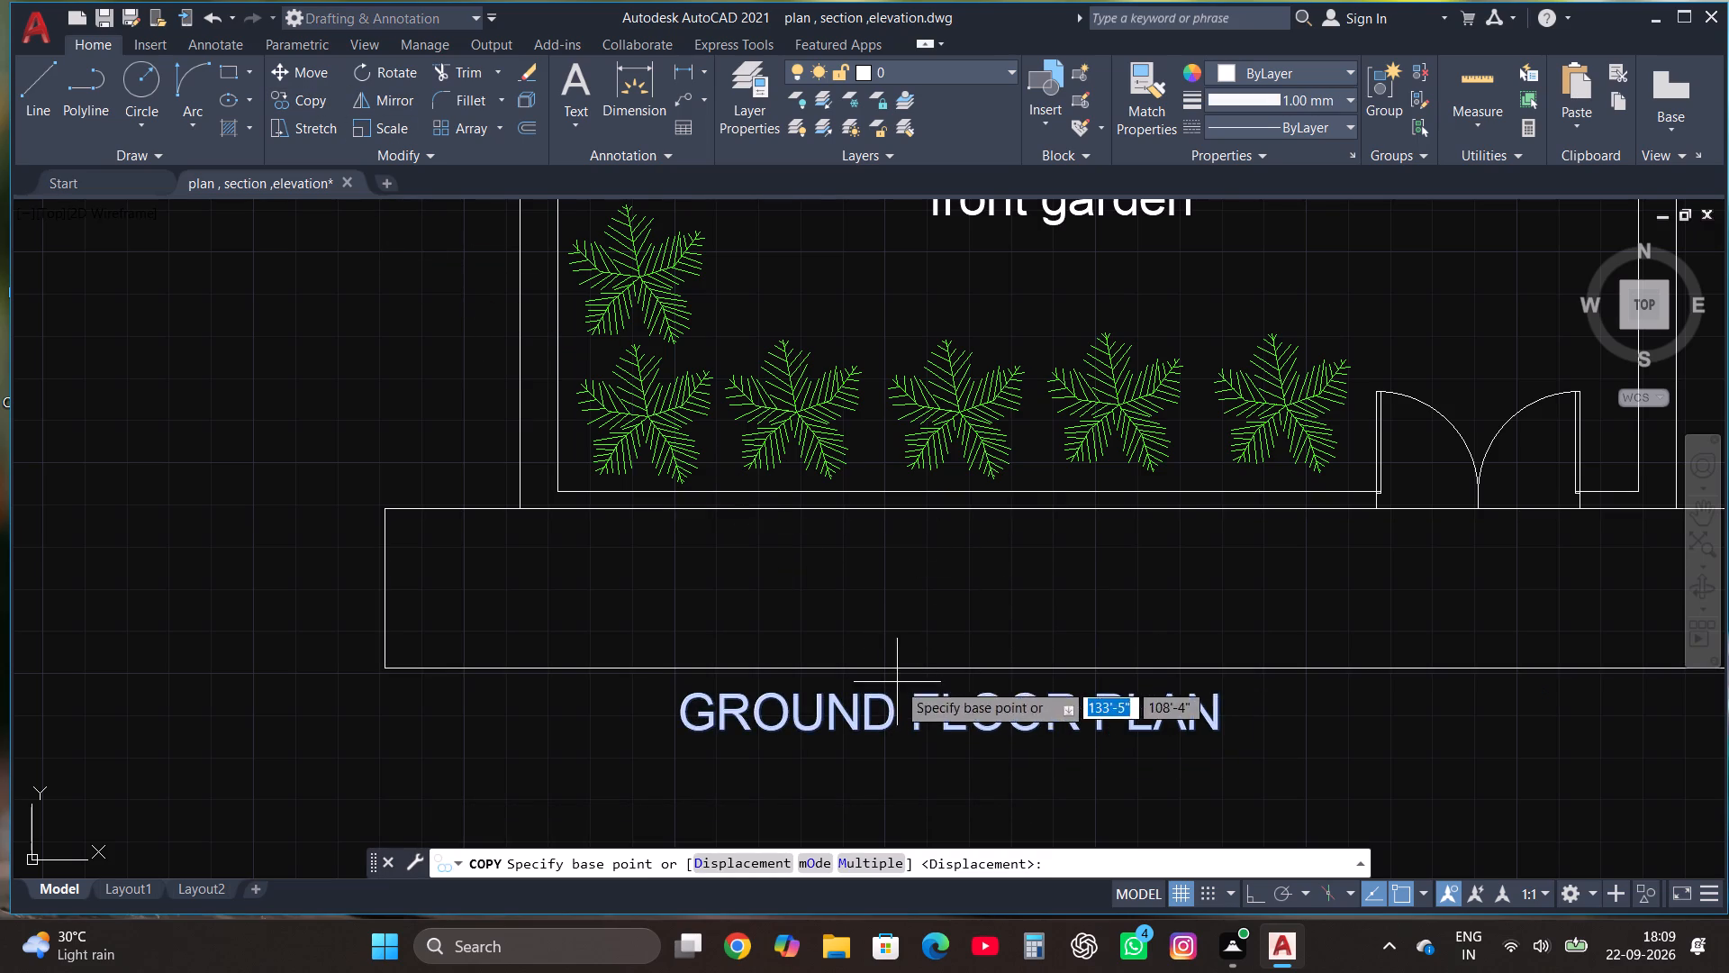
pyautogui.click(914, 706)
pyautogui.doubleClick(991, 584)
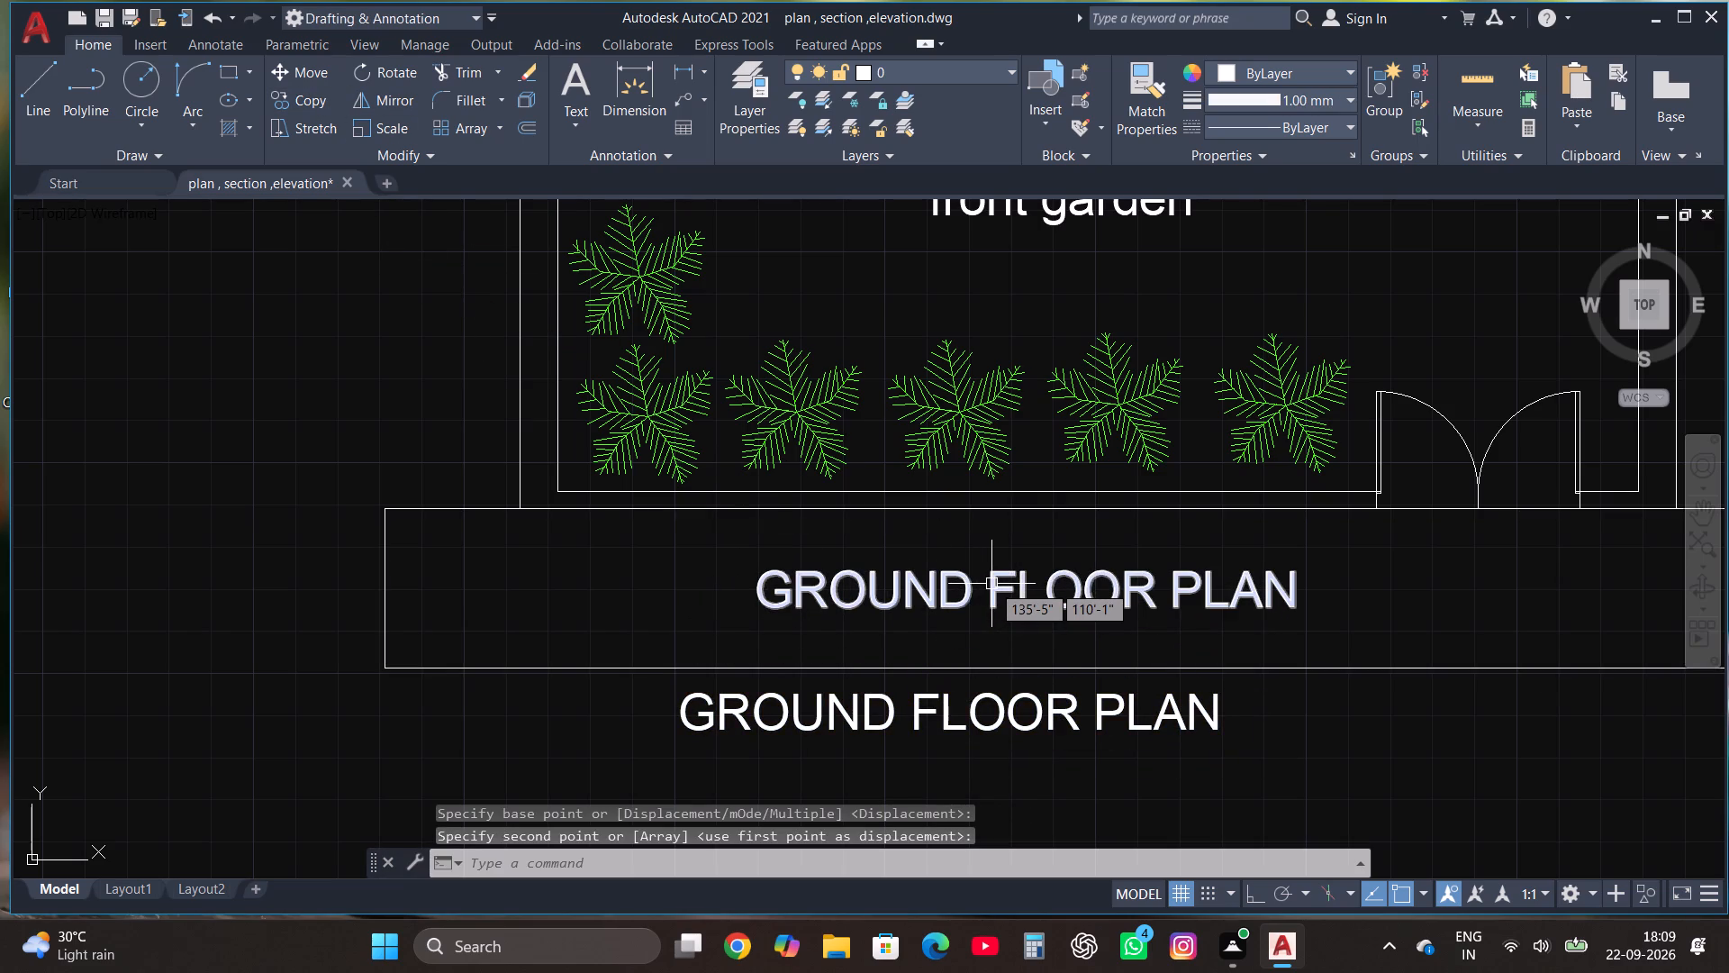
# Change the copied GROUND FLOOR PLAN label inside the long rectangle to read STREET.
pyautogui.rightClick(991, 584)
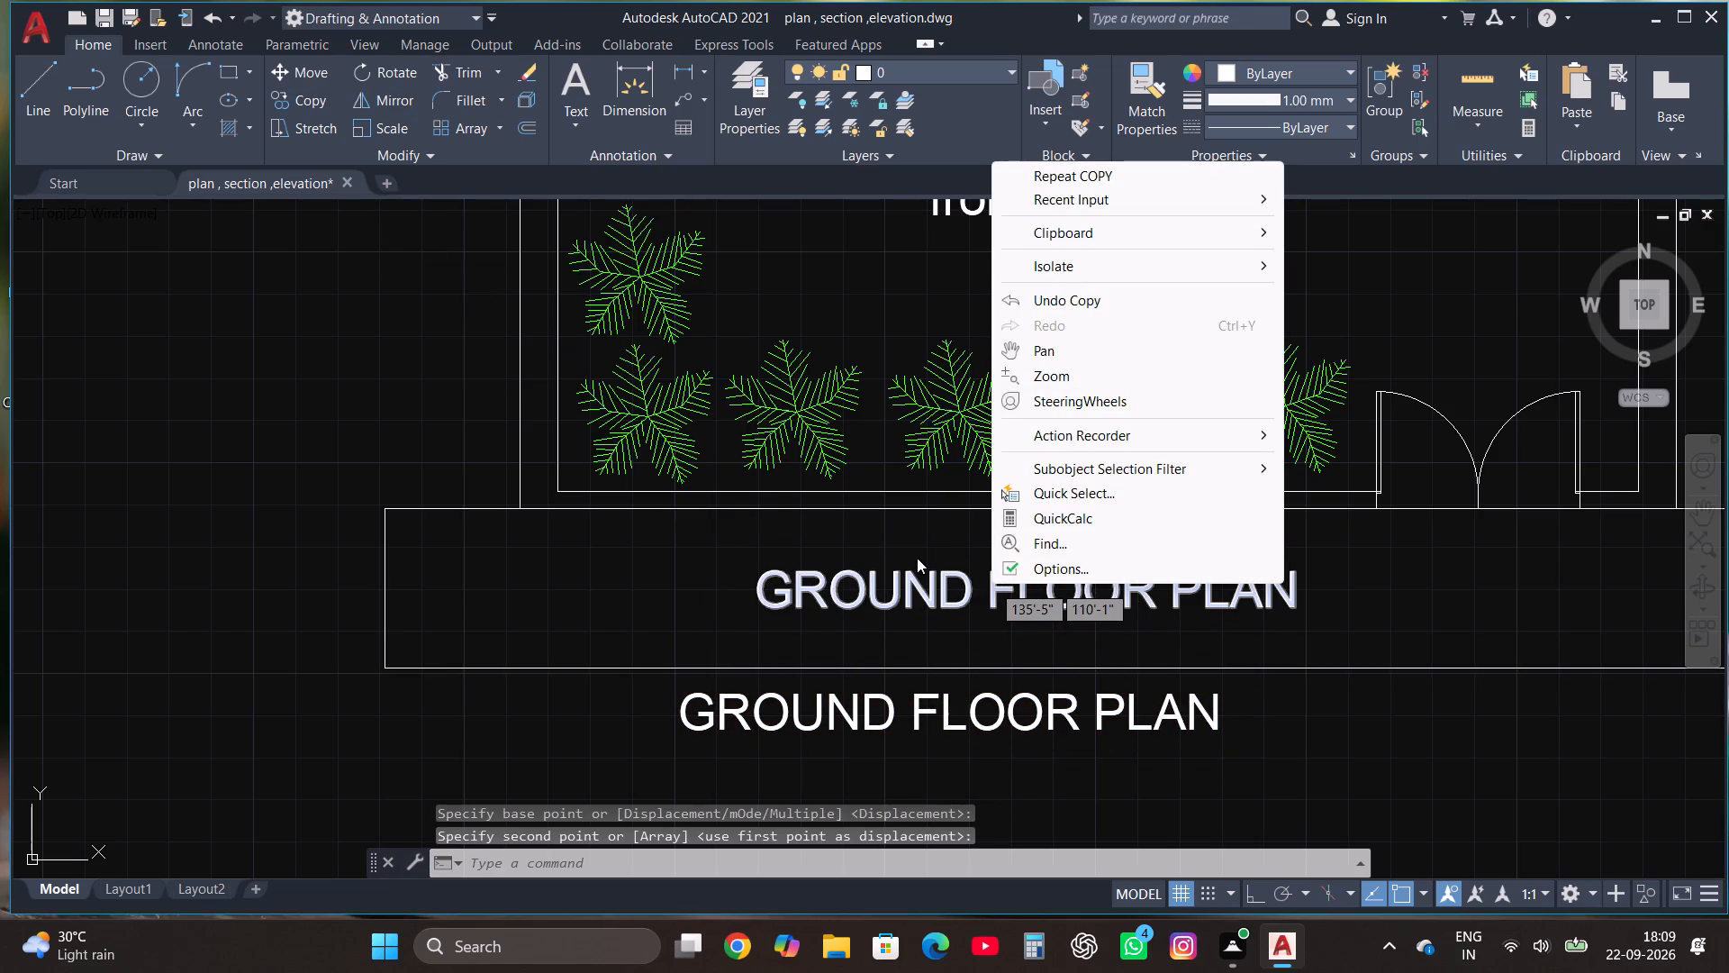
pyautogui.click(868, 628)
pyautogui.click(885, 584)
pyautogui.click(887, 595)
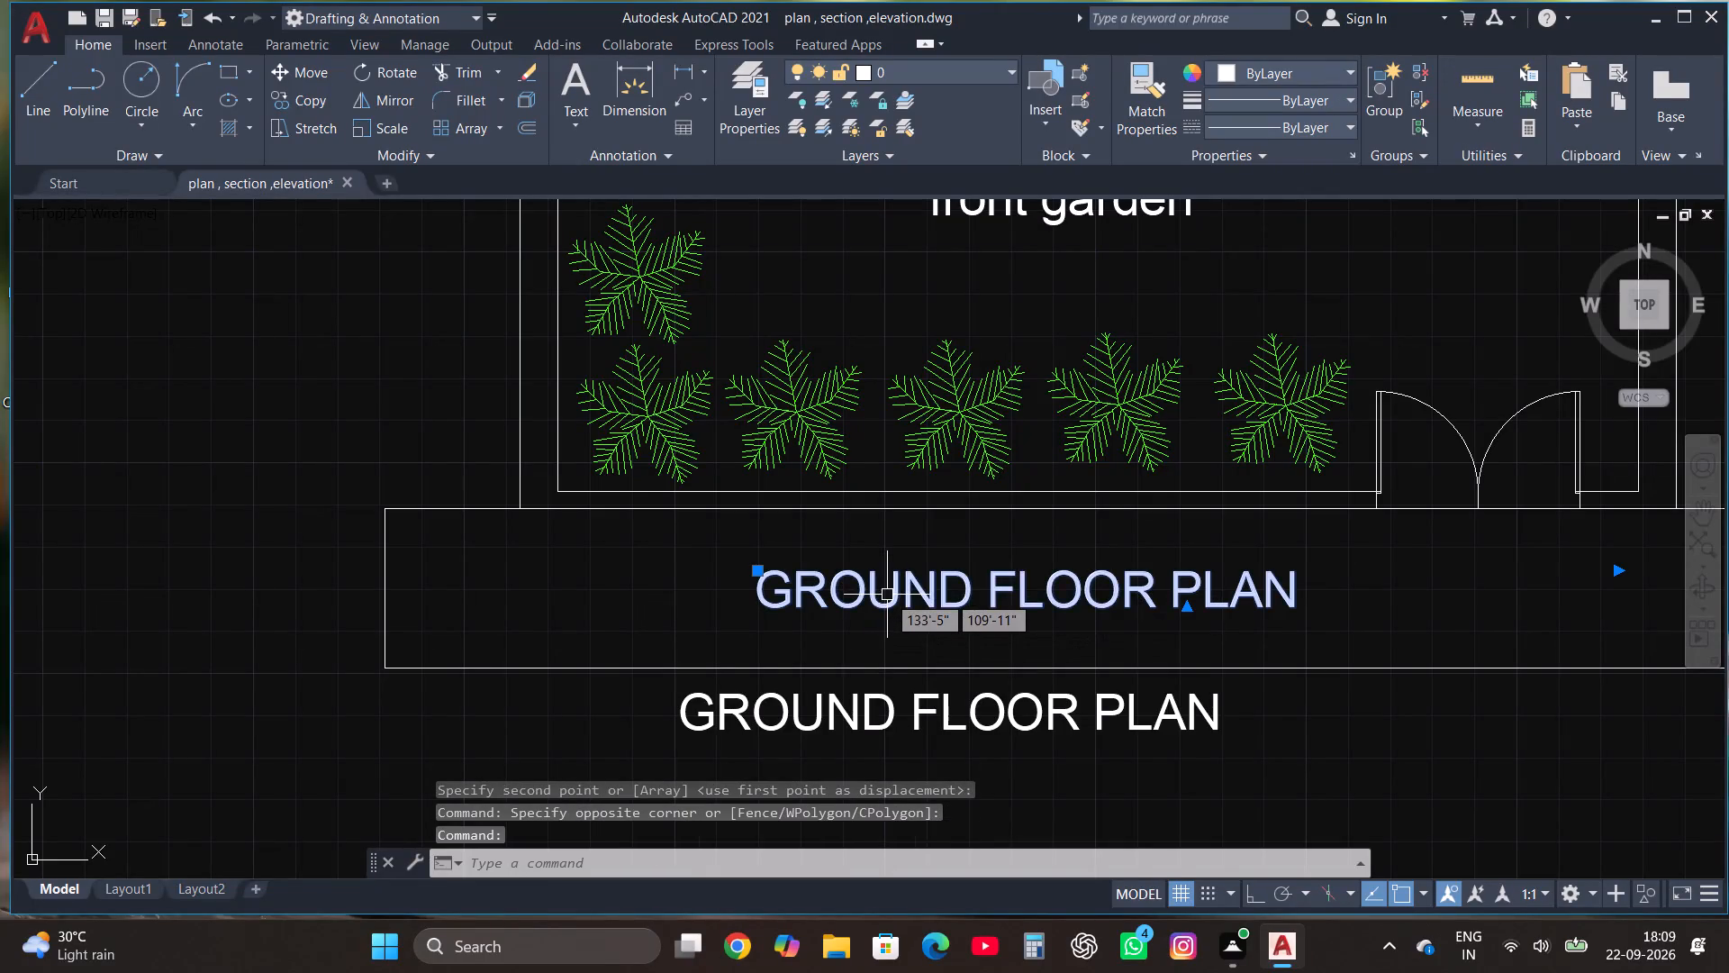
pyautogui.rightClick(887, 595)
pyautogui.click(972, 372)
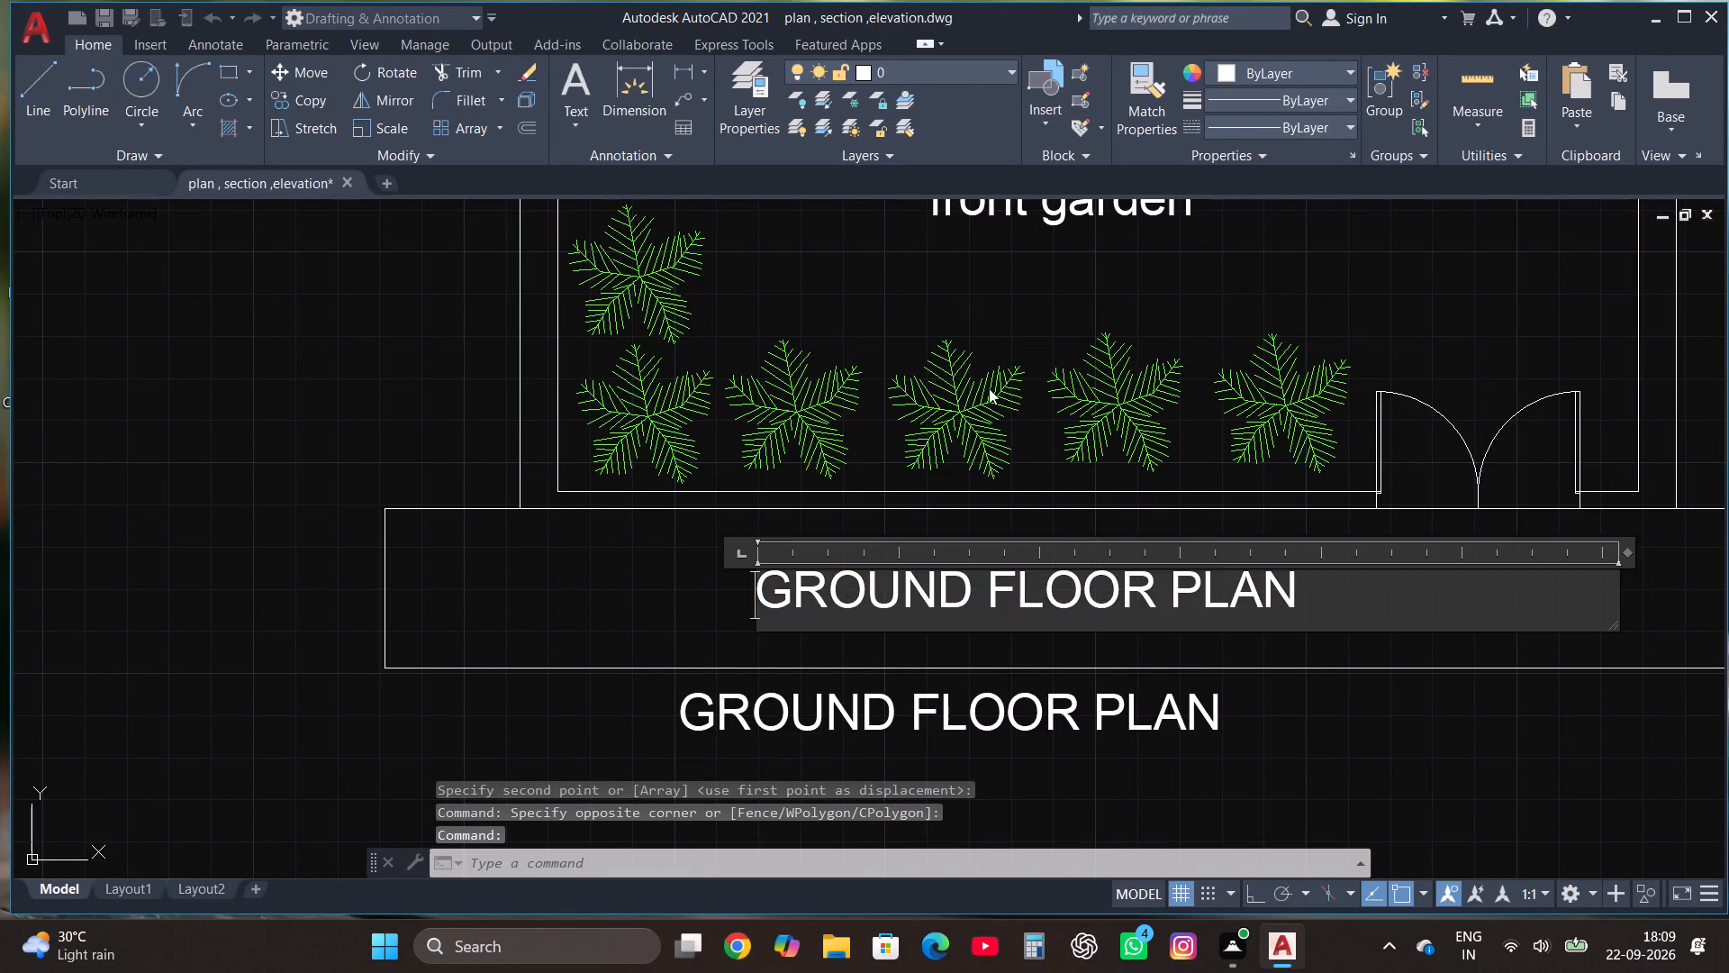
pyautogui.click(1339, 593)
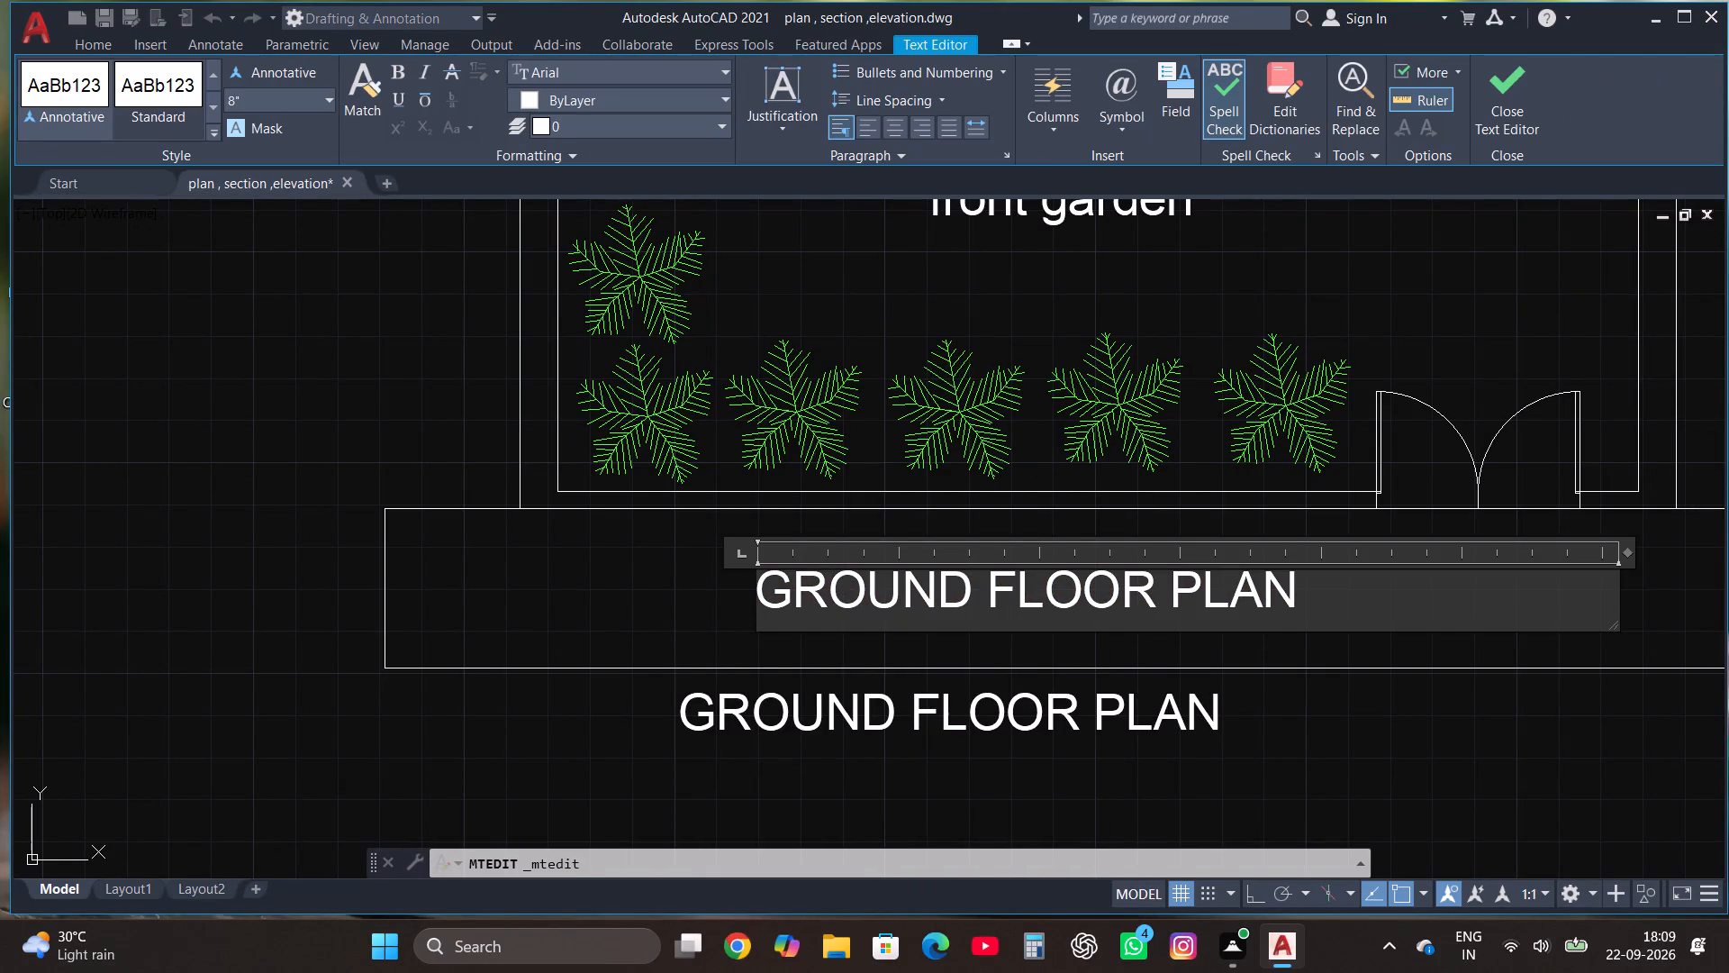
pyautogui.press('BackSpace')
pyautogui.press('BackSpace')
pyautogui.press('BackSpace')
pyautogui.press('BackSpace')
pyautogui.press('BackSpace')
pyautogui.press('BackSpace')
pyautogui.press('BackSpace')
pyautogui.press('BackSpace')
pyautogui.press('BackSpace')
pyautogui.press('BackSpace')
pyautogui.press('BackSpace')
pyautogui.press('BackSpace')
pyautogui.press('BackSpace')
pyautogui.press('BackSpace')
pyautogui.press('BackSpace')
pyautogui.press('BackSpace')
pyautogui.press('BackSpace')
pyautogui.press('BackSpace')
pyautogui.press('BackSpace')
pyautogui.press('BackSpace')
pyautogui.write('STREET')
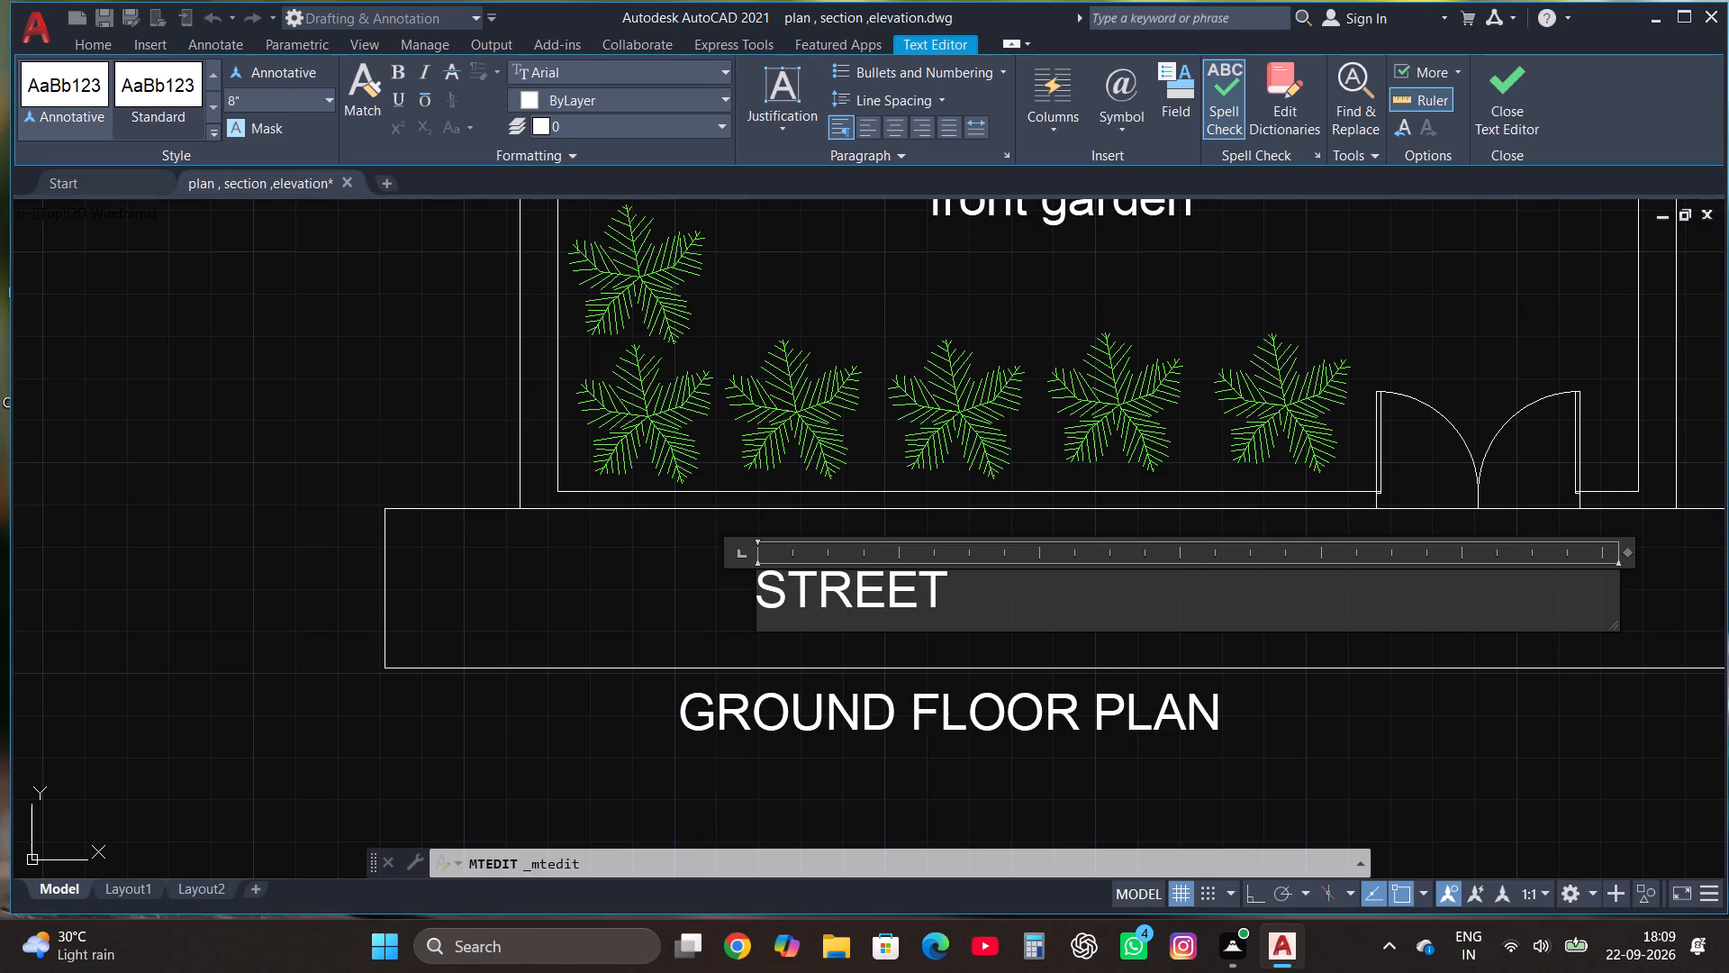
pyautogui.click(1507, 78)
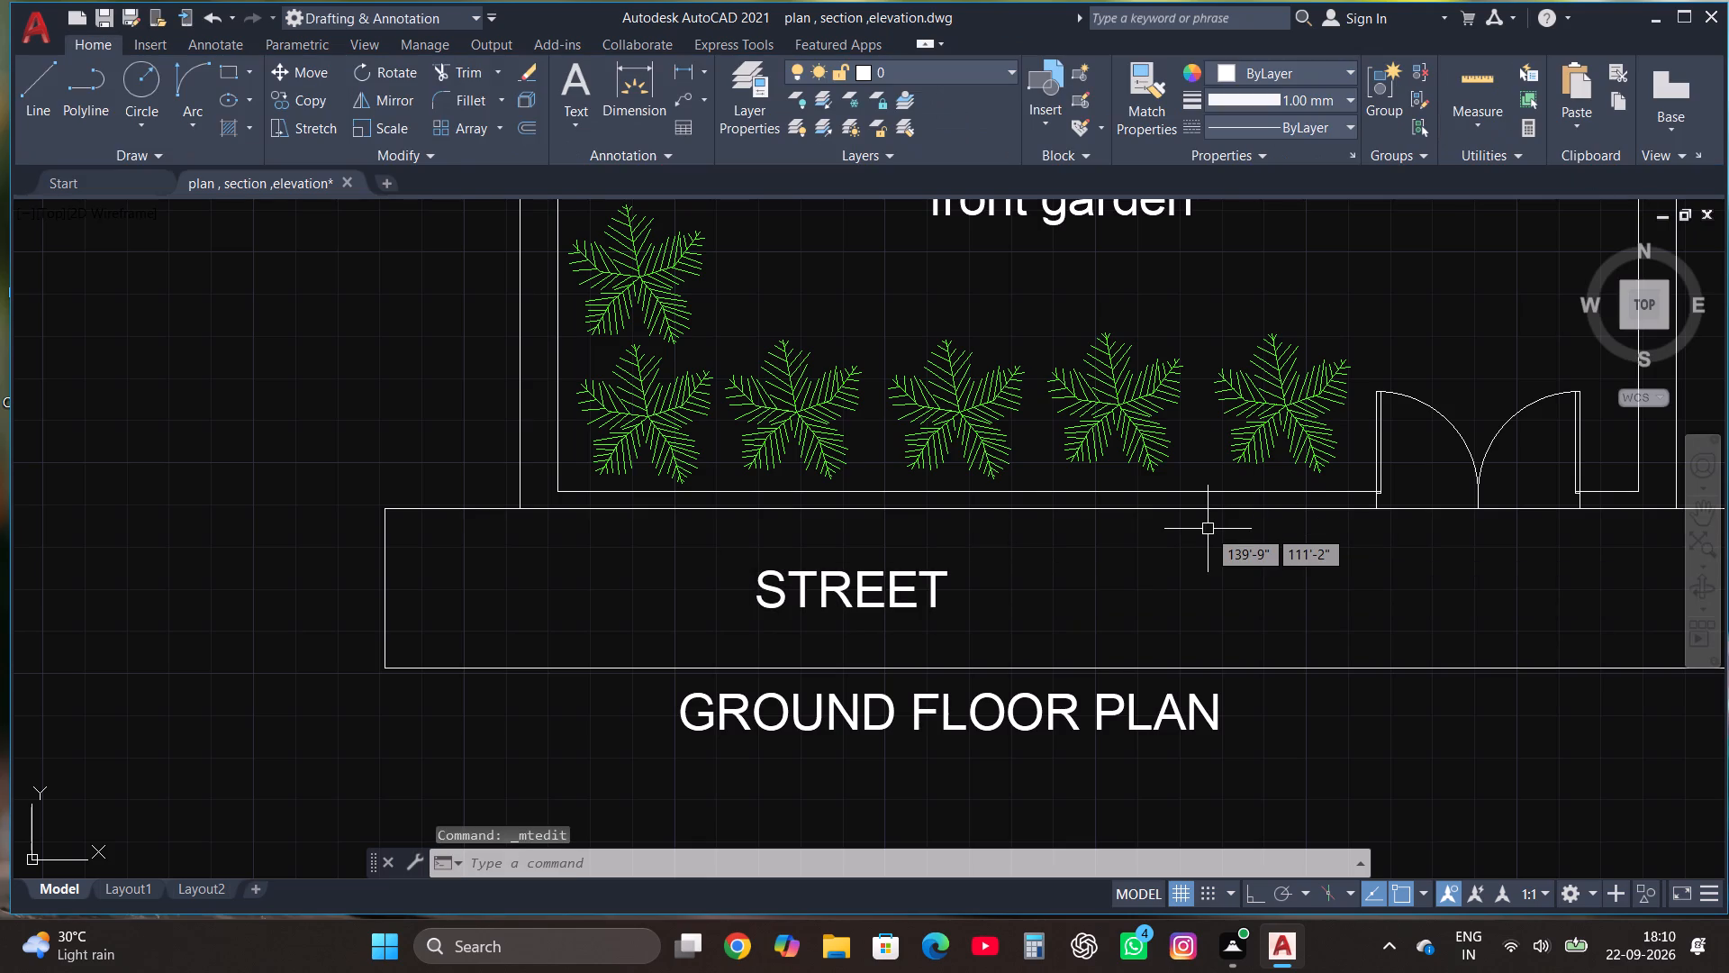
# Trim the overlapping wall lines at the kitchen's outer corner and where the kitchen–dining partition meets the ground floor's upper wall.
pyautogui.scroll(-1, 1208, 529)
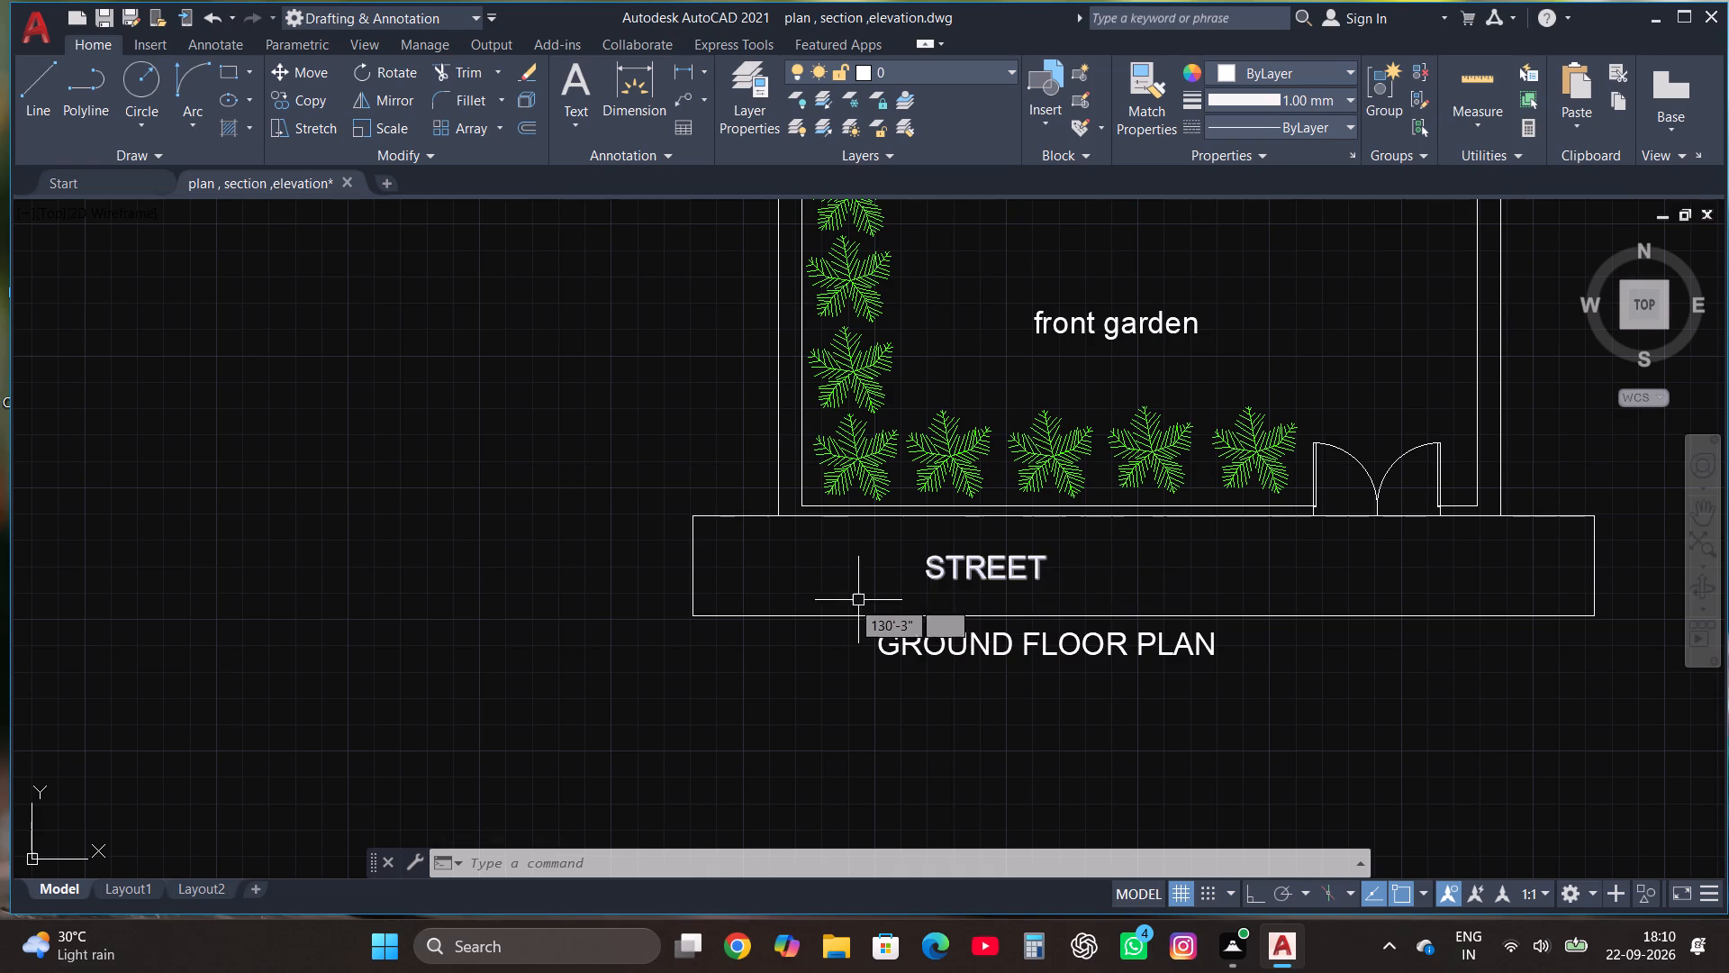
pyautogui.scroll(-2, 840, 596)
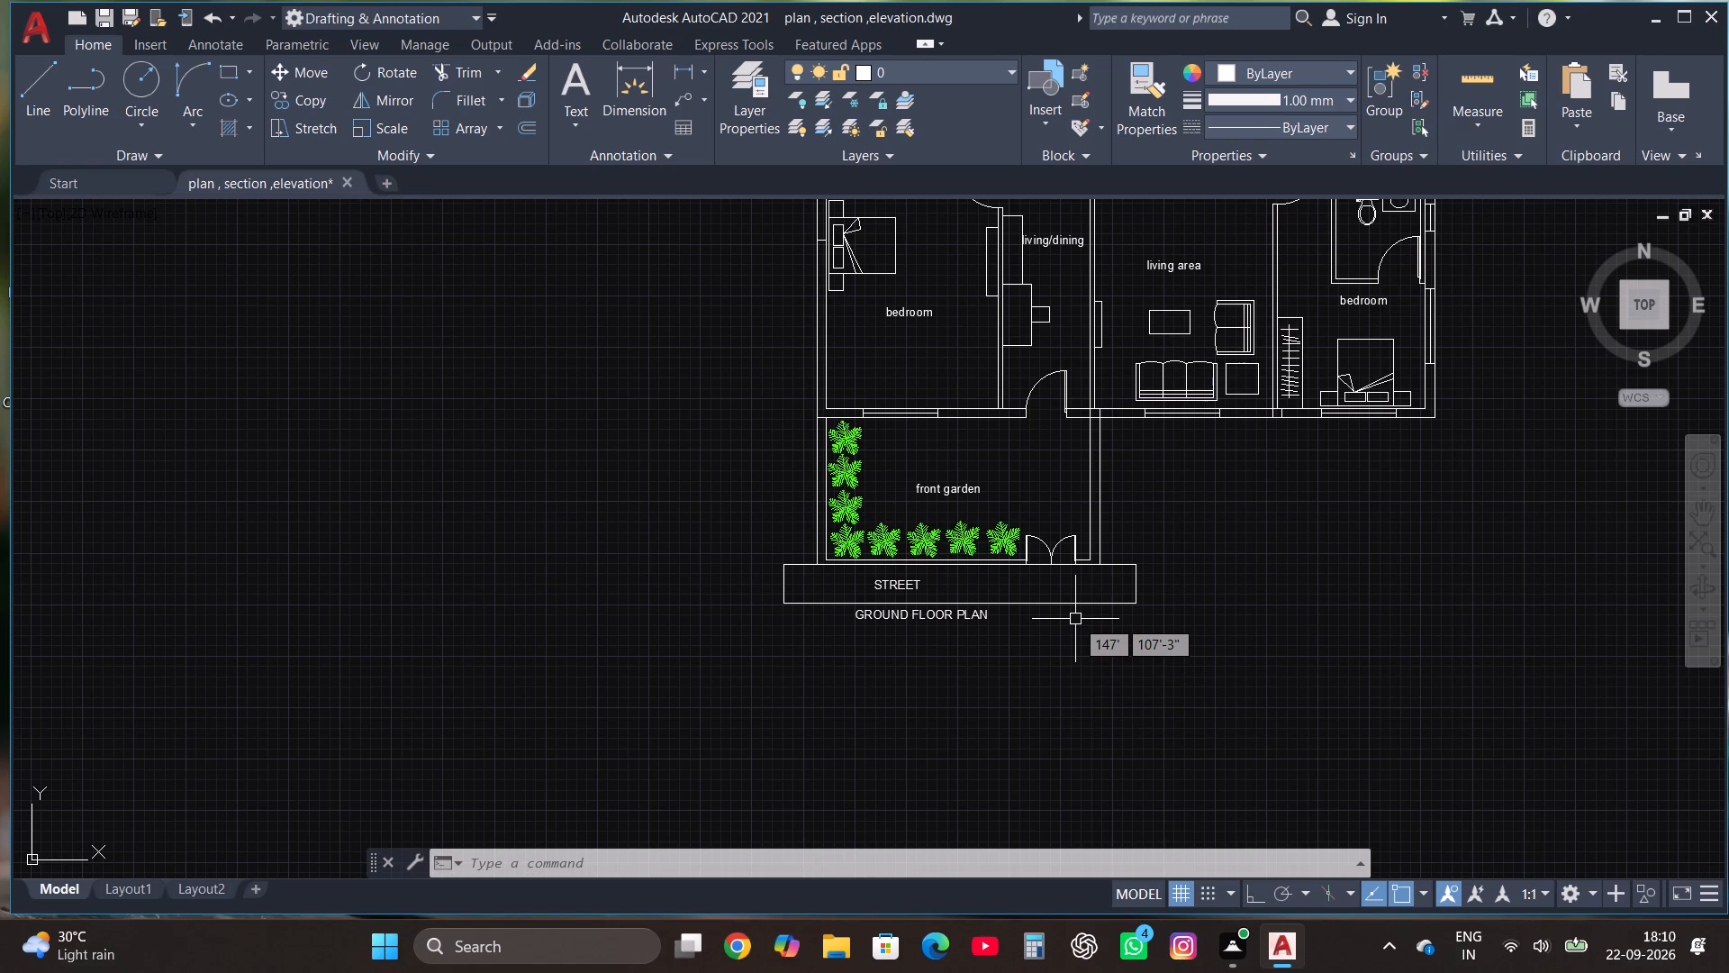
pyautogui.scroll(-3, 1075, 619)
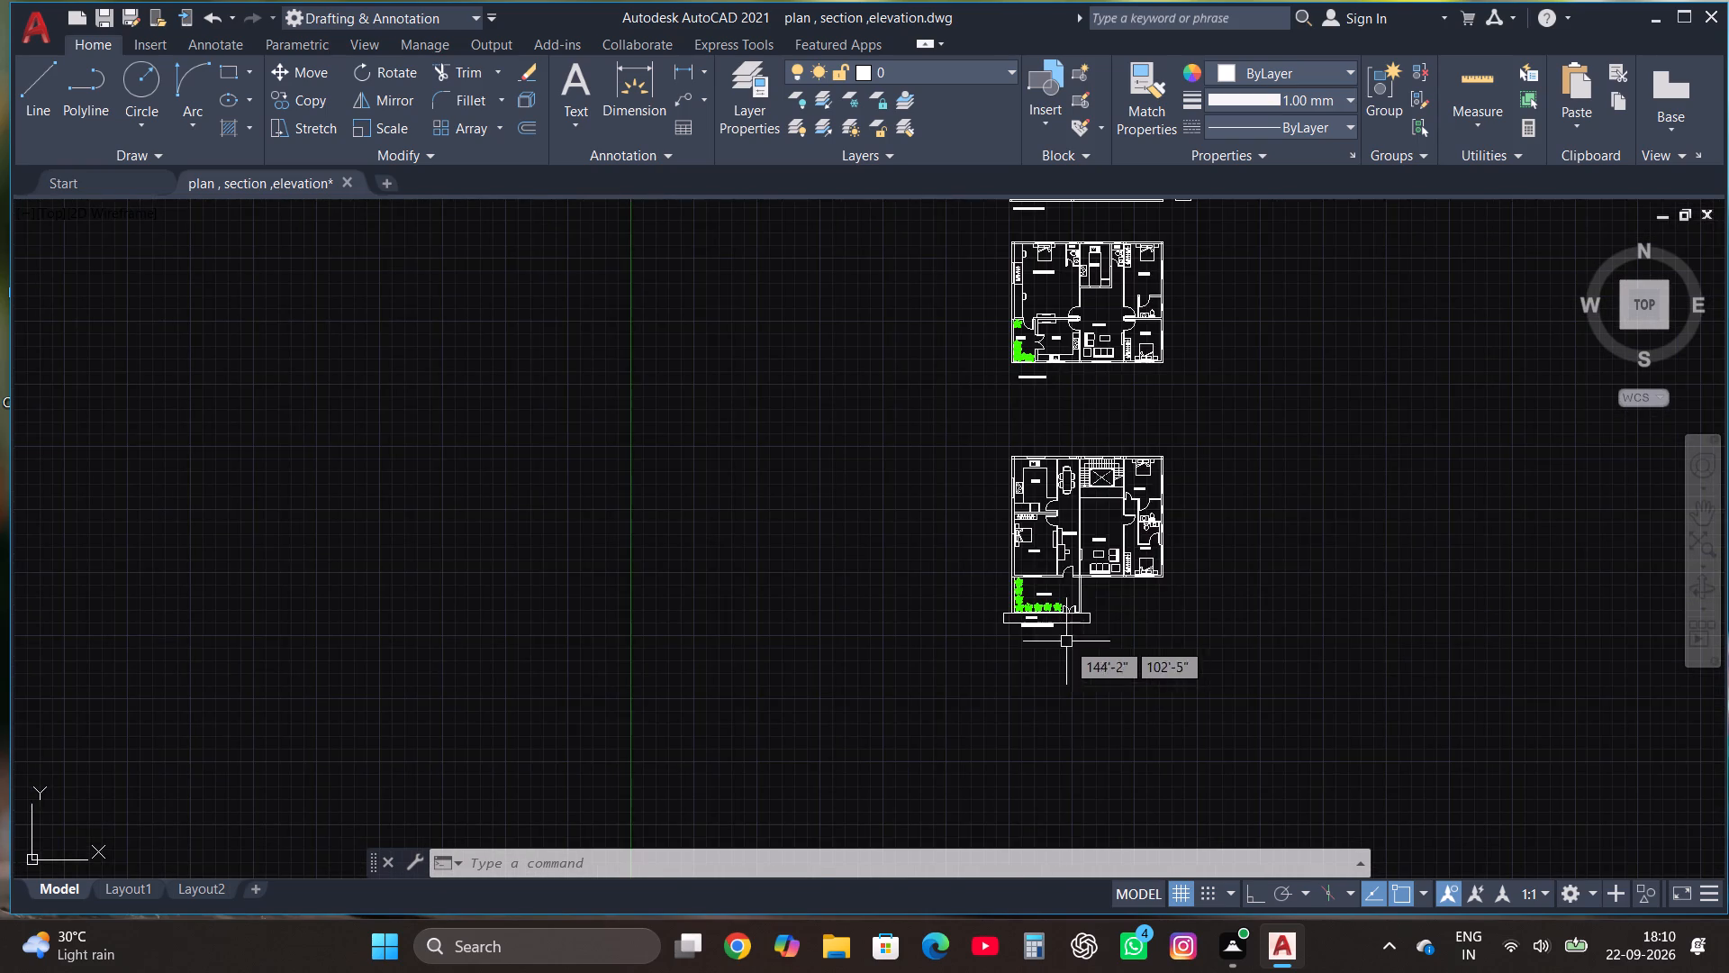
pyautogui.scroll(3, 1064, 469)
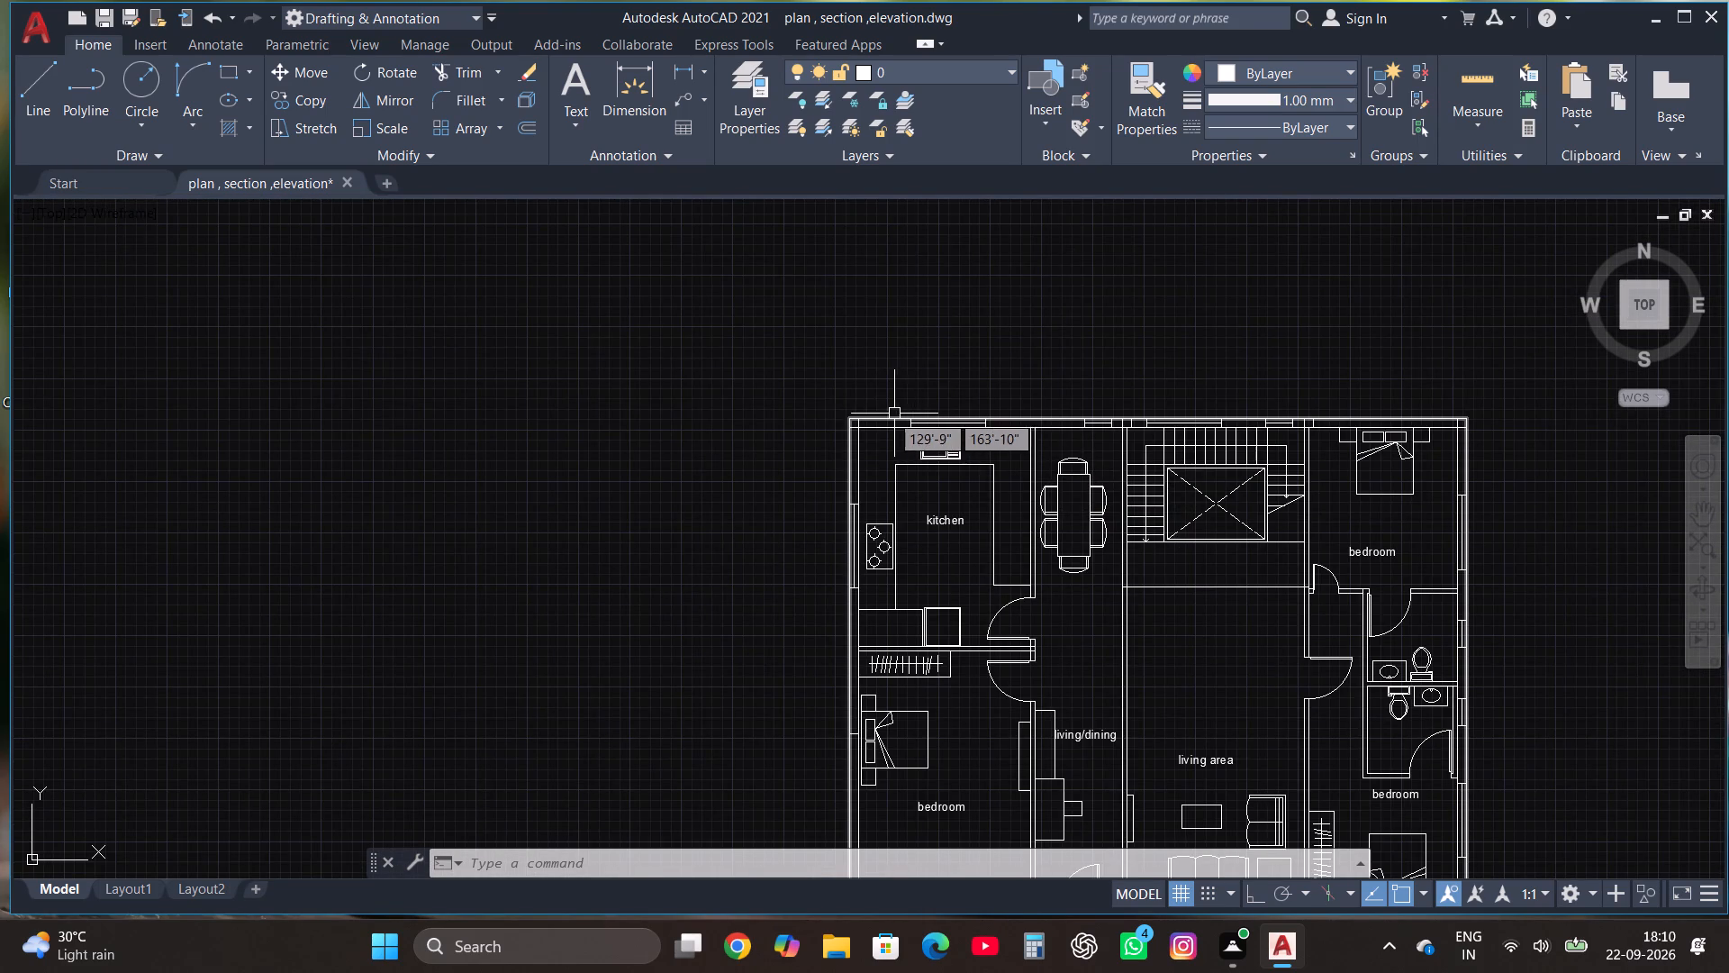
pyautogui.scroll(2, 855, 419)
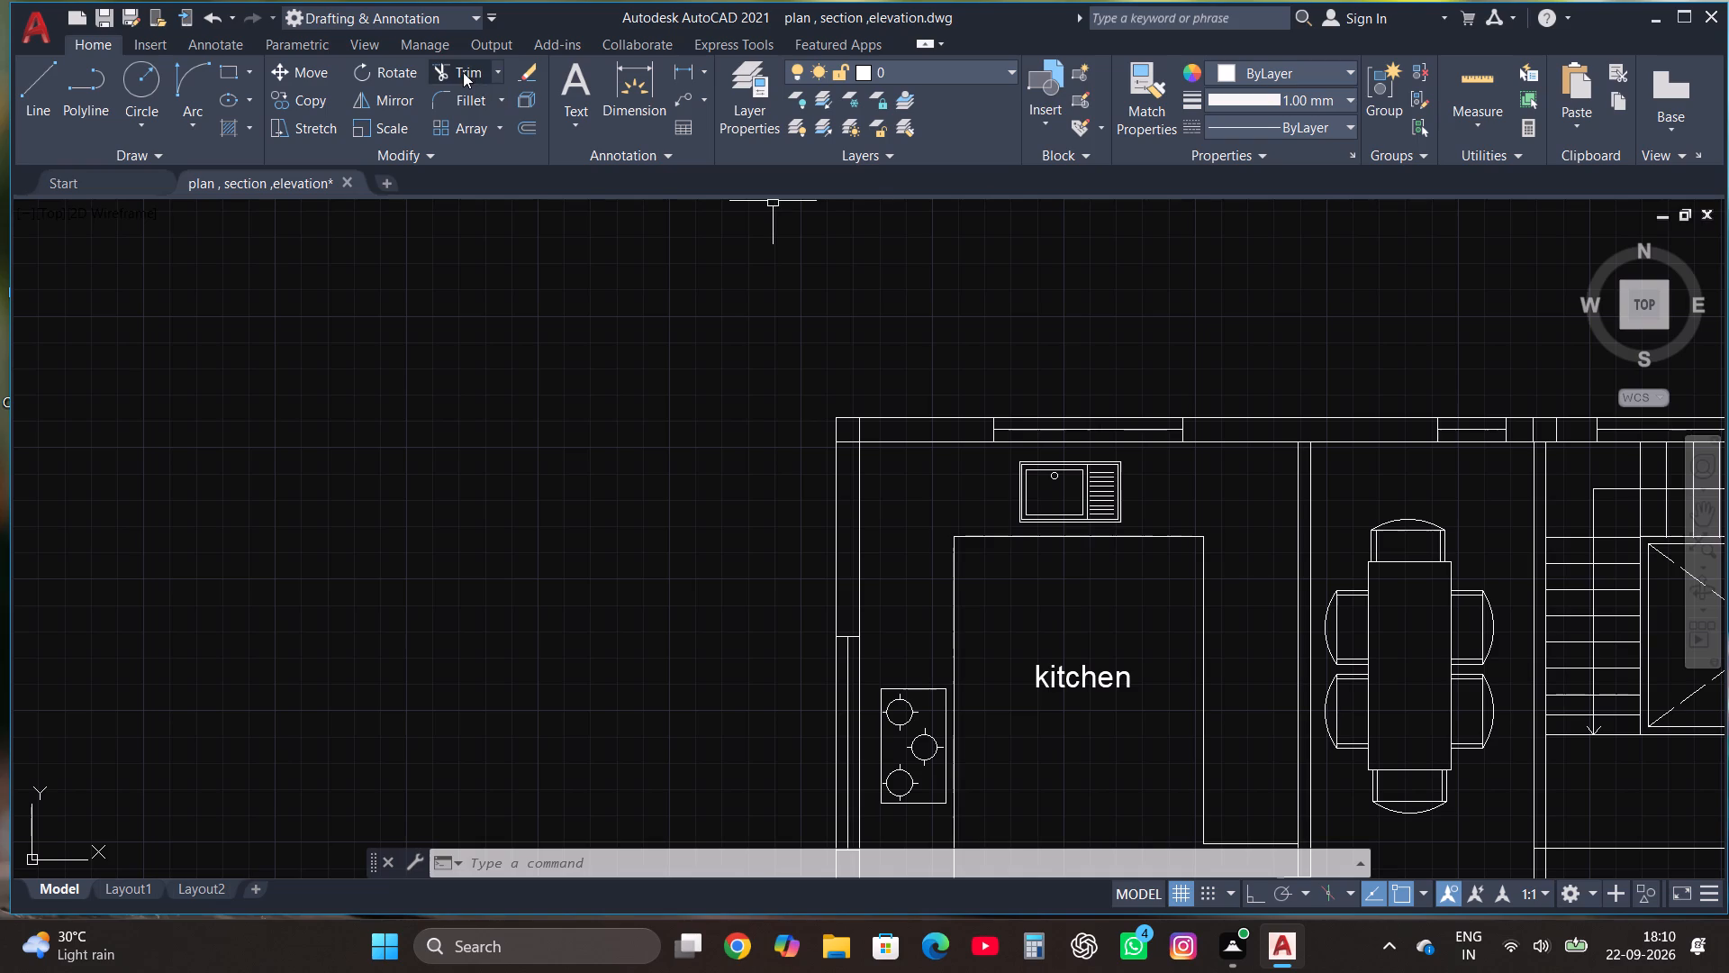
pyautogui.click(463, 72)
pyautogui.scroll(1, 852, 438)
pyautogui.click(848, 444)
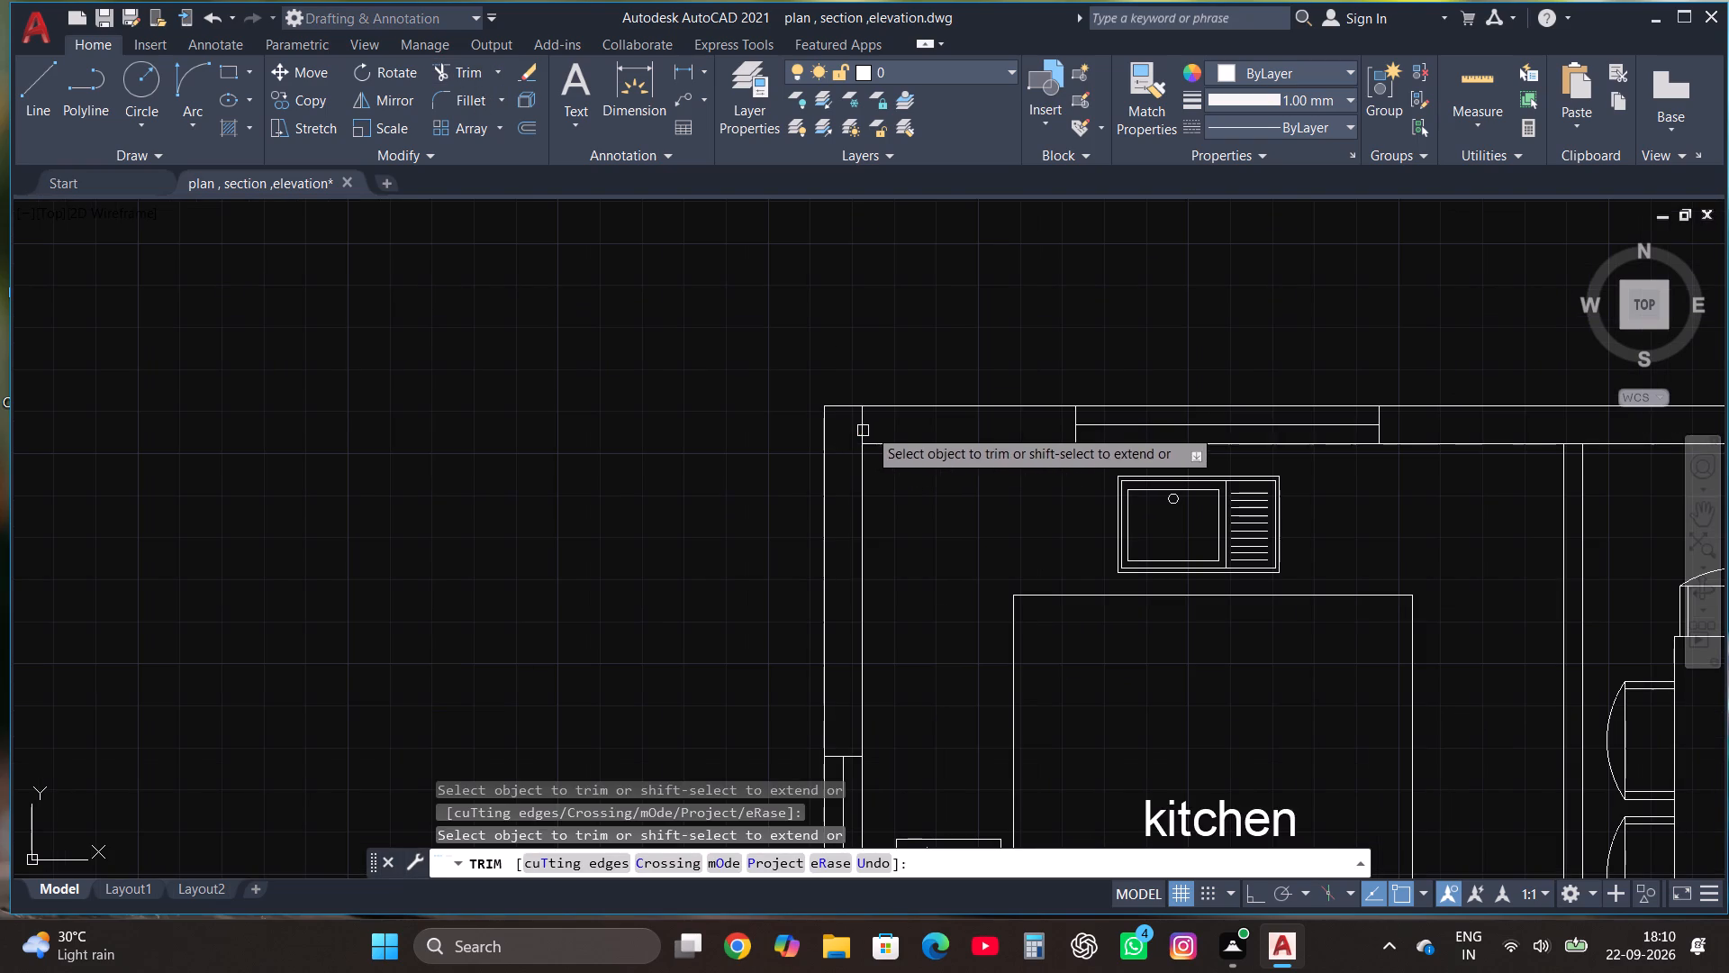
pyautogui.click(863, 423)
pyautogui.scroll(-2, 863, 423)
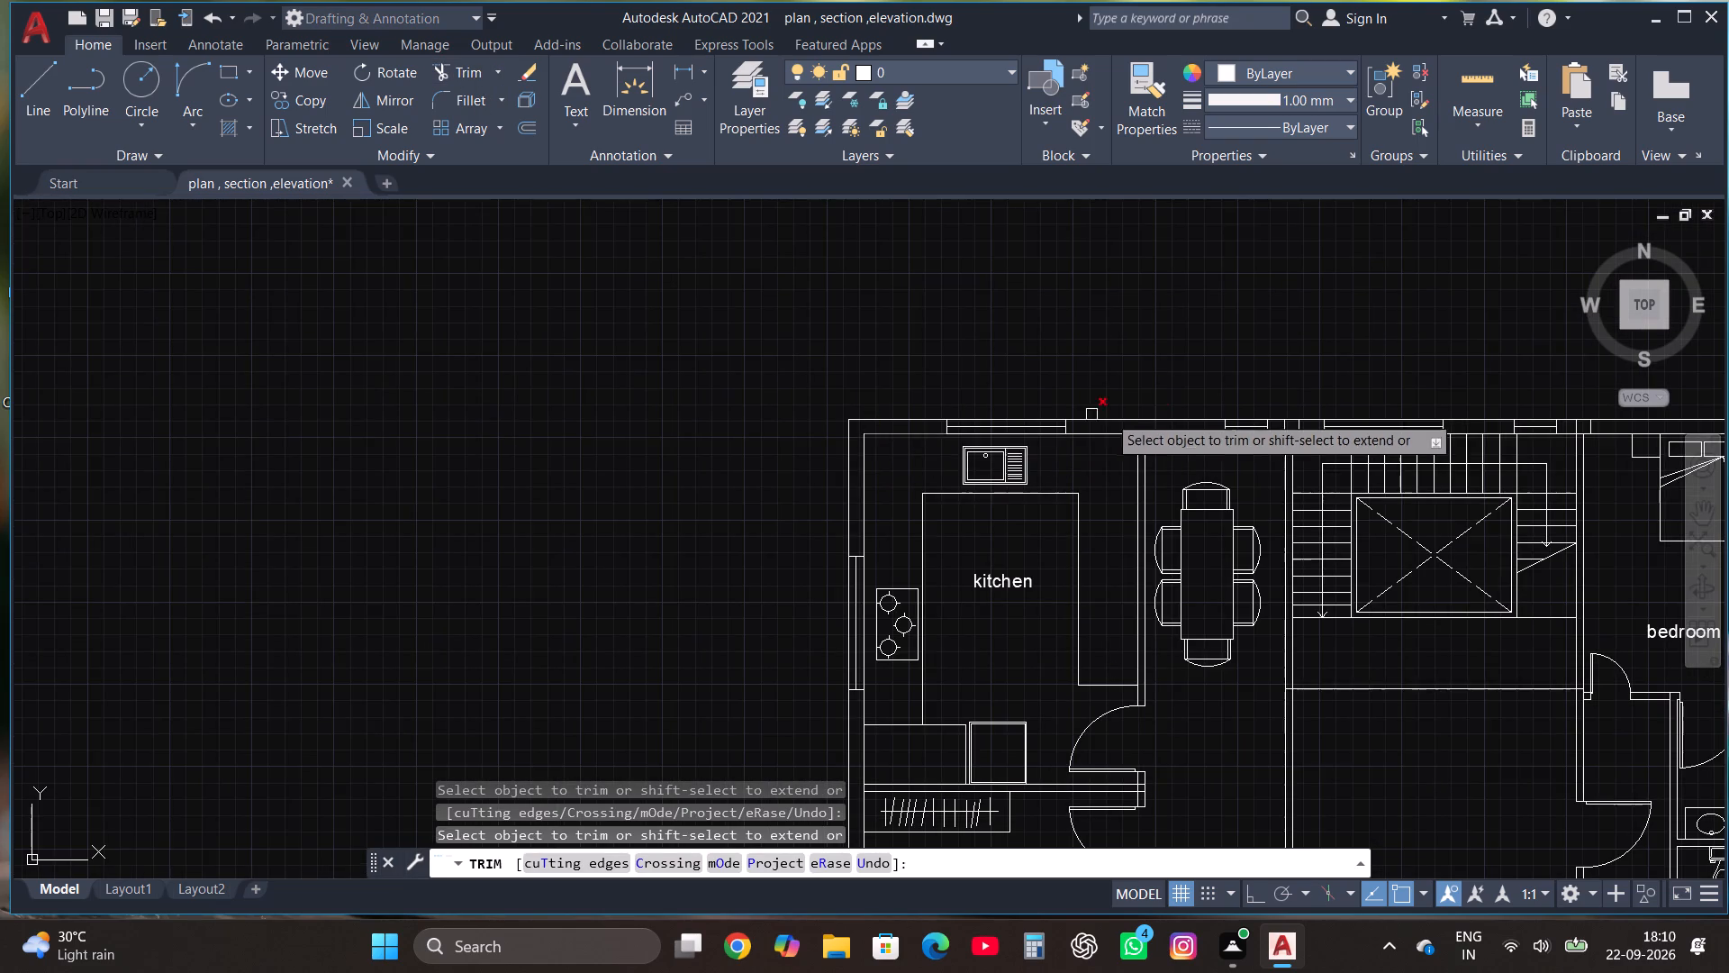
pyautogui.scroll(3, 1154, 429)
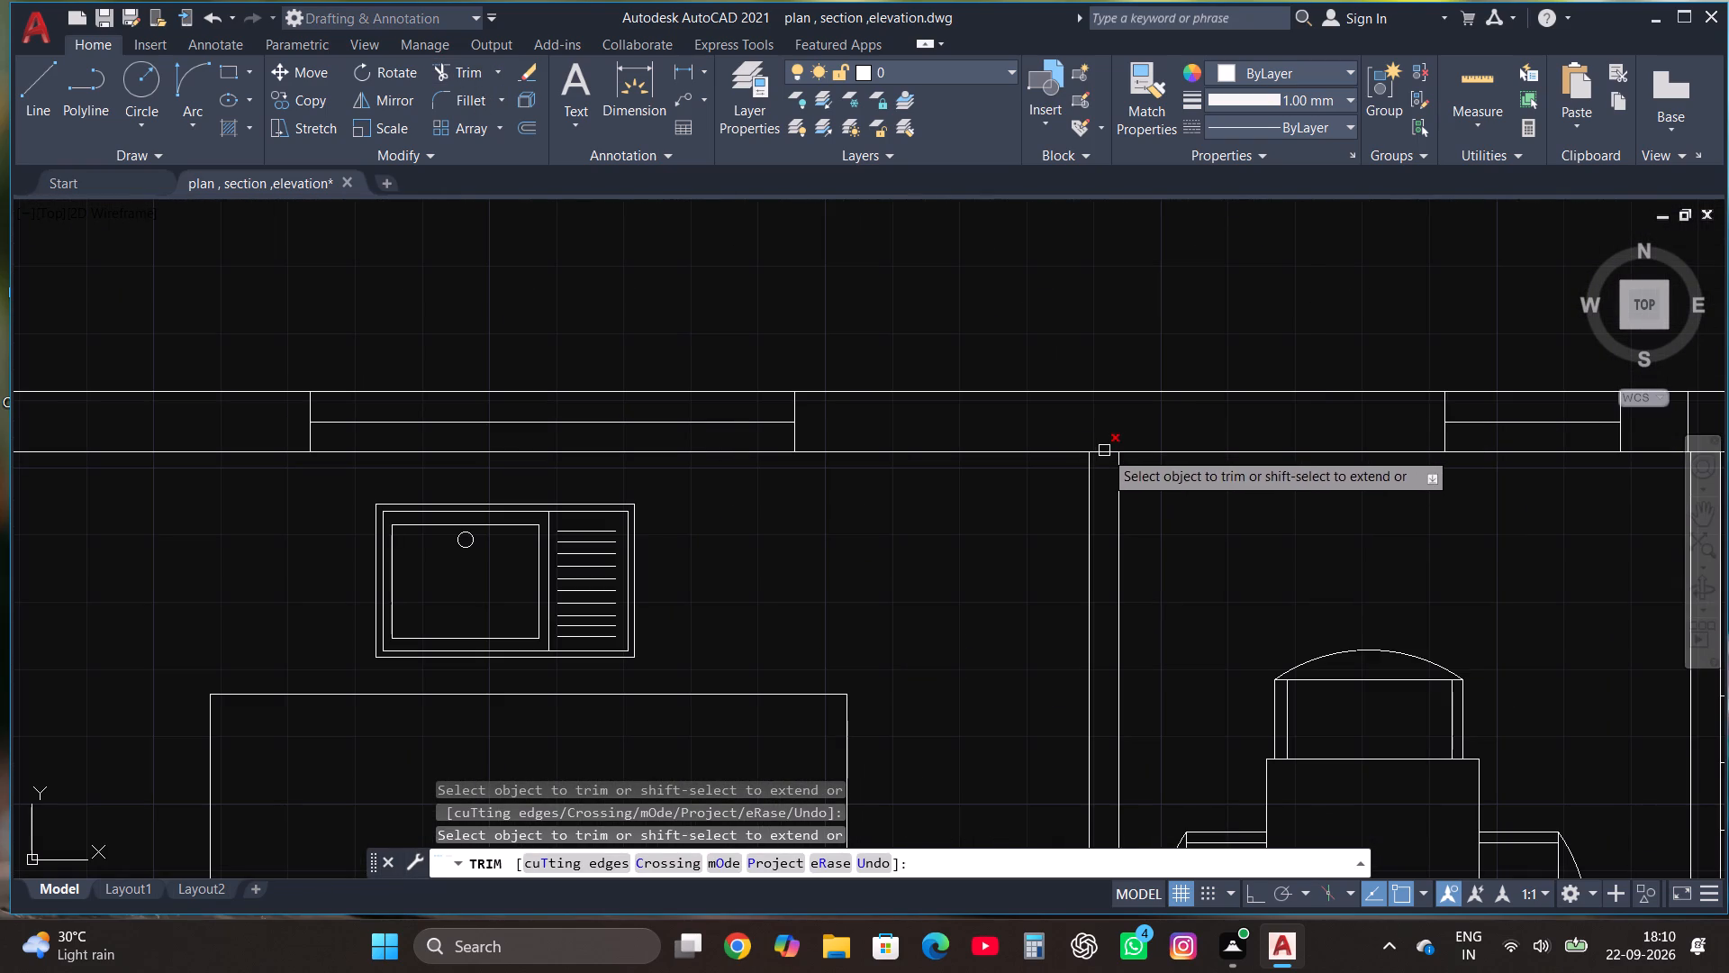
pyautogui.click(1104, 450)
pyautogui.click(1104, 450)
pyautogui.scroll(-2, 1104, 450)
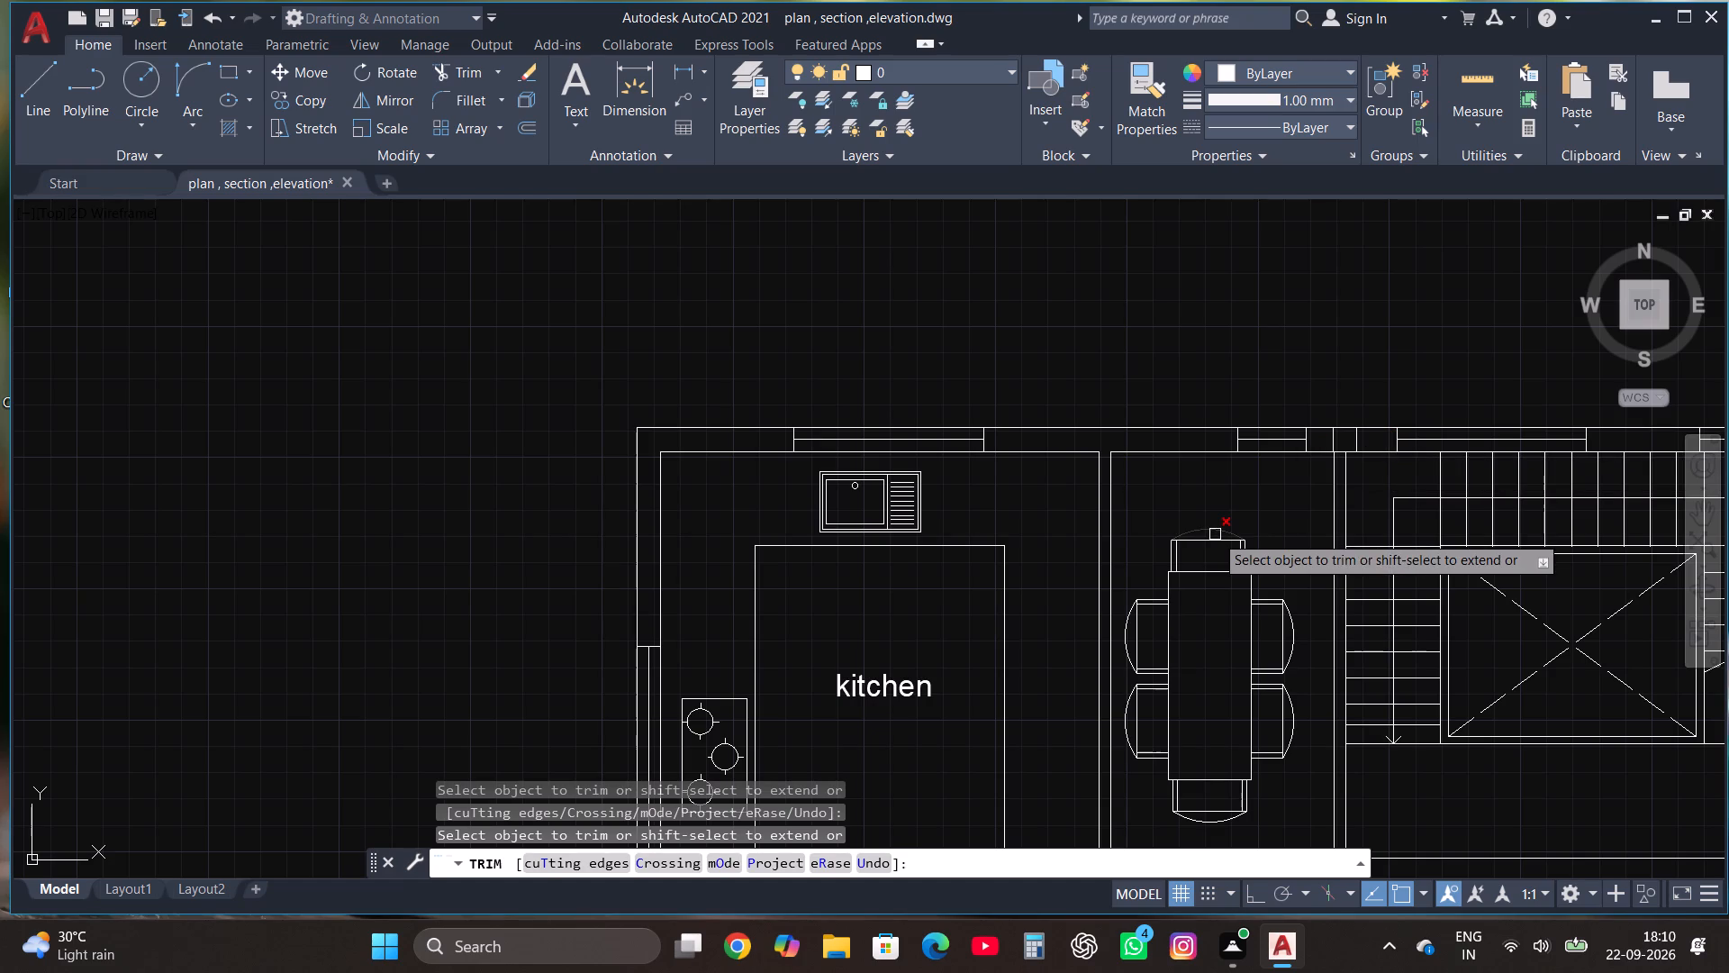
# Trim the ends of the horizontal line below the staircase where it crosses the walls on both sides.
pyautogui.scroll(-1, 1190, 398)
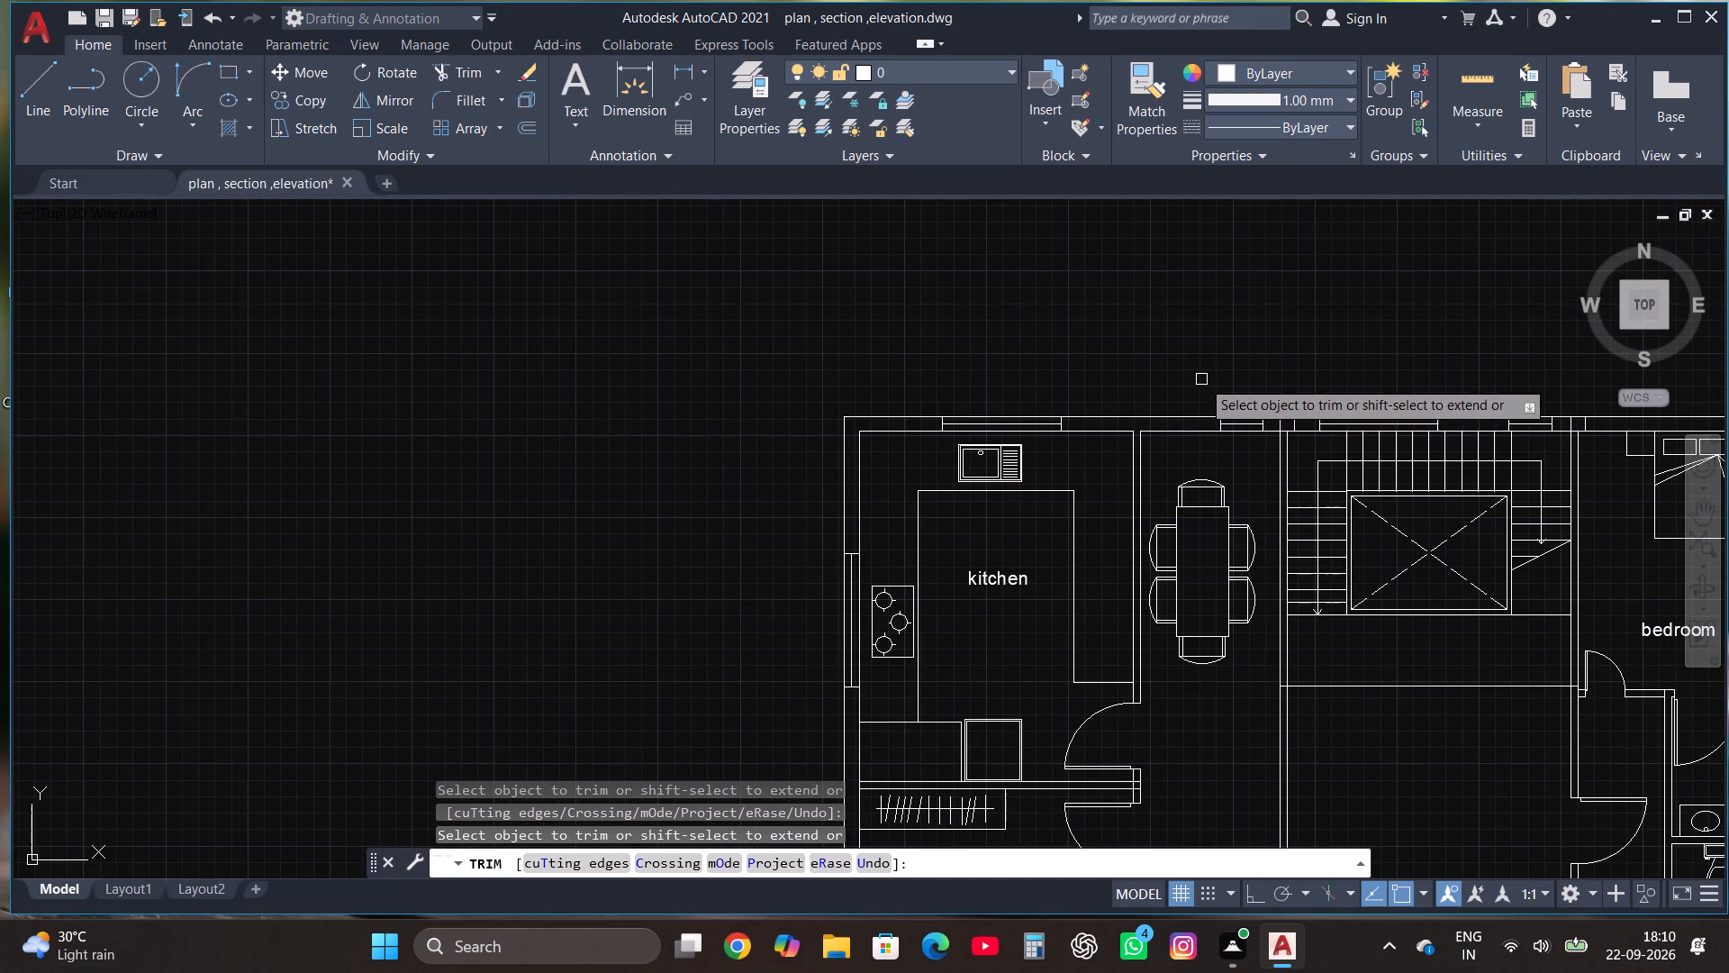
pyautogui.scroll(2, 1618, 700)
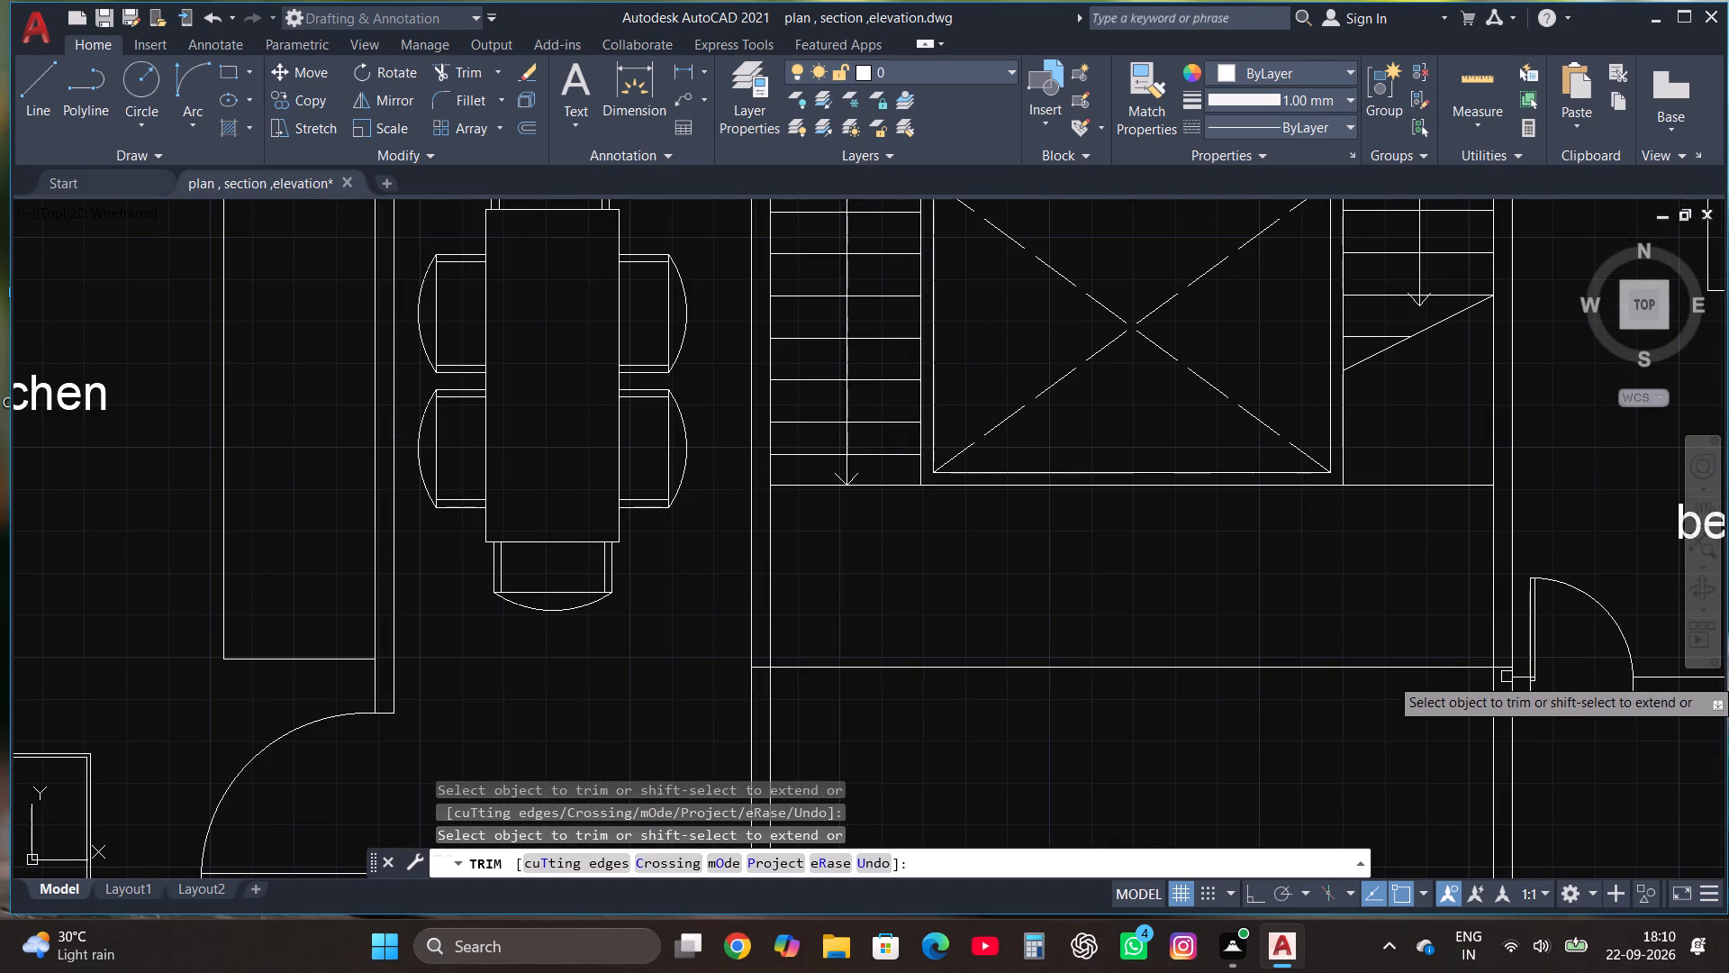
pyautogui.click(1503, 668)
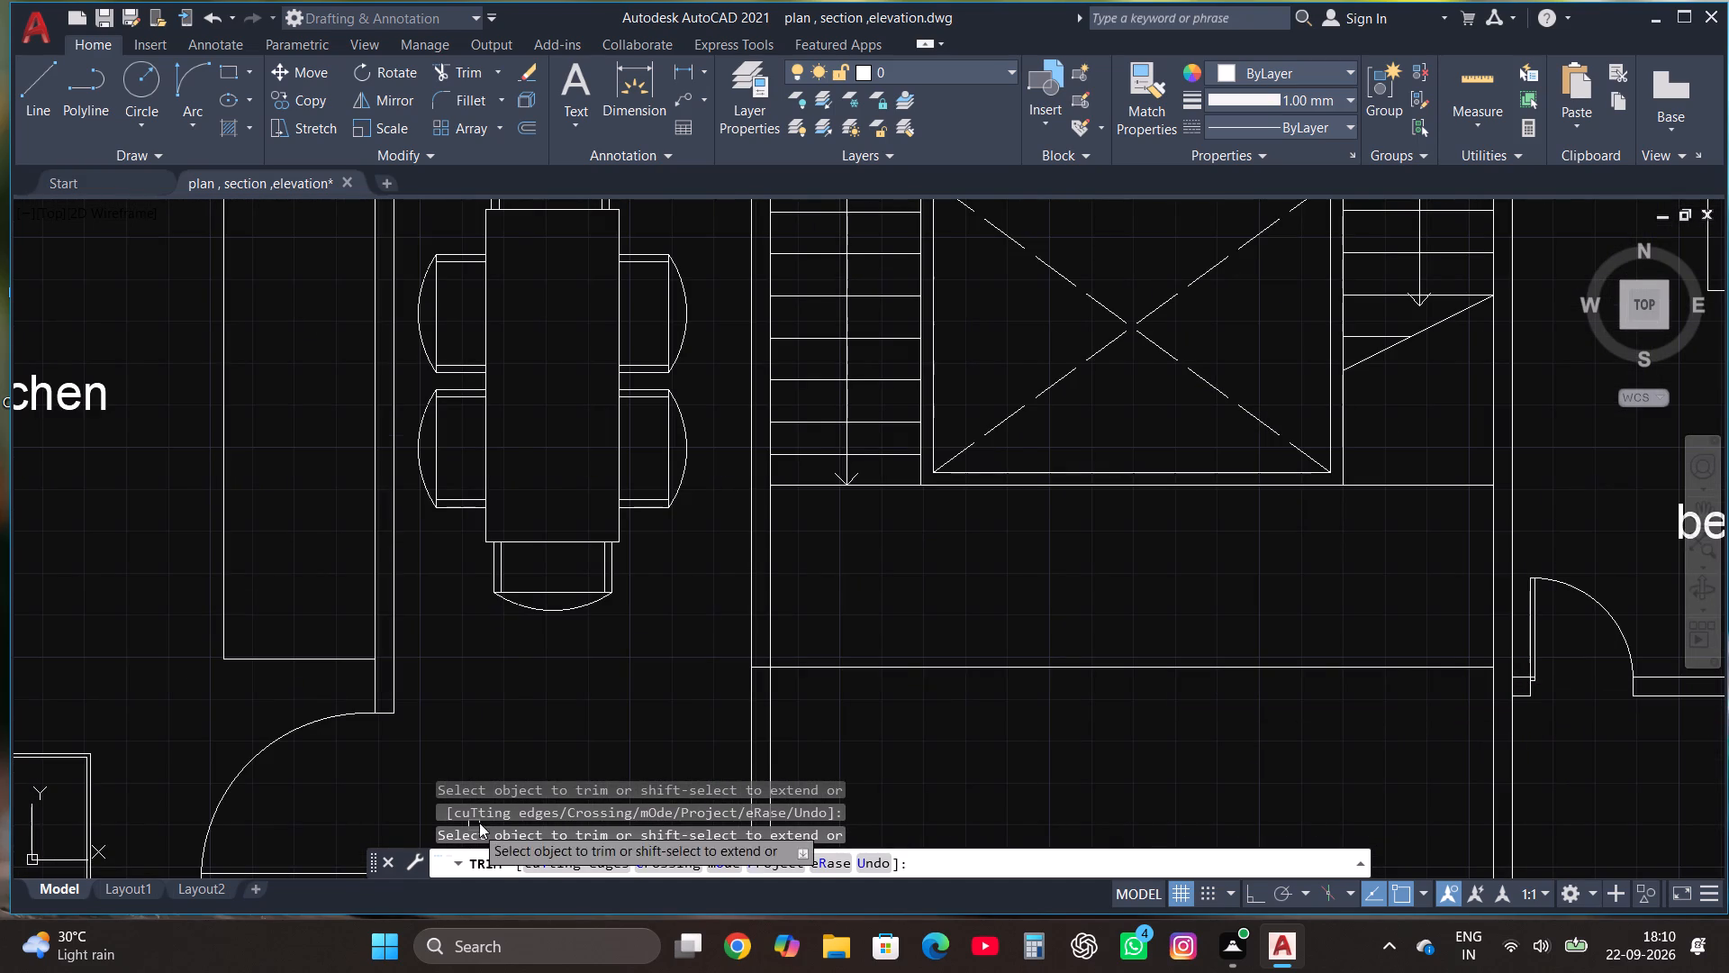
pyautogui.click(763, 667)
# Trim the front wall's inner line where the partition between the bedroom and living/dining meets it.
pyautogui.scroll(-2, 869, 582)
pyautogui.scroll(-1, 869, 509)
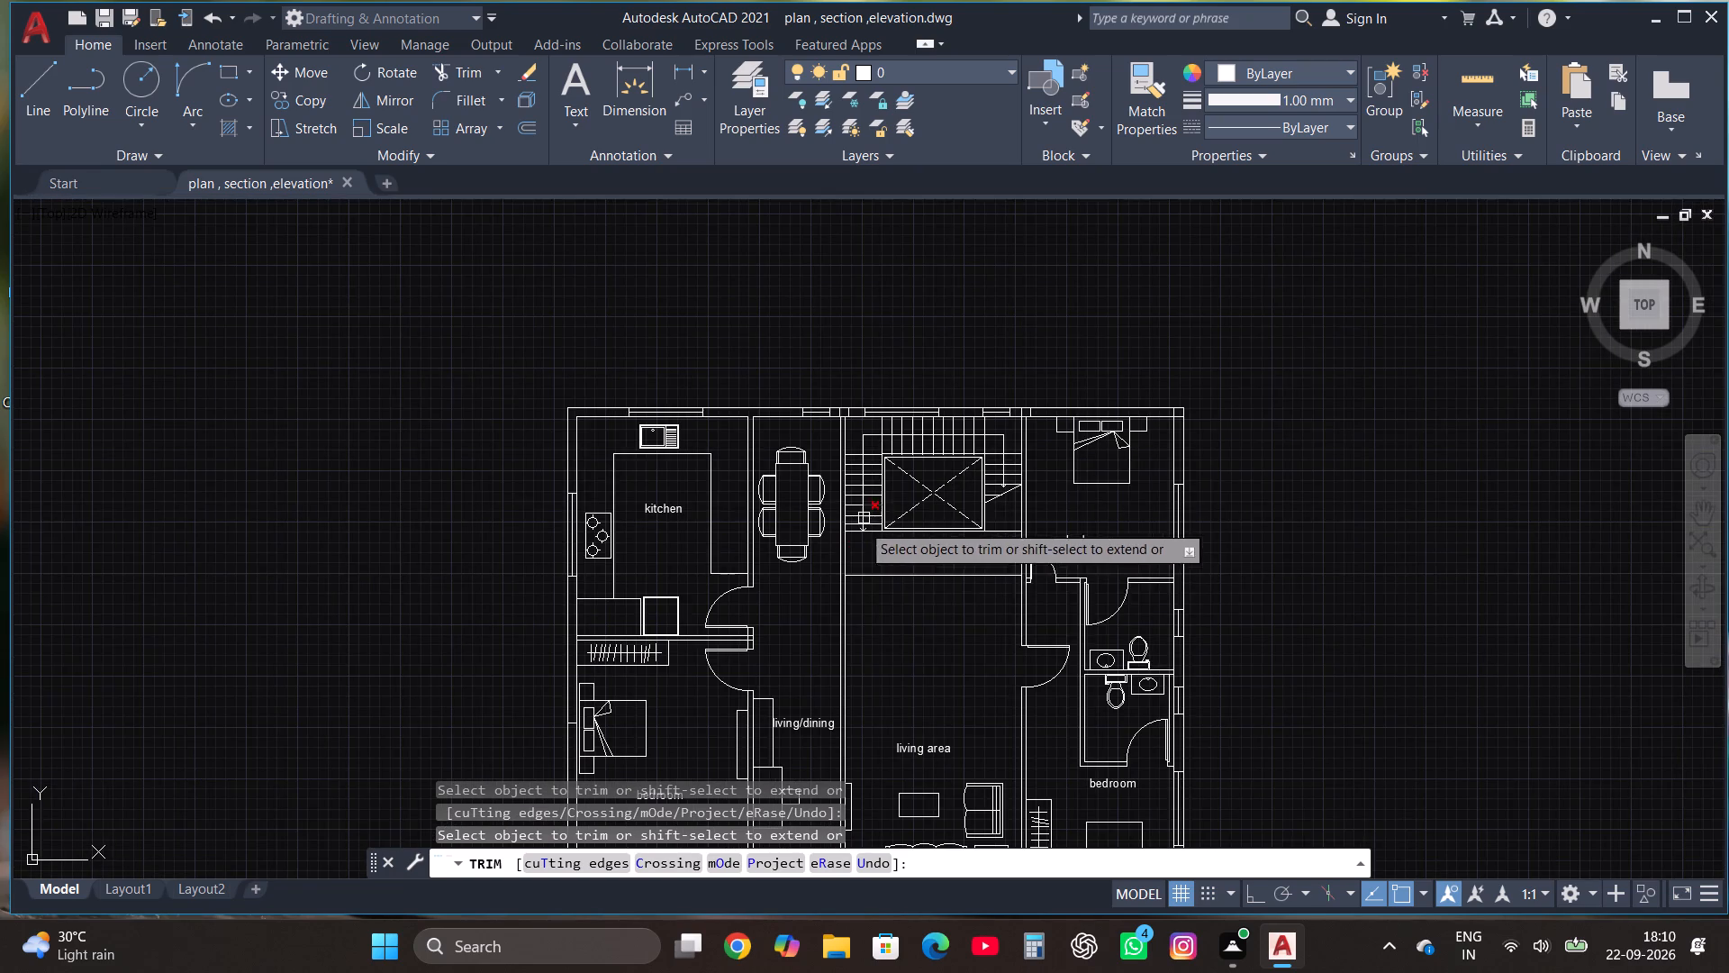
pyautogui.scroll(-3, 712, 573)
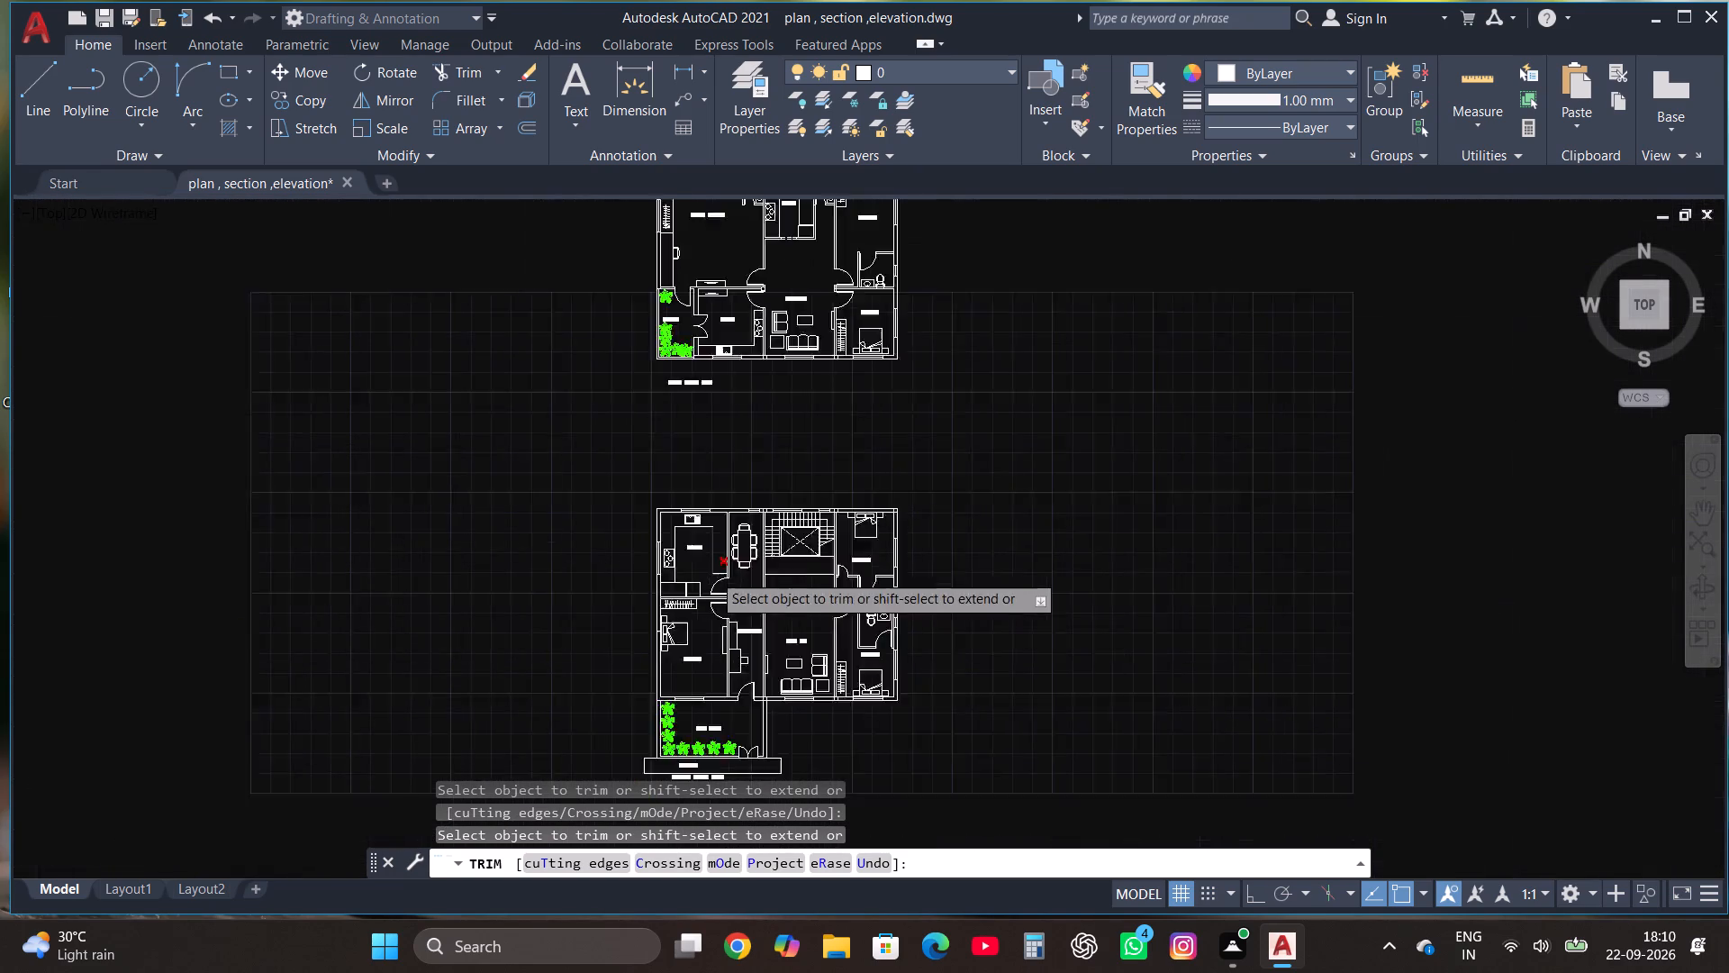
pyautogui.scroll(4, 706, 659)
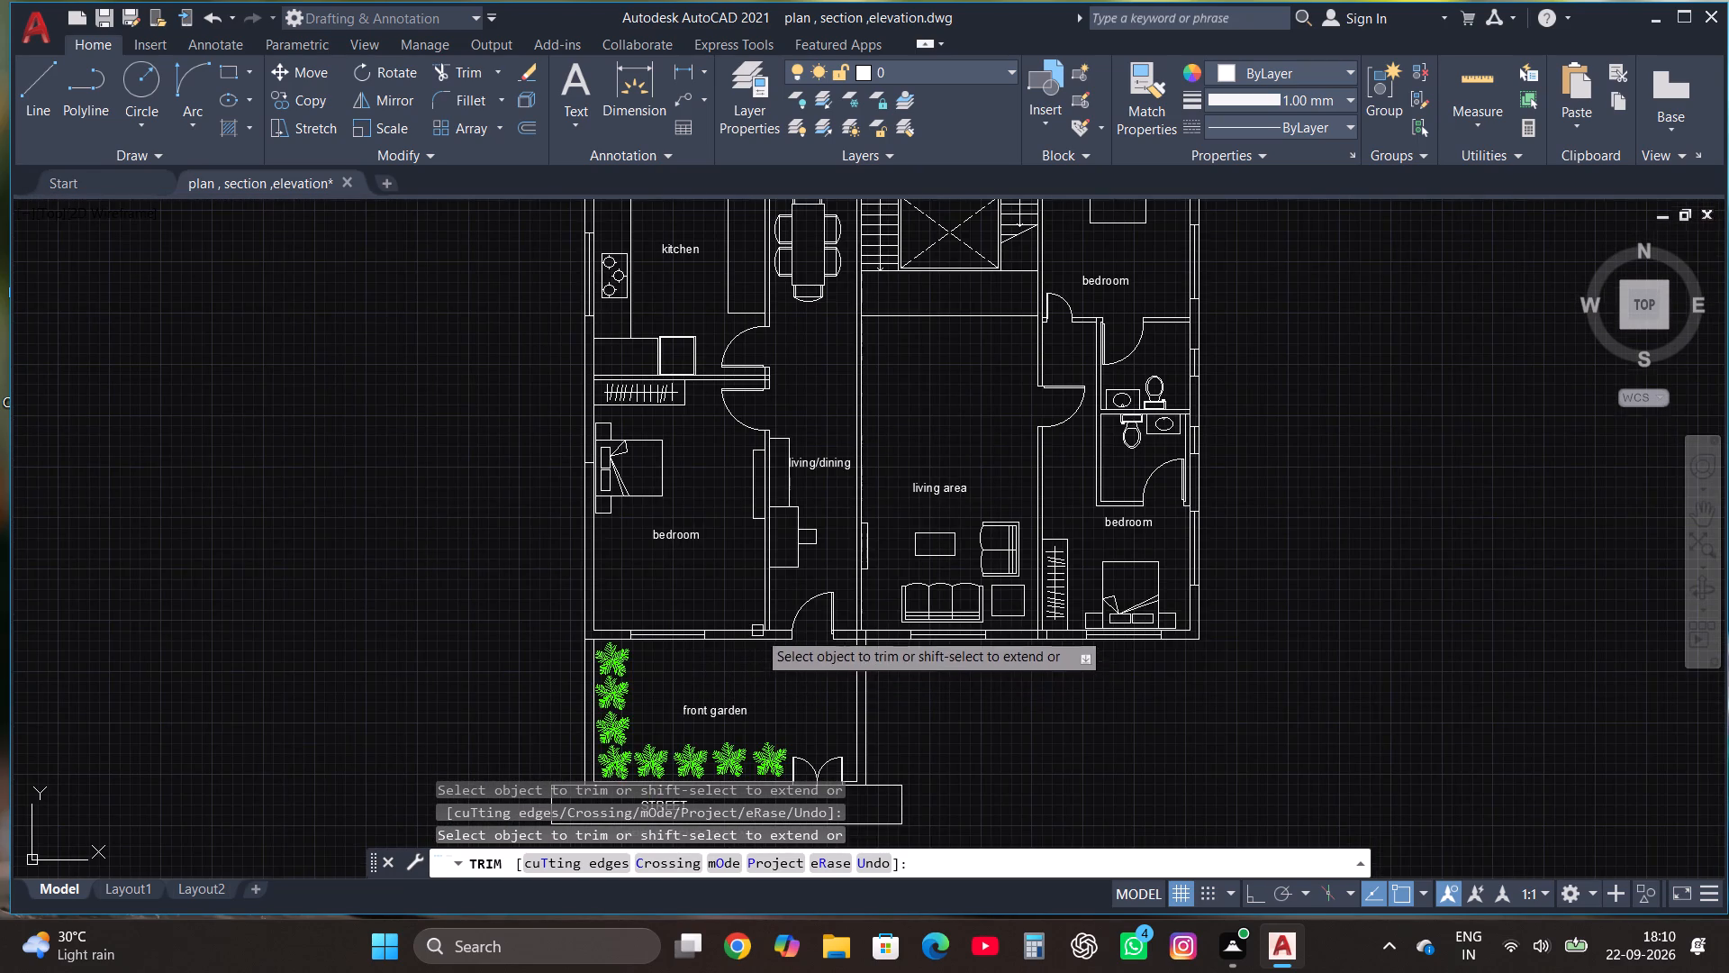
pyautogui.scroll(2, 757, 628)
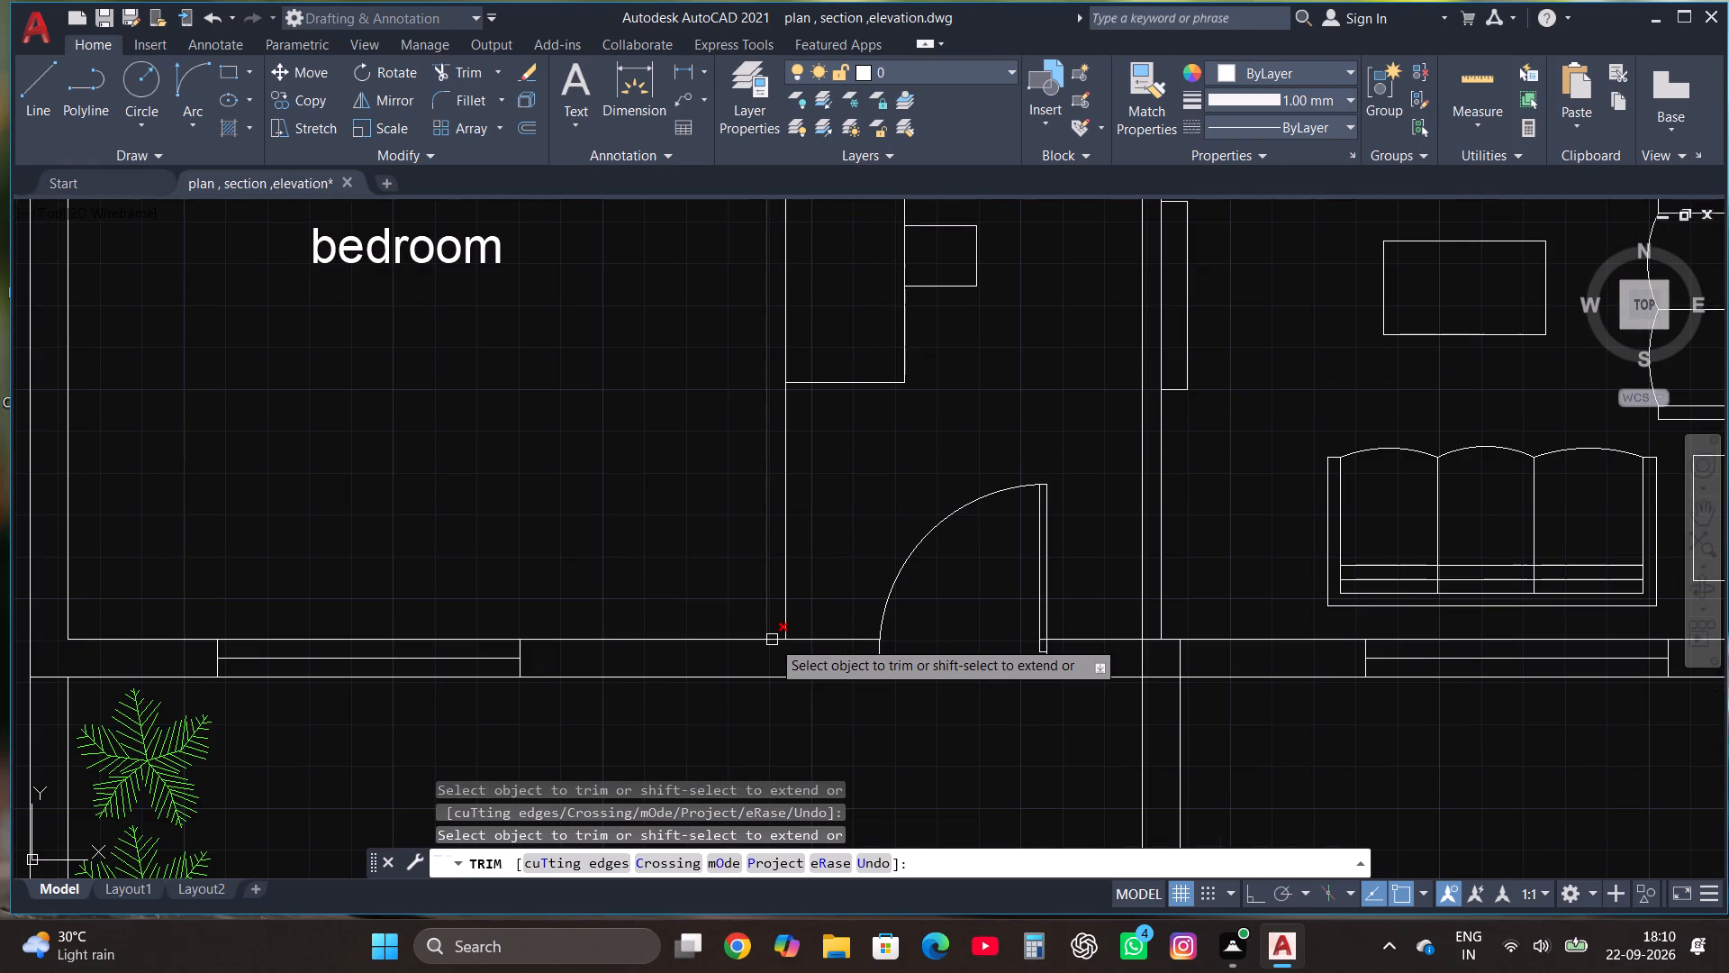
pyautogui.scroll(3, 777, 639)
pyautogui.click(766, 641)
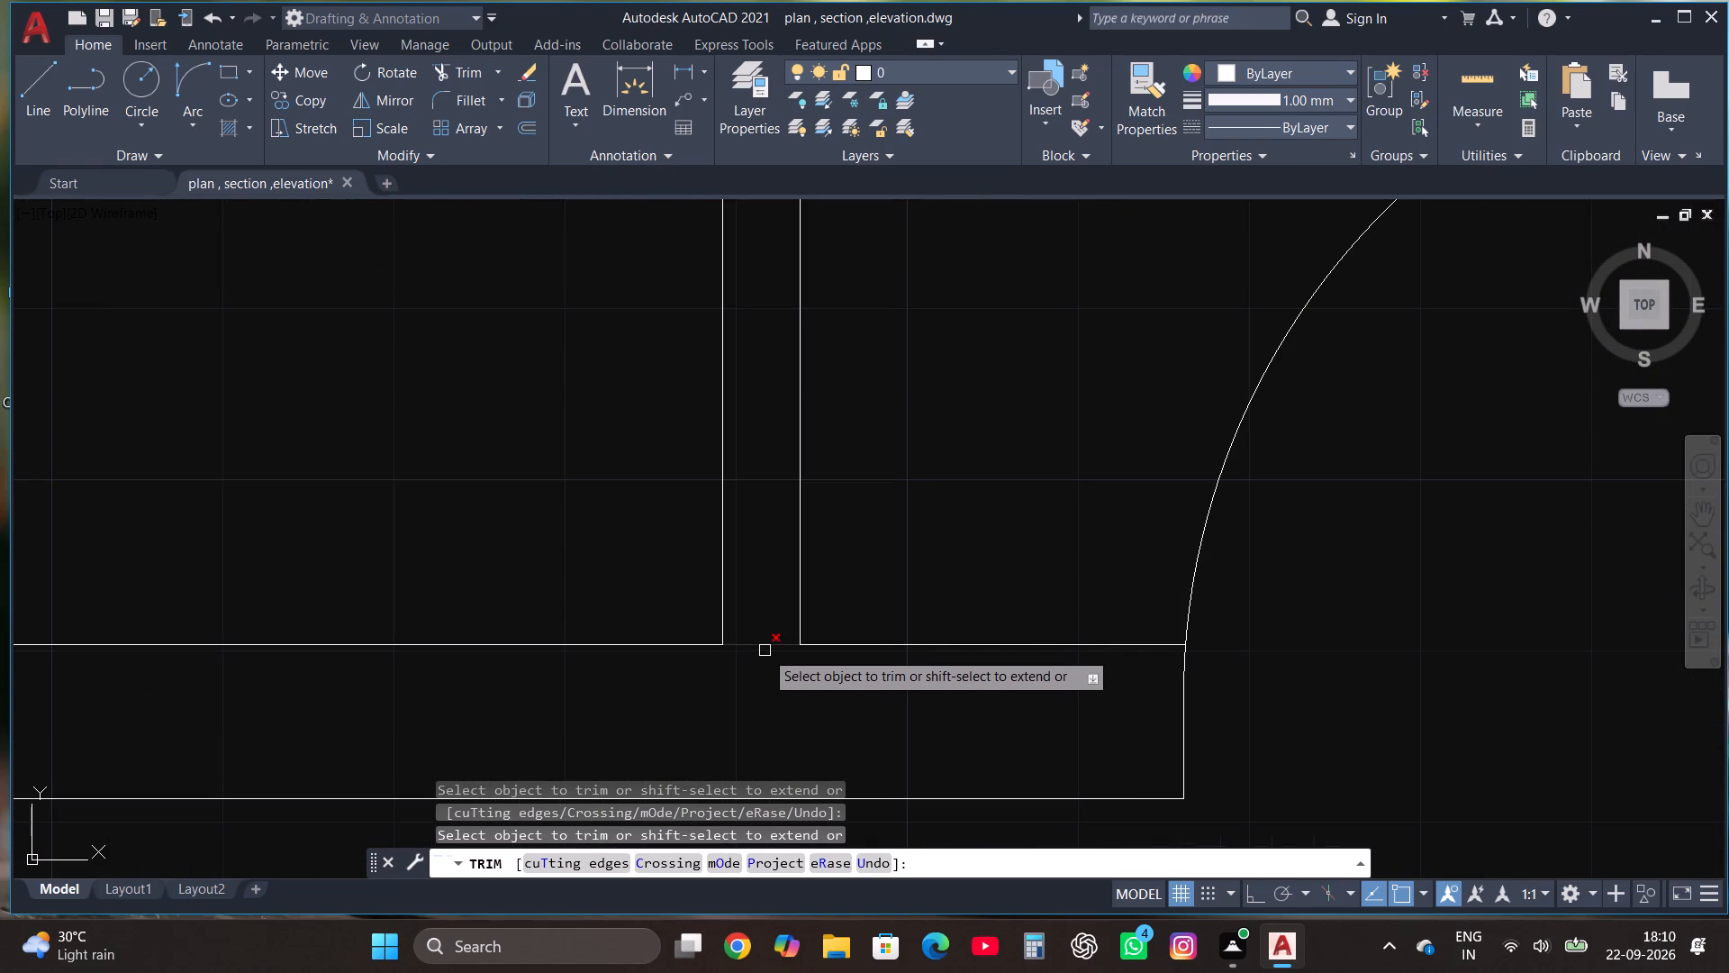
pyautogui.click(765, 653)
pyautogui.click(768, 618)
pyautogui.scroll(-5, 768, 621)
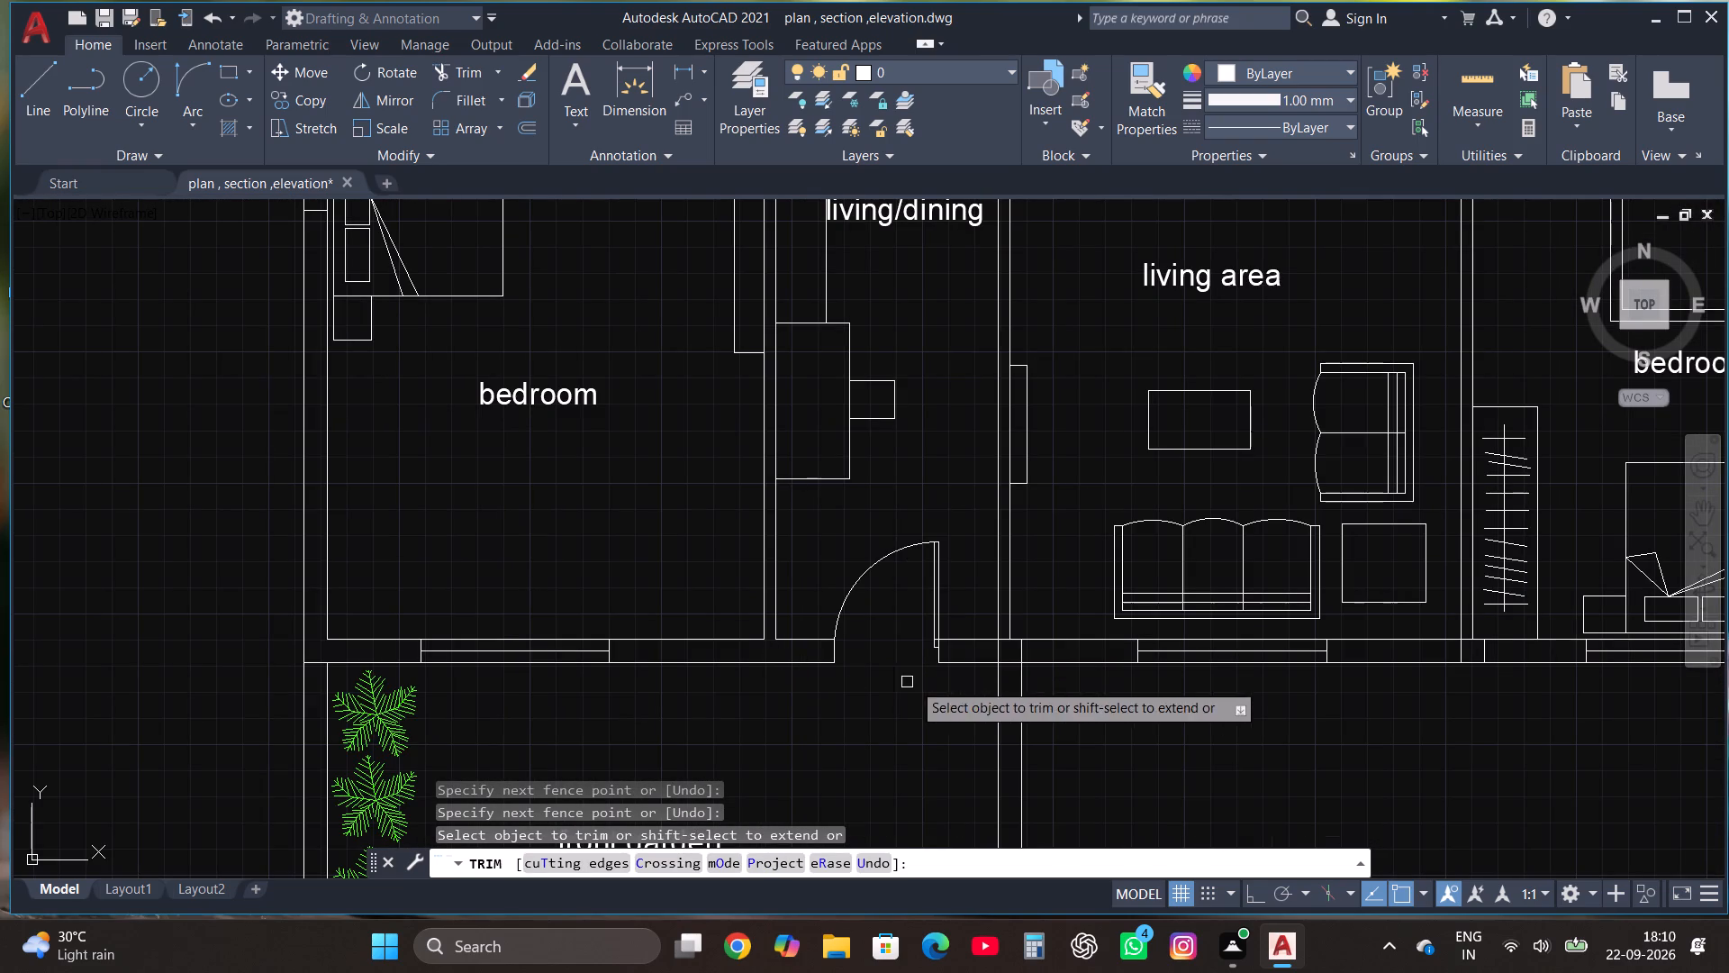
# Check the remaining ground floor wall junctions, from the entrance door along the front wall to the front garden.
pyautogui.scroll(3, 999, 643)
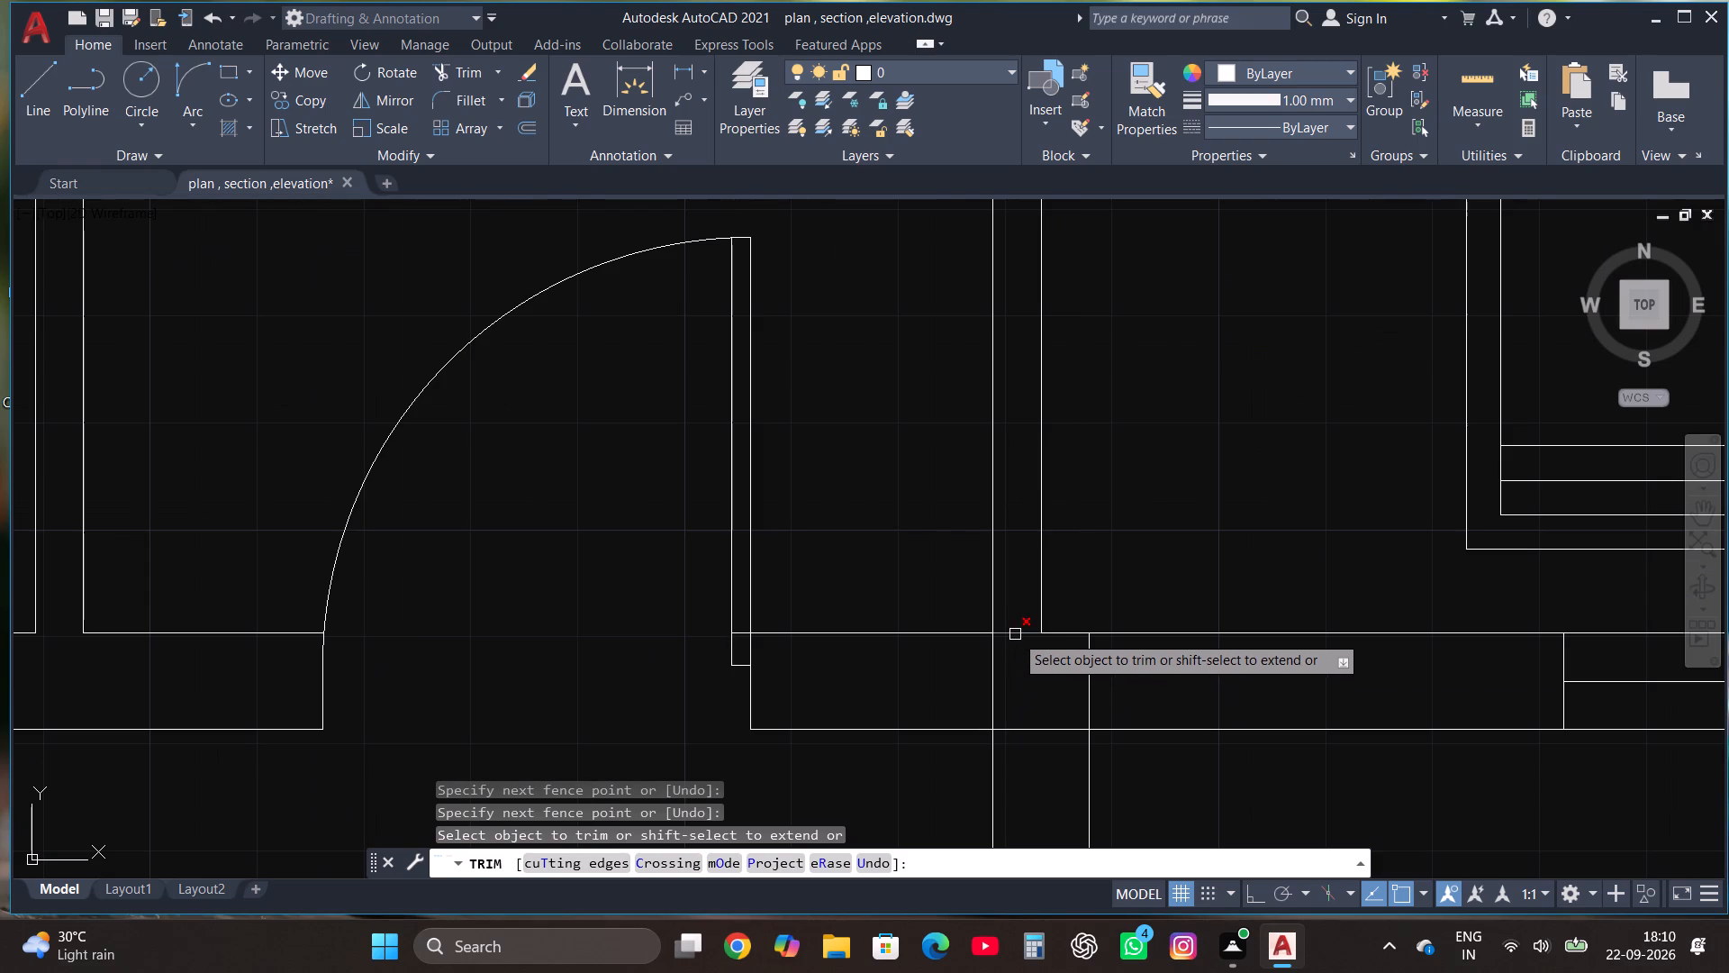
pyautogui.scroll(-4, 752, 687)
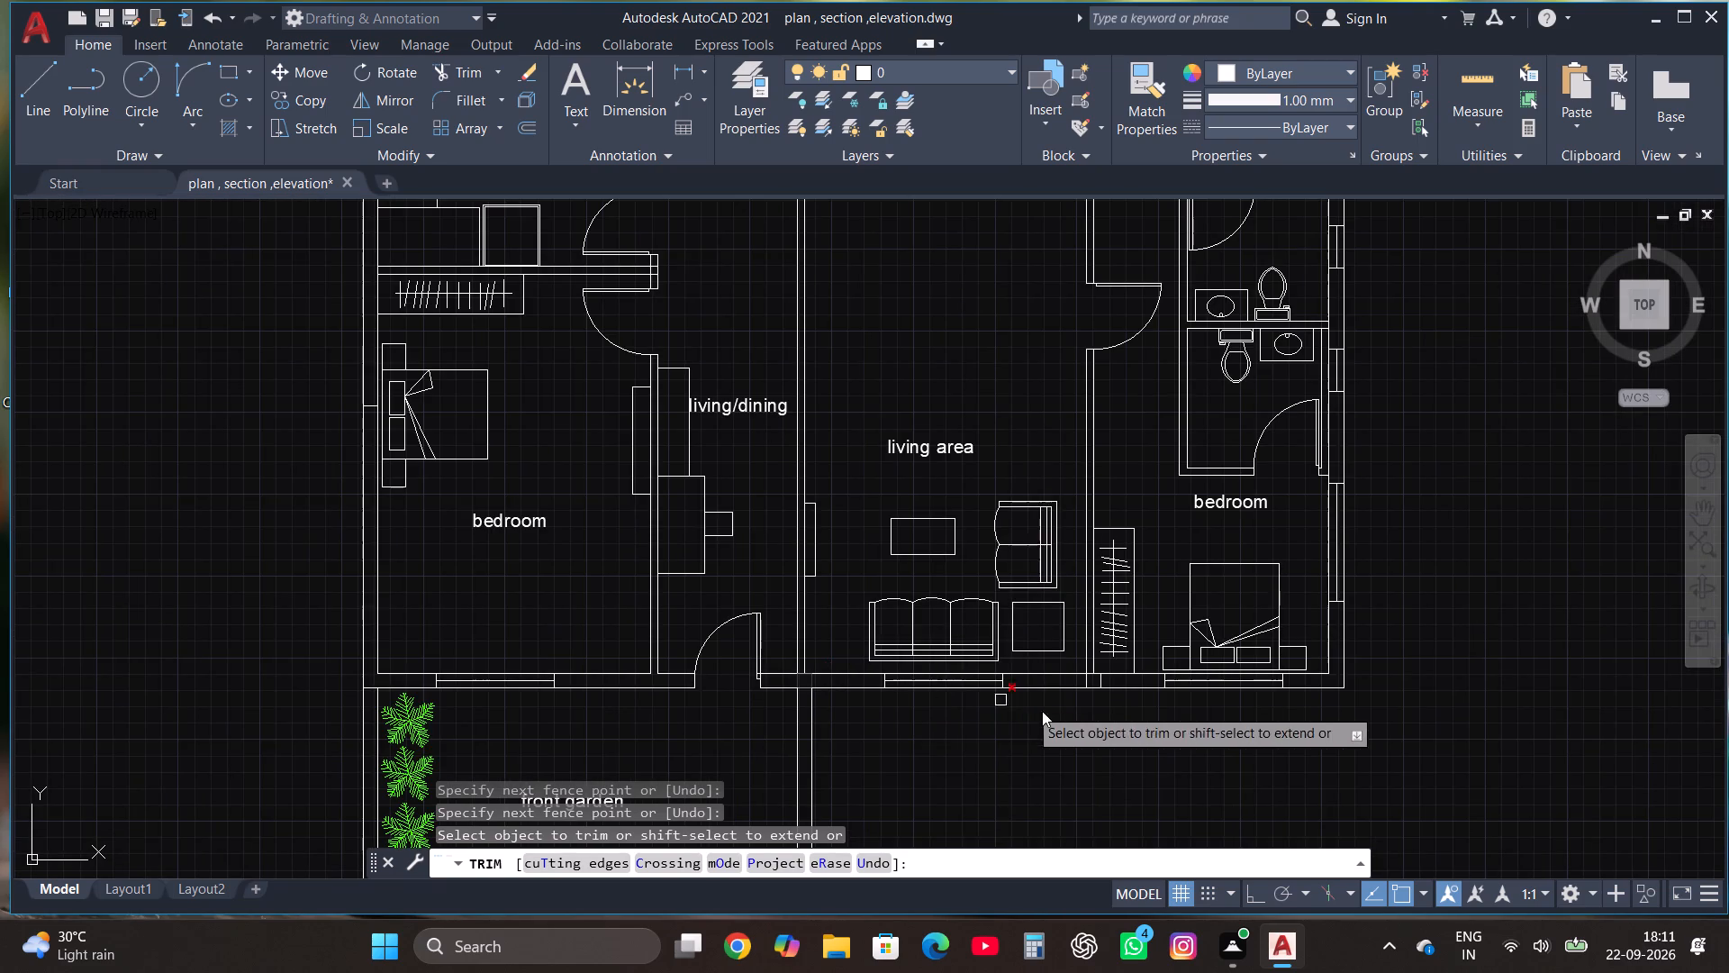
pyautogui.scroll(-1, 1100, 760)
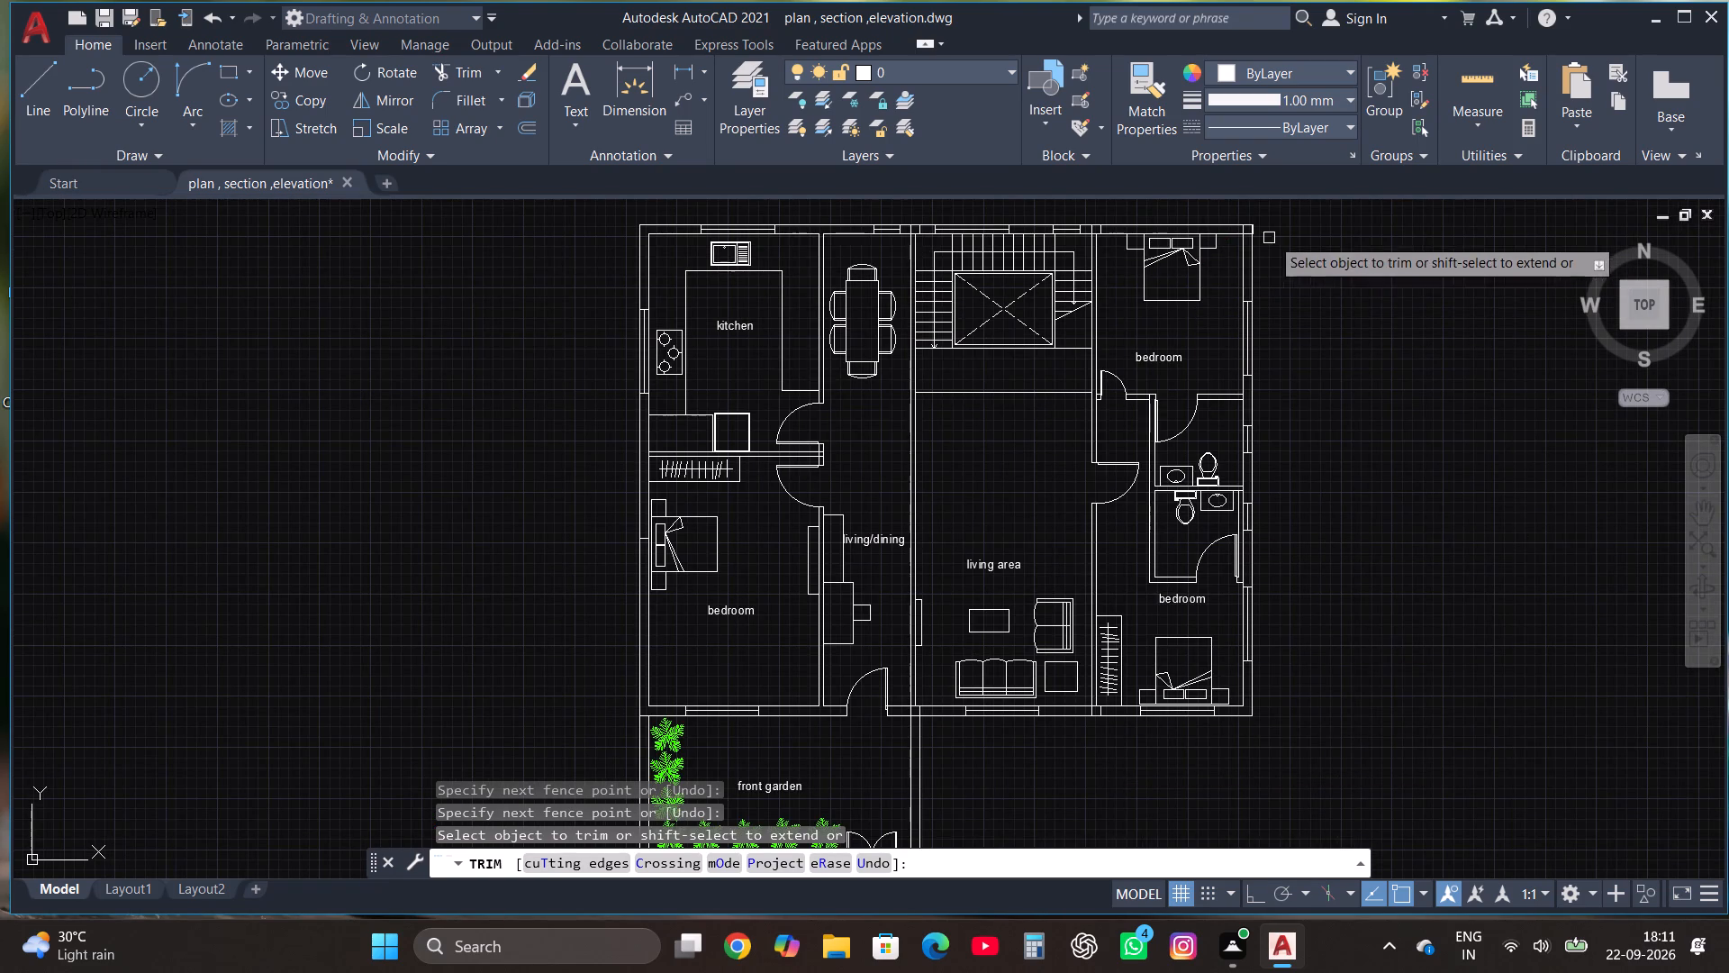
pyautogui.scroll(-2, 1302, 731)
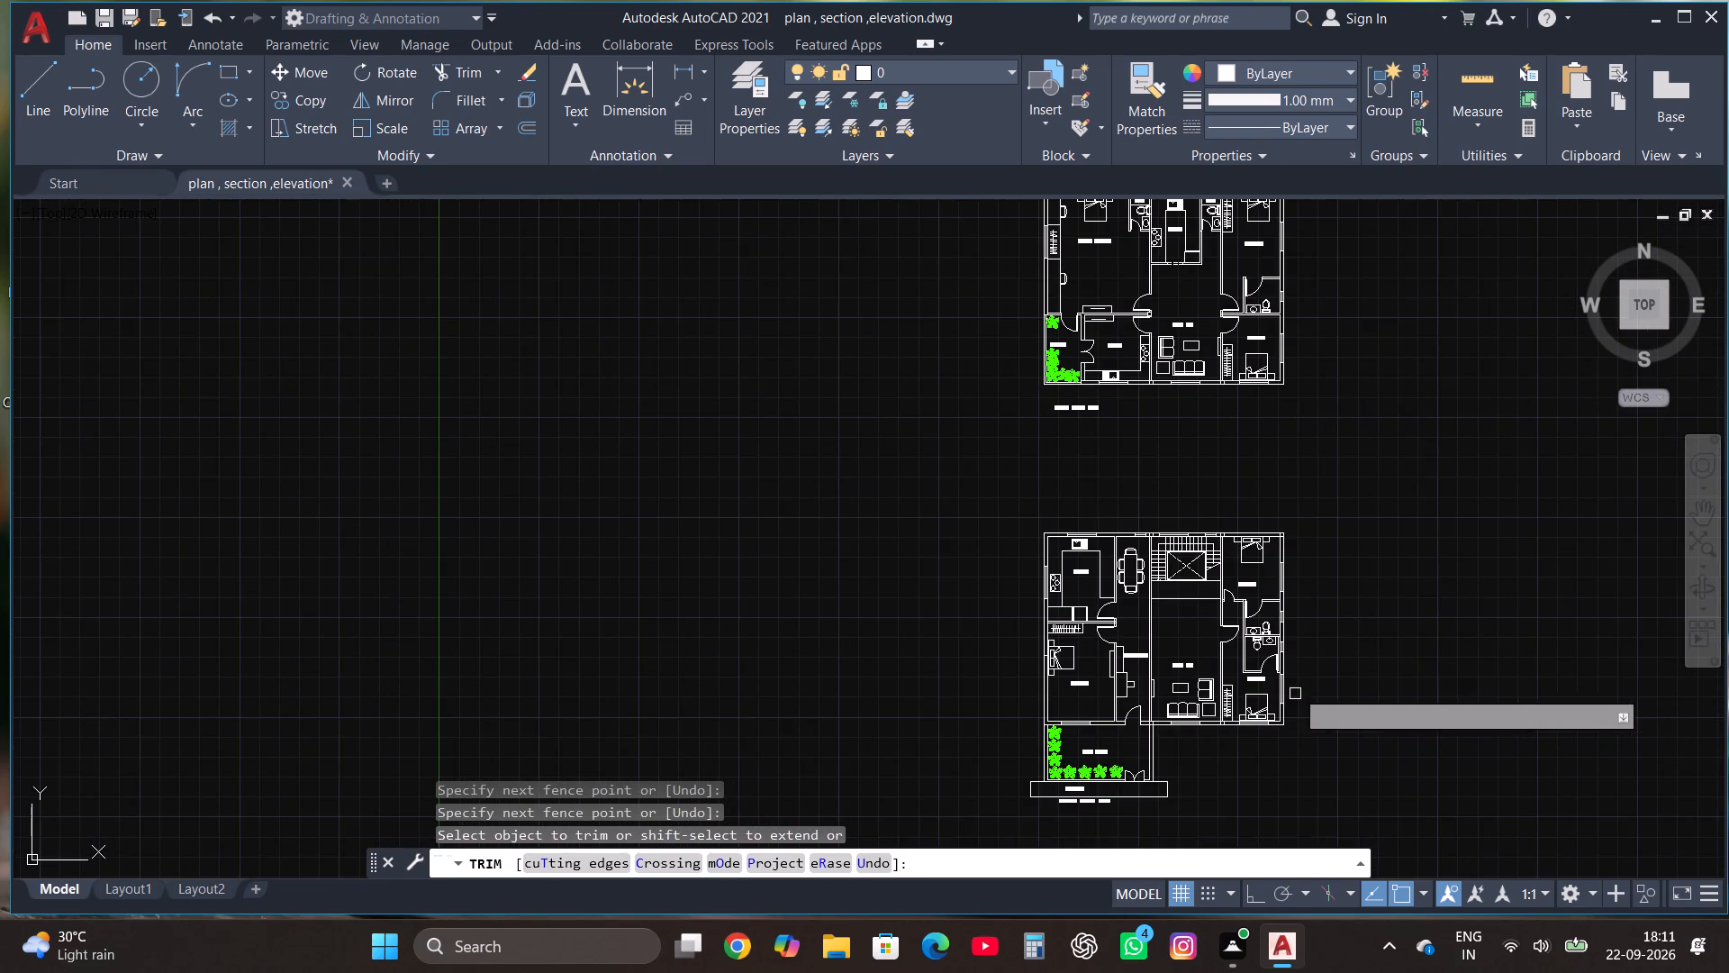
pyautogui.scroll(3, 1174, 764)
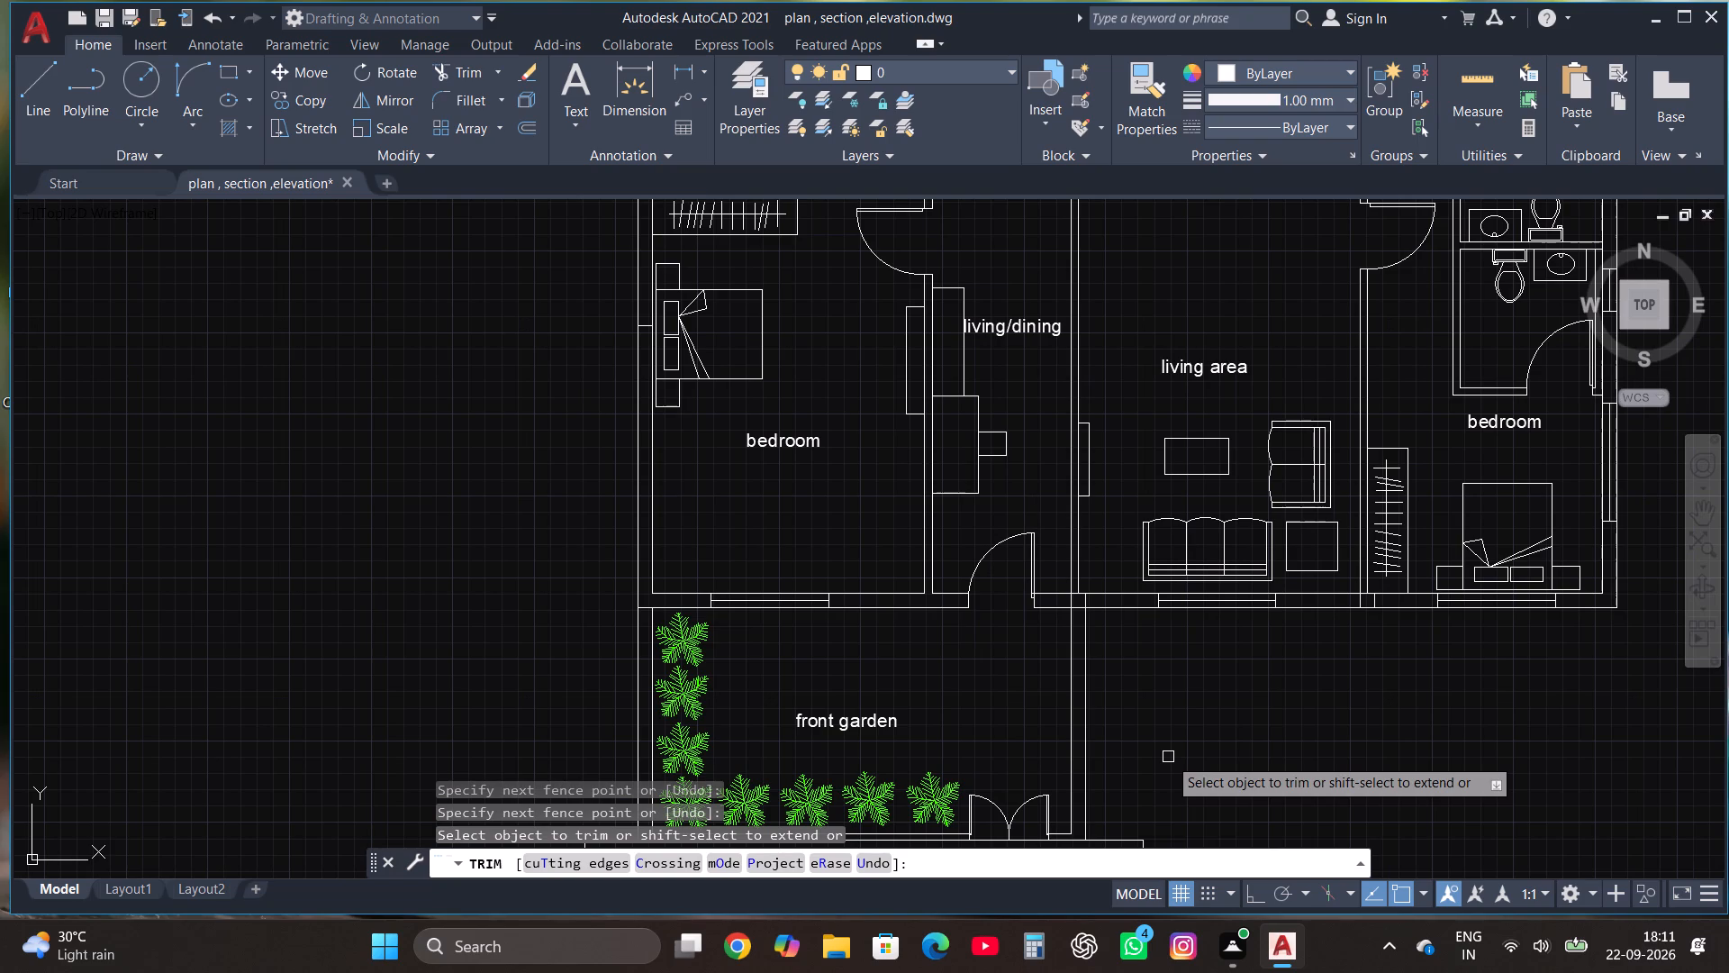
pyautogui.scroll(-1, 1124, 726)
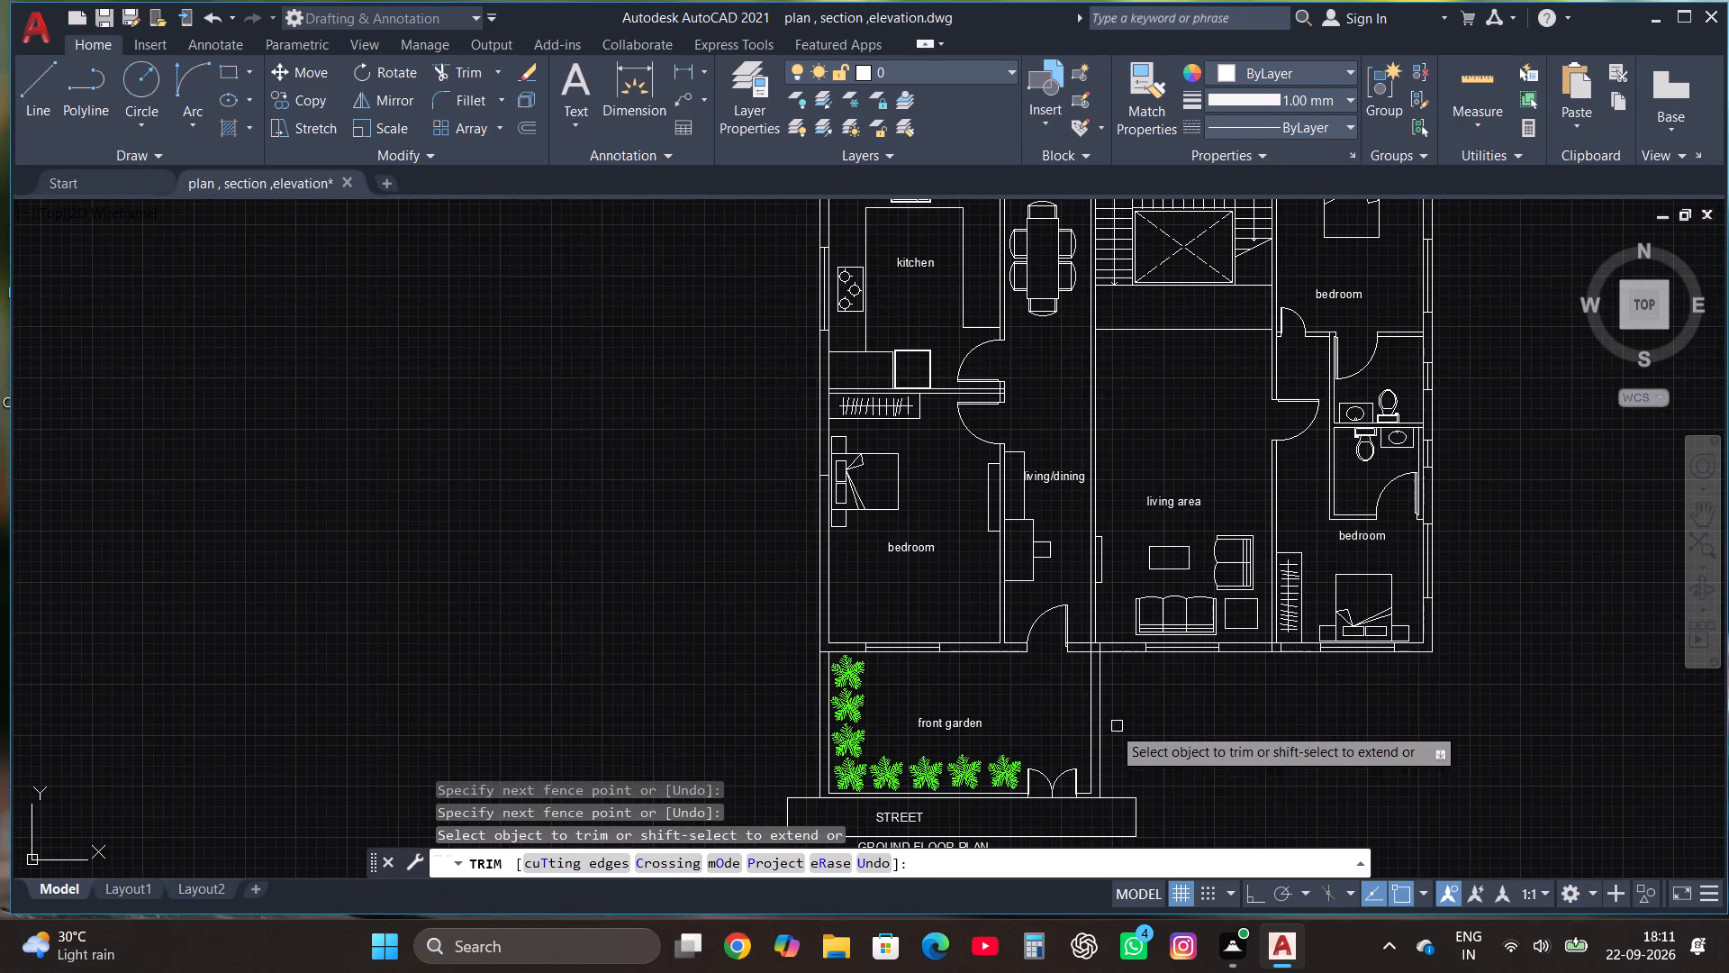
pyautogui.press('Escape')
# Draw a small rectangle as wide as the wall at the bedroom's outer corner above the front garden.
pyautogui.scroll(2, 851, 693)
pyautogui.scroll(1, 839, 600)
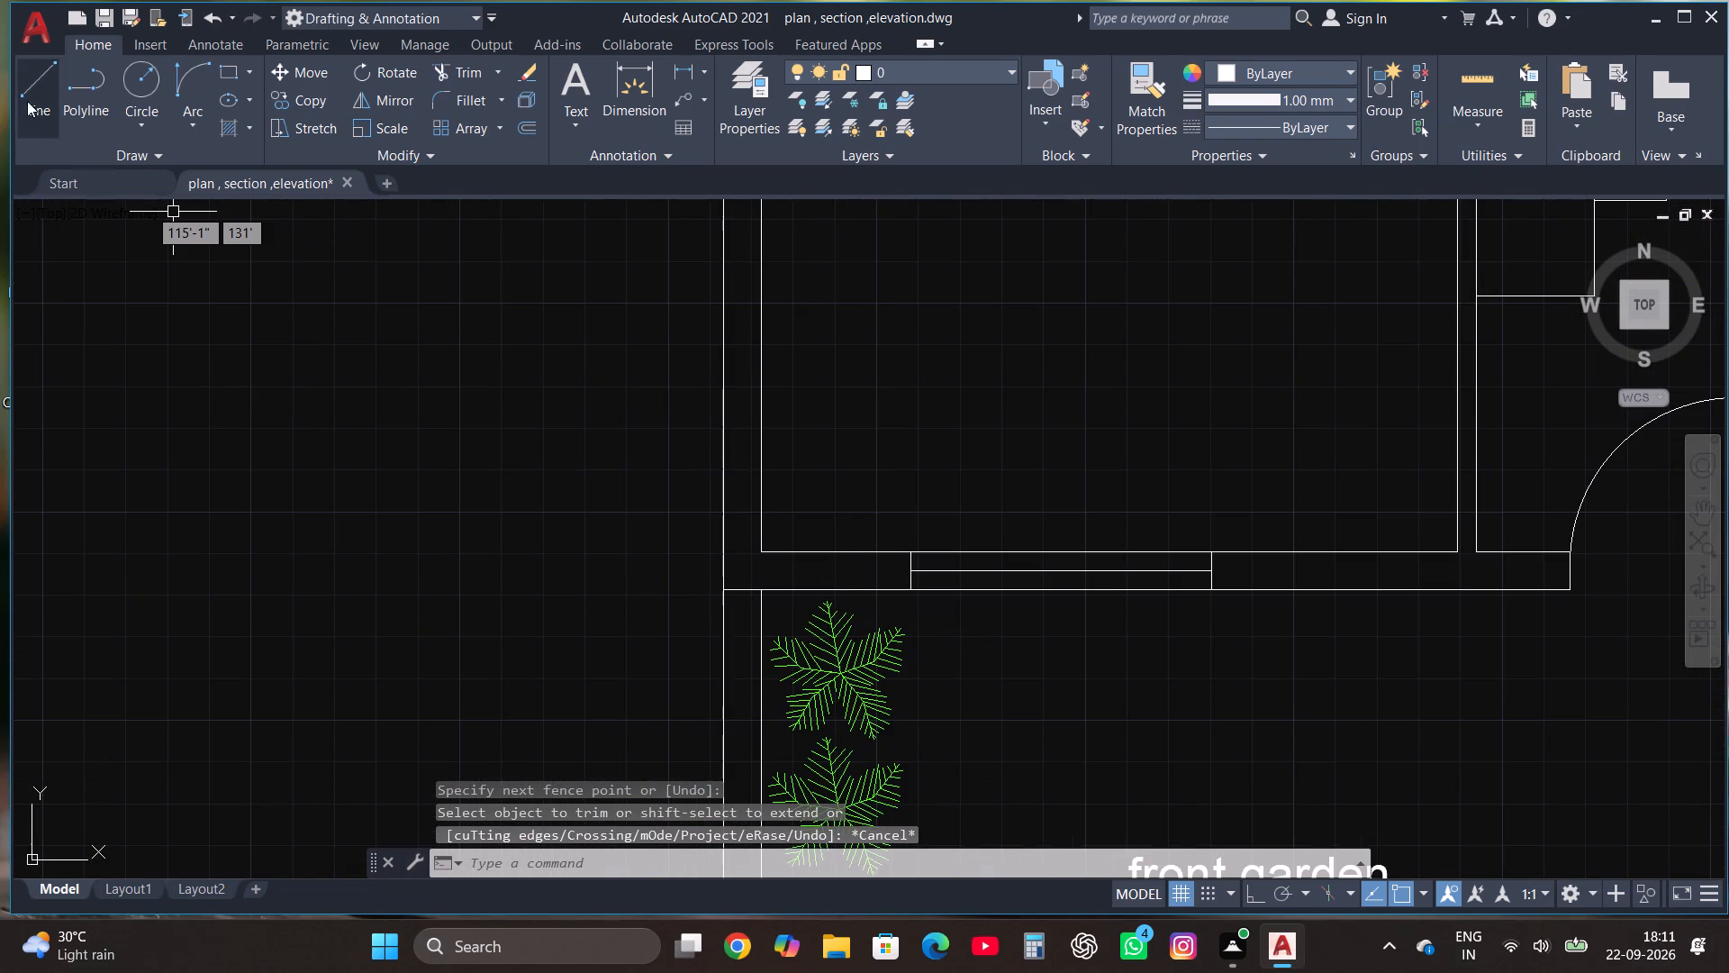
pyautogui.click(222, 71)
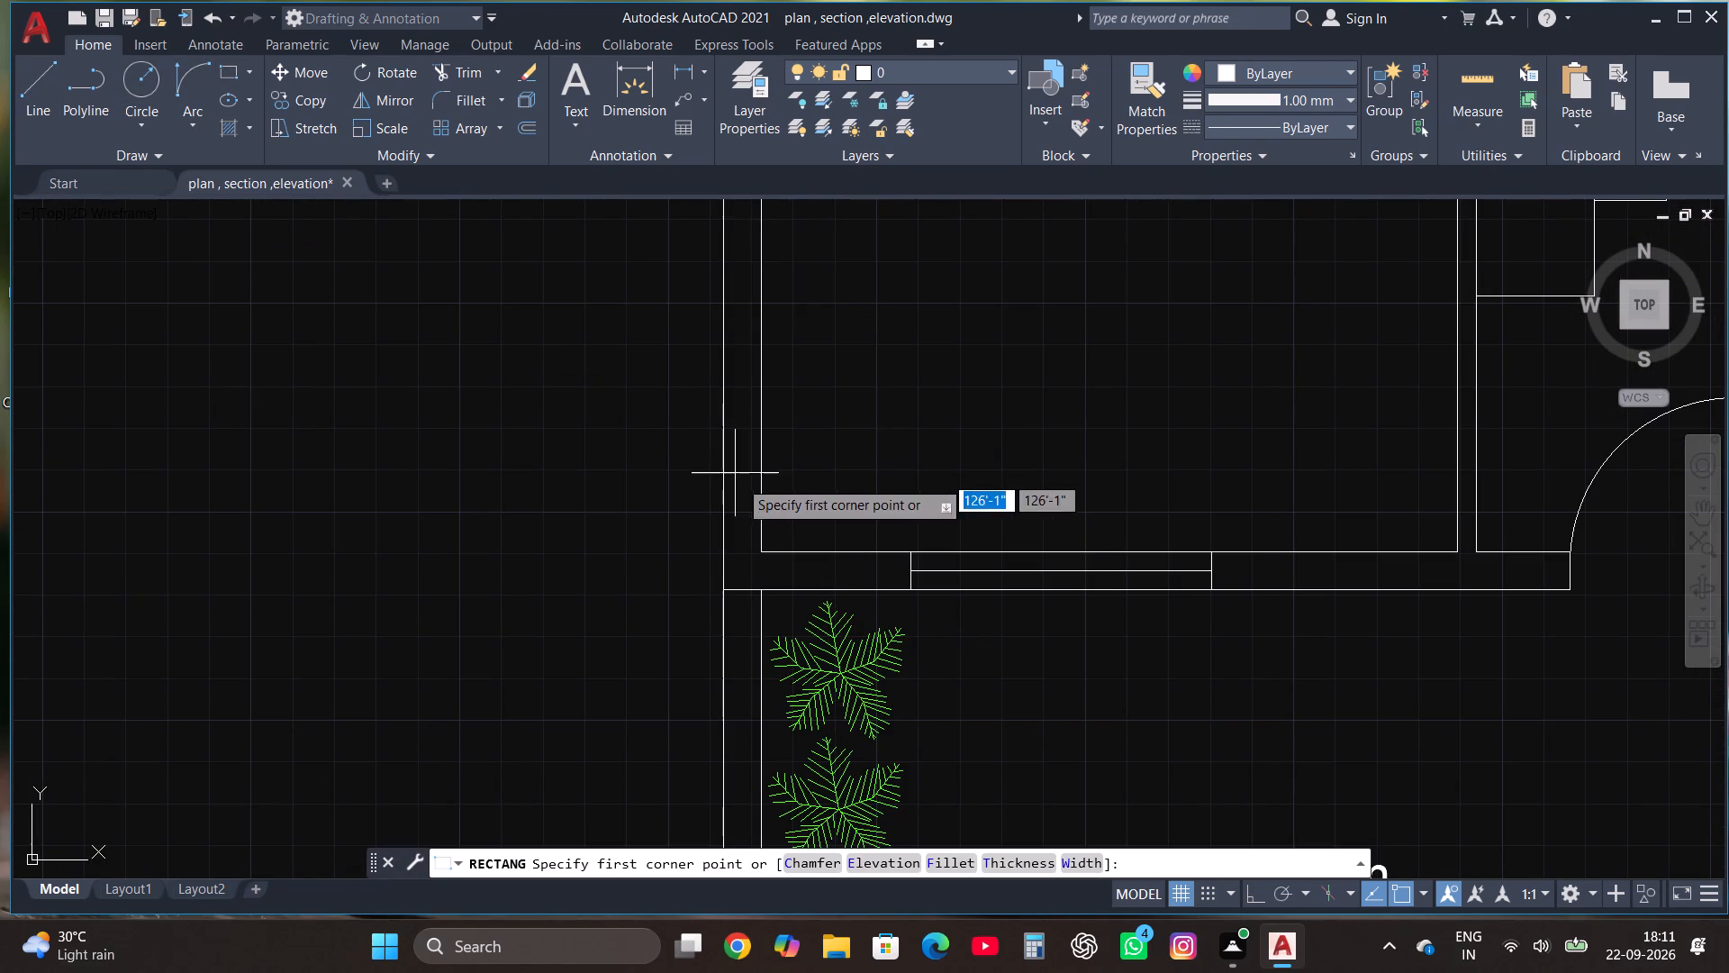
pyautogui.click(757, 550)
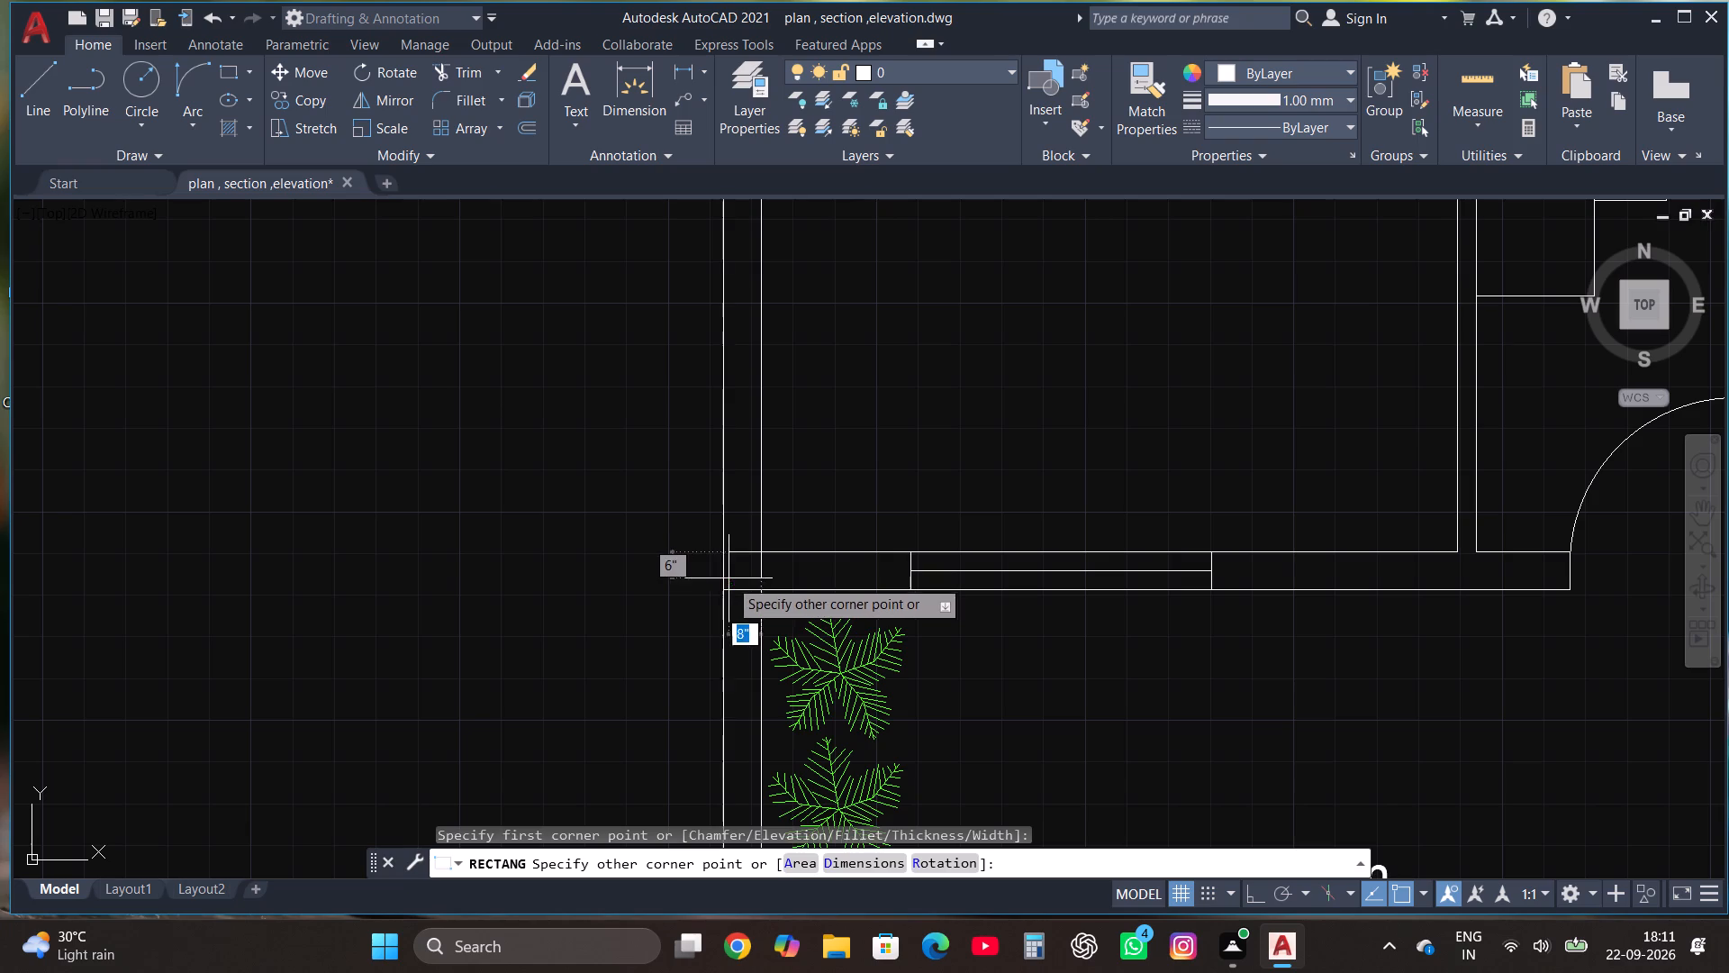
pyautogui.click(723, 583)
# Complete the 9" rectangle at the bedroom's outer corner above the front garden, stretching its lower vertices to the front wall's outer line.
pyautogui.click(729, 585)
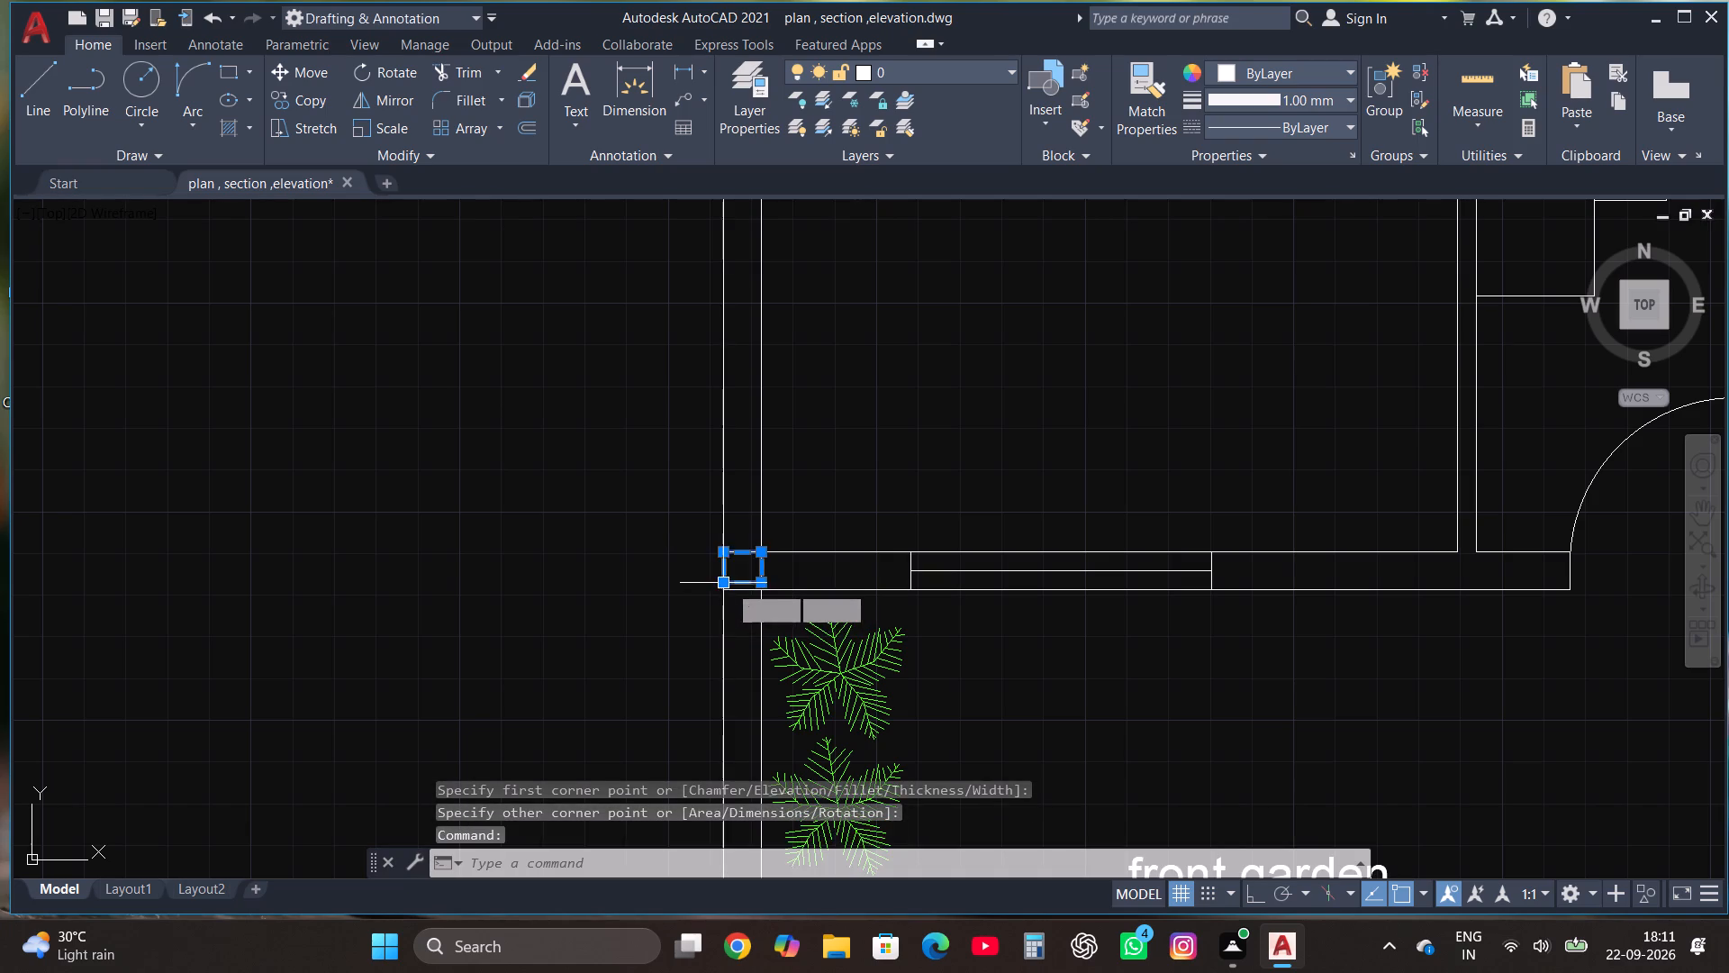
pyautogui.scroll(2, 730, 585)
pyautogui.click(713, 587)
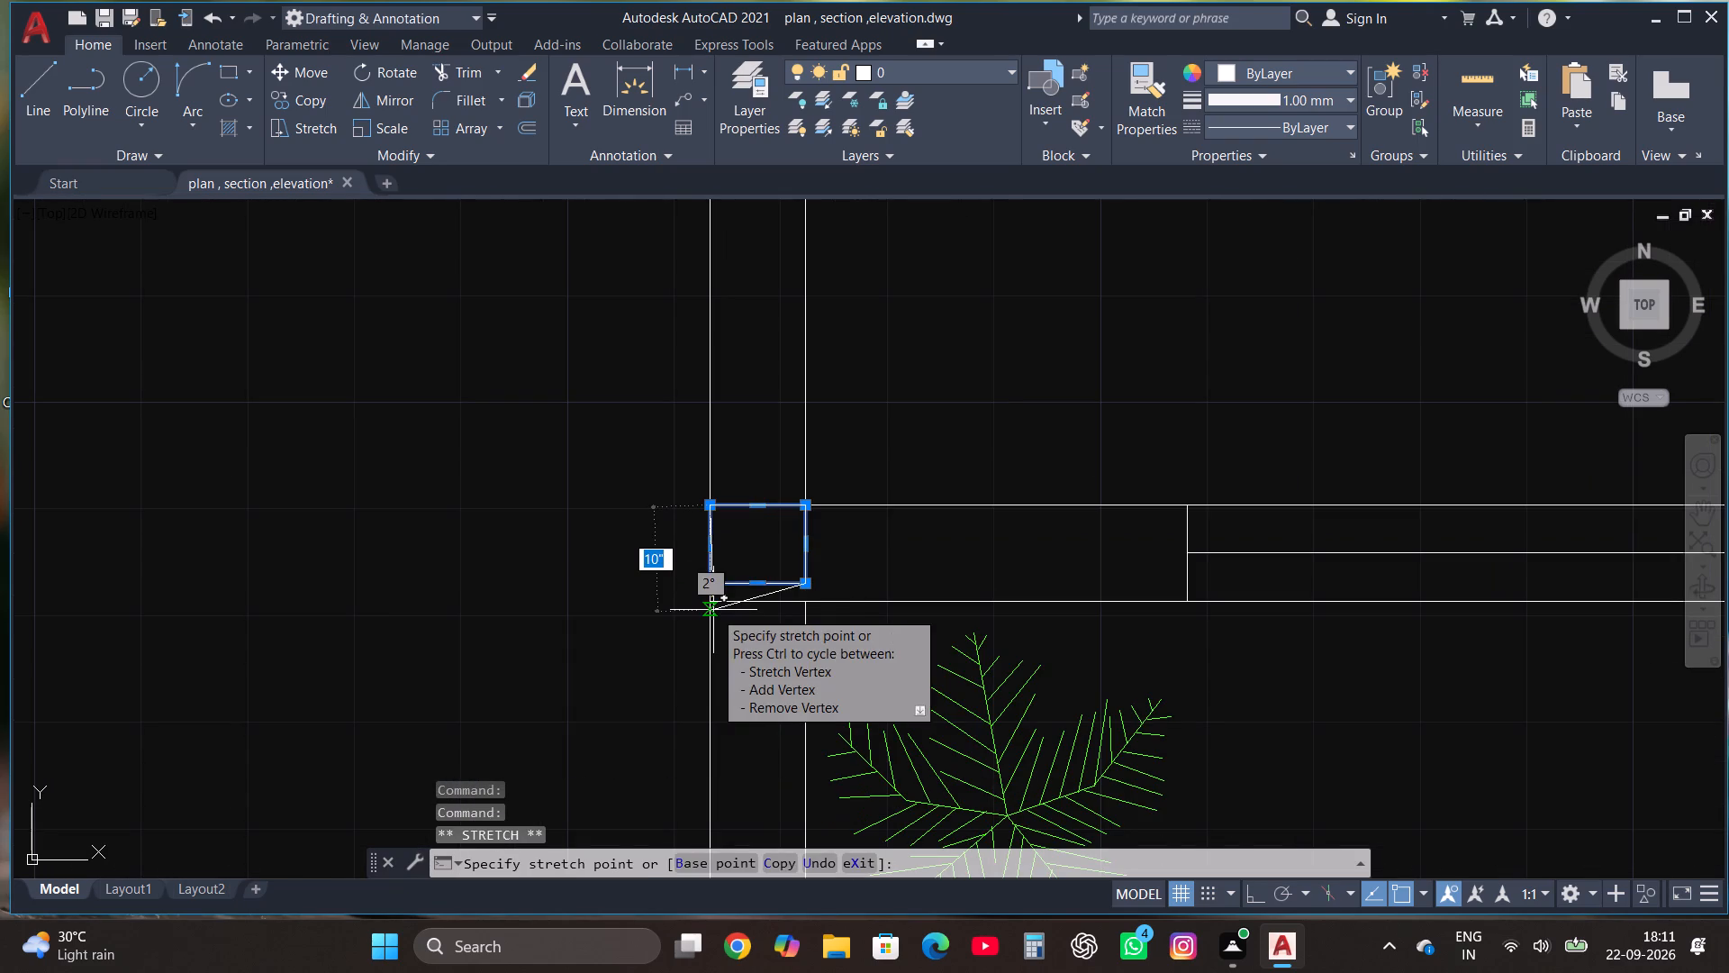
pyautogui.click(713, 610)
pyautogui.click(802, 589)
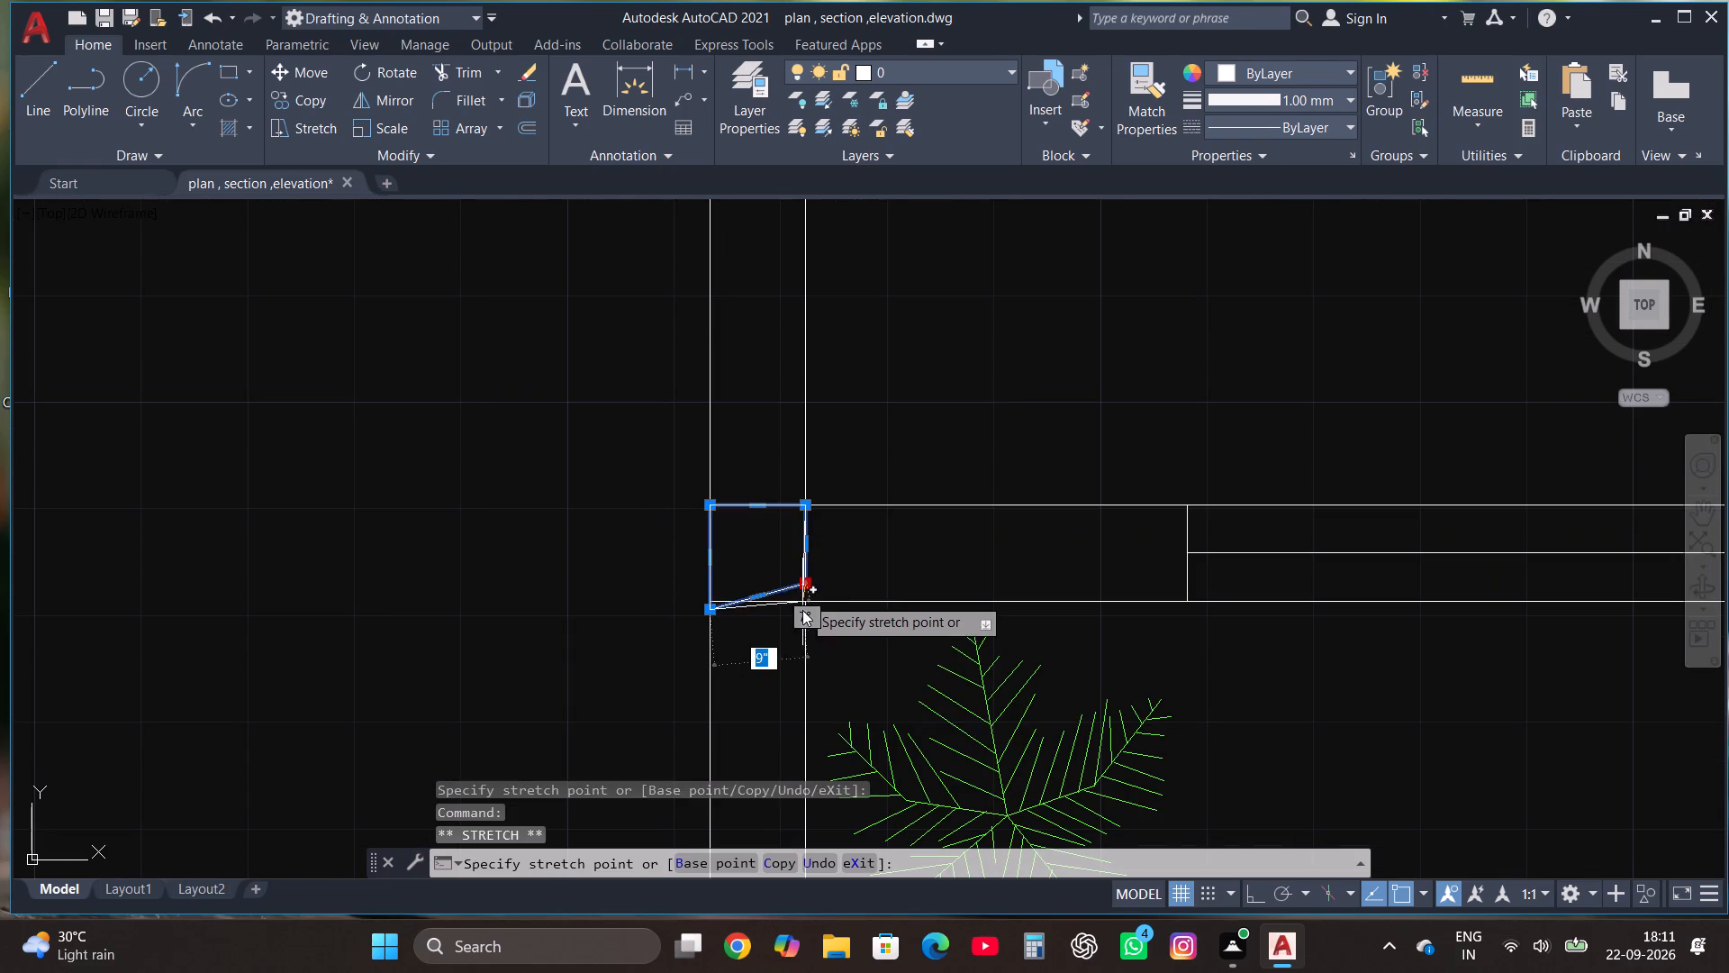
pyautogui.click(801, 599)
pyautogui.press('Escape')
pyautogui.scroll(2, 739, 597)
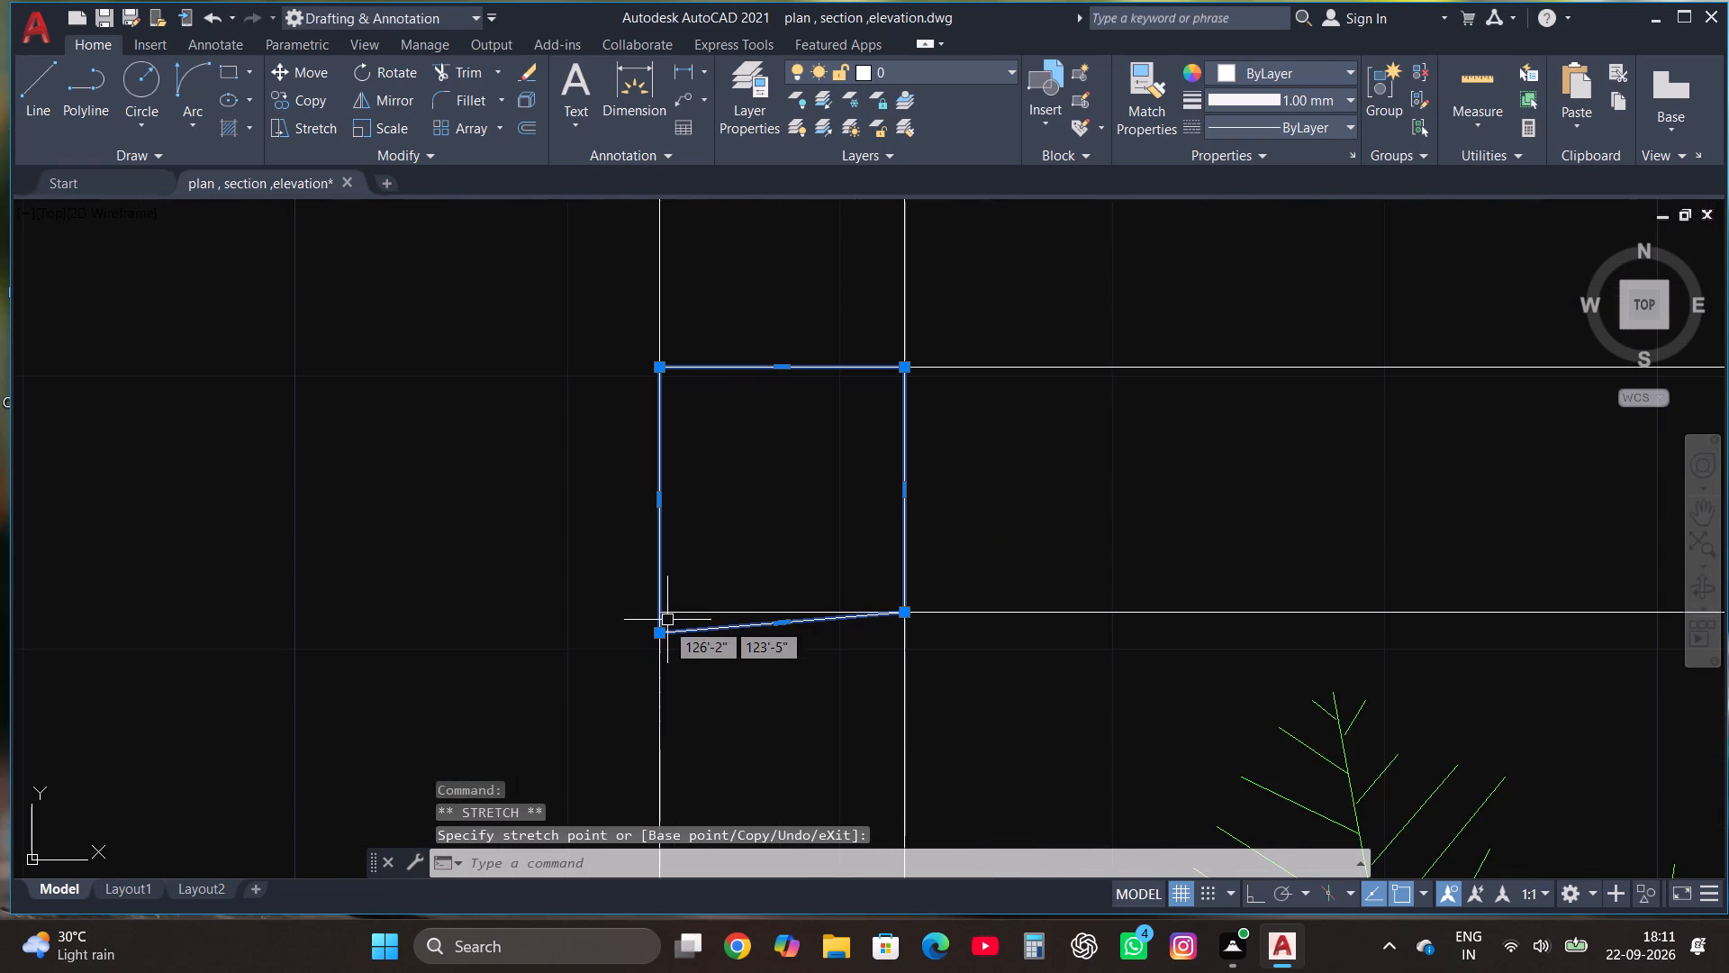
pyautogui.click(663, 632)
pyautogui.click(662, 617)
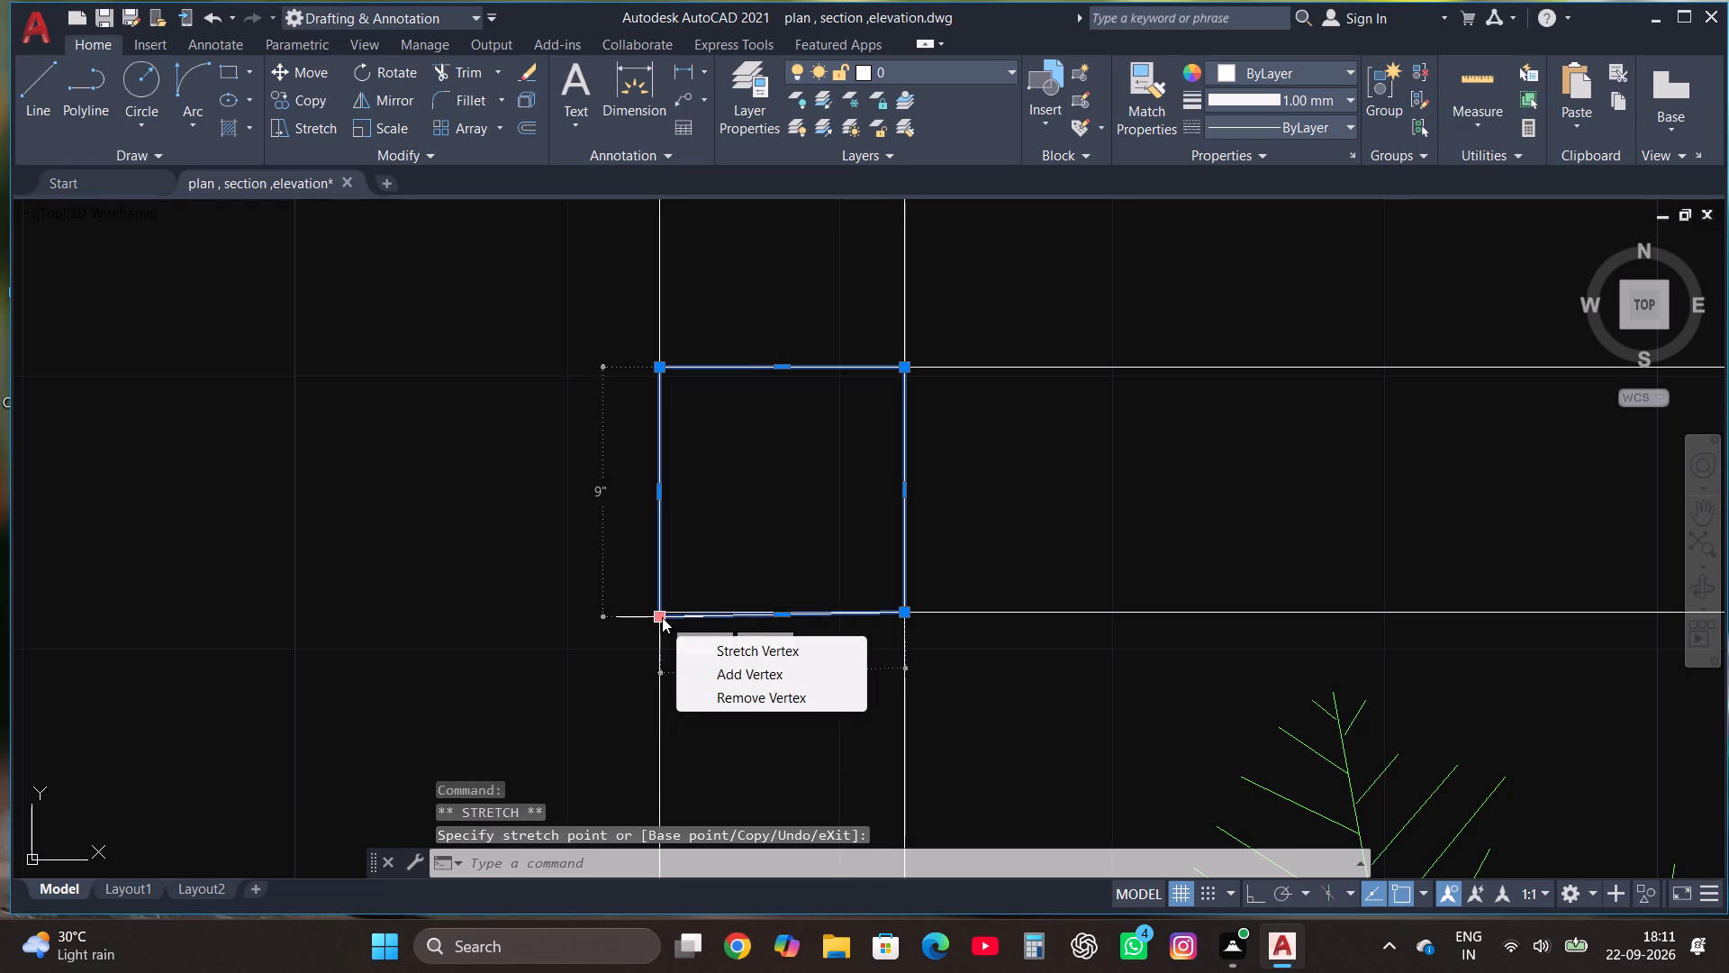
pyautogui.click(662, 617)
pyautogui.click(662, 607)
pyautogui.press('Escape')
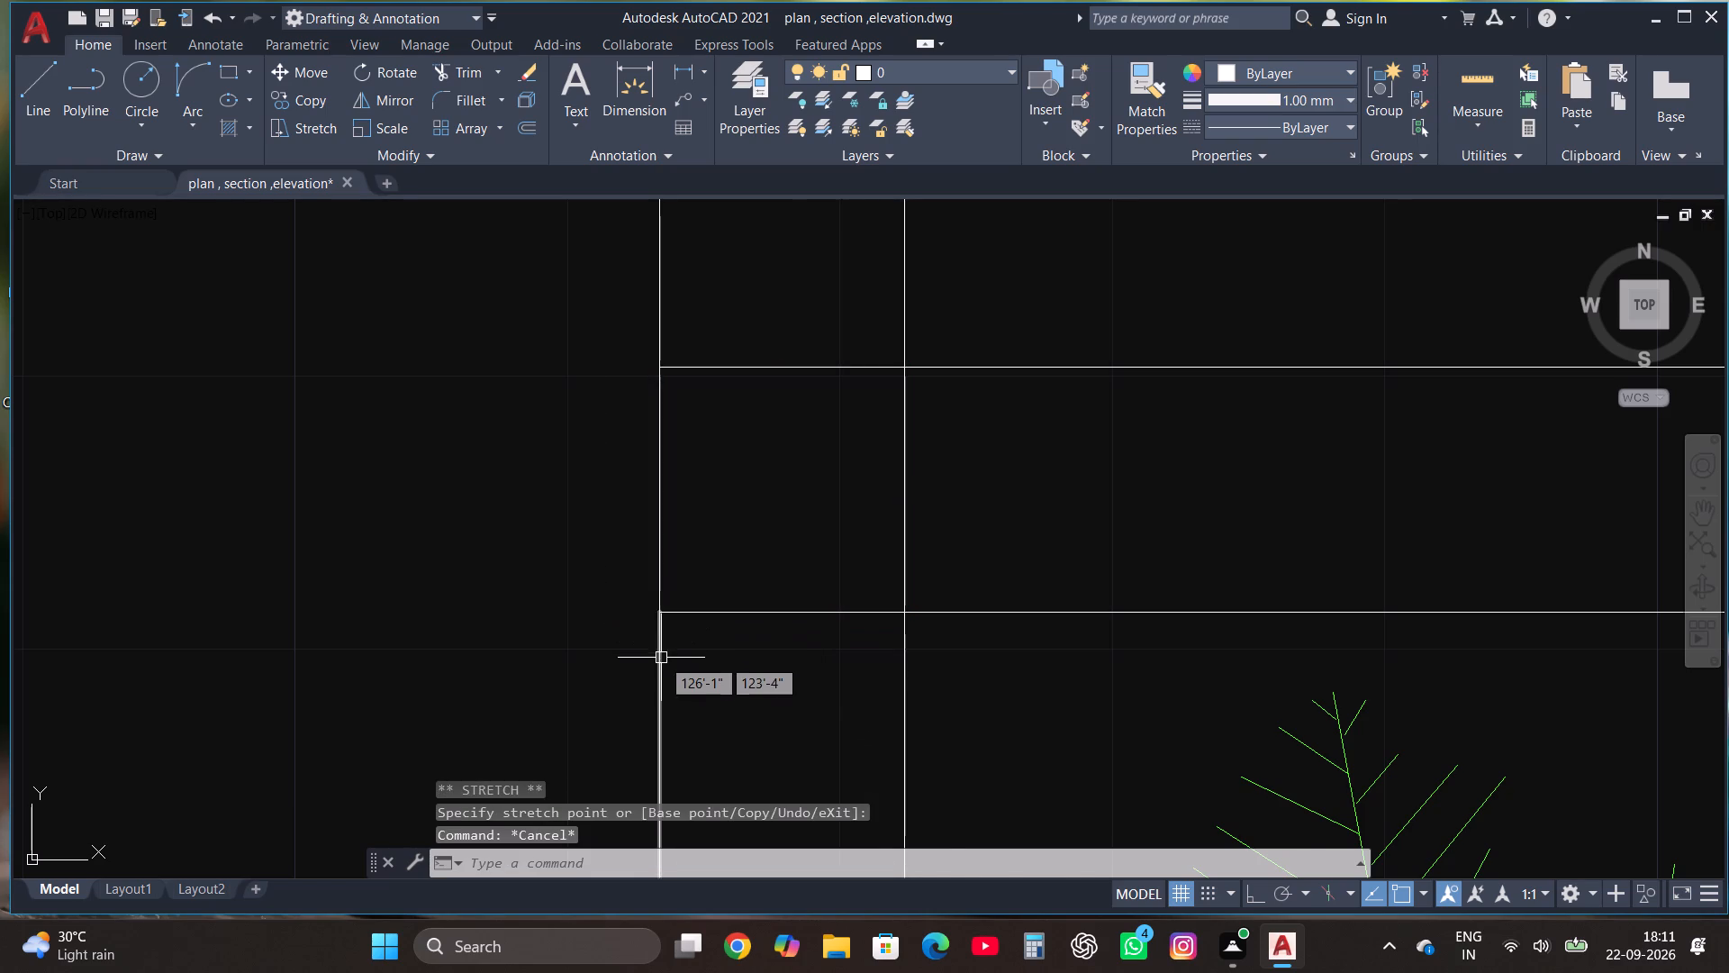
# Draw a wall-width square rectangle at the ground floor plan's south-east outer corner, beside the bedroom with the wardrobe.
pyautogui.scroll(-3, 687, 662)
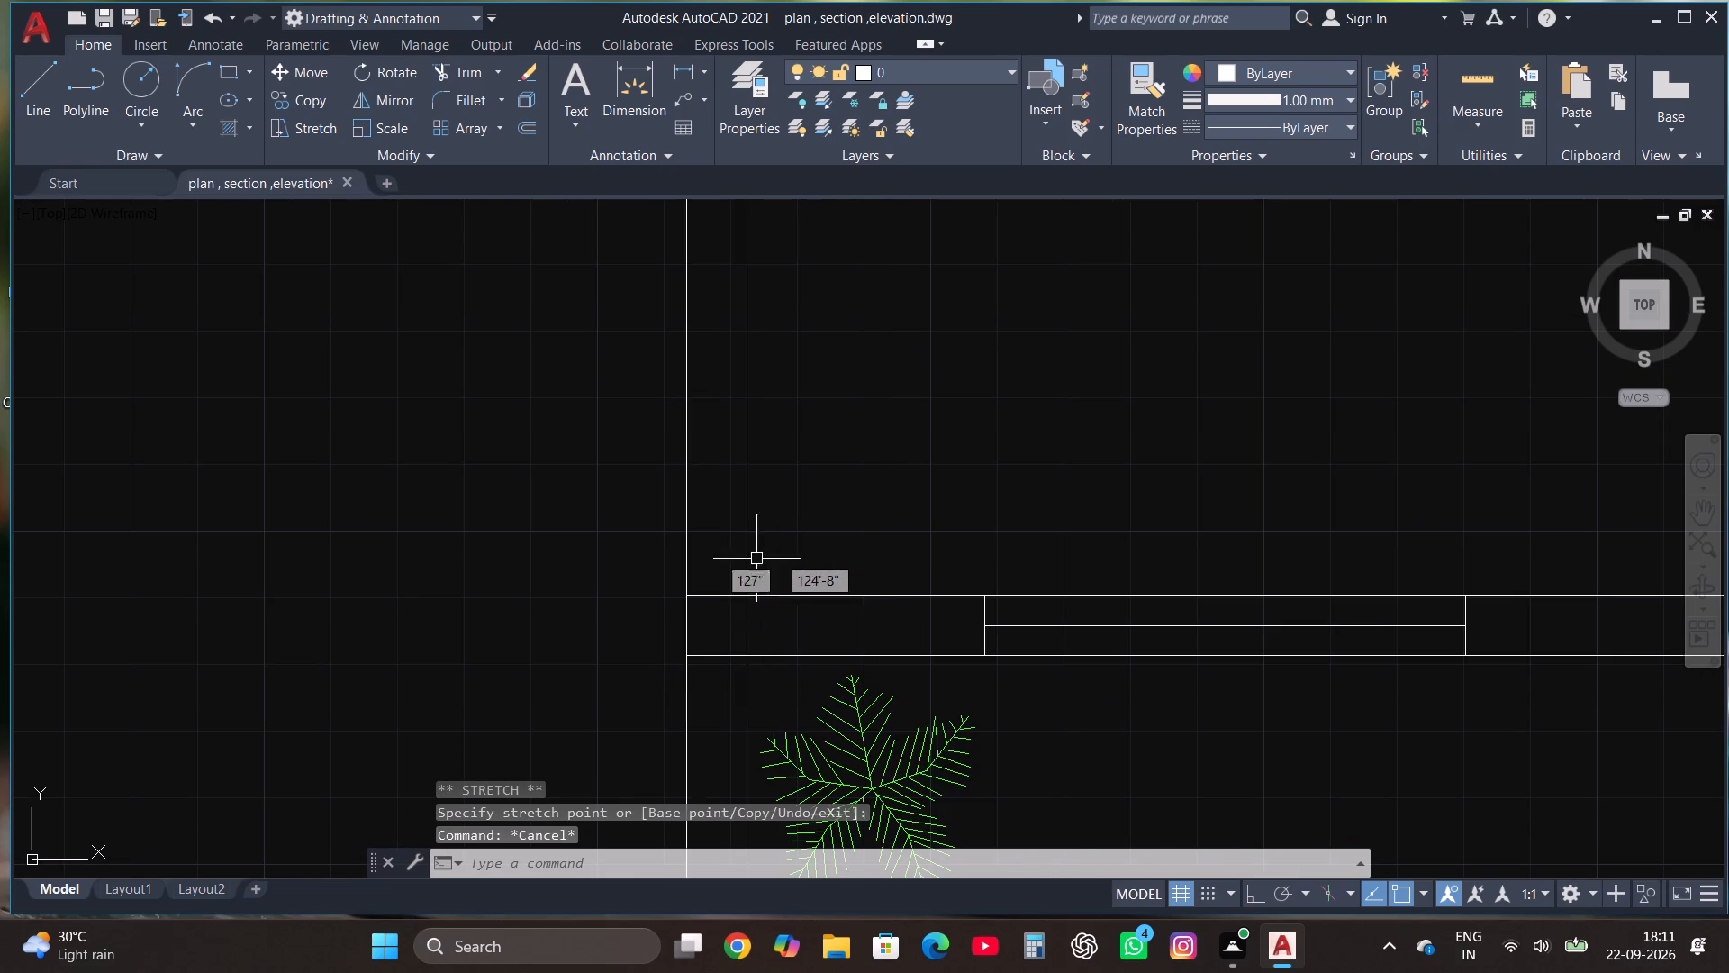
pyautogui.scroll(-2, 631, 576)
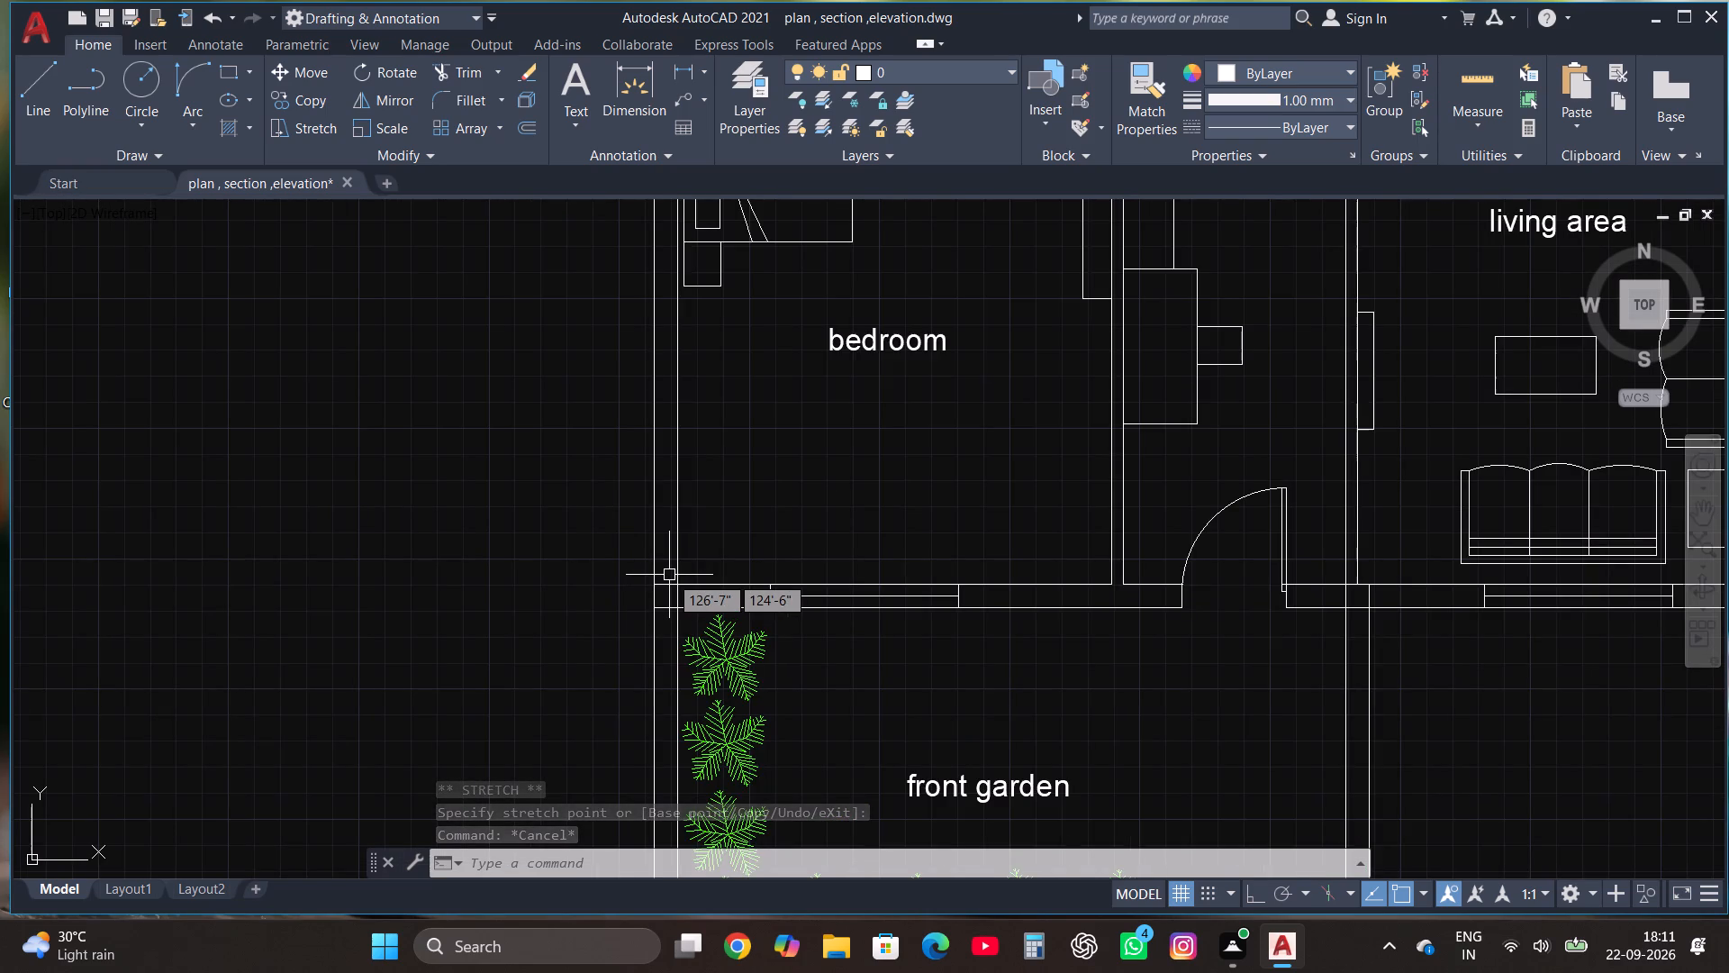
pyautogui.scroll(-1, 669, 575)
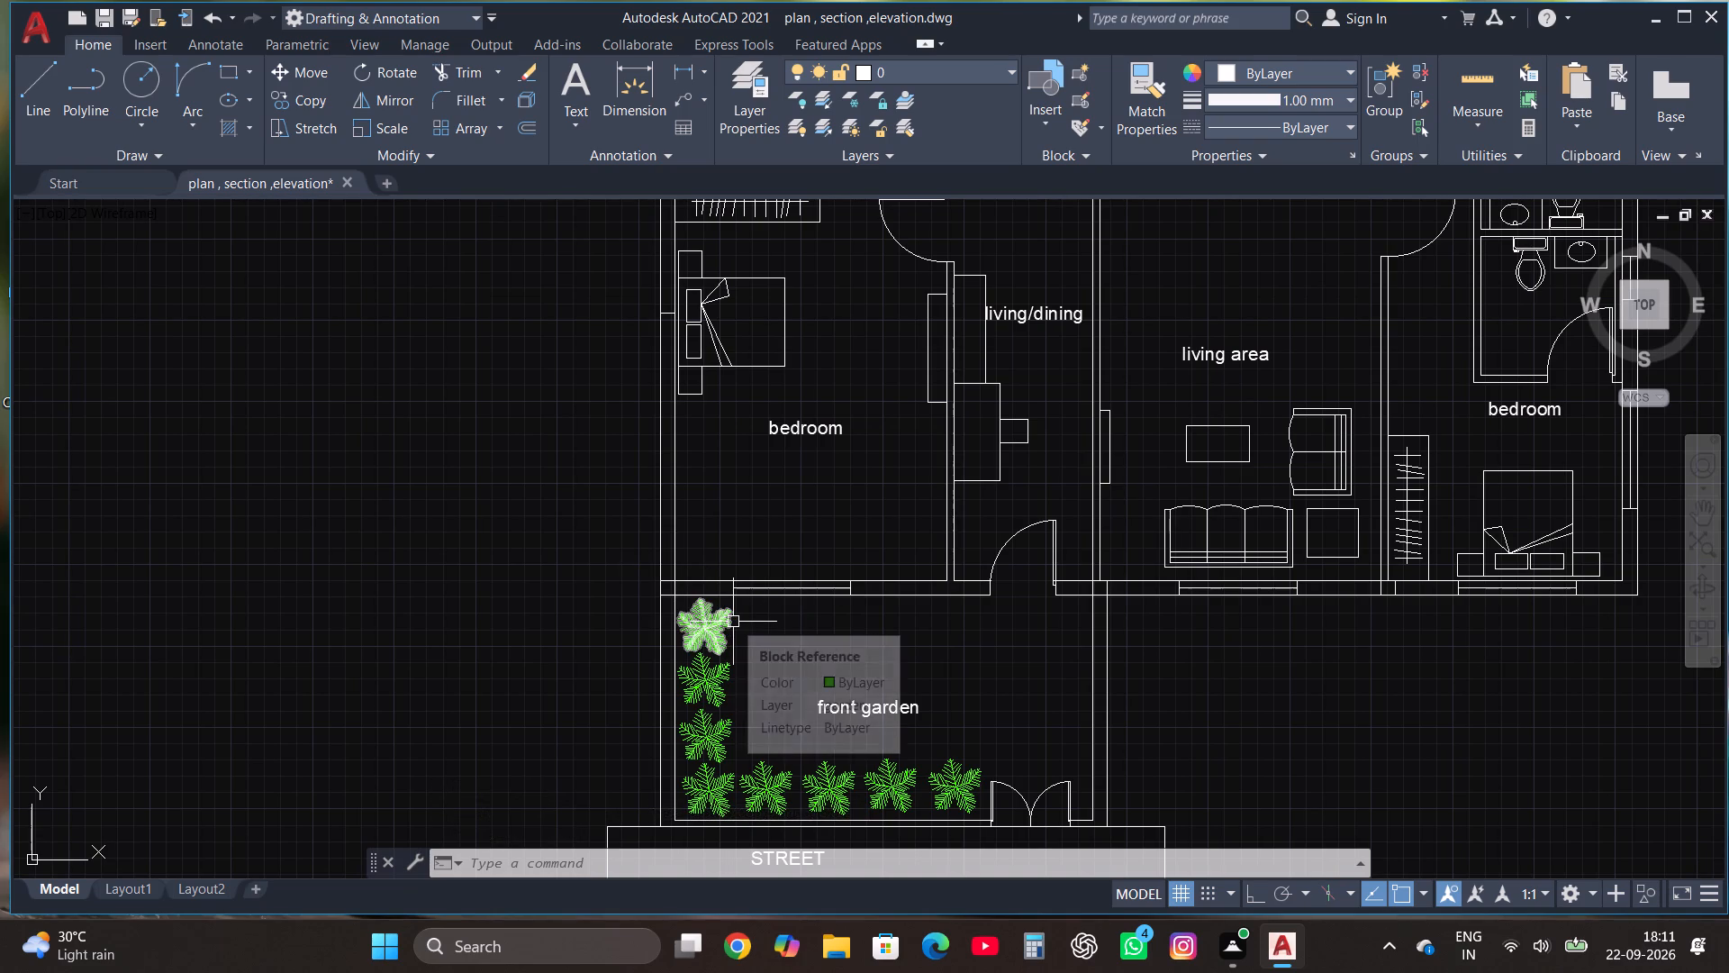
pyautogui.scroll(-1, 733, 622)
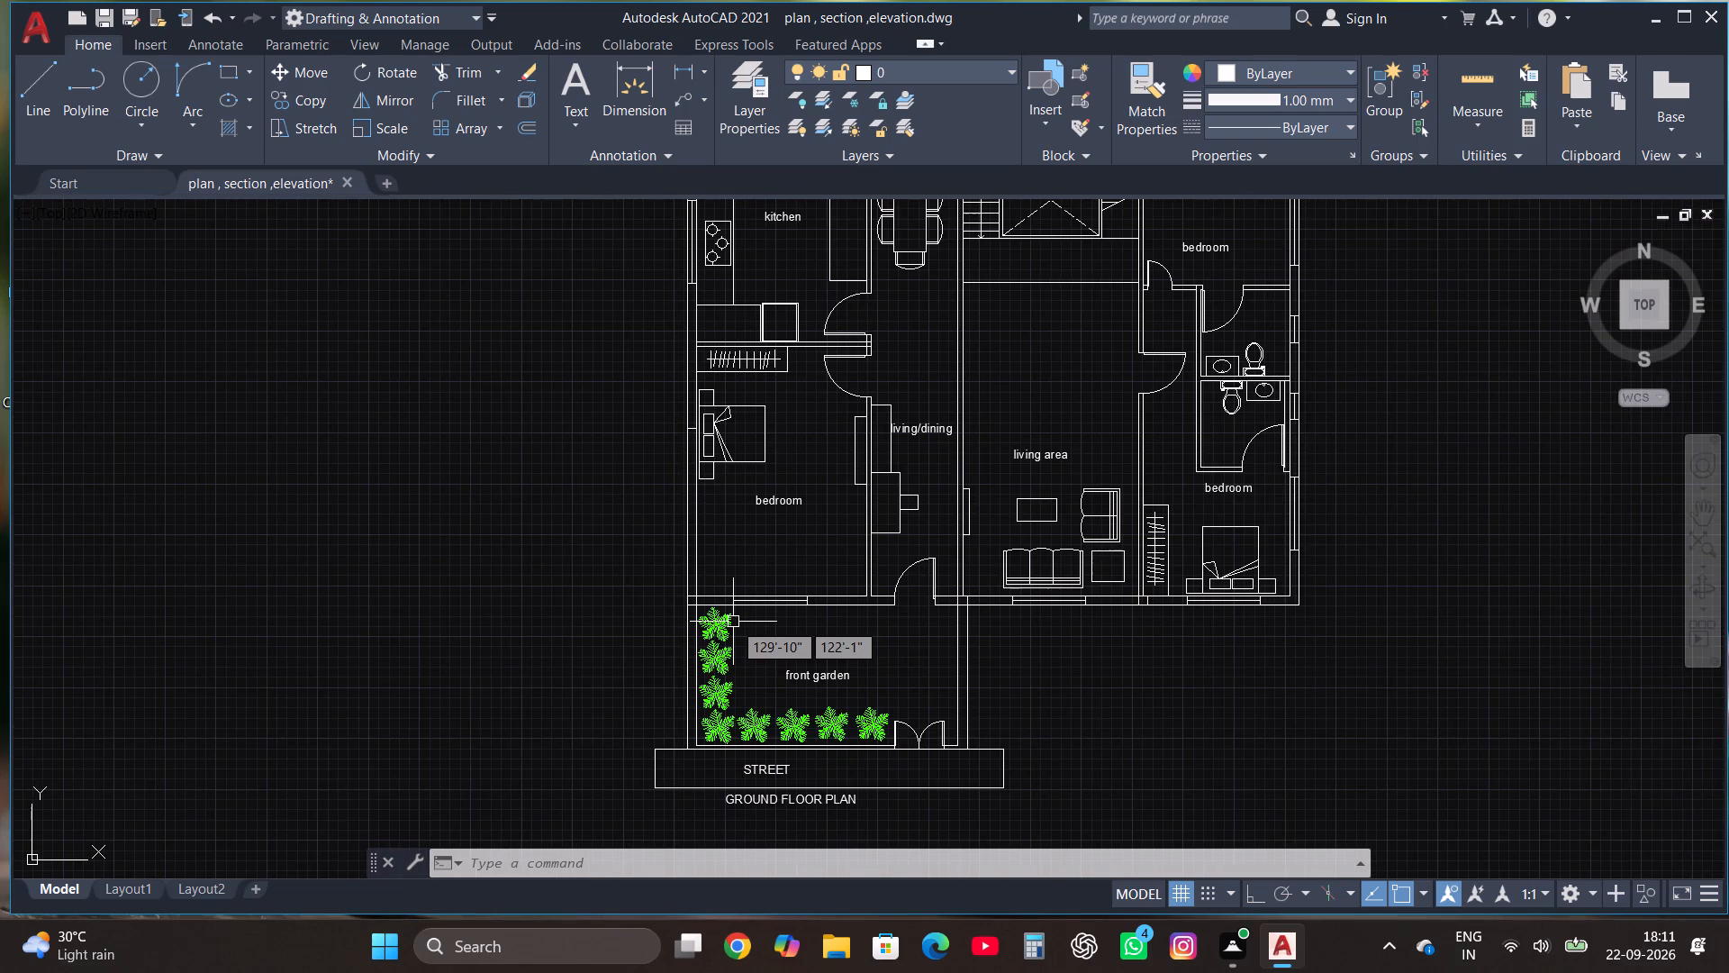
pyautogui.scroll(4, 1326, 621)
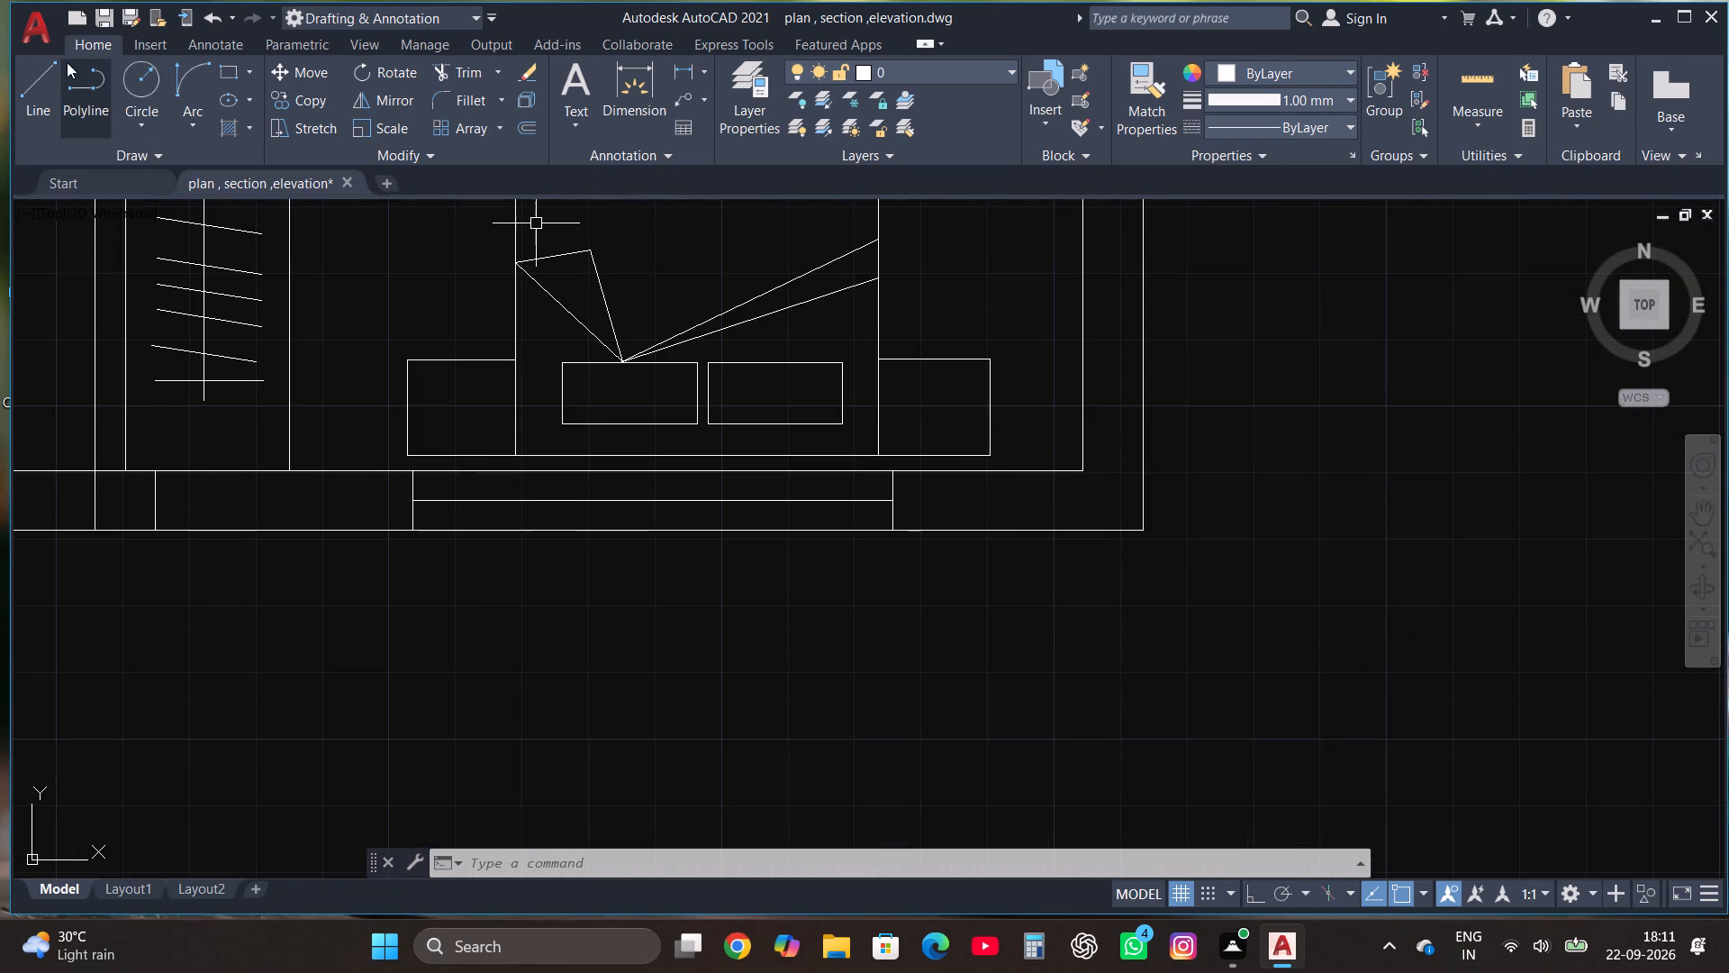
pyautogui.click(229, 77)
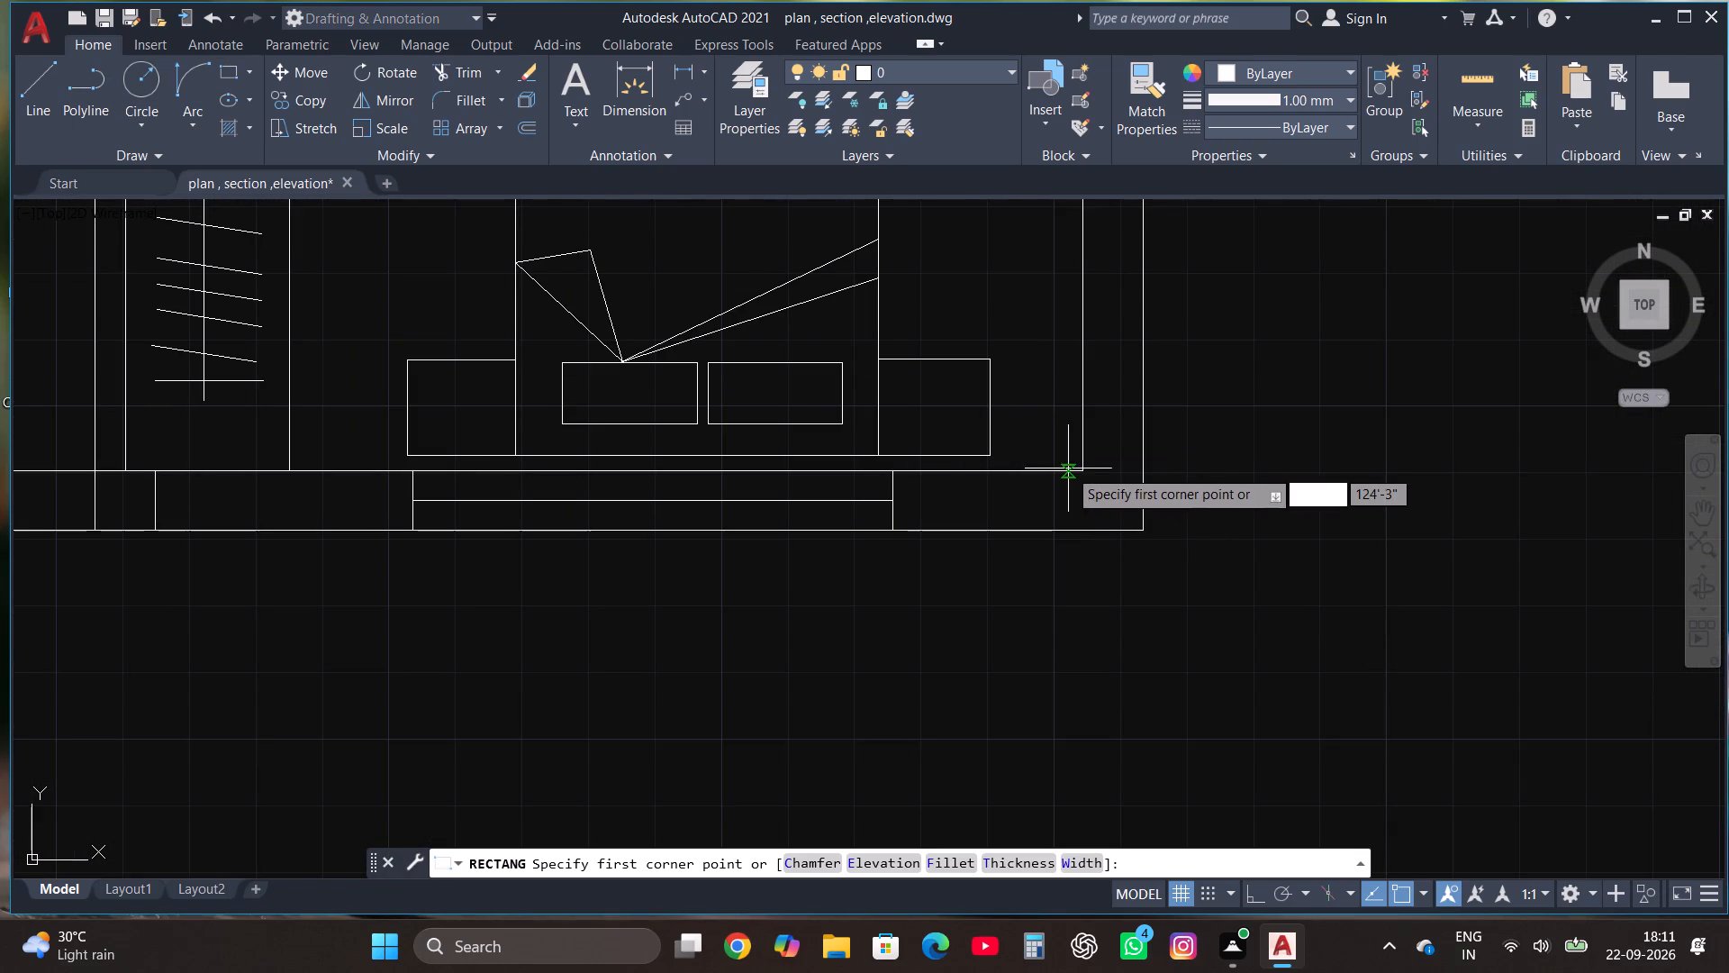
pyautogui.click(1081, 474)
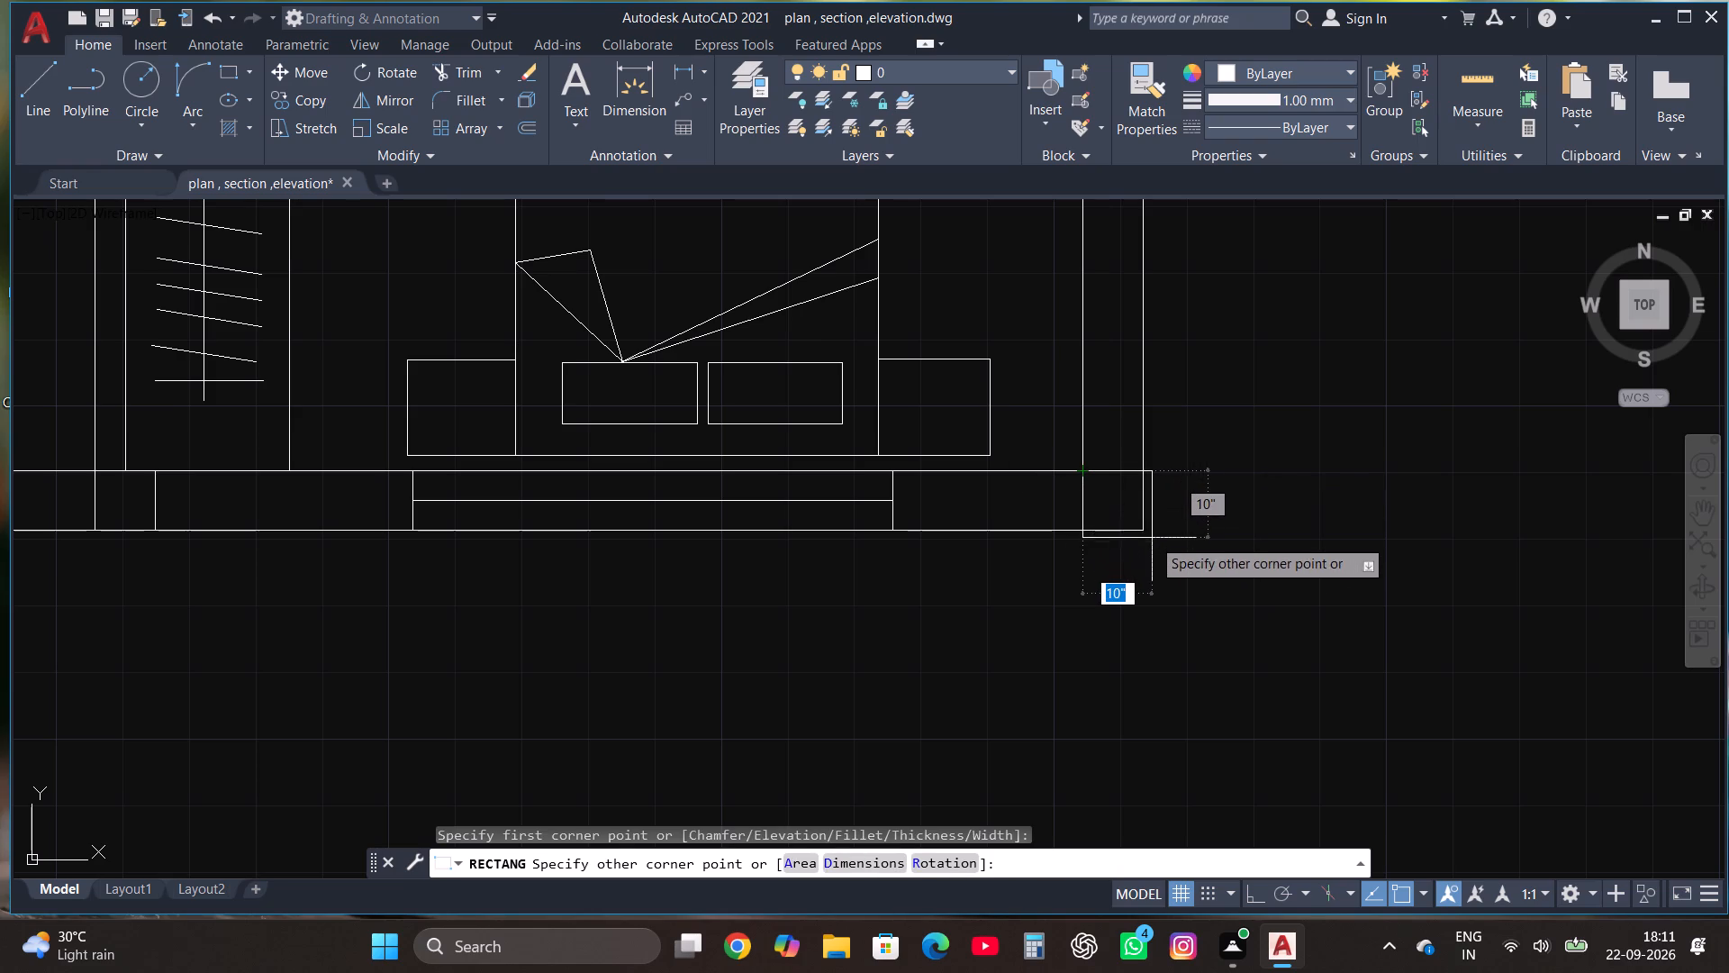
pyautogui.click(1145, 532)
# Draw a wall-width rectangle at the first floor plan's south-east outer corner, by the bedroom.
pyautogui.scroll(-5, 1197, 713)
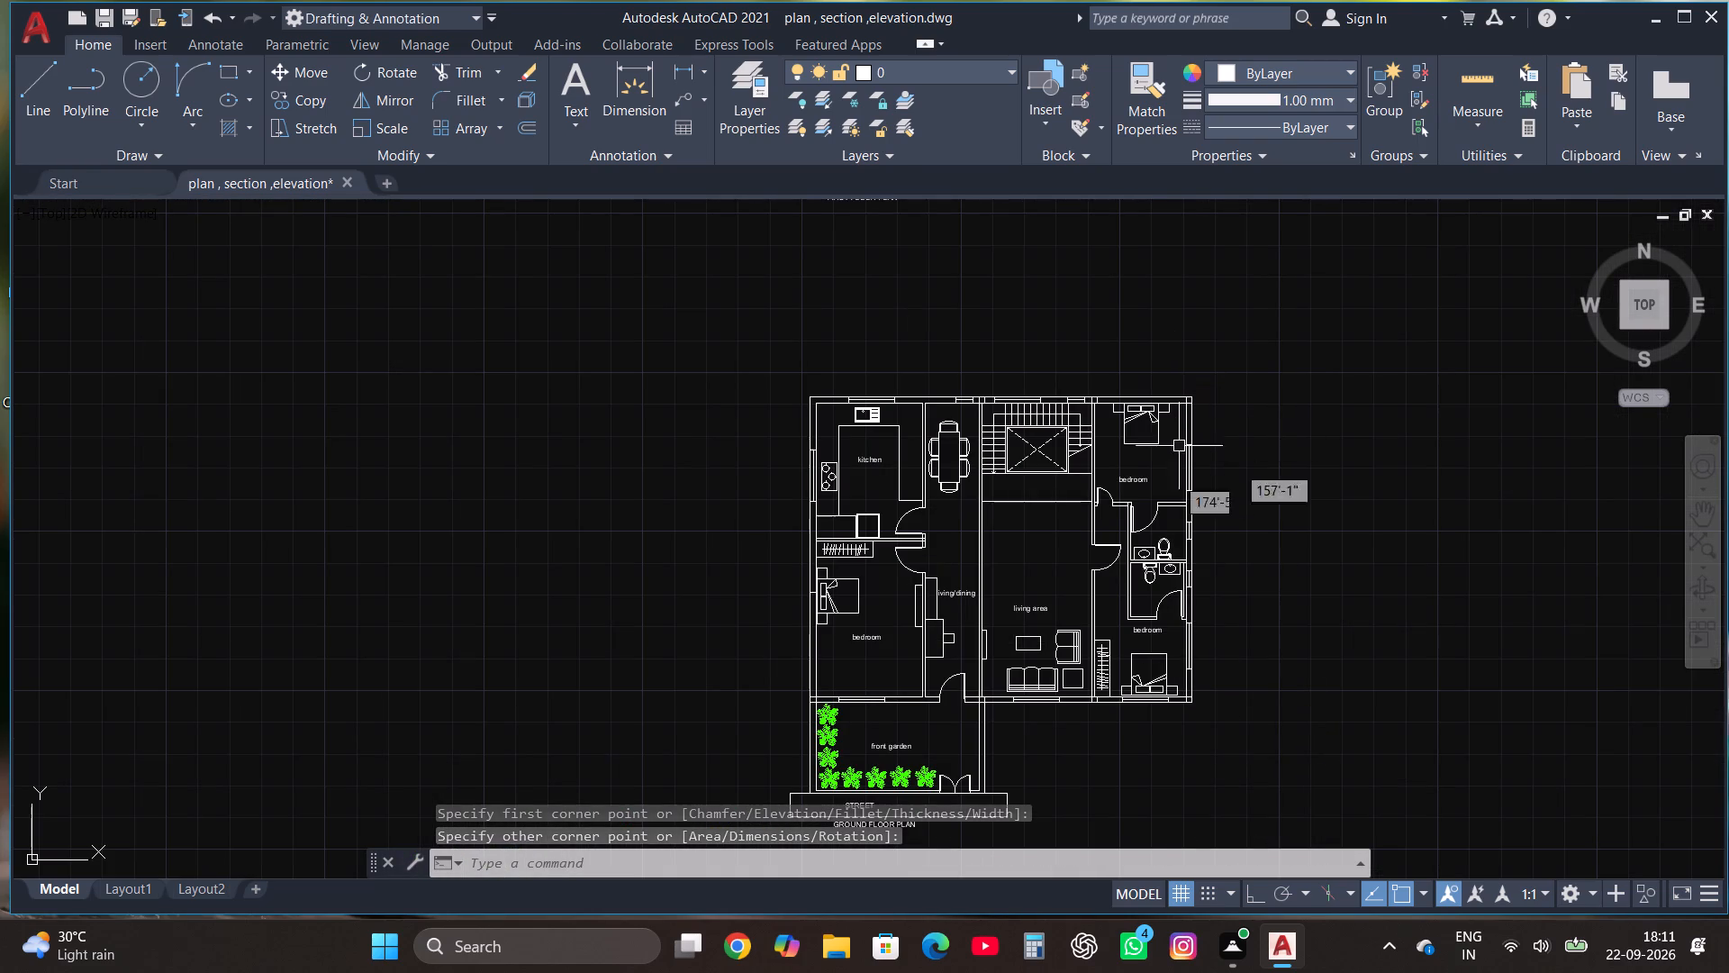
pyautogui.scroll(-2, 1167, 587)
pyautogui.scroll(3, 1169, 354)
pyautogui.scroll(2, 1188, 492)
pyautogui.scroll(2, 1191, 571)
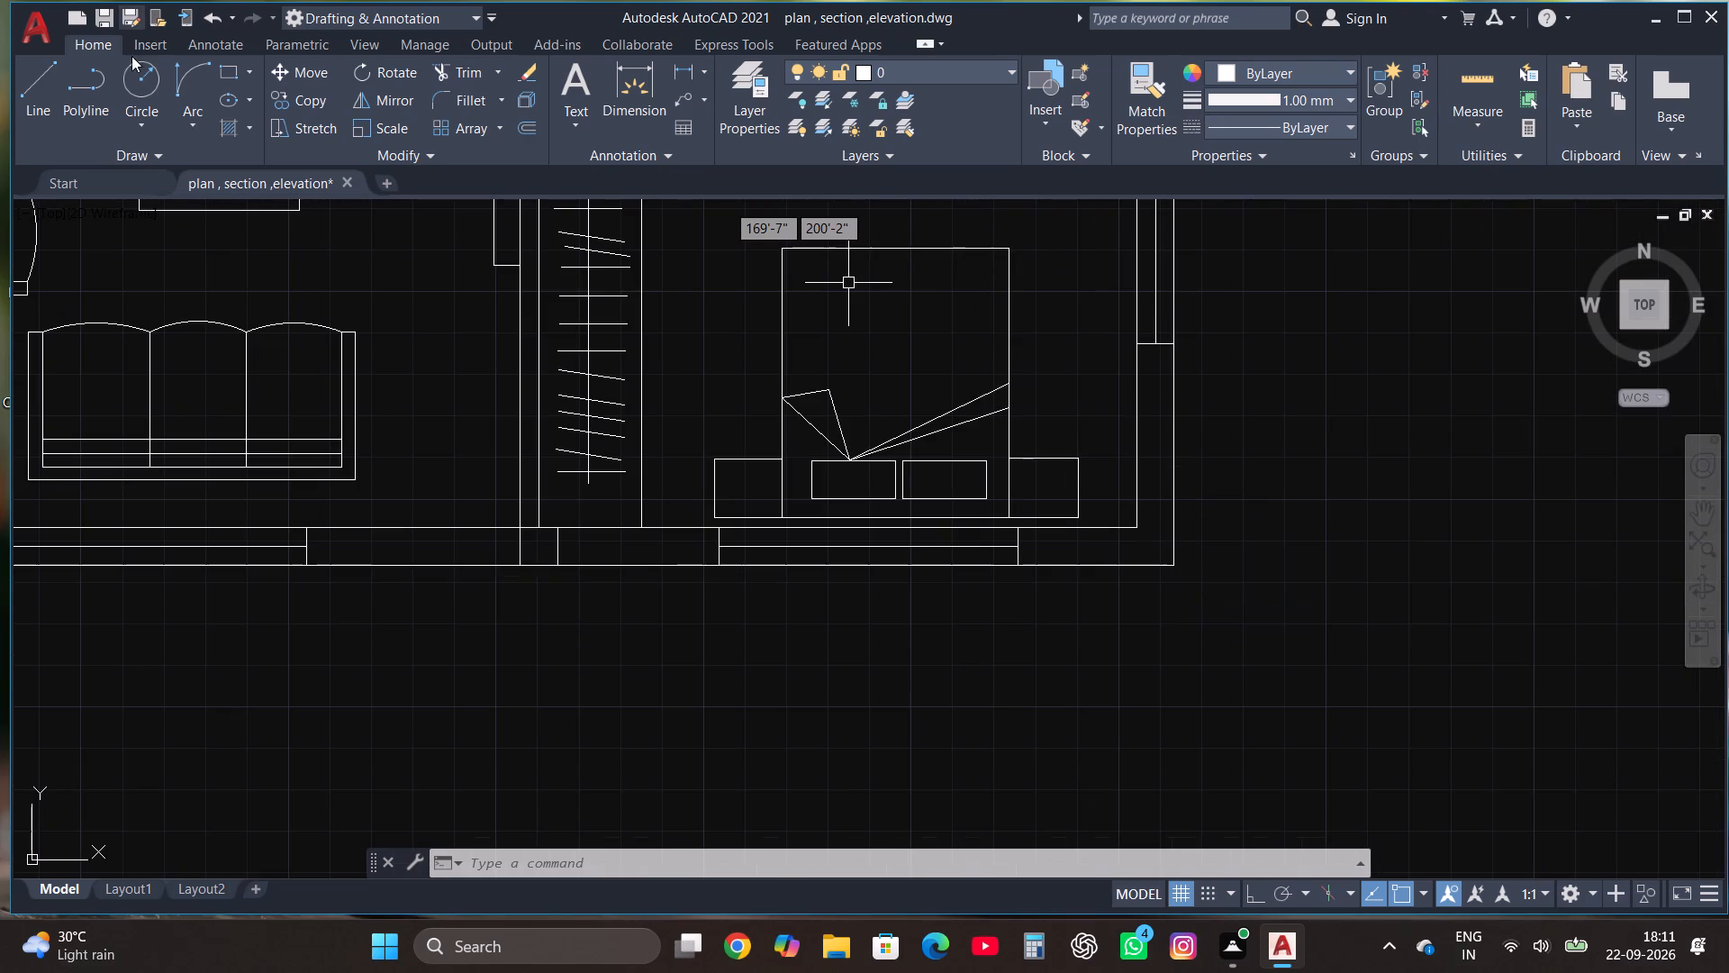
pyautogui.click(223, 84)
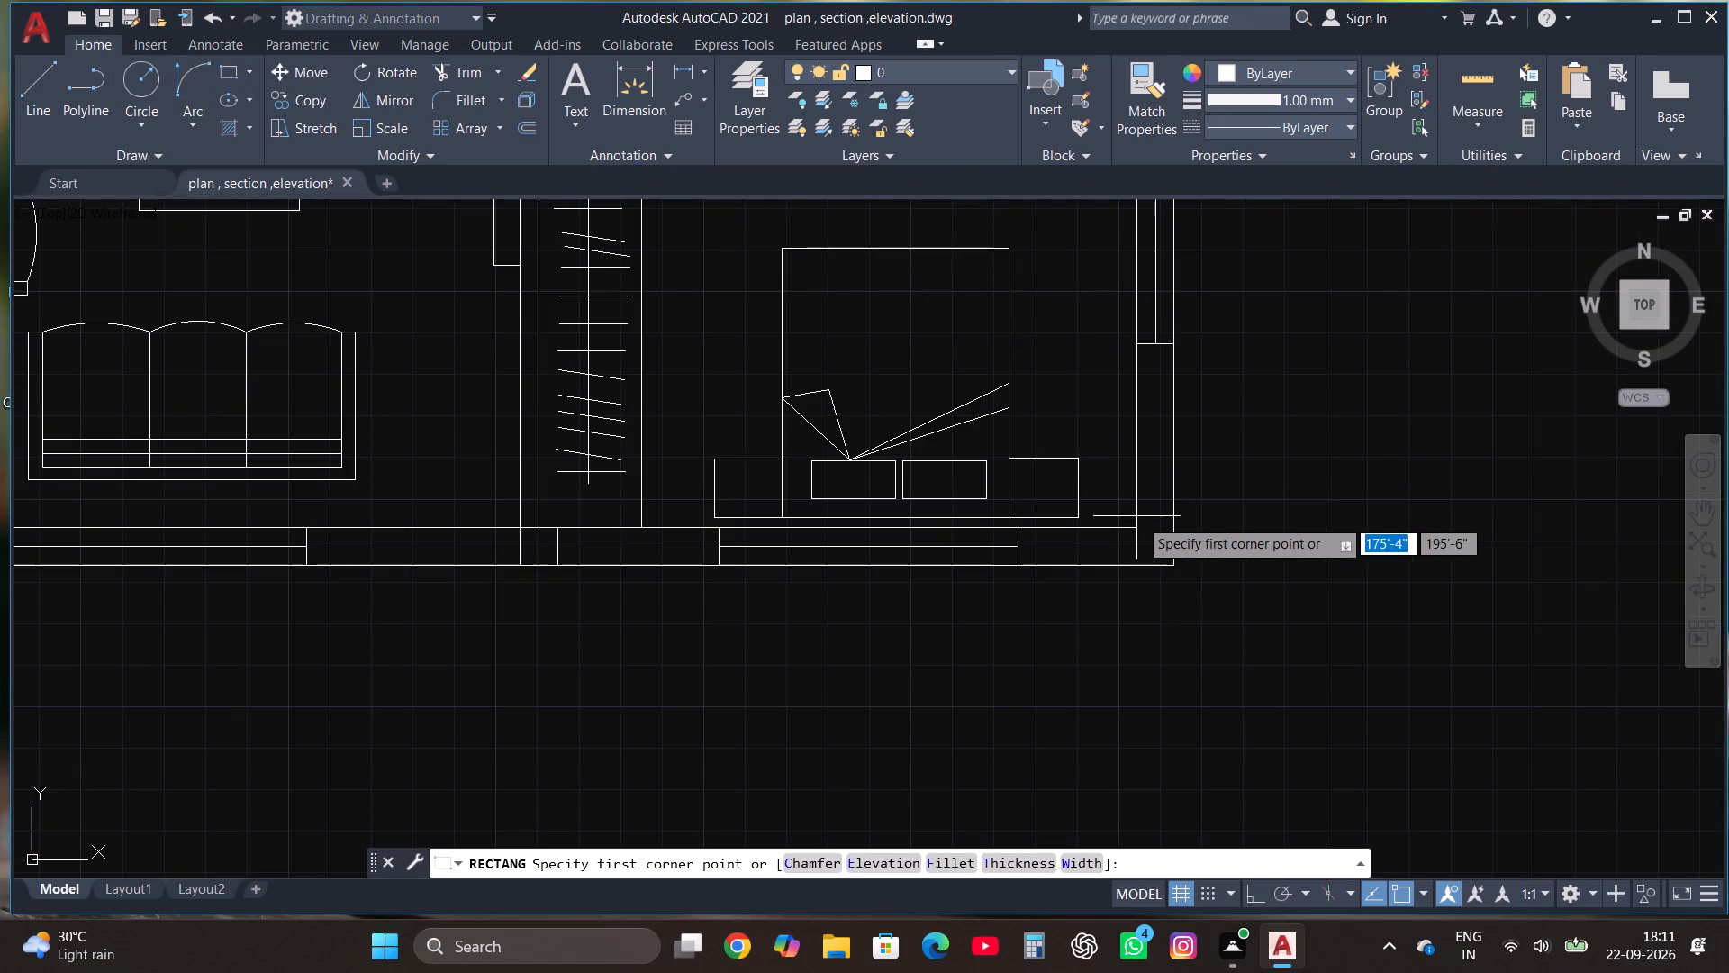
pyautogui.click(1137, 531)
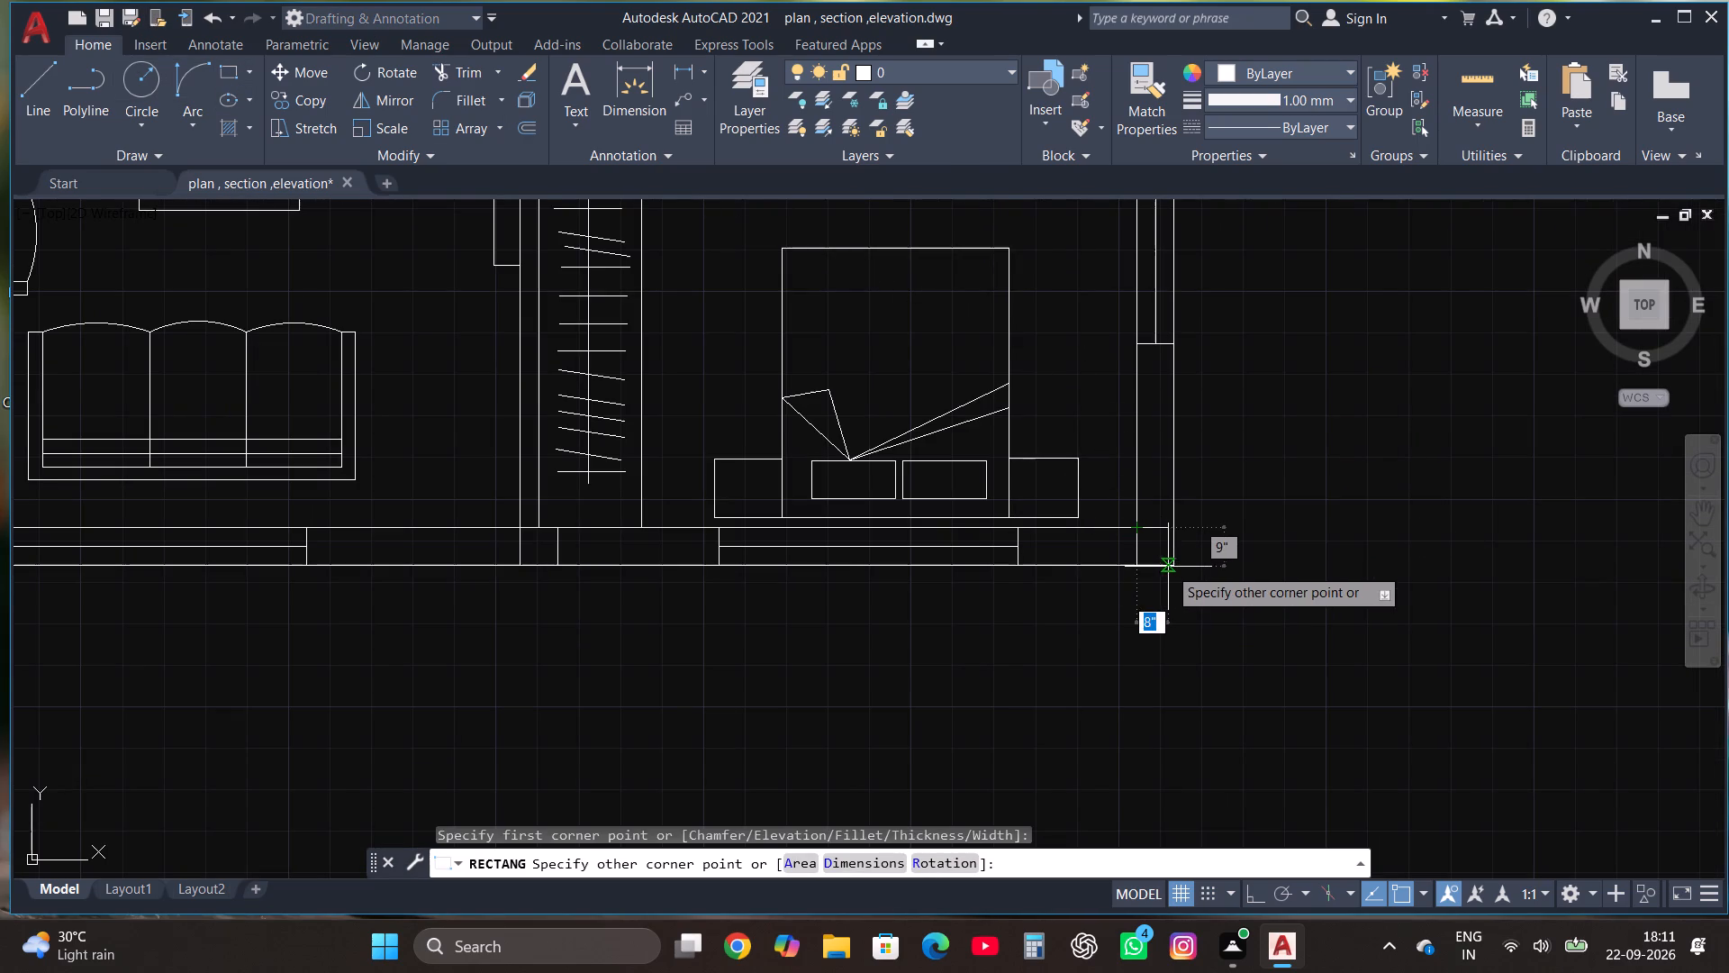
pyautogui.click(1172, 567)
# Draw a wall-width rectangle at the second floor plan's south-east outer corner, below the storage room's side wall.
pyautogui.click(225, 80)
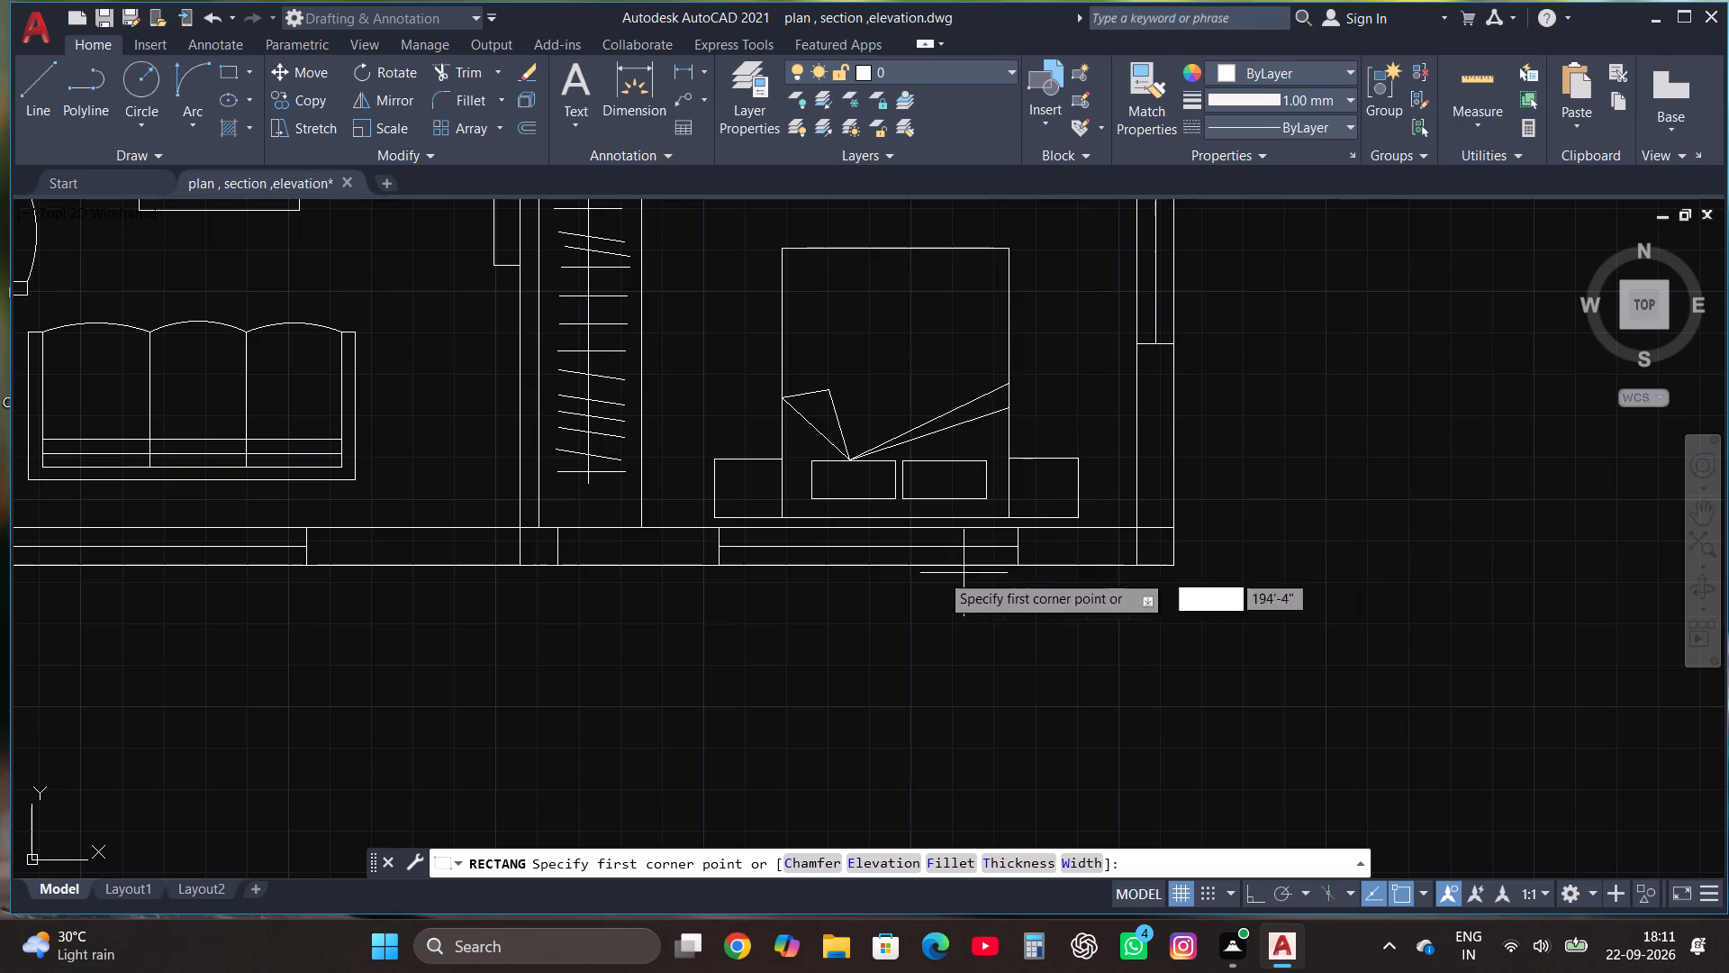
pyautogui.scroll(-2, 1147, 699)
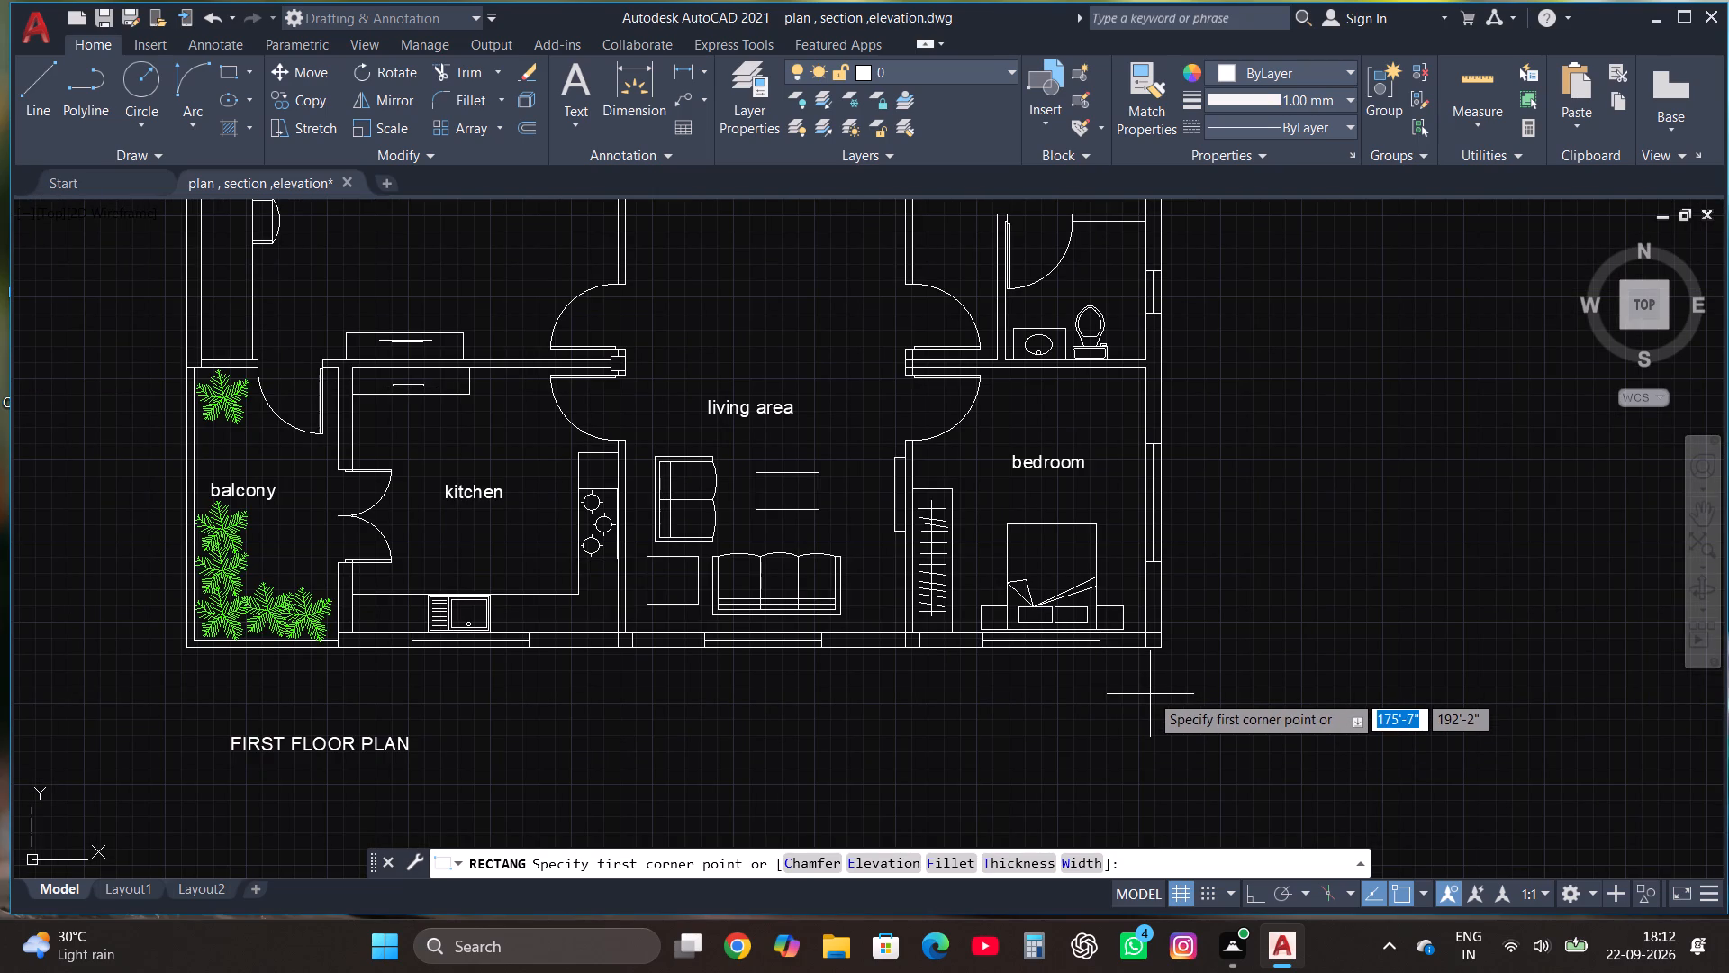
pyautogui.scroll(-3, 1150, 696)
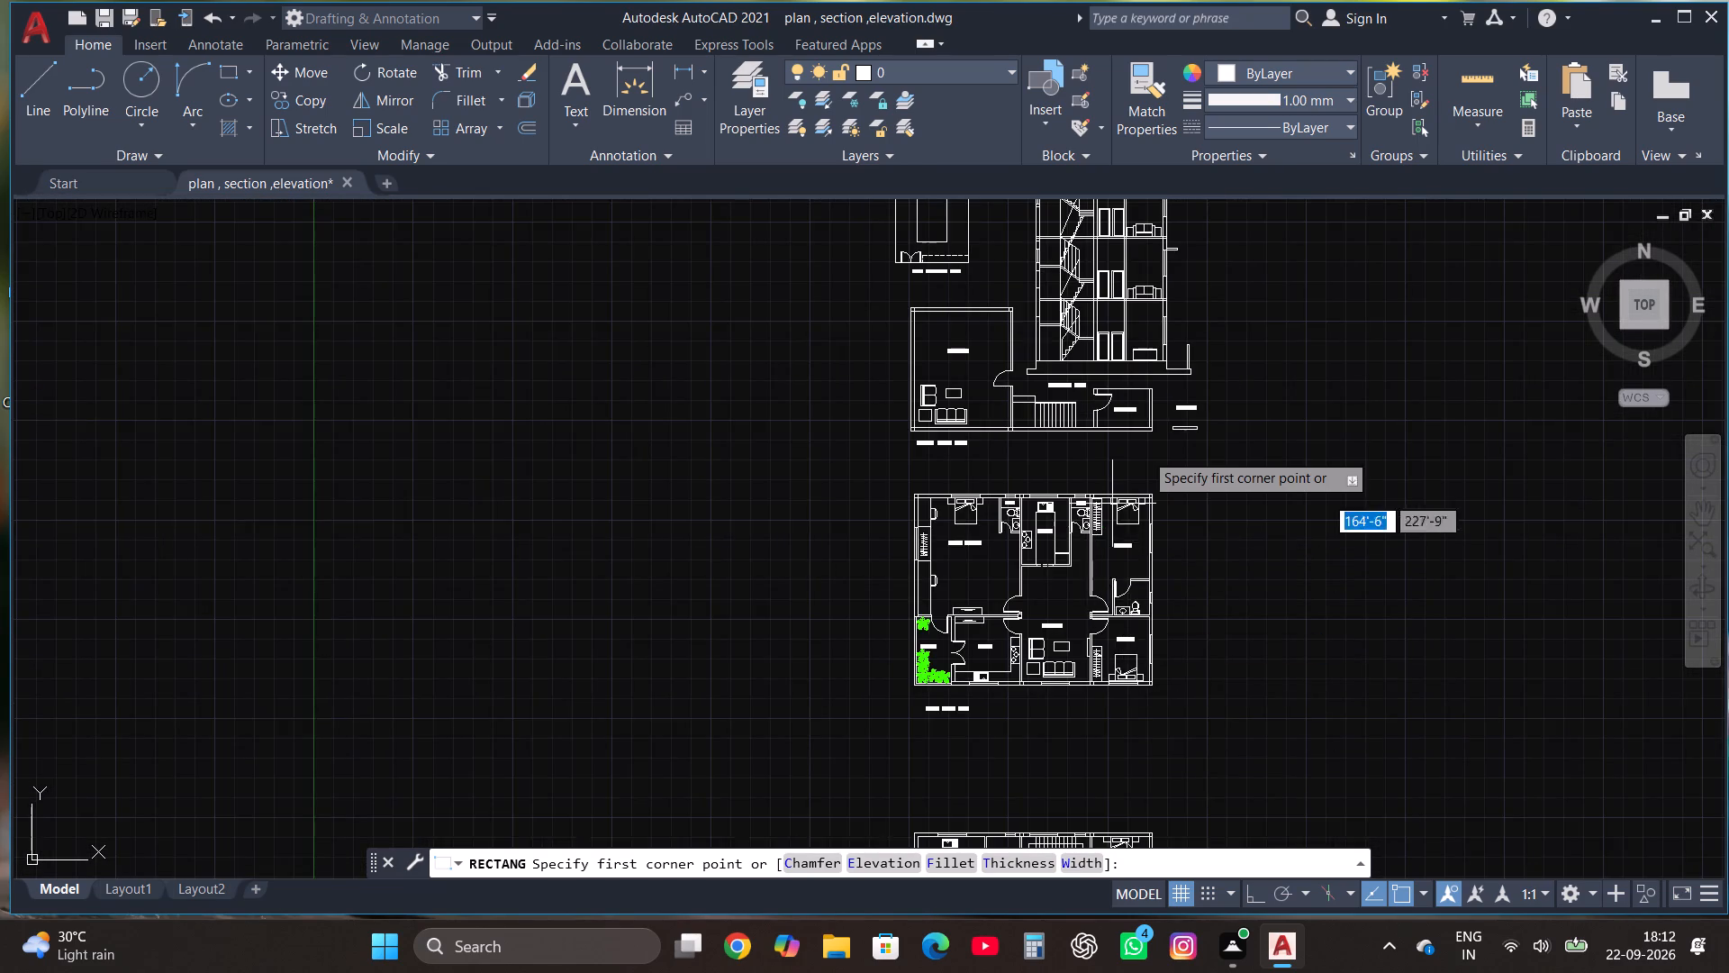
pyautogui.scroll(3, 1153, 432)
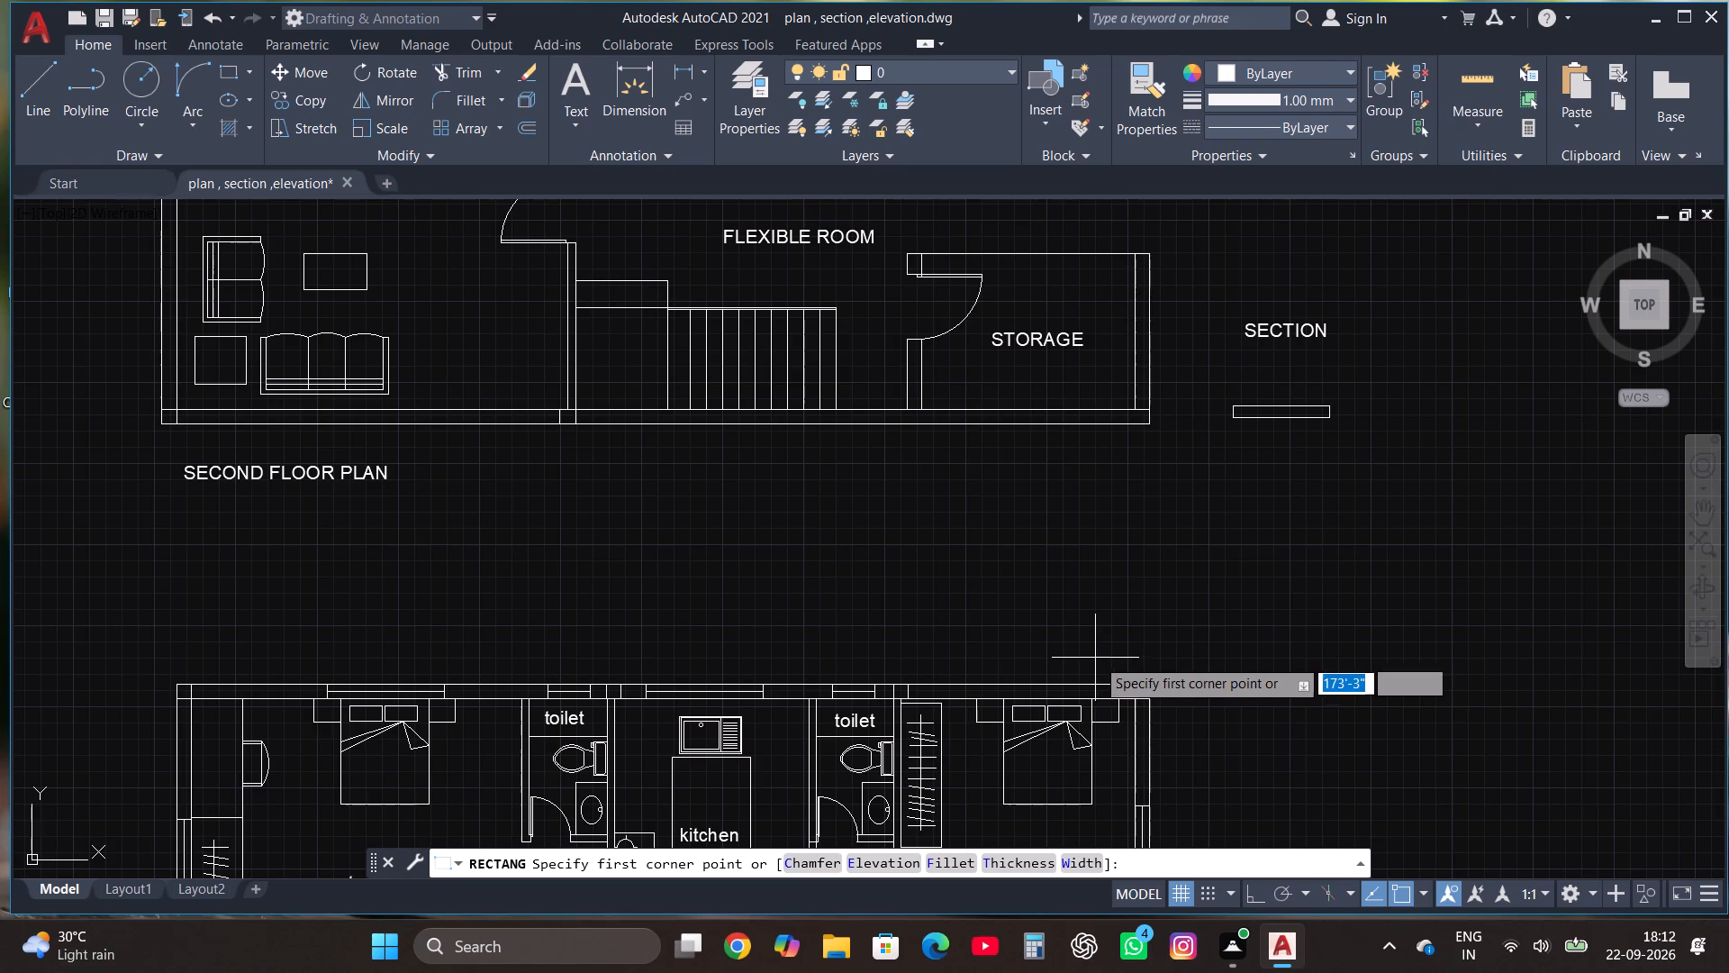
pyautogui.scroll(-2, 1101, 679)
pyautogui.scroll(3, 1114, 559)
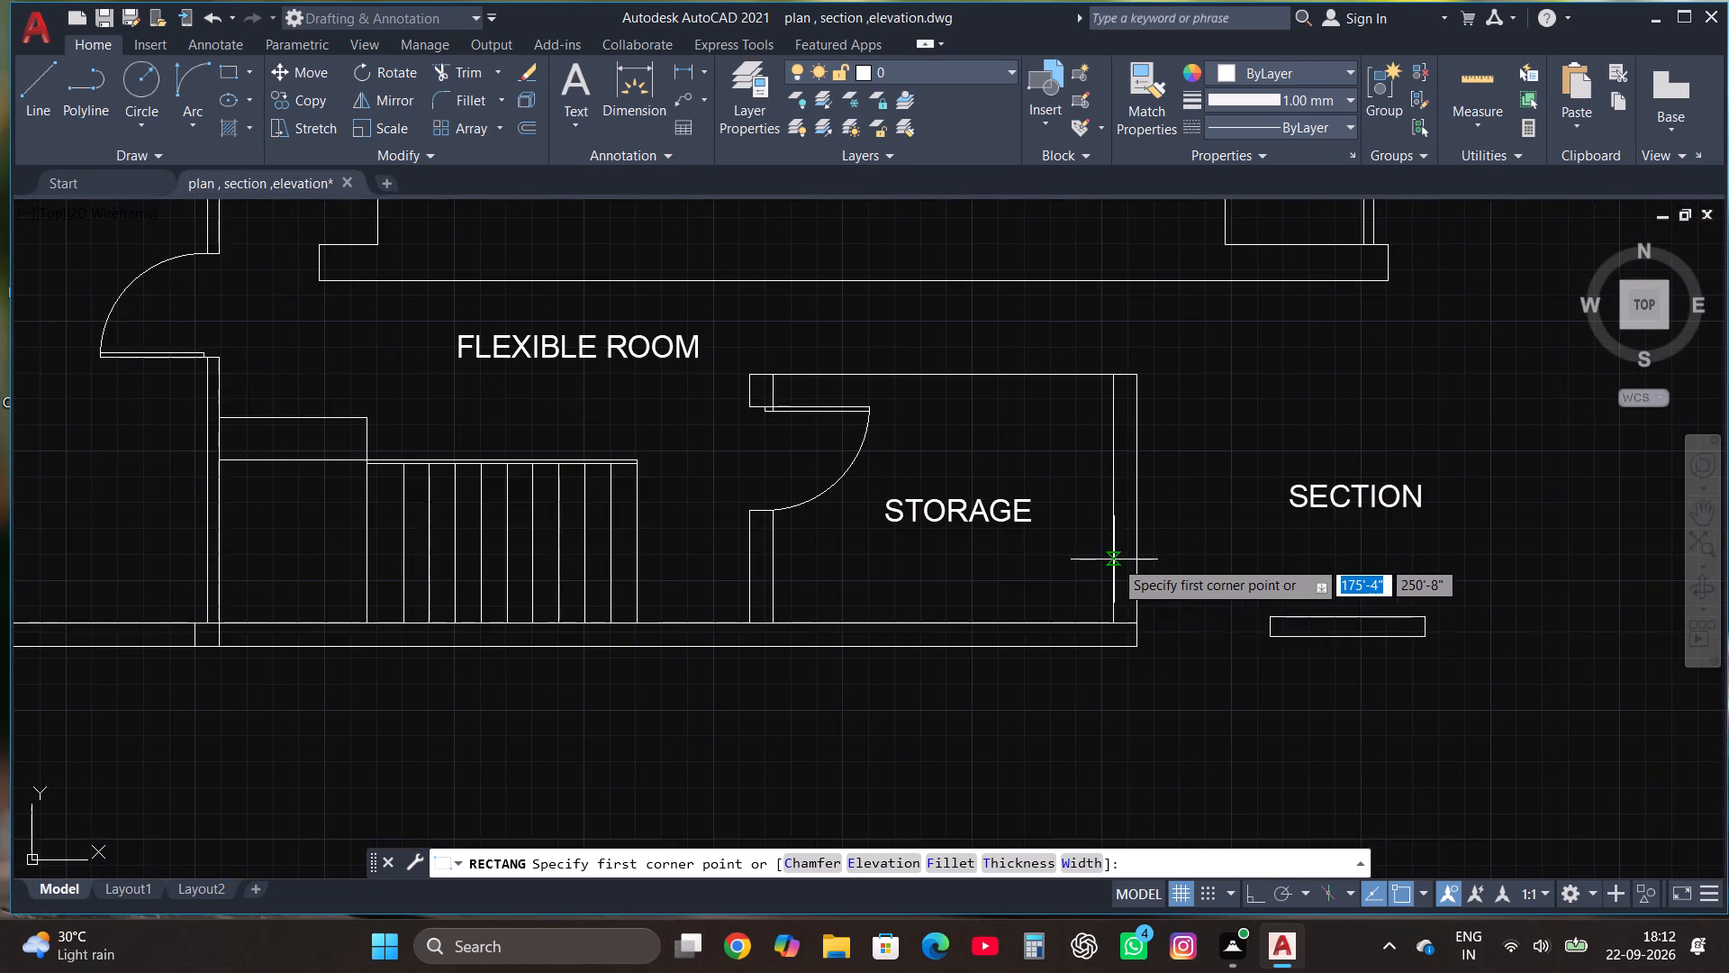
pyautogui.scroll(1, 1120, 635)
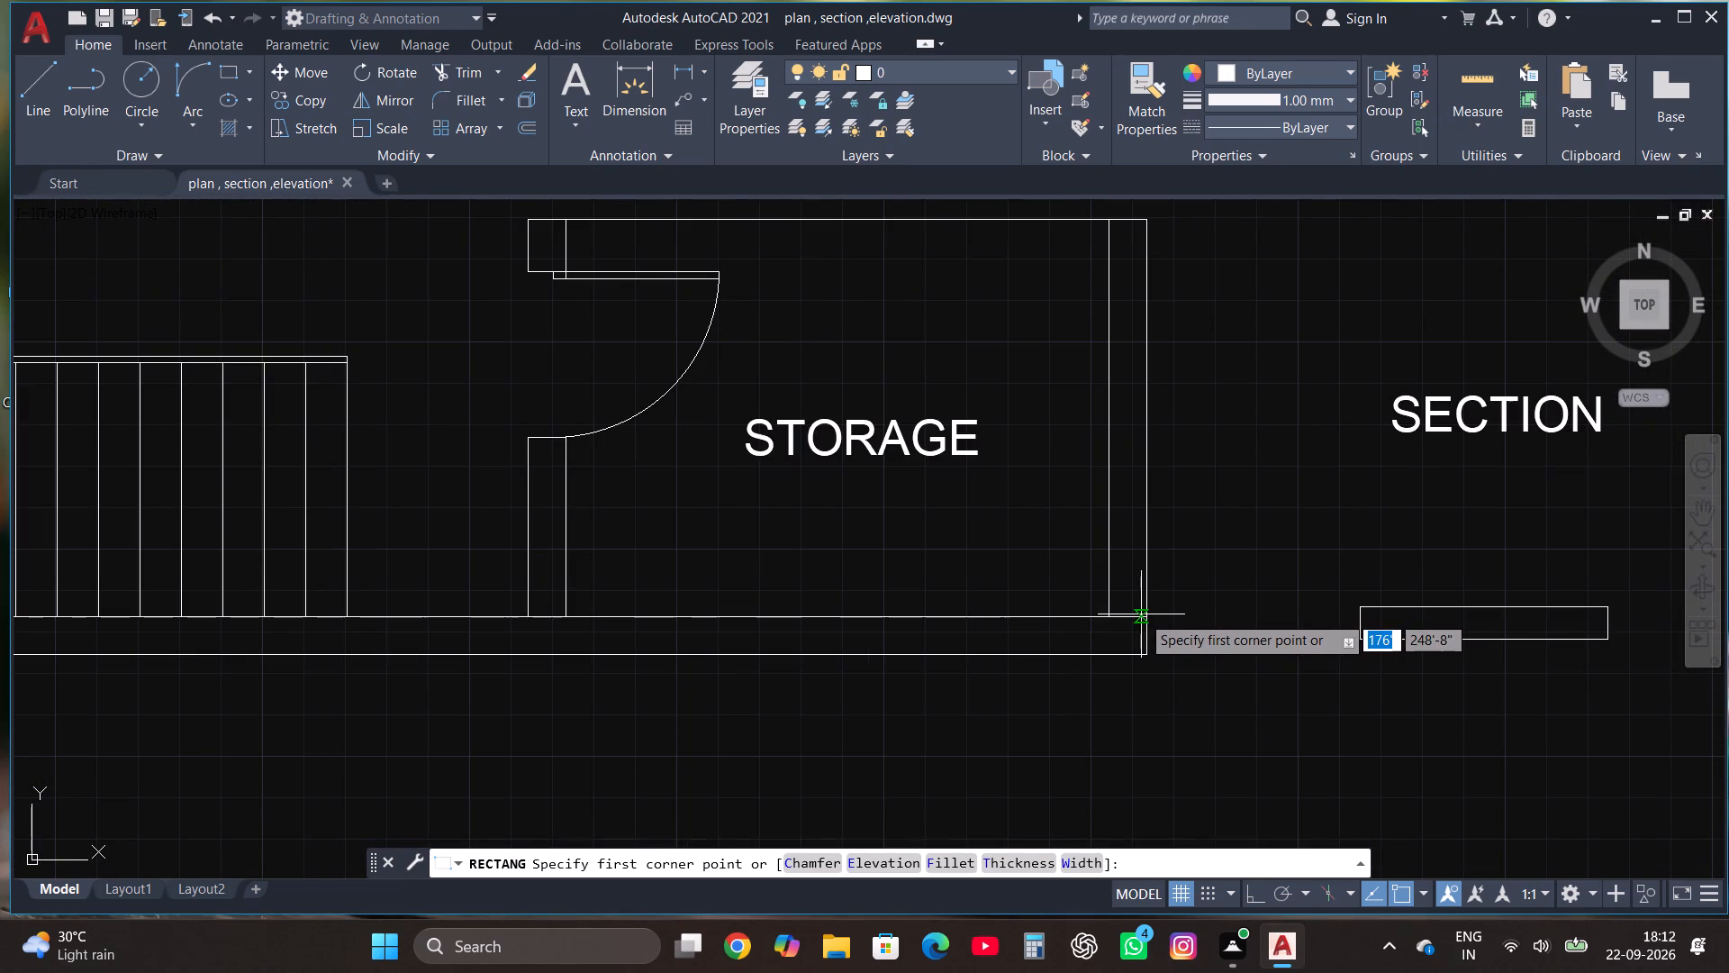
pyautogui.click(1109, 617)
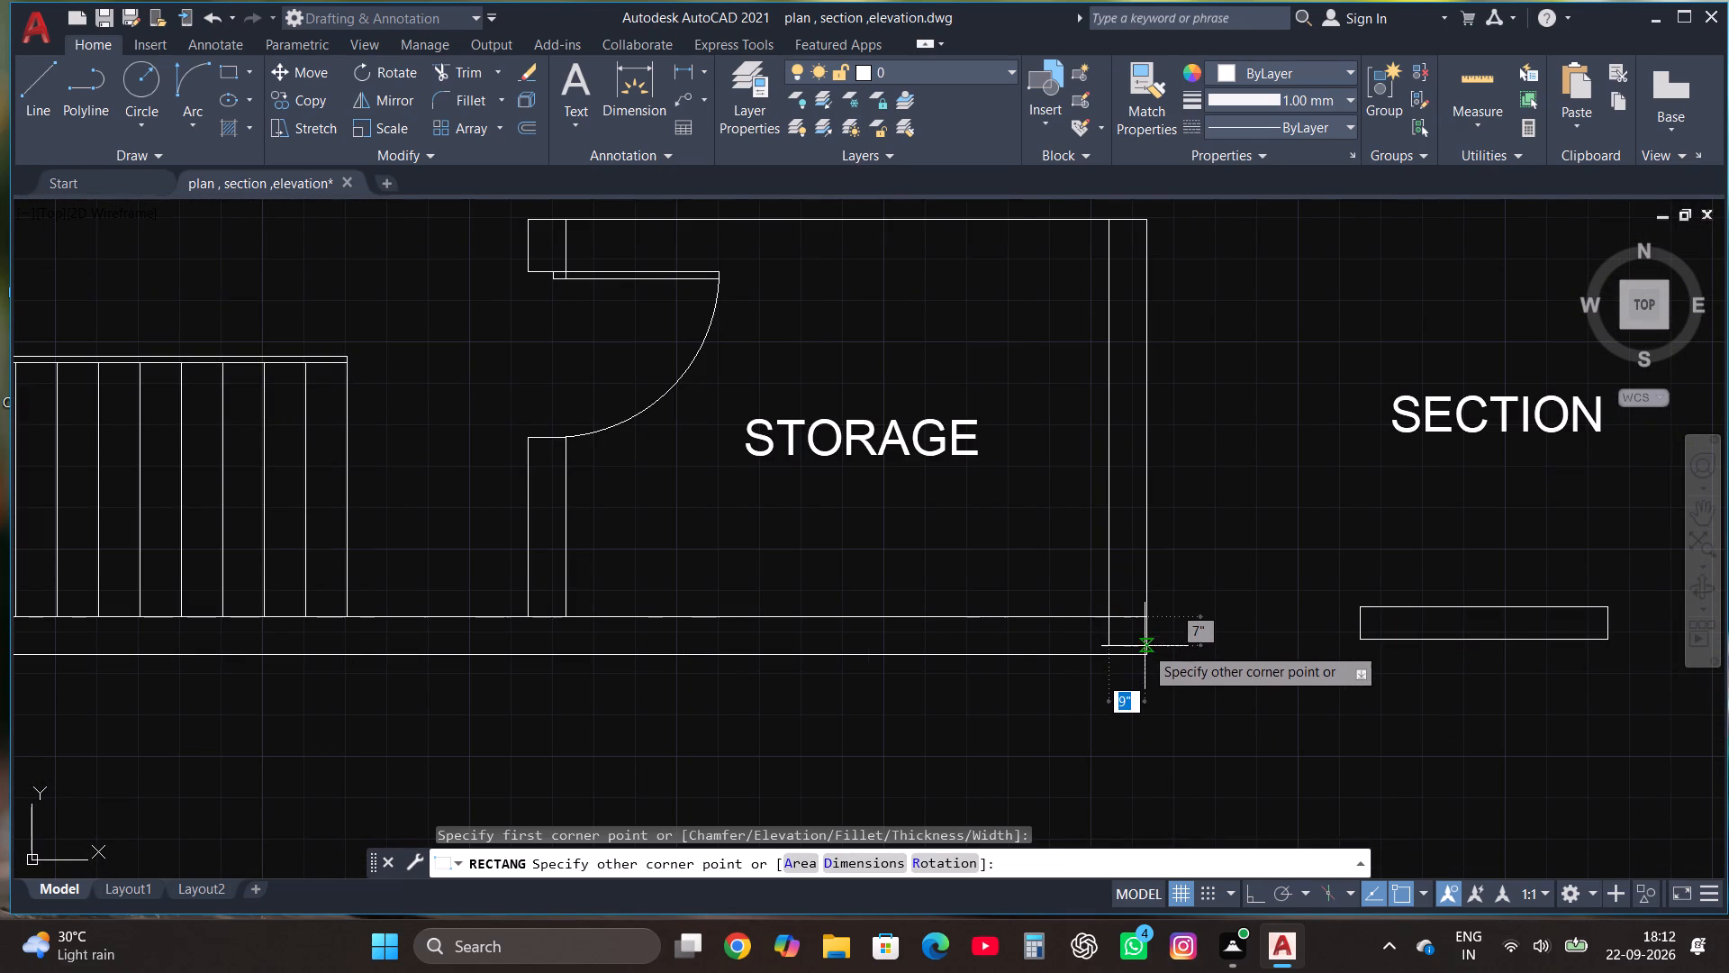
pyautogui.click(1145, 655)
# Examine the second floor plan's wall corners and junctions around the terrace, stairs and storage, along with the section above.
pyautogui.scroll(-1, 1200, 513)
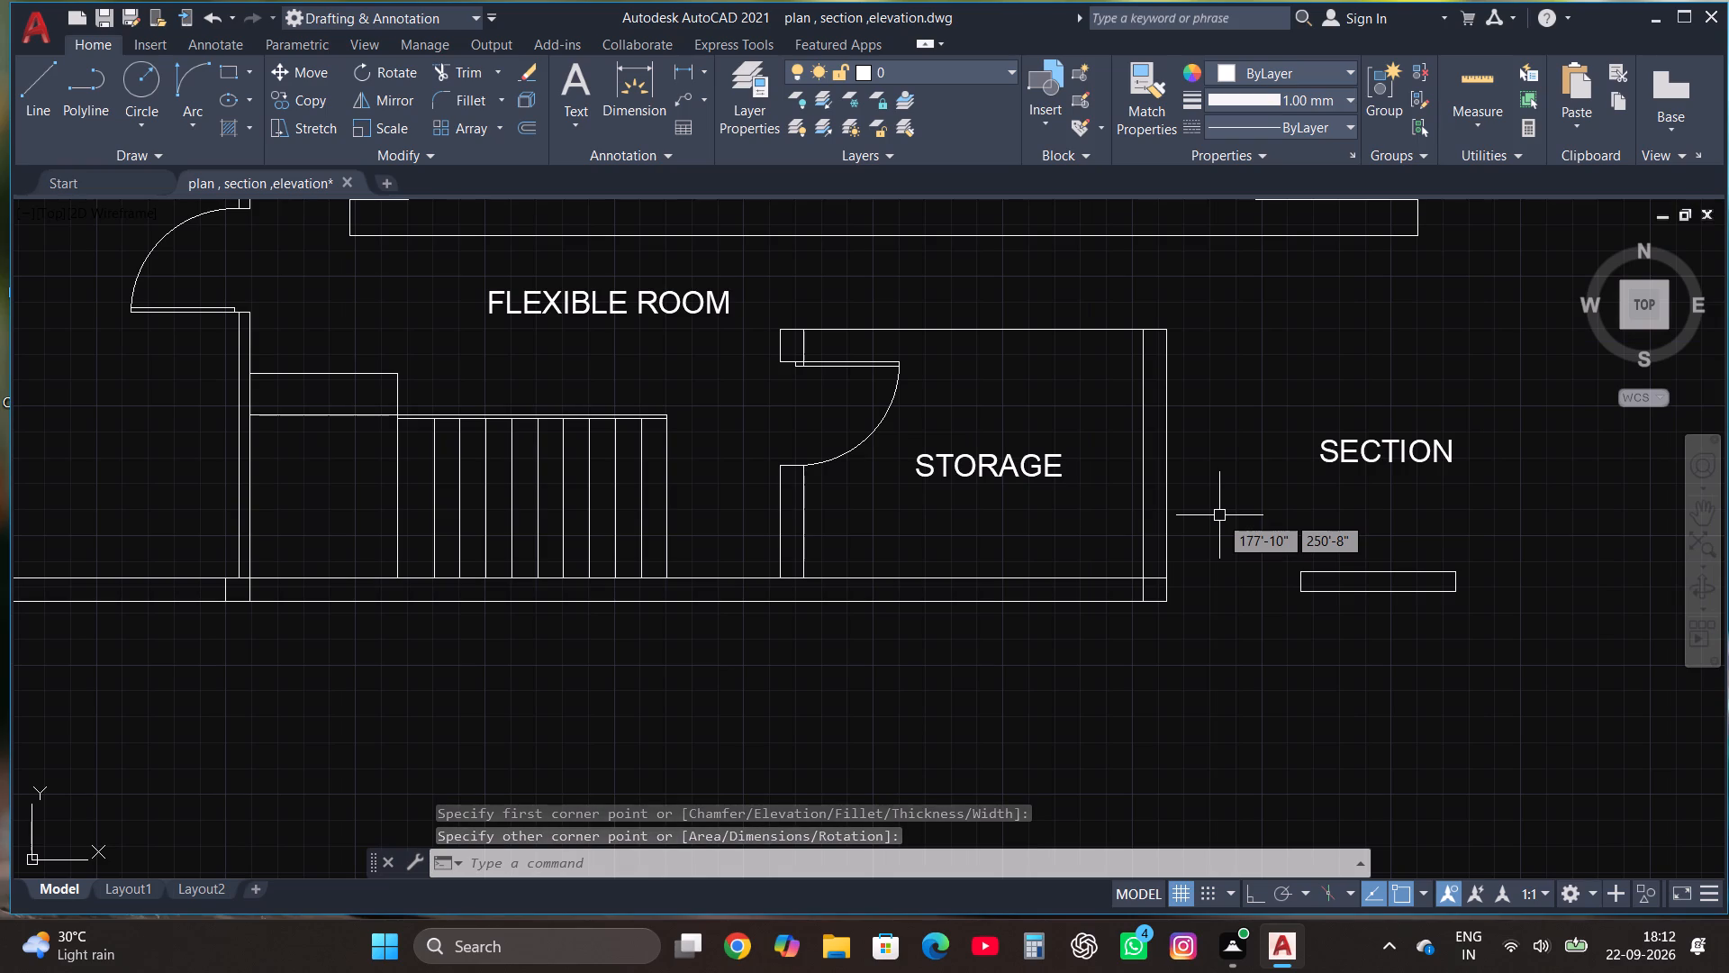
pyautogui.scroll(-2, 1219, 515)
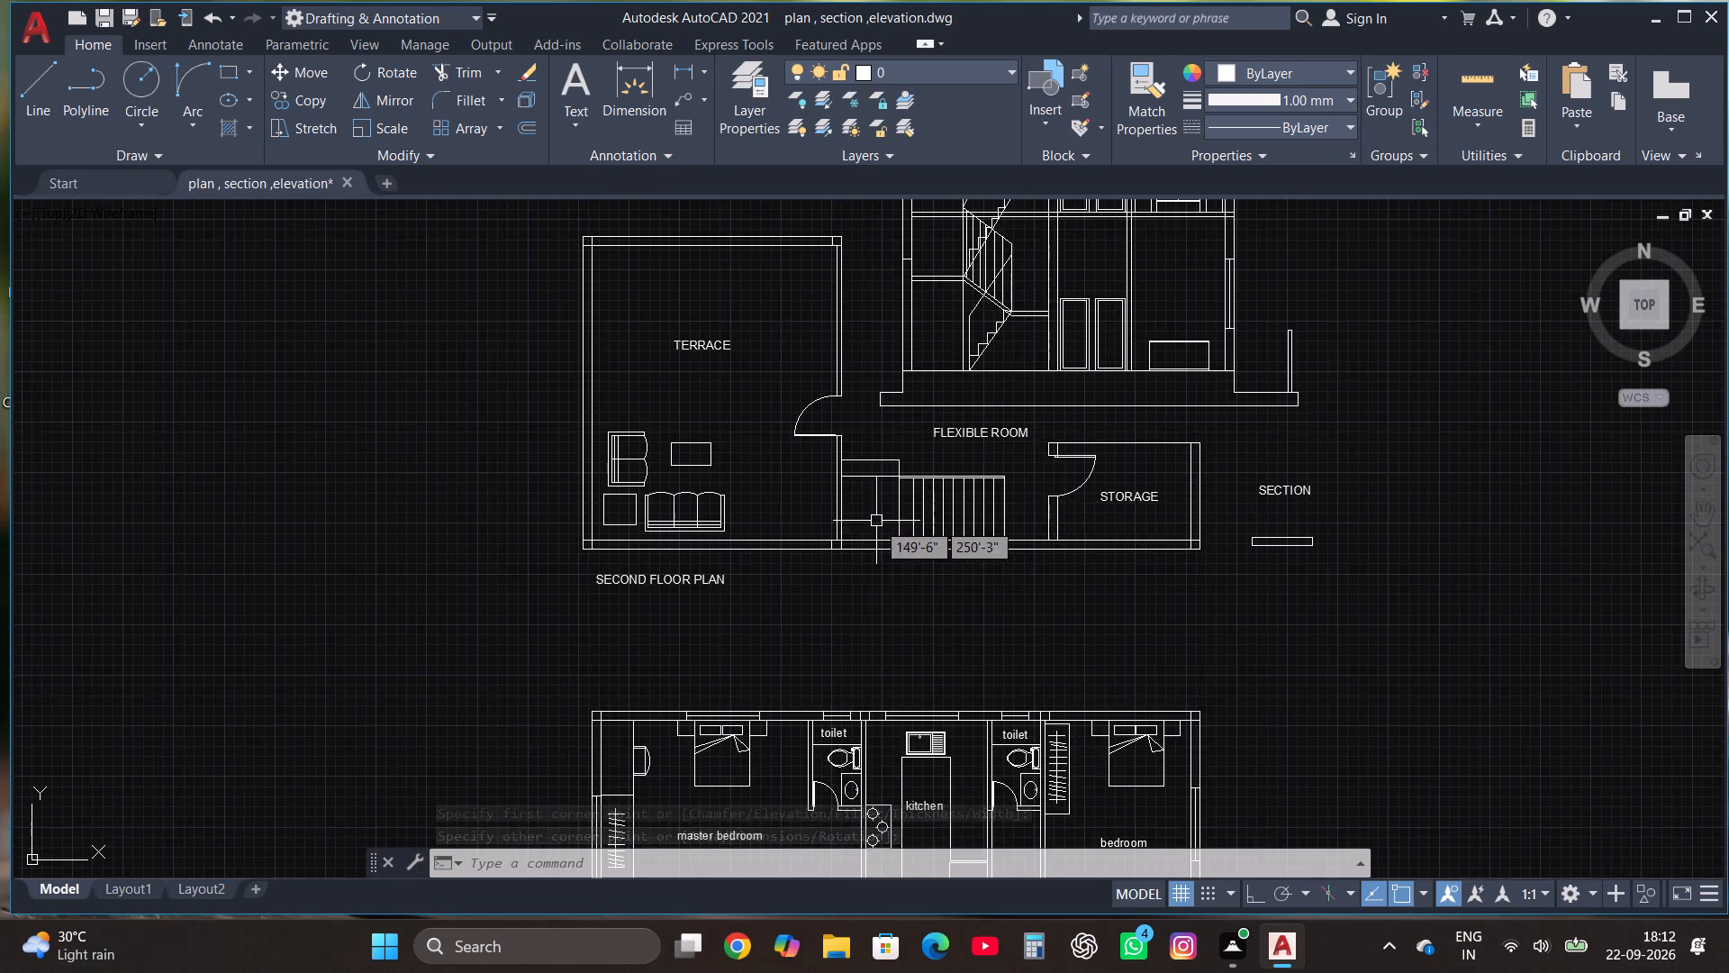
pyautogui.scroll(1, 875, 524)
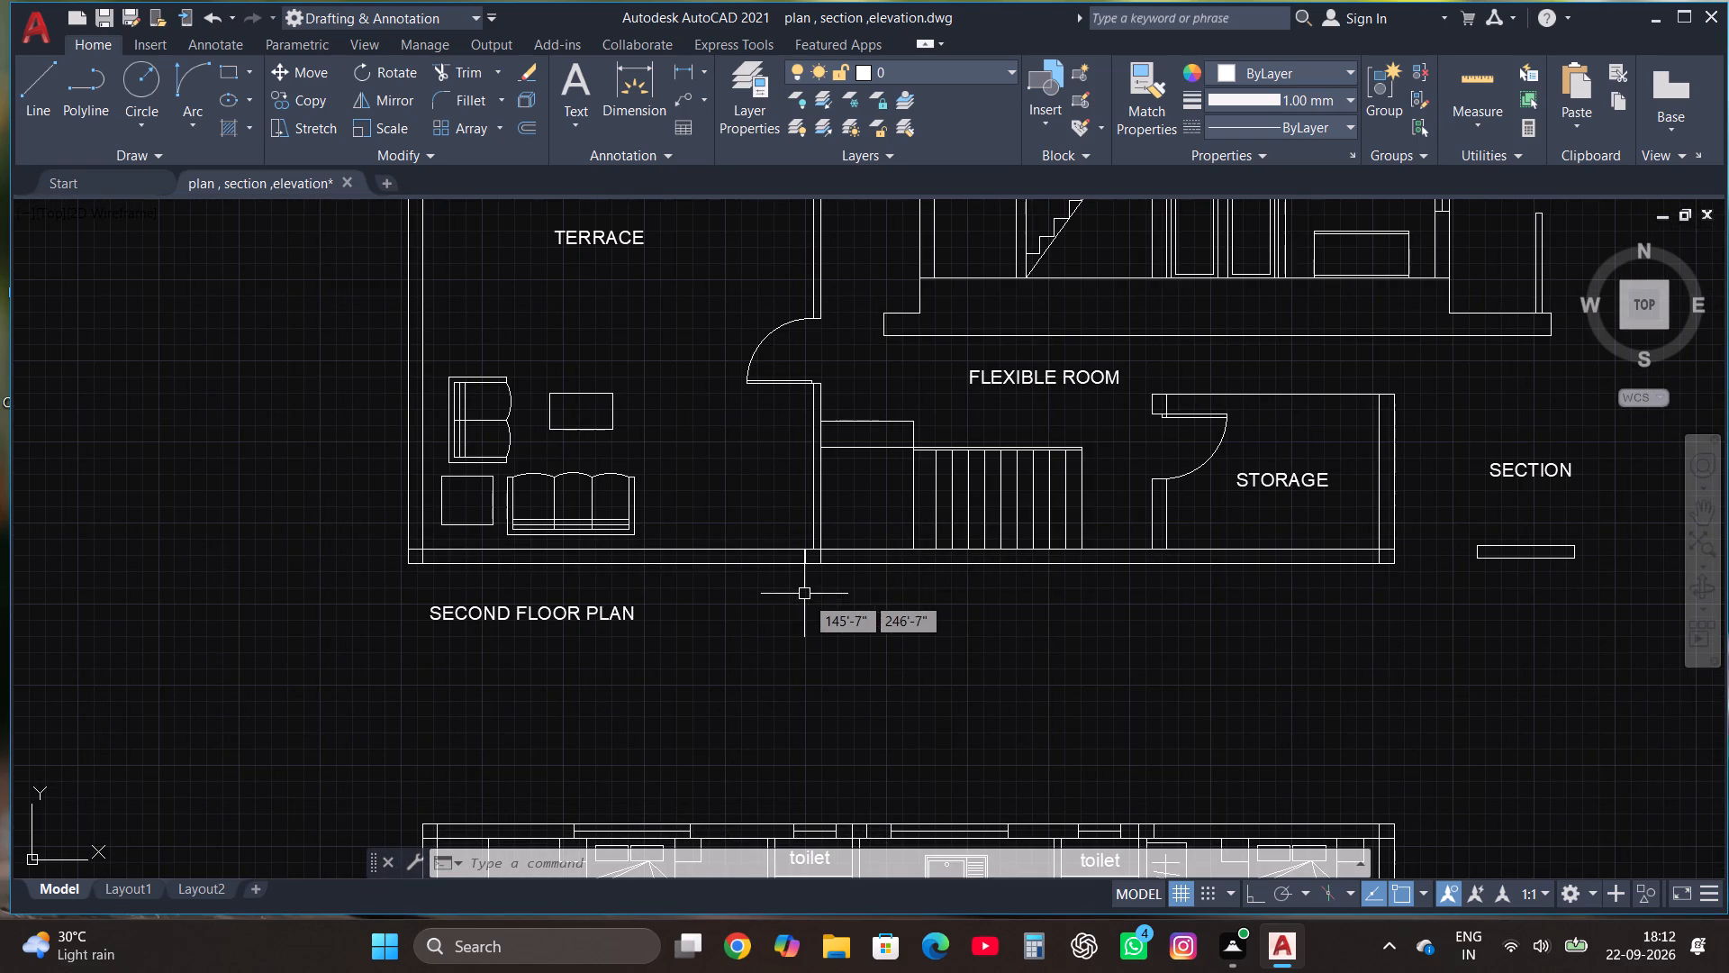
pyautogui.scroll(-1, 805, 596)
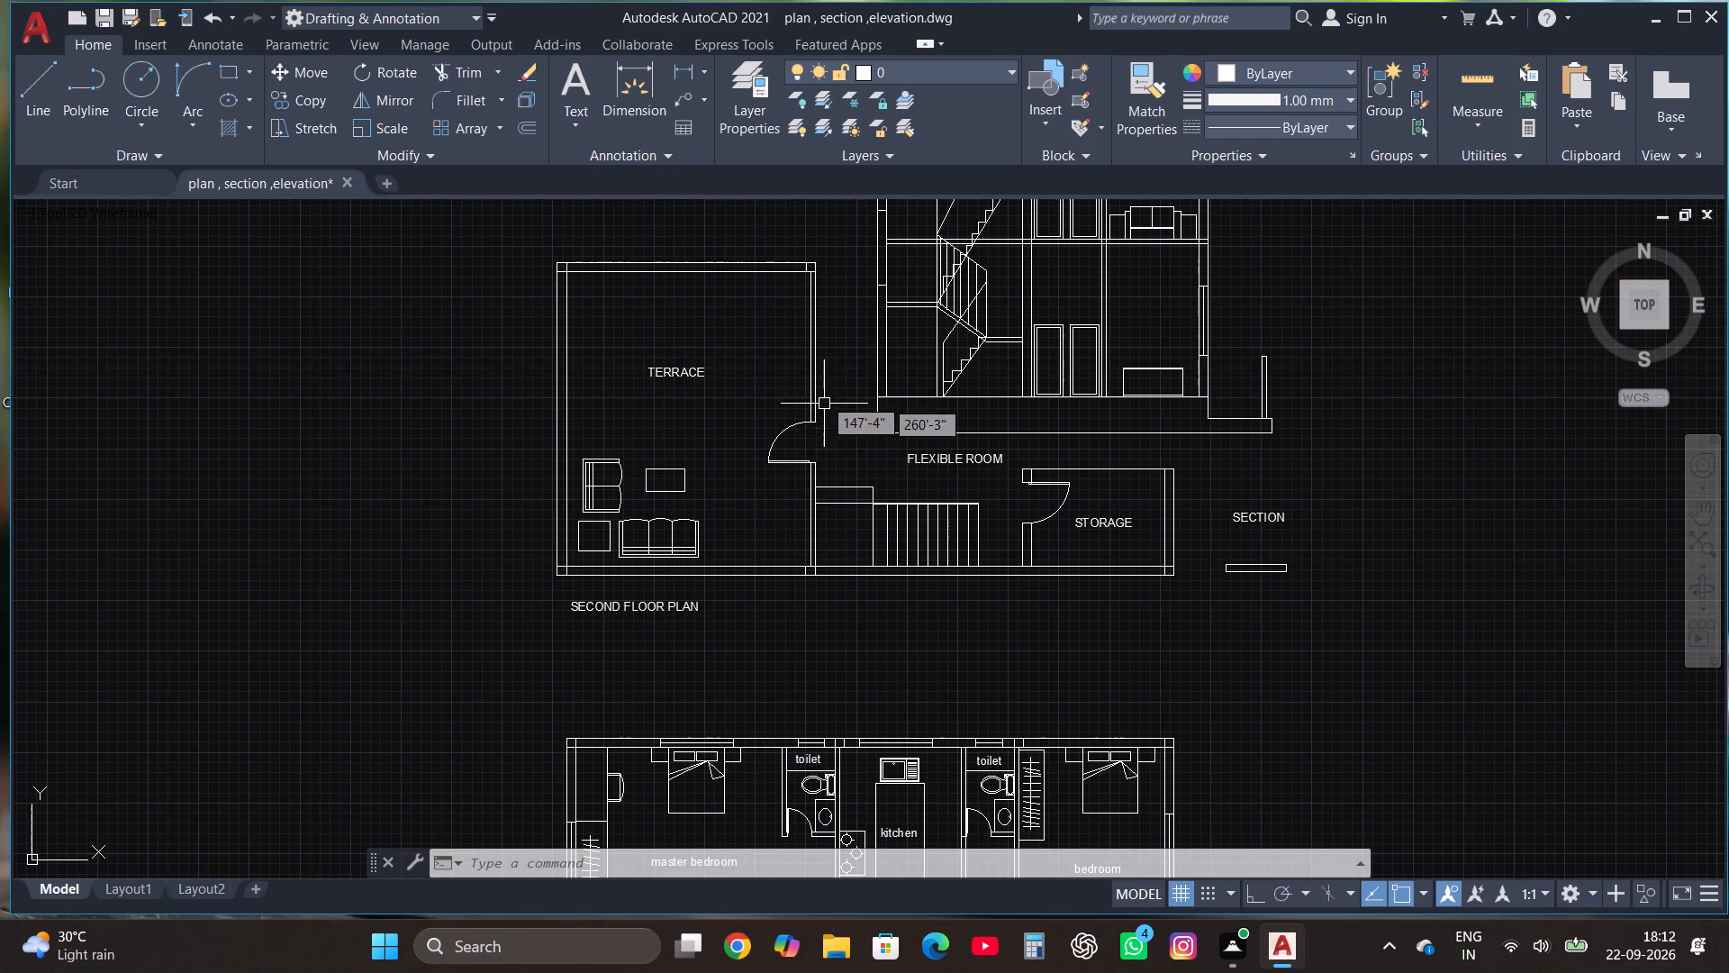
pyautogui.scroll(-2, 918, 620)
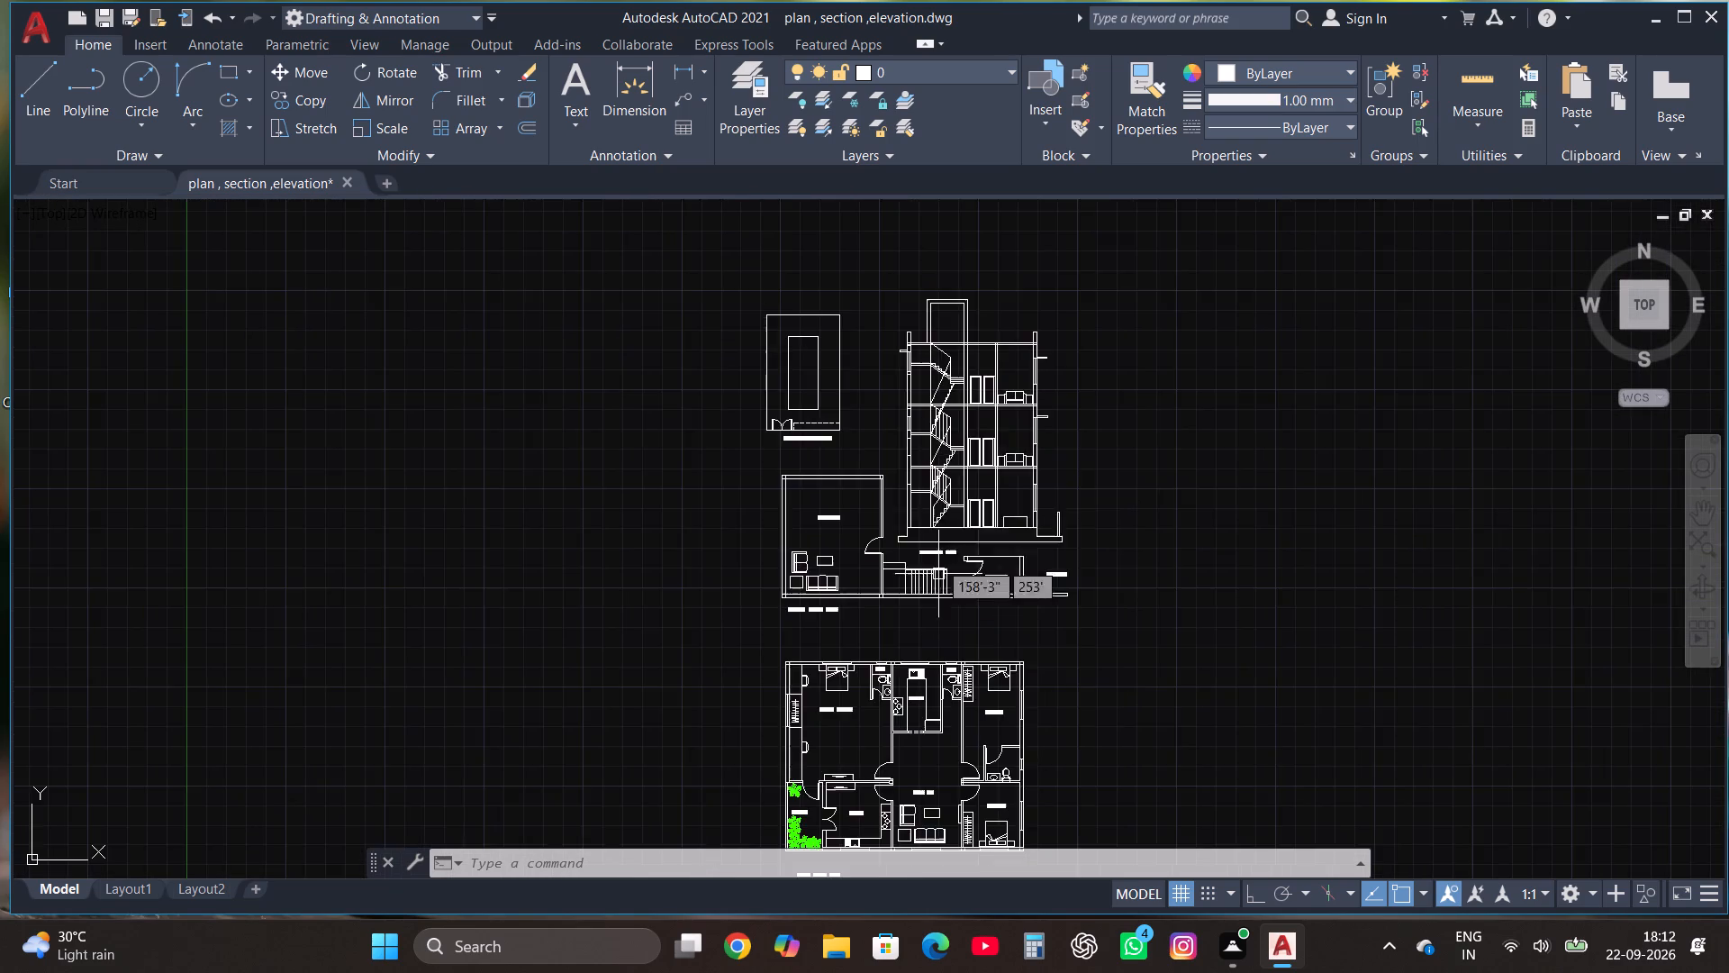
pyautogui.scroll(1, 963, 419)
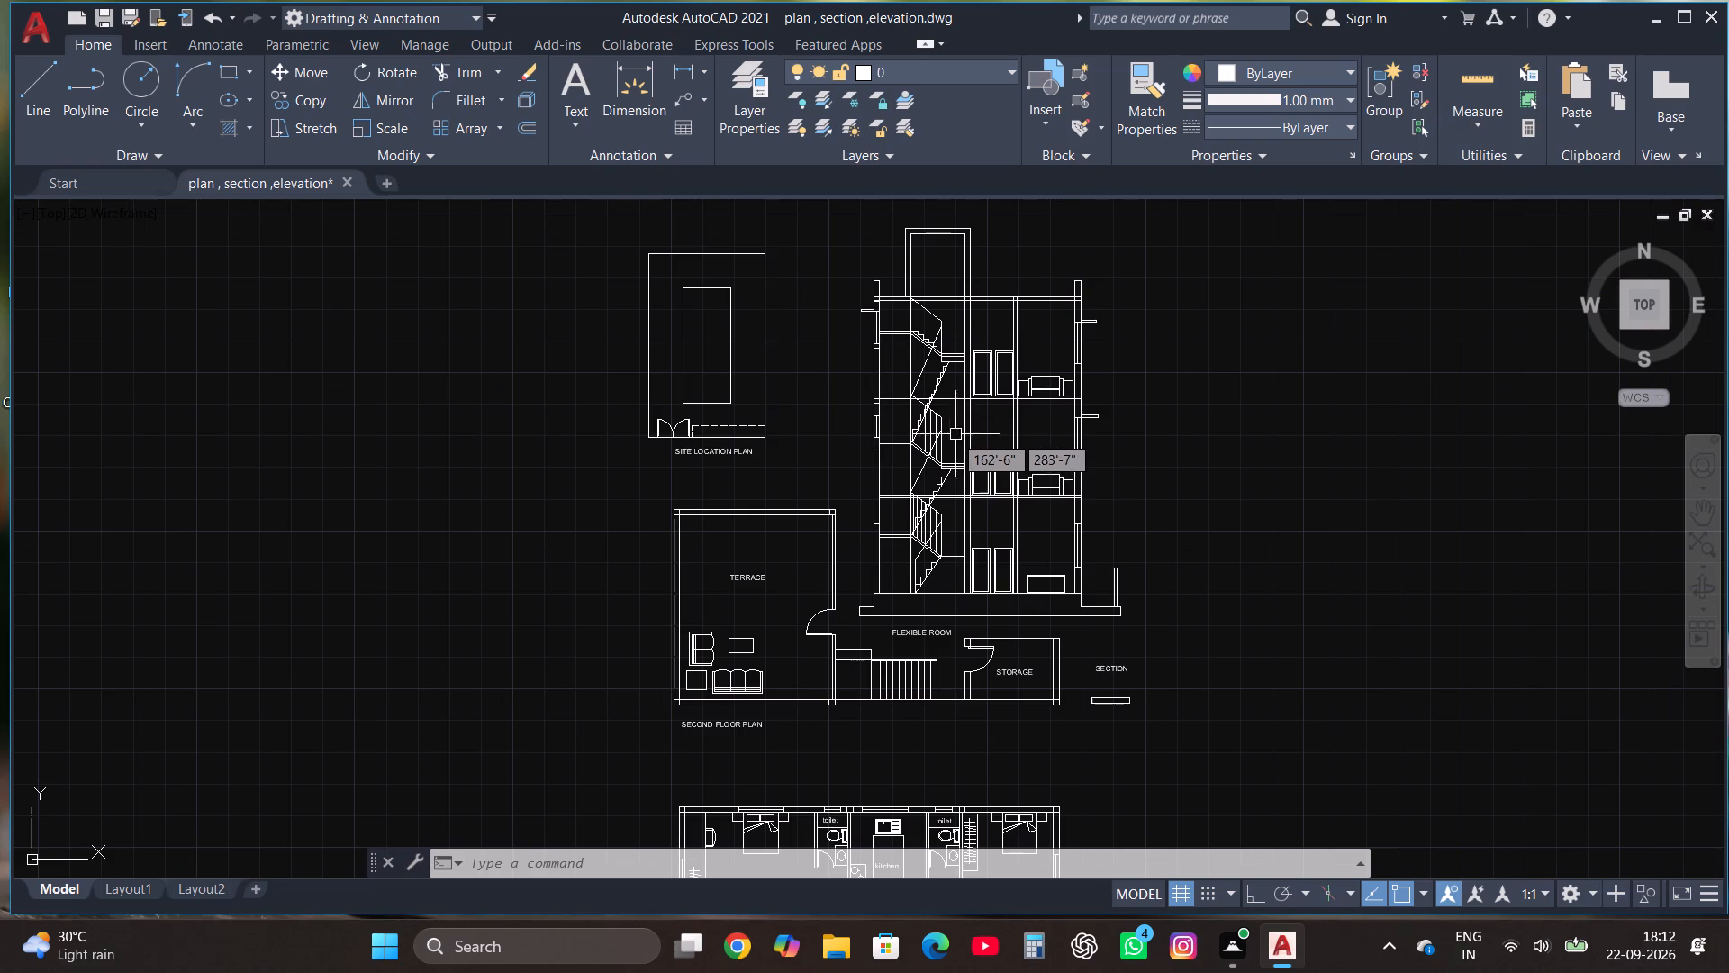
pyautogui.scroll(2, 707, 716)
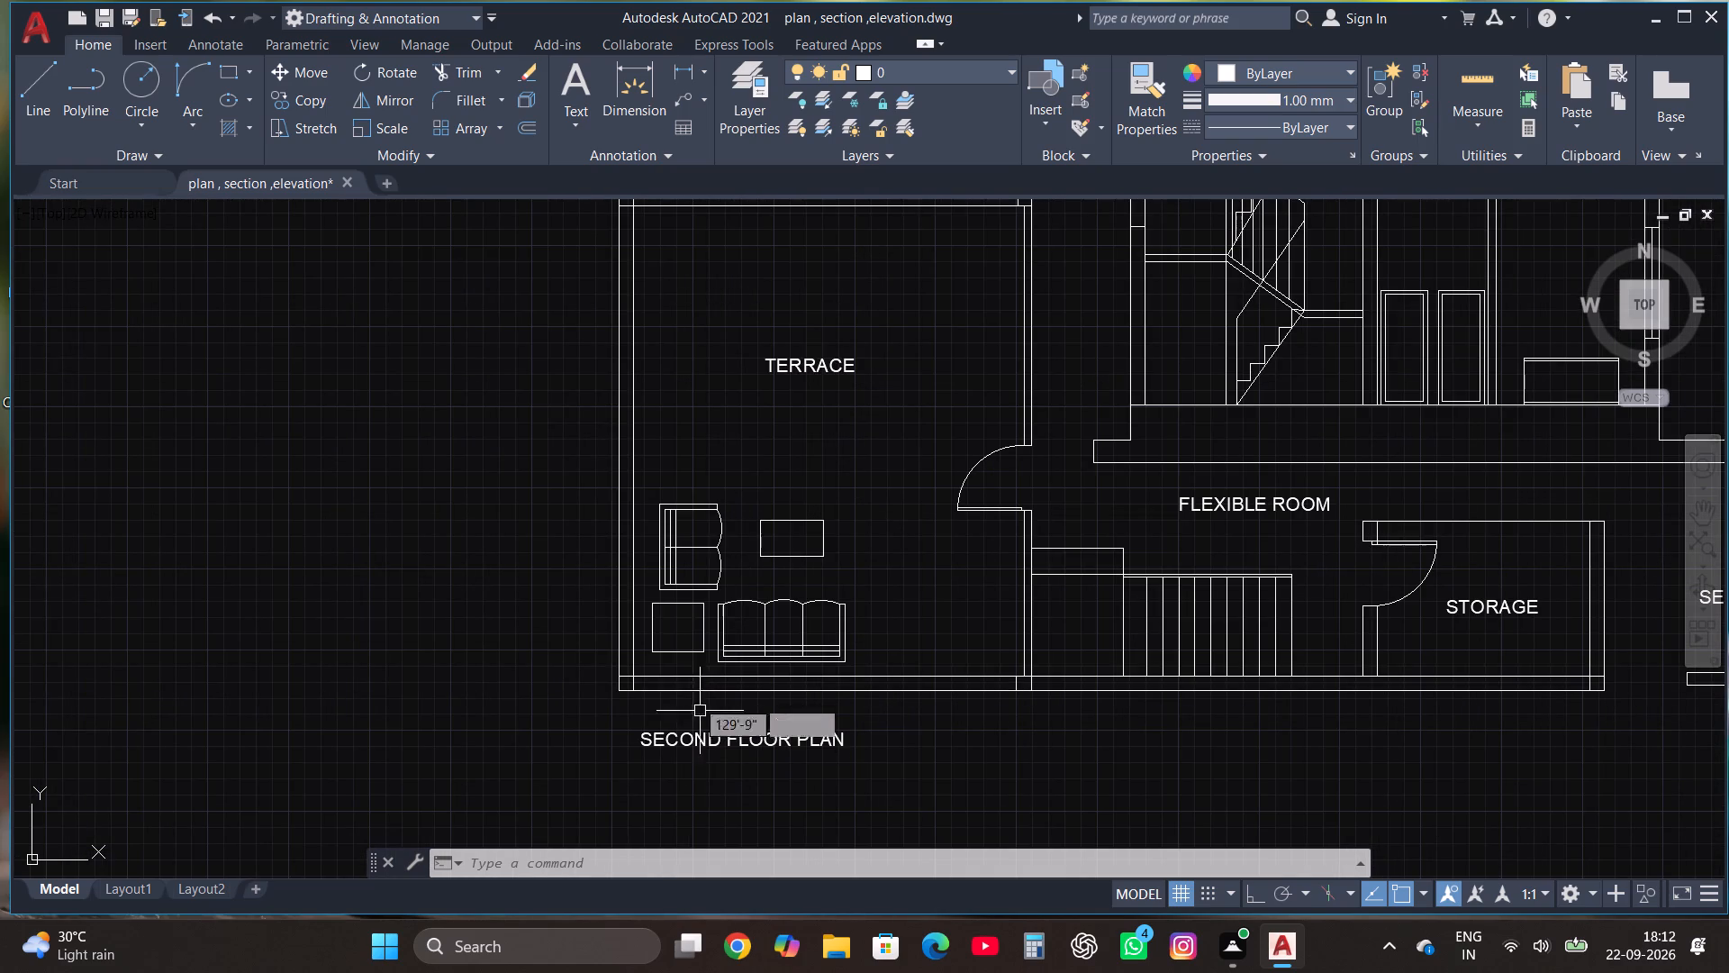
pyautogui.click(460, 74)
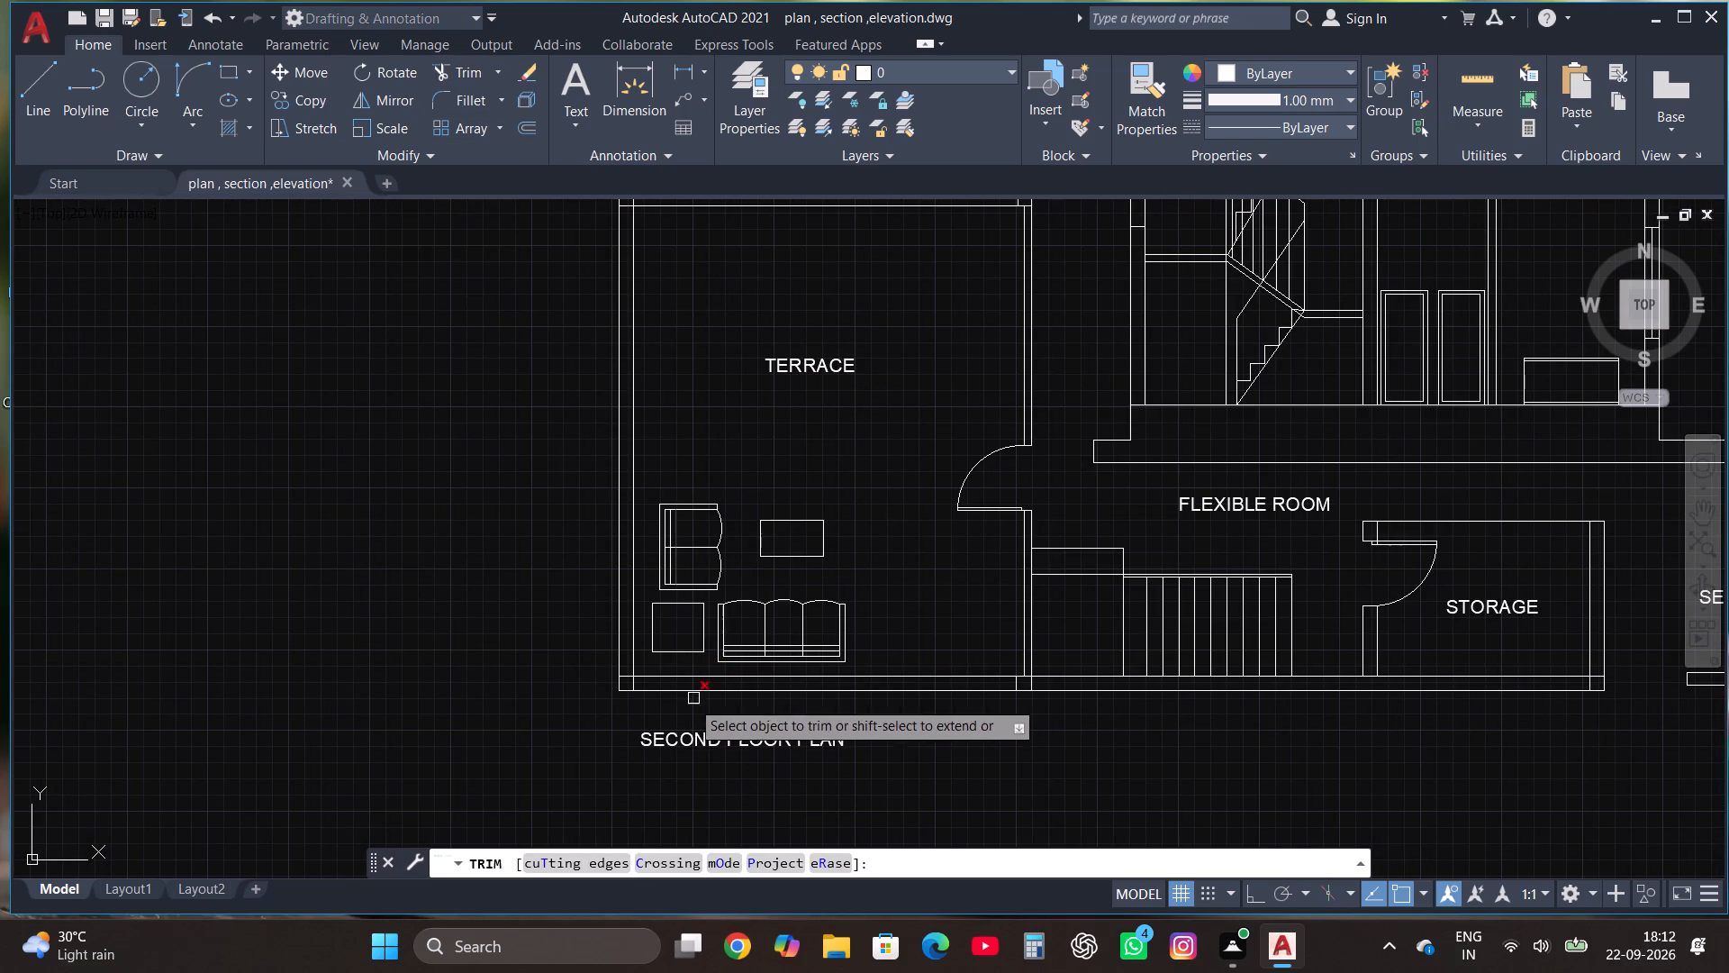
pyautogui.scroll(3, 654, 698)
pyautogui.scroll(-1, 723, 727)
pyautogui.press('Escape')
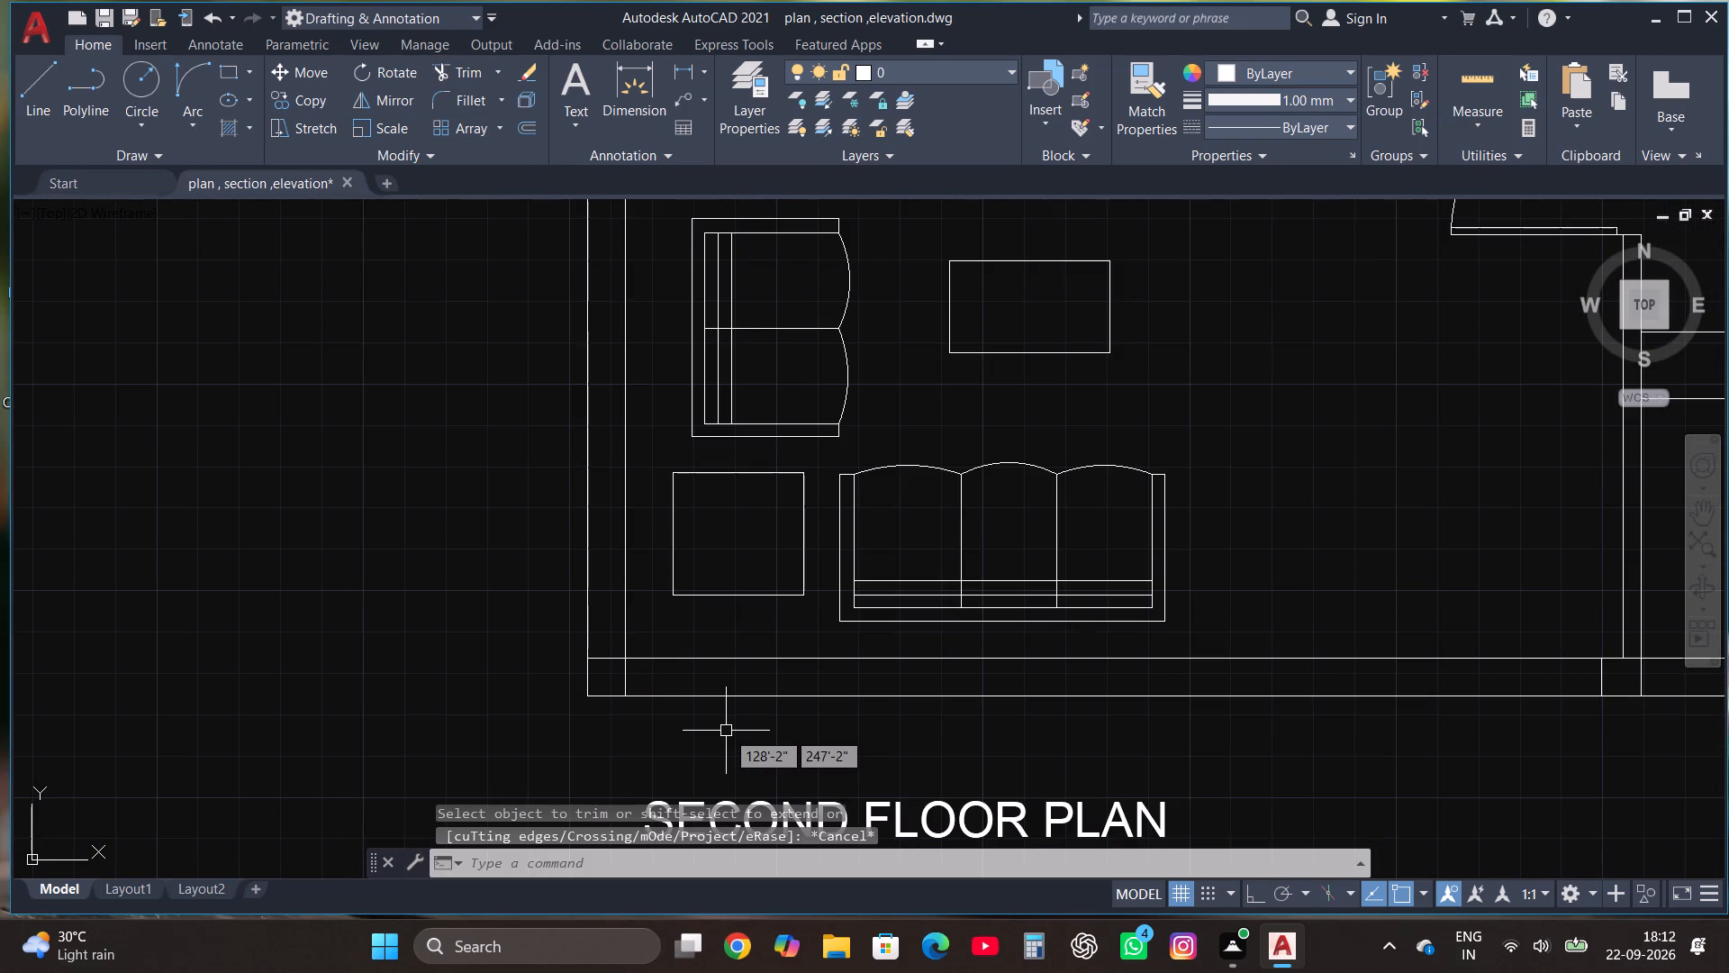
# Fill the squares at the terrace's four wall corners in the second floor plan with a SOLID pattern hatch.
pyautogui.write('HAT')
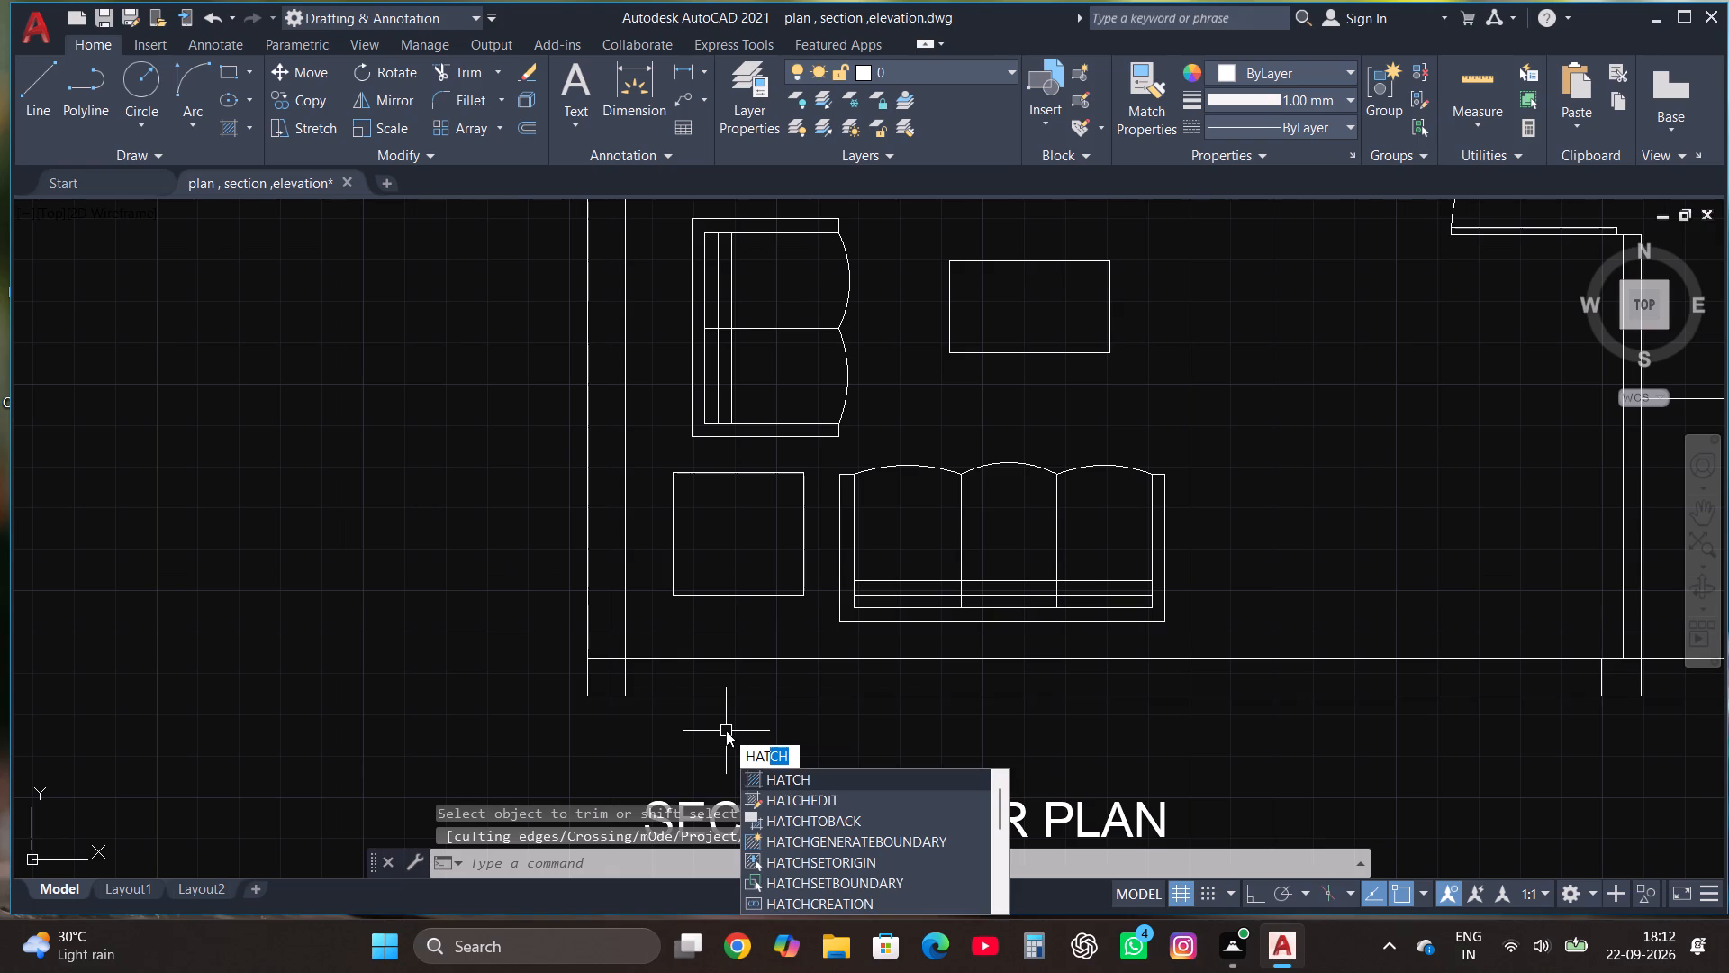
pyautogui.click(802, 787)
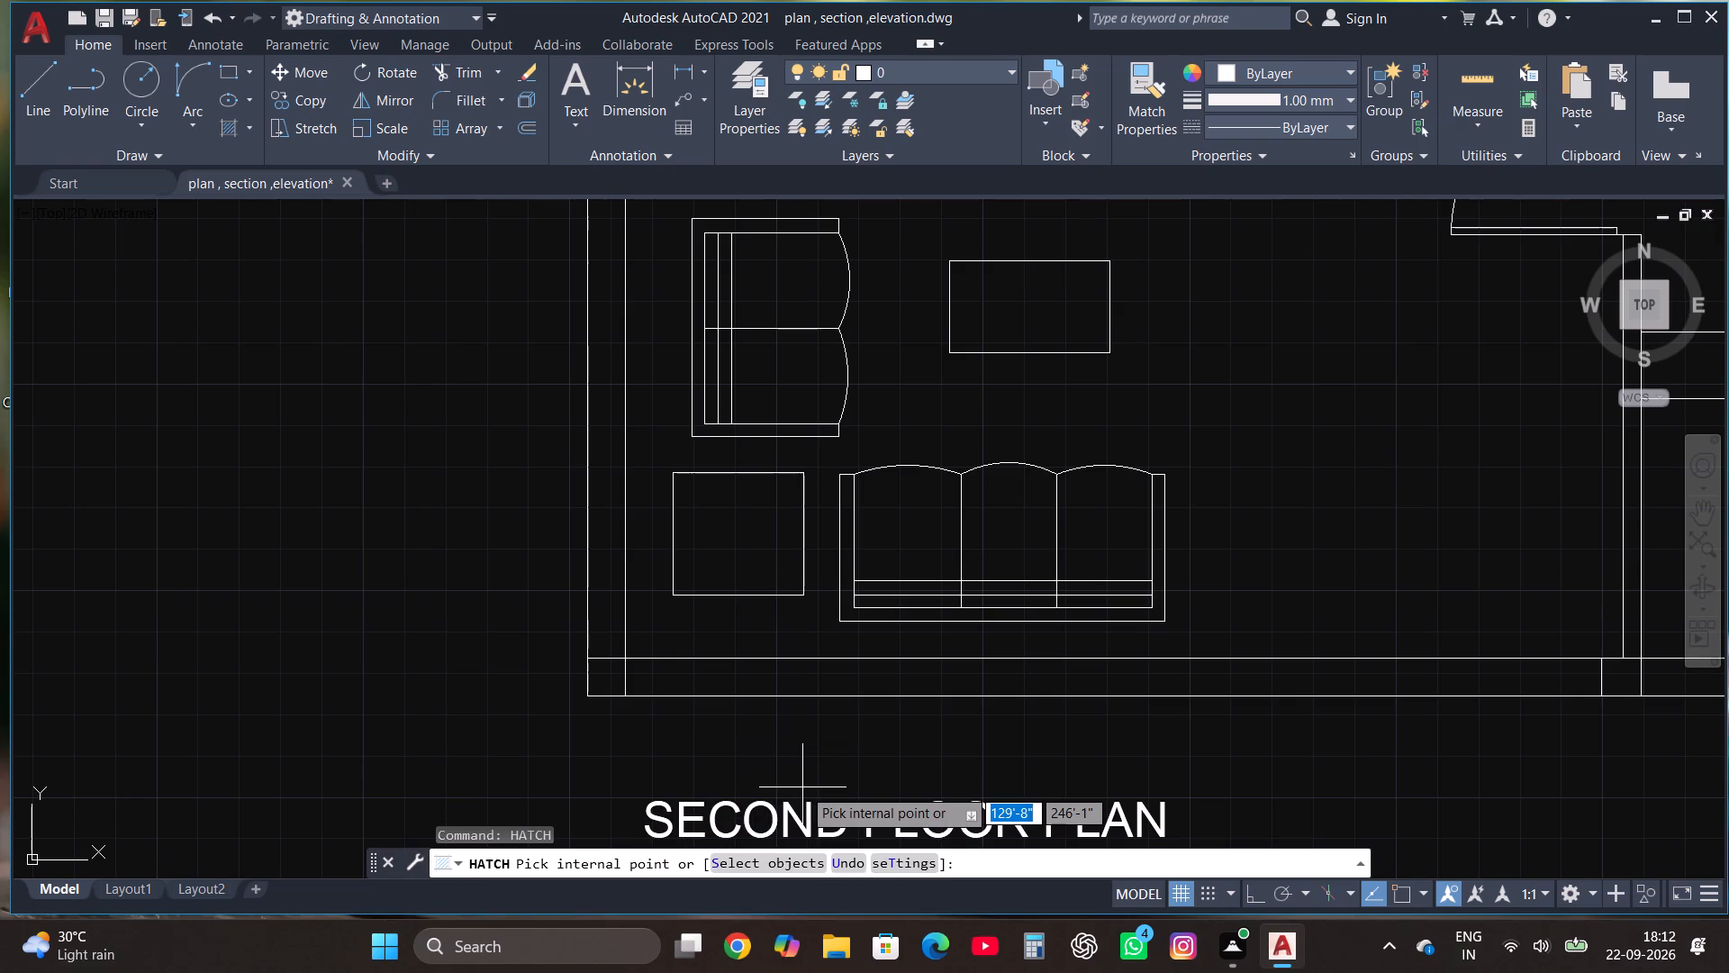
pyautogui.click(603, 676)
pyautogui.click(232, 95)
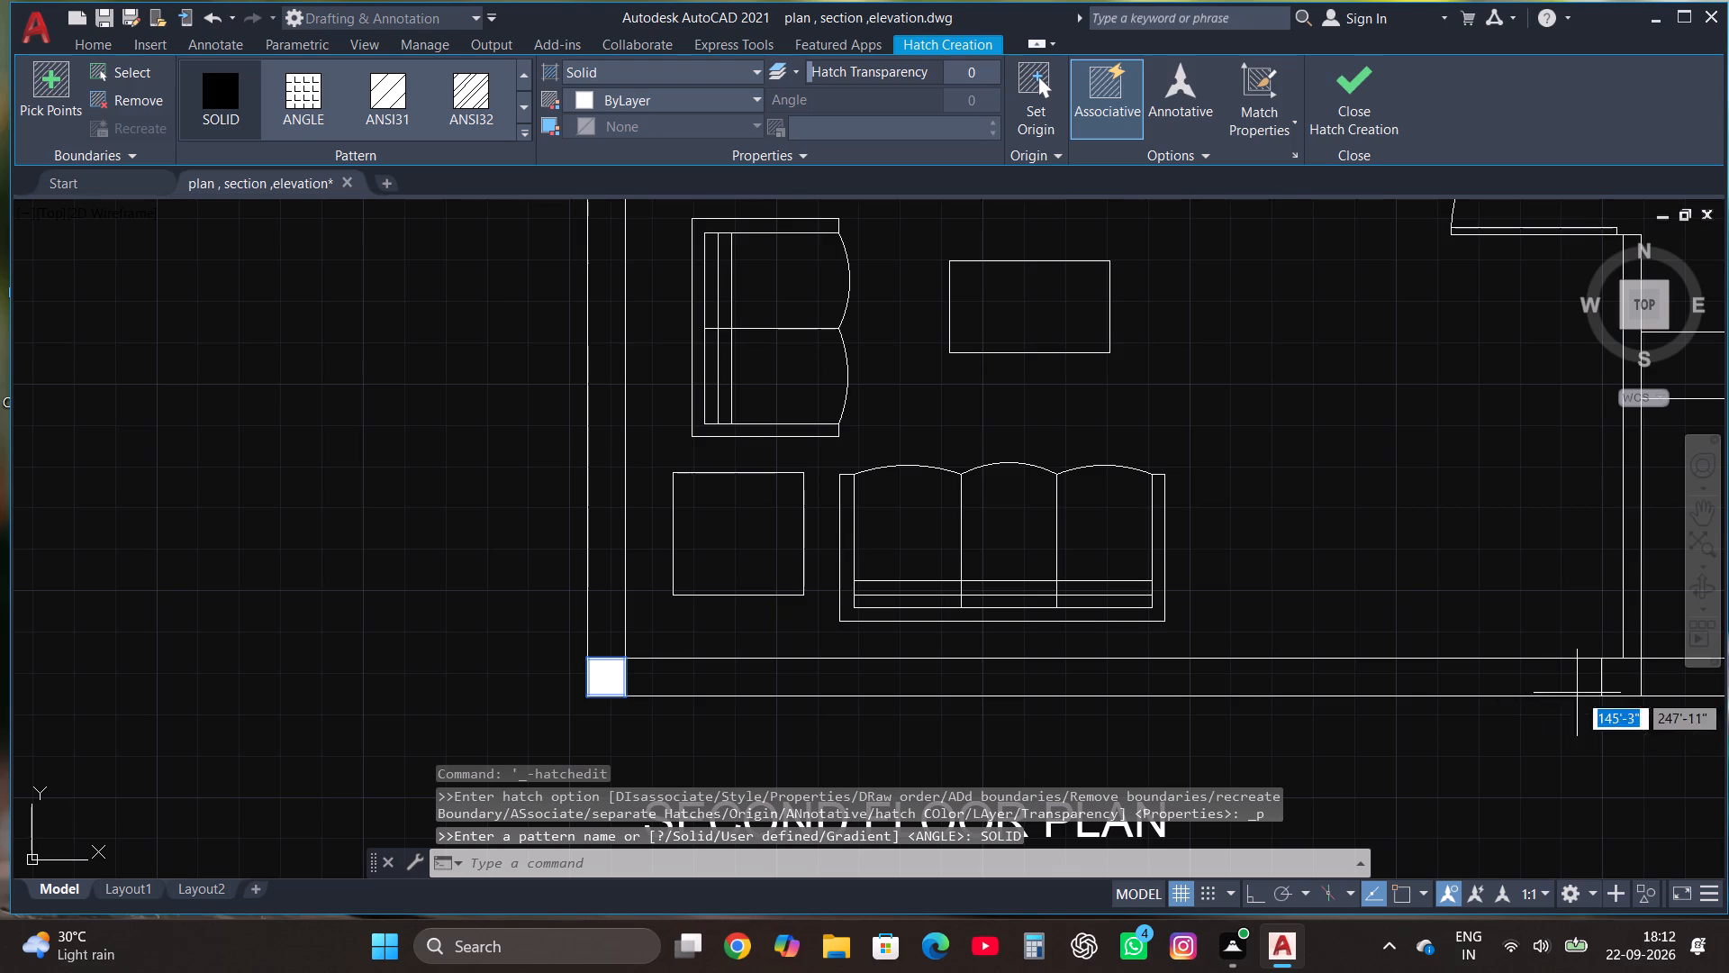
pyautogui.click(1615, 677)
pyautogui.scroll(-2, 1144, 721)
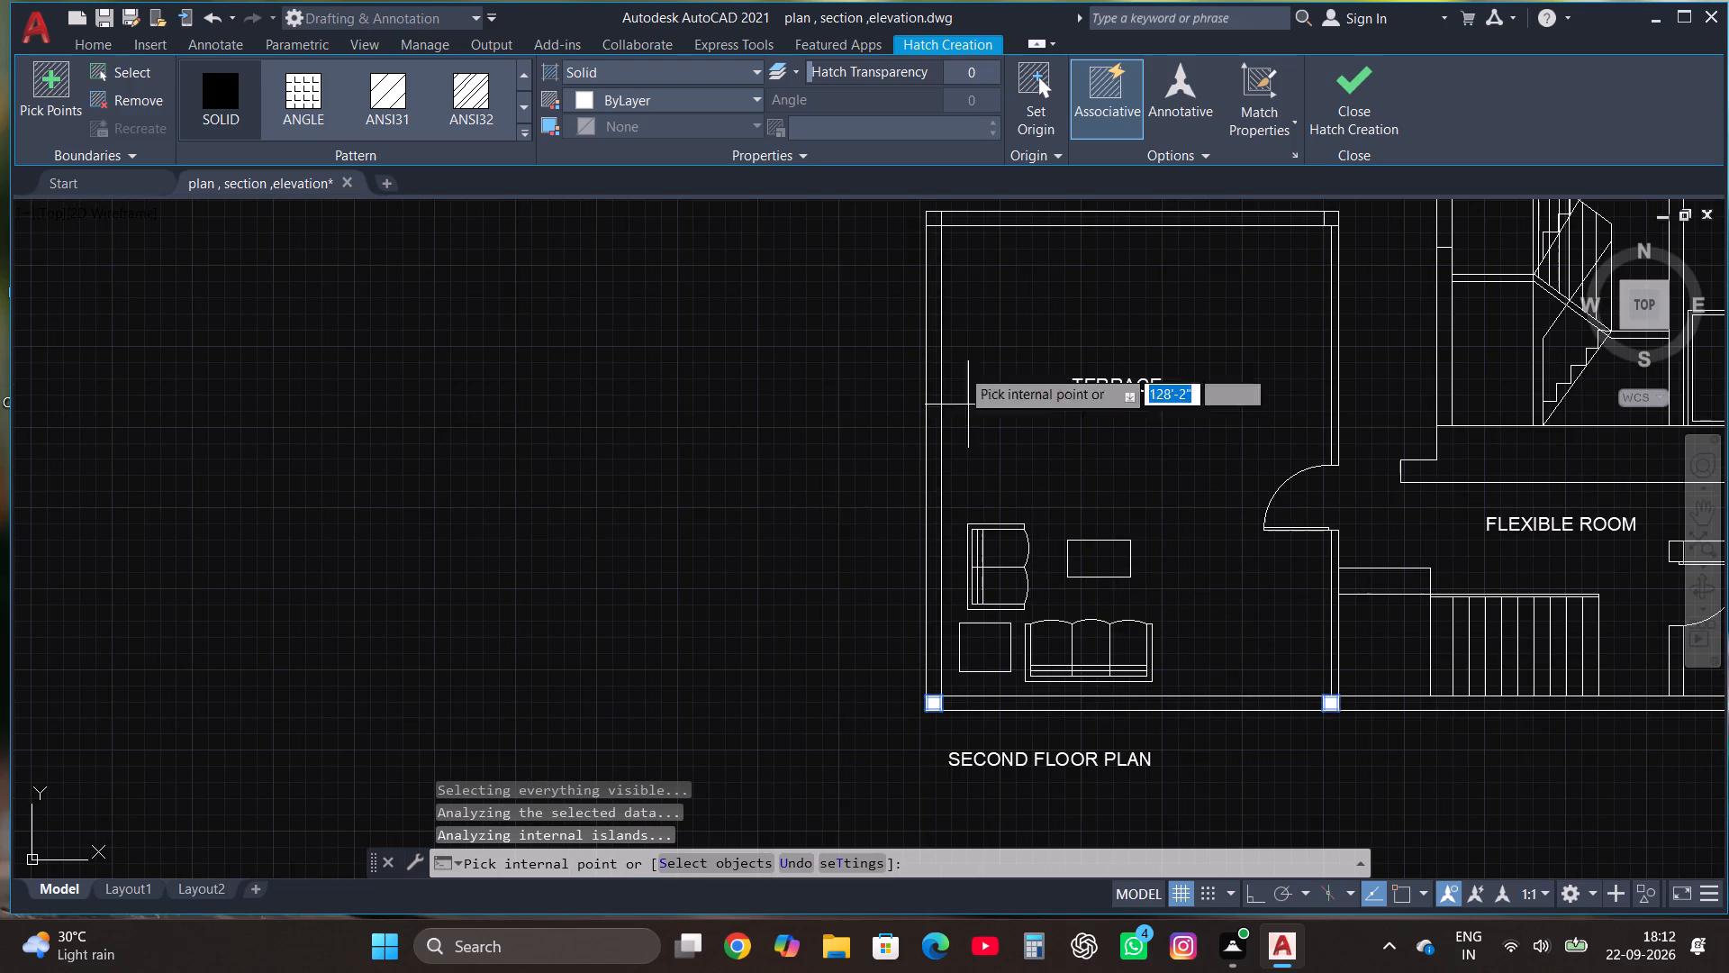
pyautogui.scroll(3, 941, 216)
pyautogui.click(920, 219)
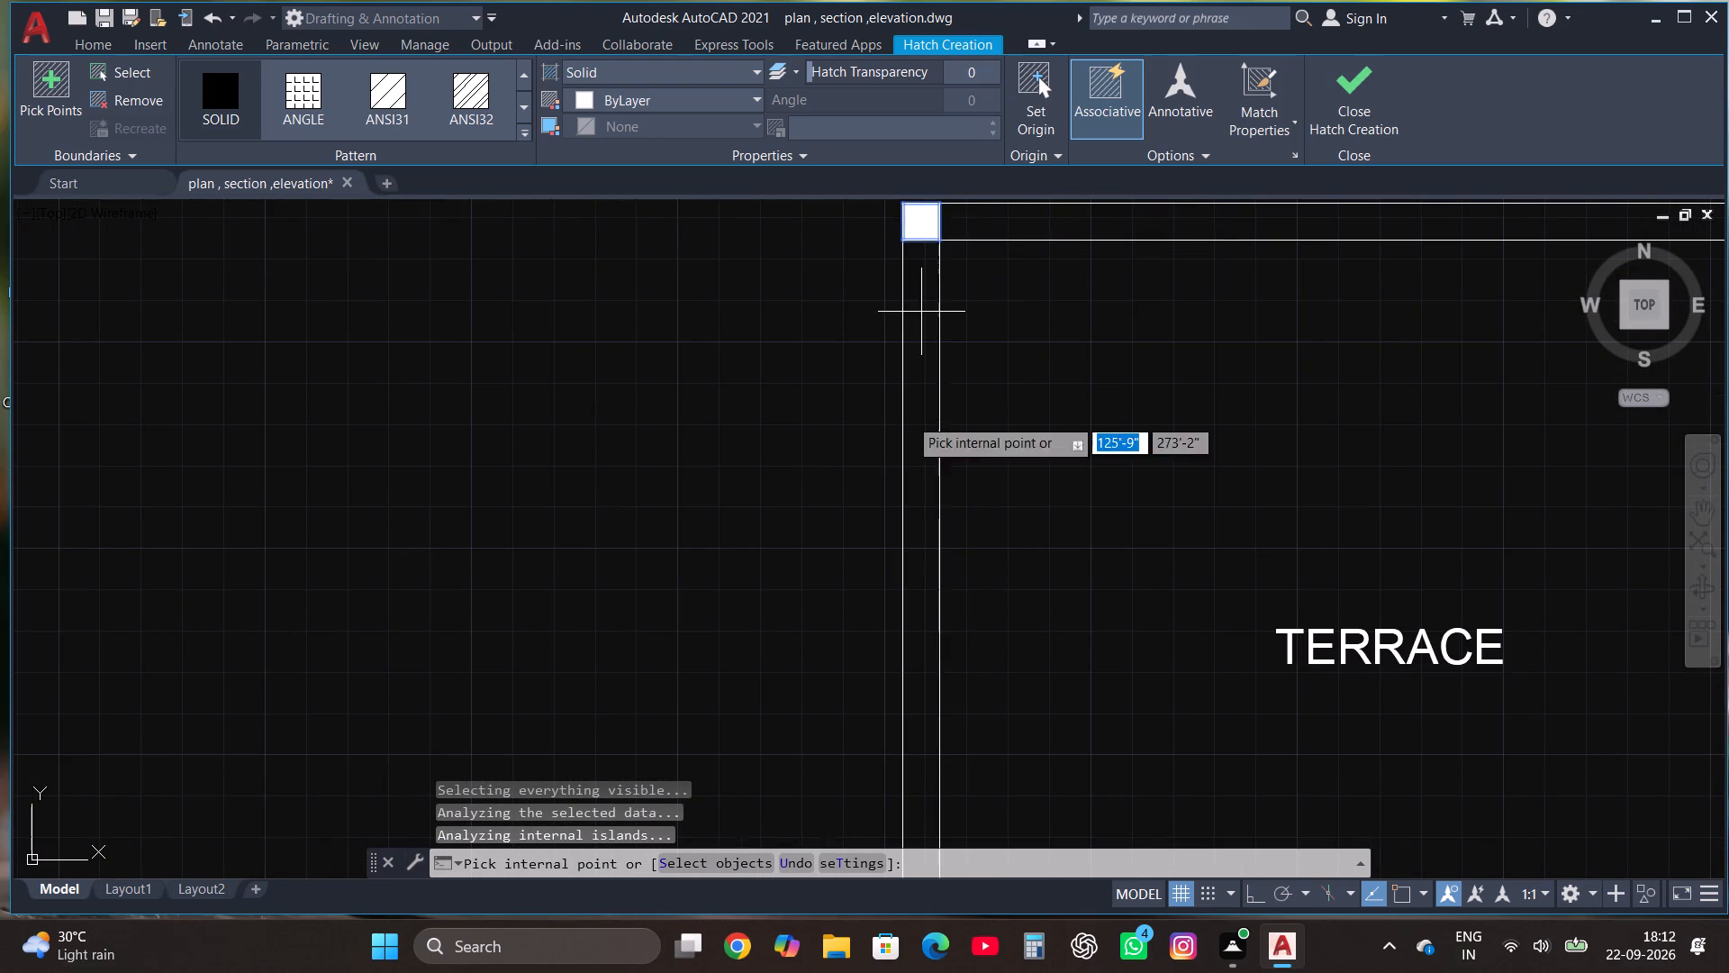
pyautogui.scroll(-2, 918, 530)
pyautogui.scroll(2, 1331, 444)
pyautogui.click(1283, 359)
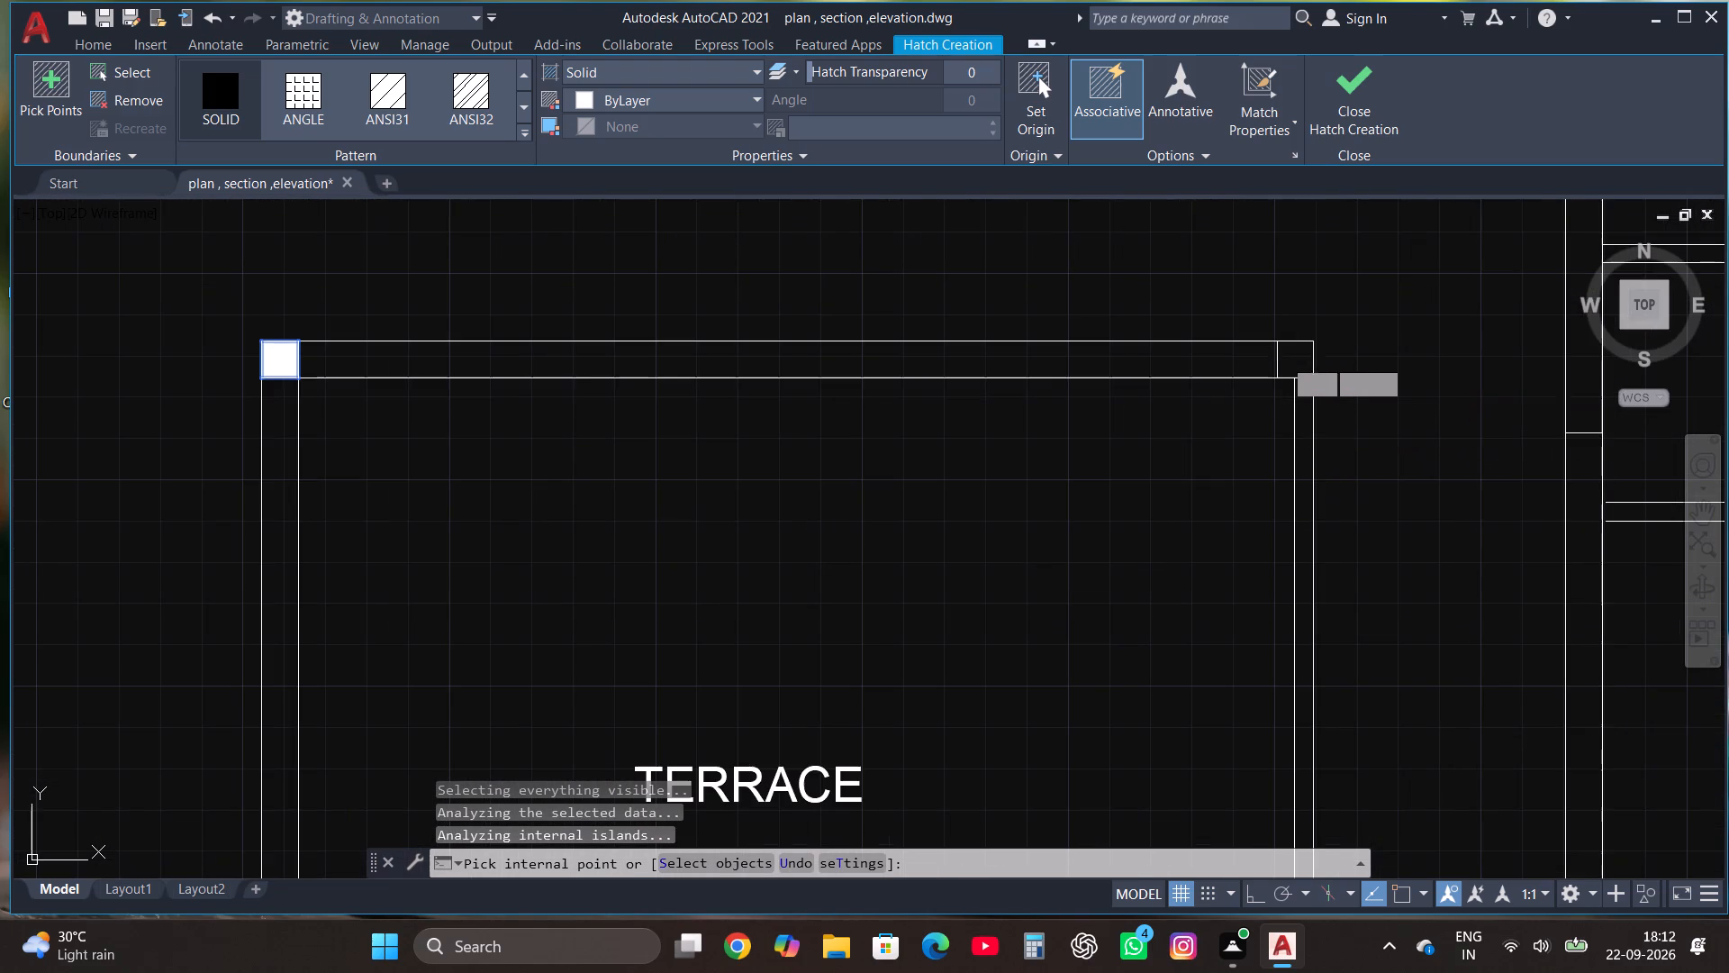
# Add solid hatch to the corner square at the storage room's south-east outer corner in the second floor plan.
pyautogui.scroll(-4, 613, 442)
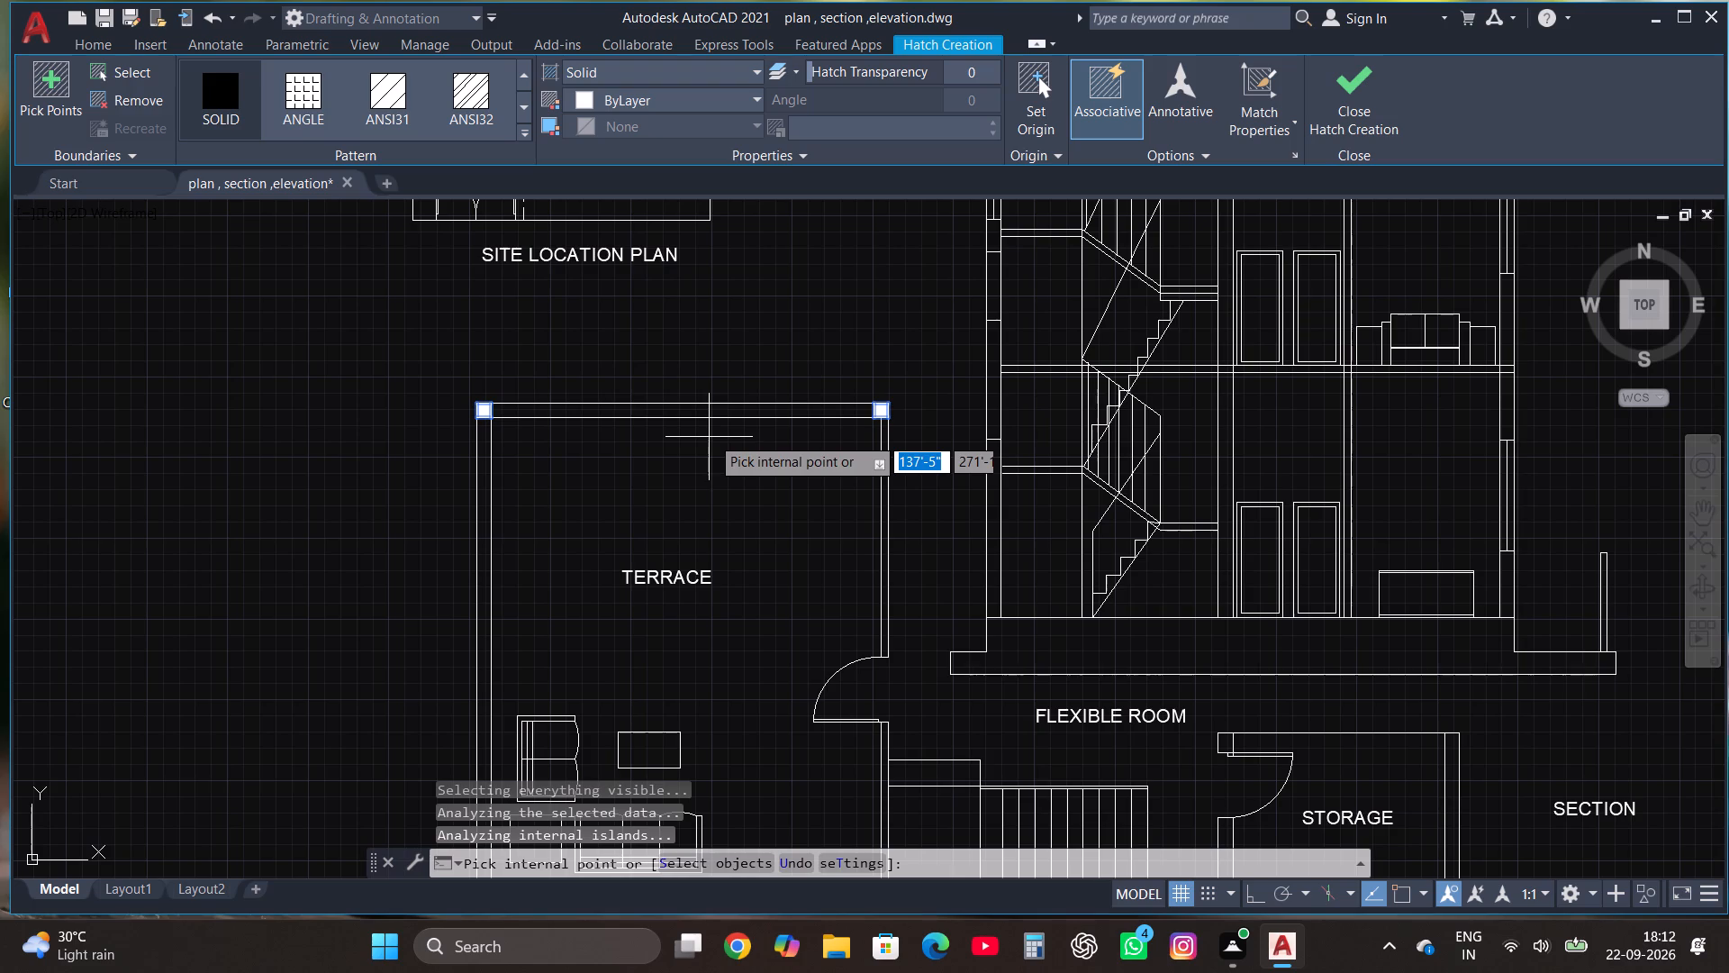
pyautogui.scroll(-1, 762, 445)
pyautogui.scroll(-1, 947, 465)
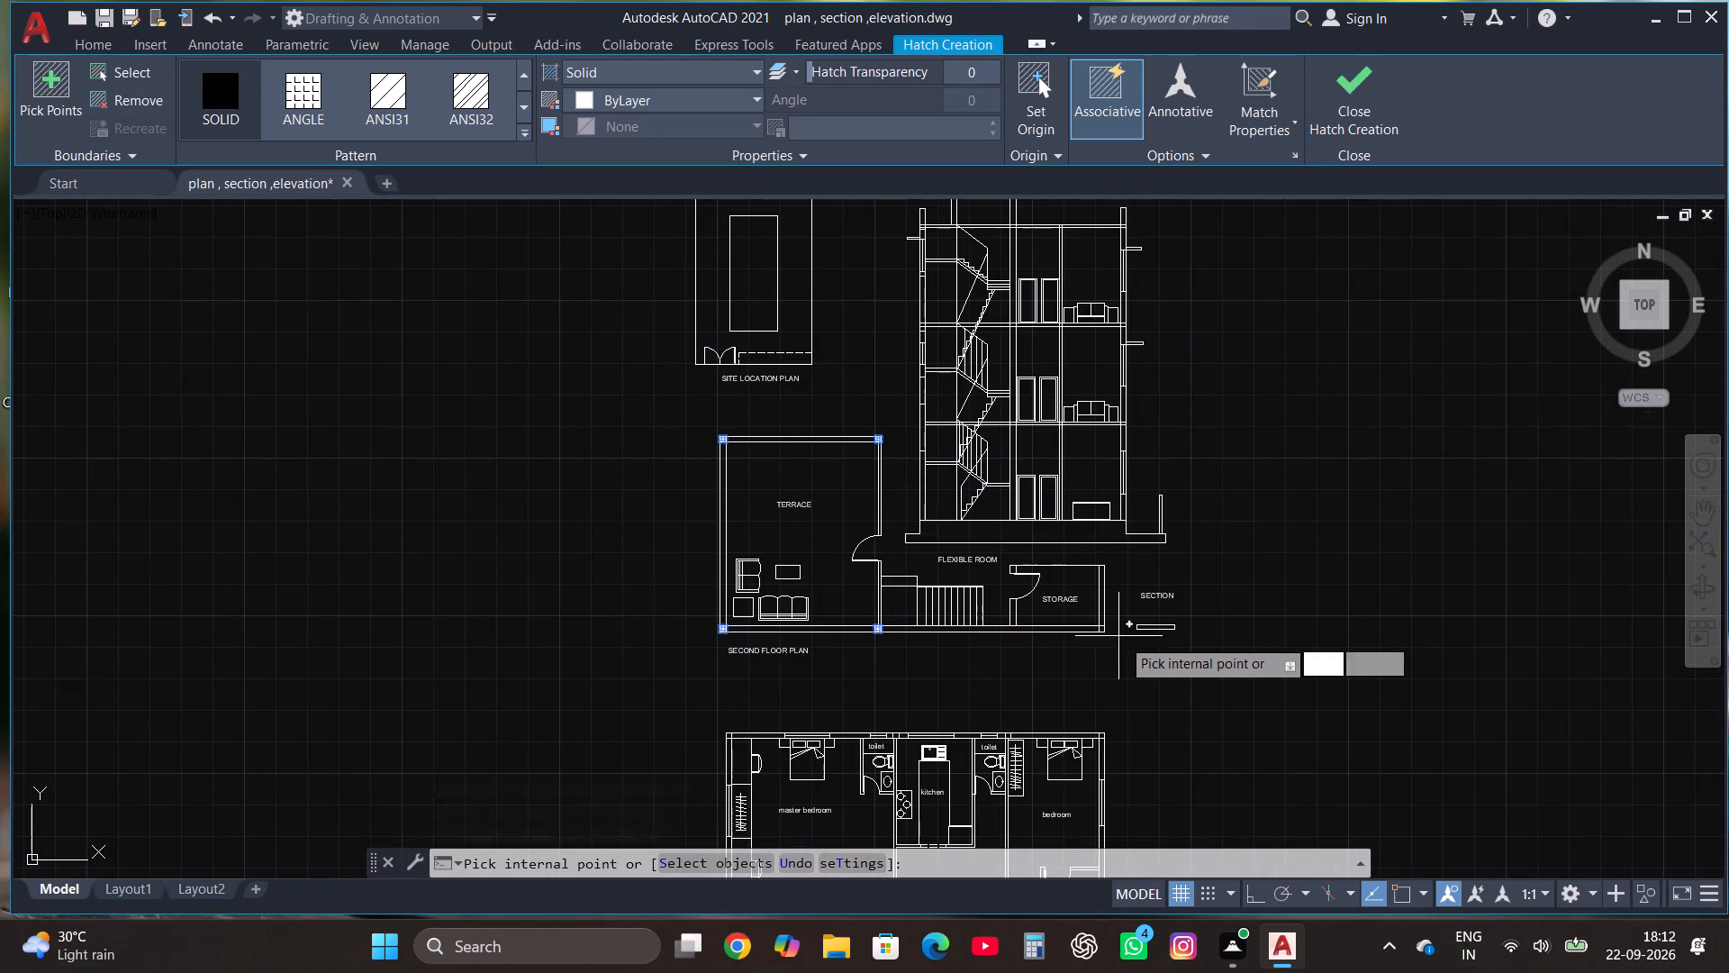
pyautogui.scroll(6, 1121, 638)
pyautogui.click(1053, 613)
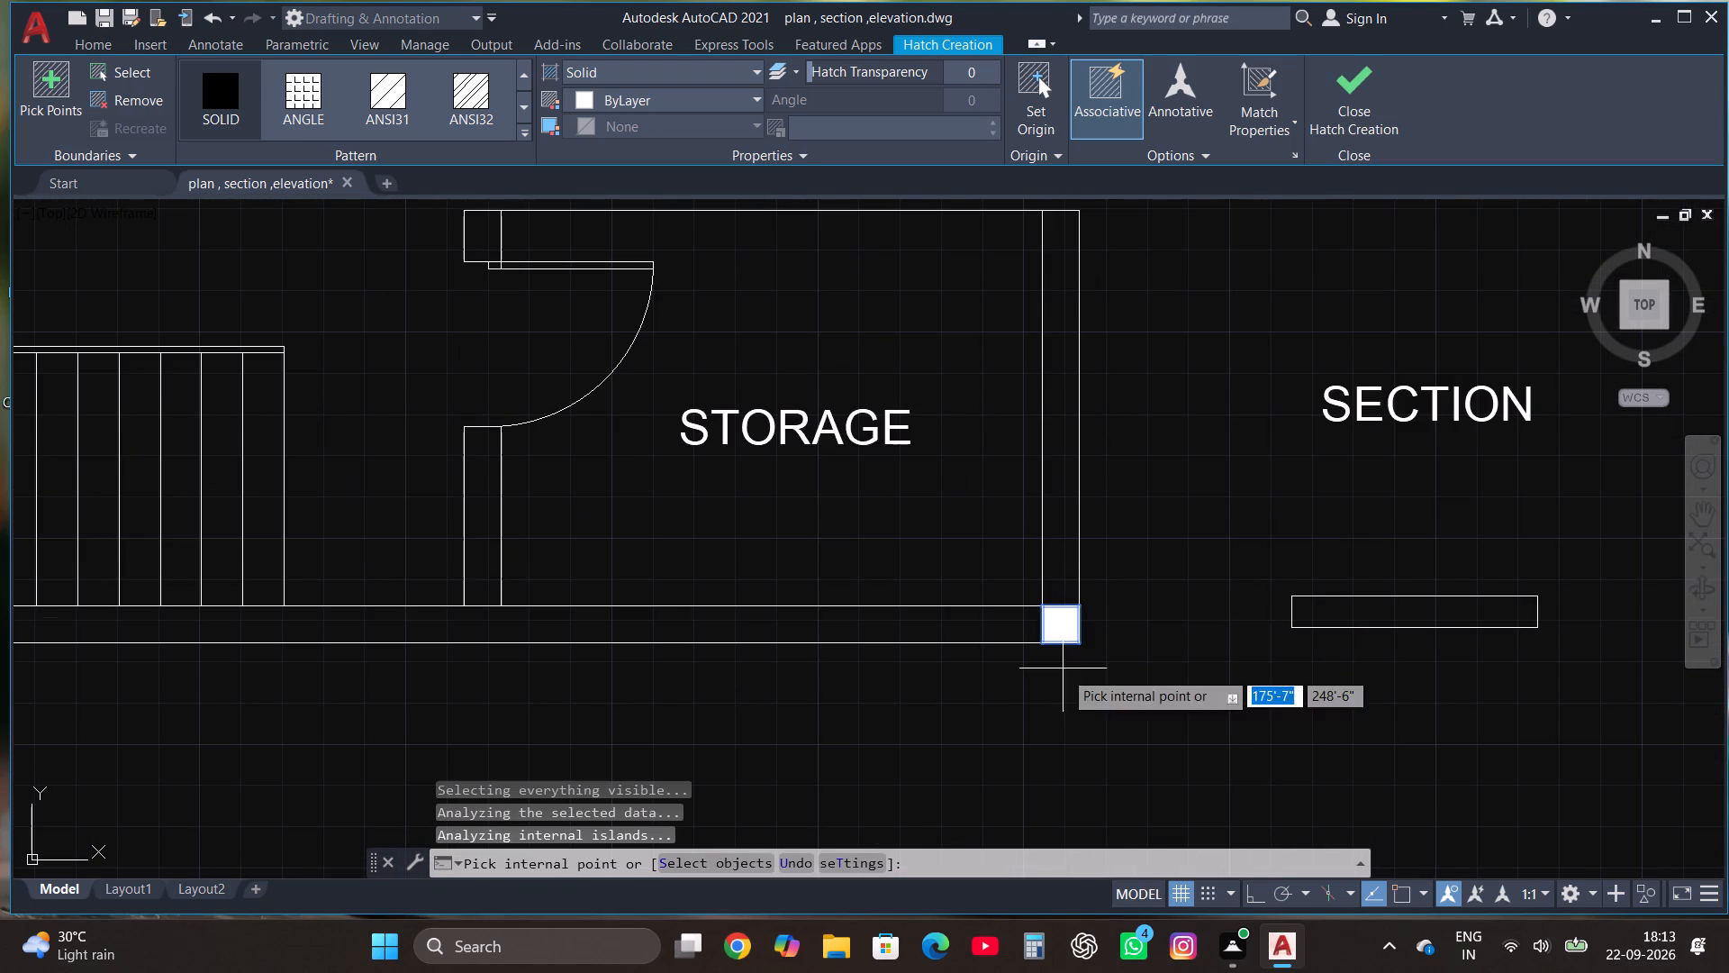
# Solid-hatch the two squares at either end of the living area's south wall in the first floor plan.
pyautogui.scroll(-1, 1073, 568)
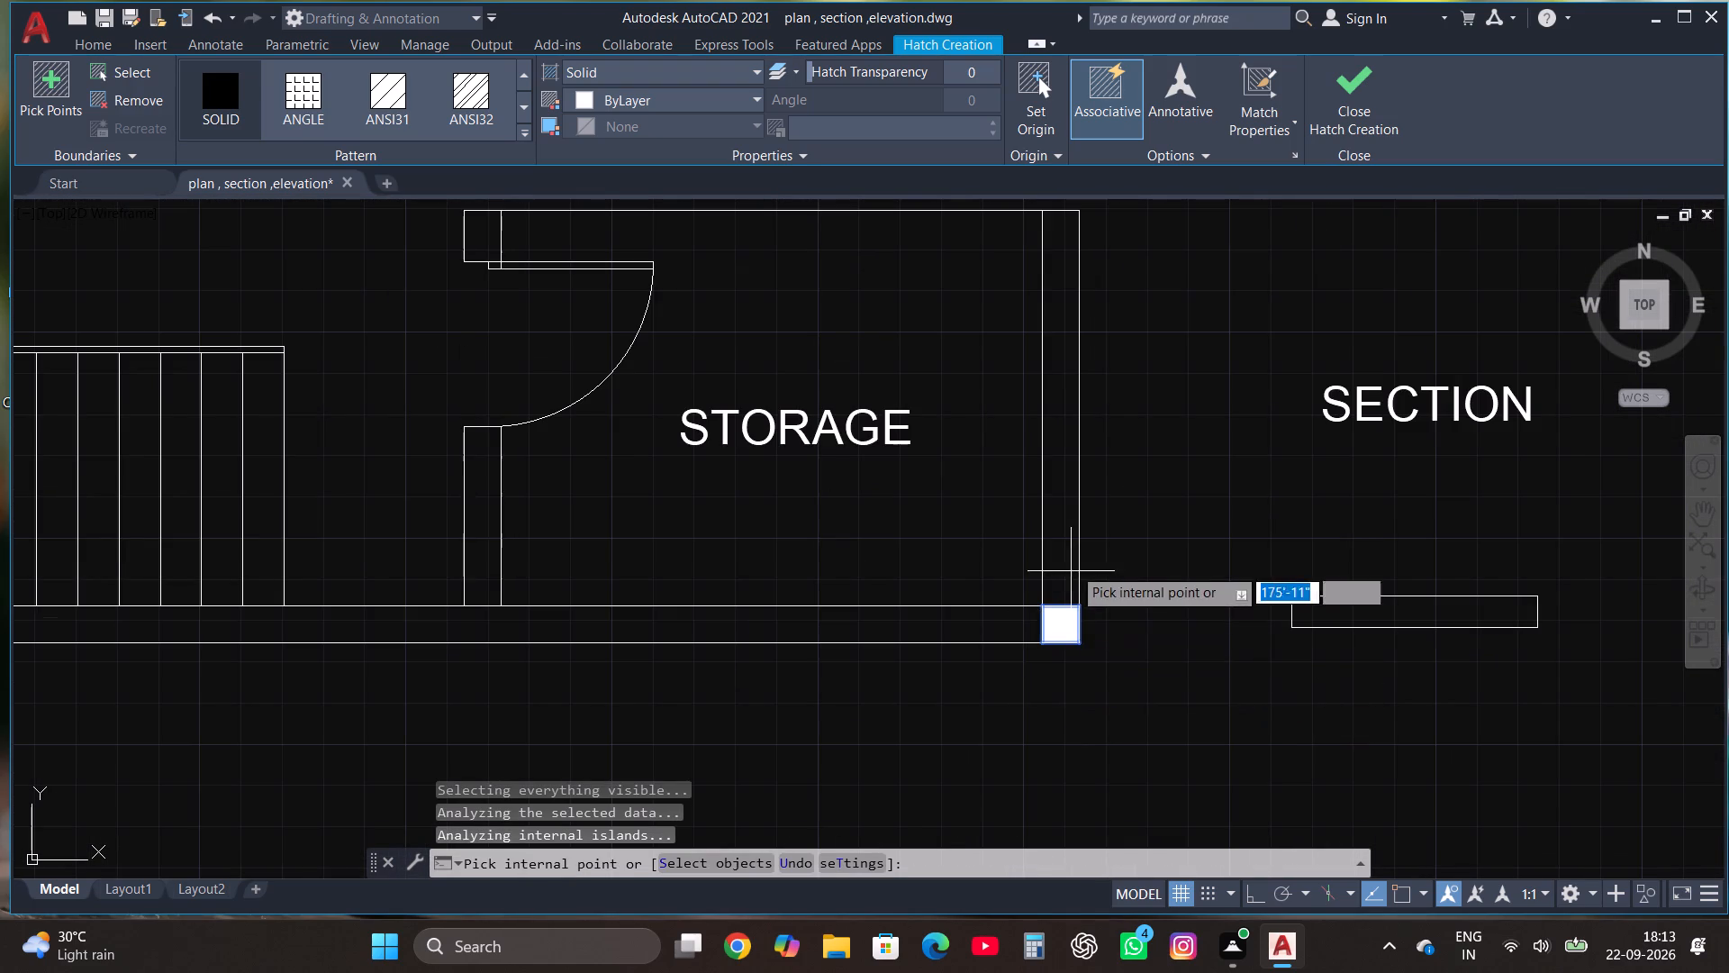
pyautogui.scroll(-4, 1073, 565)
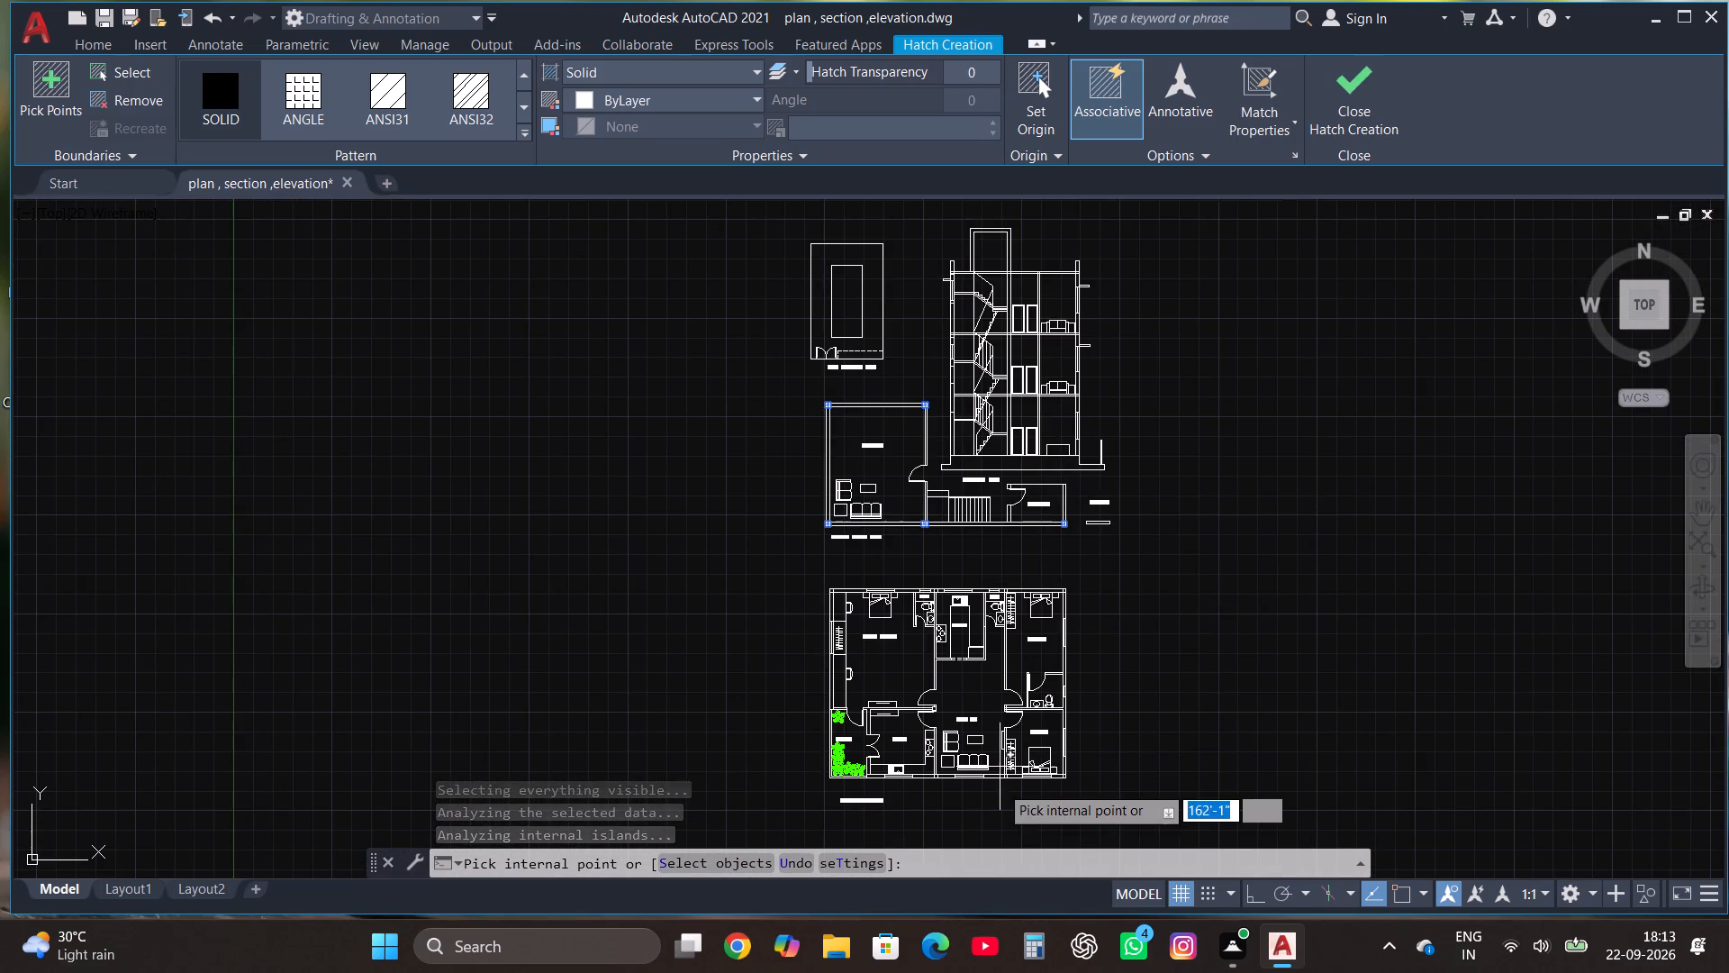
pyautogui.scroll(2, 991, 794)
pyautogui.scroll(3, 888, 777)
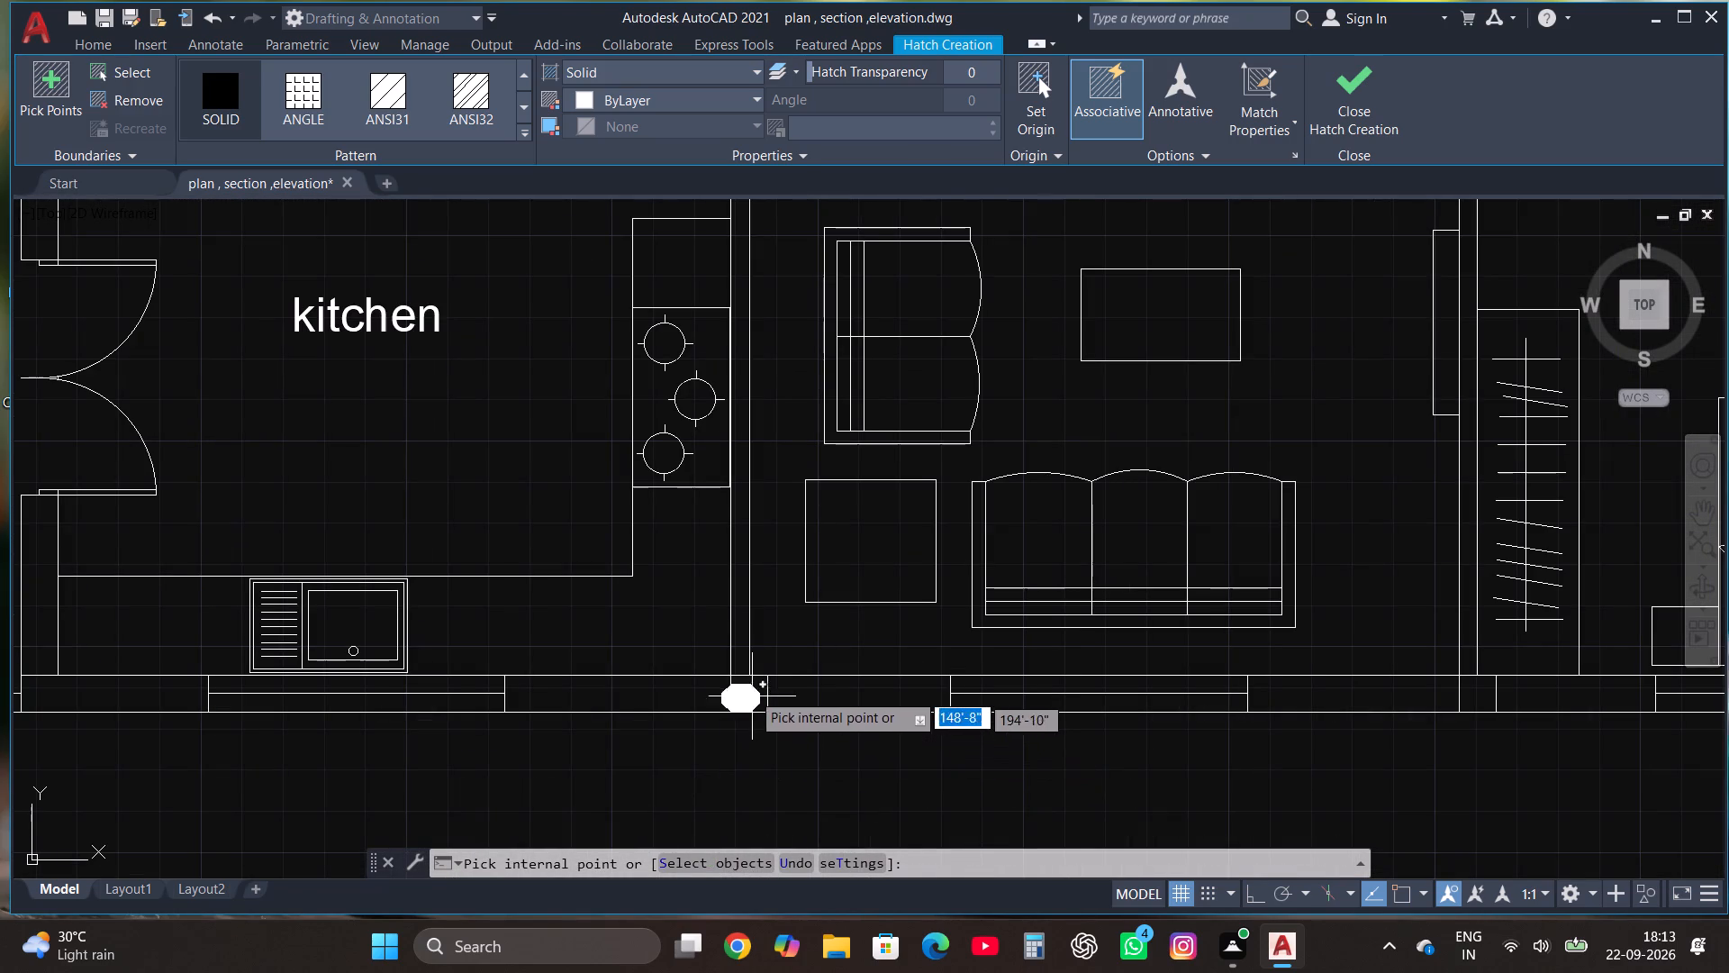
pyautogui.click(749, 690)
pyautogui.click(1476, 696)
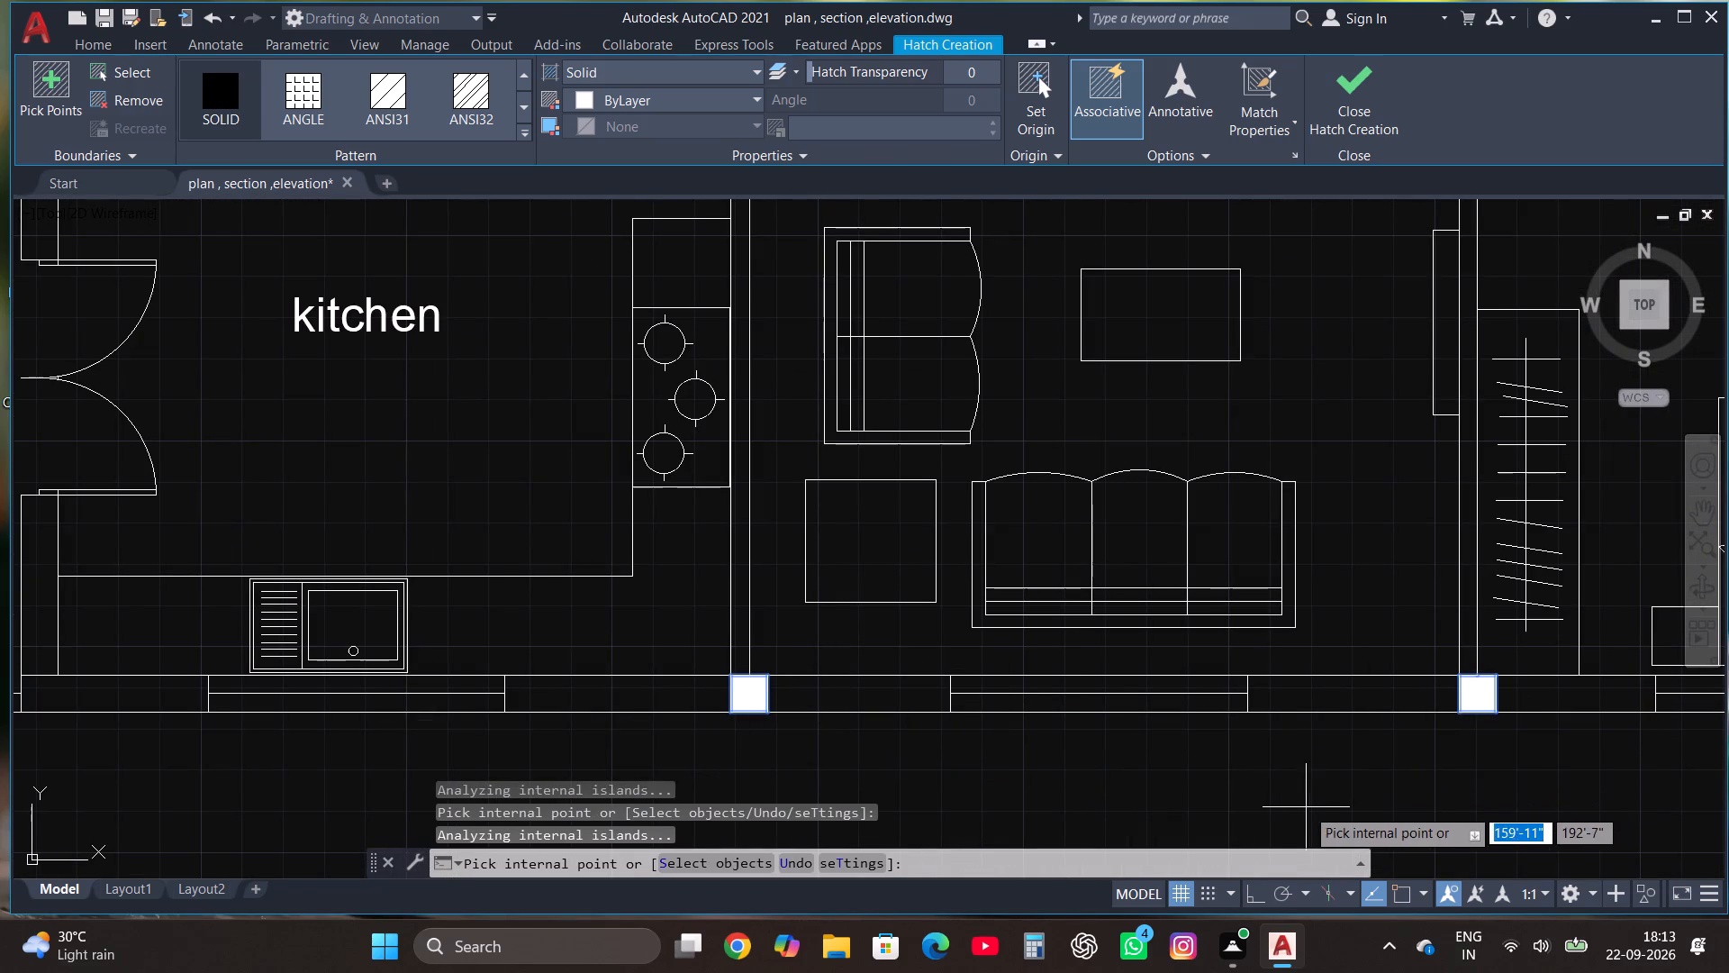
# Solid-hatch the square at the first floor plan's south-east outer corner, below the bedroom.
pyautogui.scroll(-1, 1282, 807)
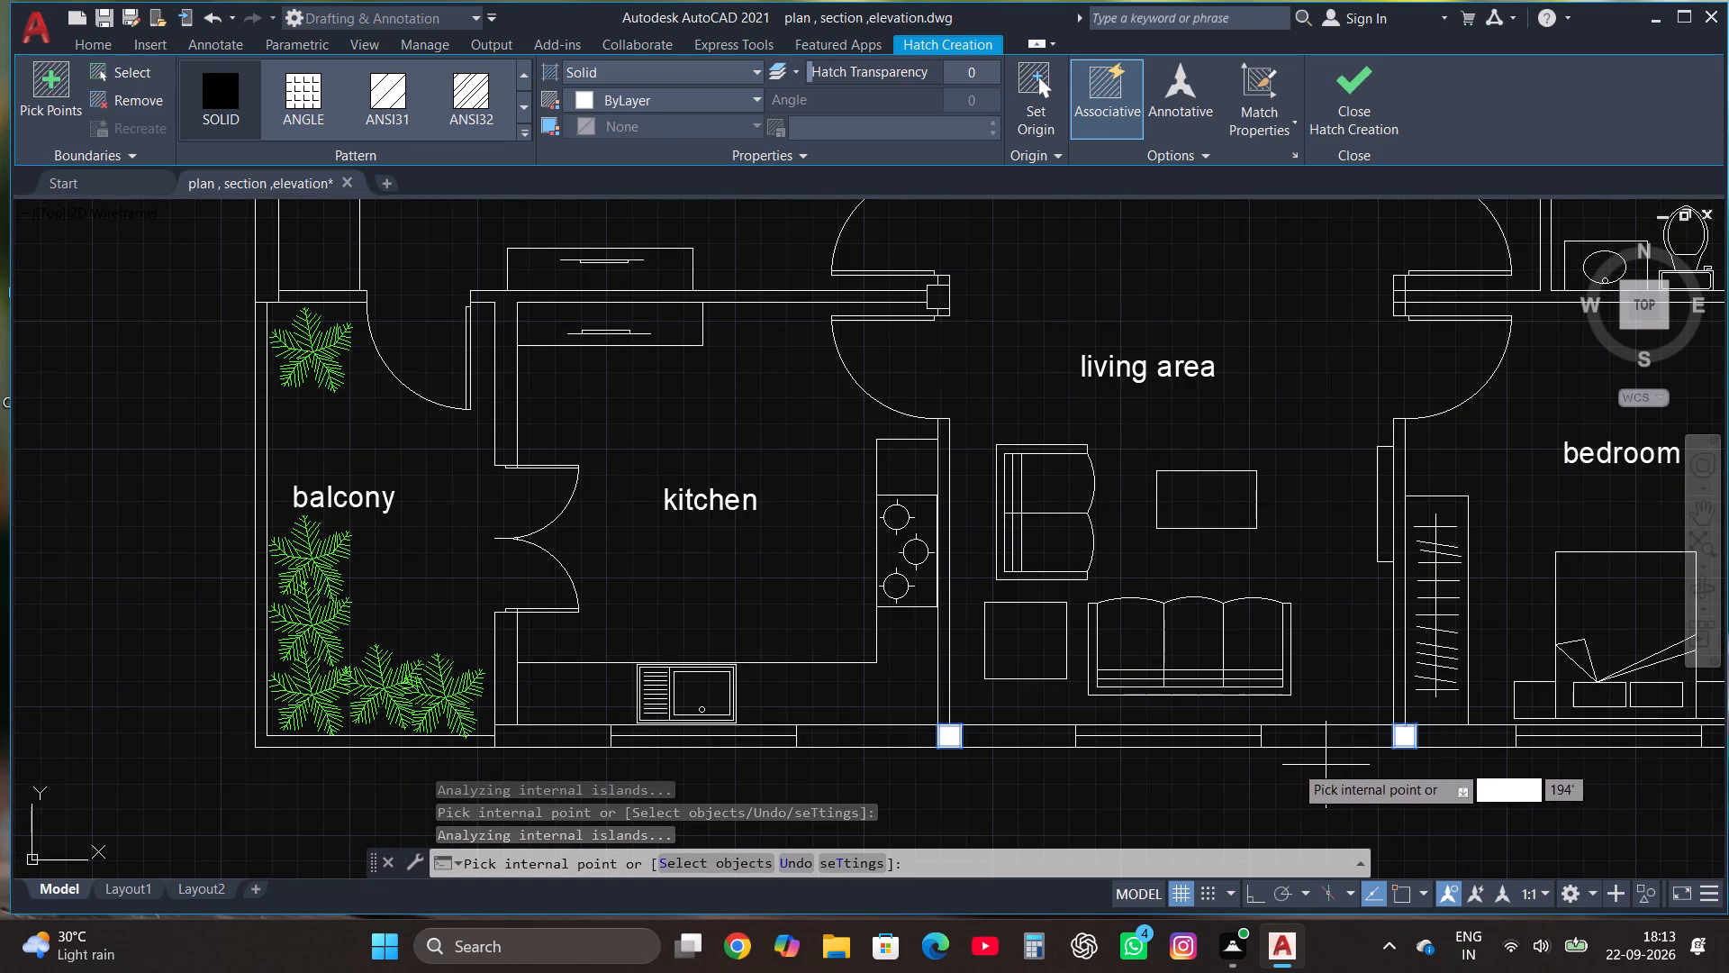
pyautogui.scroll(-2, 1291, 764)
pyautogui.scroll(2, 1500, 741)
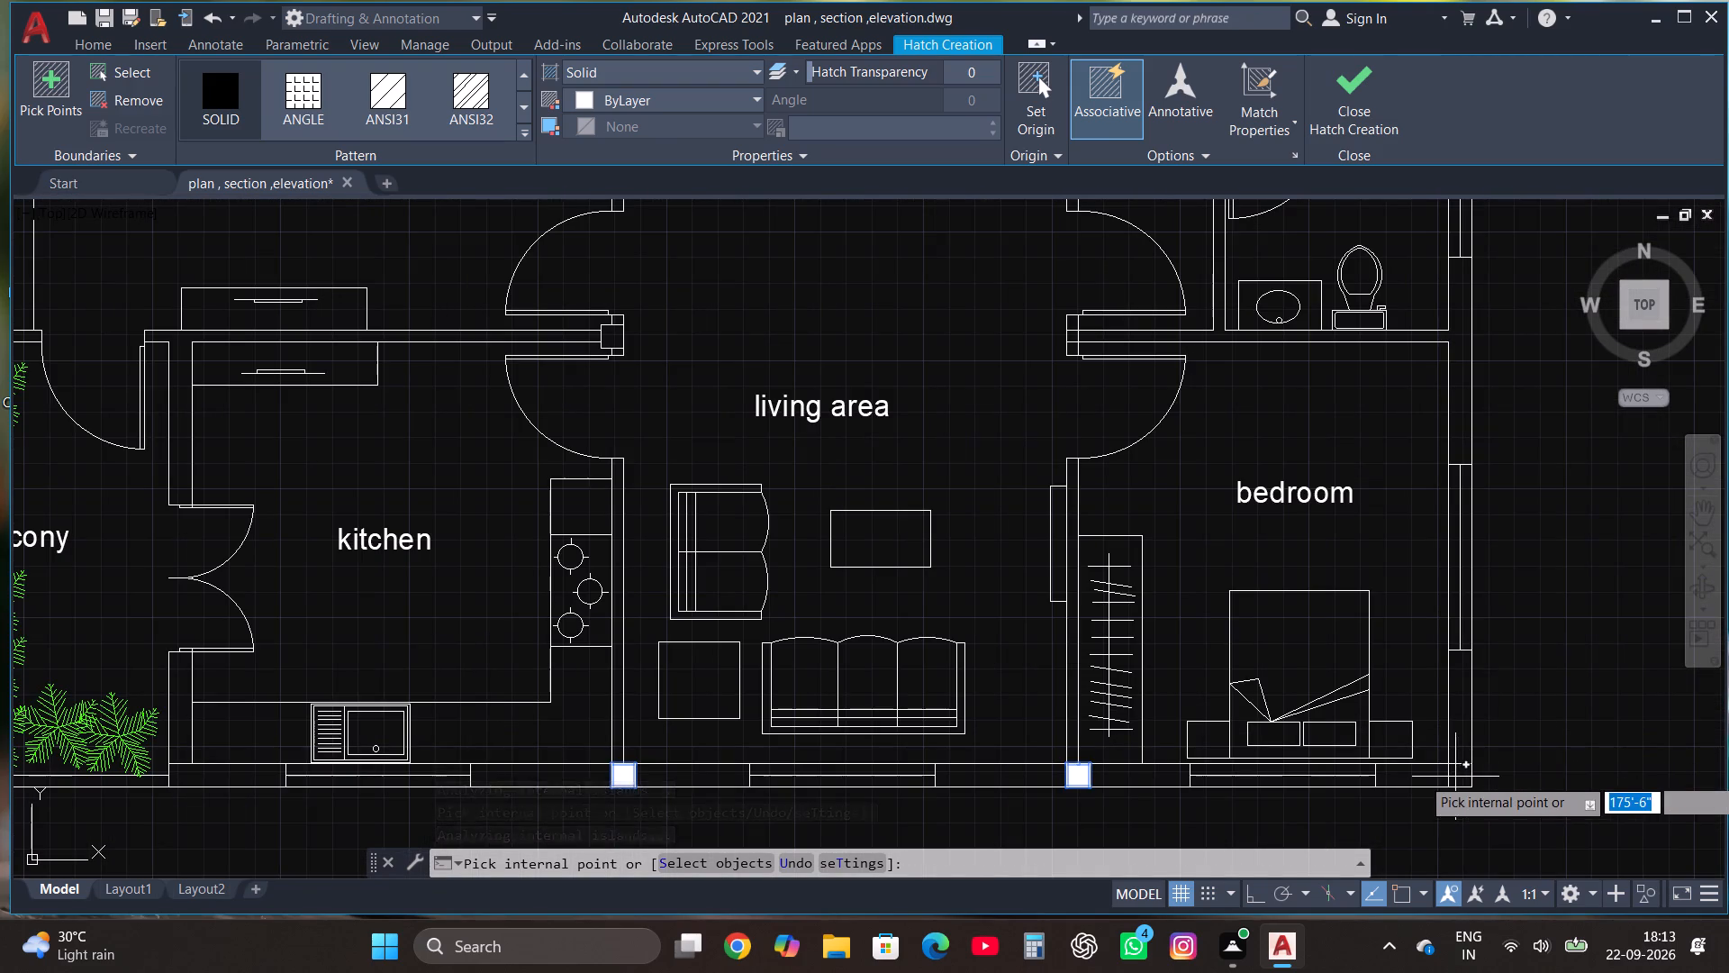
pyautogui.click(1455, 777)
pyautogui.hotkey('ctrl', 'z')
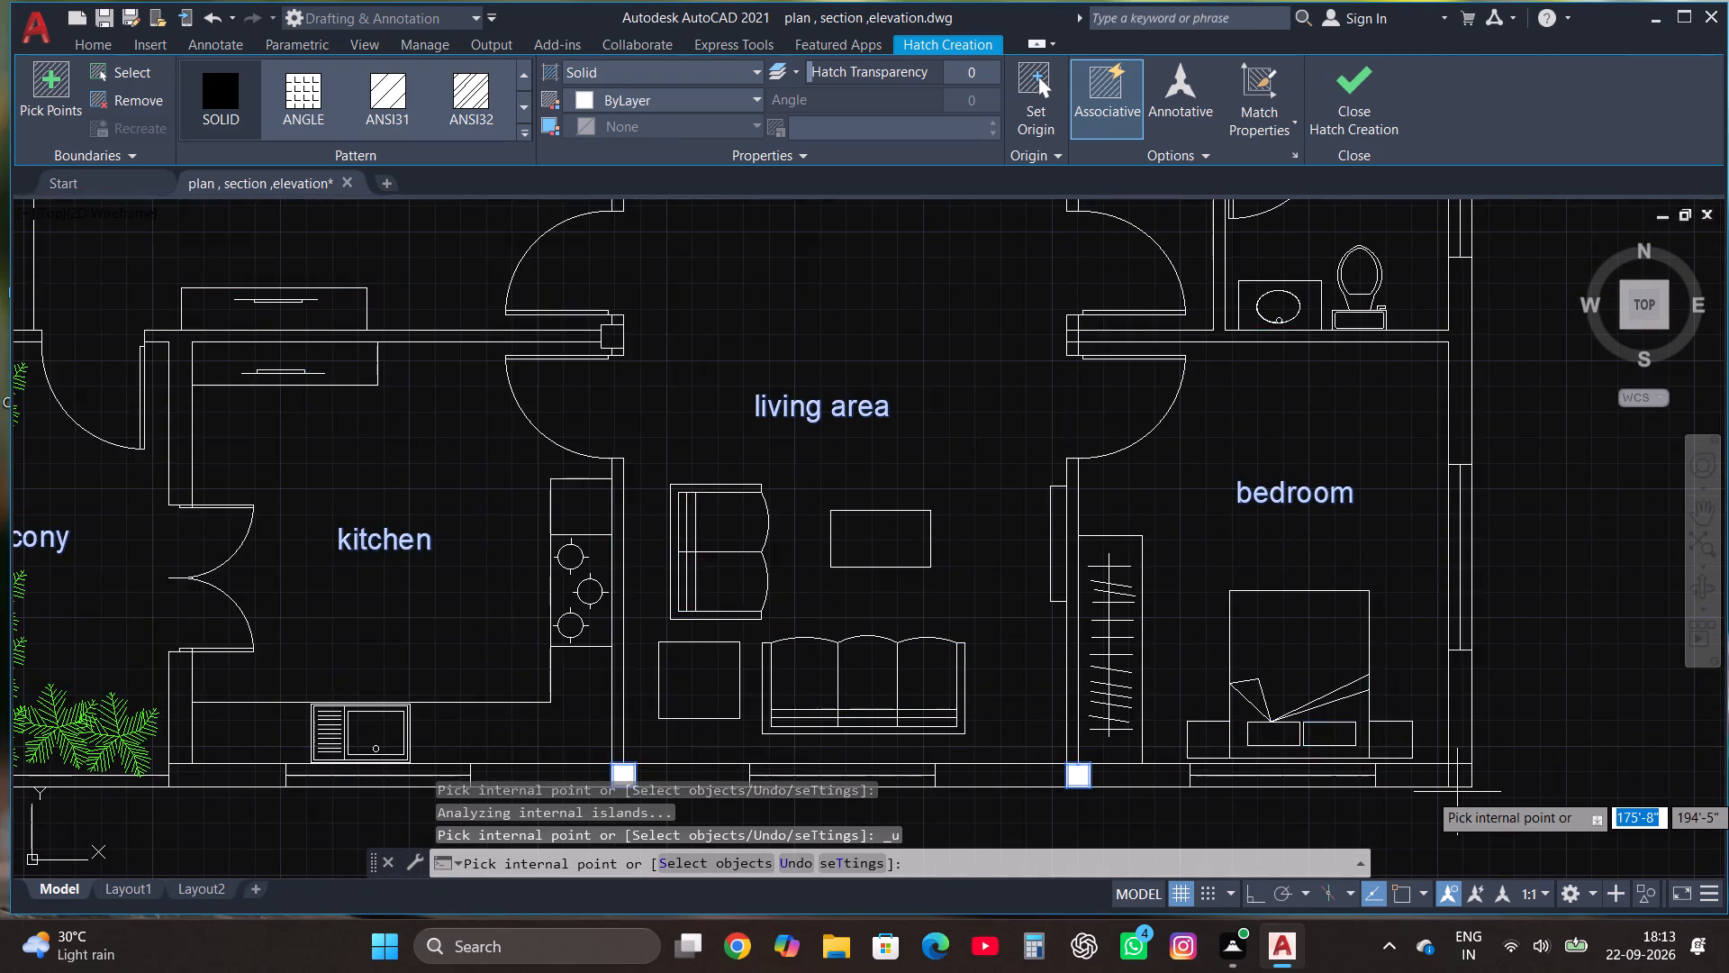
pyautogui.scroll(3, 1457, 792)
pyautogui.click(1469, 731)
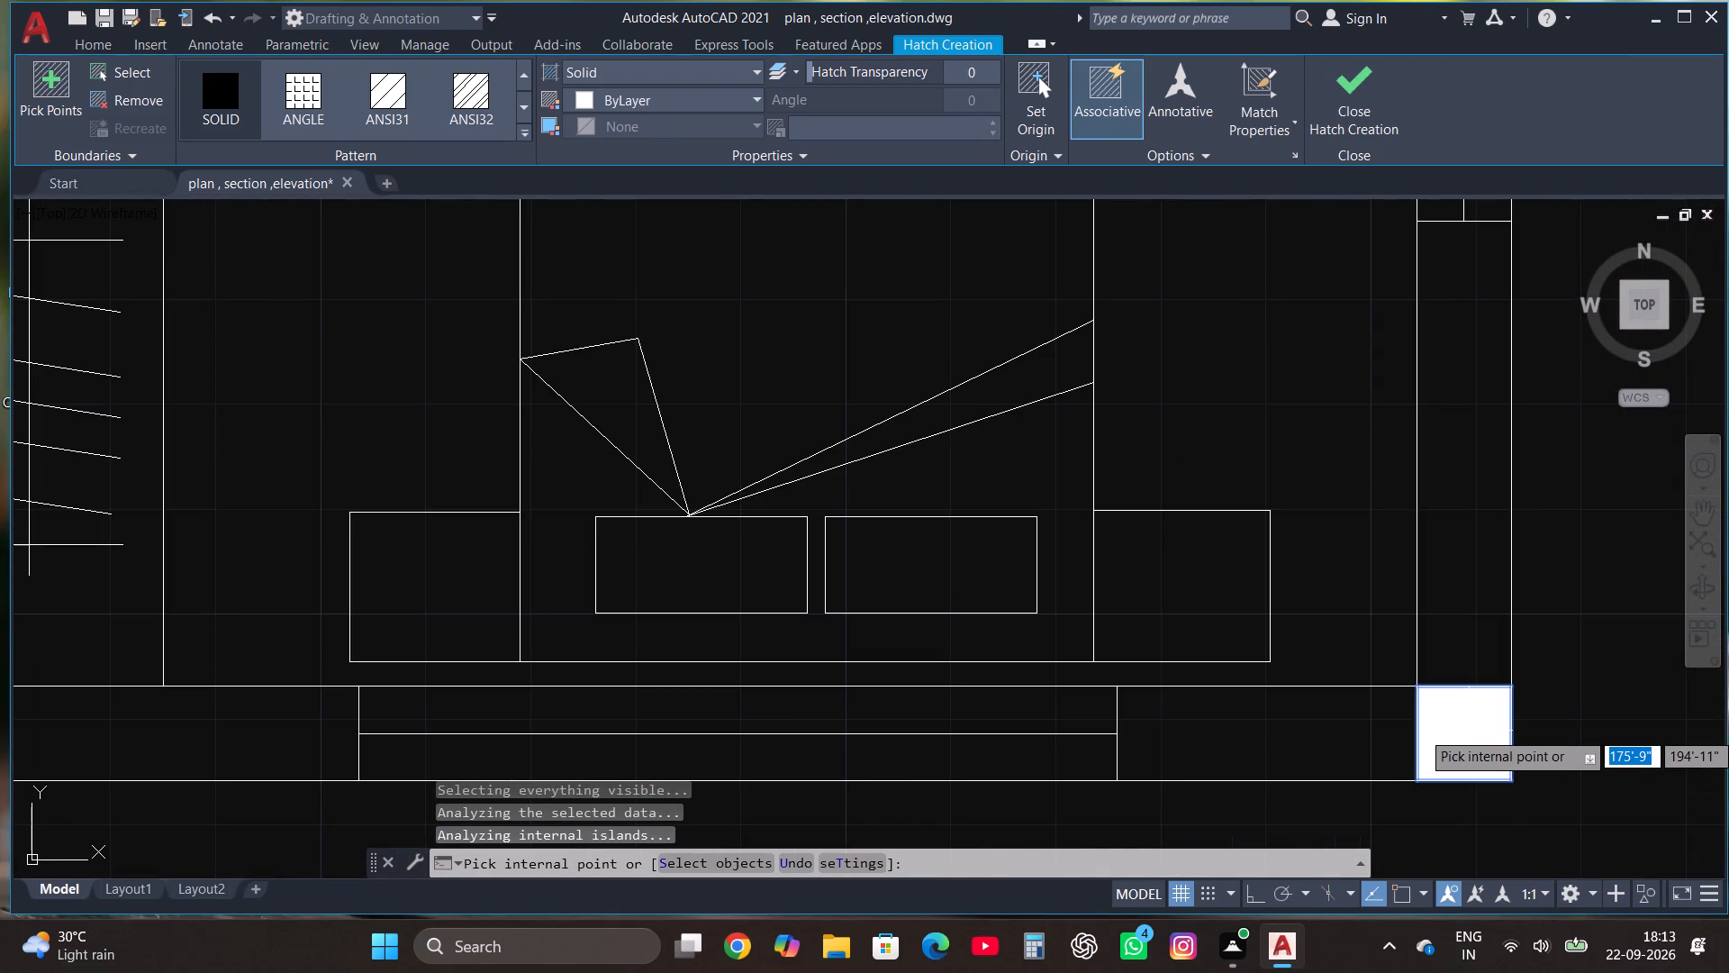
# Solid-hatch the square at the wall end between the master bedroom and kitchen doors, facing the first floor living area.
pyautogui.scroll(-4, 1470, 740)
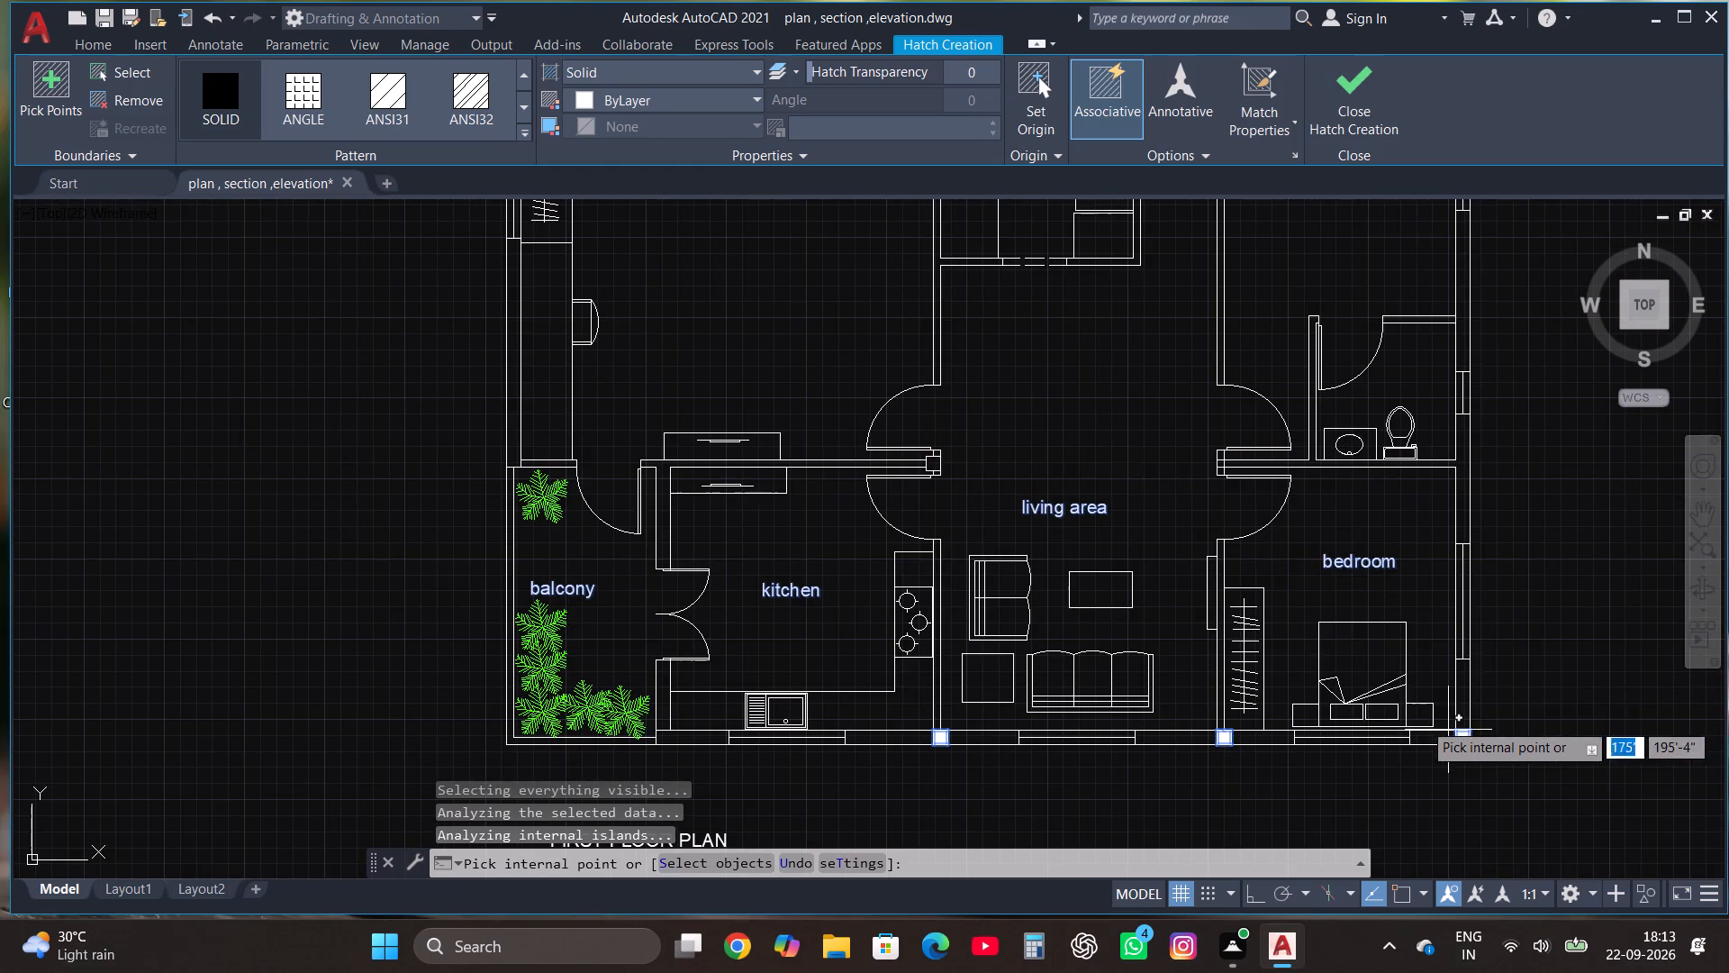
pyautogui.scroll(4, 918, 449)
pyautogui.scroll(2, 965, 509)
pyautogui.click(971, 521)
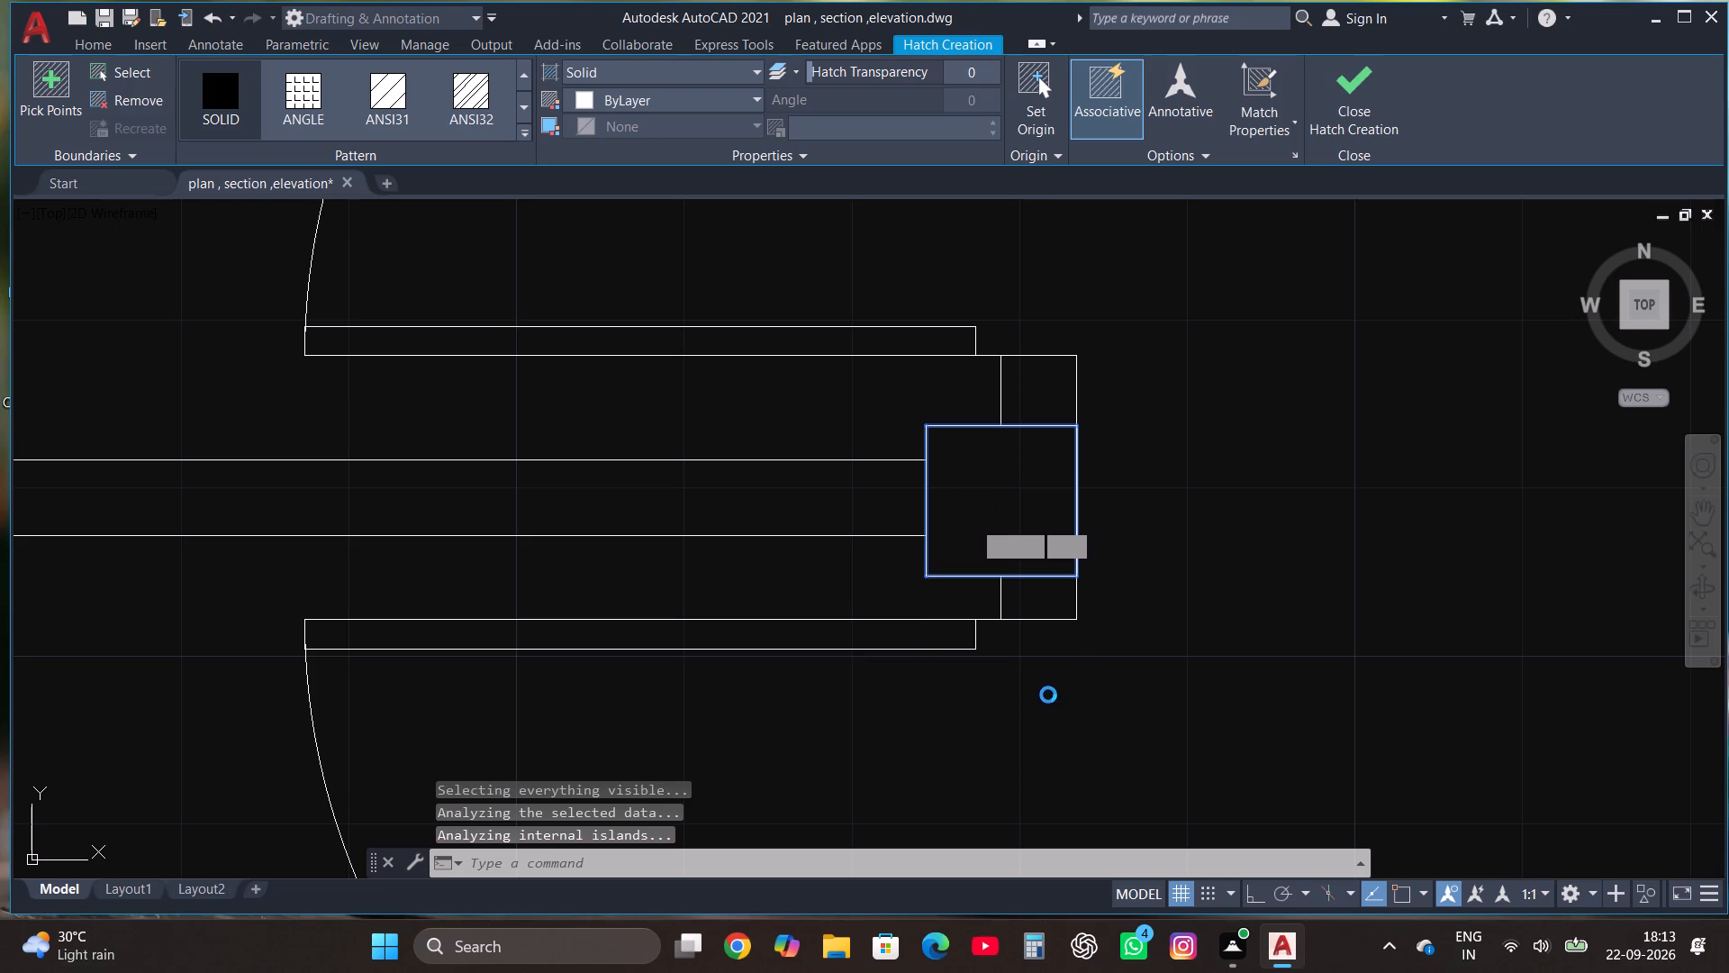
pyautogui.hotkey('ctrl', 'z')
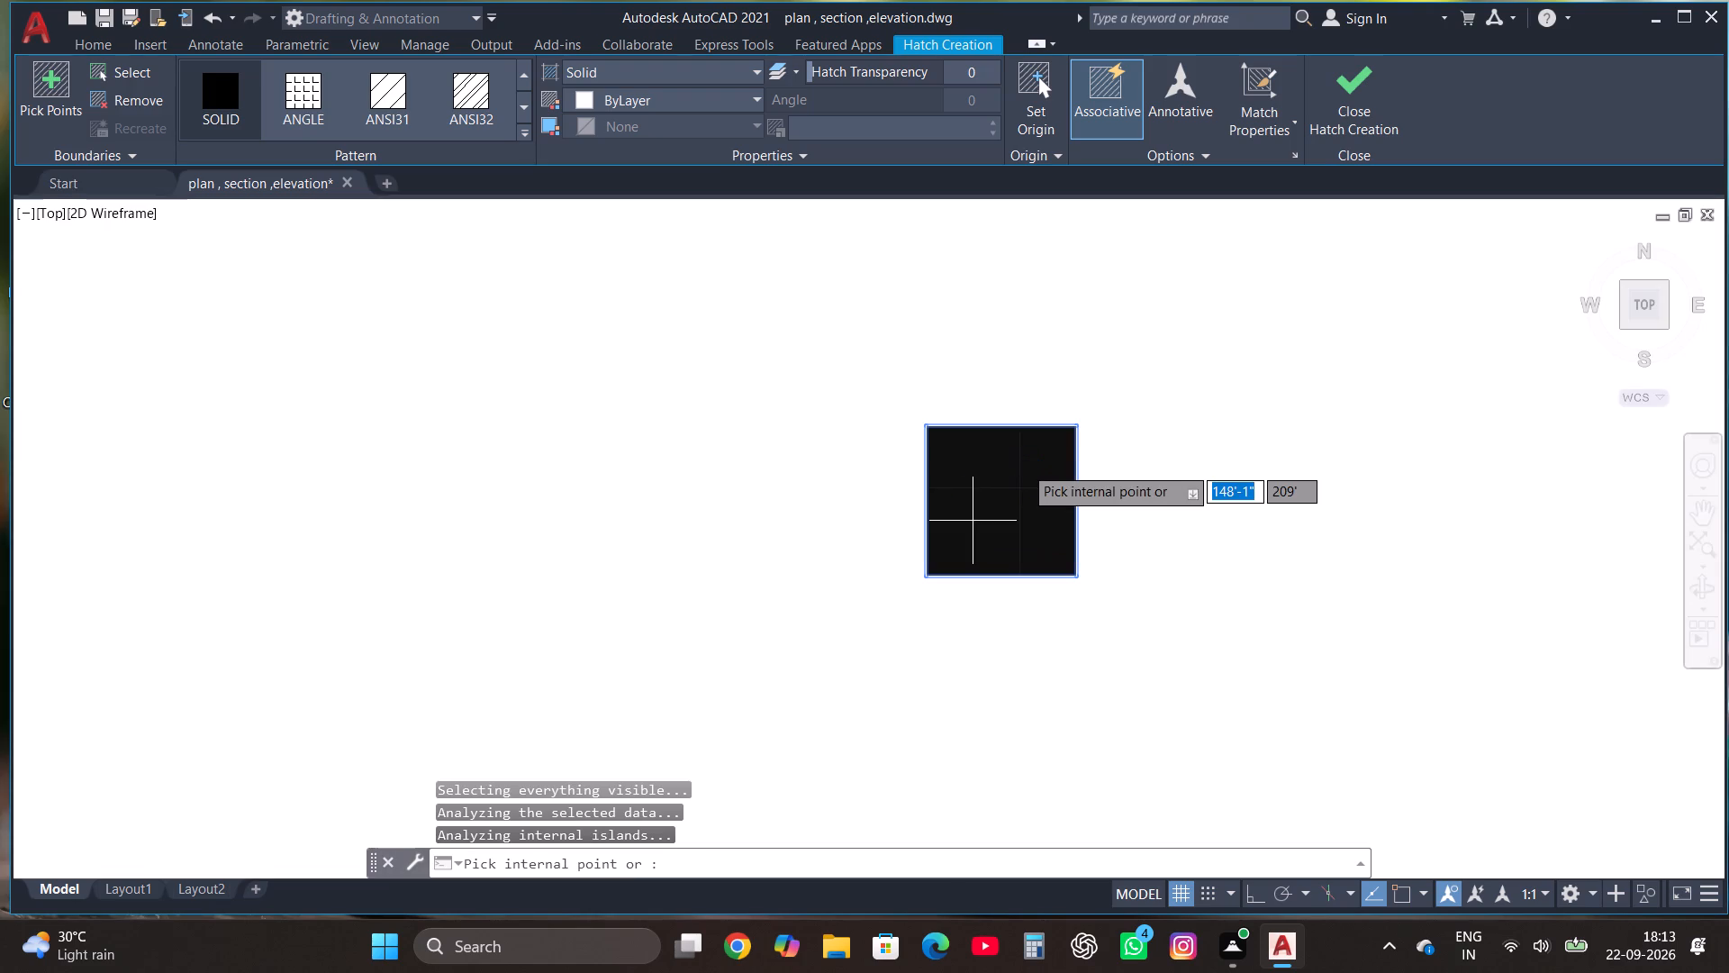
pyautogui.hotkey('ctrl', 'z')
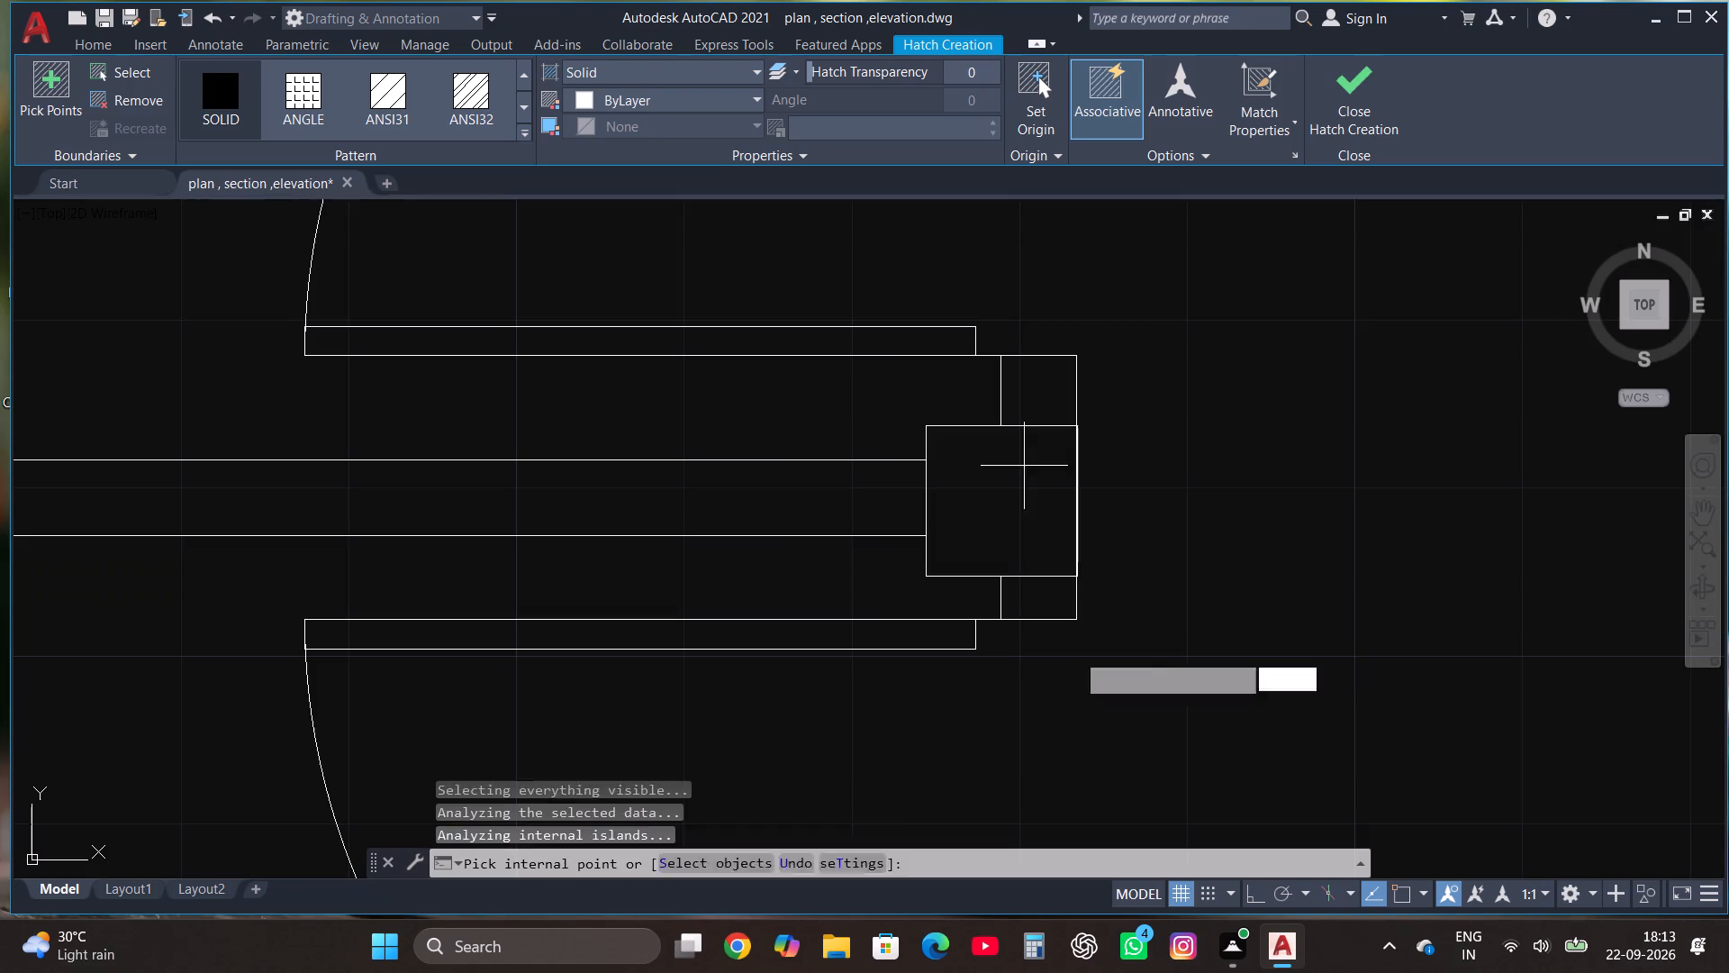
pyautogui.click(985, 481)
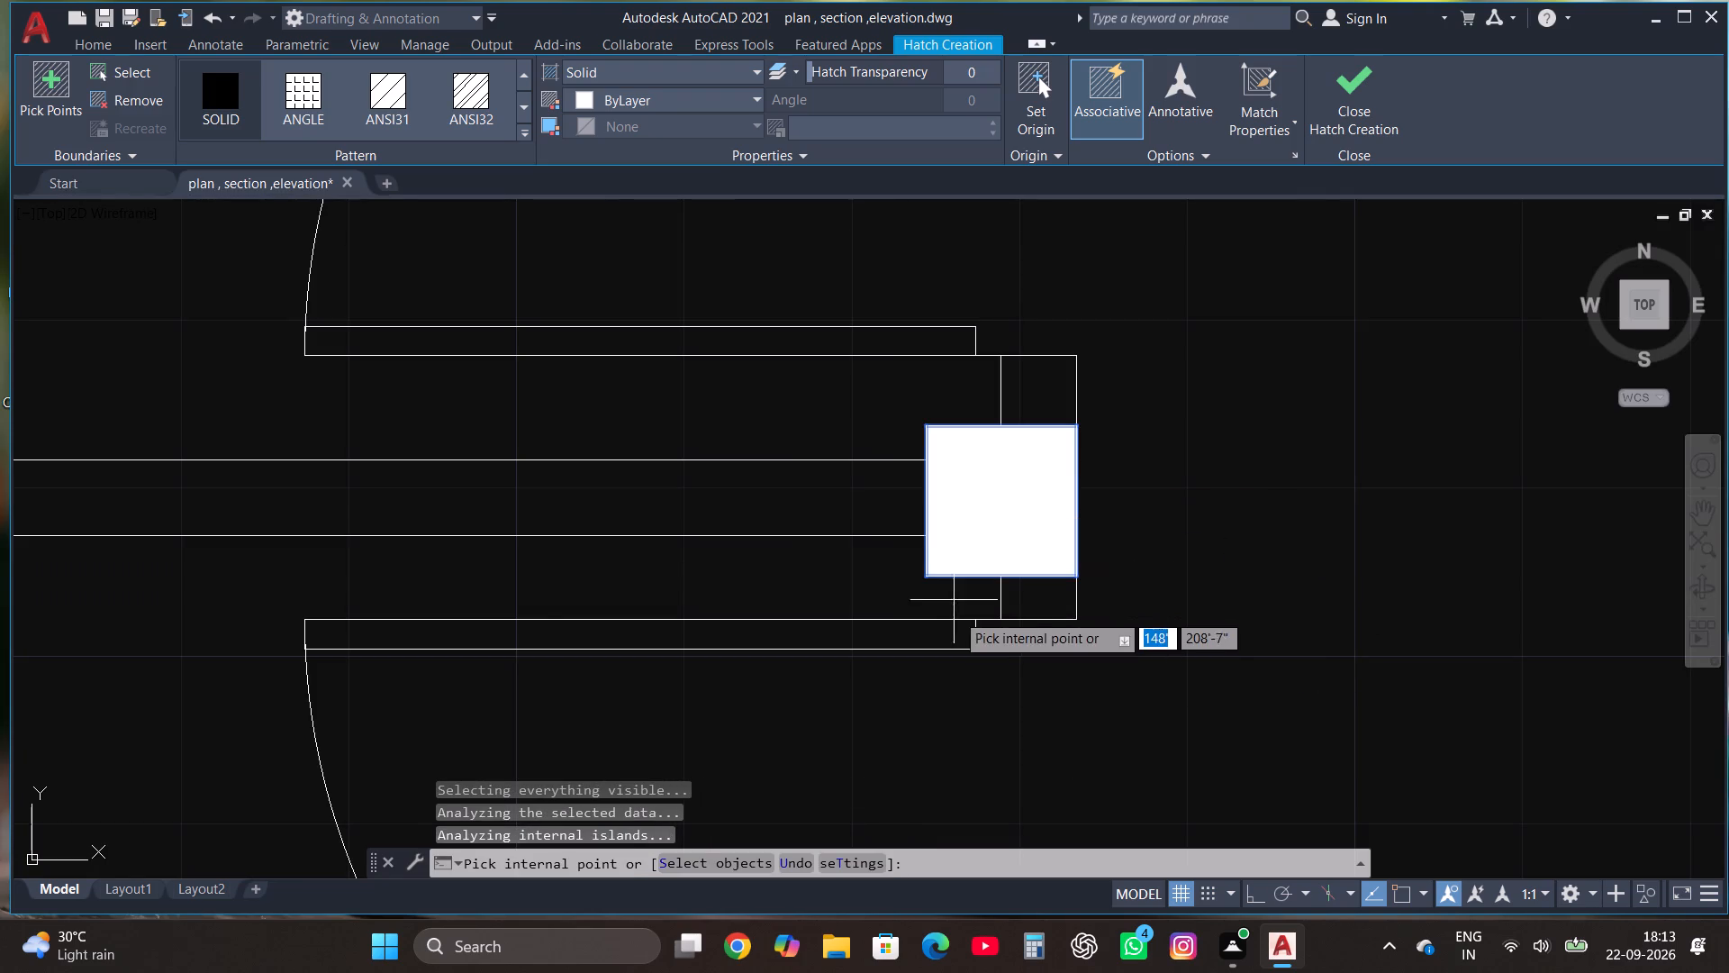
# Solid-hatch the two north wall squares beside the toilets, at the kitchen and bedroom wall junctions of the first floor plan.
pyautogui.scroll(-4, 955, 628)
pyautogui.scroll(-2, 1031, 685)
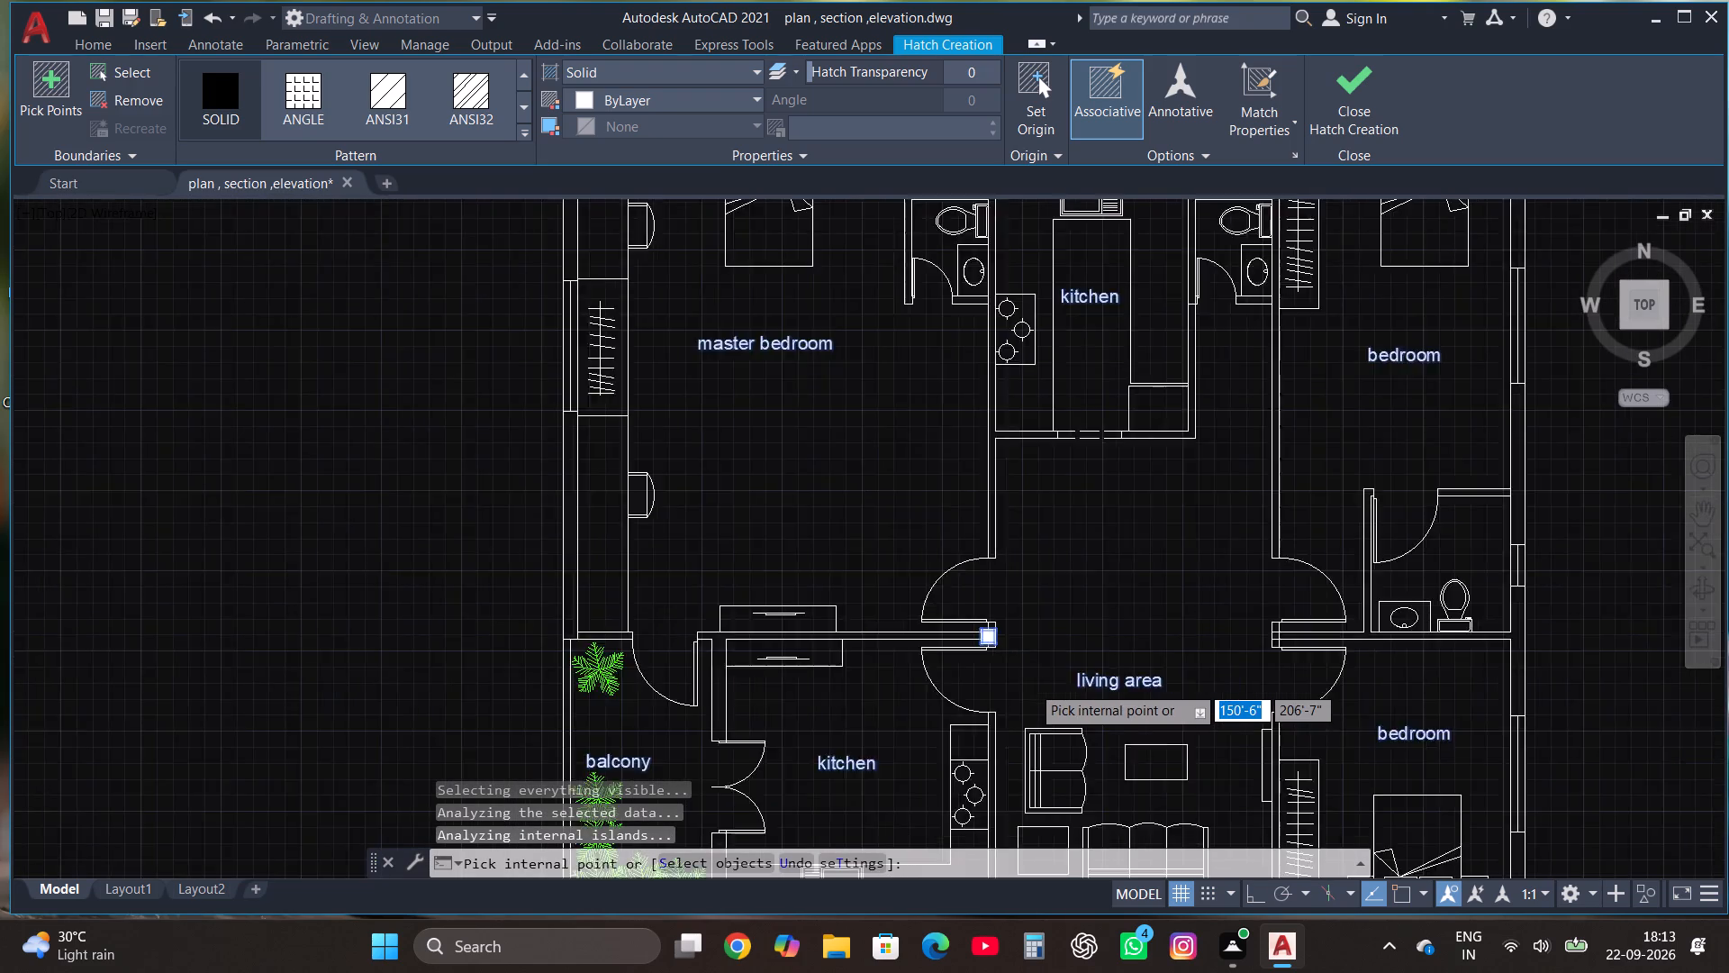
pyautogui.scroll(2, 1023, 348)
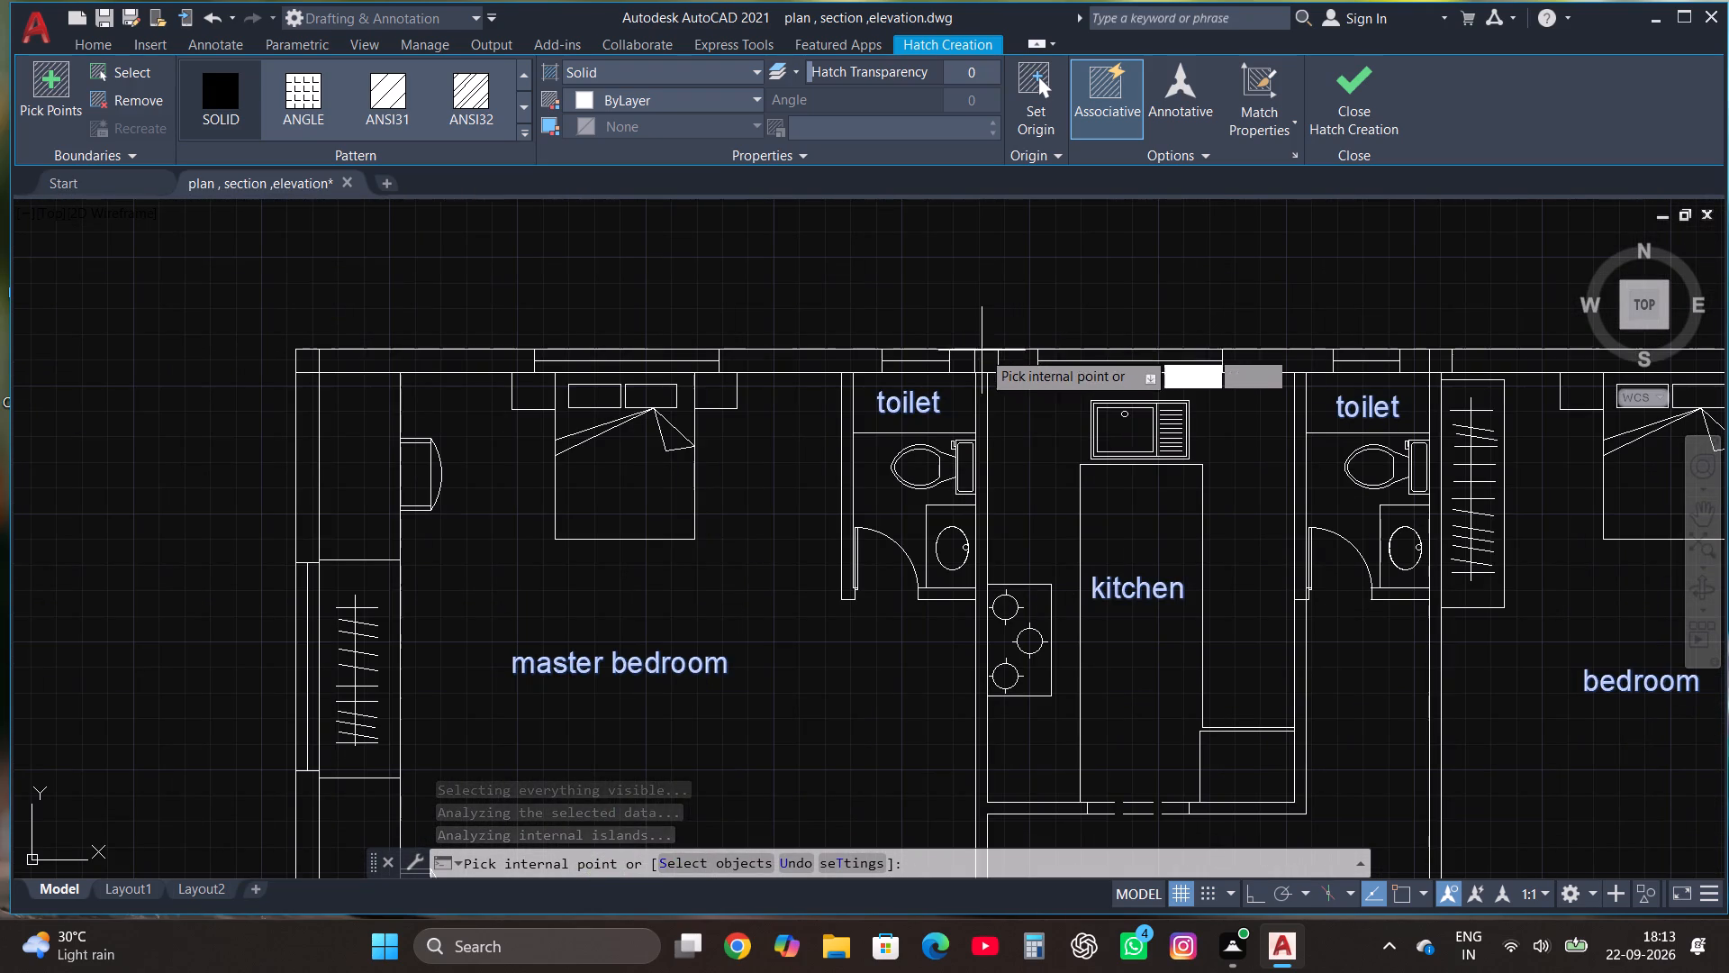
pyautogui.scroll(2, 965, 360)
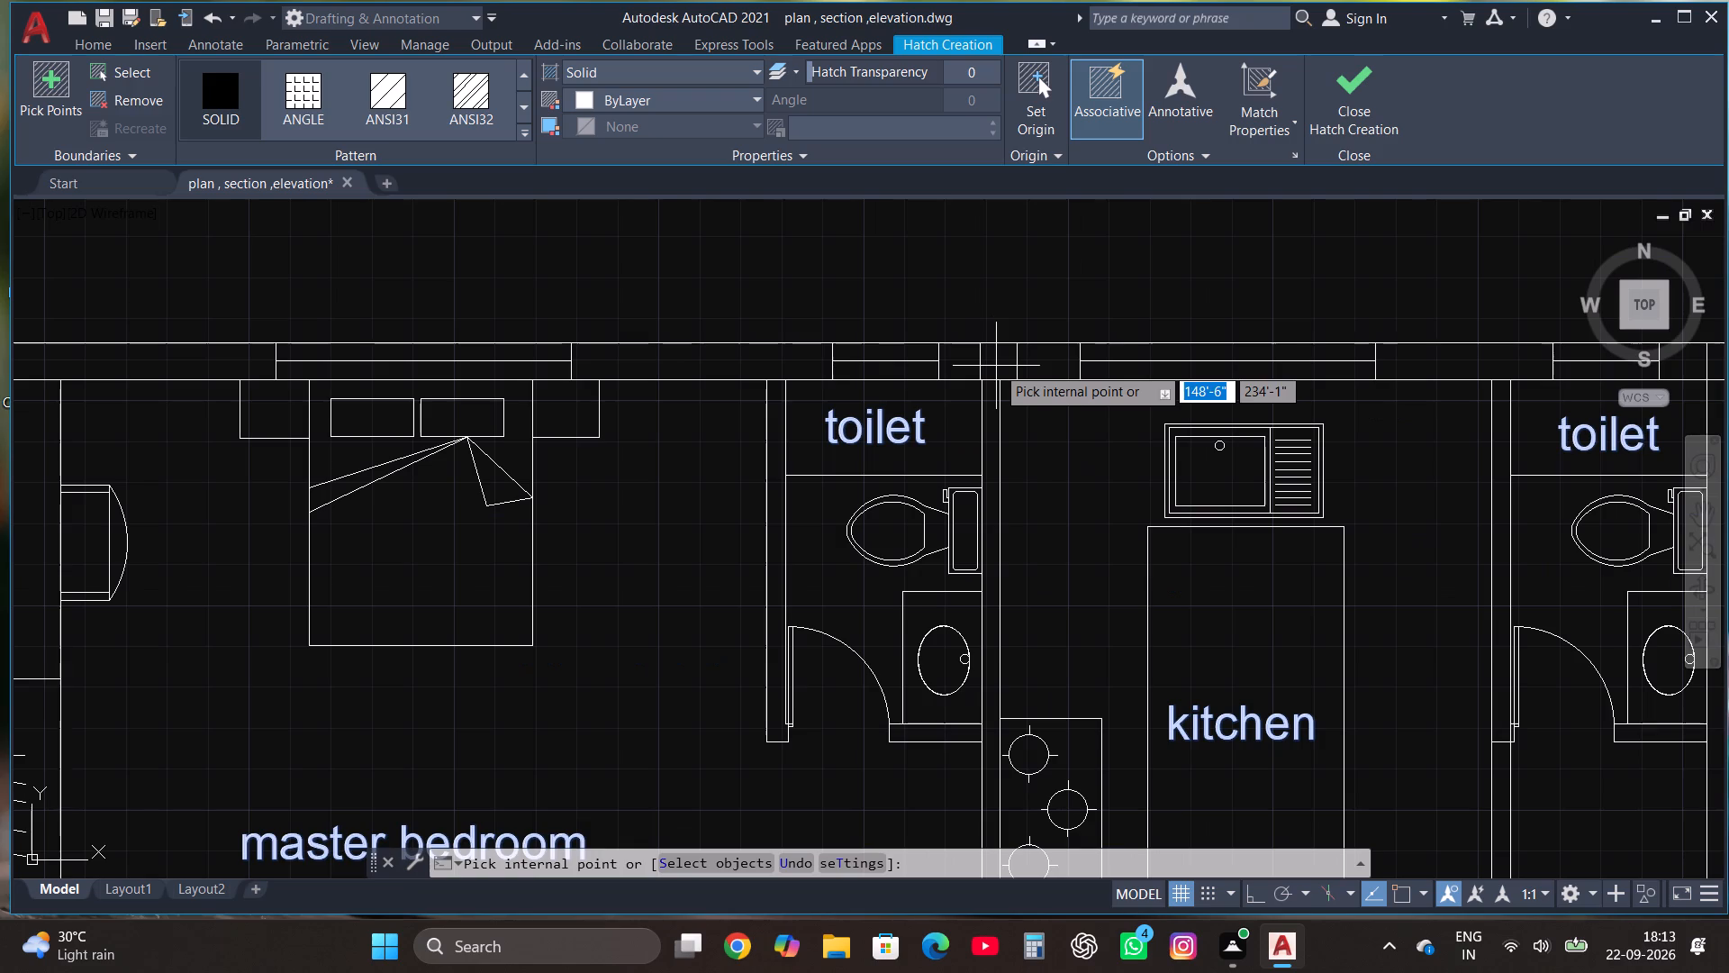
pyautogui.click(998, 359)
pyautogui.scroll(-2, 947, 459)
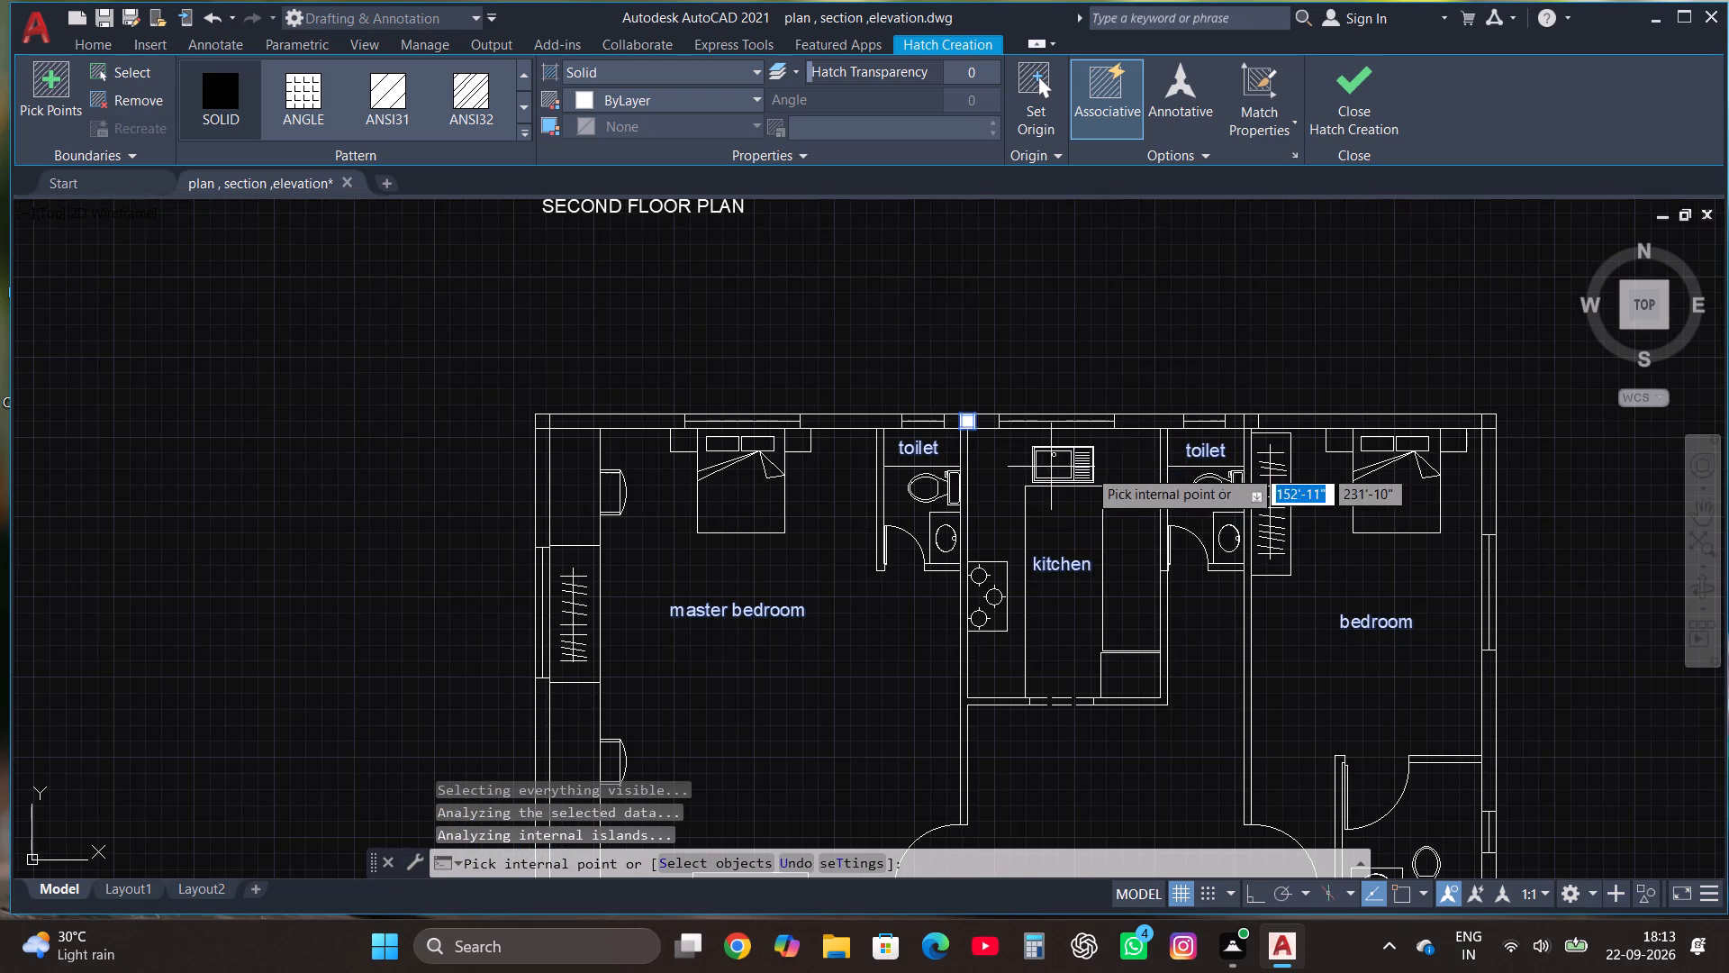
pyautogui.scroll(3, 1266, 418)
pyautogui.click(1182, 423)
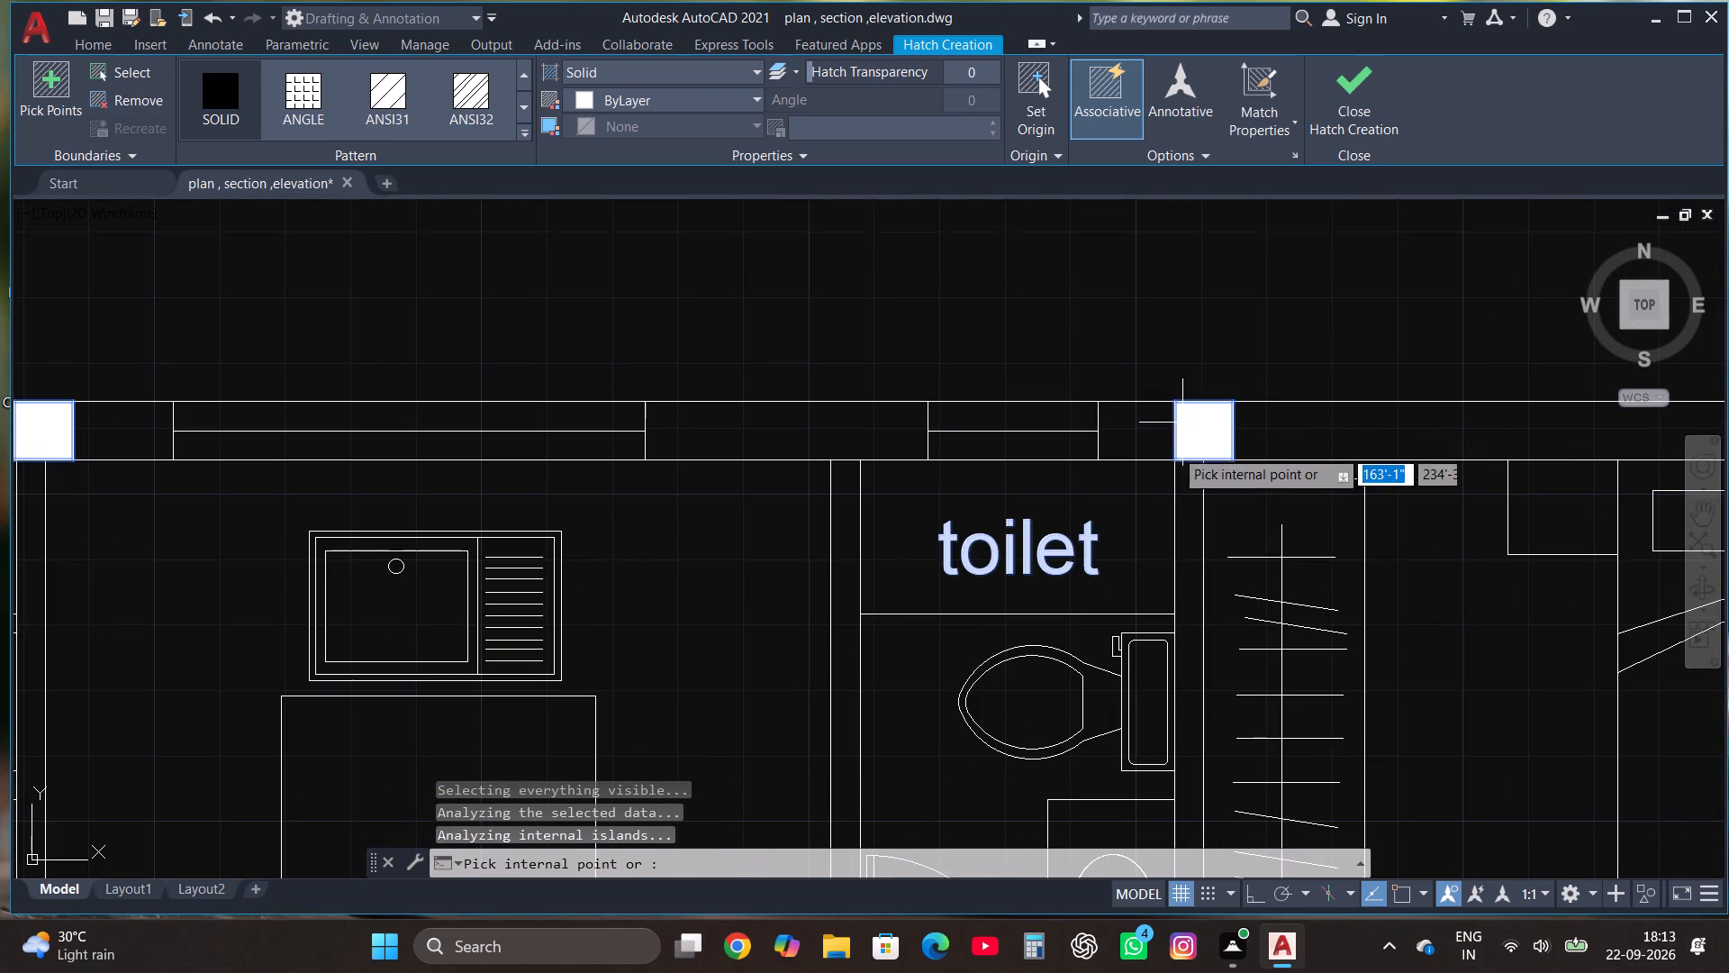
# Solid-hatch the square at the first floor plan's north-east outer corner, above the bedroom.
pyautogui.scroll(-3, 1041, 499)
pyautogui.scroll(3, 1493, 478)
pyautogui.click(1457, 473)
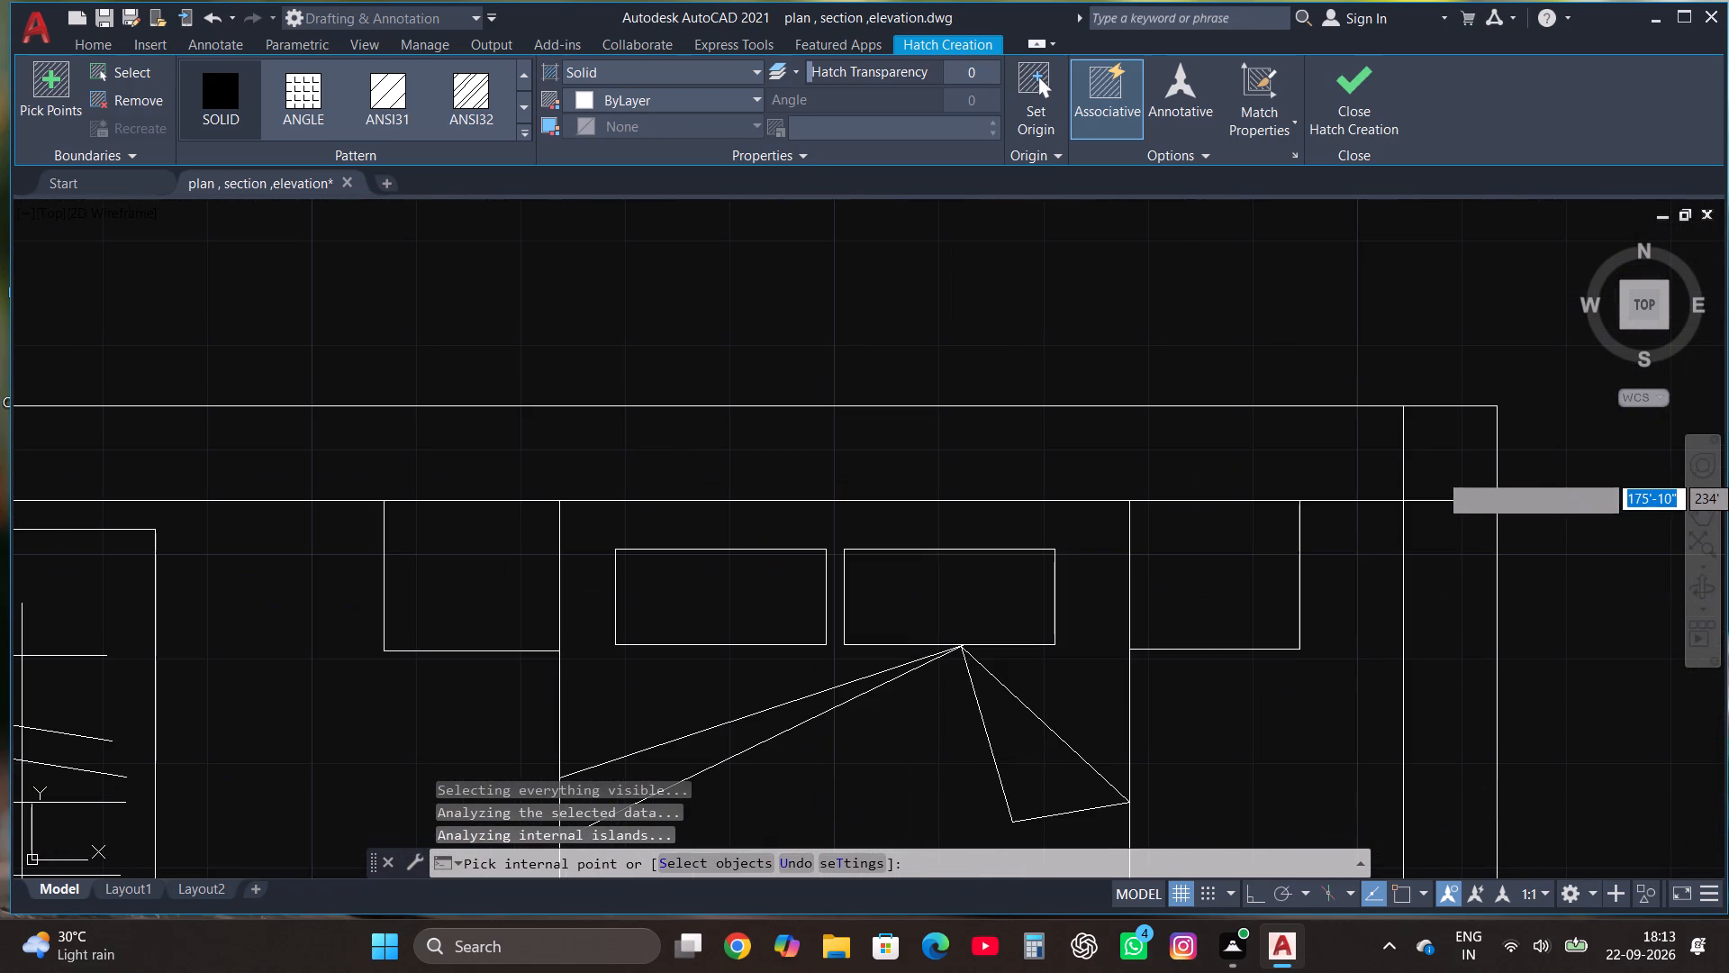
pyautogui.hotkey('ctrl', 'z')
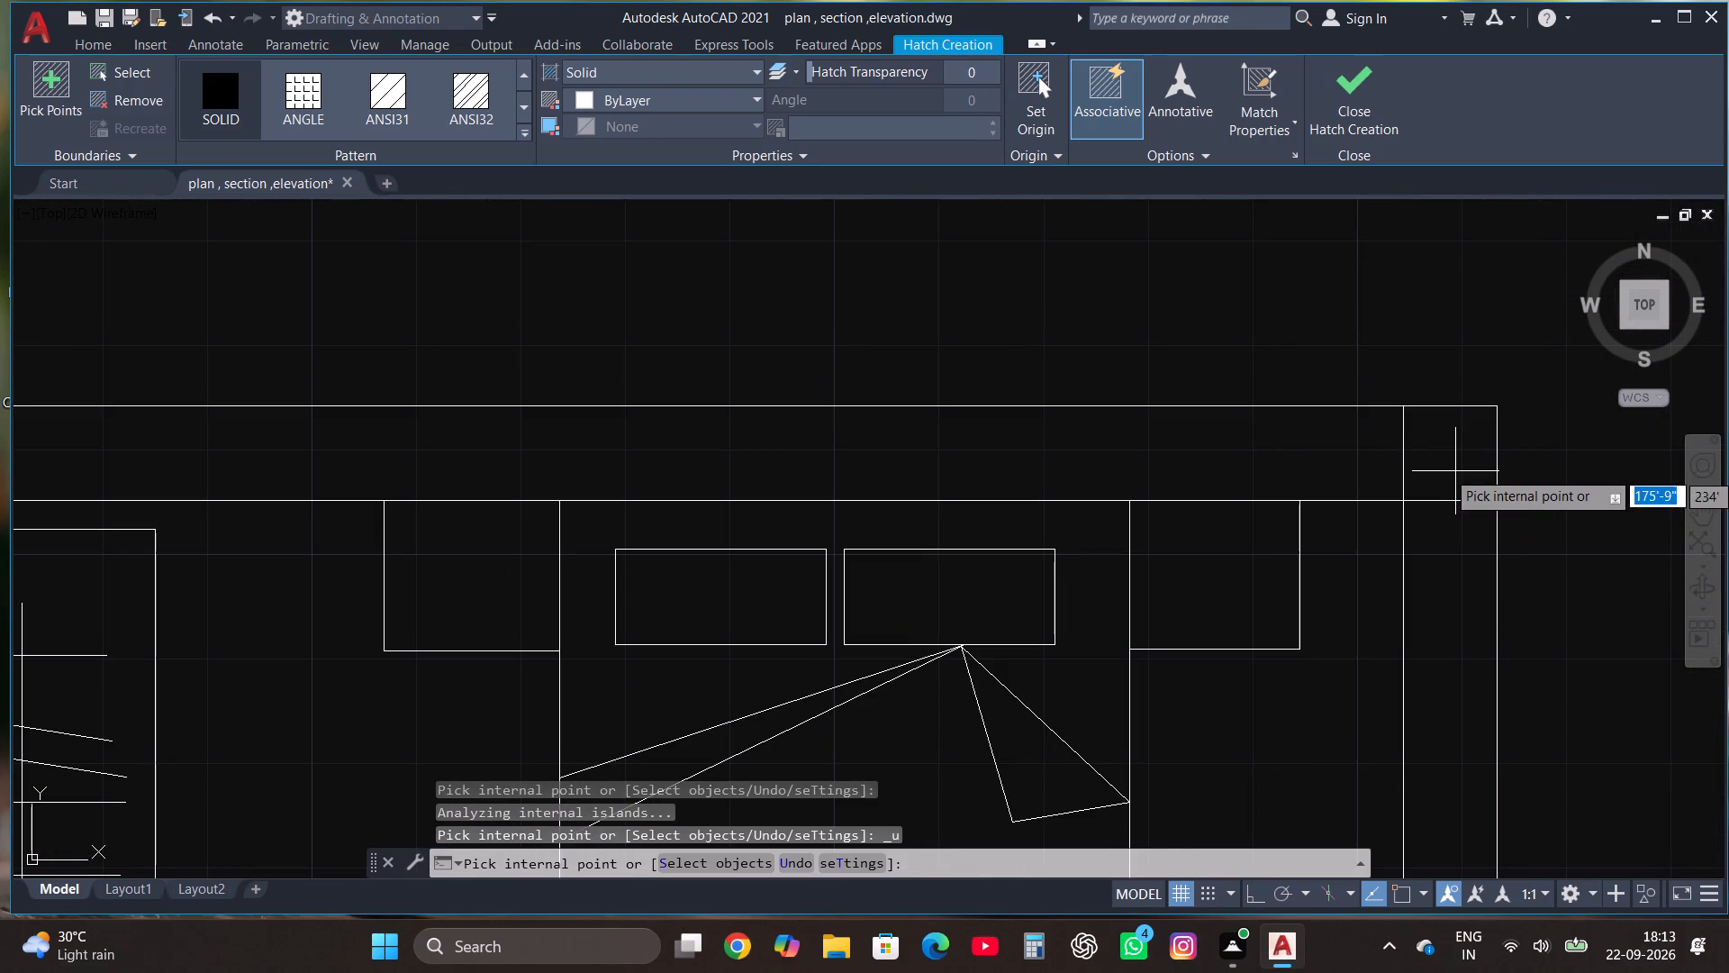
pyautogui.click(1438, 451)
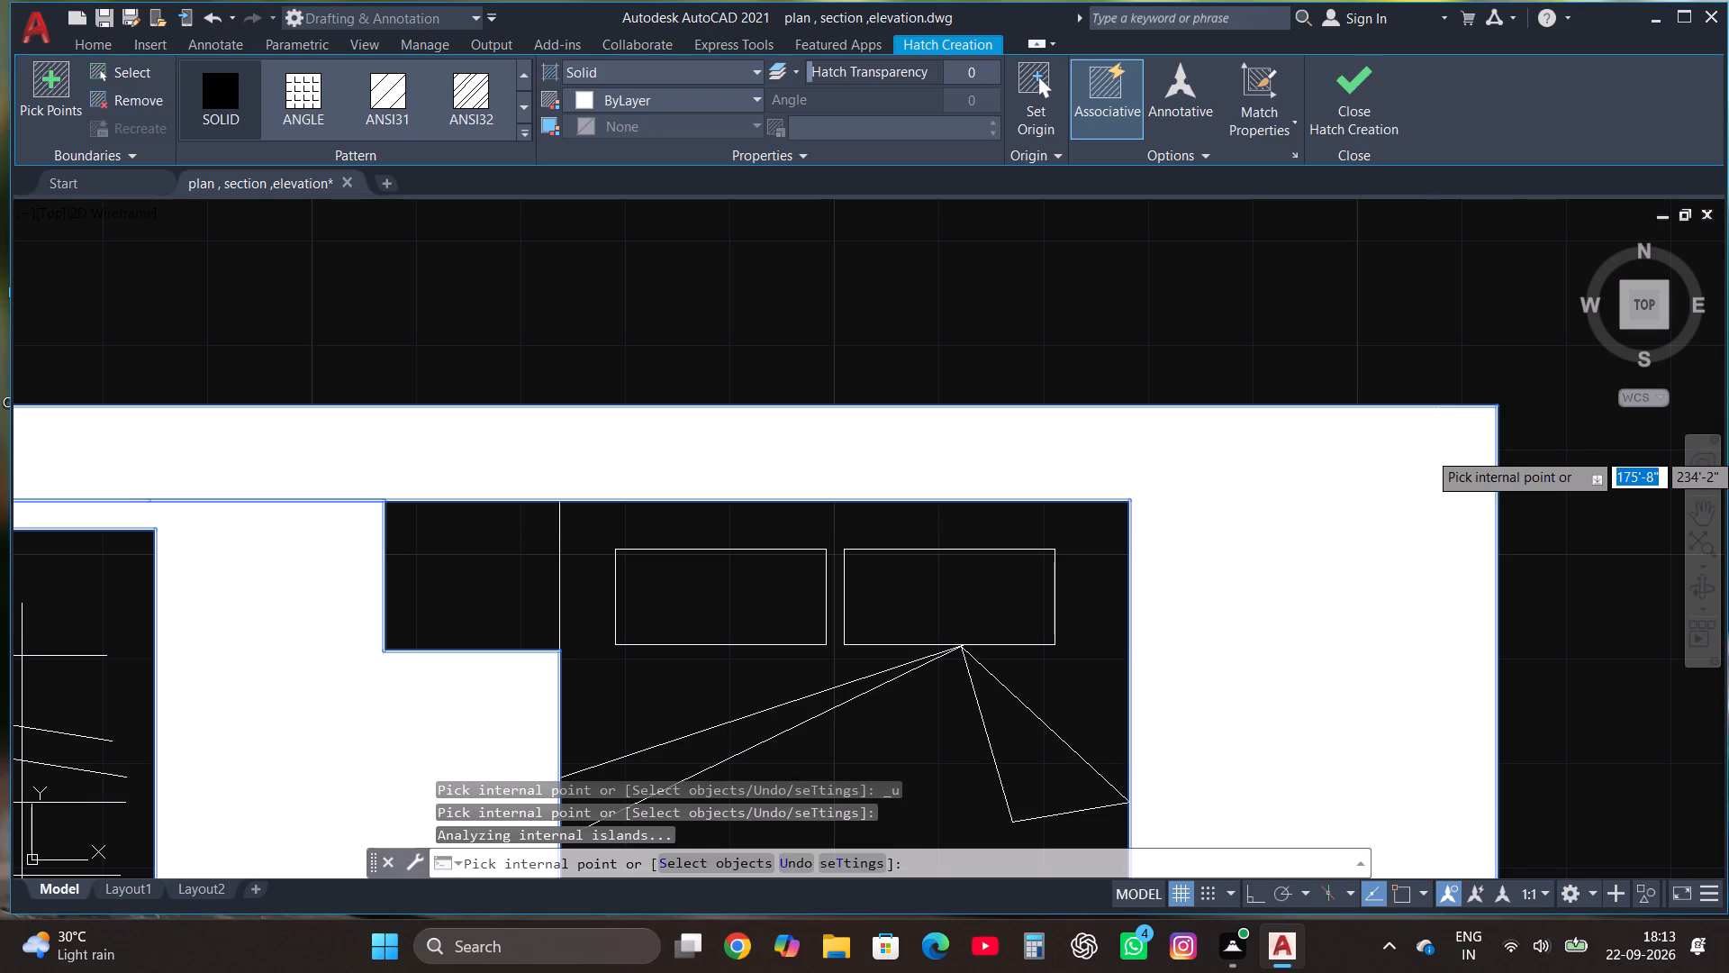
pyautogui.hotkey('ctrl', 'z')
pyautogui.click(1455, 474)
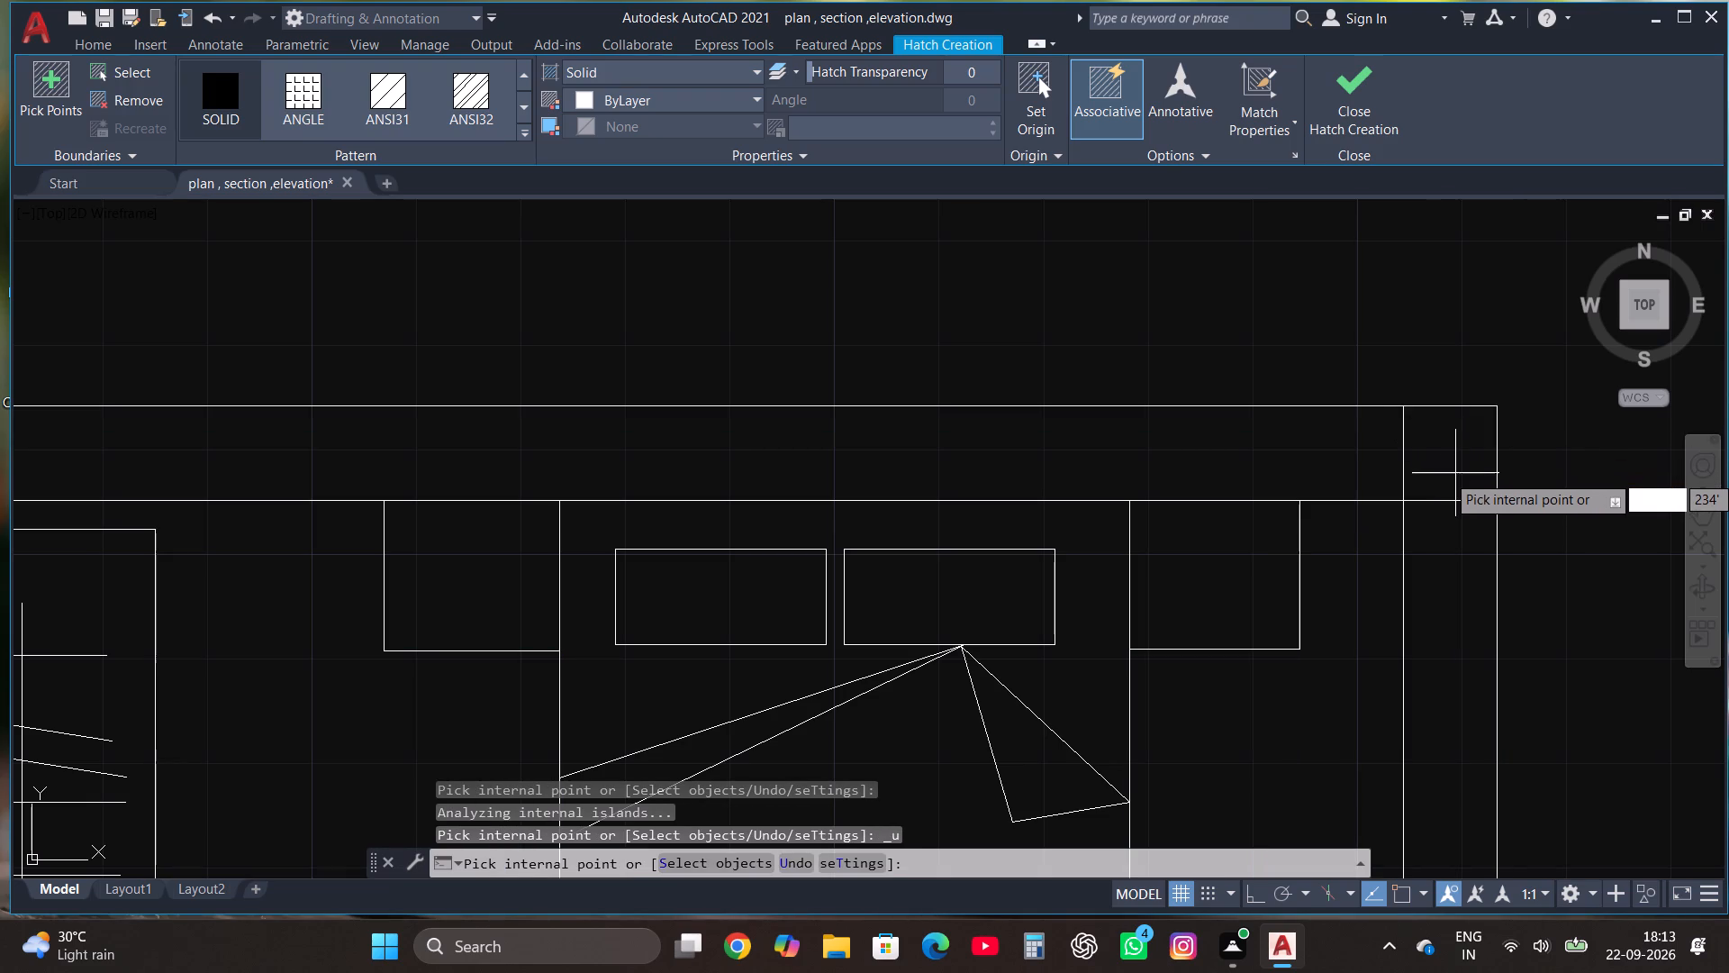
# Solid-hatch the square at the first floor plan's north-west outer corner, by the master bedroom.
pyautogui.scroll(-4, 1455, 474)
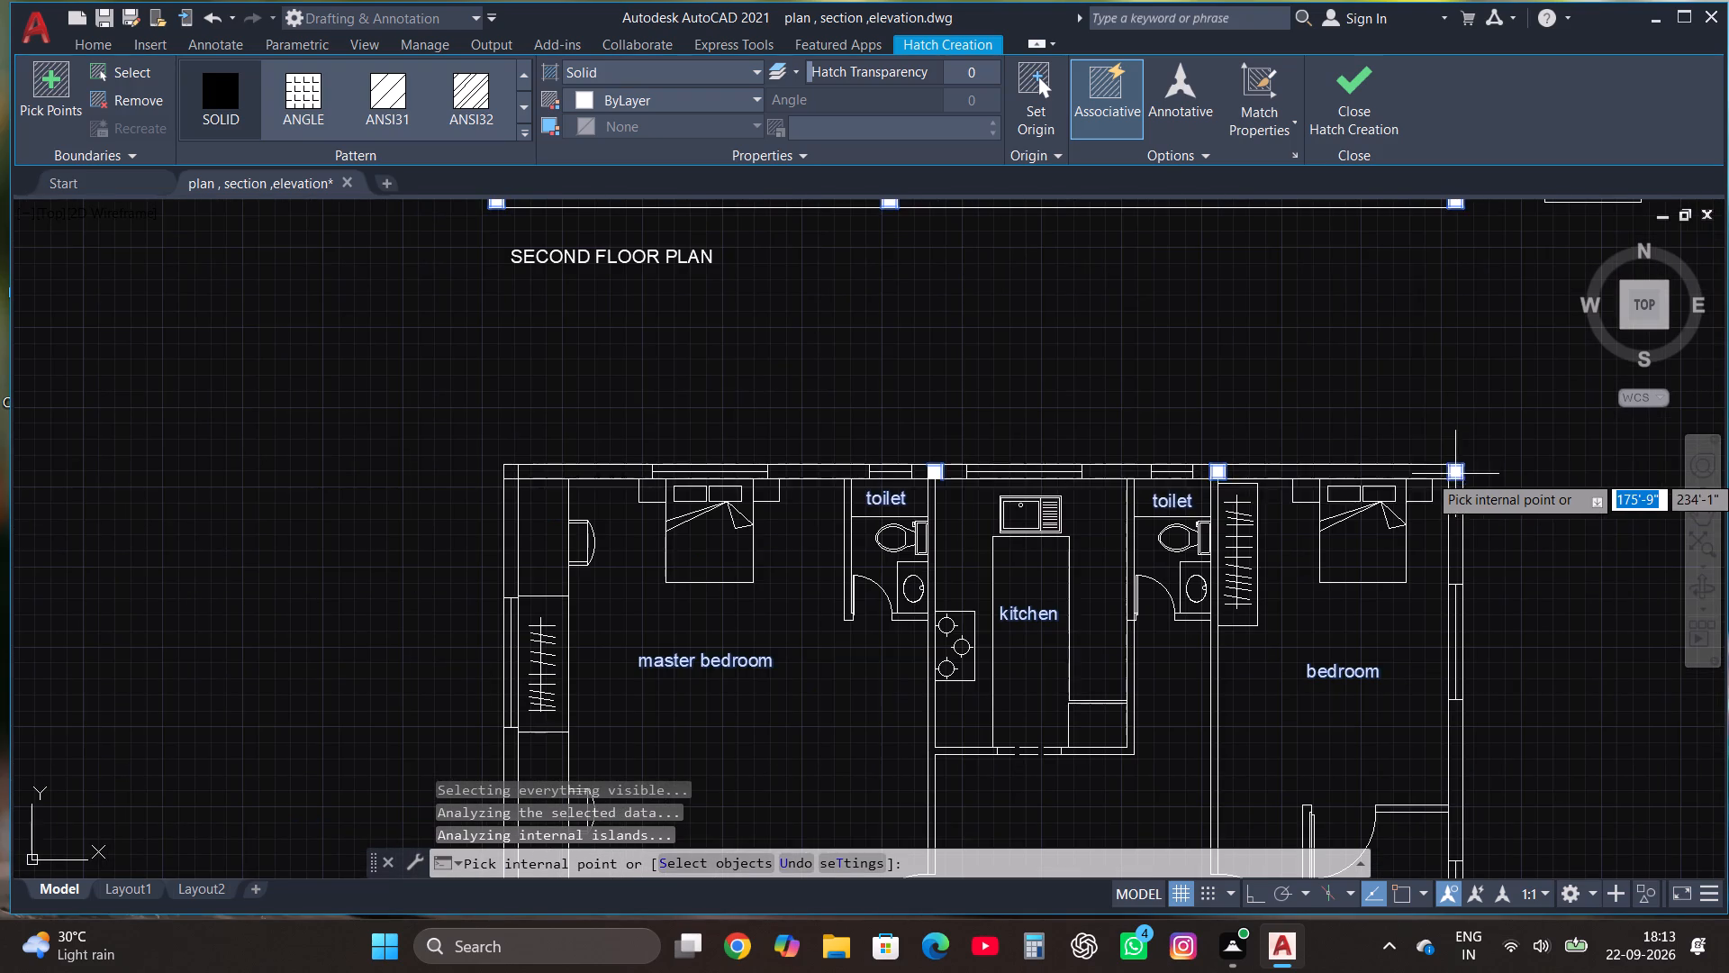
pyautogui.scroll(2, 448, 452)
pyautogui.scroll(3, 581, 508)
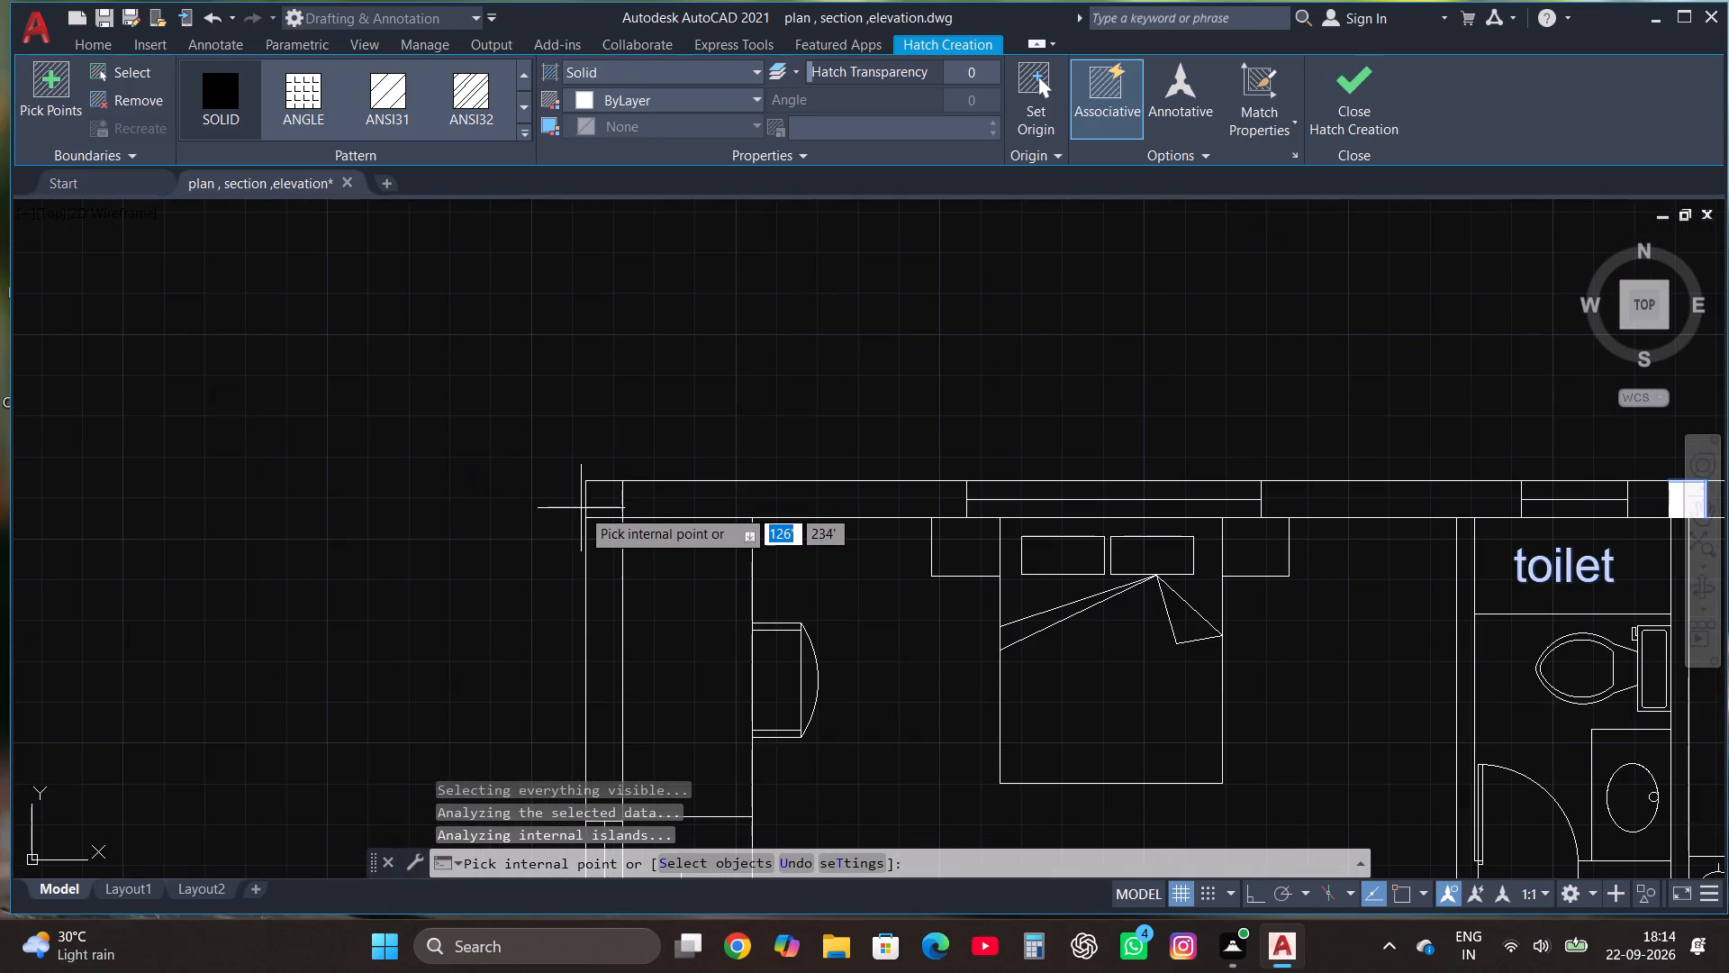
pyautogui.scroll(2, 610, 502)
pyautogui.click(610, 502)
pyautogui.scroll(-4, 610, 502)
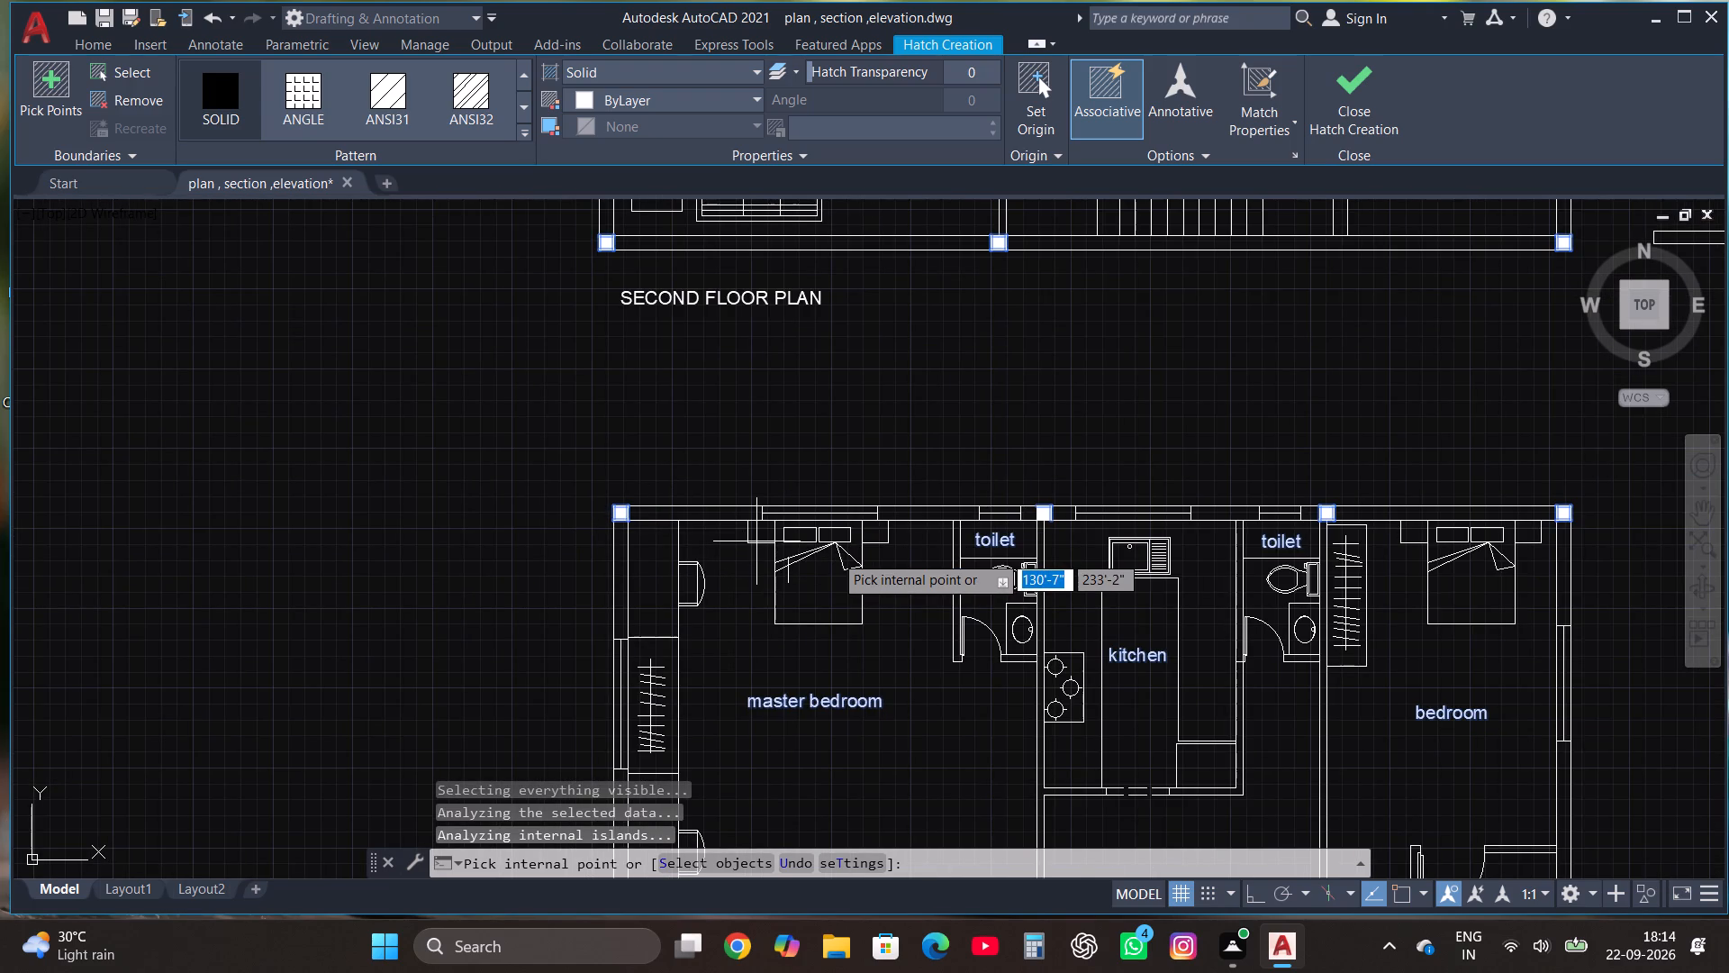
pyautogui.scroll(-2, 836, 569)
pyautogui.scroll(-1, 919, 461)
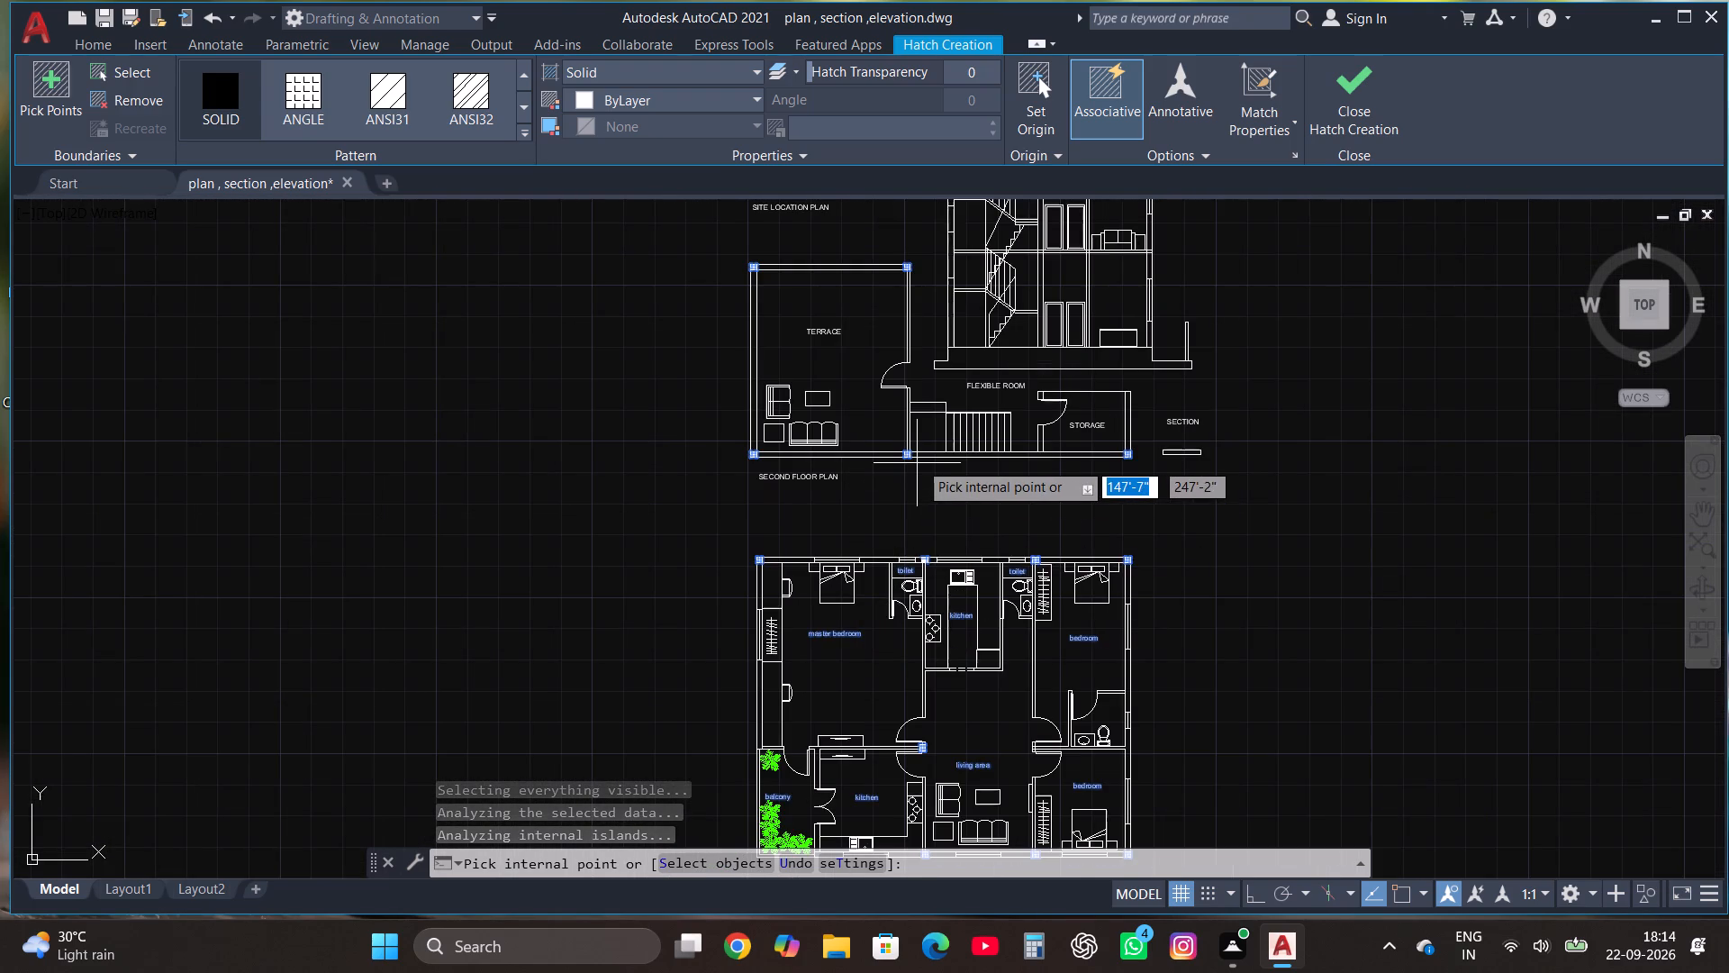
# Finish the solid hatching of the first floor plan's wall squares and exit the Hatch command.
pyautogui.scroll(2, 901, 694)
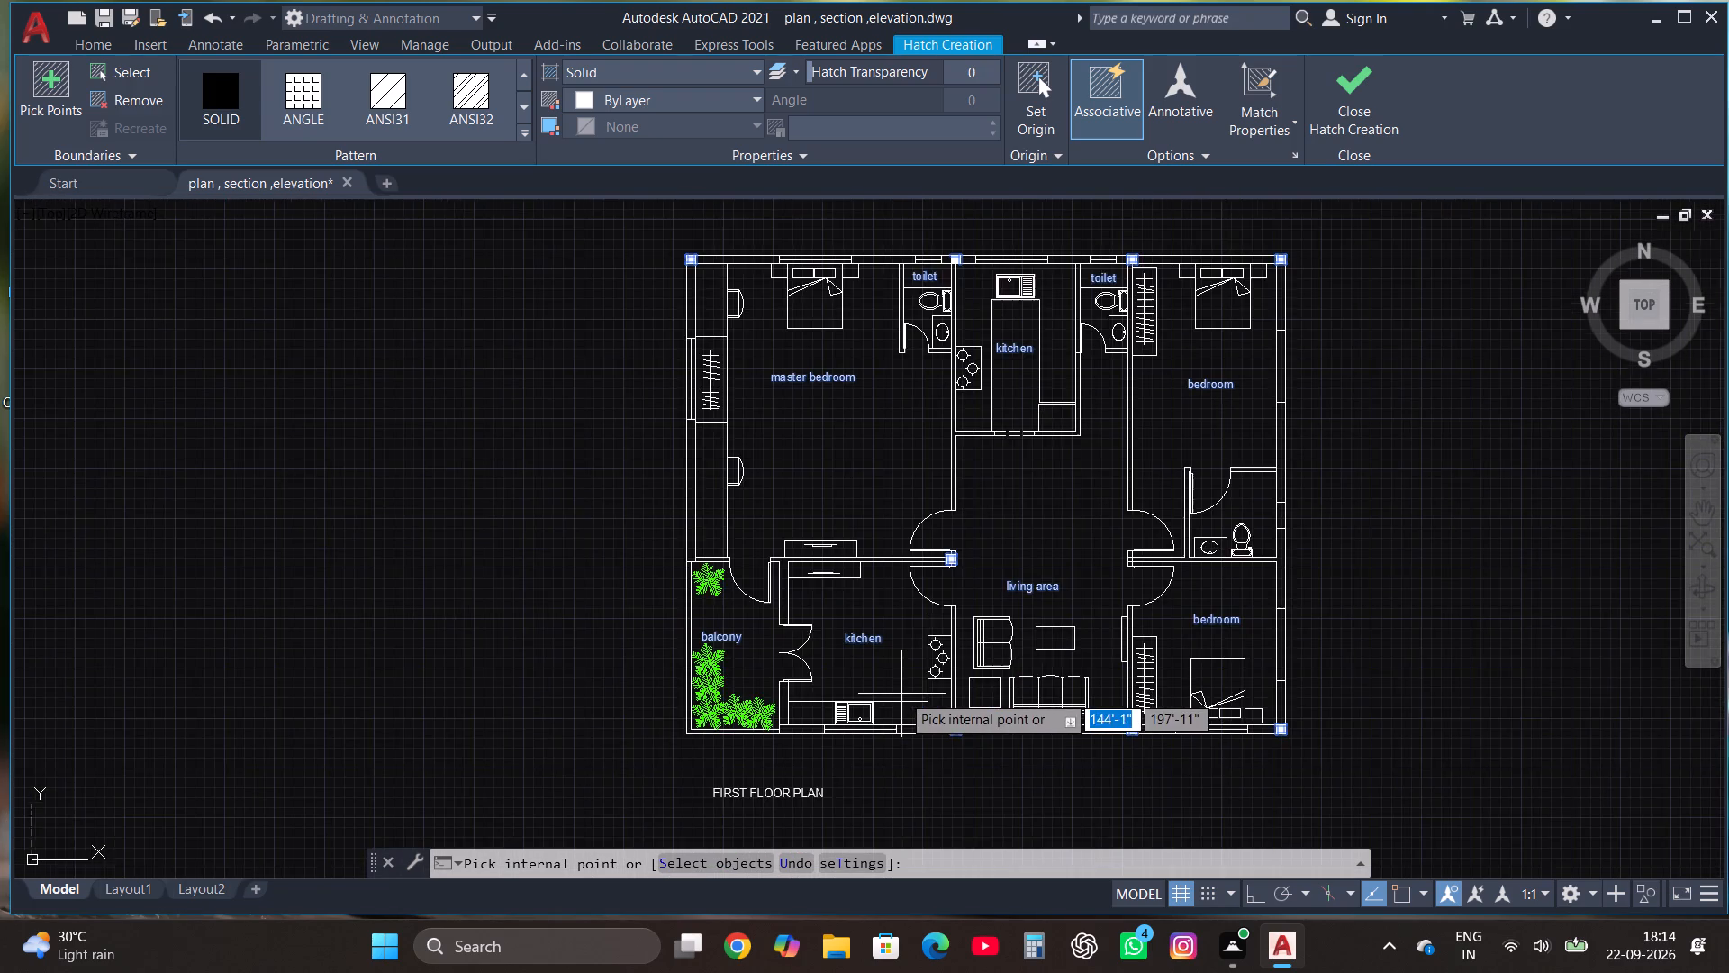
pyautogui.scroll(1, 901, 694)
pyautogui.click(1328, 114)
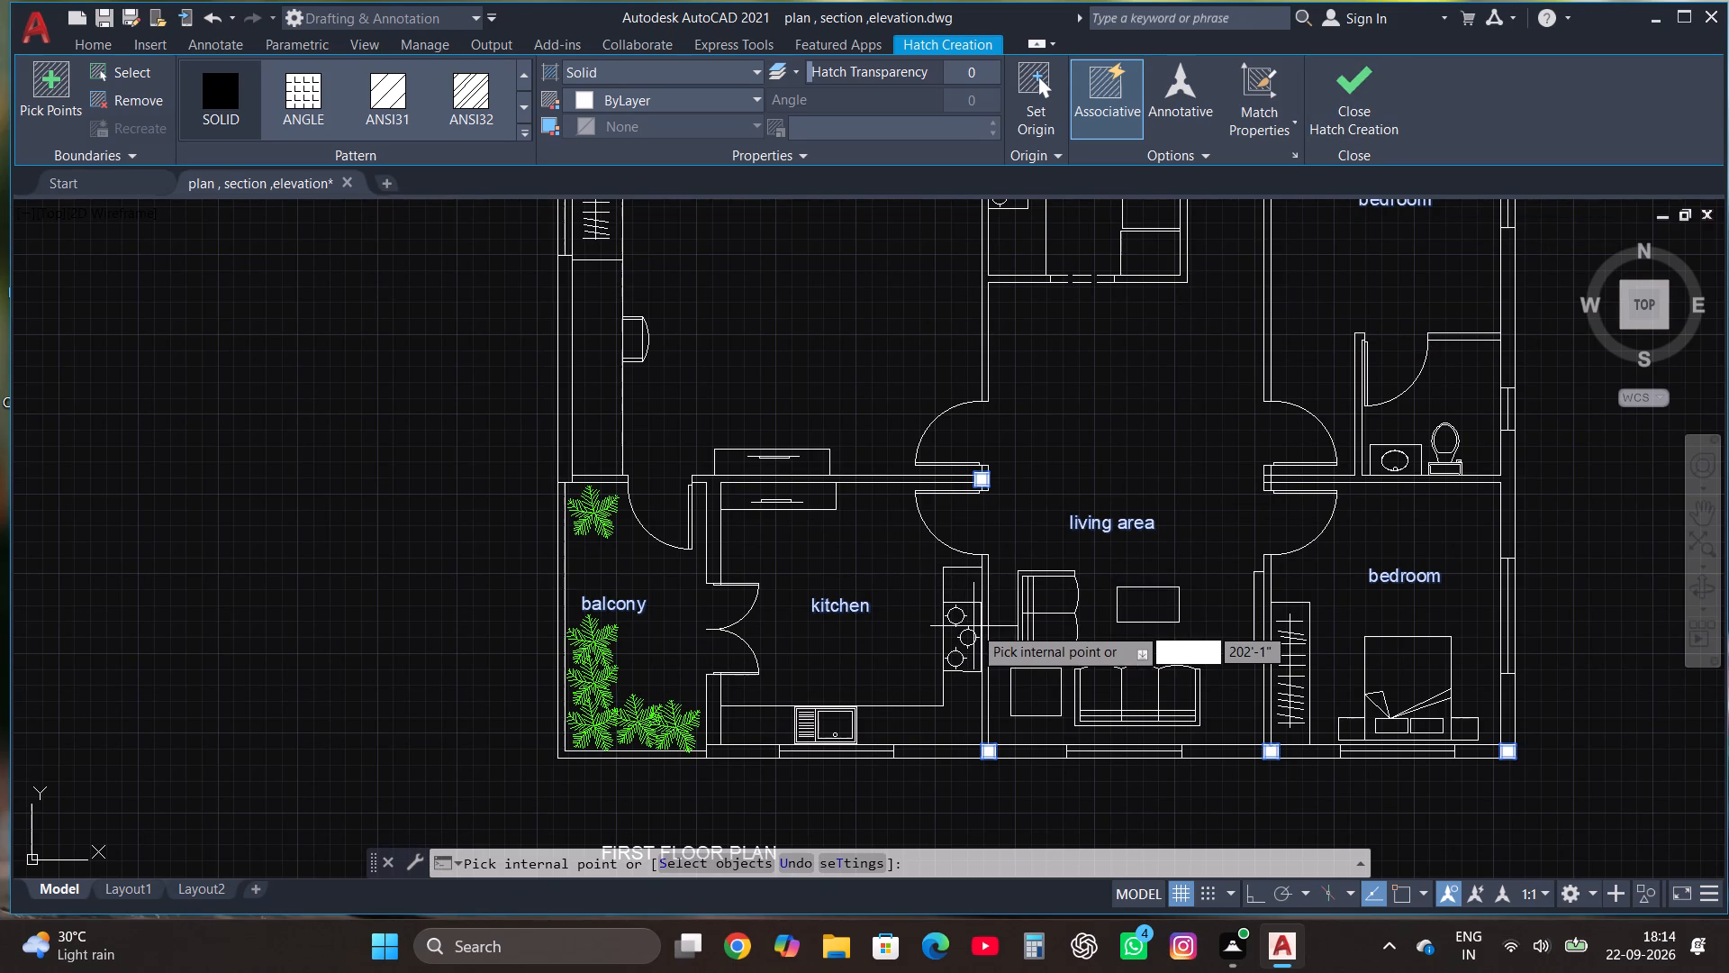
pyautogui.scroll(-1, 996, 664)
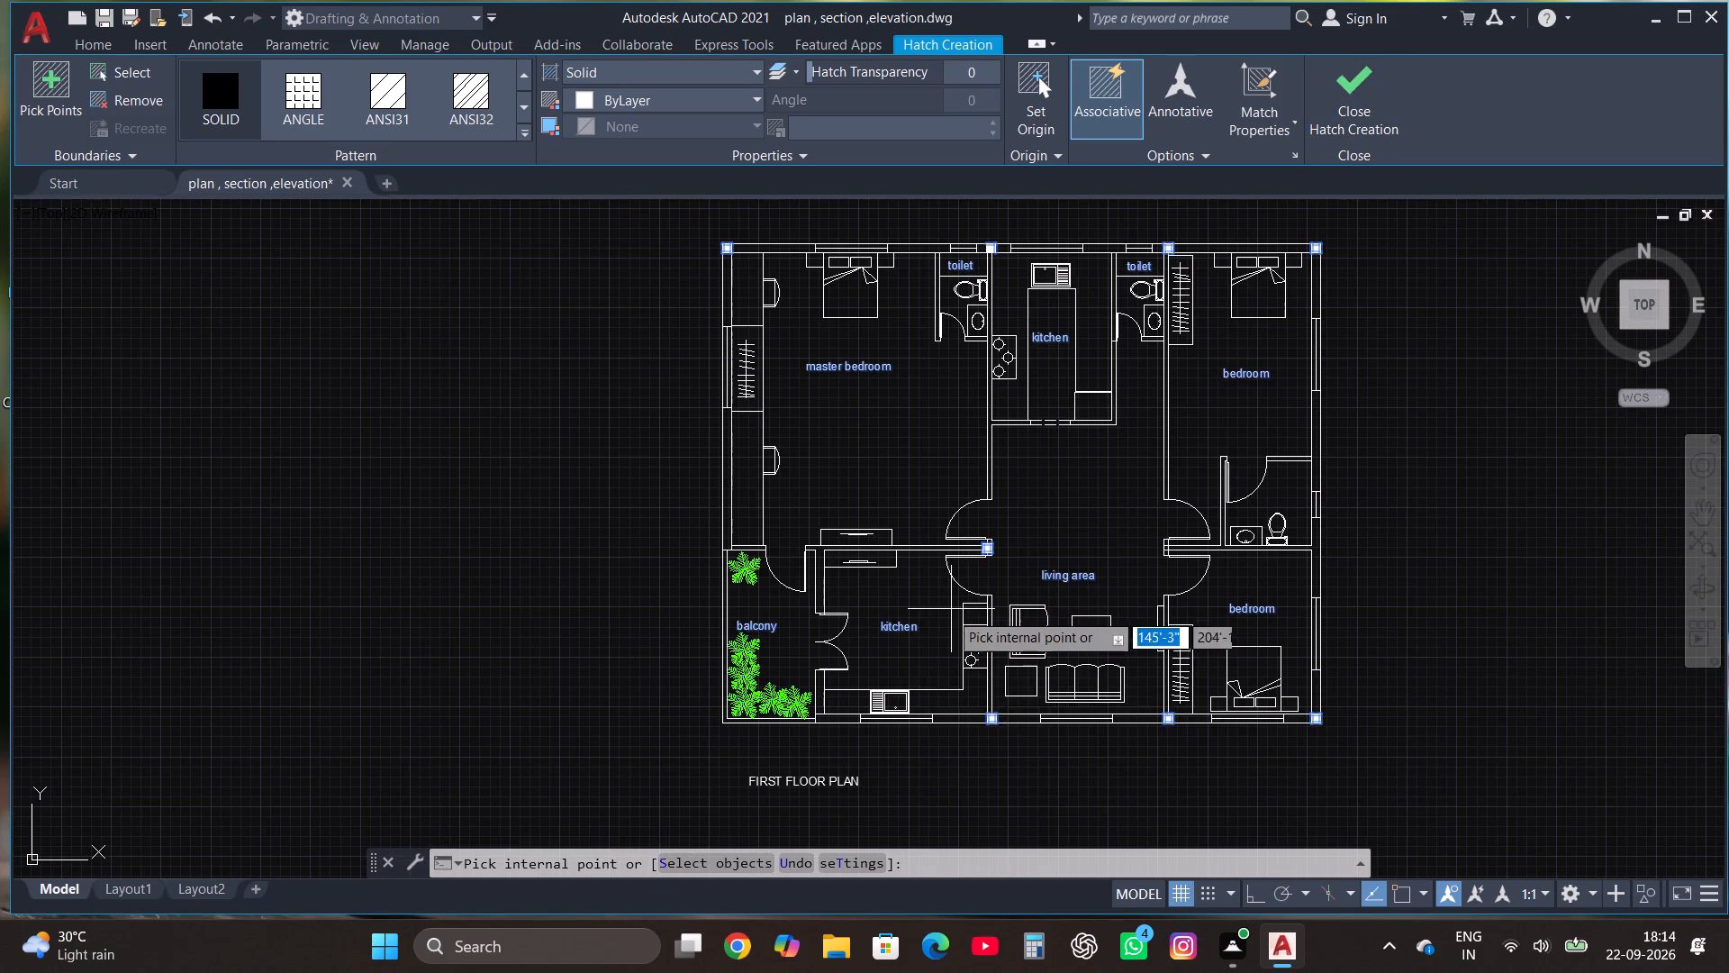
pyautogui.press('Escape')
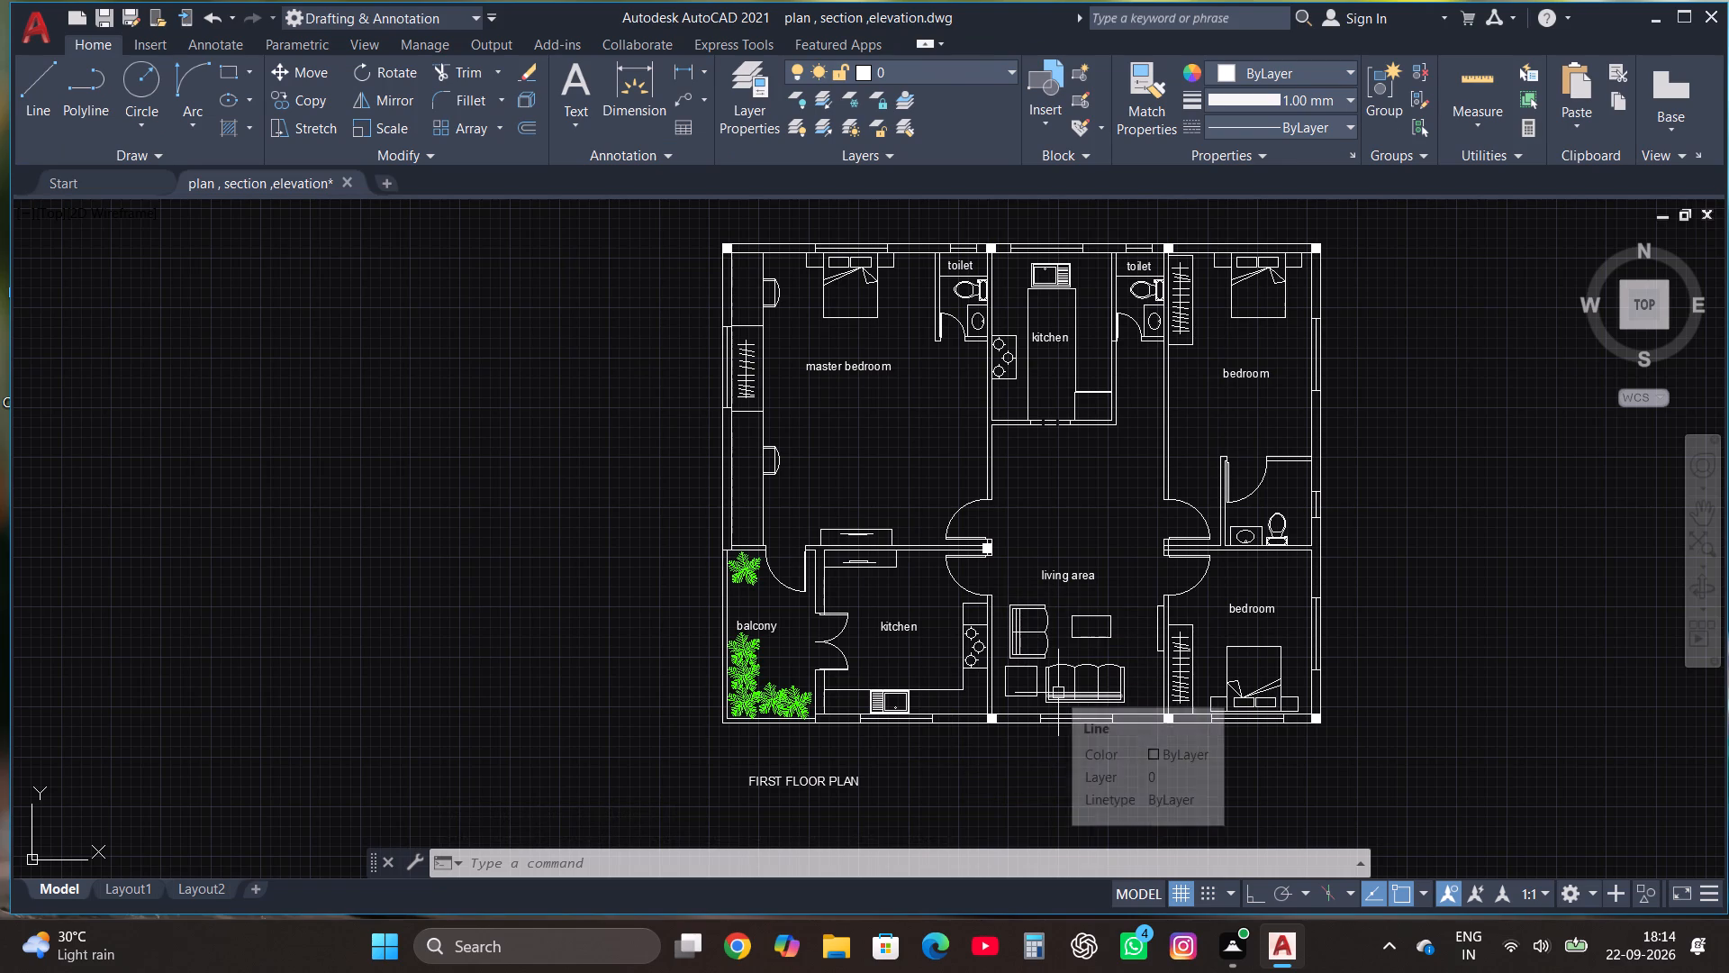
# Dimension the master bedroom's inner width from its north-west corner to the toilet wall, placing the dimension line below the bed.
pyautogui.scroll(-3, 1058, 697)
pyautogui.scroll(1, 1041, 420)
pyautogui.scroll(3, 980, 783)
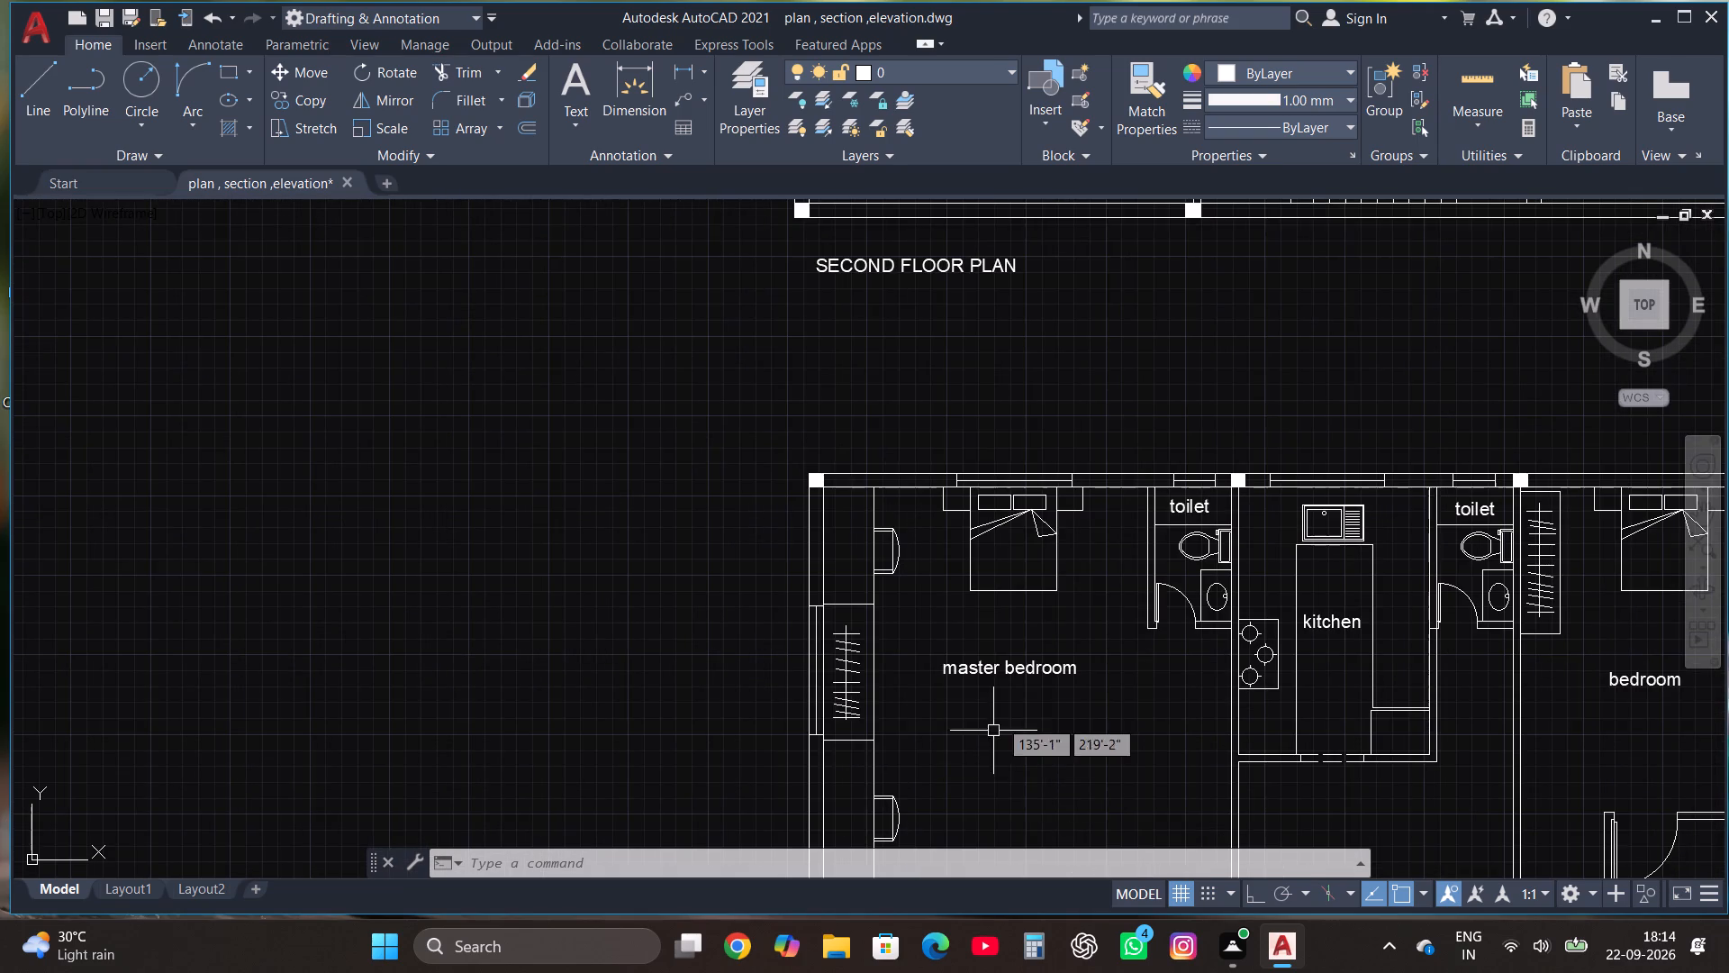
pyautogui.scroll(1, 1040, 576)
pyautogui.click(632, 83)
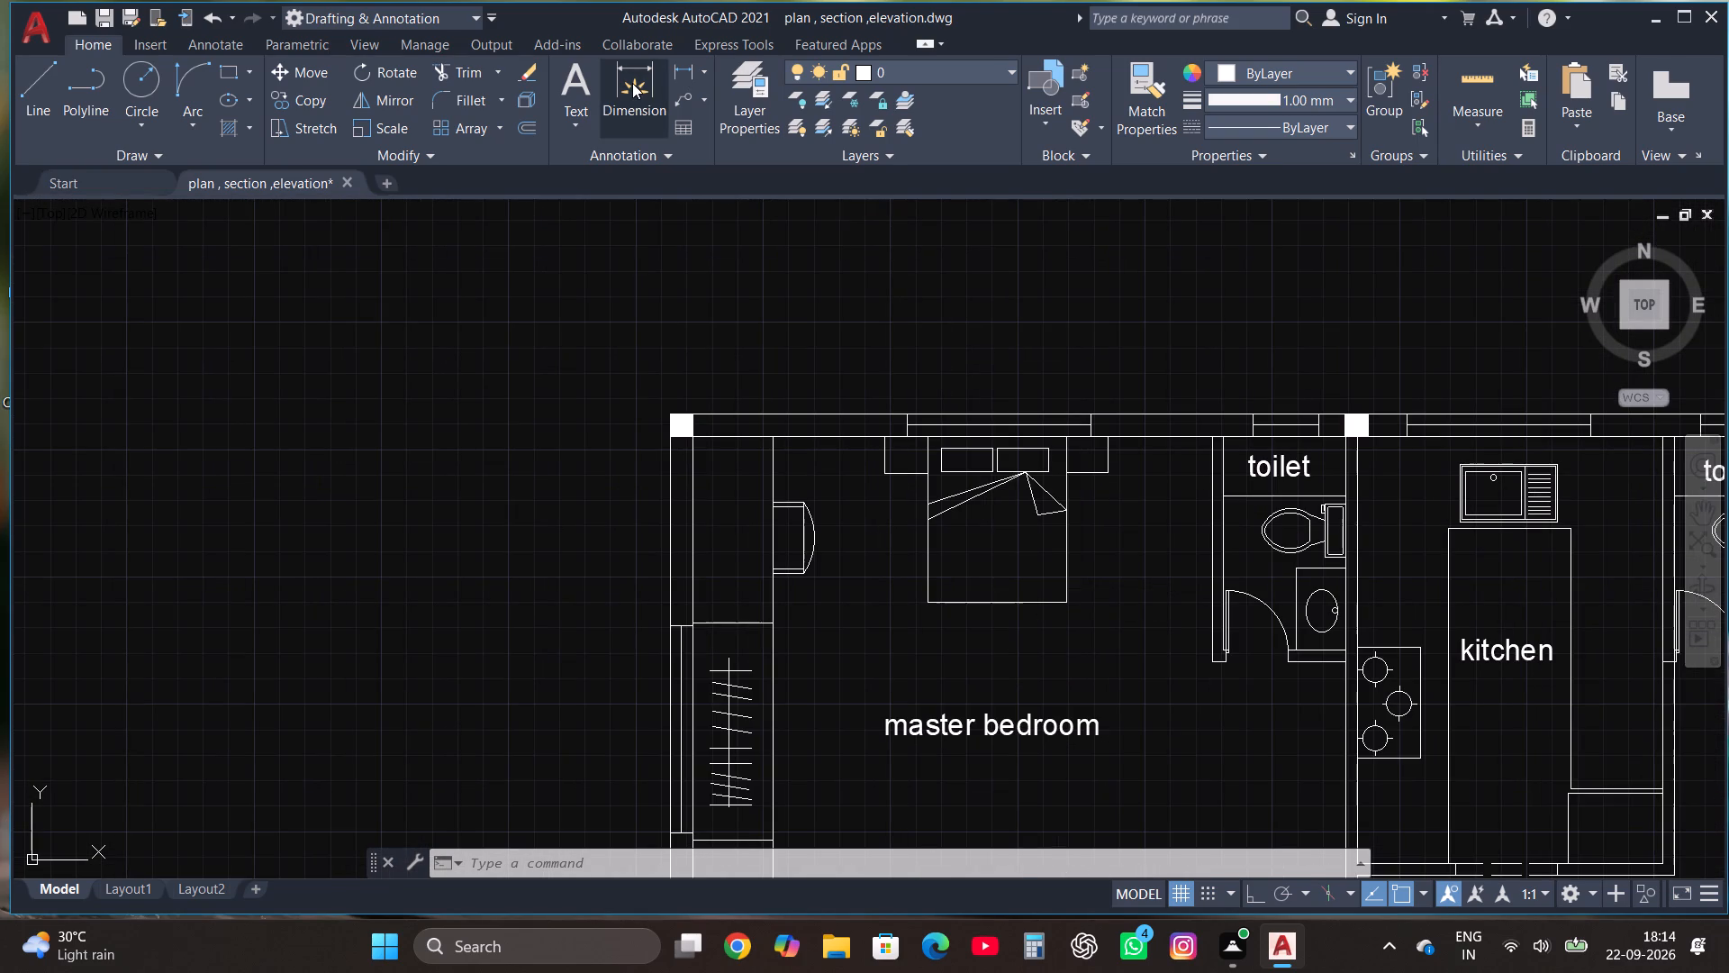
pyautogui.click(693, 438)
pyautogui.click(1209, 441)
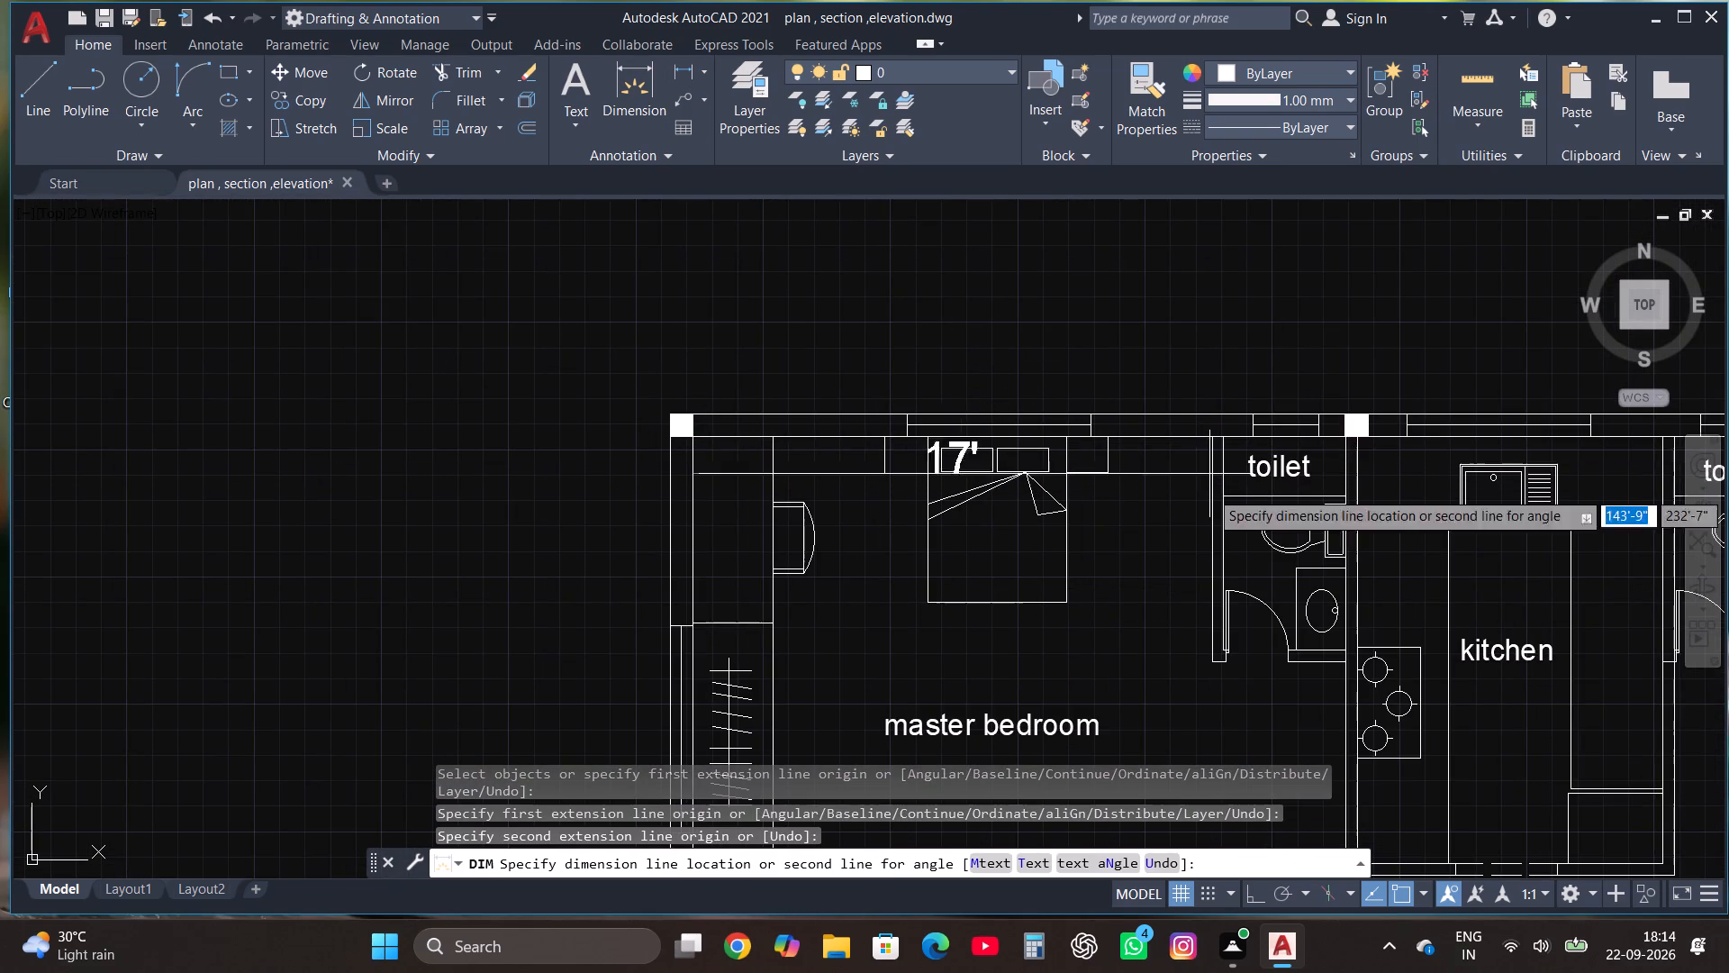
pyautogui.scroll(-2, 1144, 439)
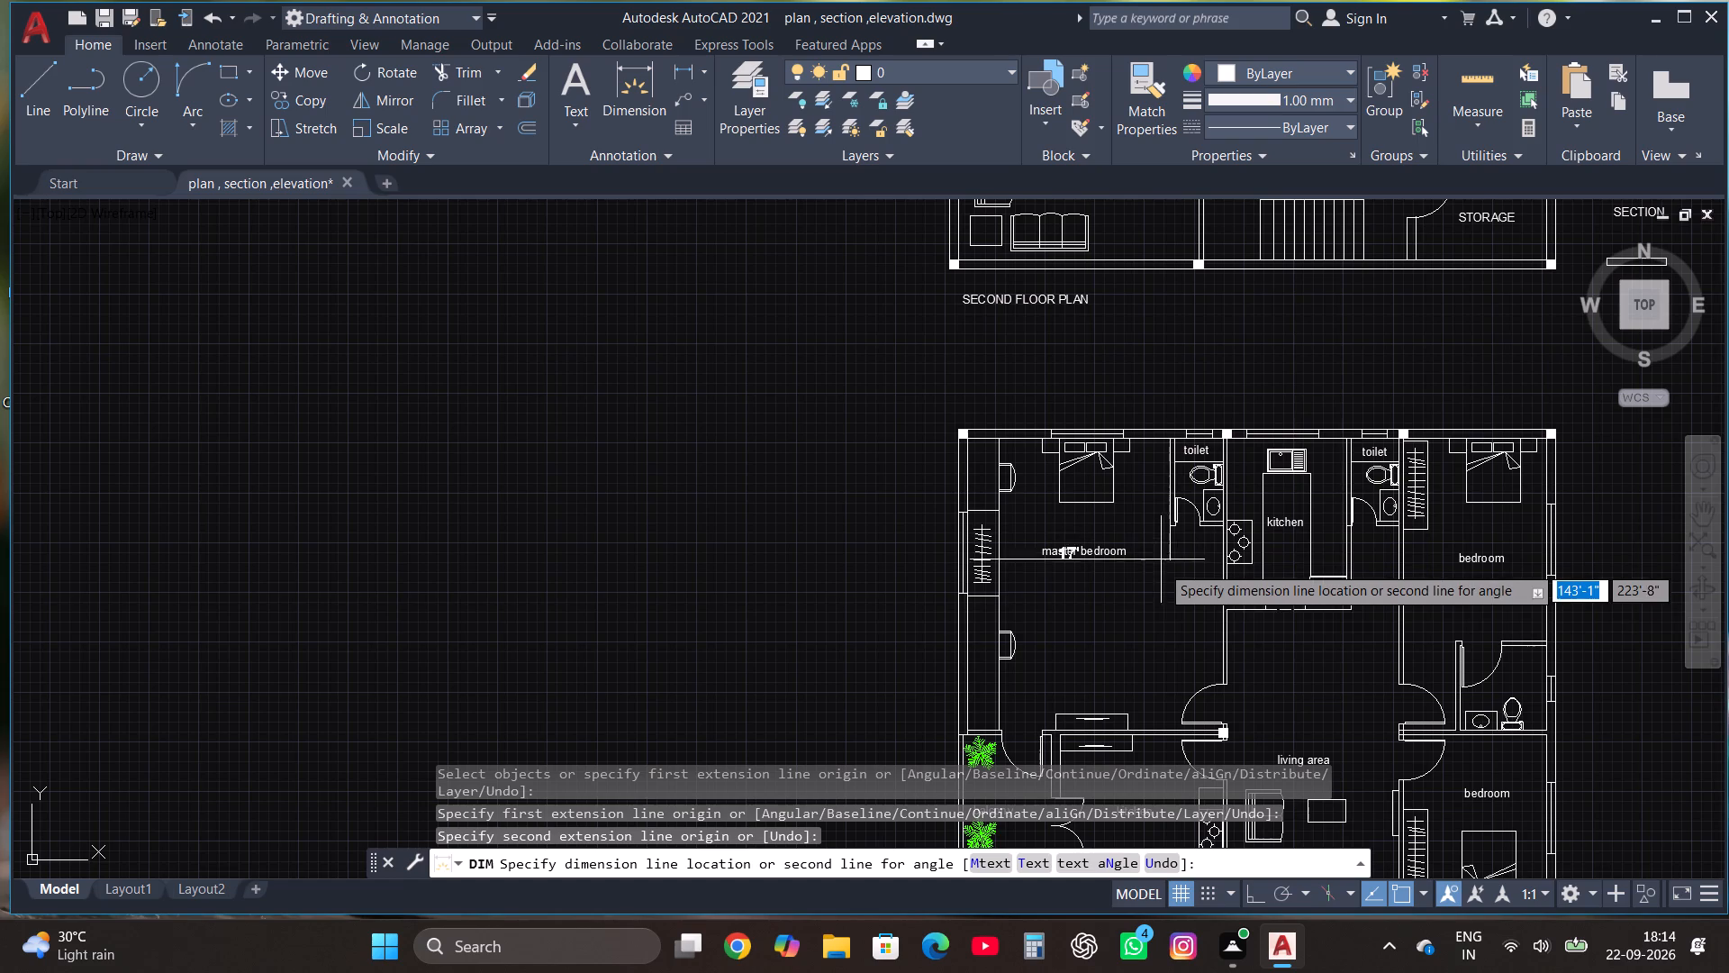
pyautogui.scroll(3, 1146, 504)
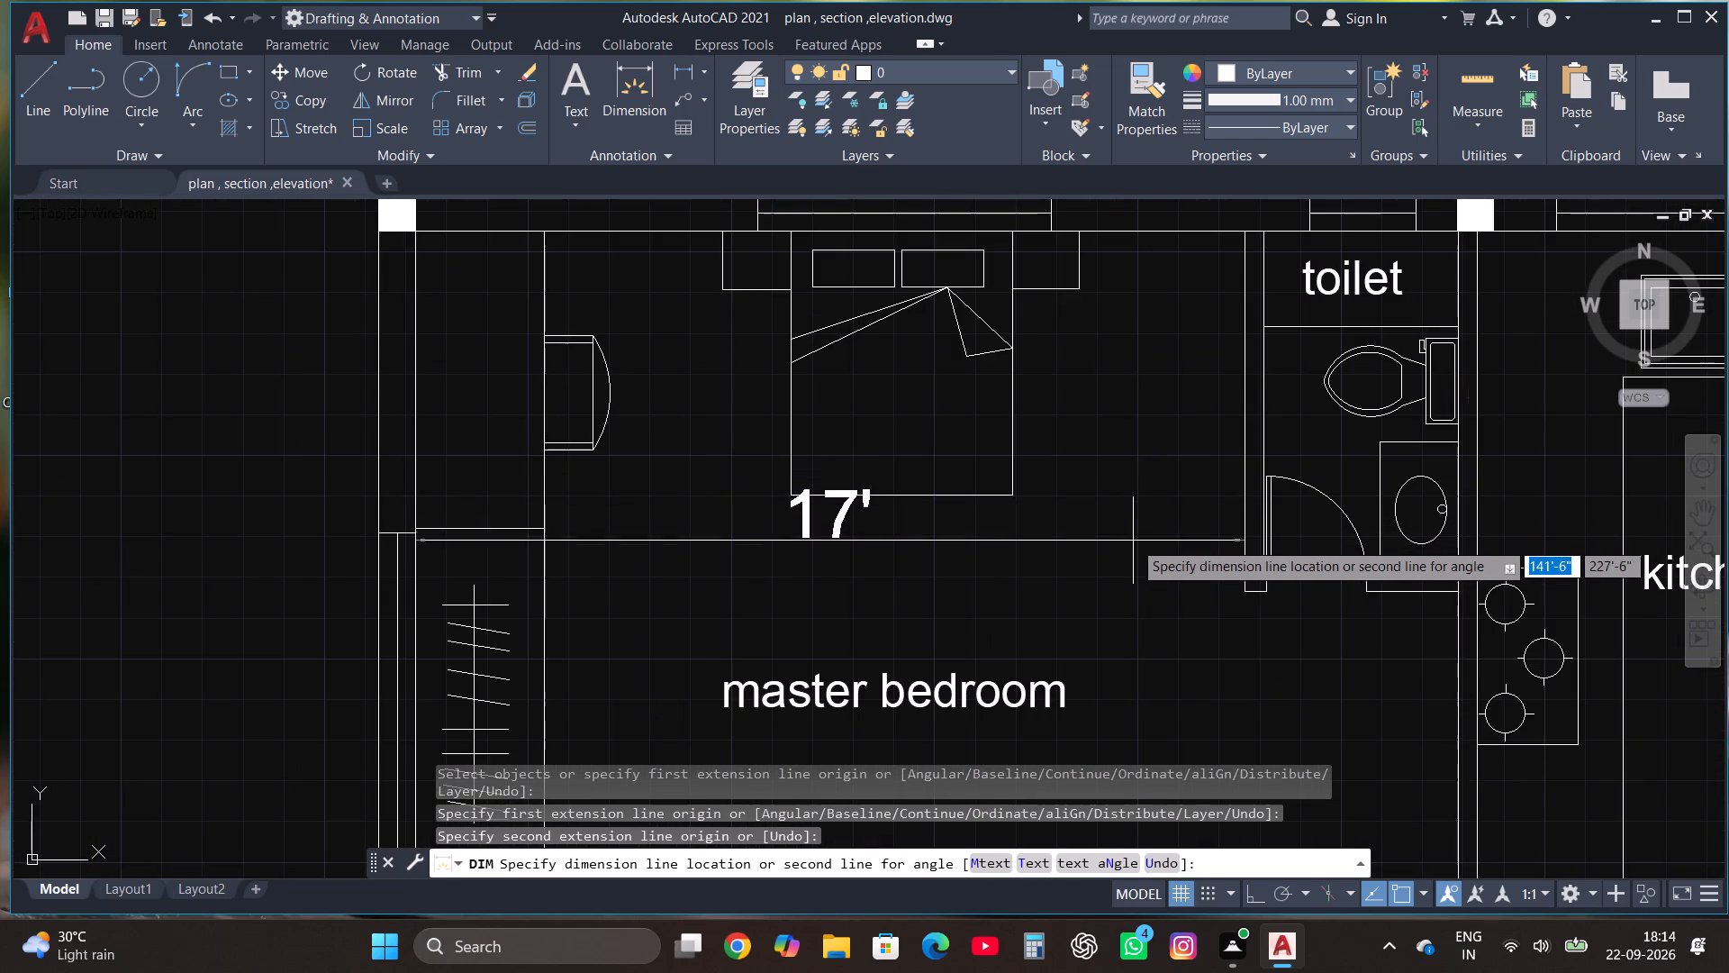
pyautogui.click(1136, 544)
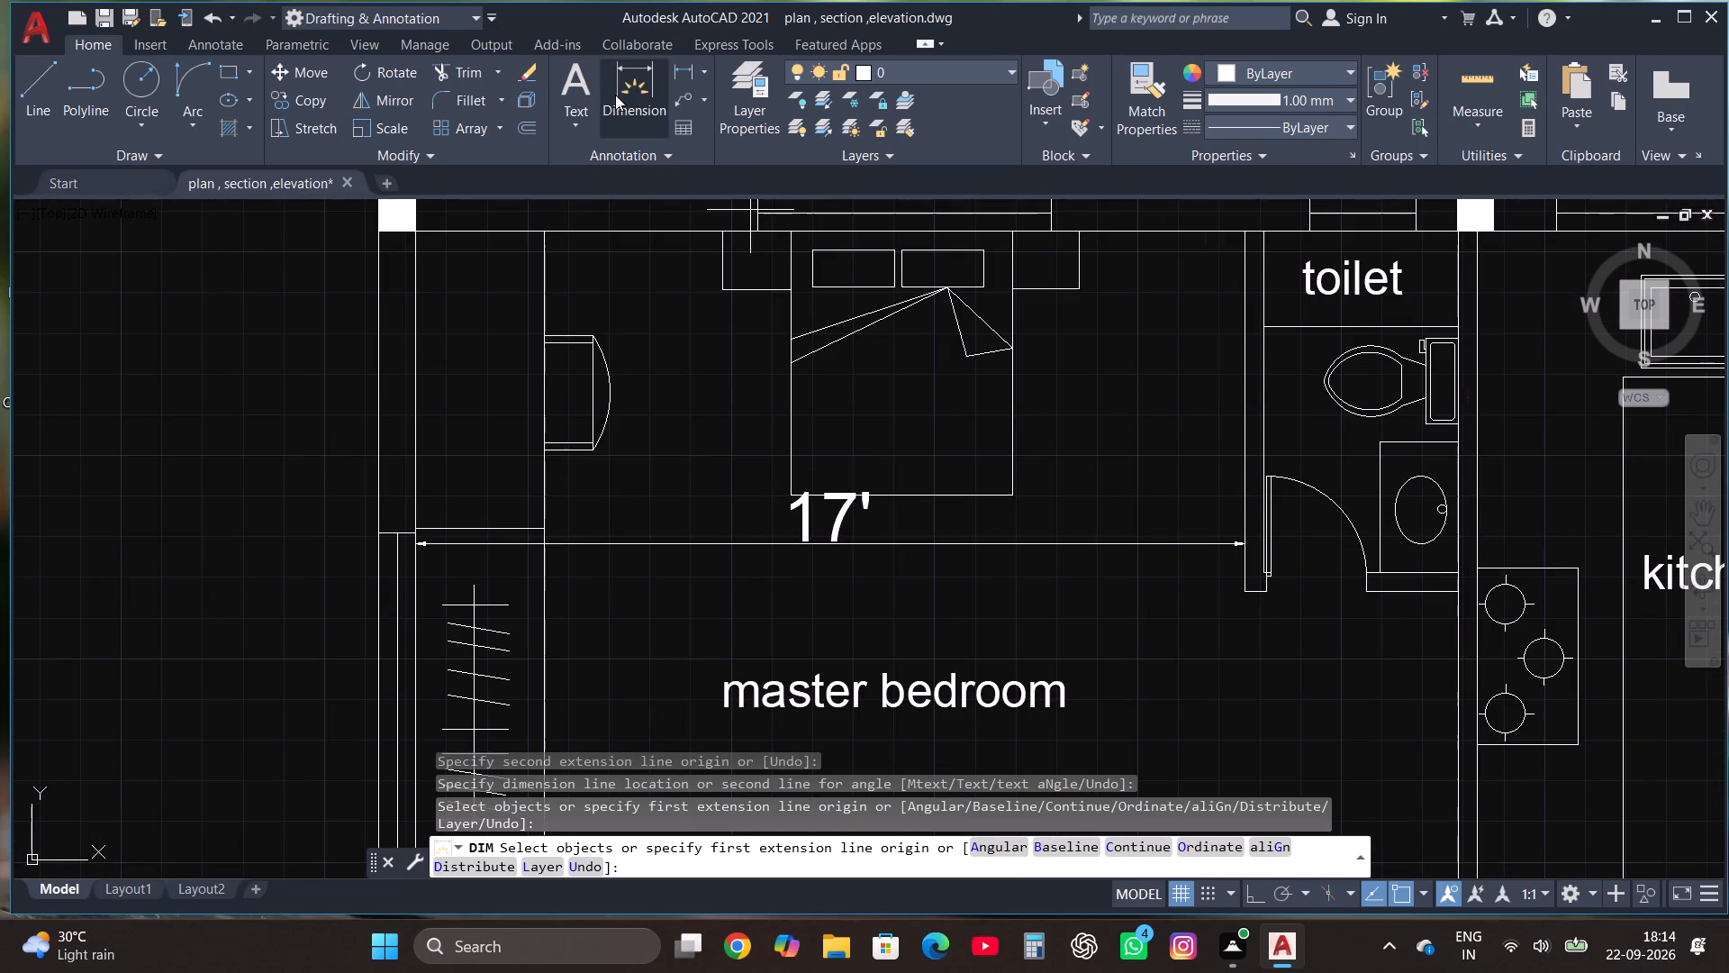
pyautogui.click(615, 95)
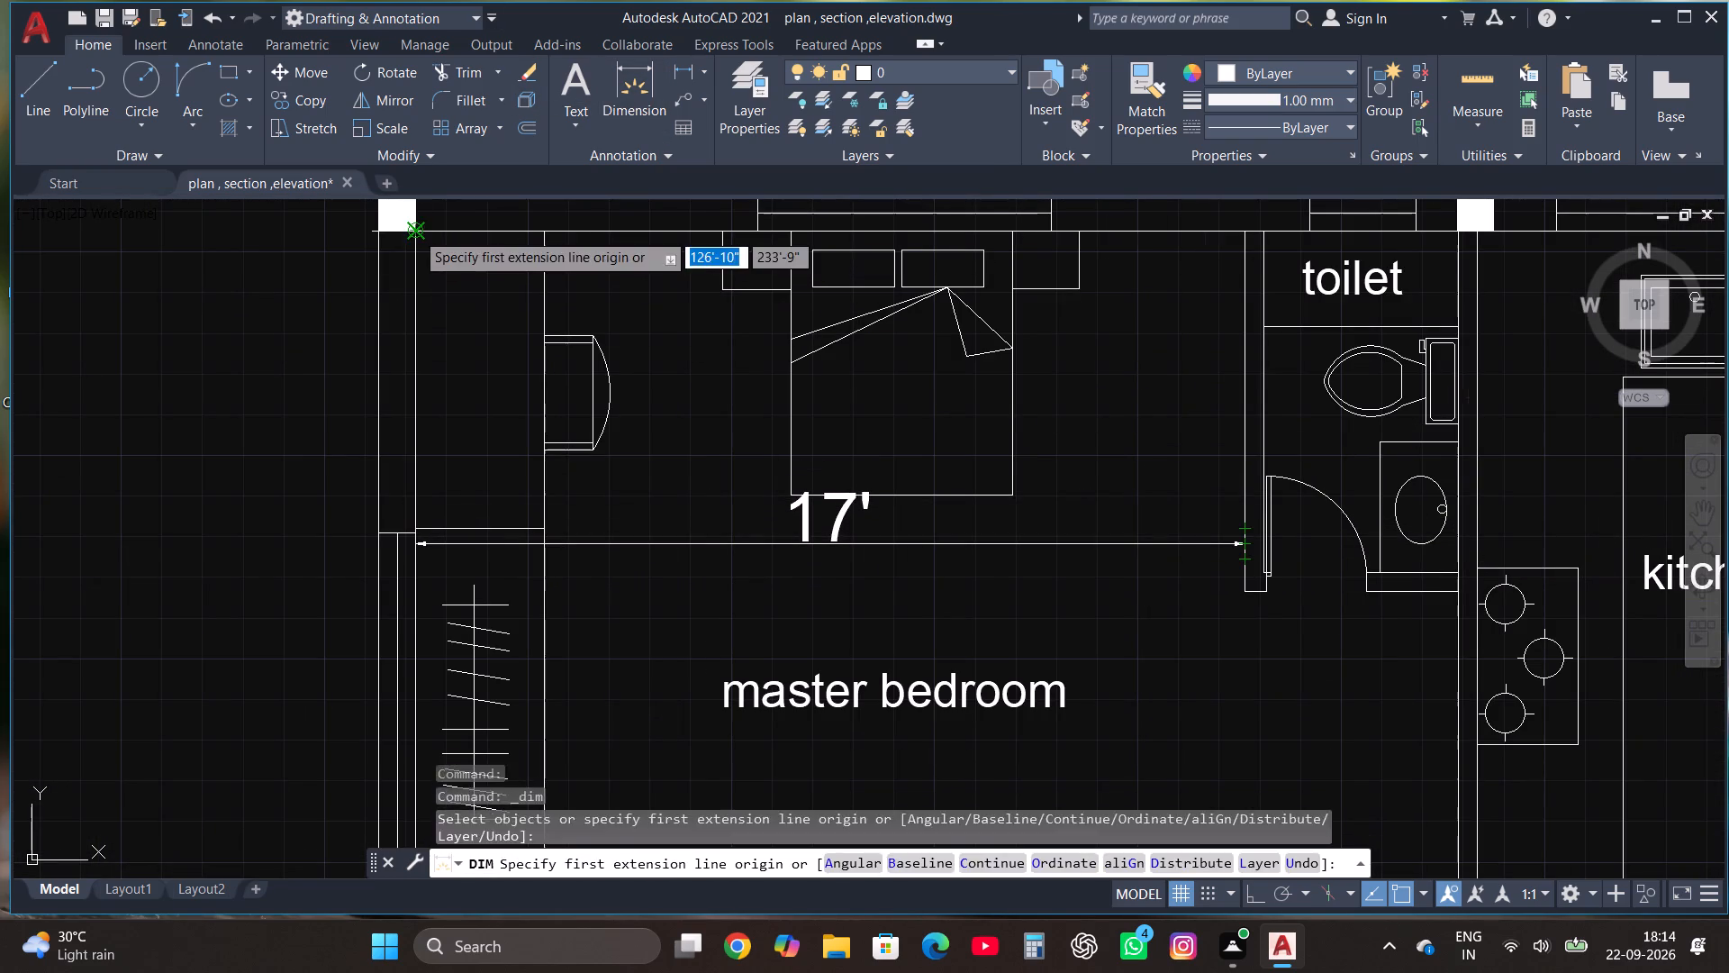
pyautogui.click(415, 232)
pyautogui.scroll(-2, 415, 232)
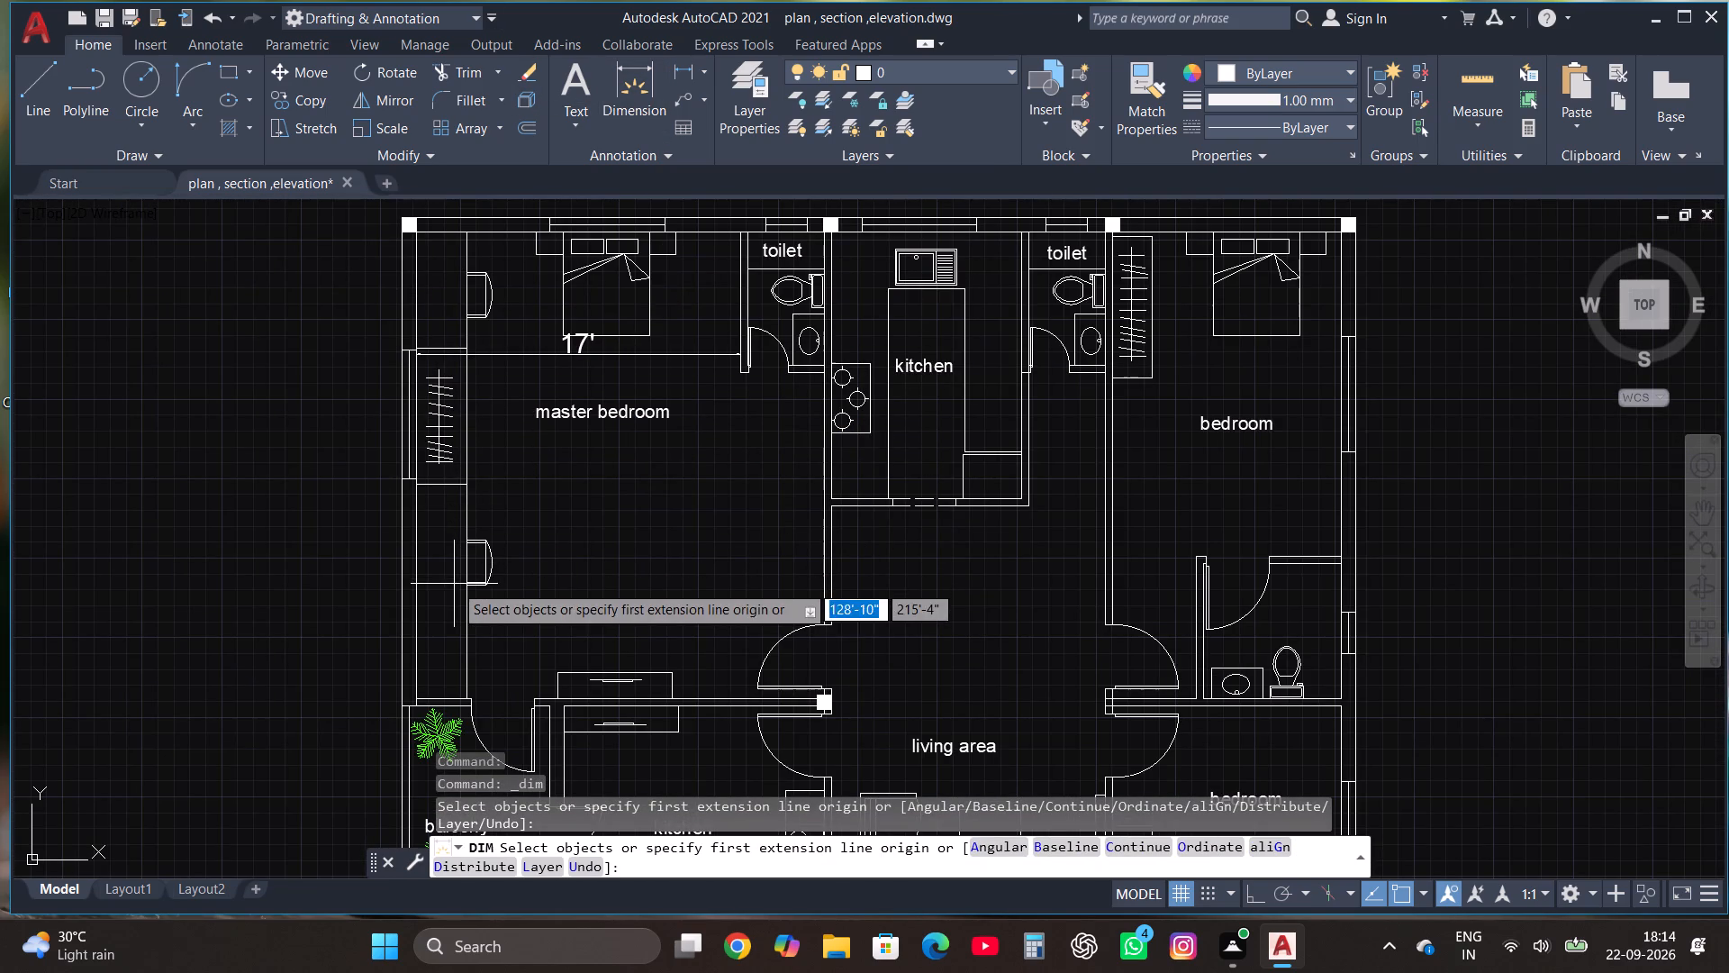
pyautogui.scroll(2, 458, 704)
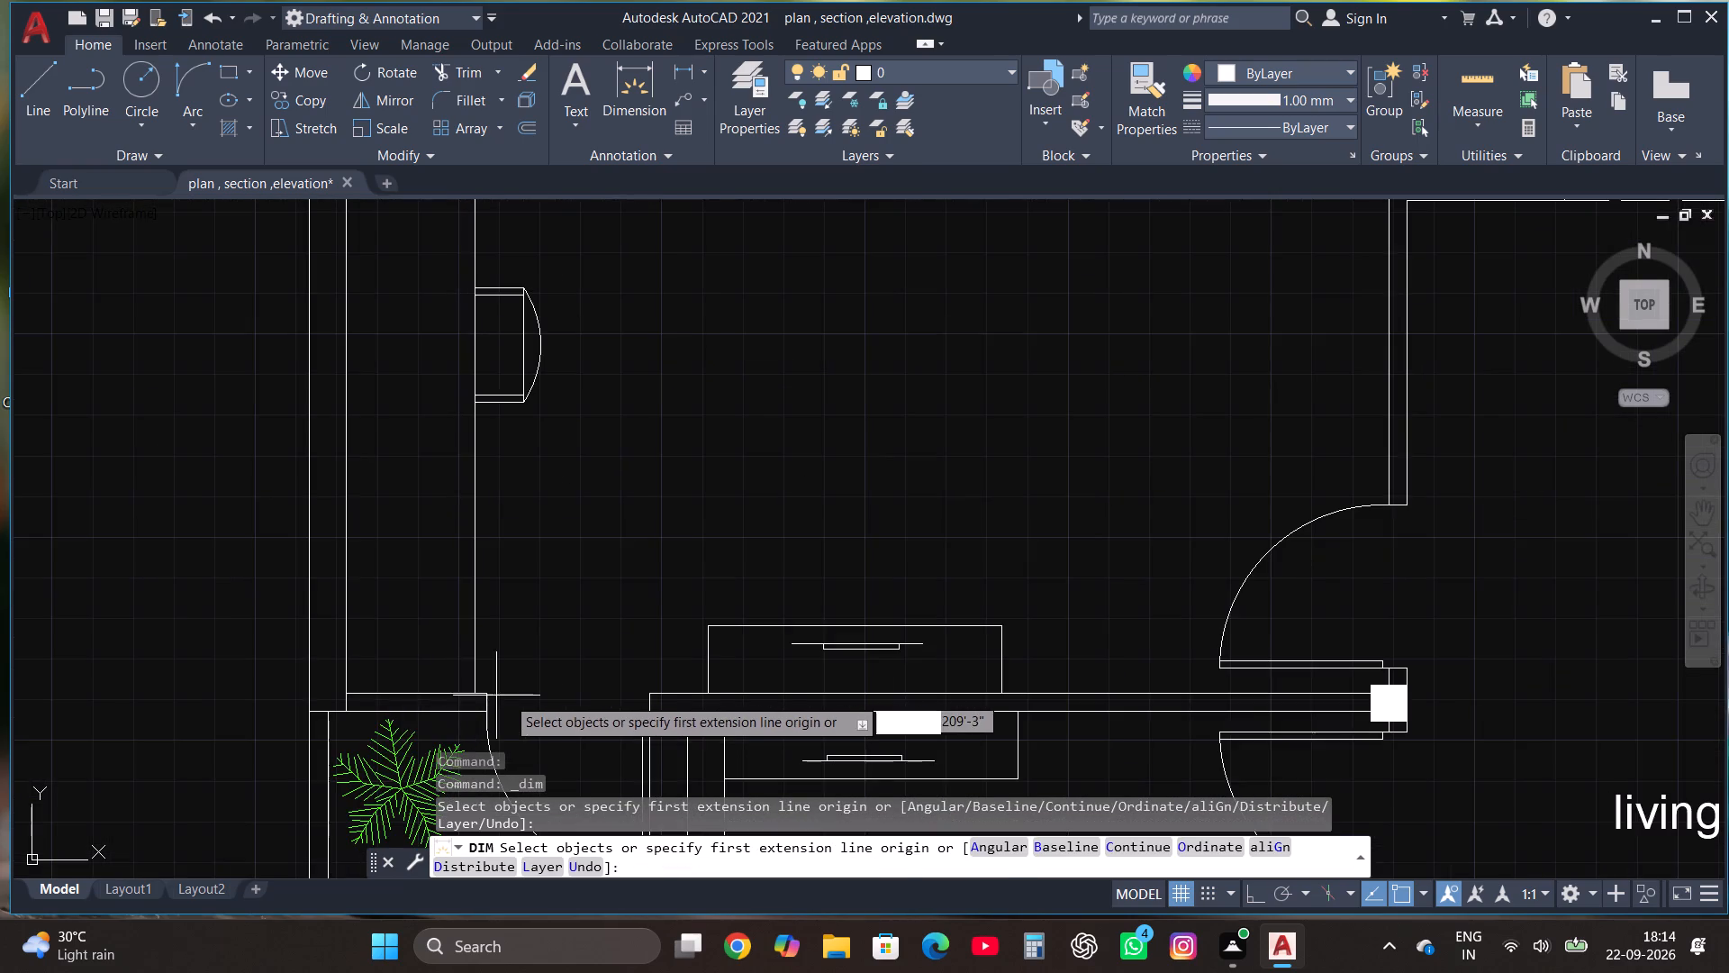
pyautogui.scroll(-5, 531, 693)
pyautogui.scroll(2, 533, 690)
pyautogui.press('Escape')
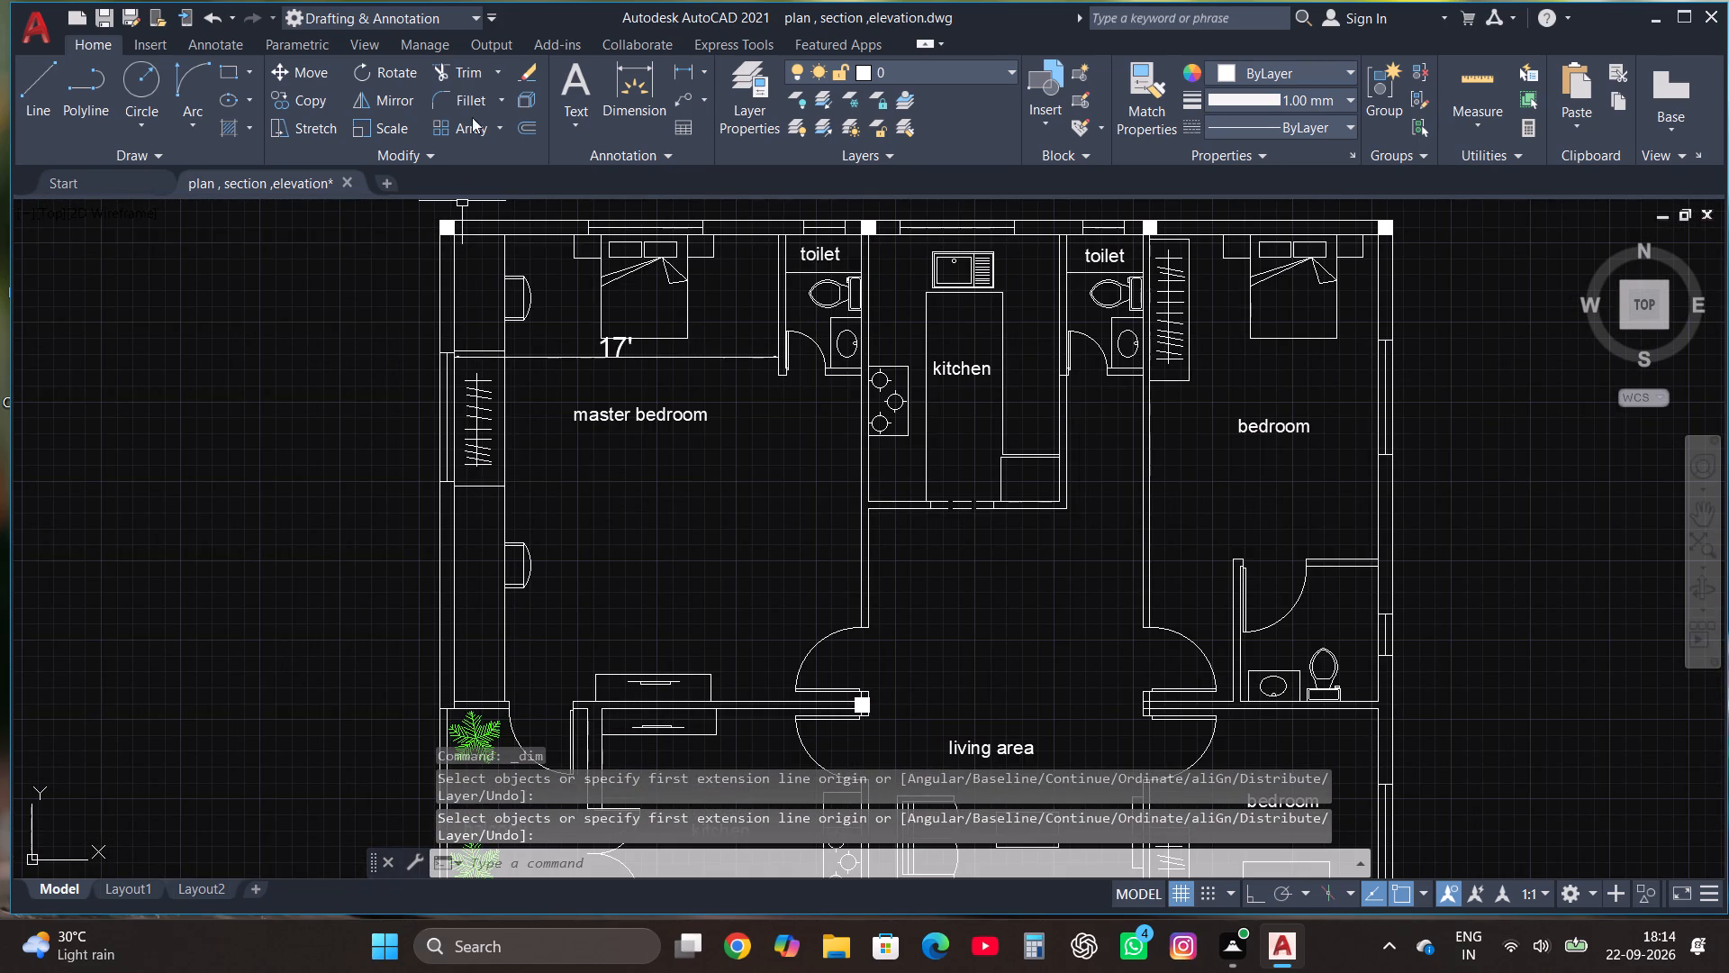
# Dimension the master bedroom's inner north-south length along the west wall, placing the dimension line inside the room beside the wardrobe.
pyautogui.click(611, 99)
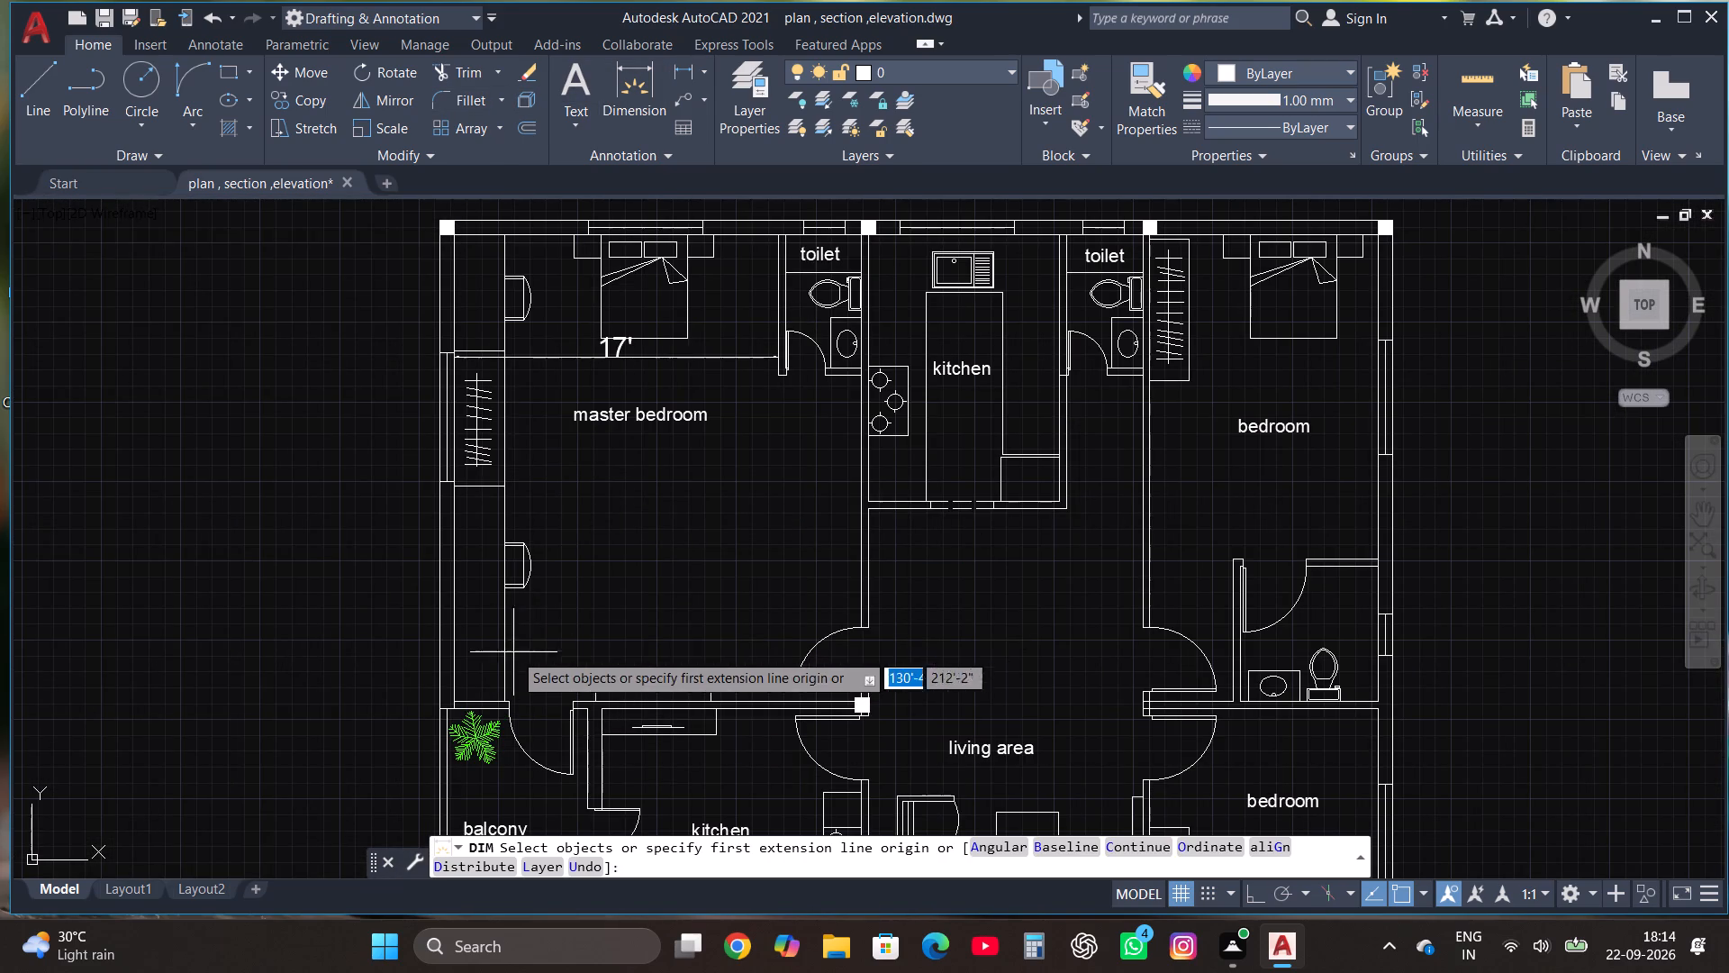
pyautogui.scroll(2, 446, 679)
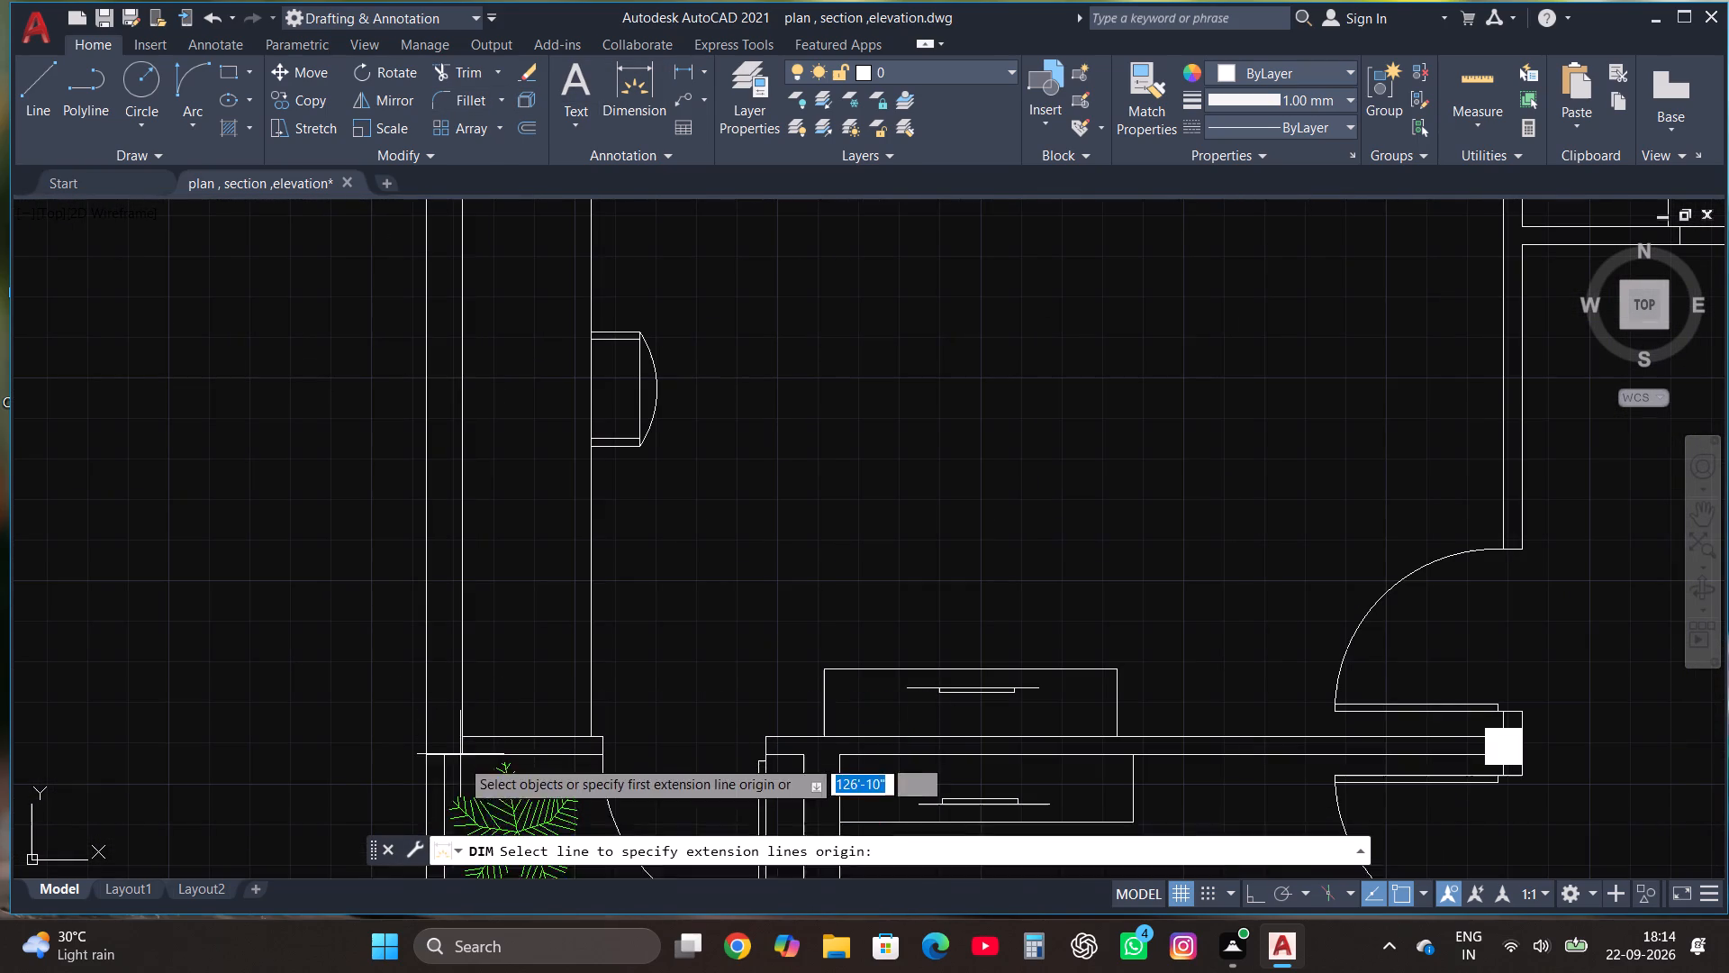
pyautogui.click(462, 732)
pyautogui.scroll(-2, 465, 740)
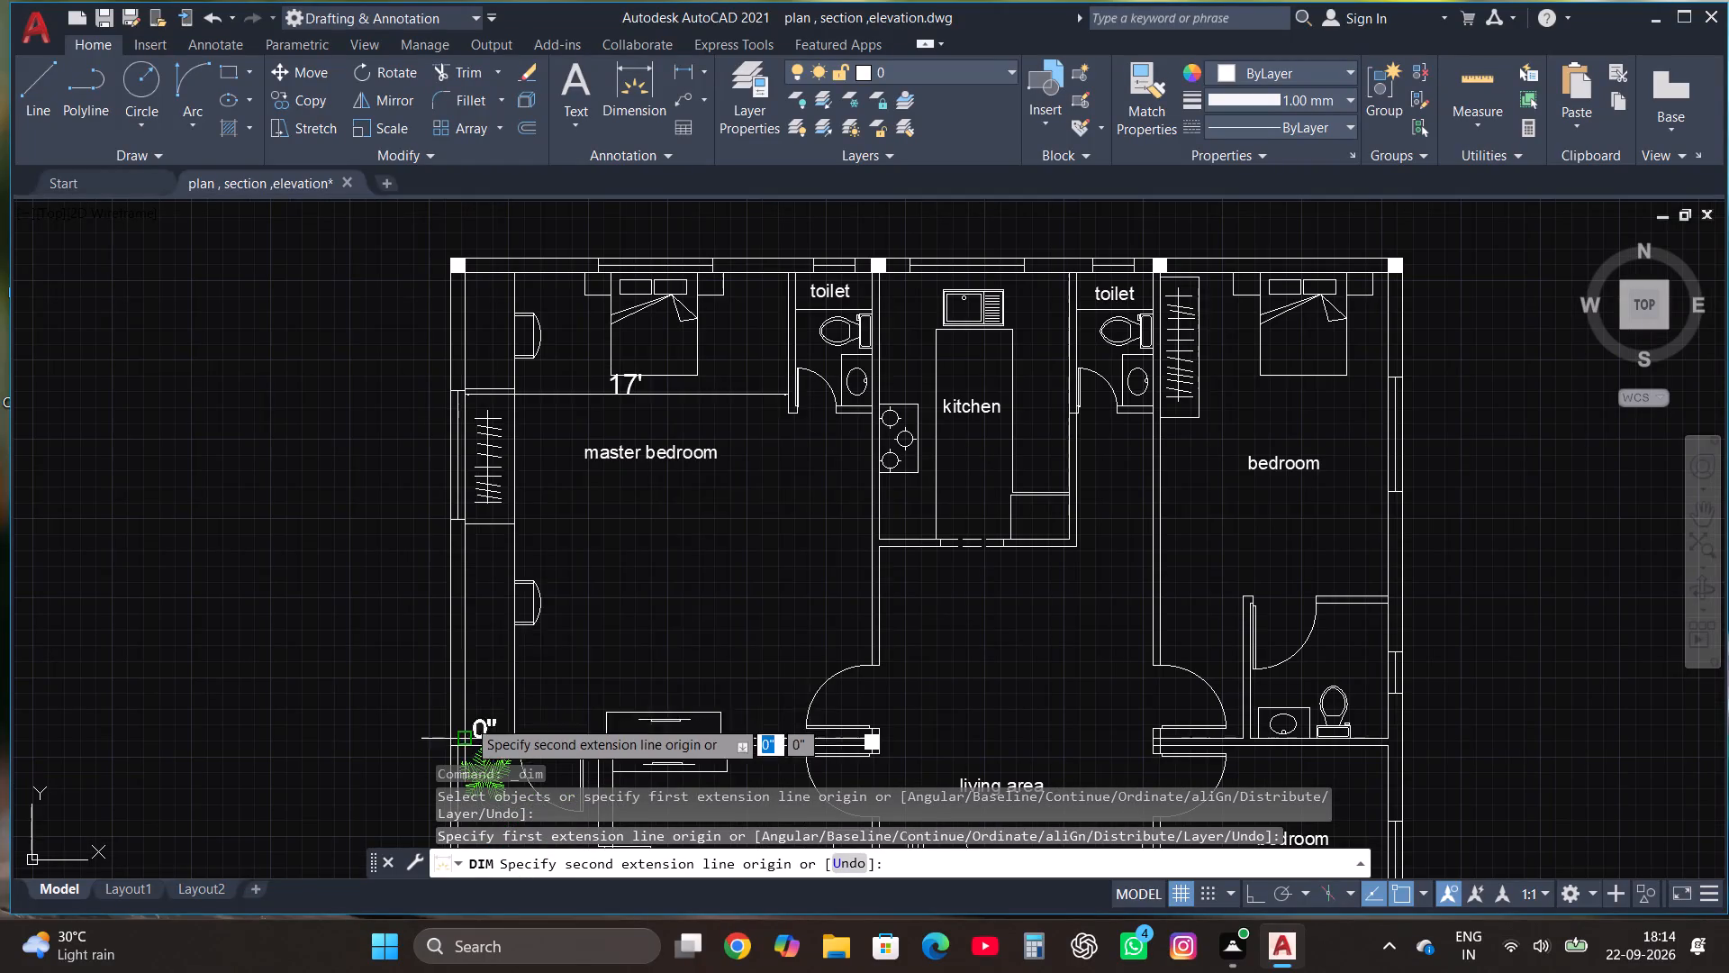
pyautogui.scroll(1, 460, 259)
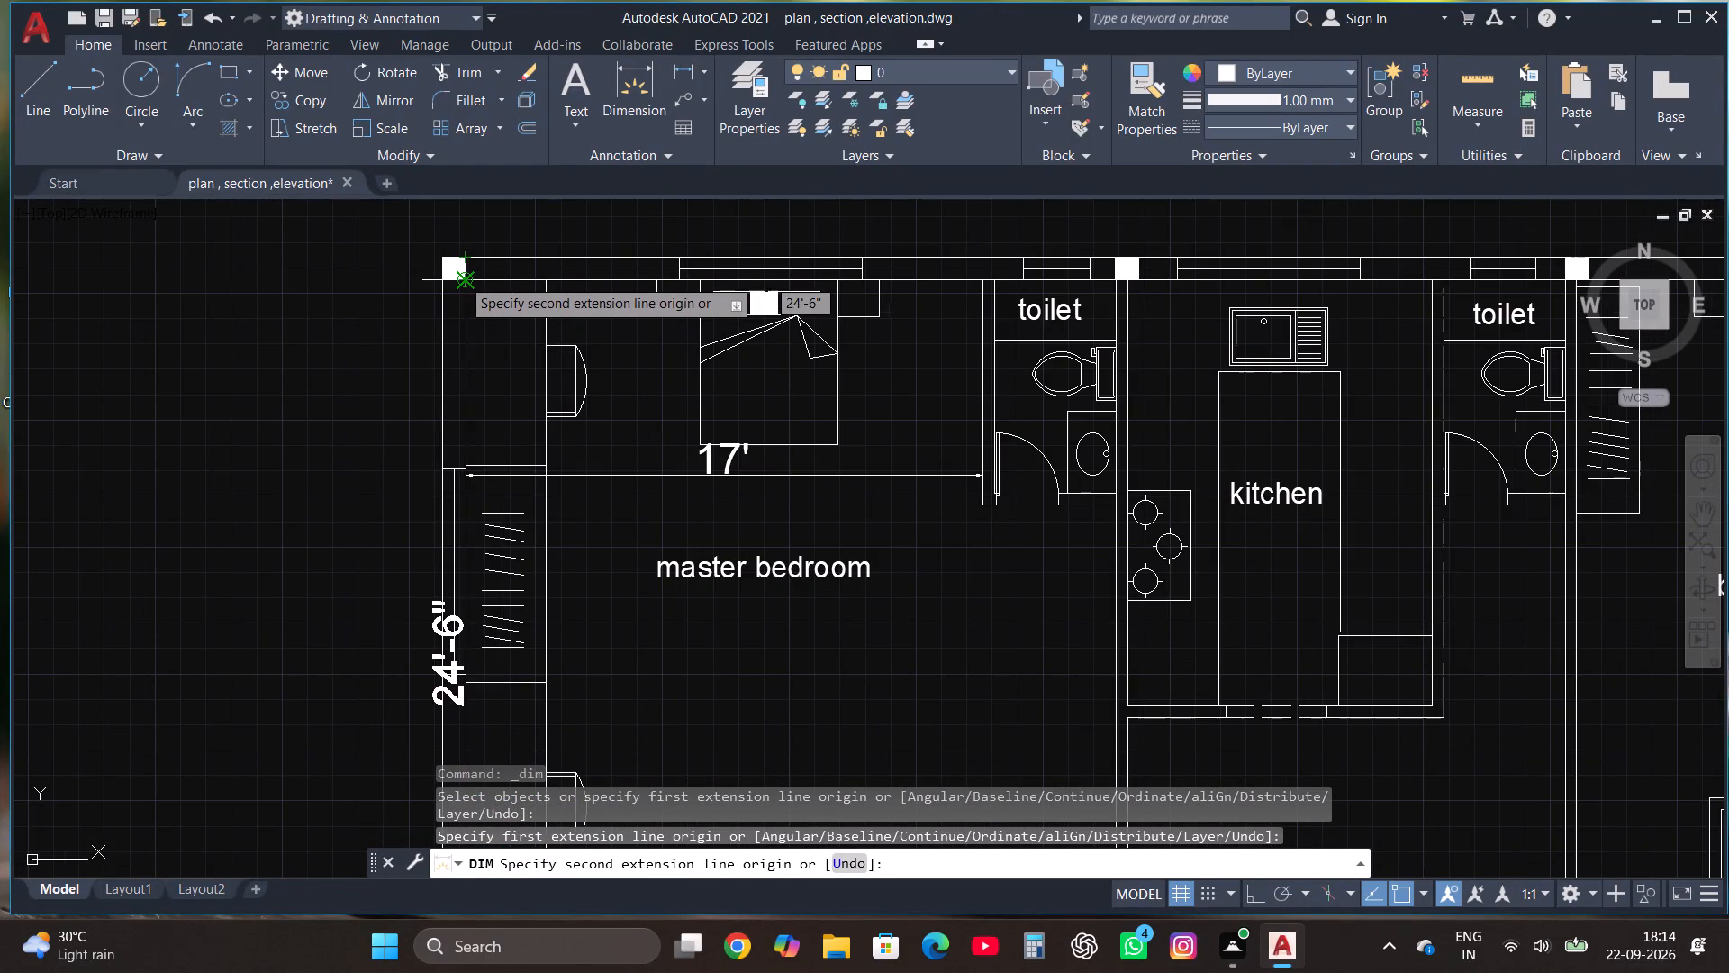
pyautogui.click(461, 278)
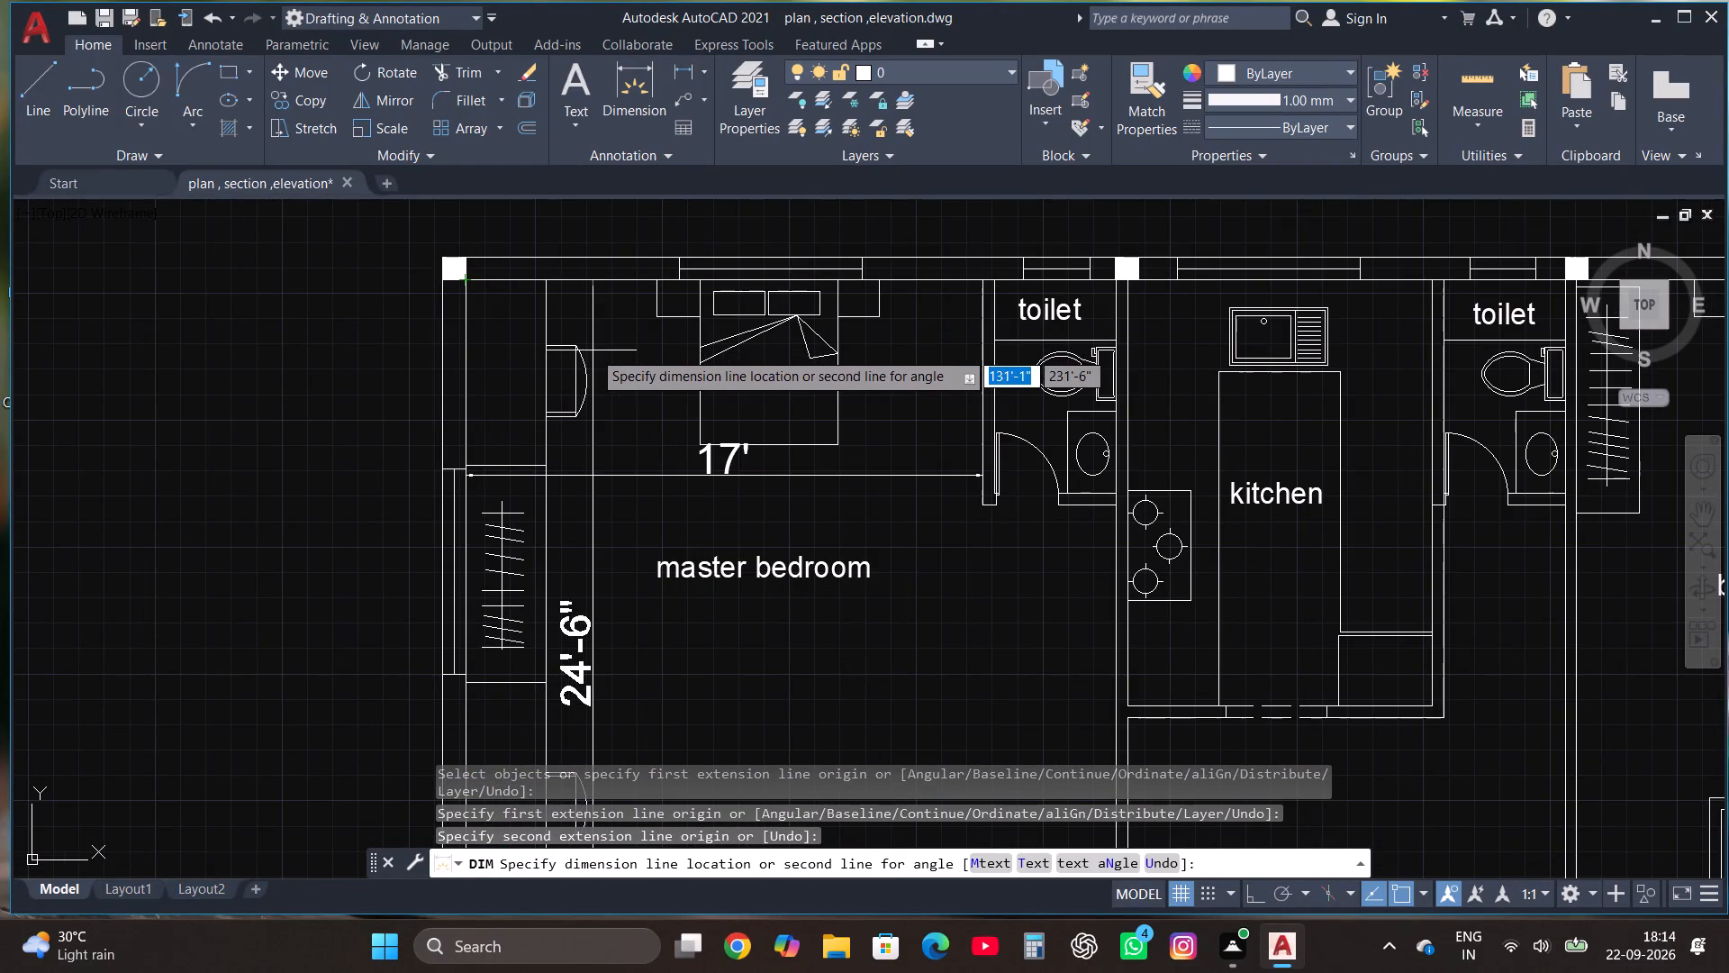
pyautogui.click(593, 350)
# Dimension the inner width of the master bedroom's toilet along the north wall, placing the dimension line just above the toilet label.
pyautogui.scroll(-3, 593, 341)
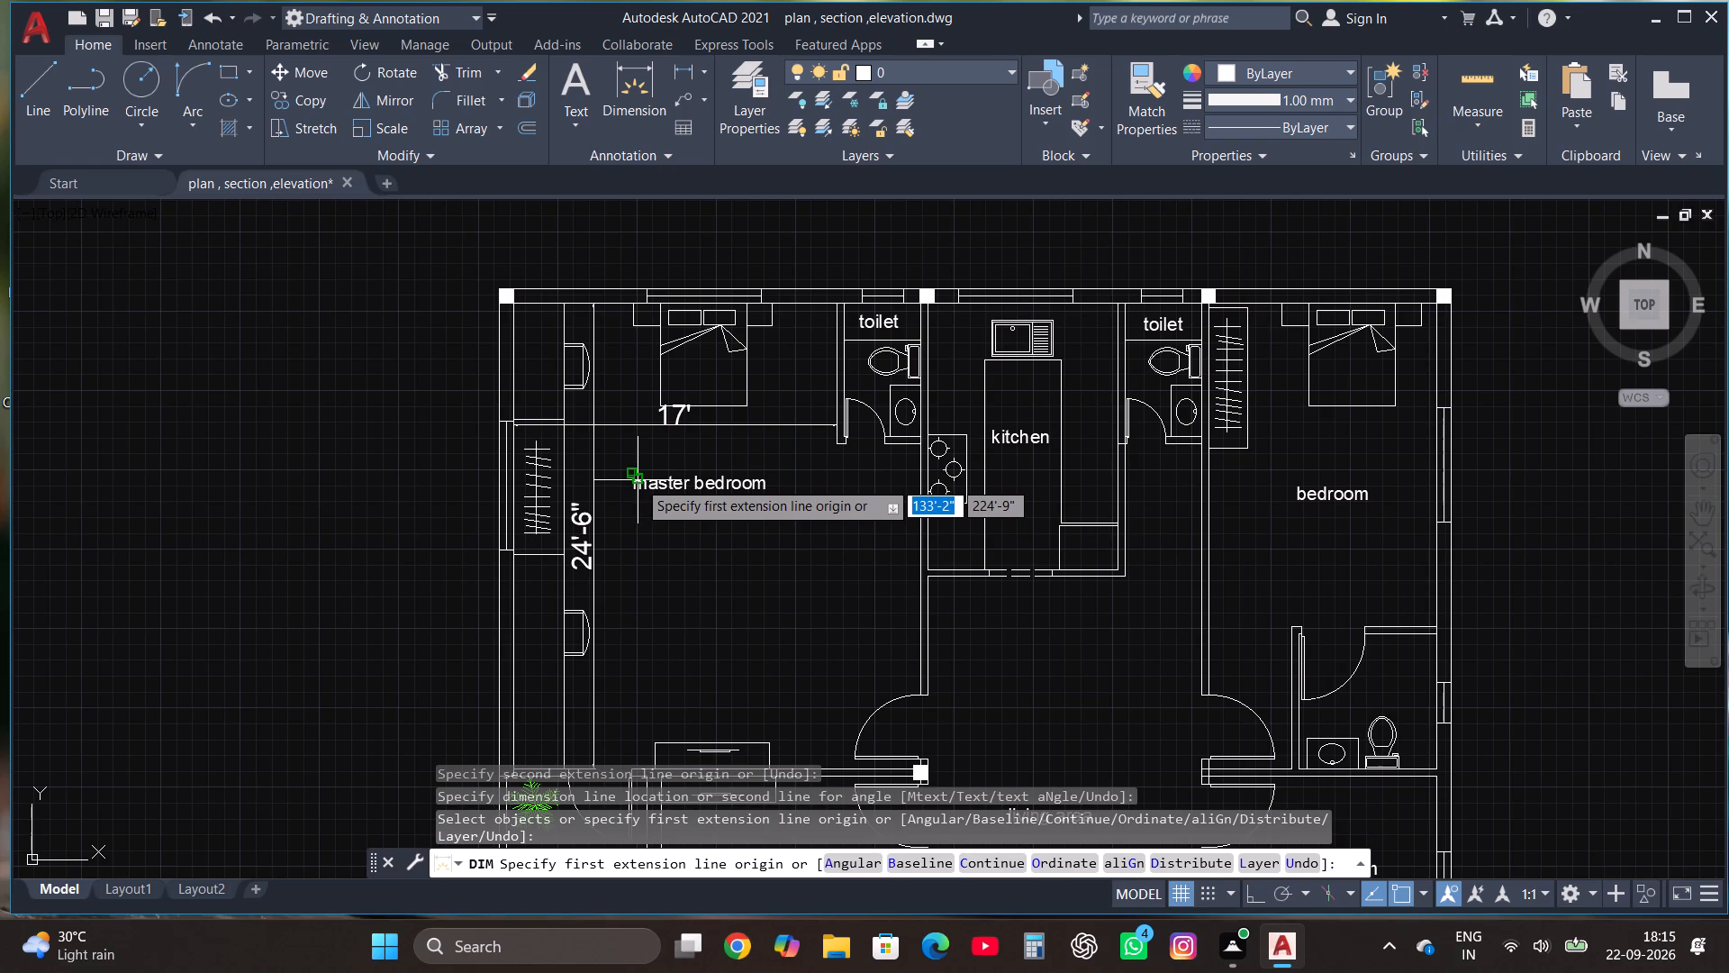
pyautogui.scroll(3, 891, 287)
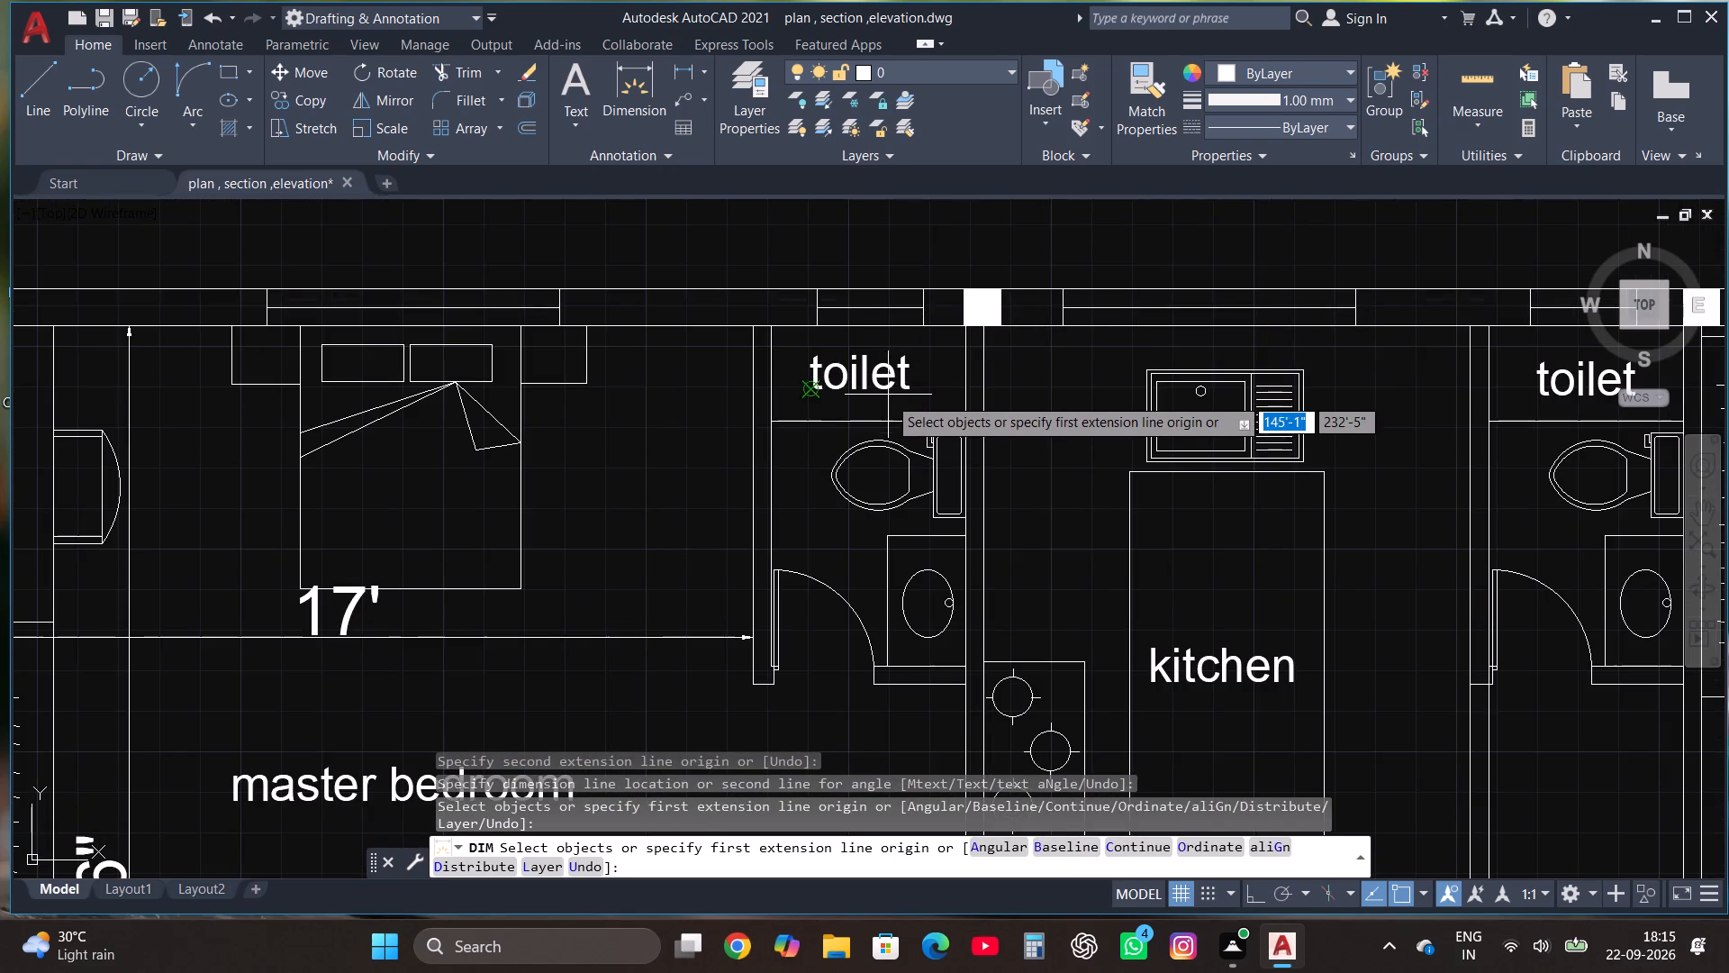
pyautogui.scroll(1, 888, 396)
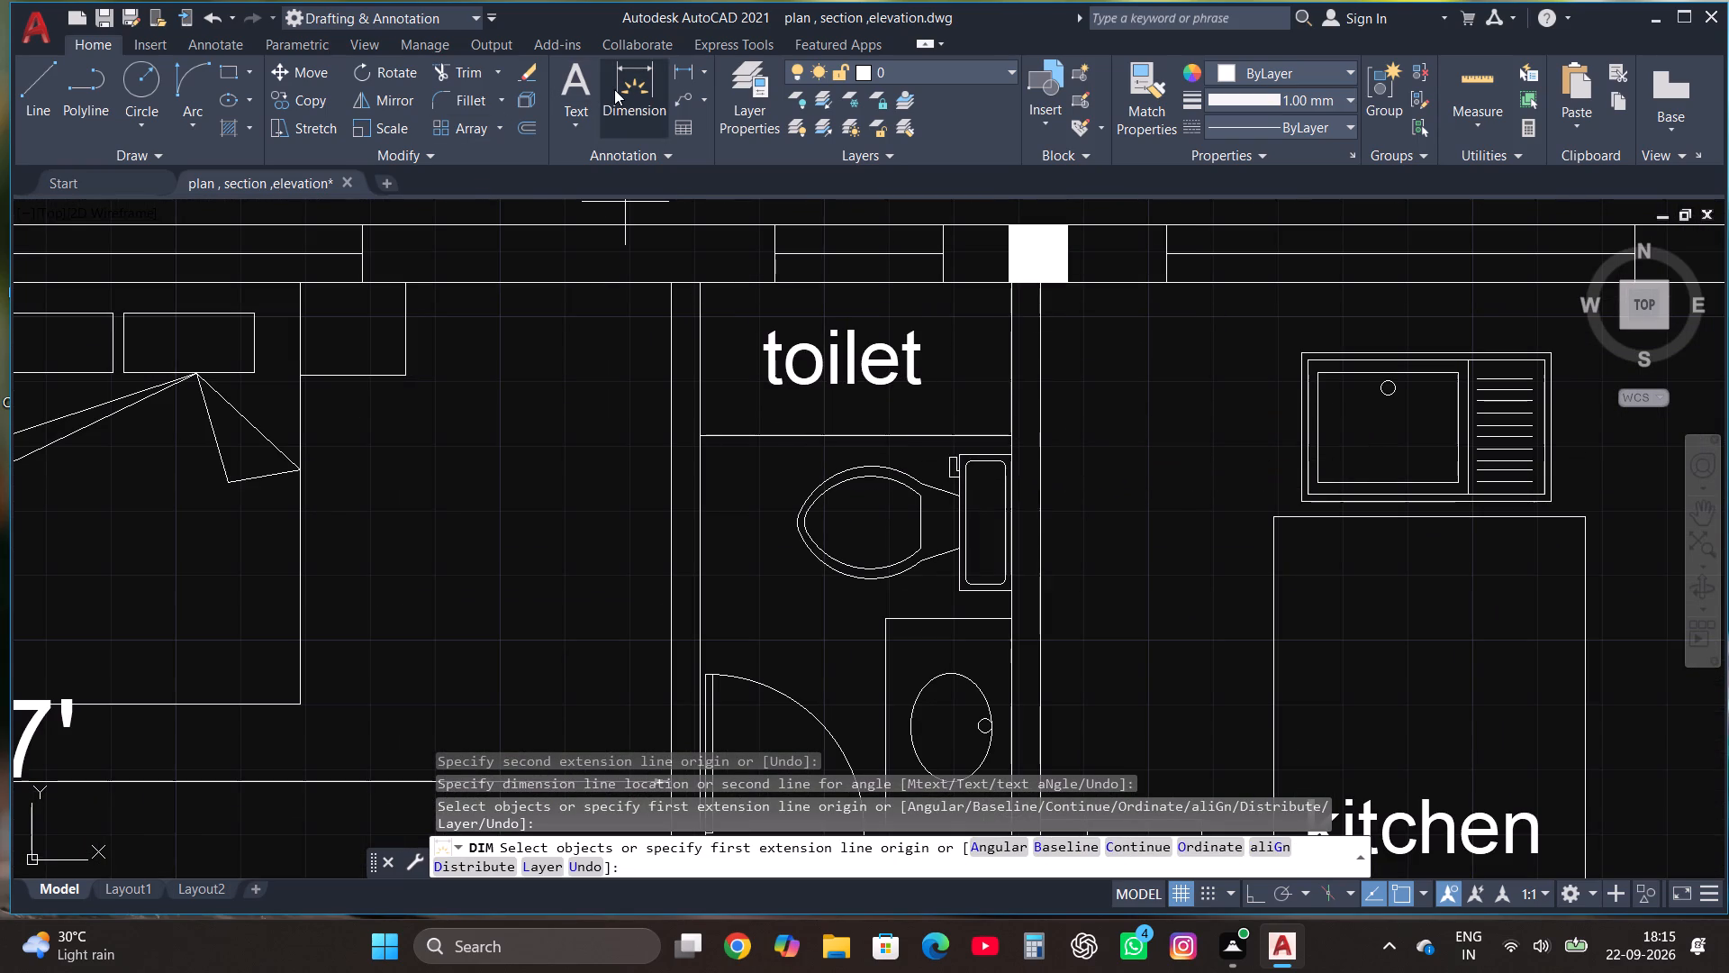
pyautogui.click(614, 89)
pyautogui.click(701, 284)
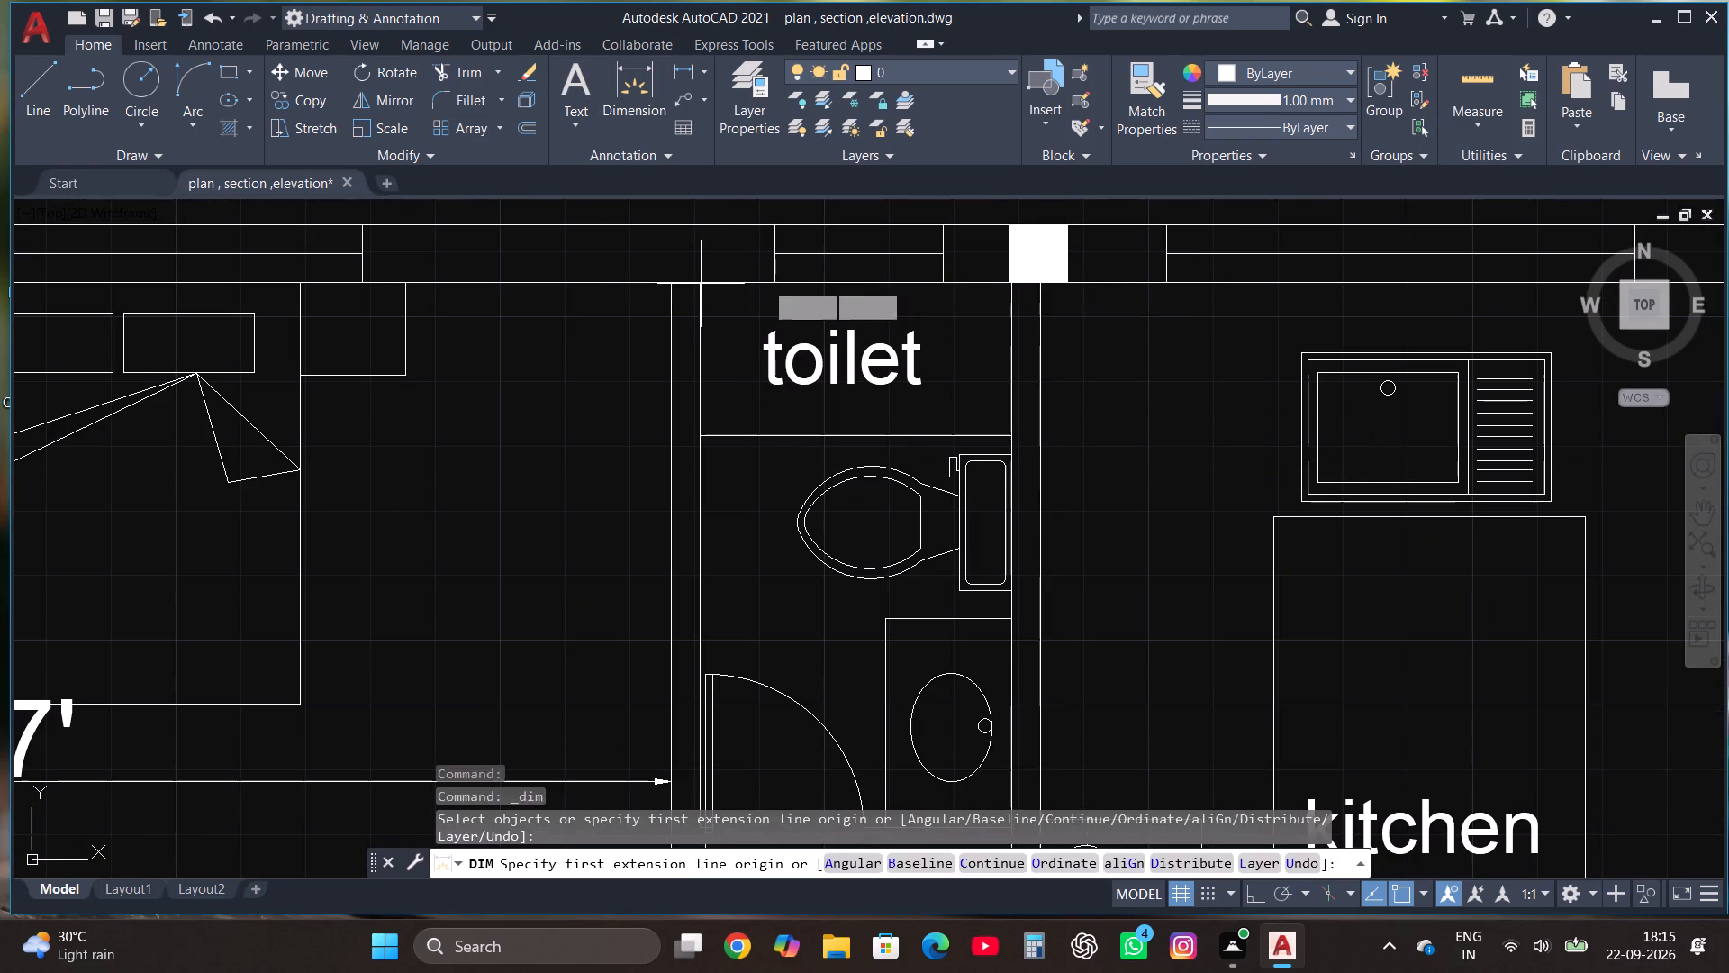
pyautogui.click(1012, 284)
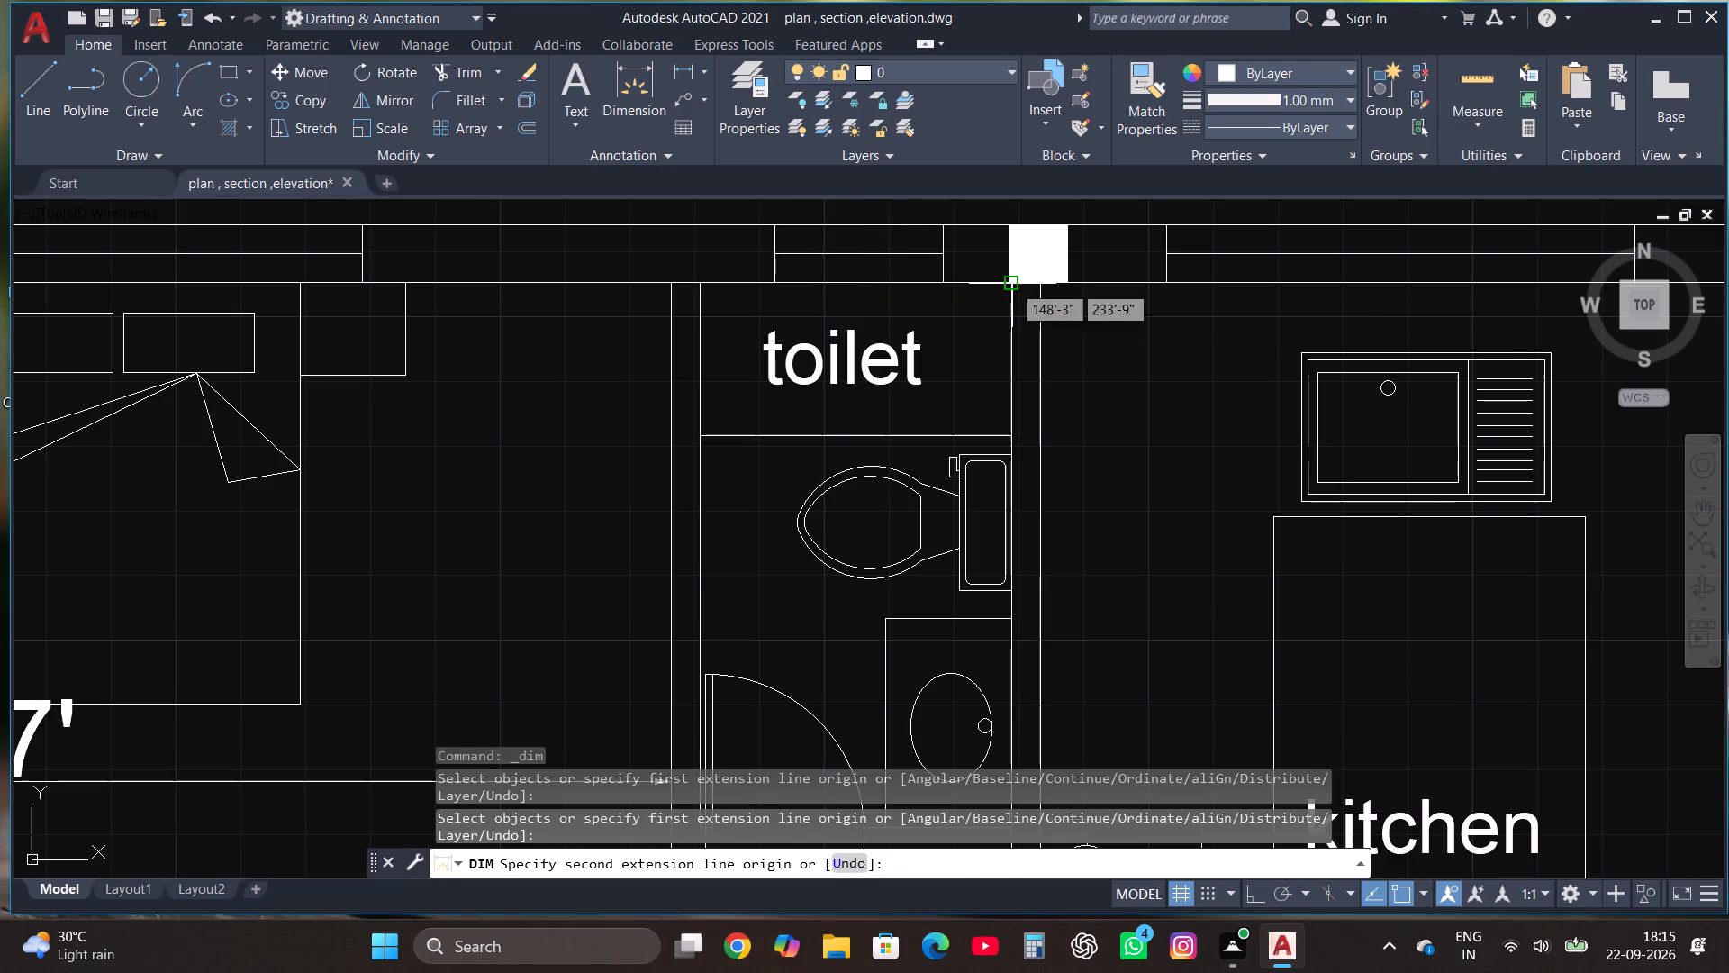
pyautogui.click(1004, 327)
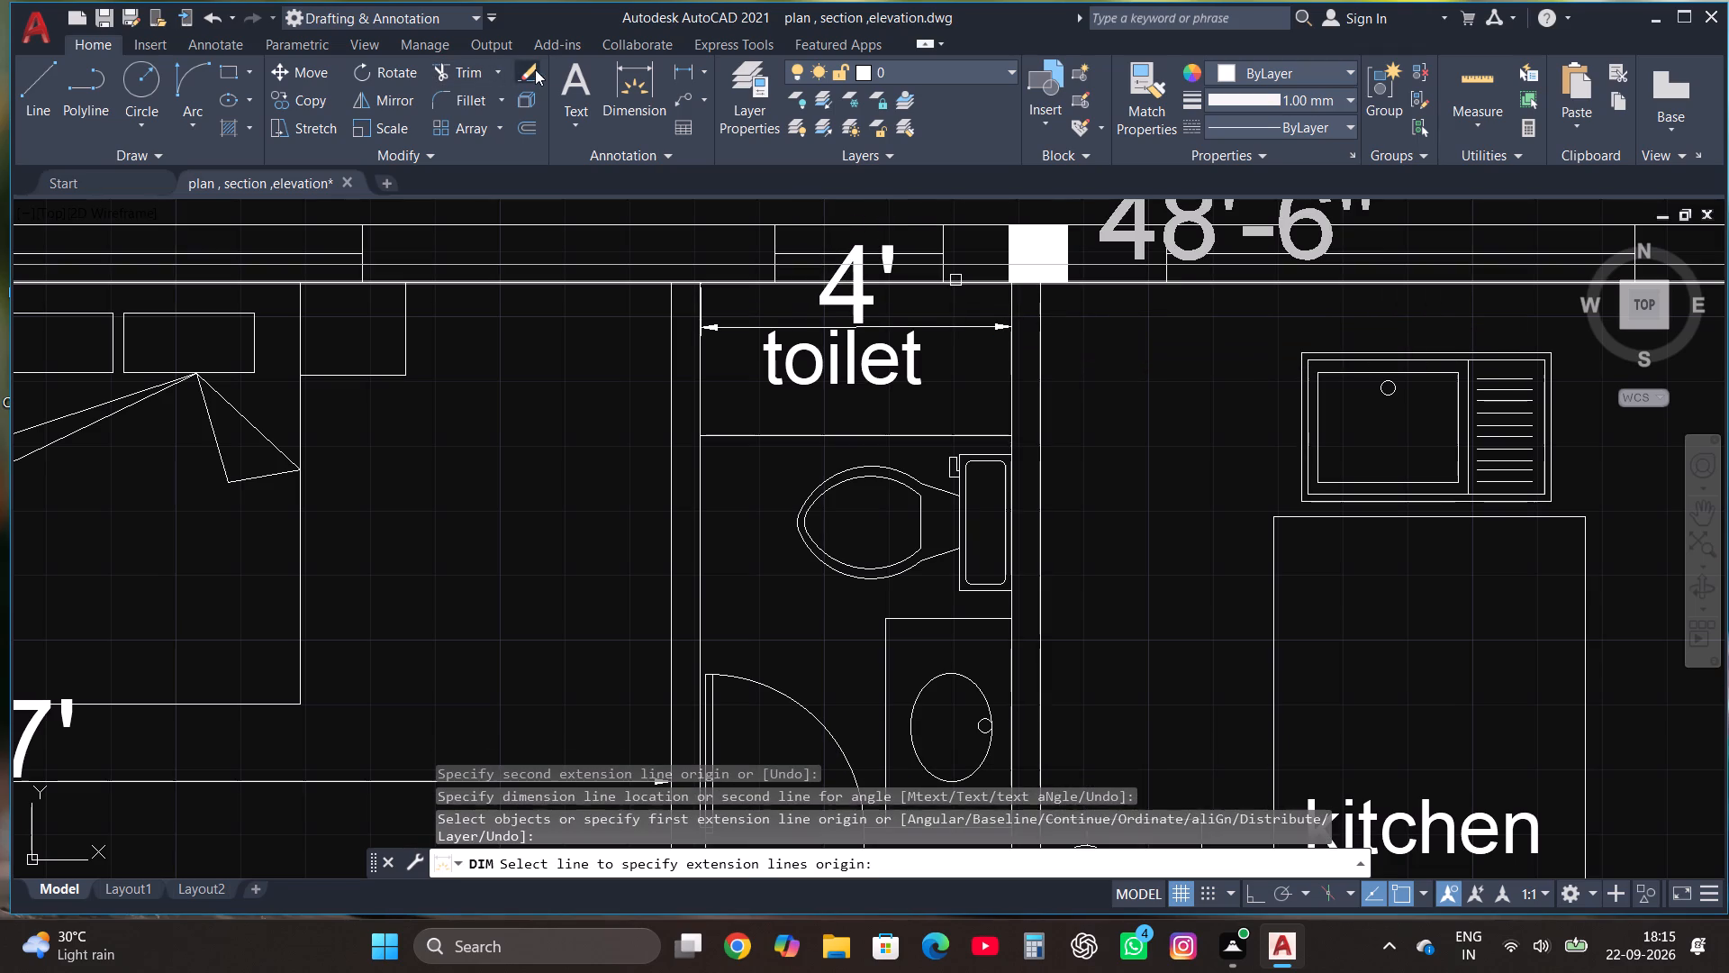
# Dimension the same toilet's inner north-south length between its south and north walls, placing the dimension line near its west wall.
pyautogui.click(647, 93)
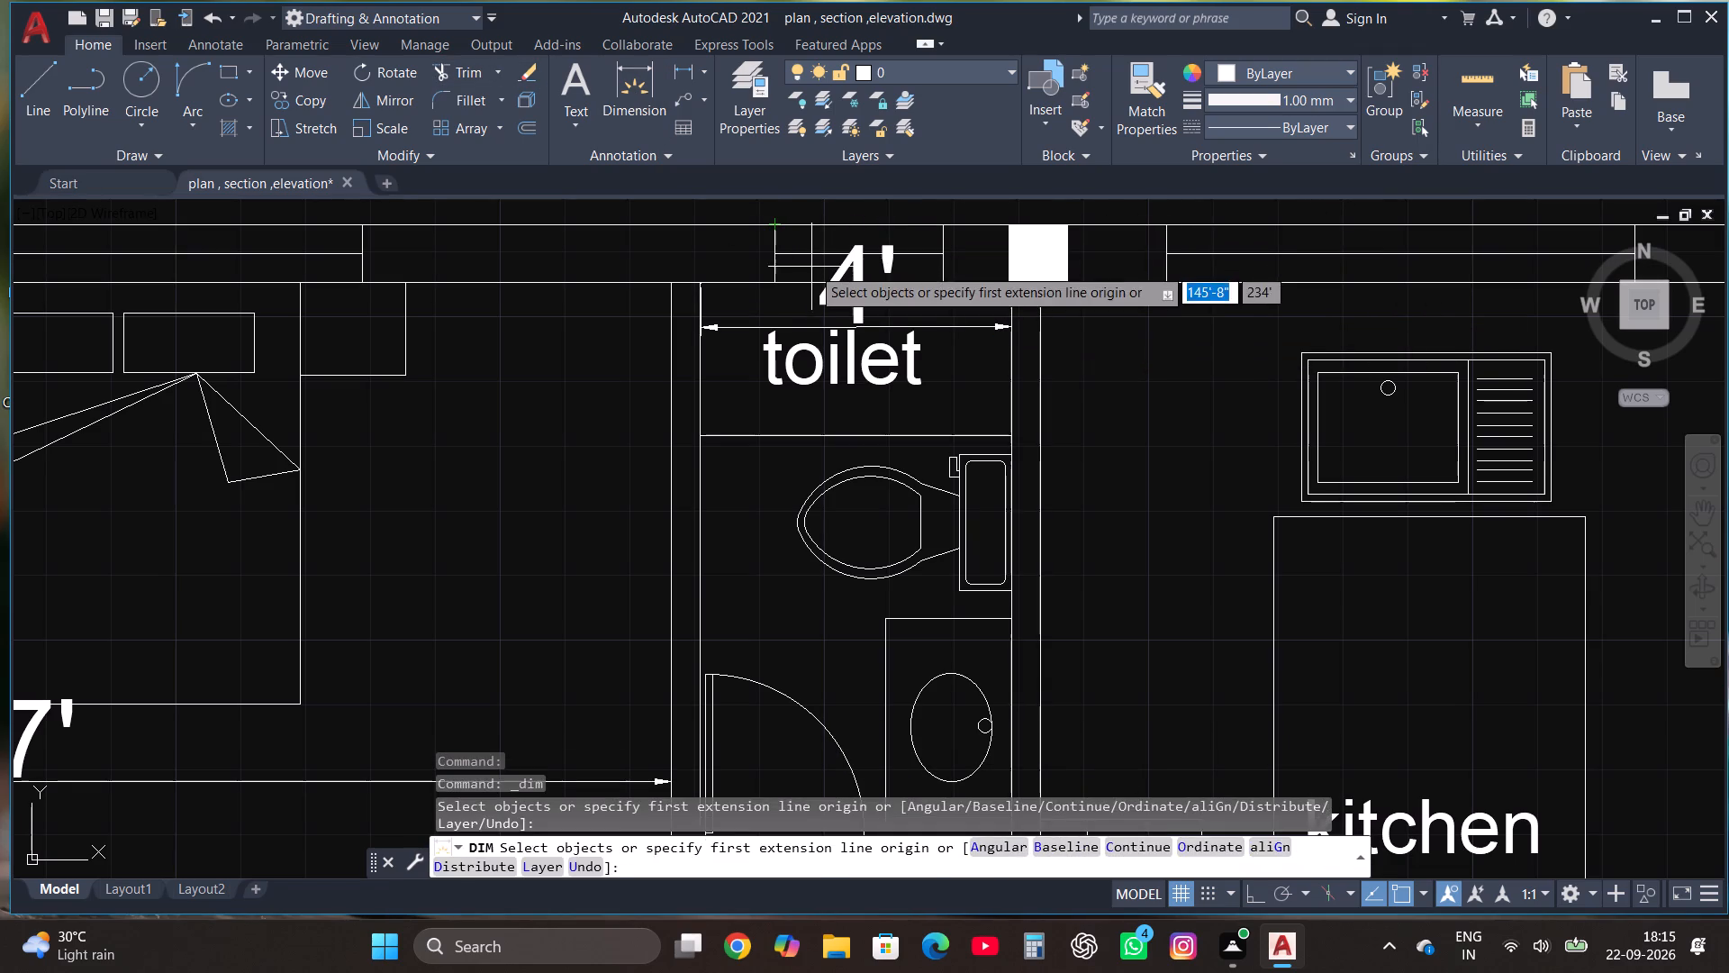
pyautogui.scroll(-1, 815, 325)
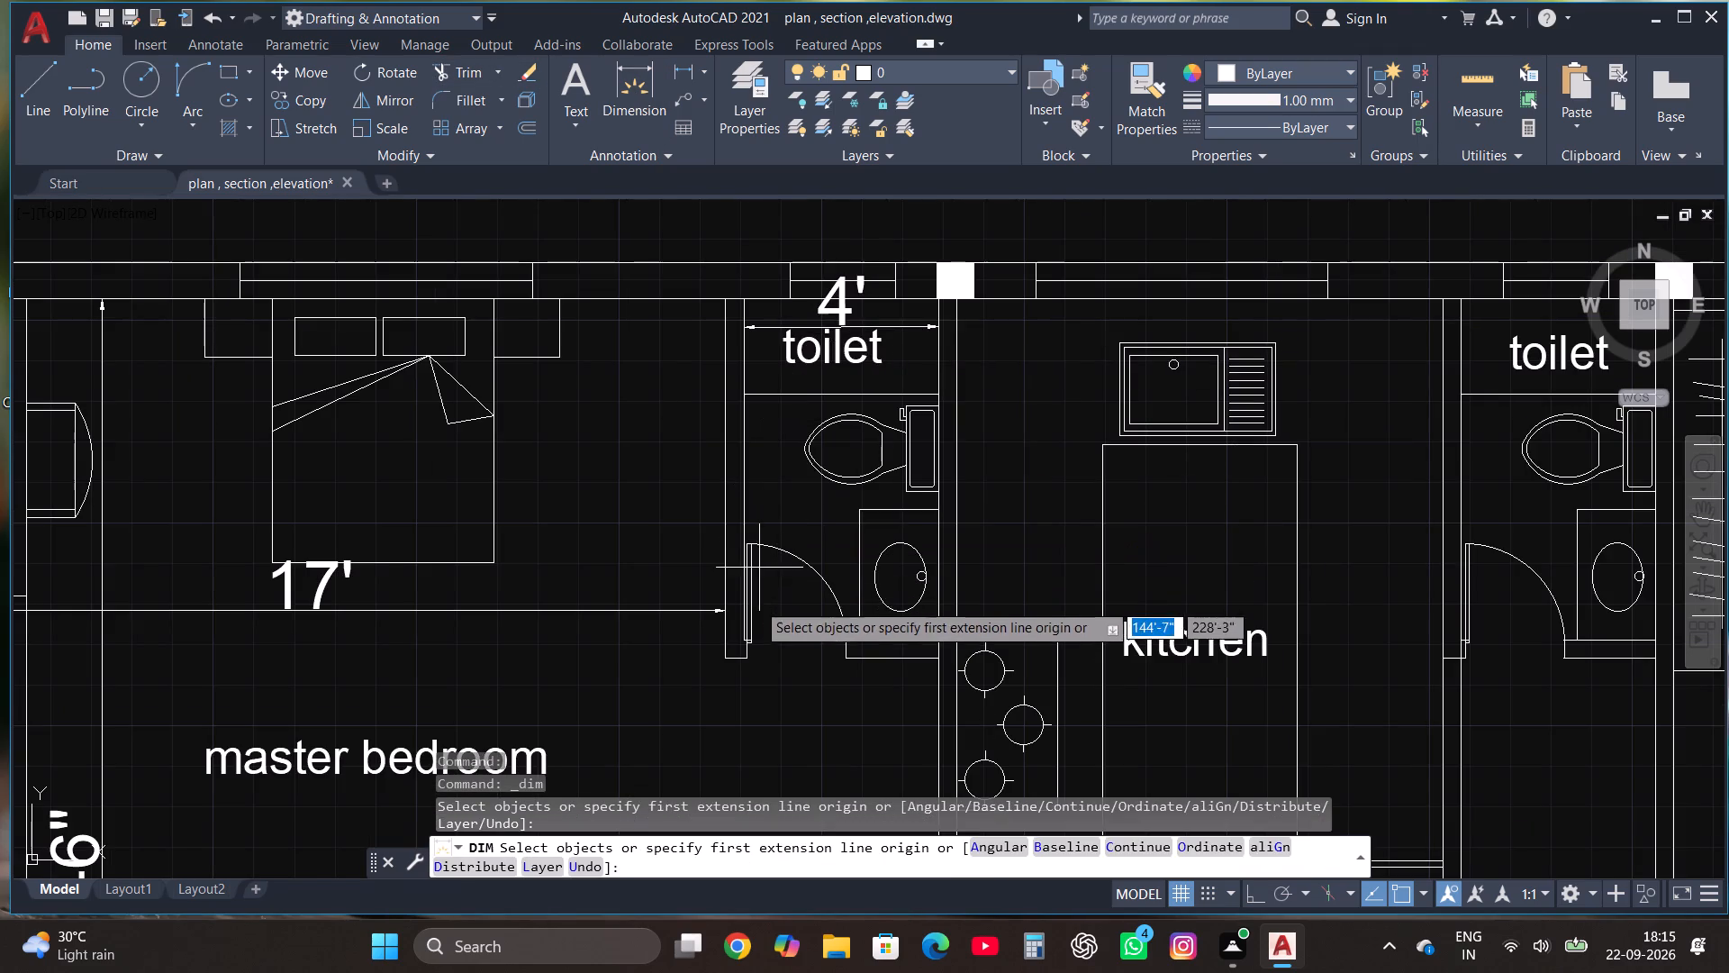
pyautogui.scroll(2, 752, 647)
pyautogui.scroll(-1, 1122, 614)
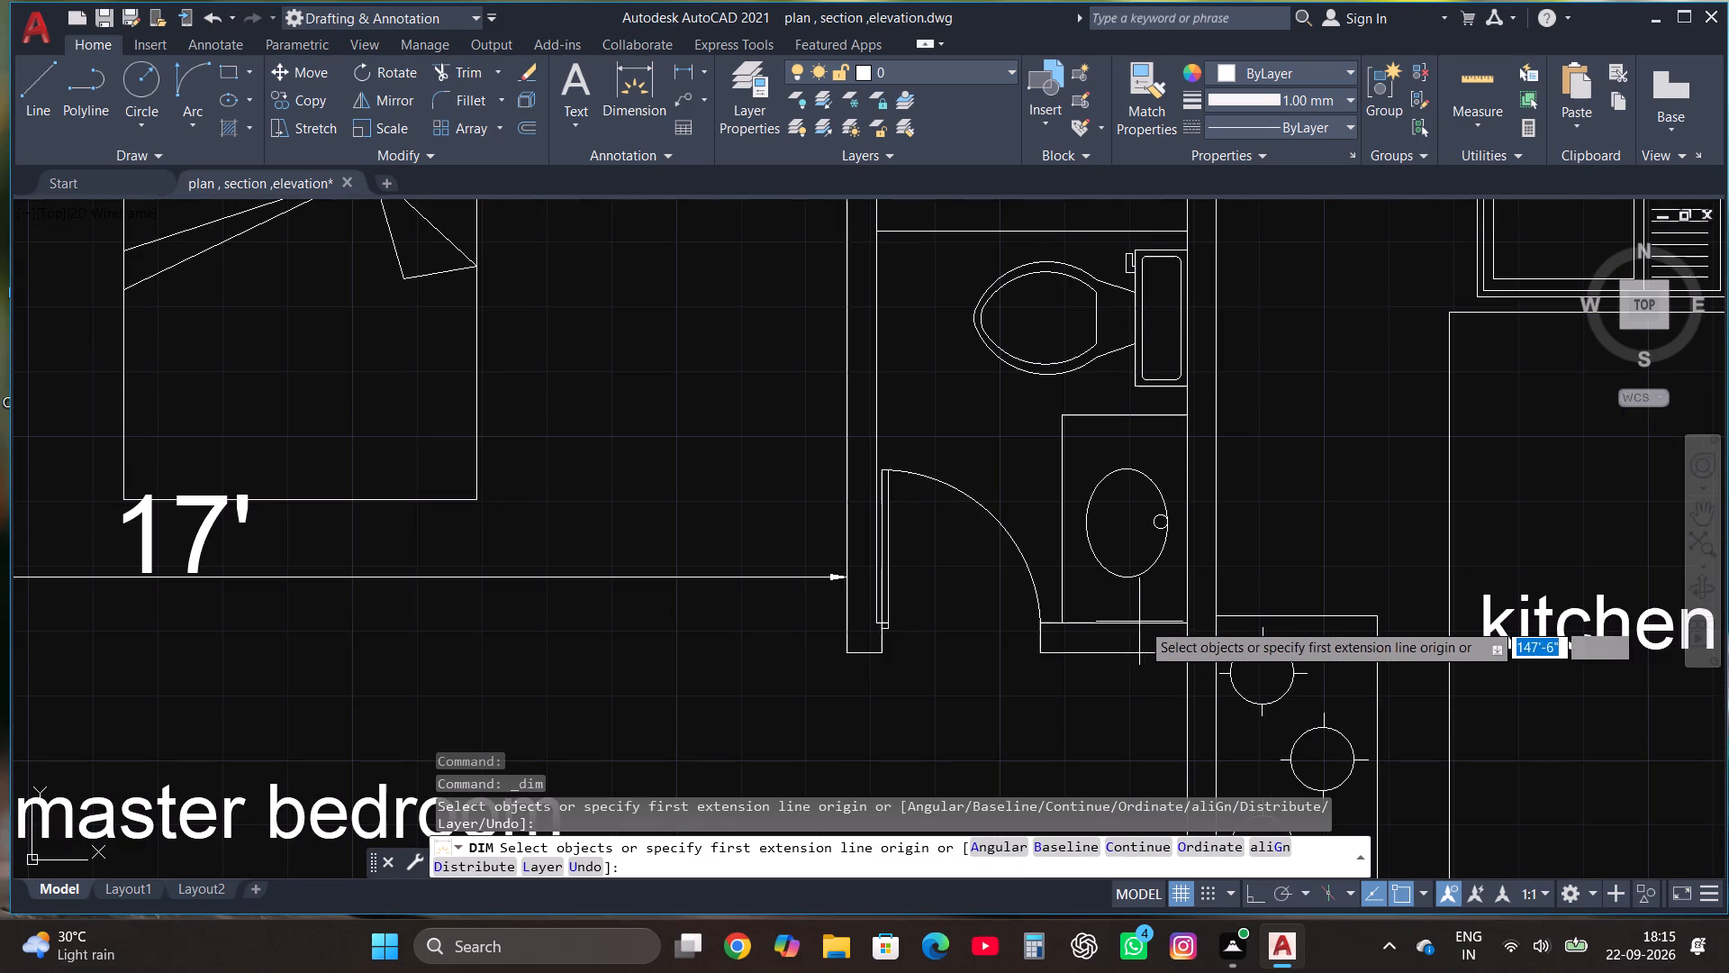
pyautogui.click(1181, 621)
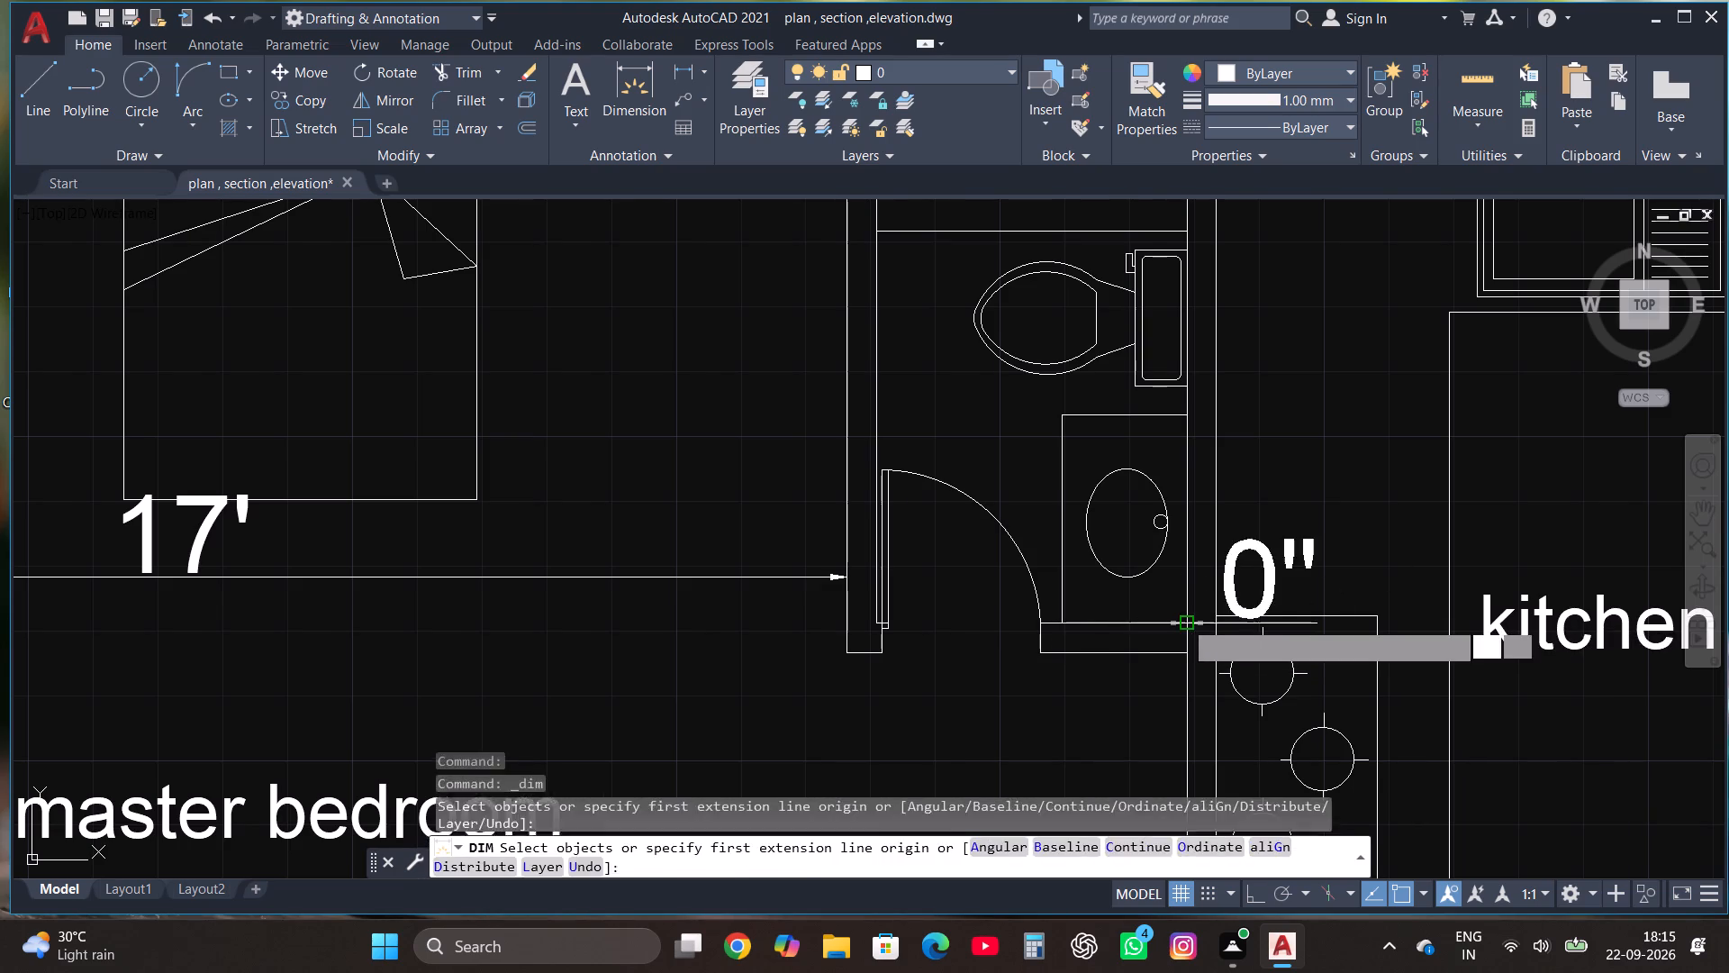
pyautogui.scroll(-3, 1184, 621)
pyautogui.scroll(3, 1190, 517)
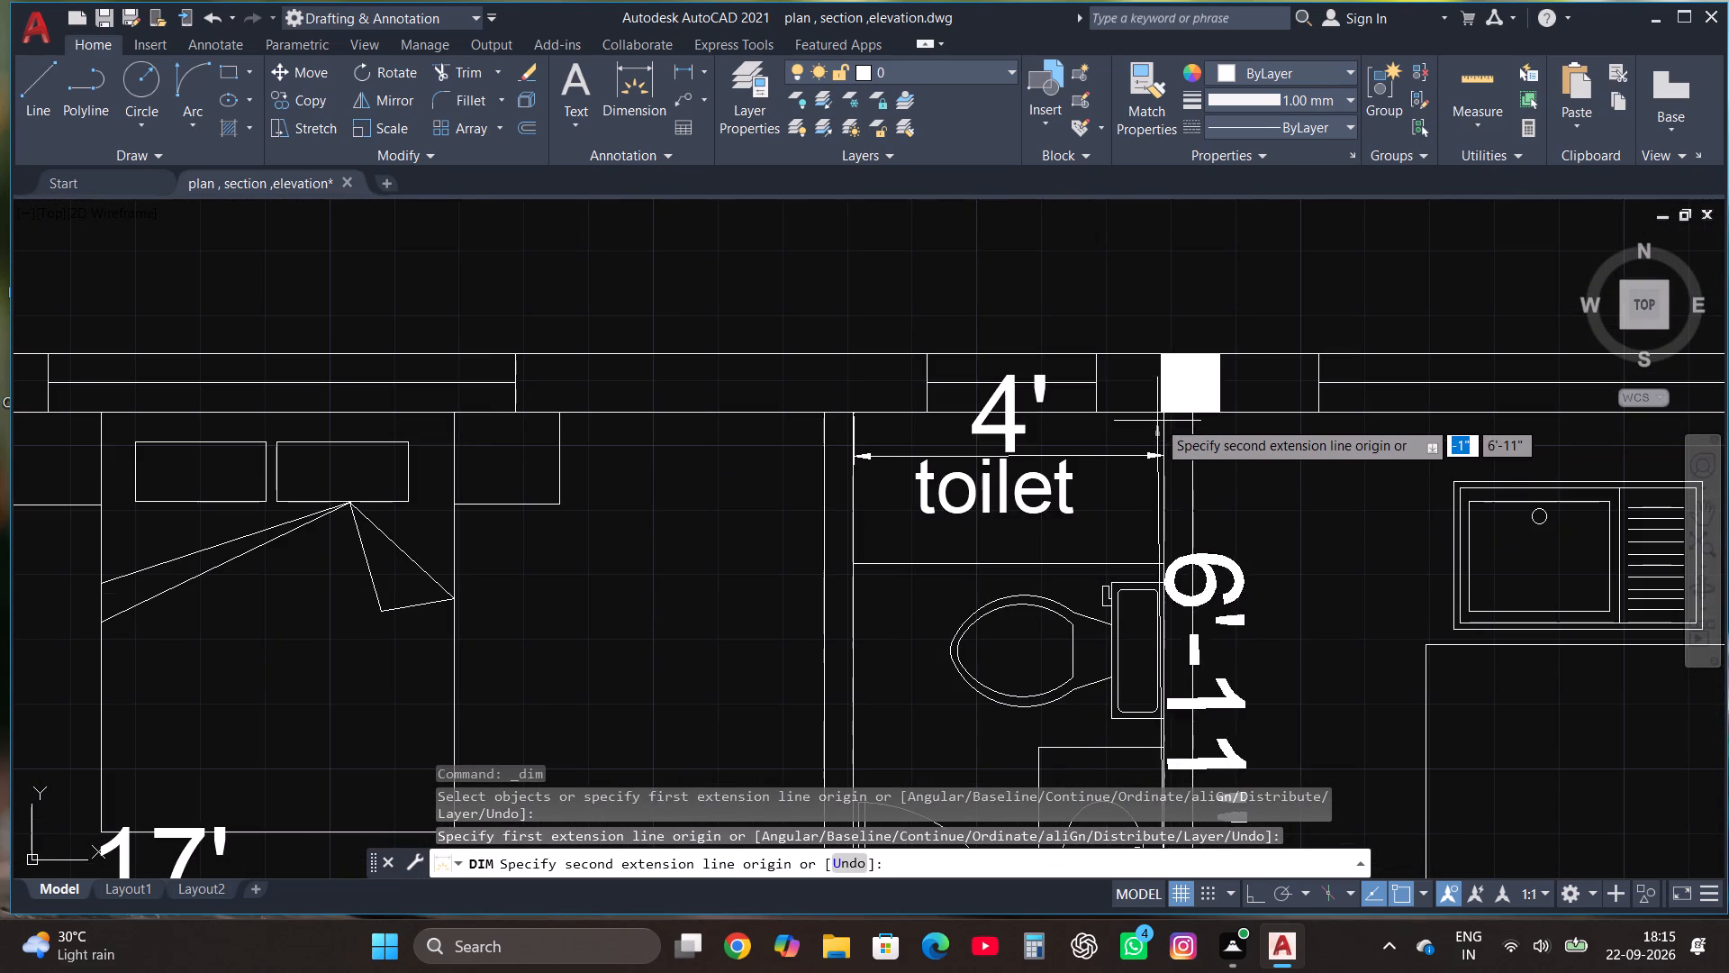
pyautogui.click(1165, 411)
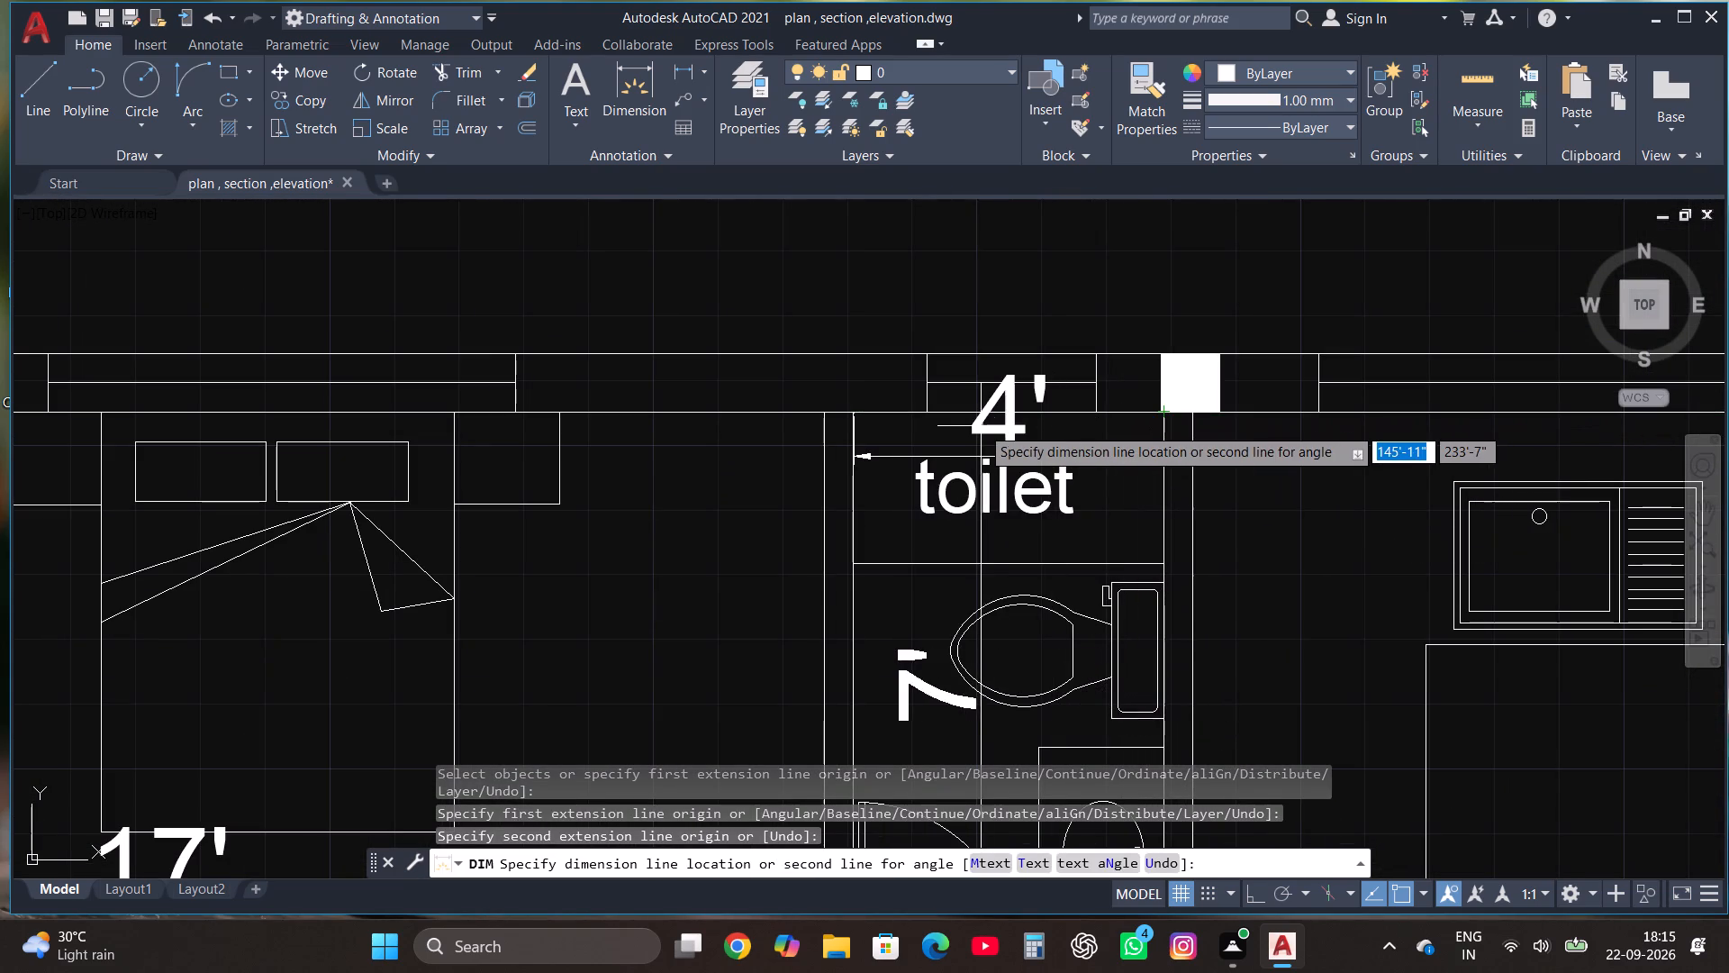
pyautogui.click(917, 428)
# Dimension the kitchen's inner width along the north wall, placing the dimension line just inside the room at the top edge of the sink.
pyautogui.scroll(-1, 721, 361)
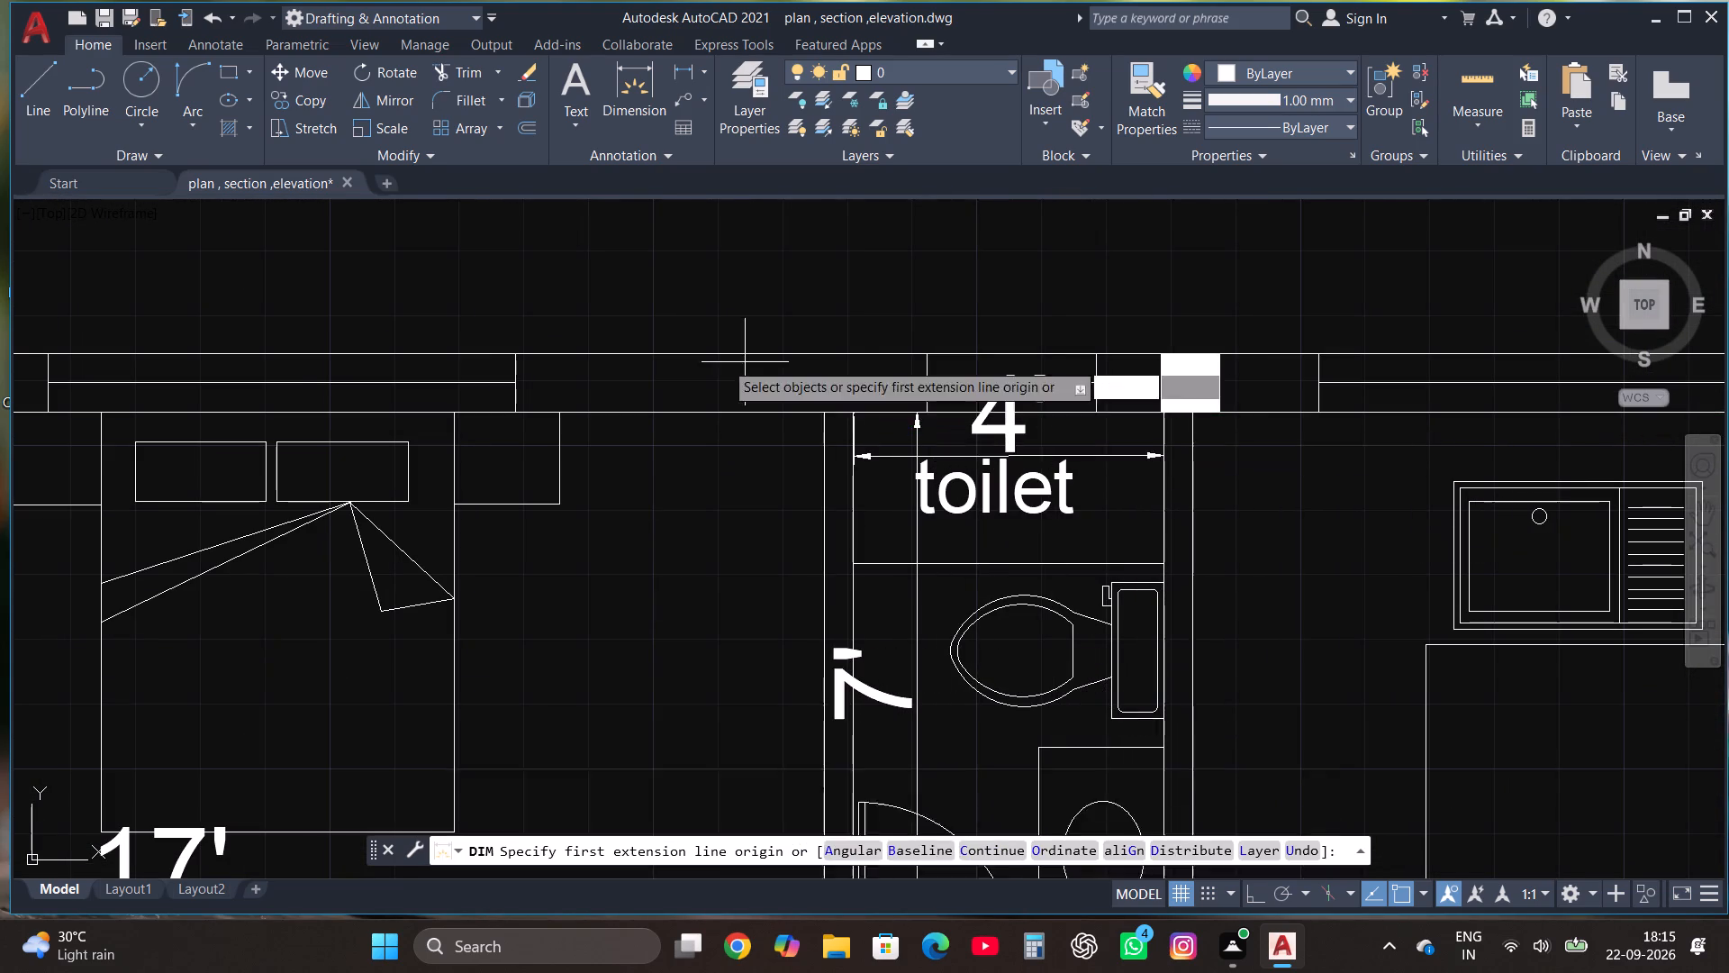
pyautogui.scroll(-2, 721, 363)
pyautogui.click(632, 73)
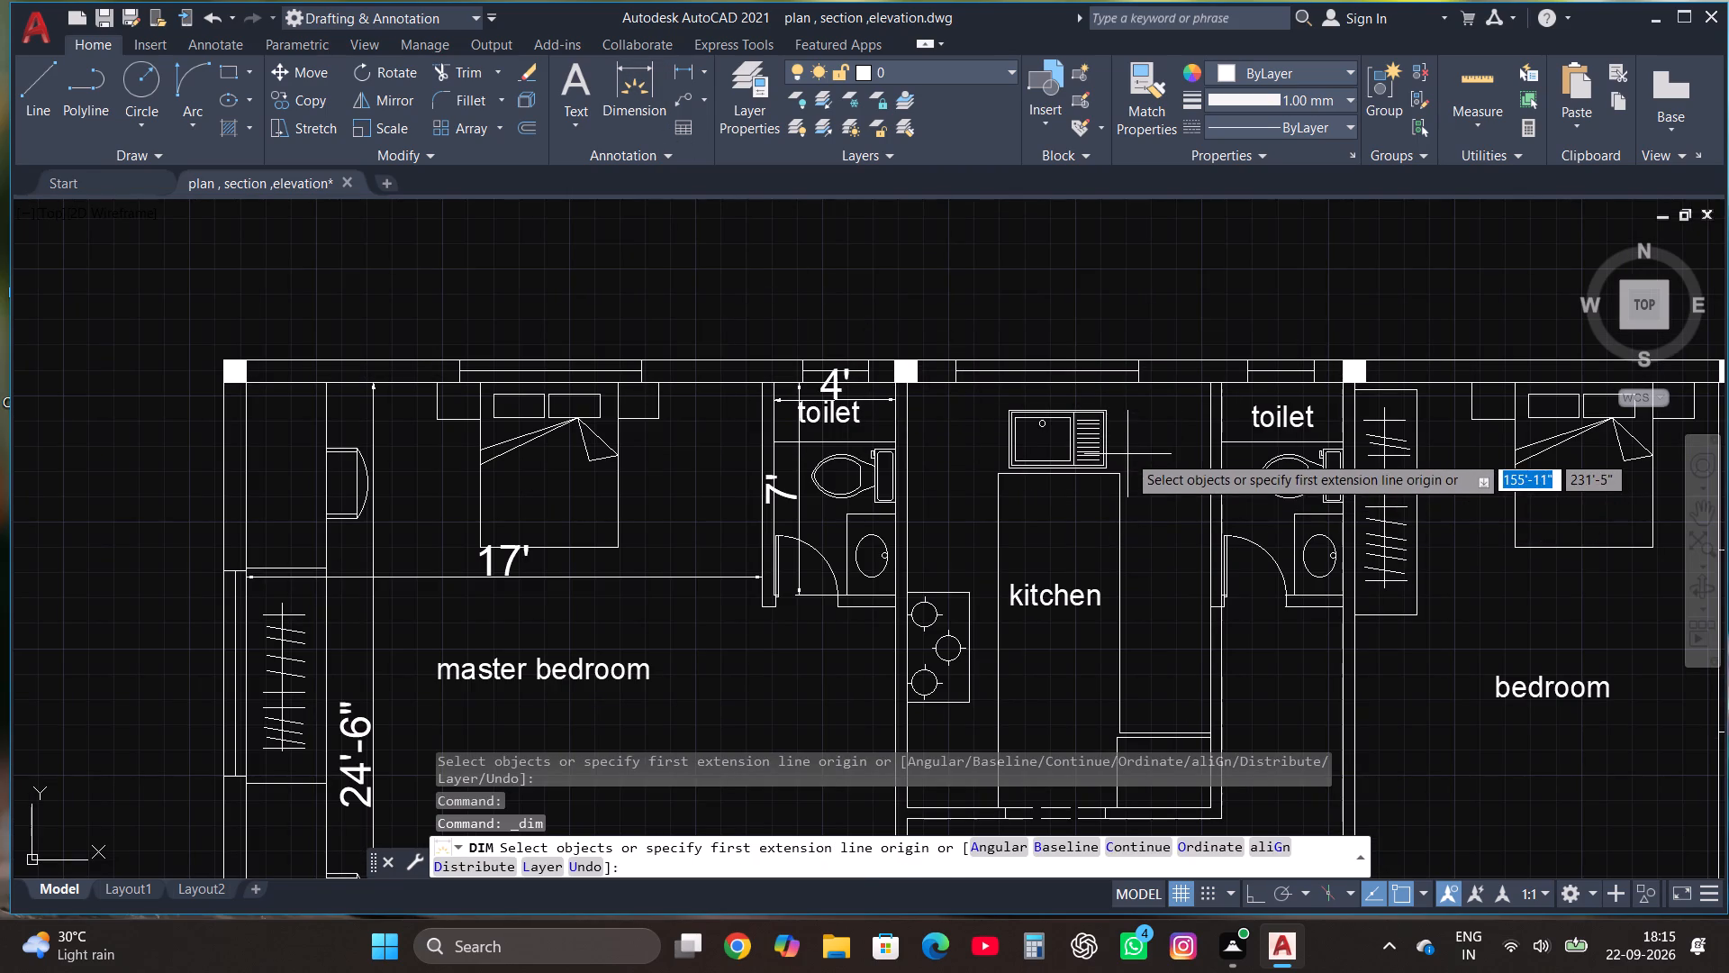
pyautogui.scroll(1, 1127, 454)
pyautogui.scroll(1, 797, 314)
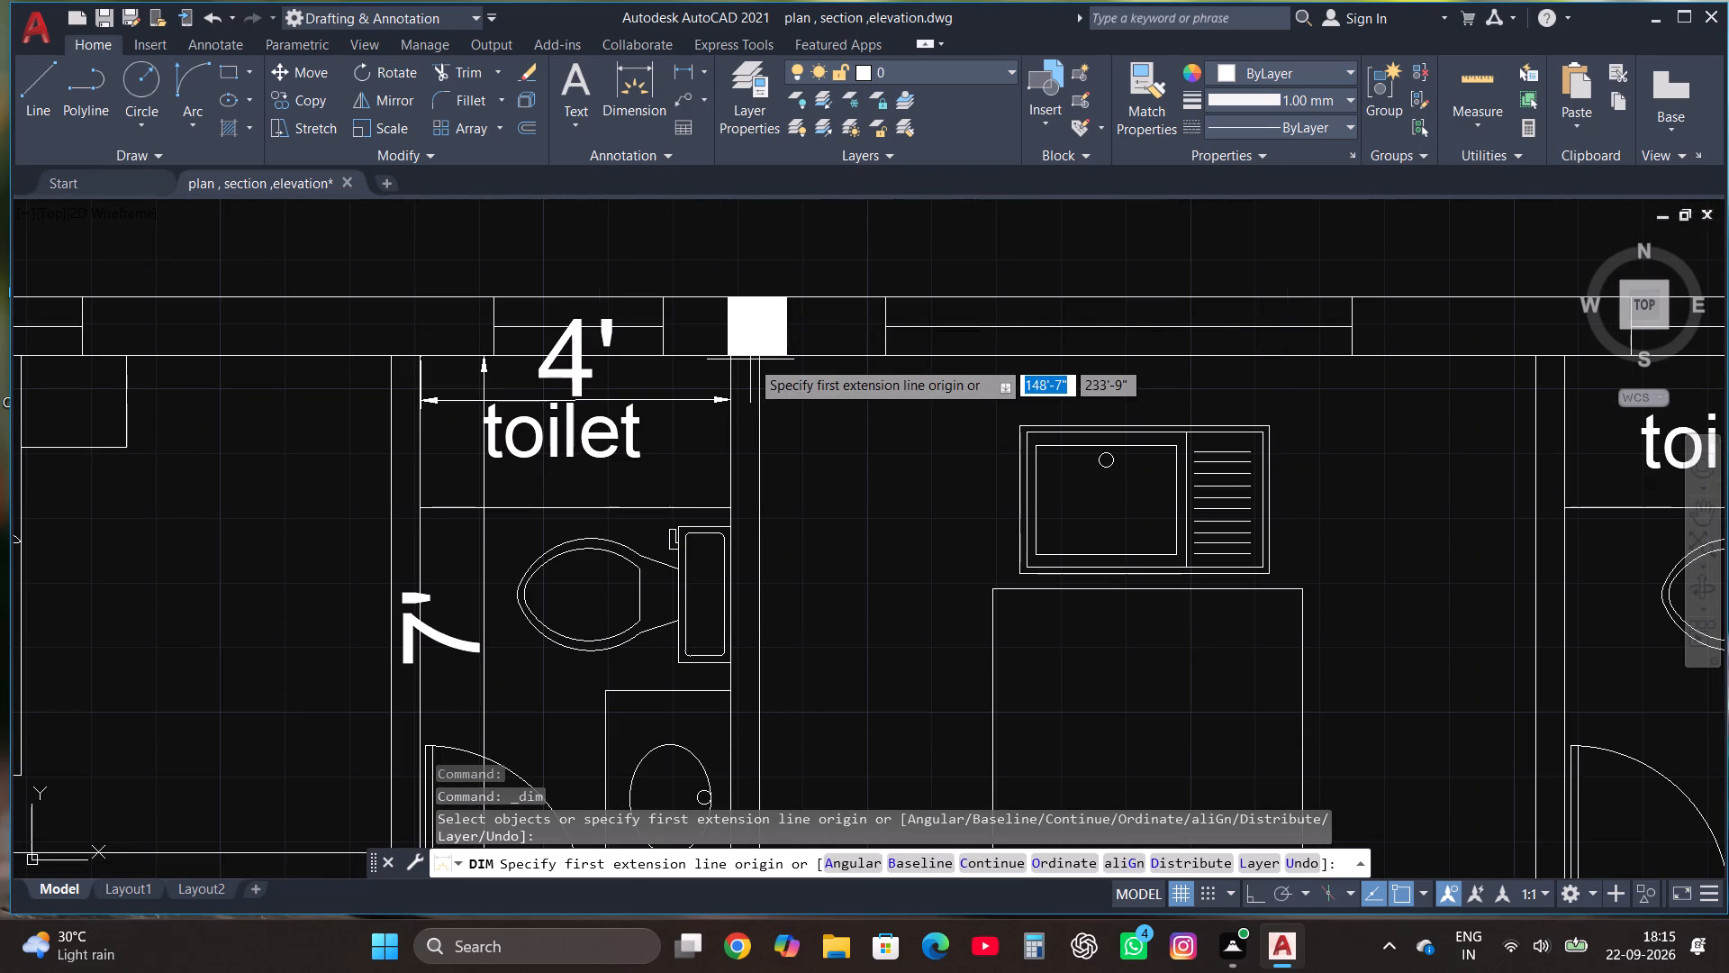
pyautogui.click(759, 356)
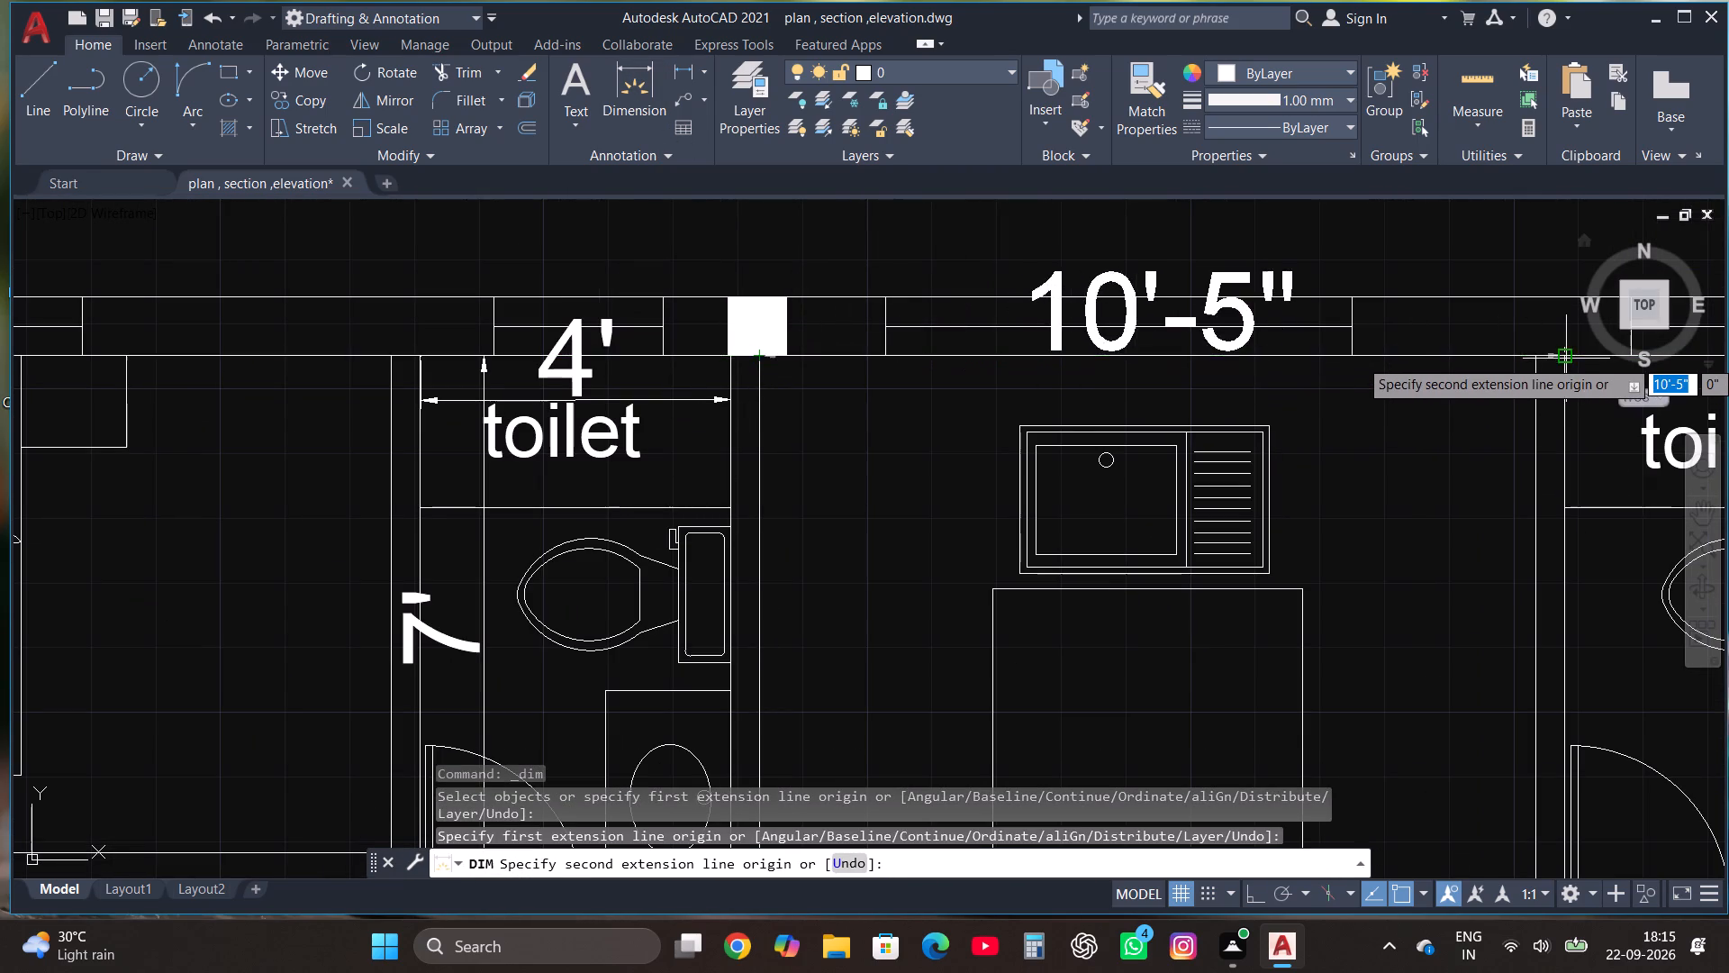
pyautogui.click(1538, 359)
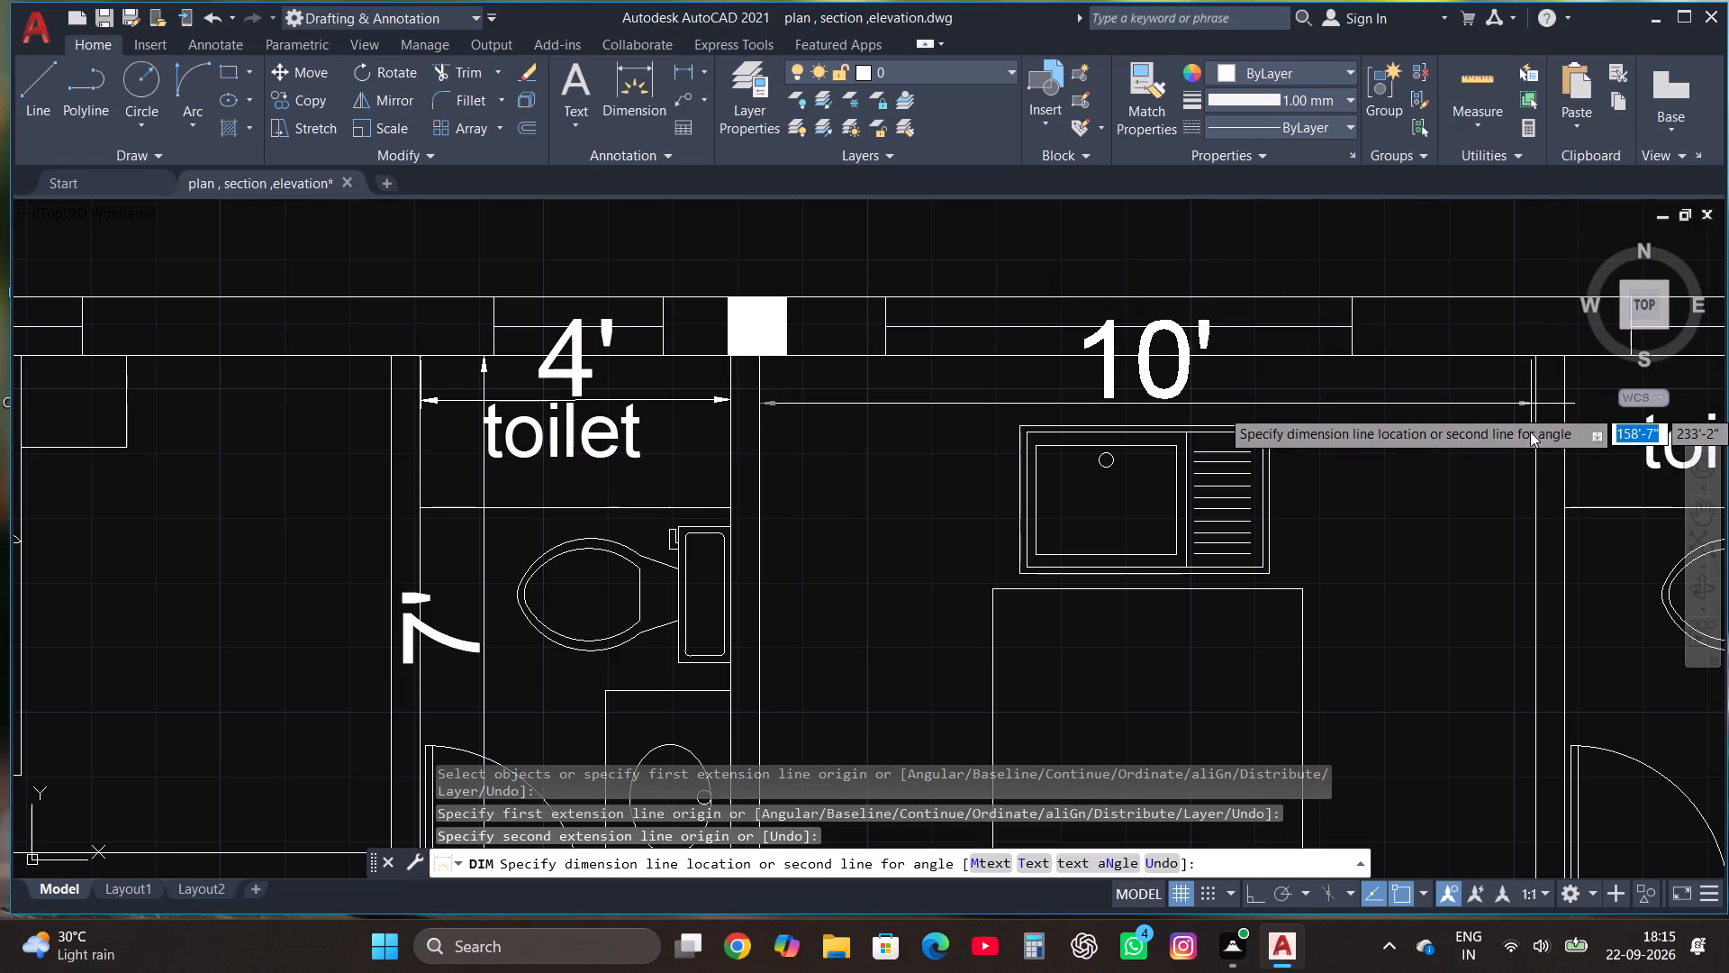
pyautogui.click(1530, 432)
# Dimension the kitchen's inner north-south length along its east wall, placing the dimension line inside the room between the counter and that wall.
pyautogui.click(618, 90)
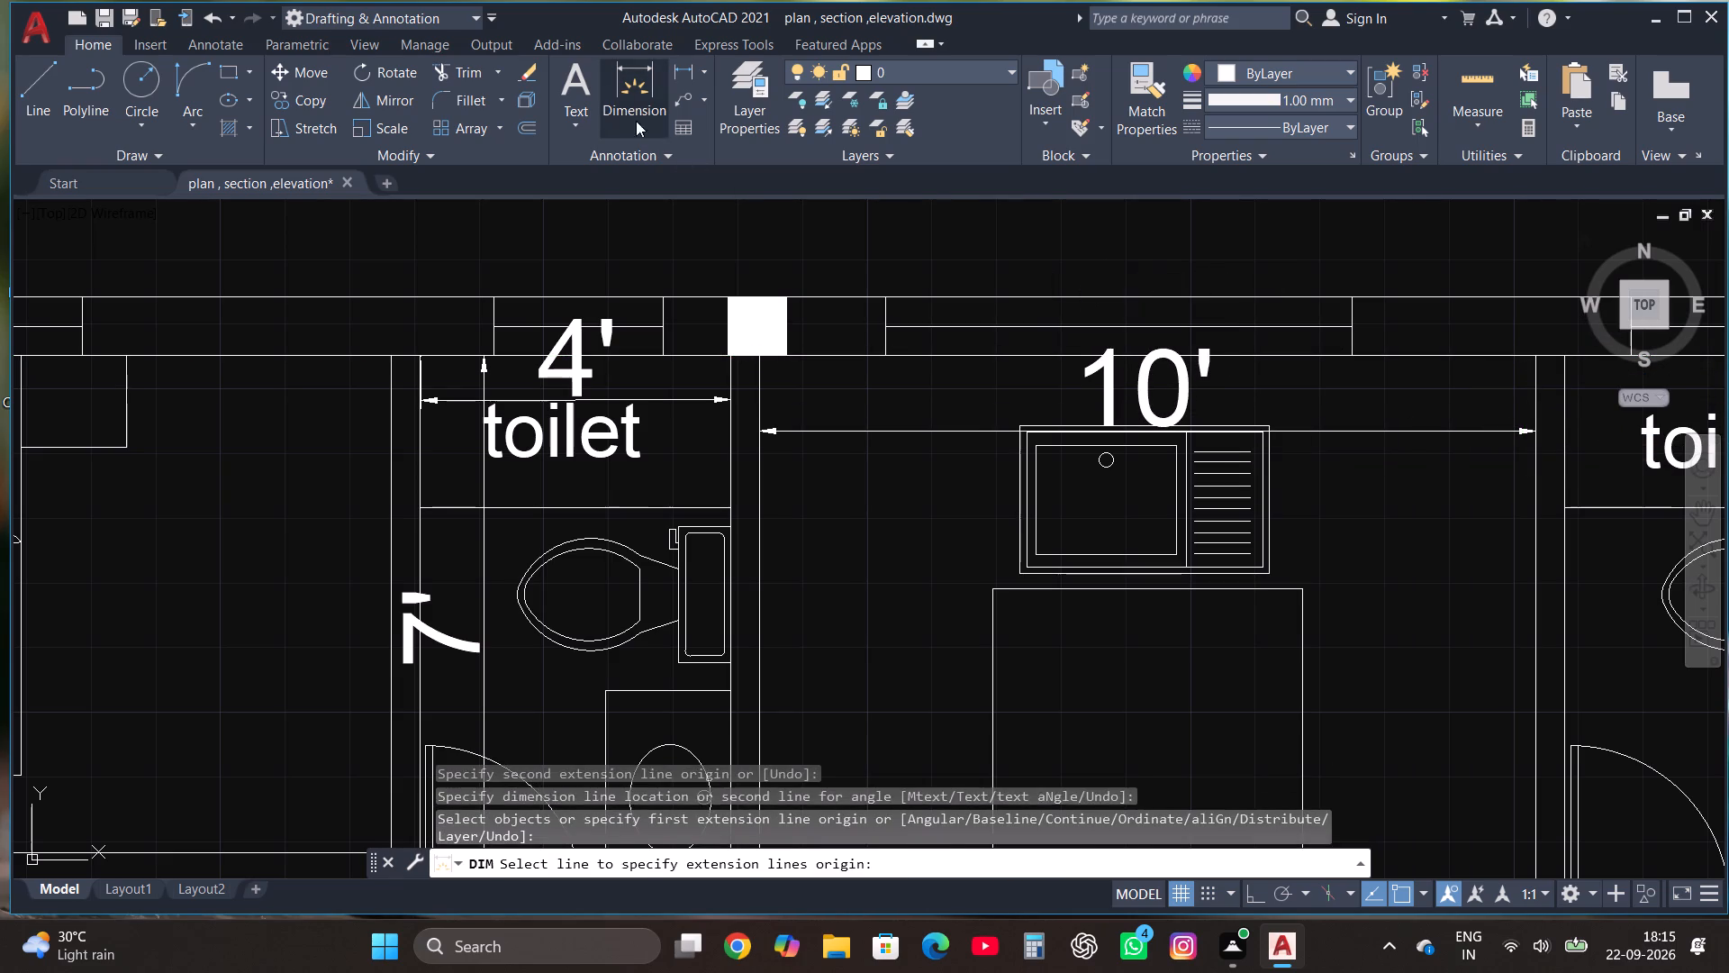
pyautogui.scroll(-2, 813, 255)
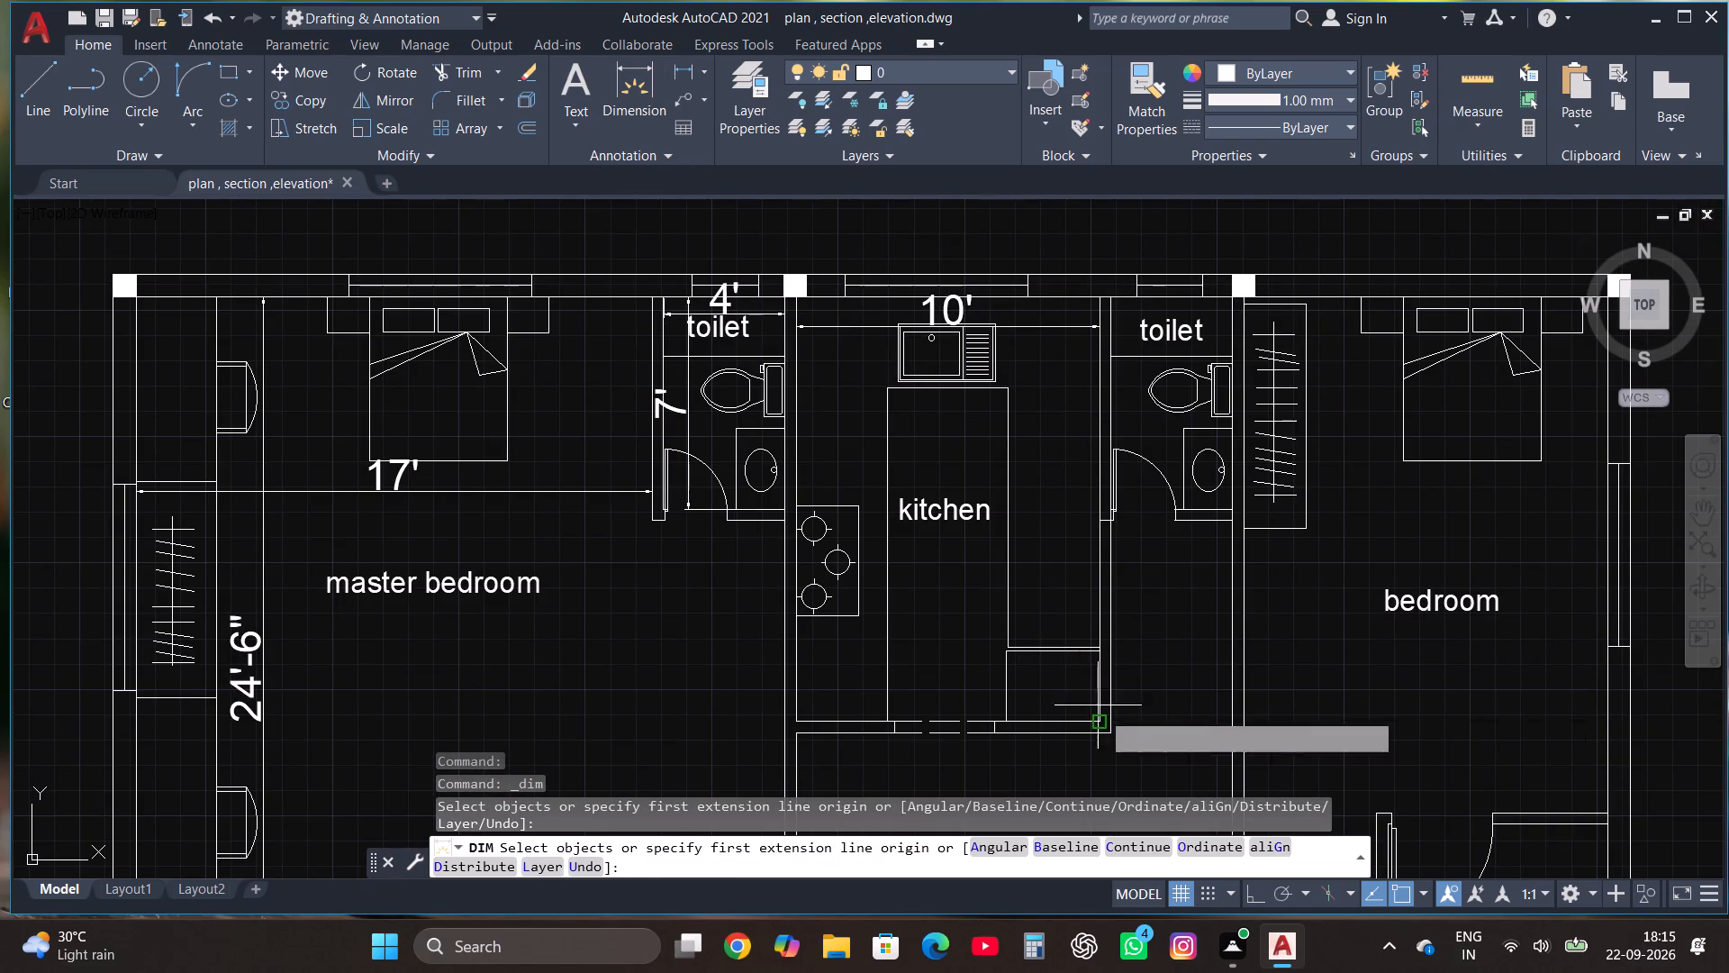
pyautogui.scroll(1, 1104, 719)
pyautogui.click(1096, 724)
pyautogui.scroll(-2, 1096, 726)
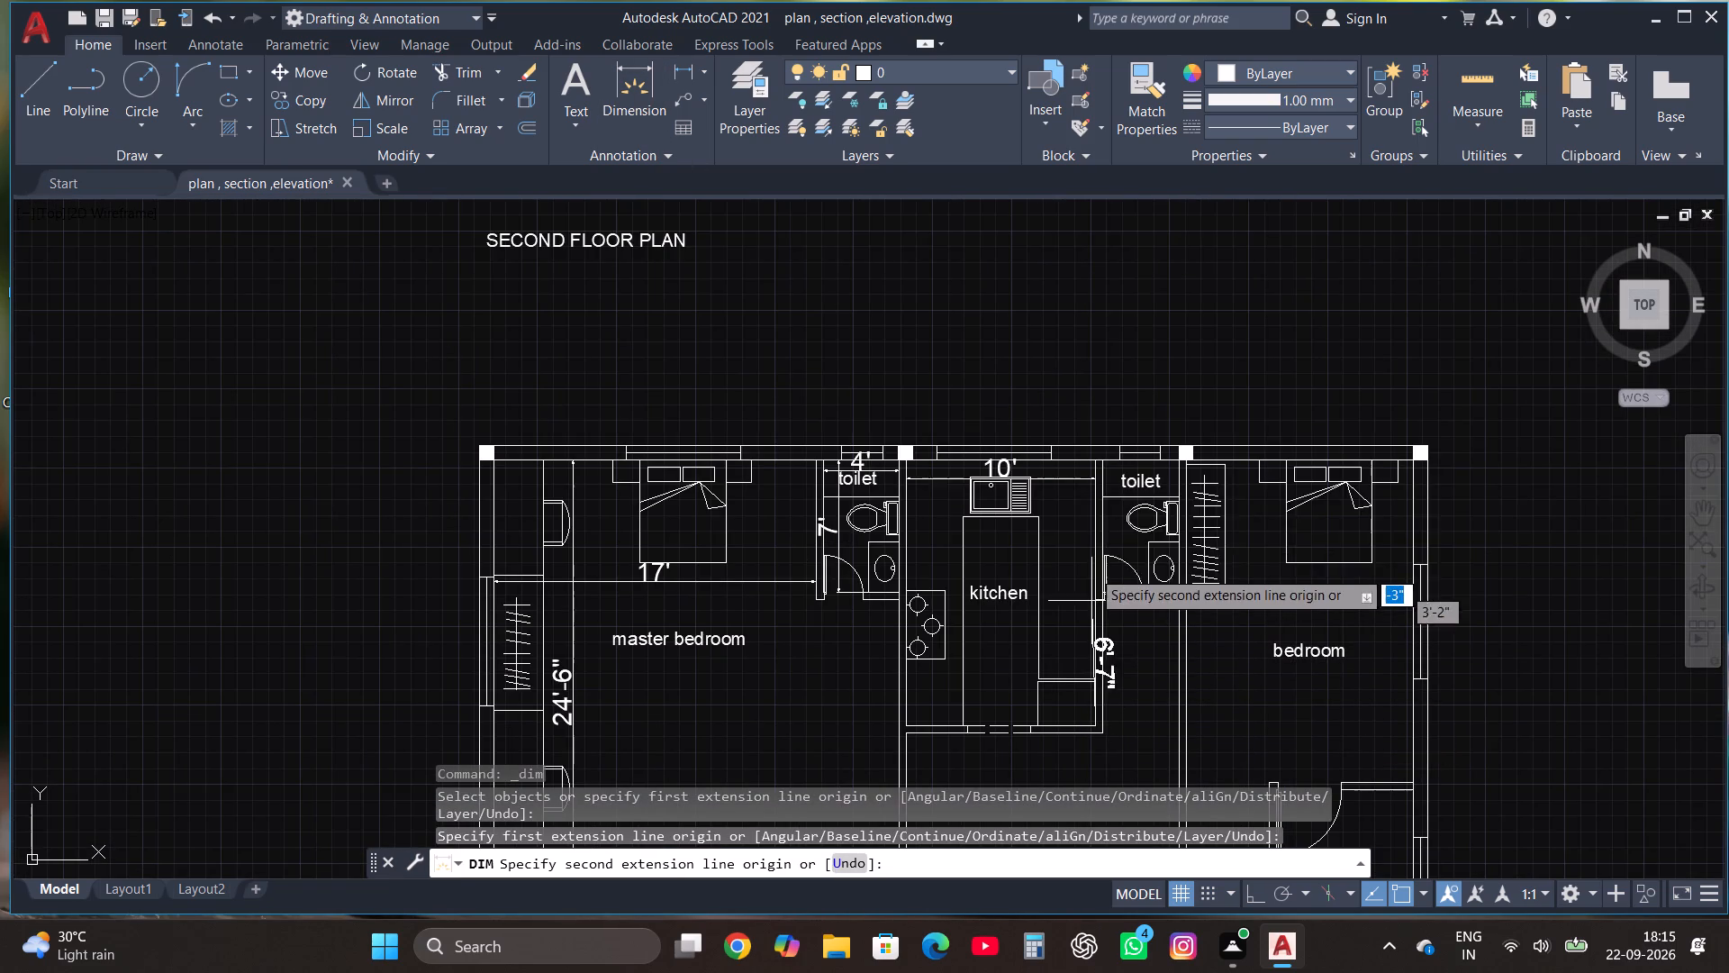
pyautogui.scroll(2, 1089, 466)
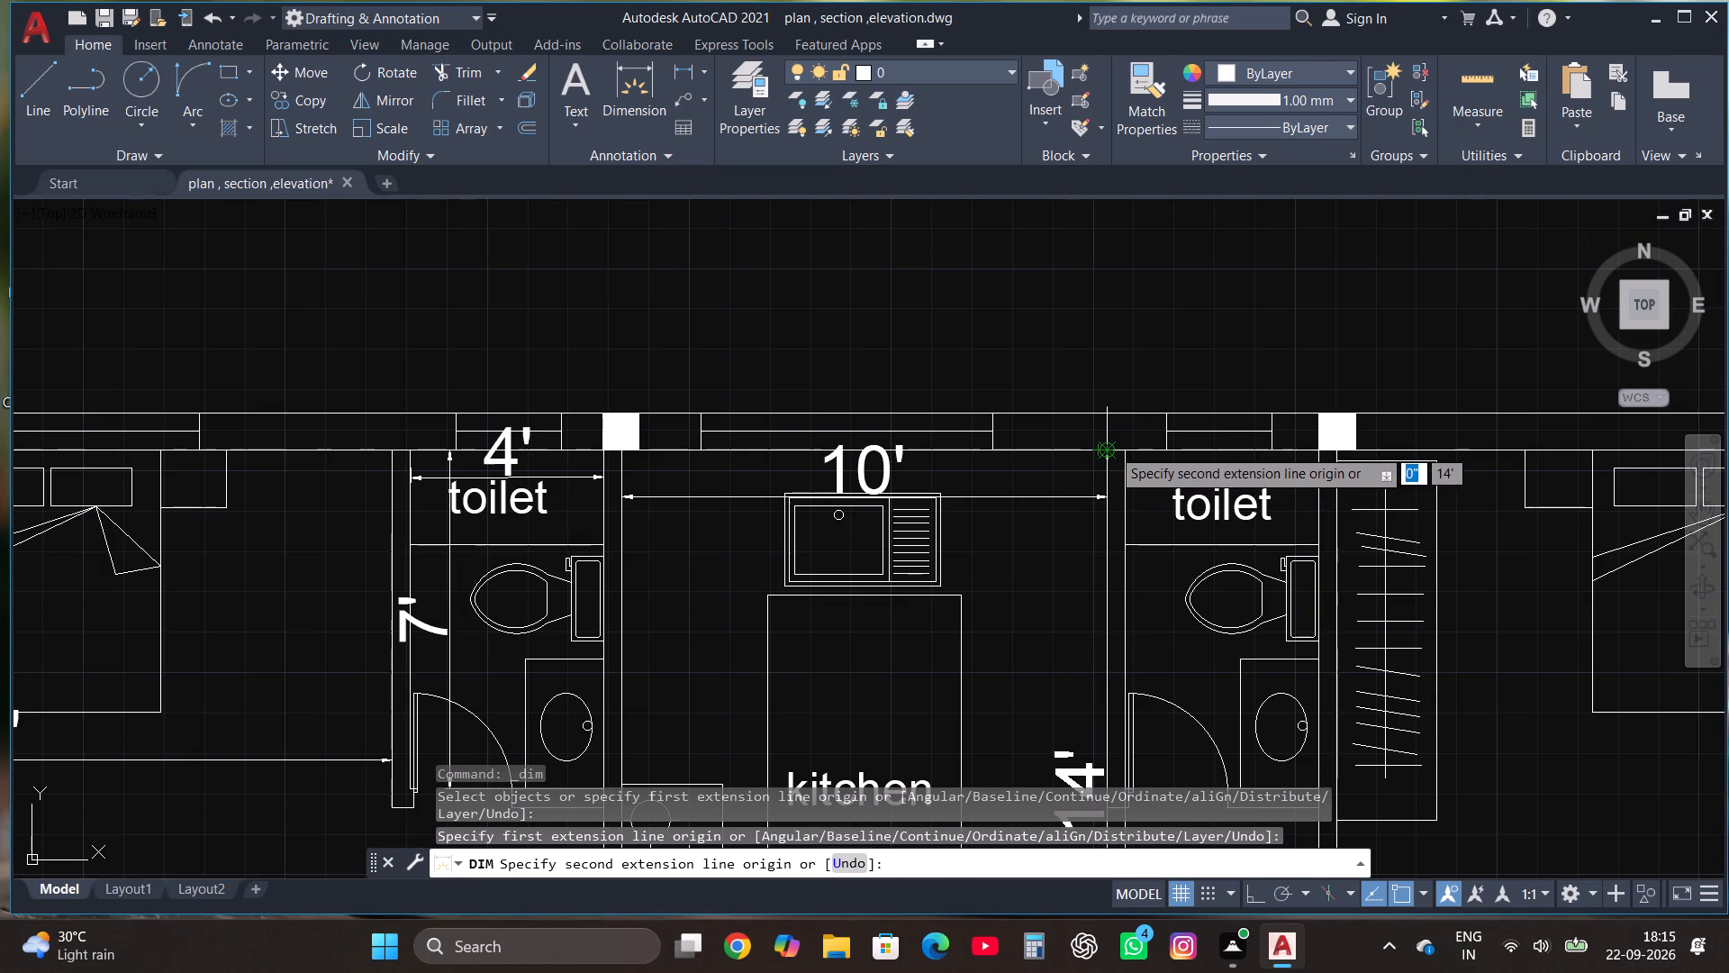
pyautogui.click(1111, 448)
pyautogui.scroll(-1, 1073, 442)
pyautogui.click(1062, 441)
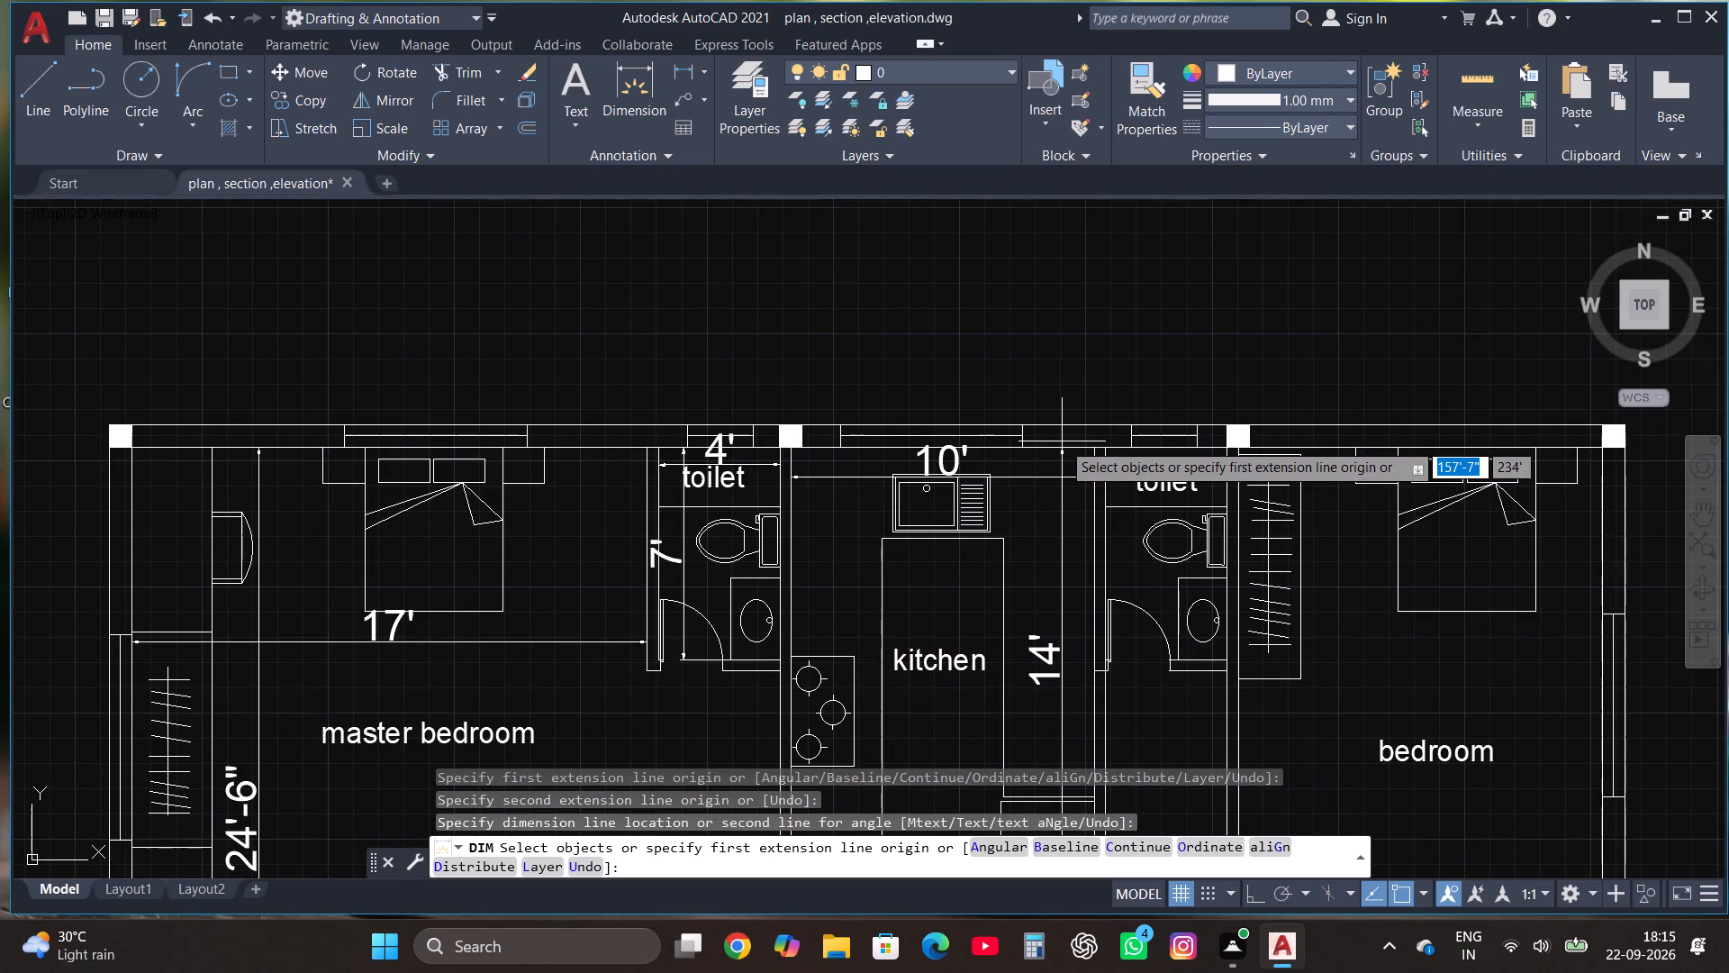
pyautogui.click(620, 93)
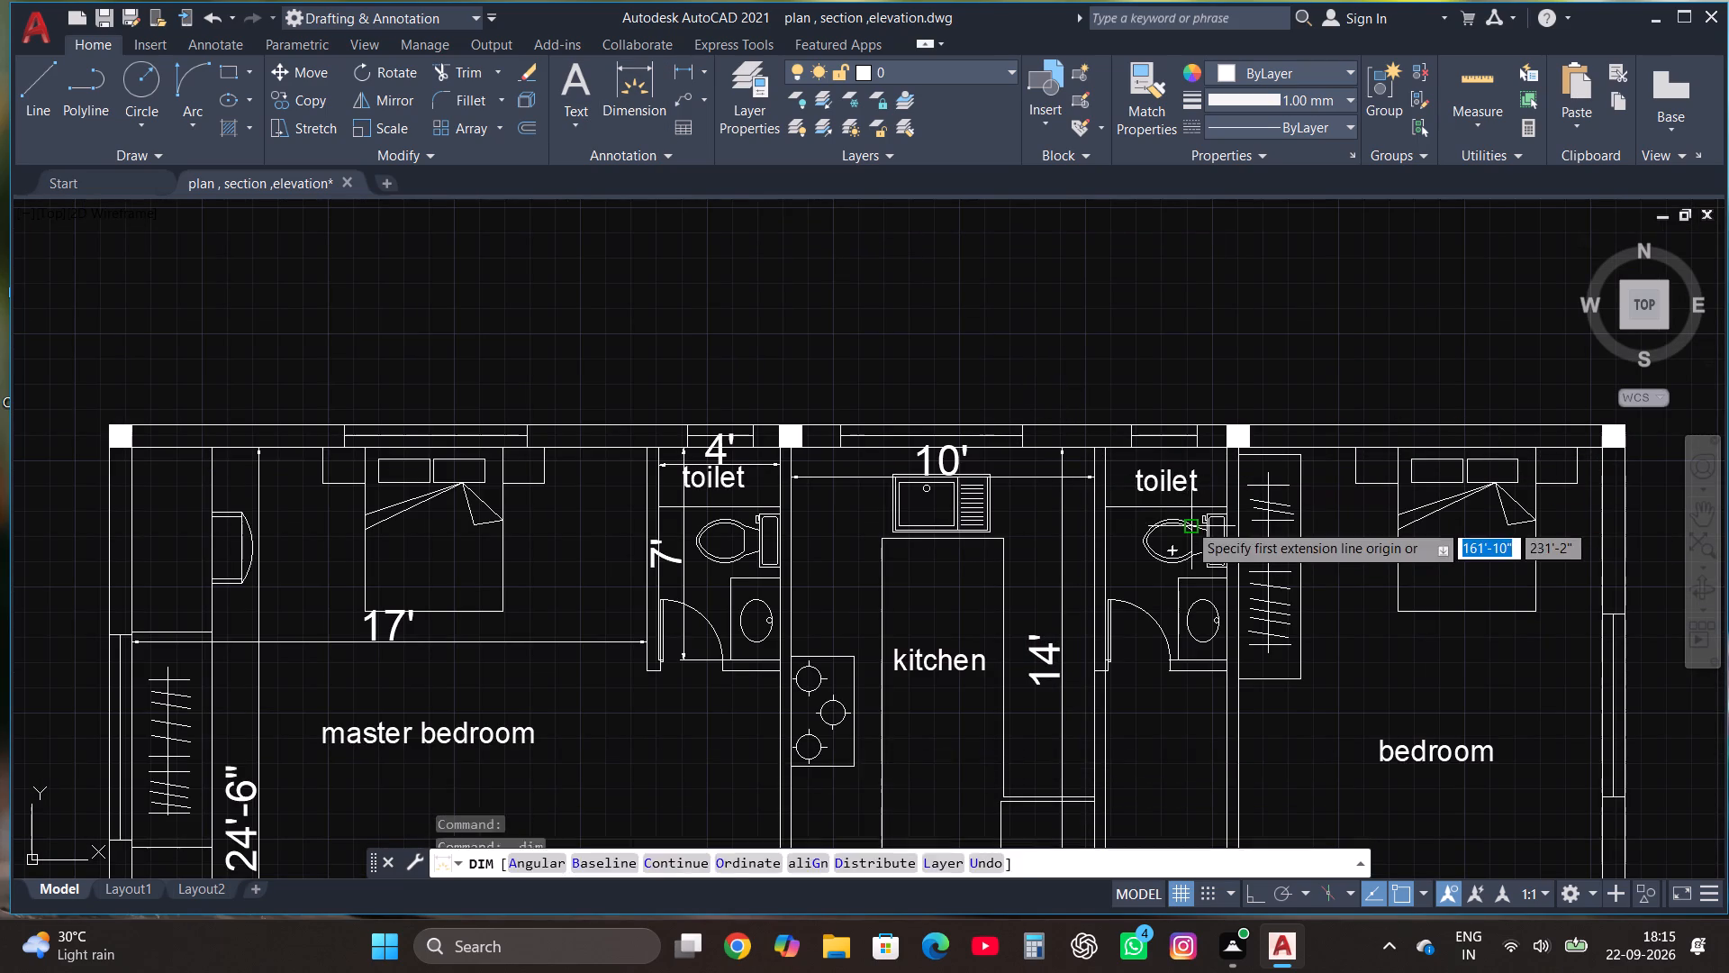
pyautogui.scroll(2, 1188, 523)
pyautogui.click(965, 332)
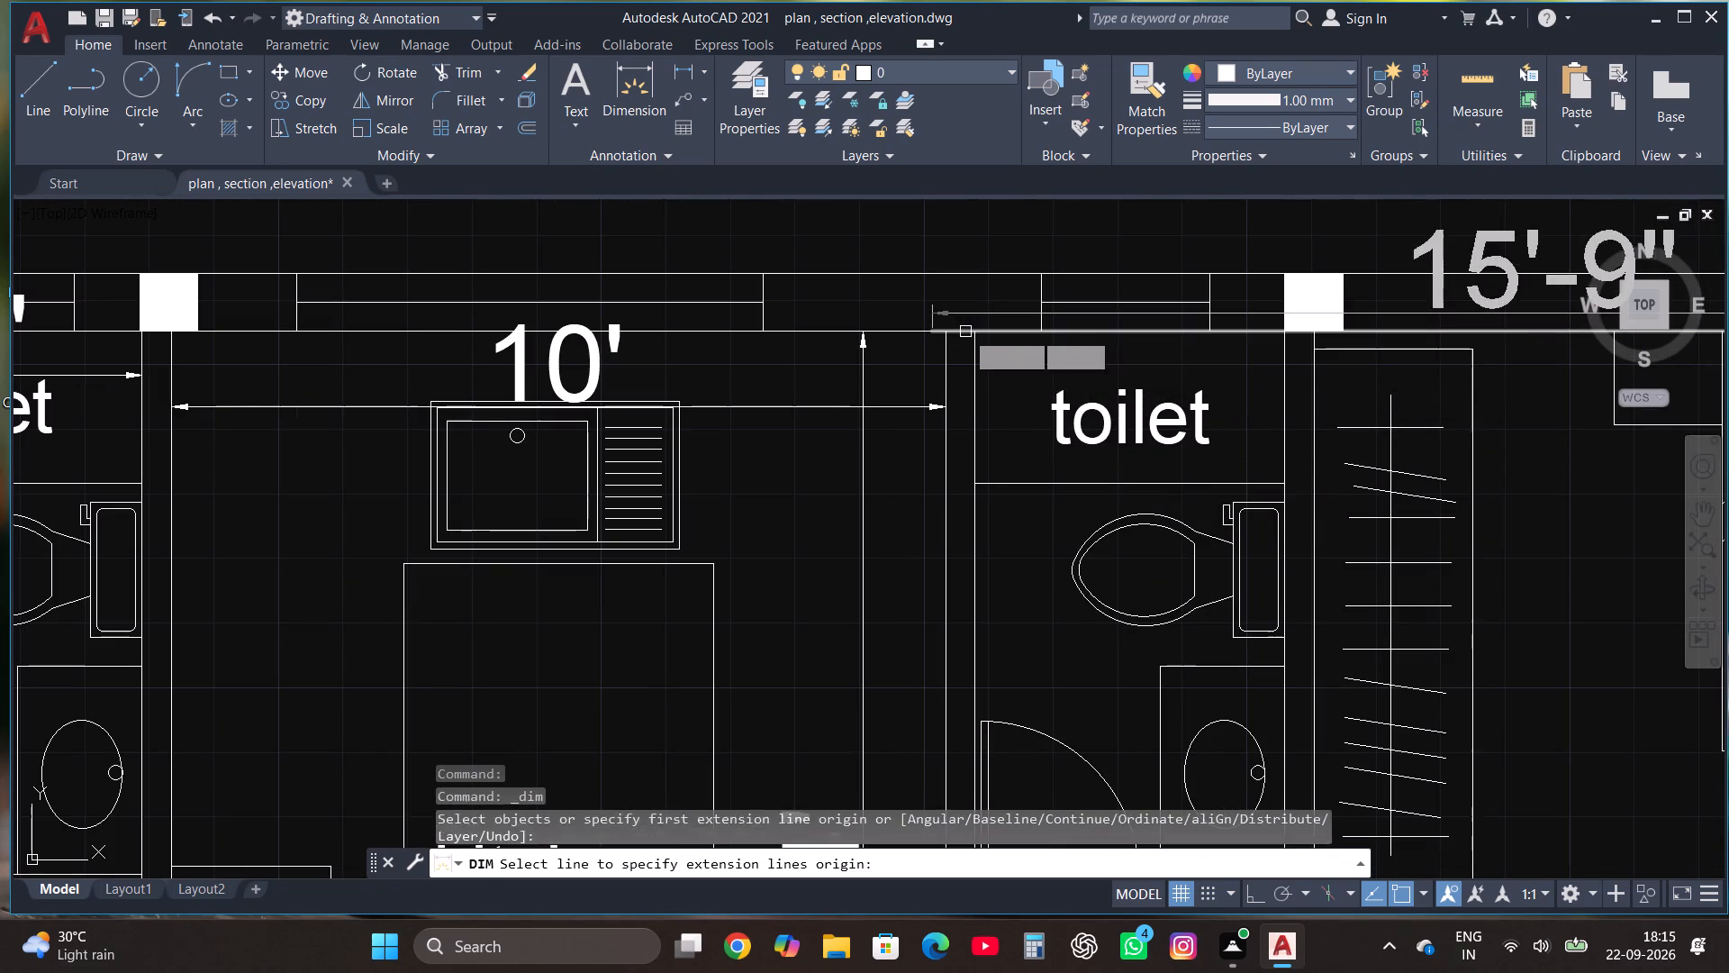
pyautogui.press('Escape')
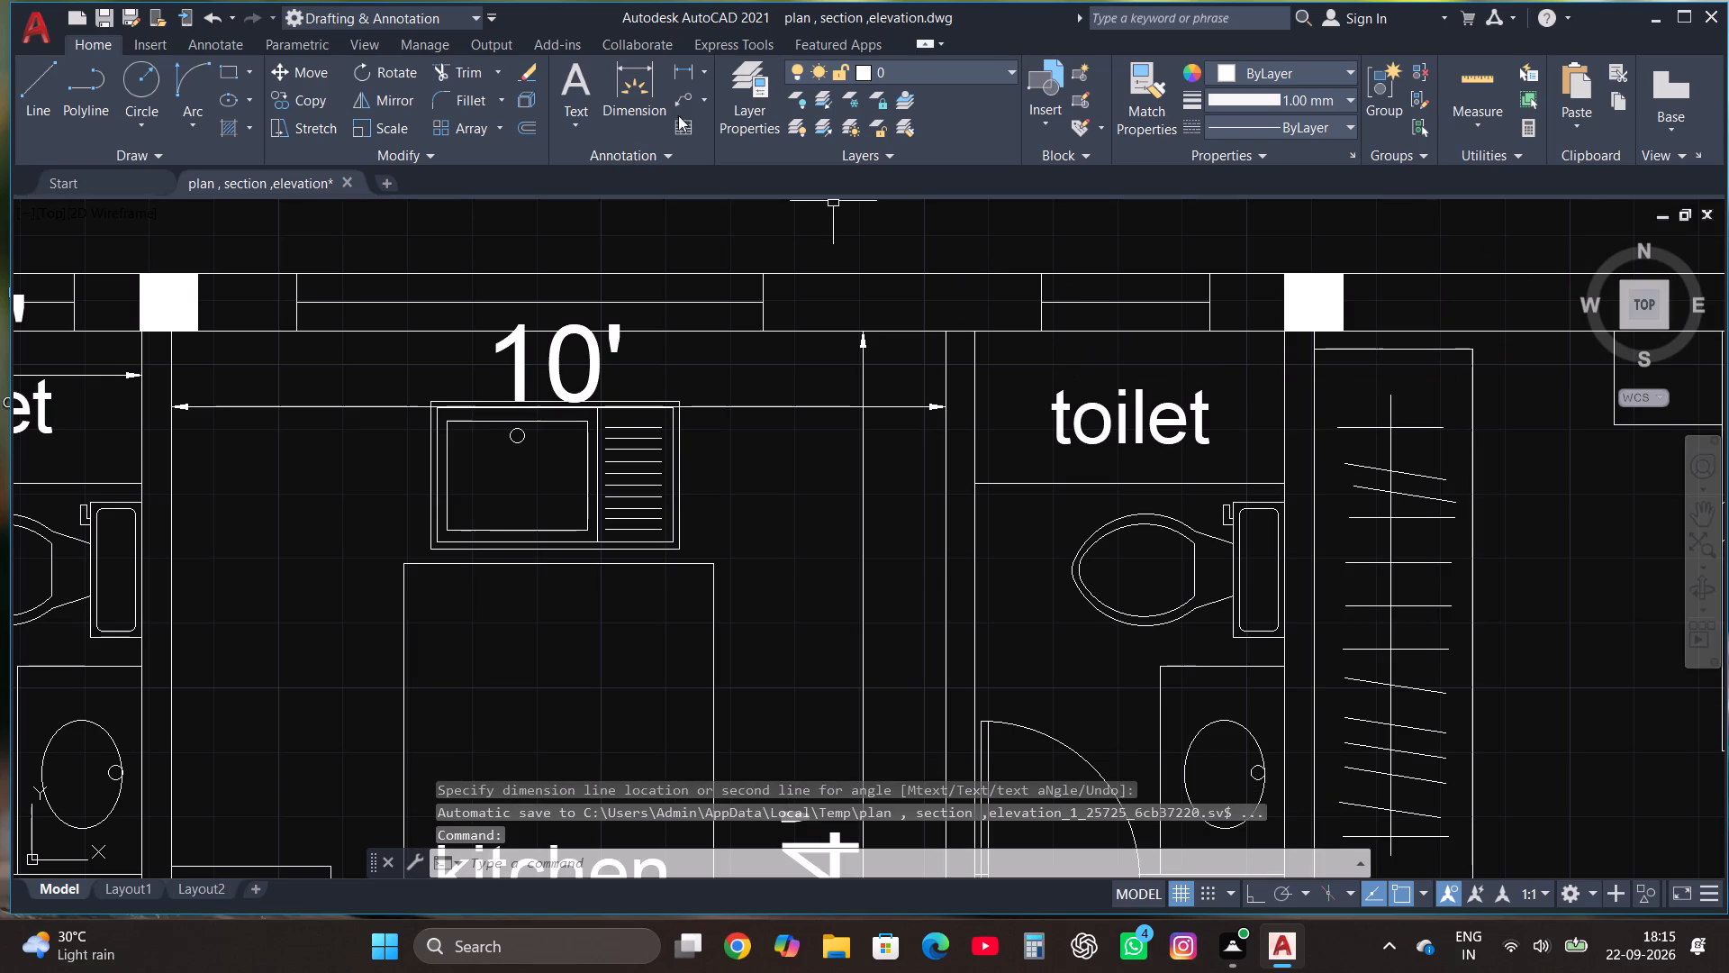
# Dimension the inner width of the toilet east of the kitchen along the north wall, placing the dimension line below the toilet label.
pyautogui.click(647, 75)
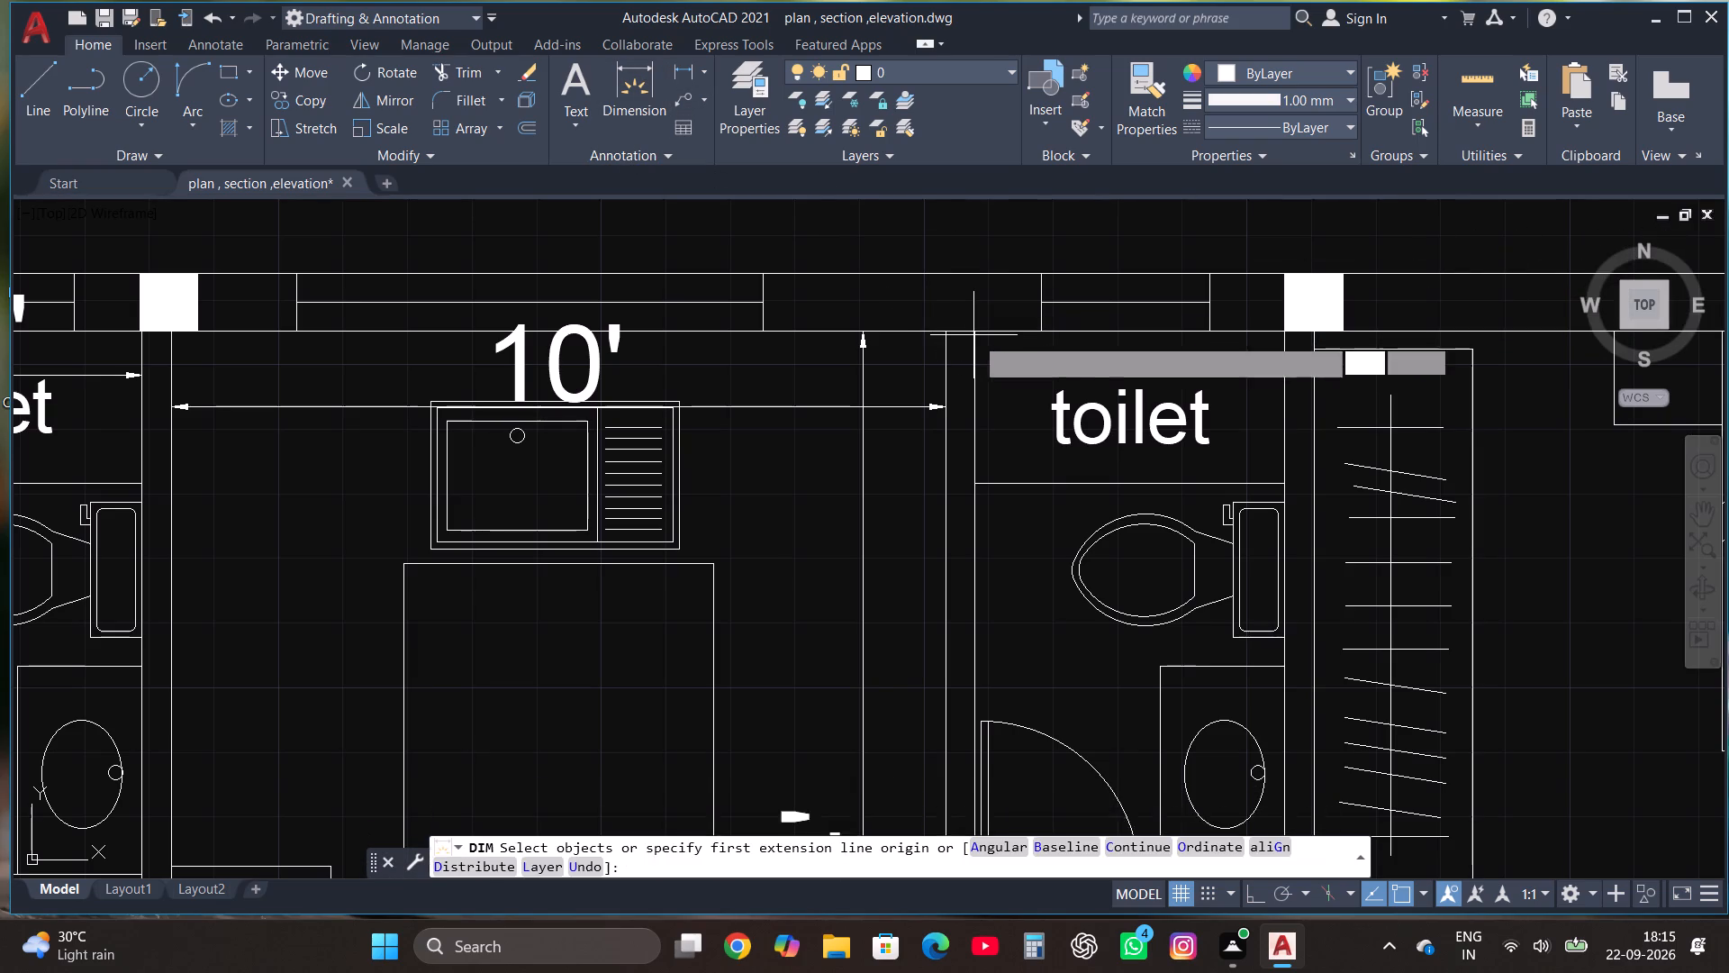
pyautogui.click(970, 332)
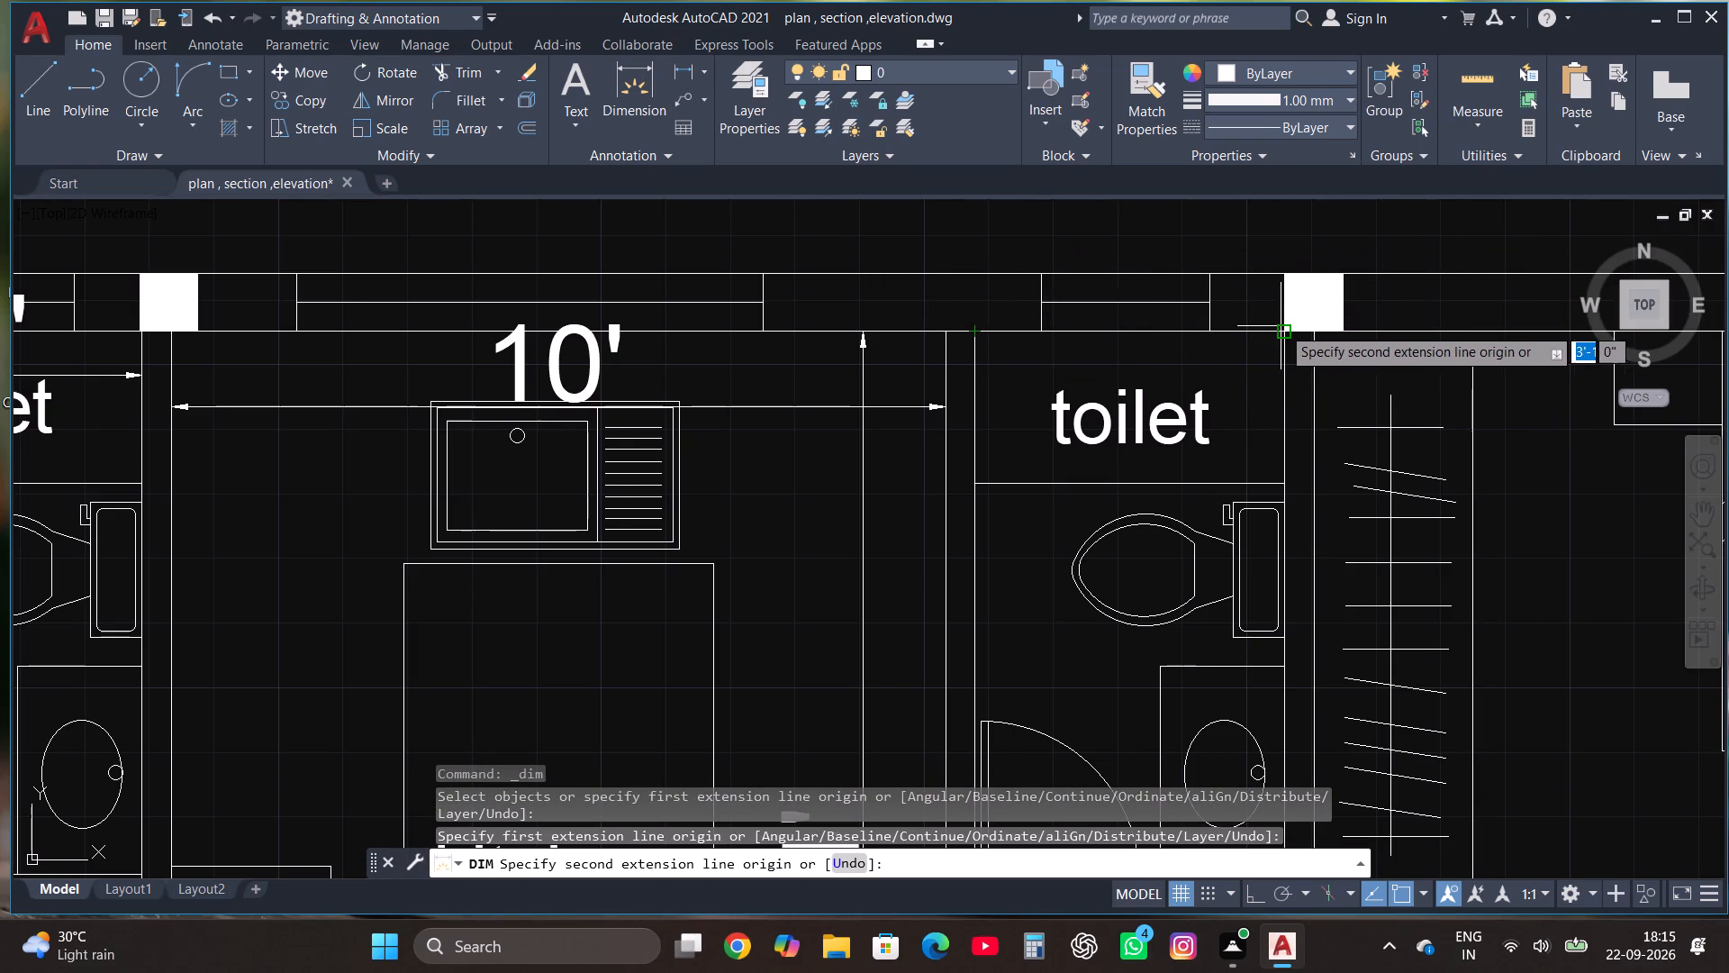
pyautogui.click(1290, 326)
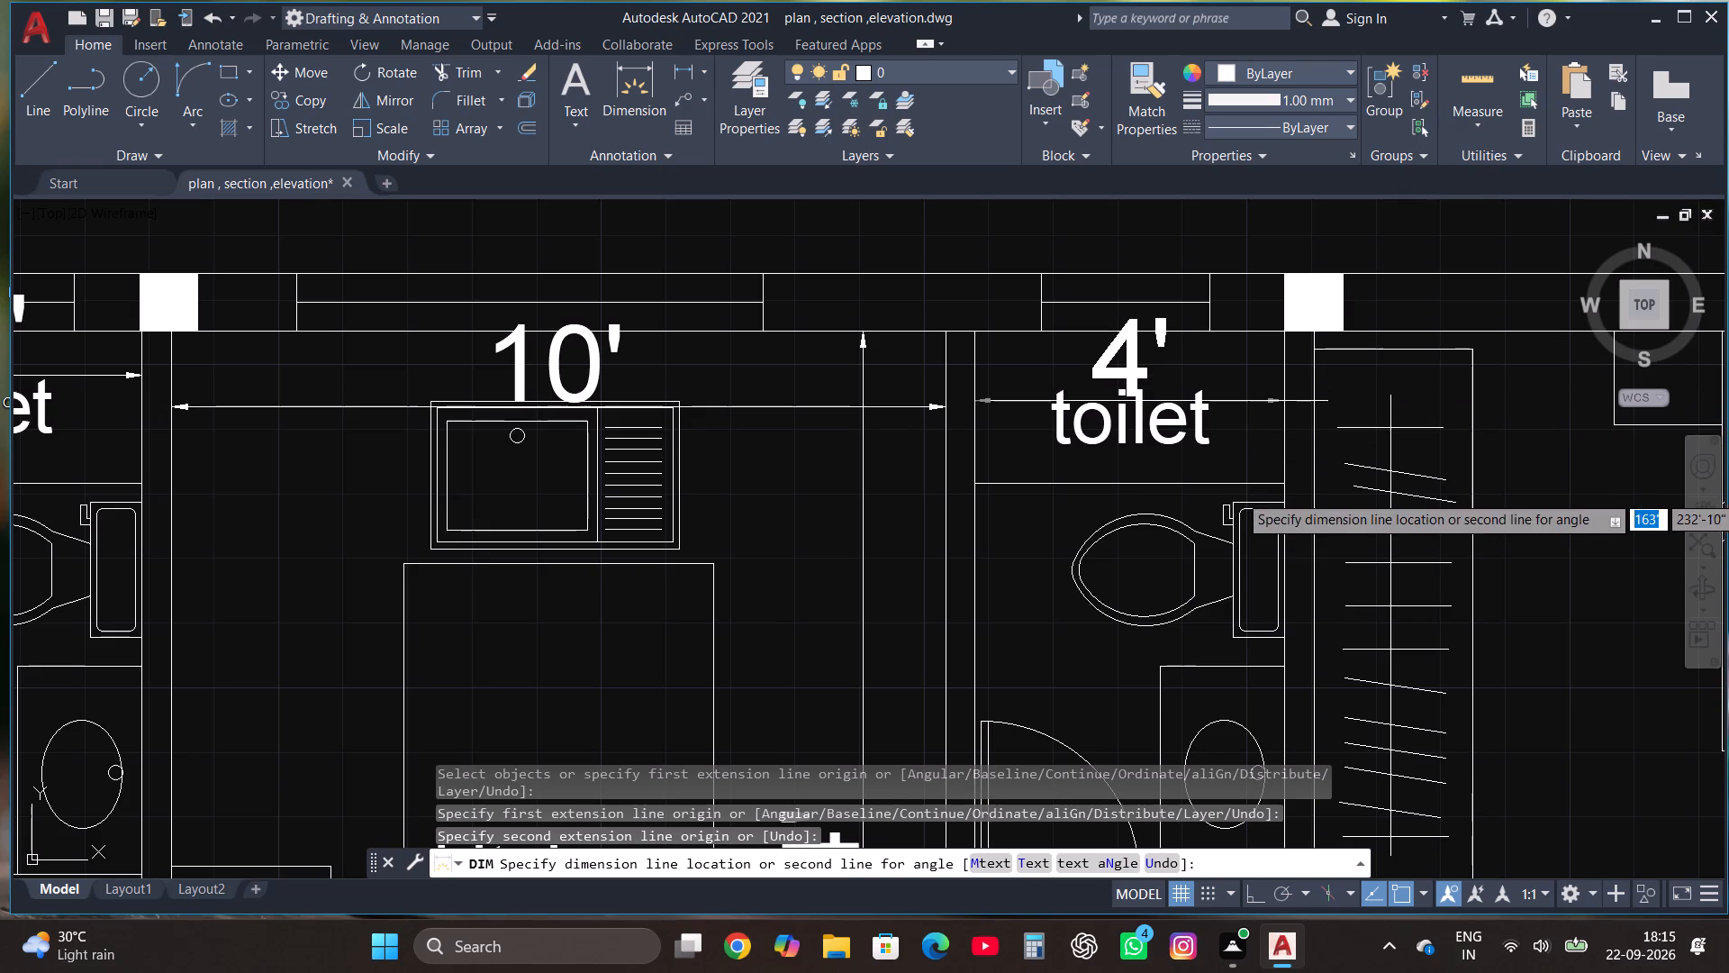
pyautogui.click(1278, 532)
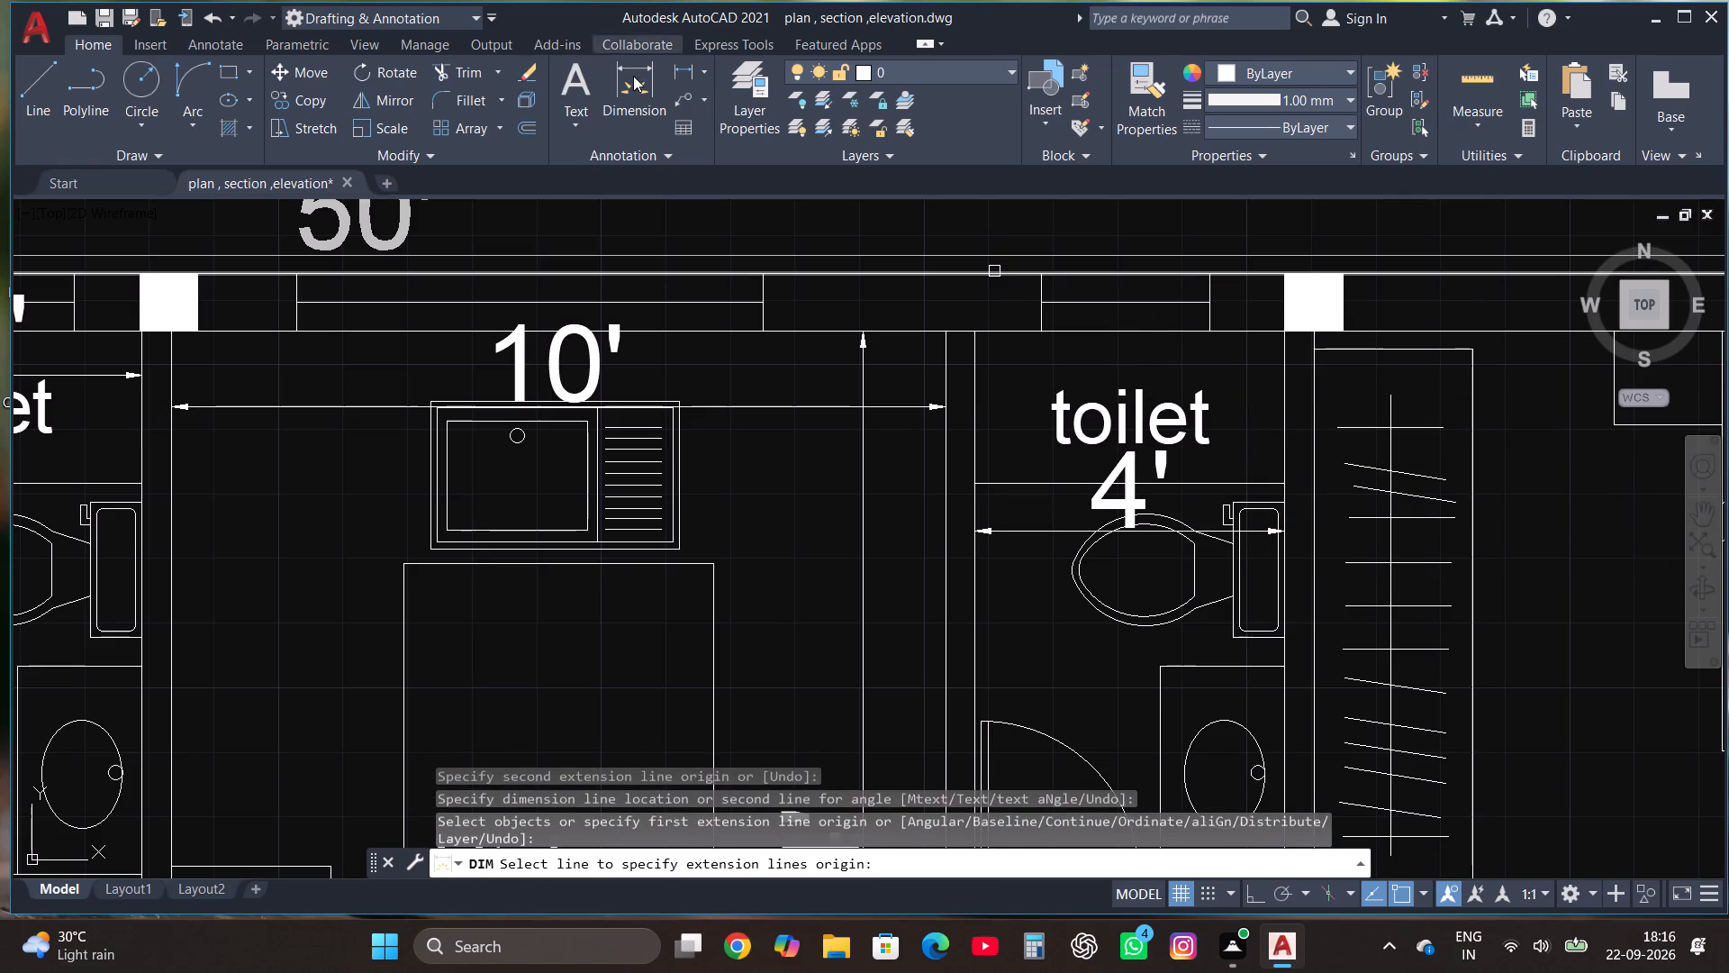
# Dimension the same toilet's inner north-south length between its south and north walls, placing the dimension line just inside its east wall.
pyautogui.click(635, 82)
pyautogui.scroll(-2, 948, 333)
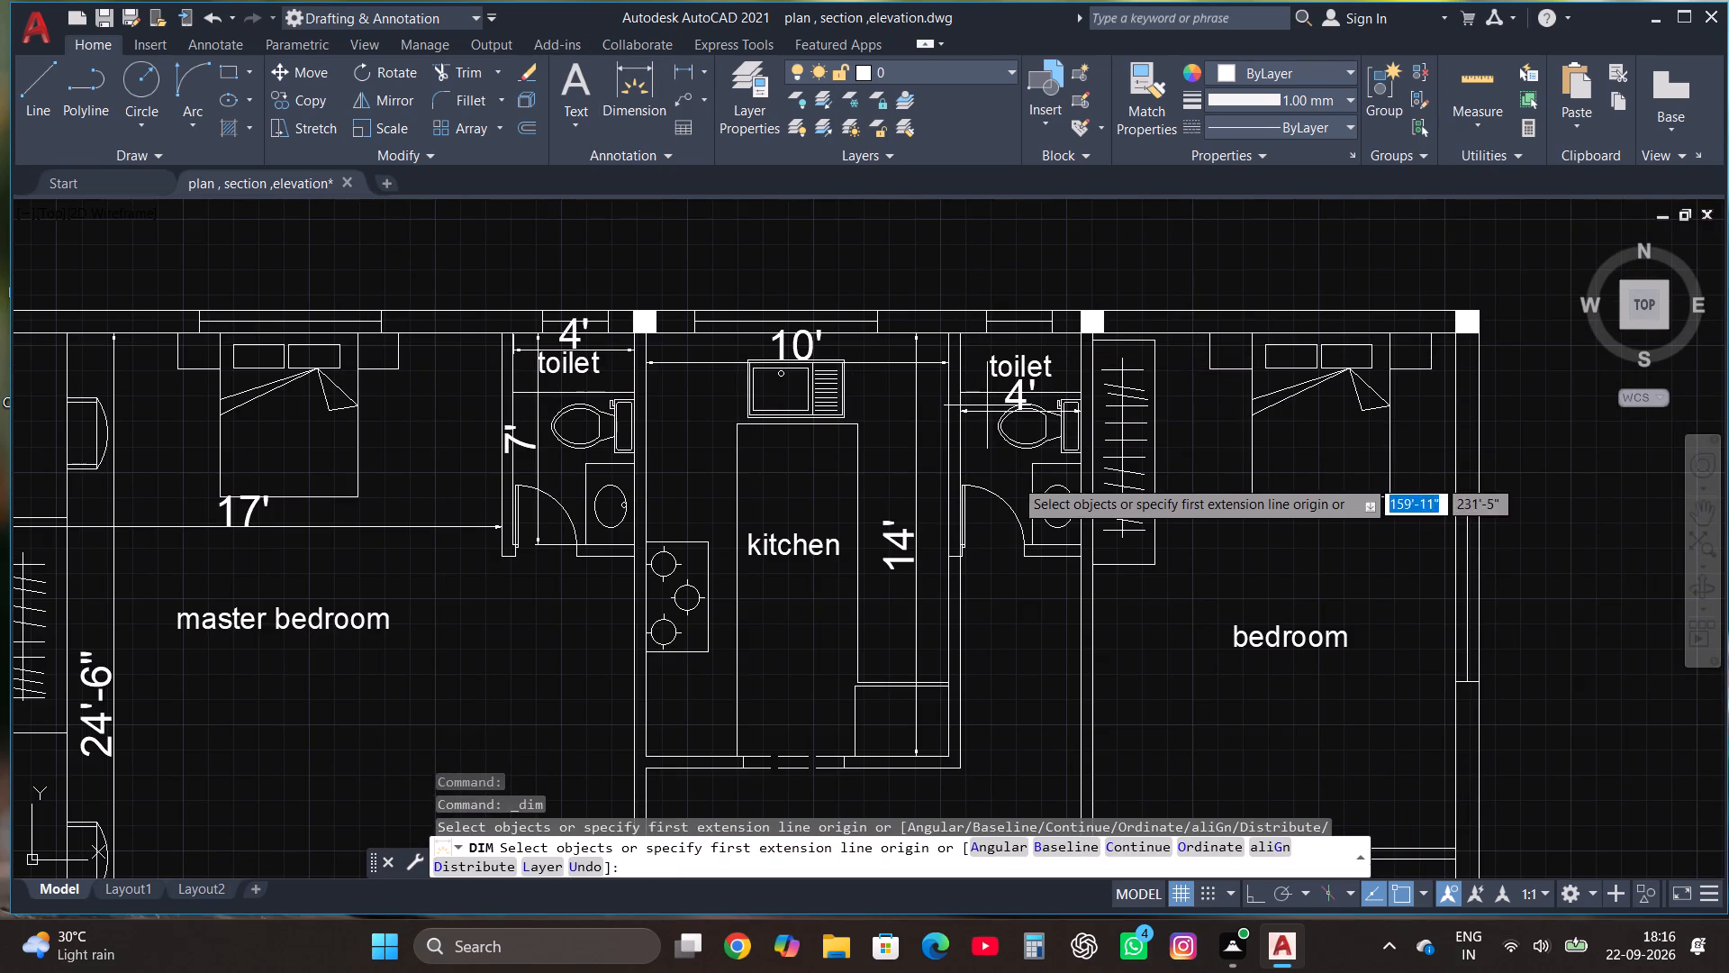
pyautogui.scroll(3, 1046, 512)
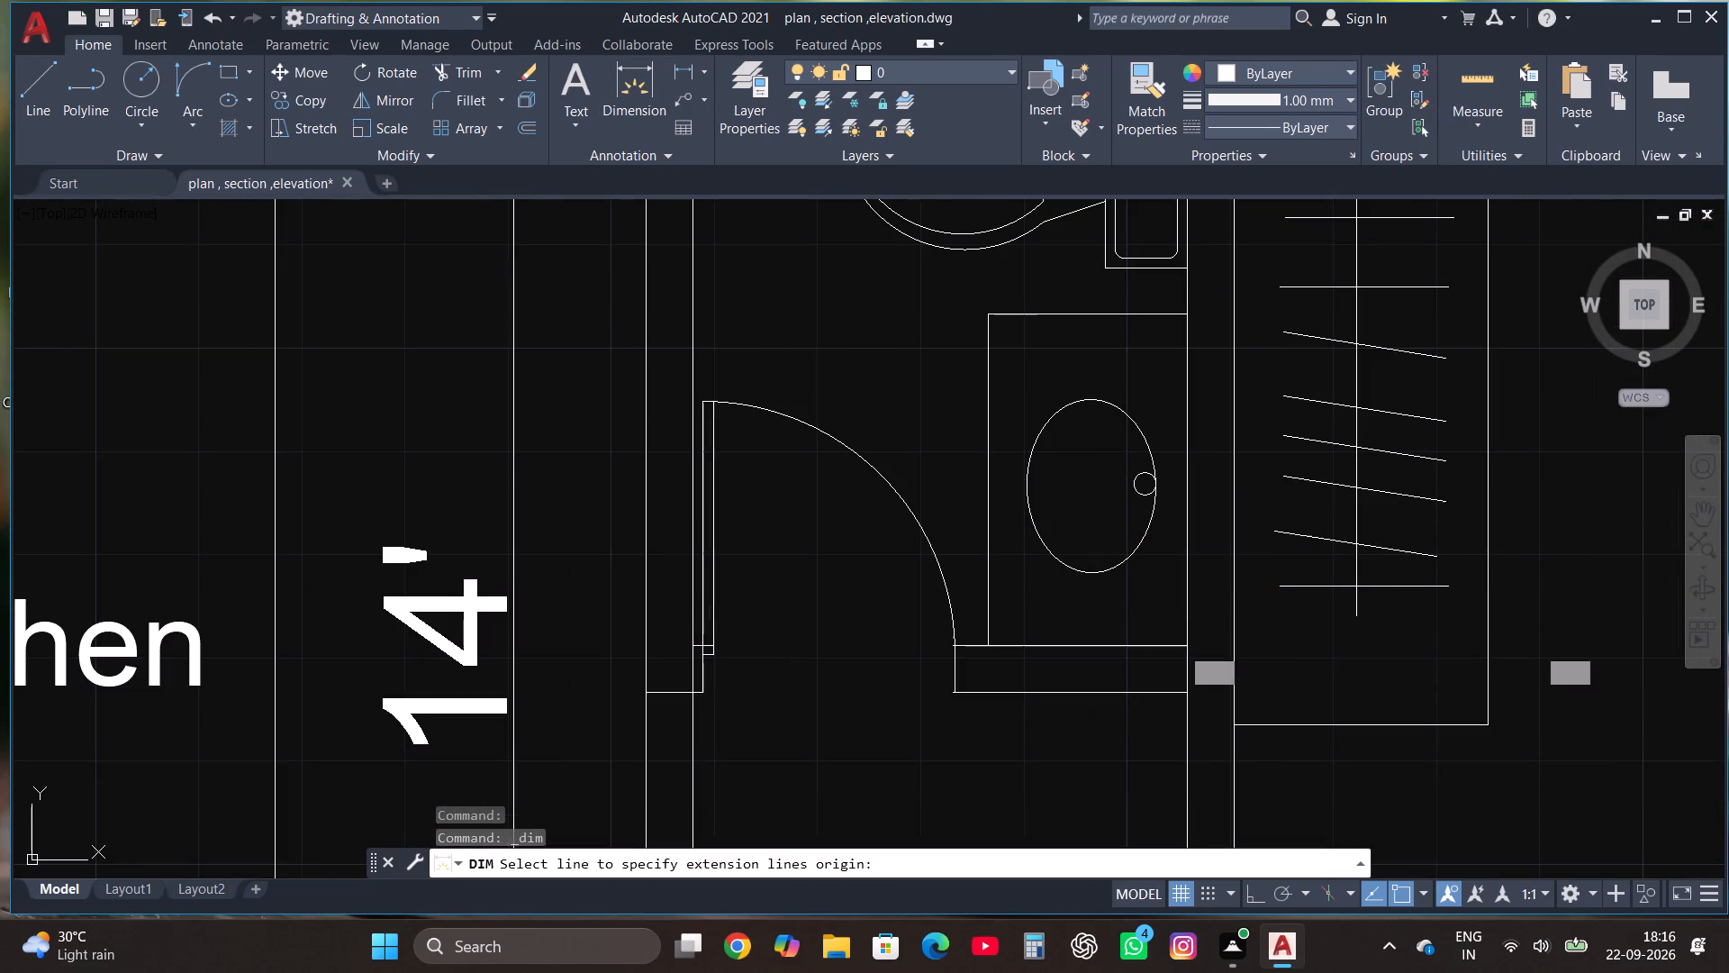
pyautogui.click(1182, 647)
pyautogui.scroll(-3, 1181, 646)
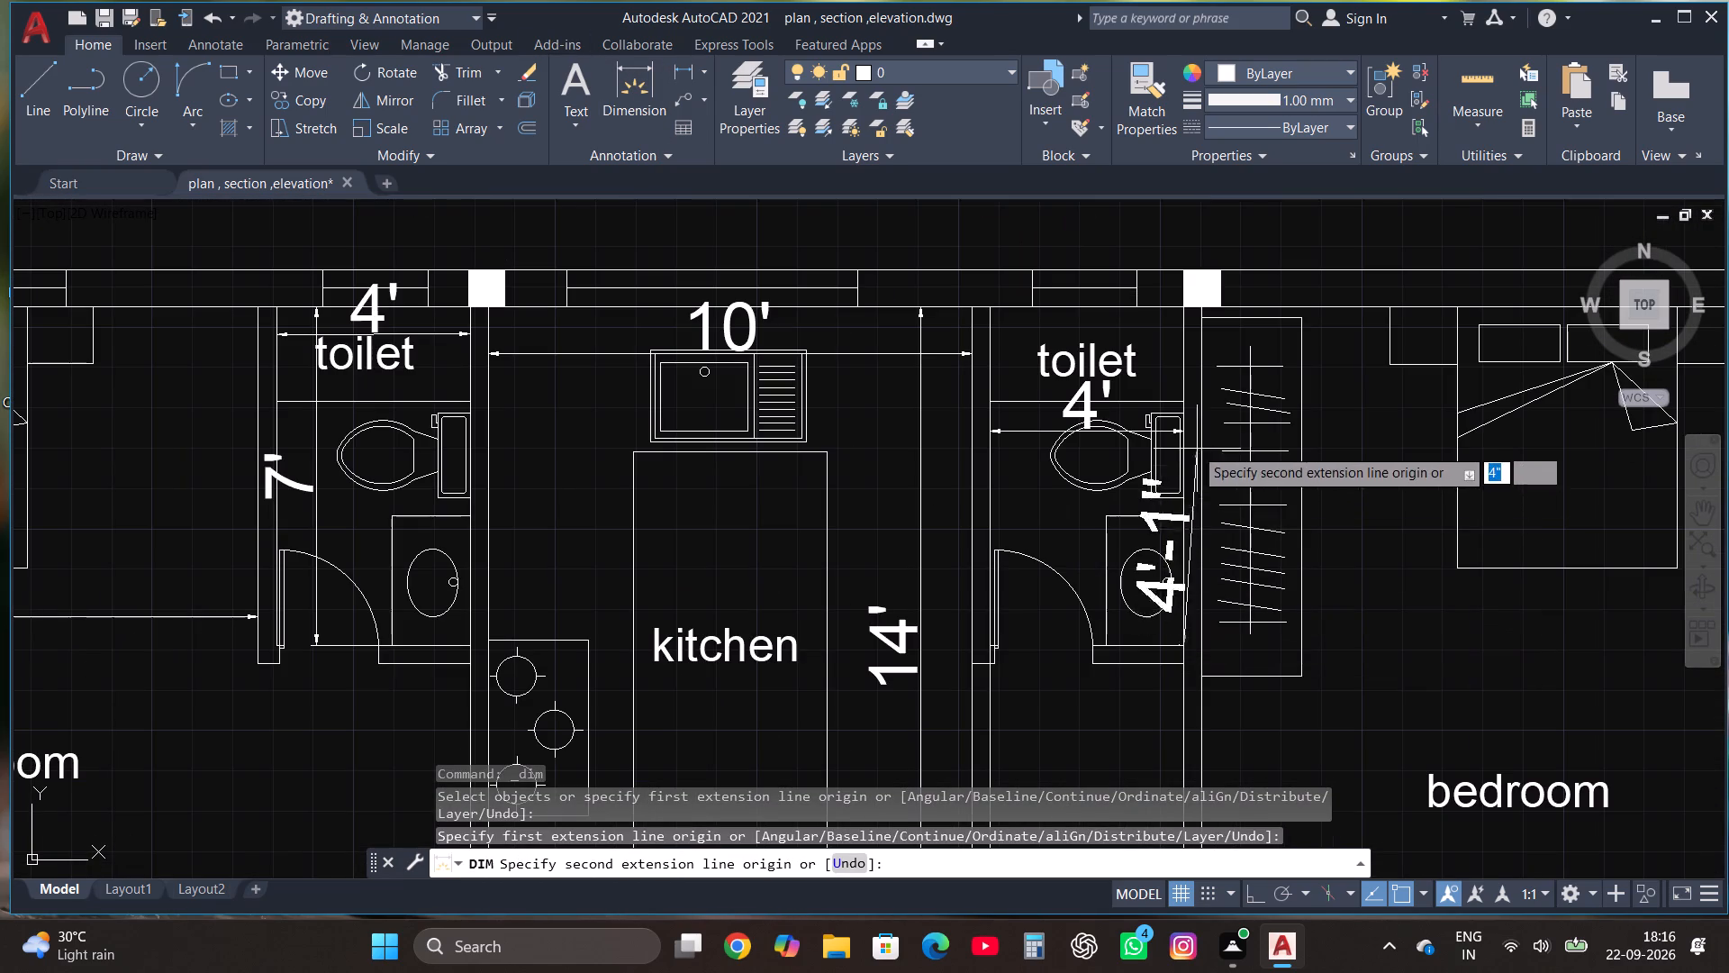
pyautogui.click(1181, 309)
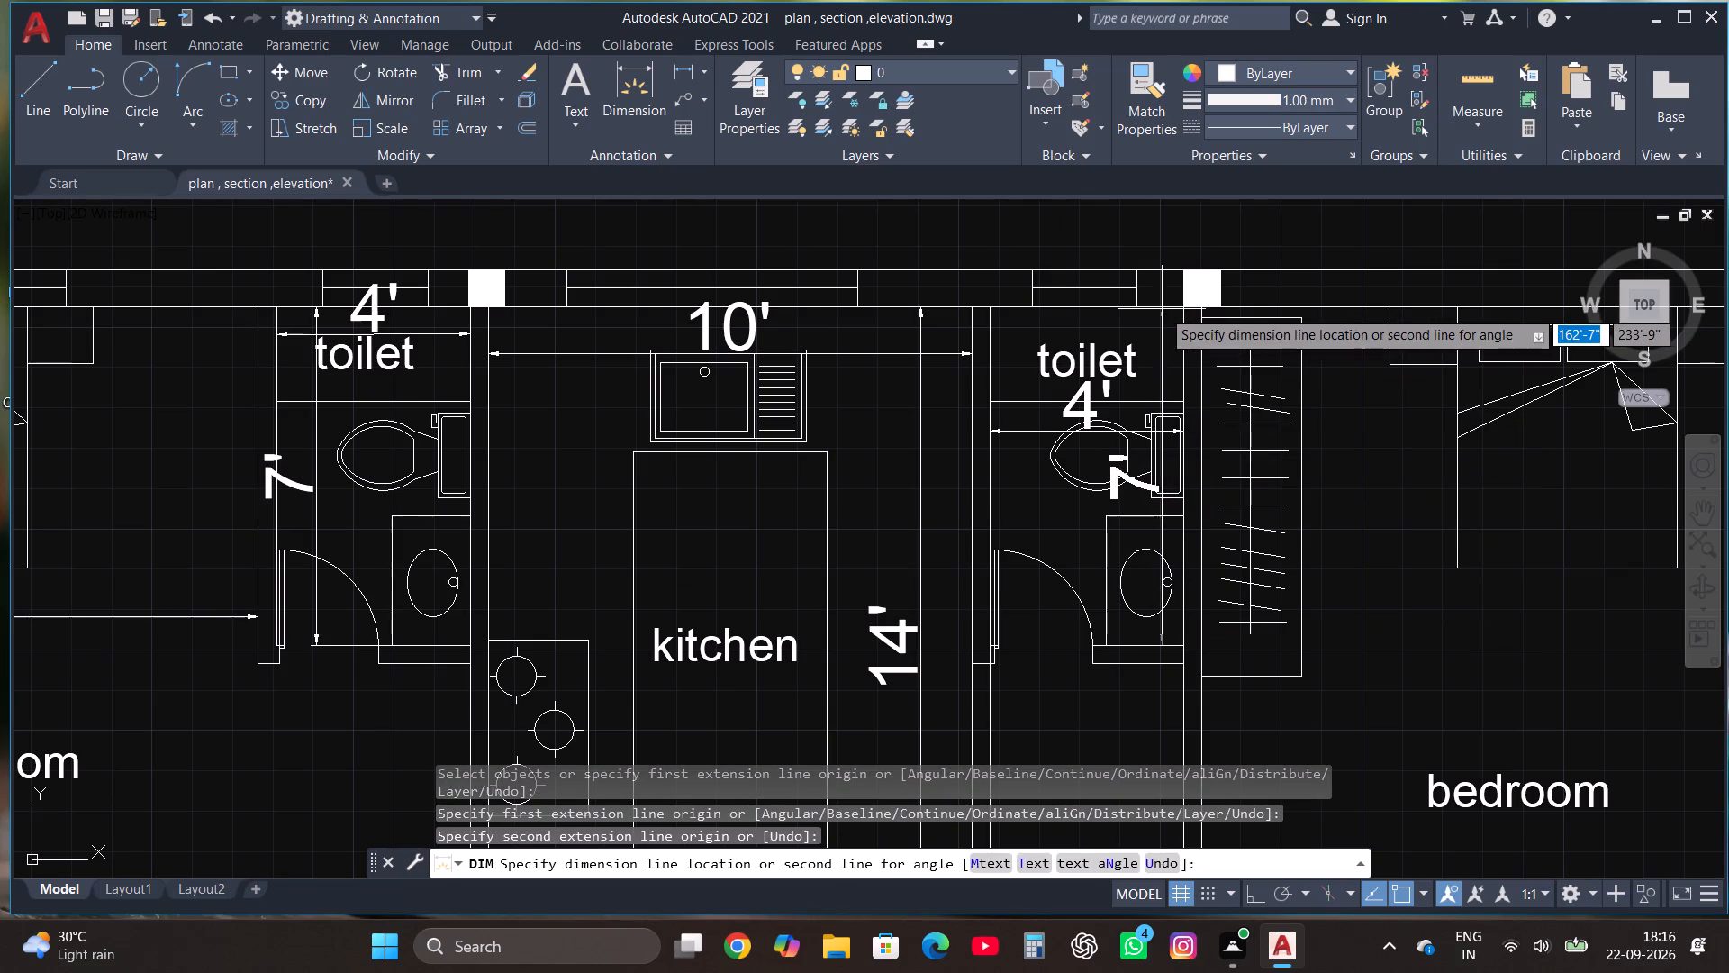
pyautogui.click(1155, 309)
# Dimension the north-east bedroom's inner width along the north wall, placing the dimension line between the bed and the bedroom label.
pyautogui.scroll(-2, 848, 433)
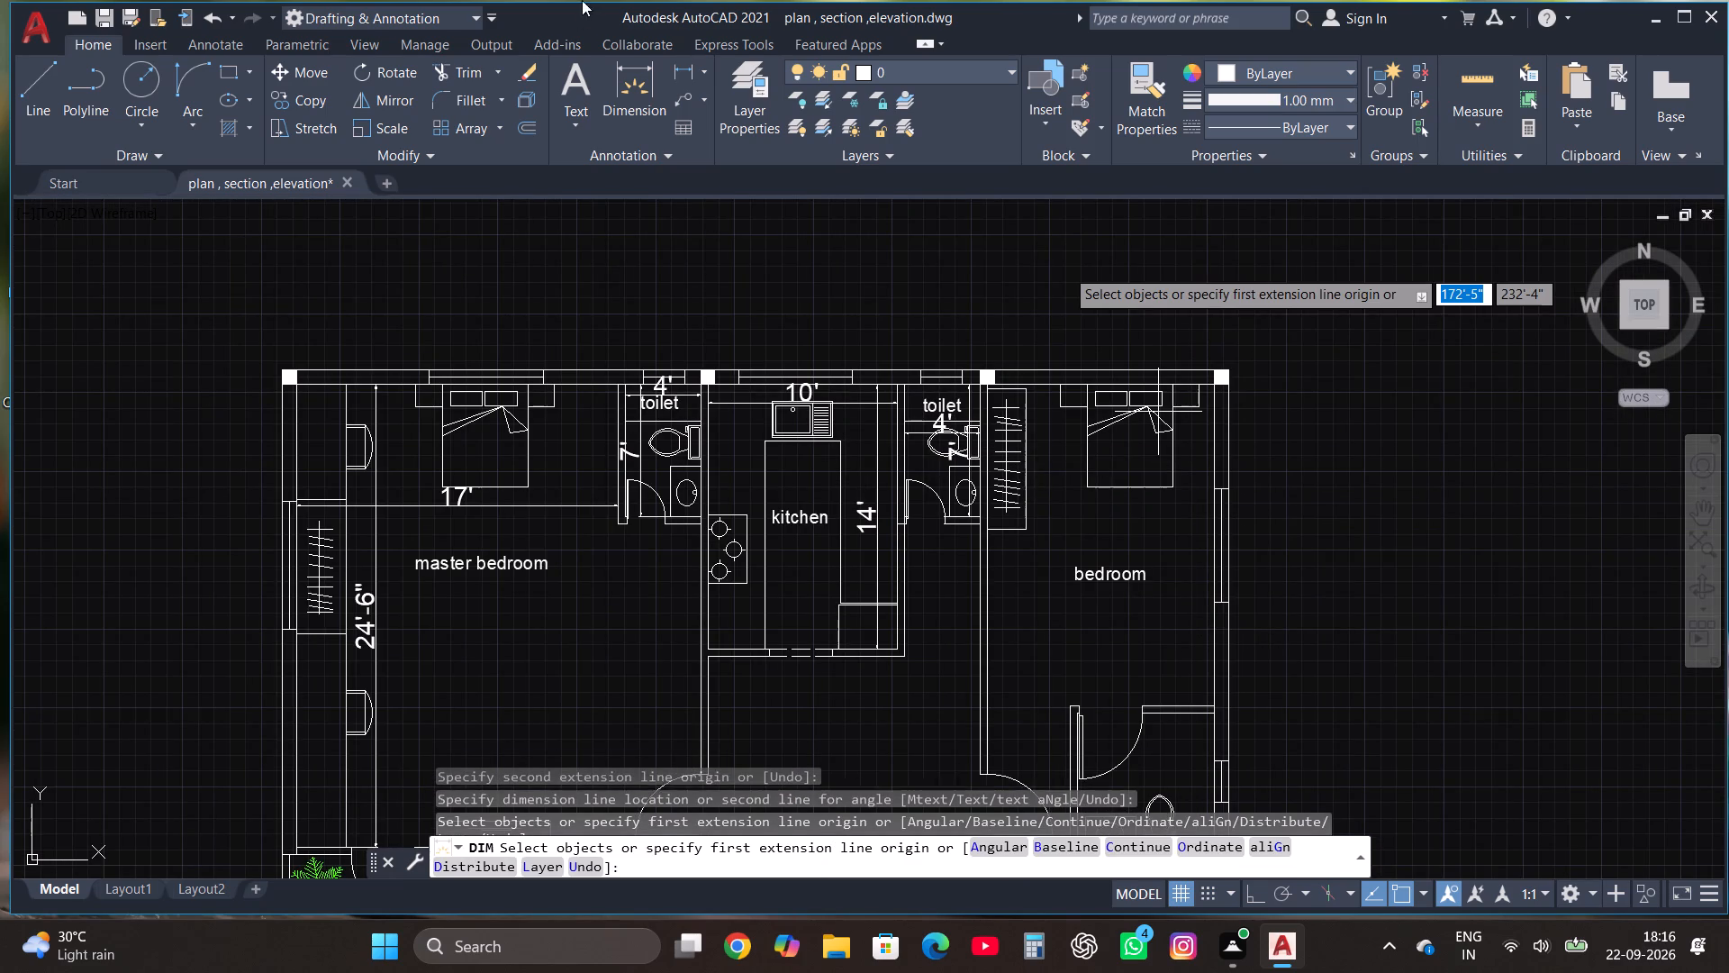
pyautogui.click(624, 97)
pyautogui.scroll(2, 1085, 377)
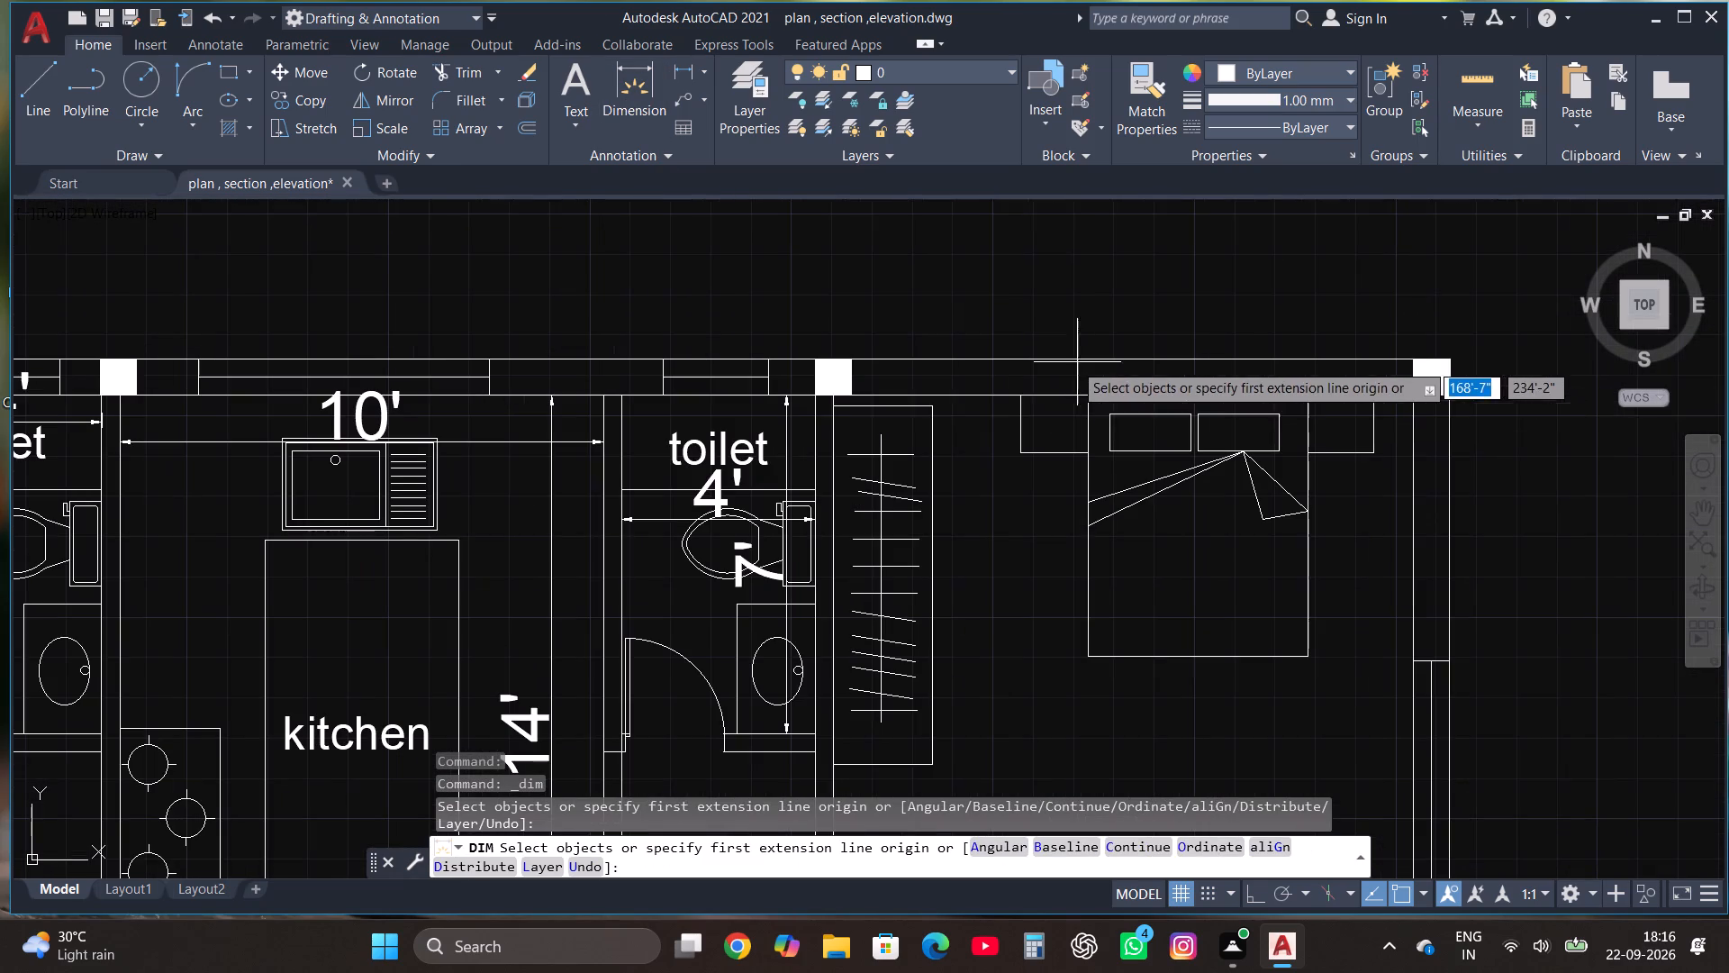
pyautogui.click(831, 394)
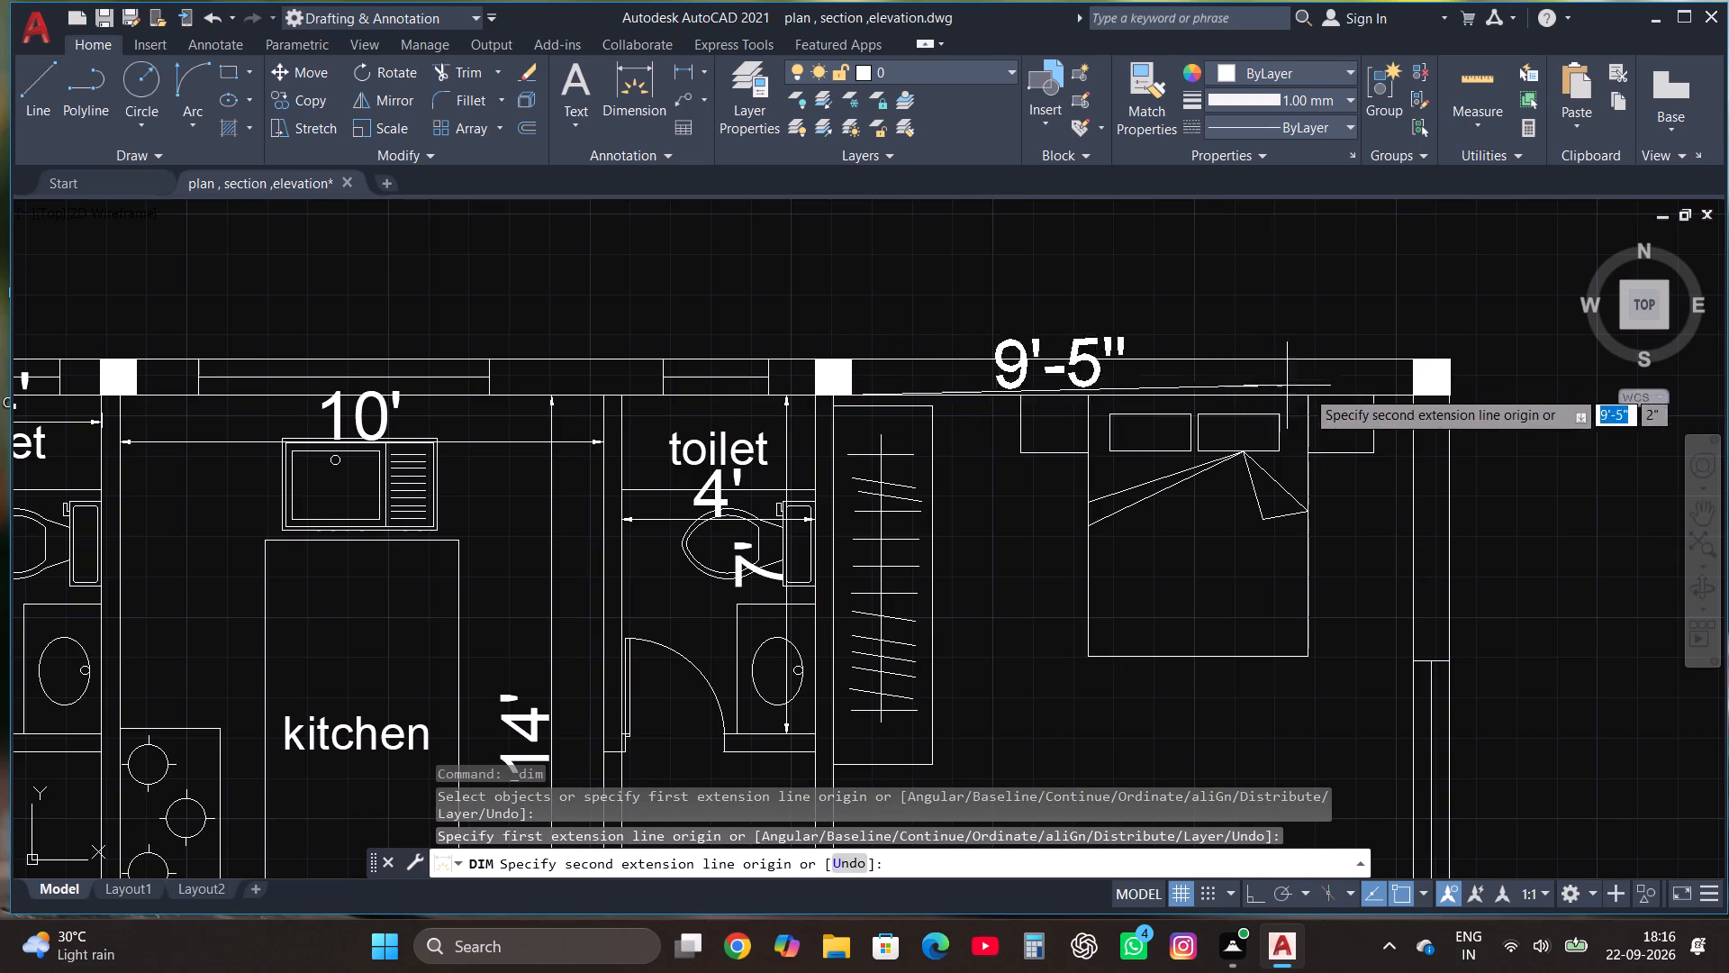
pyautogui.click(1411, 394)
pyautogui.scroll(-1, 1398, 455)
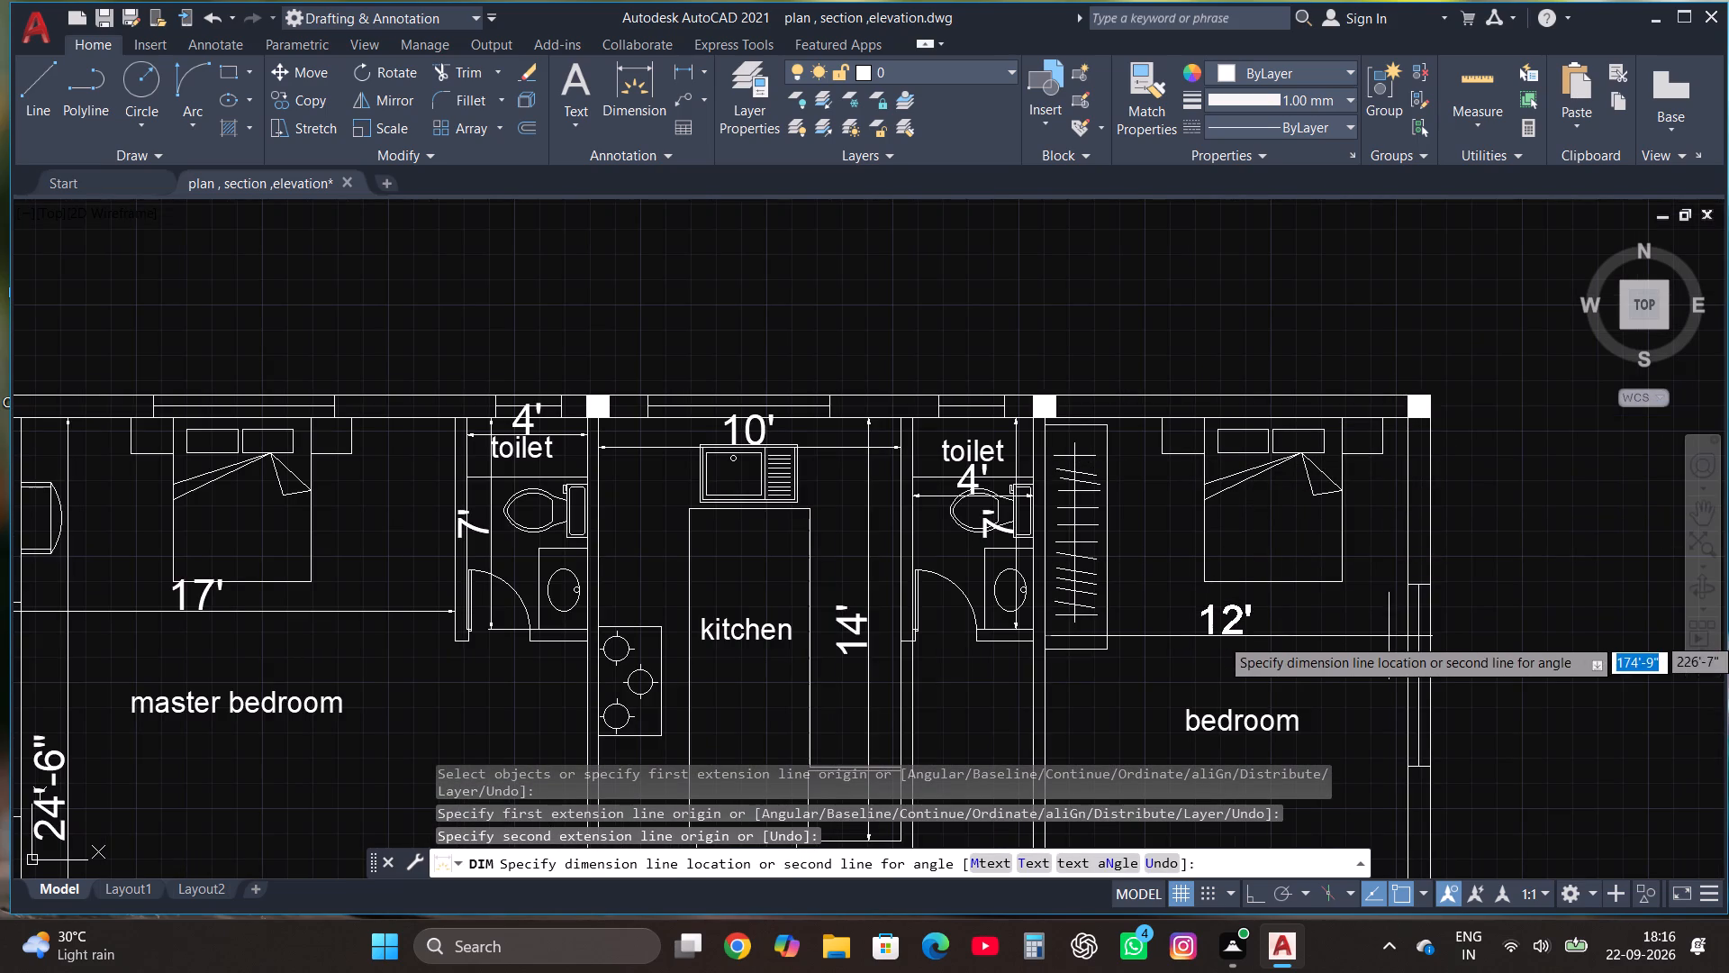
pyautogui.click(1395, 686)
# Dimension the same bedroom's inner length from the attached toilet's north wall to the room's north wall, placing the dimension line beside the east wall.
pyautogui.scroll(-2, 1294, 332)
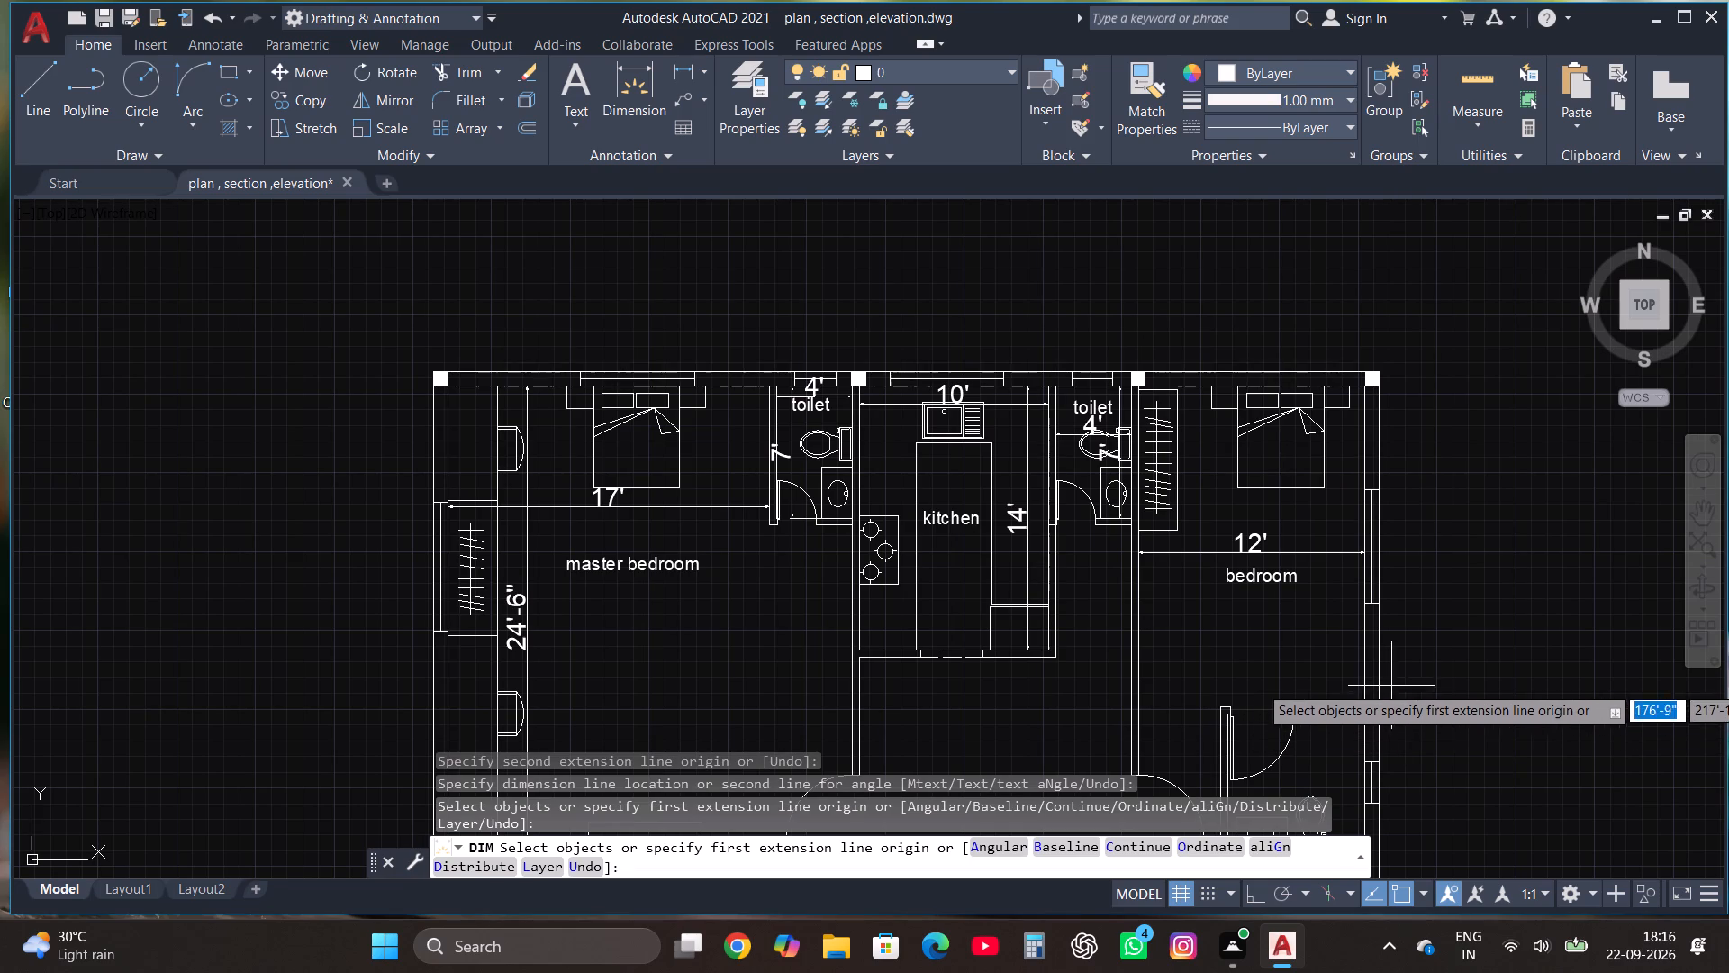
pyautogui.click(620, 87)
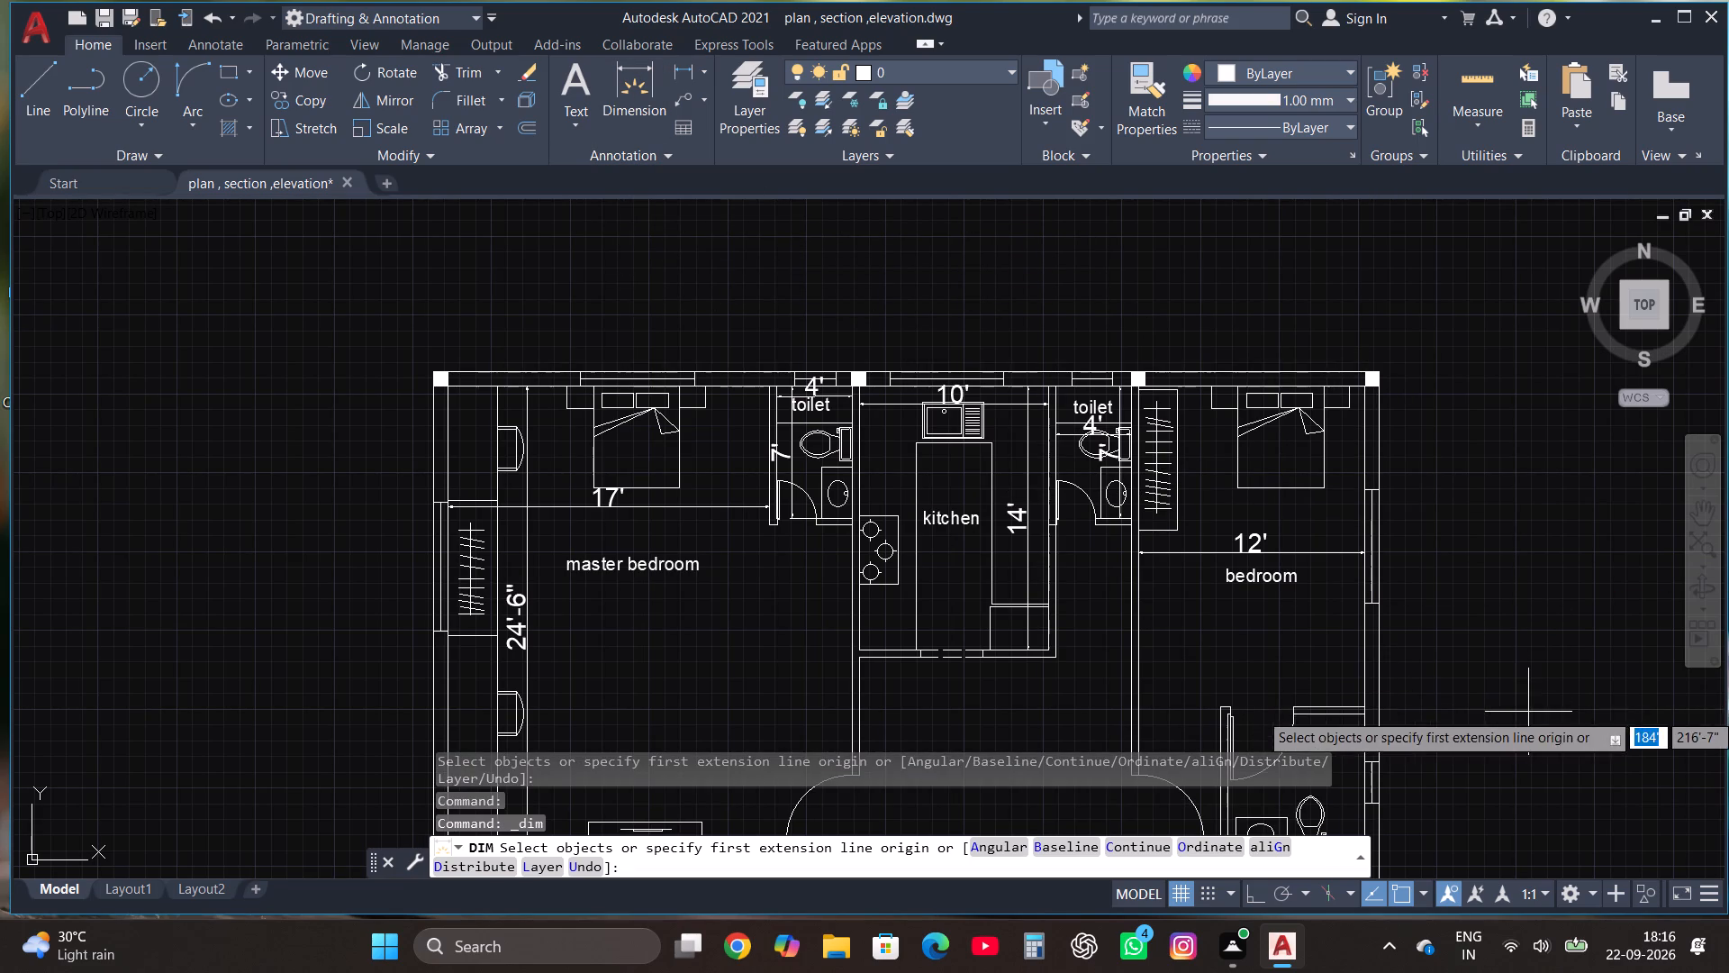
pyautogui.scroll(1, 1387, 710)
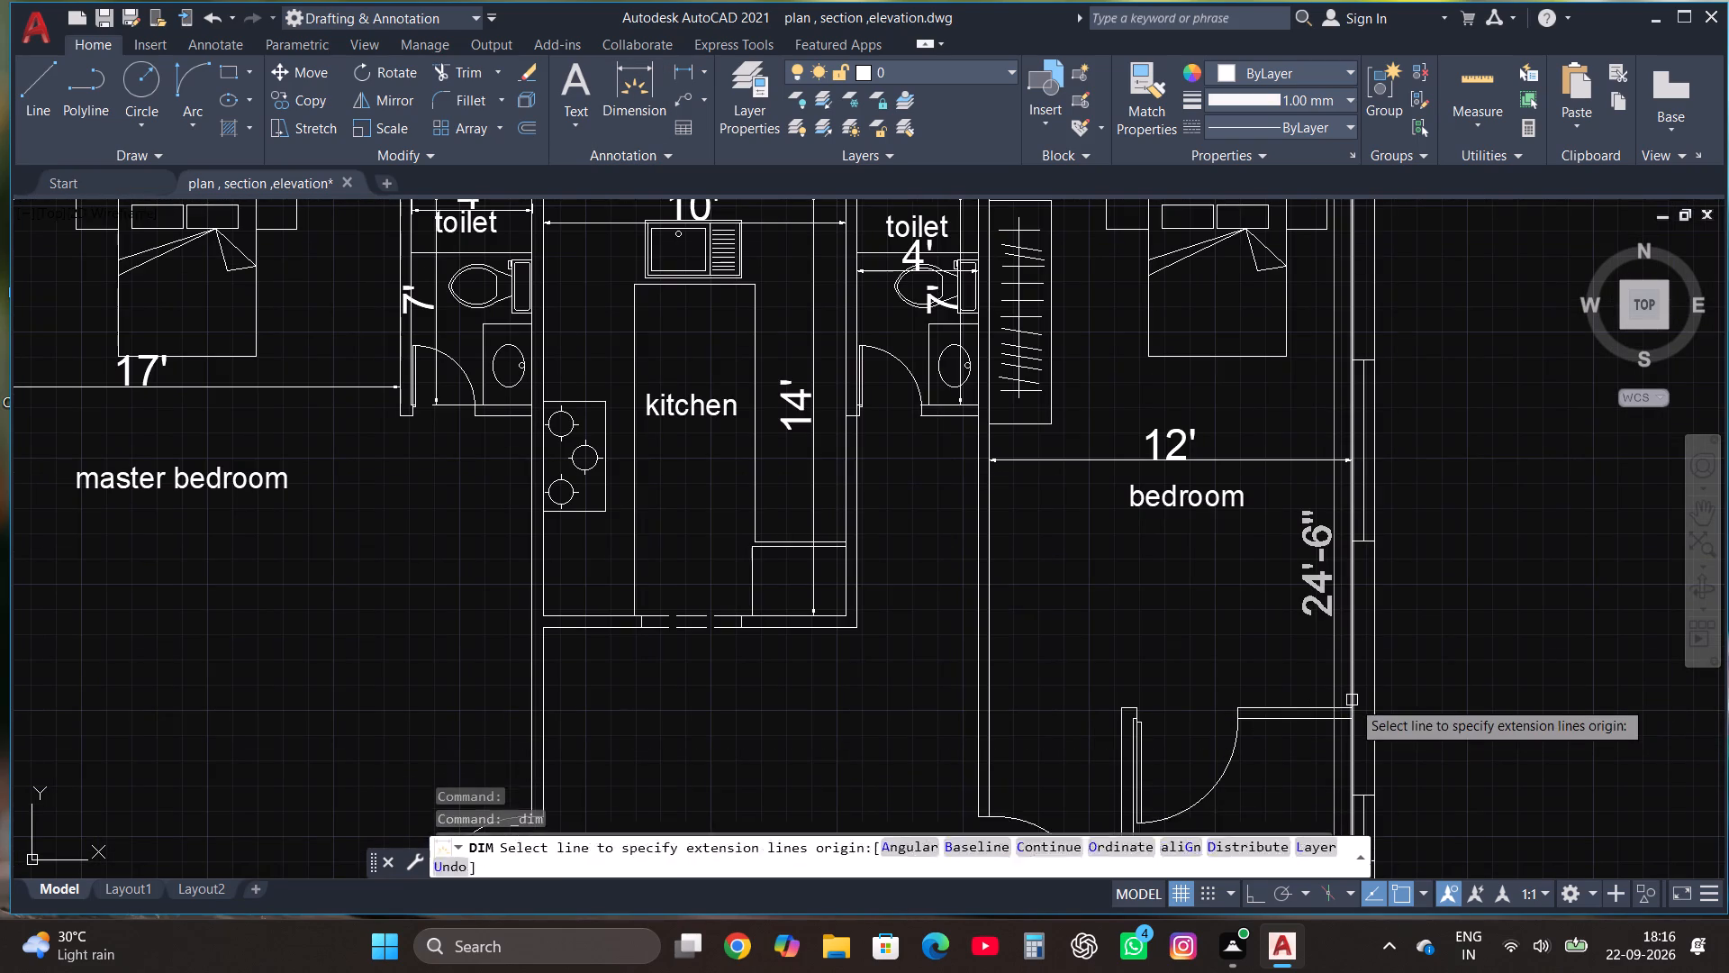
pyautogui.click(1347, 712)
pyautogui.scroll(-2, 1347, 712)
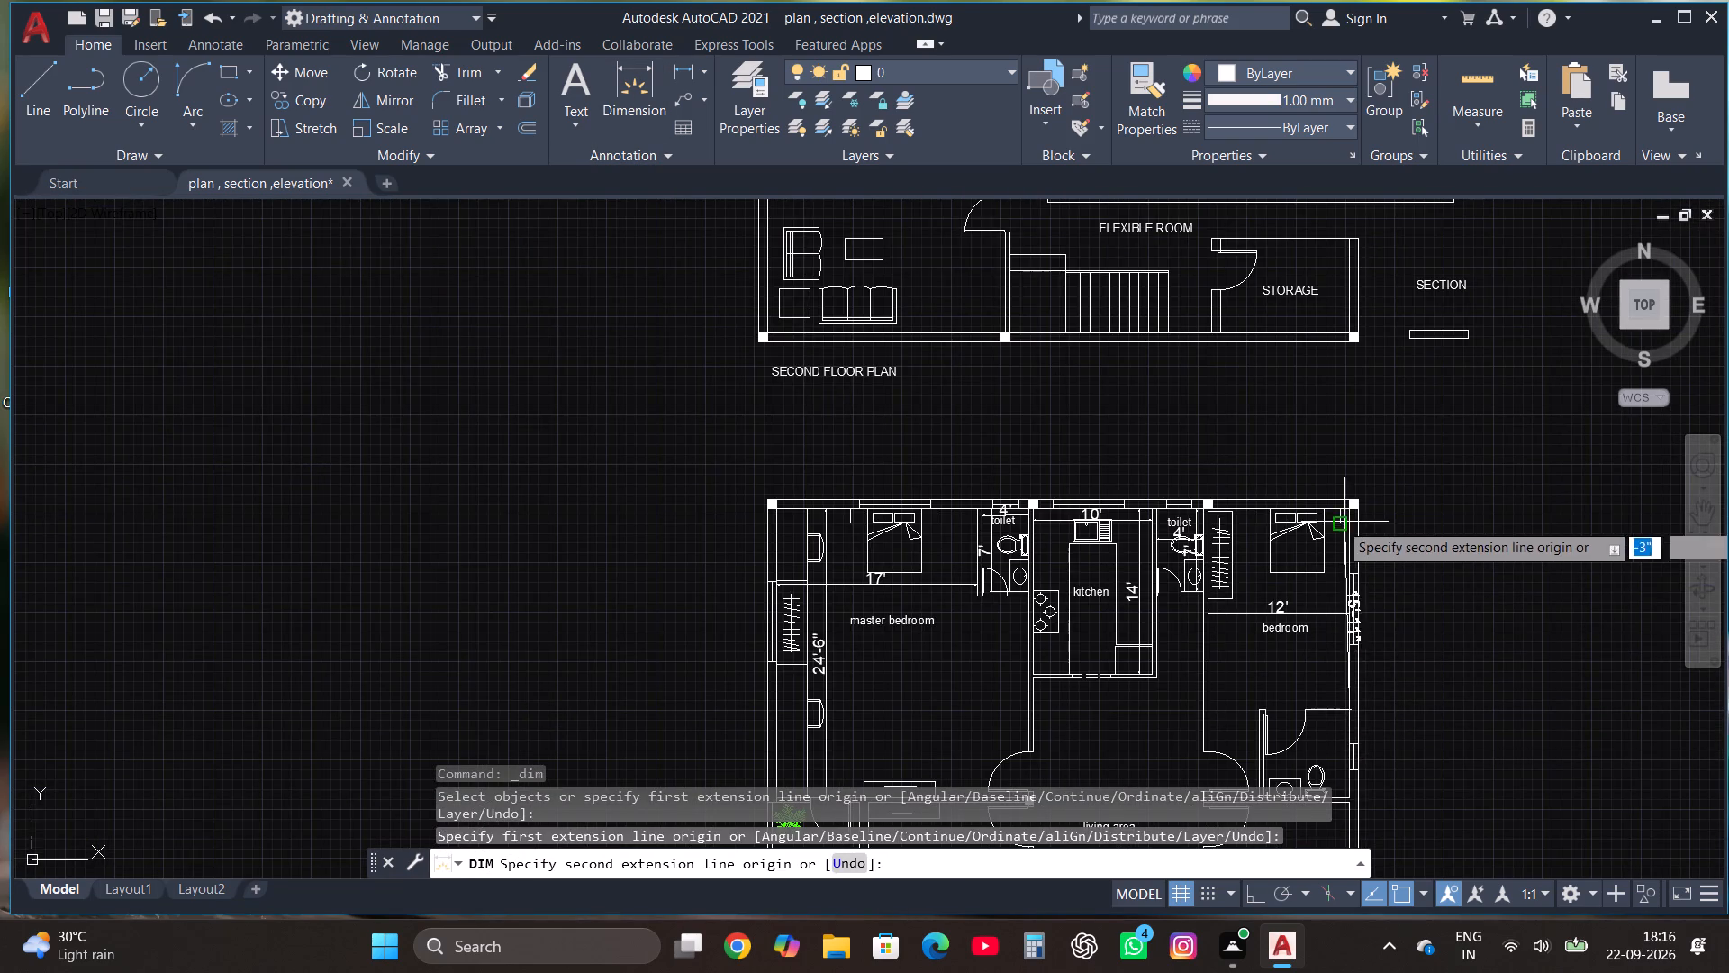
pyautogui.scroll(3, 1344, 509)
pyautogui.click(1356, 505)
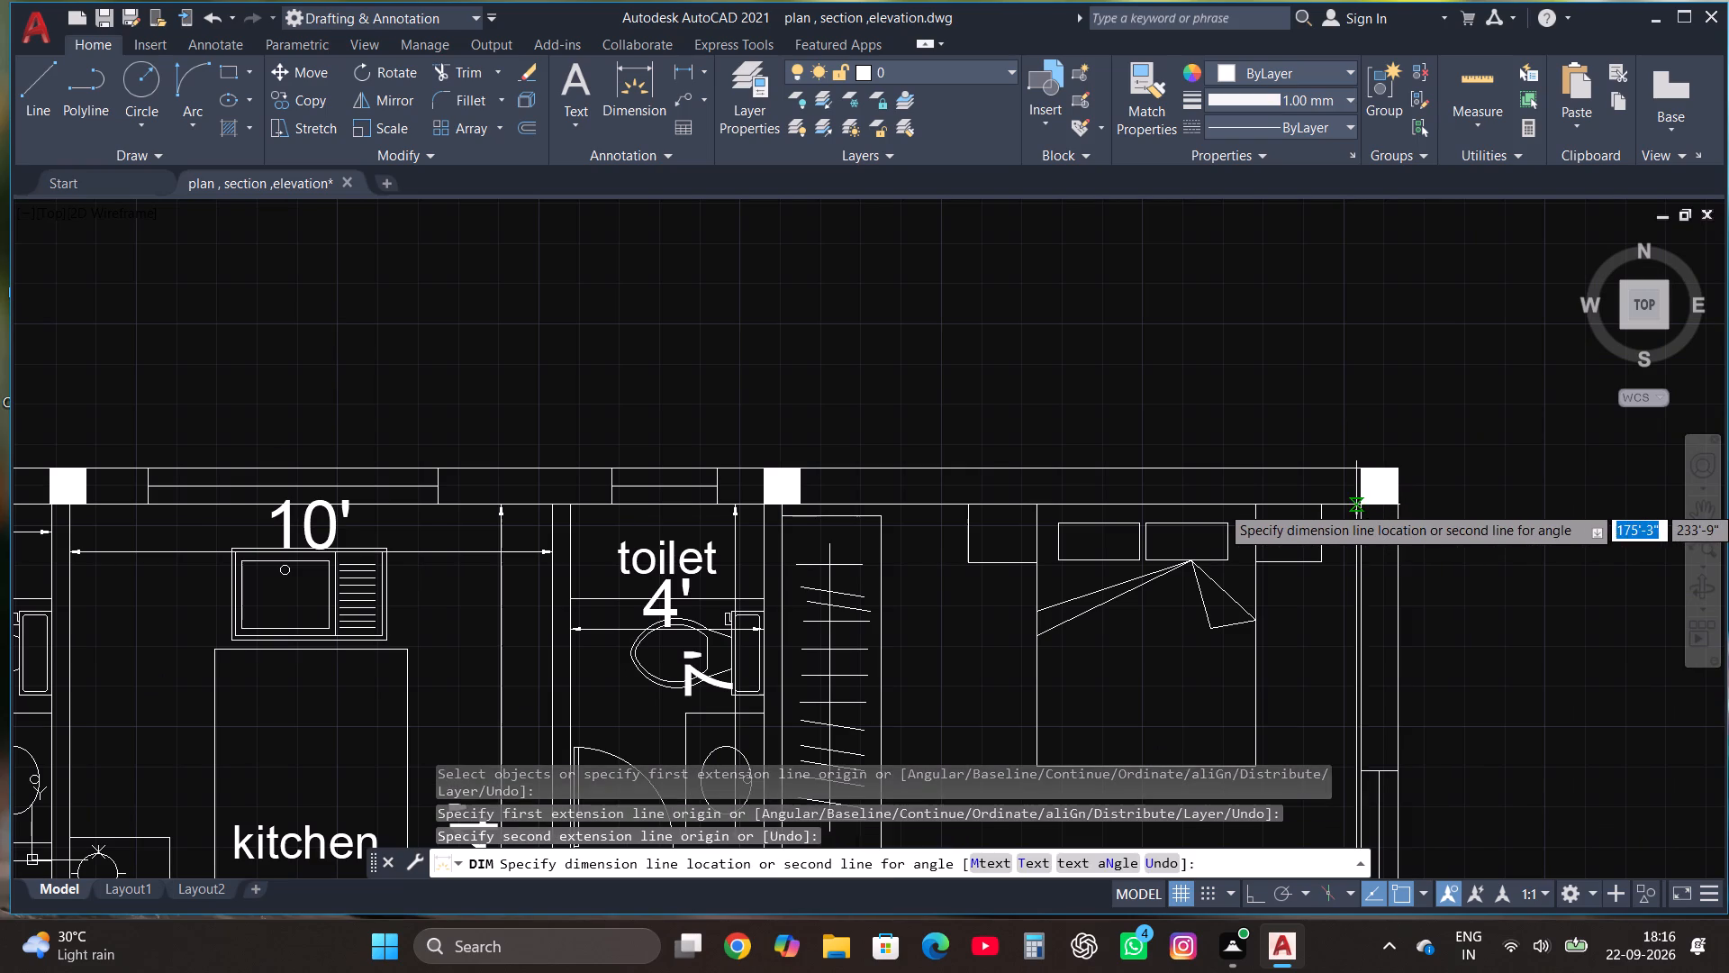
pyautogui.scroll(-2, 1353, 505)
pyautogui.click(1333, 529)
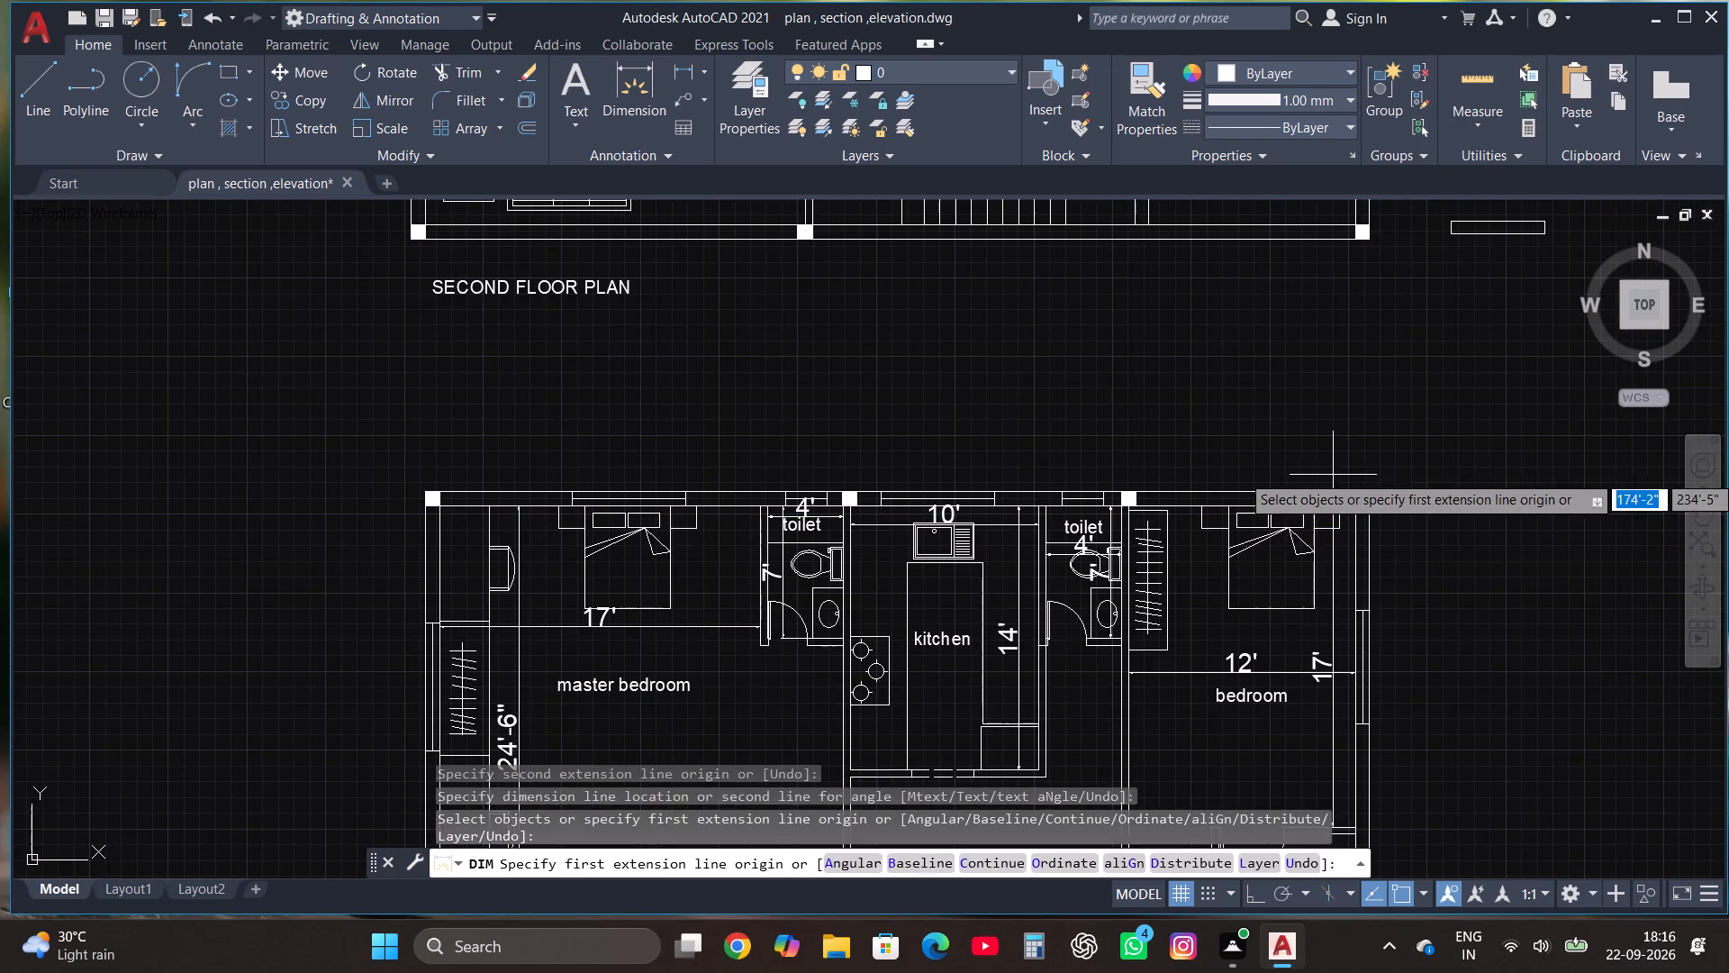
# Dimension the inner north-south length of the toilet attached to the north-east bedroom, placing the dimension line just inside its east wall.
pyautogui.scroll(-1, 1310, 400)
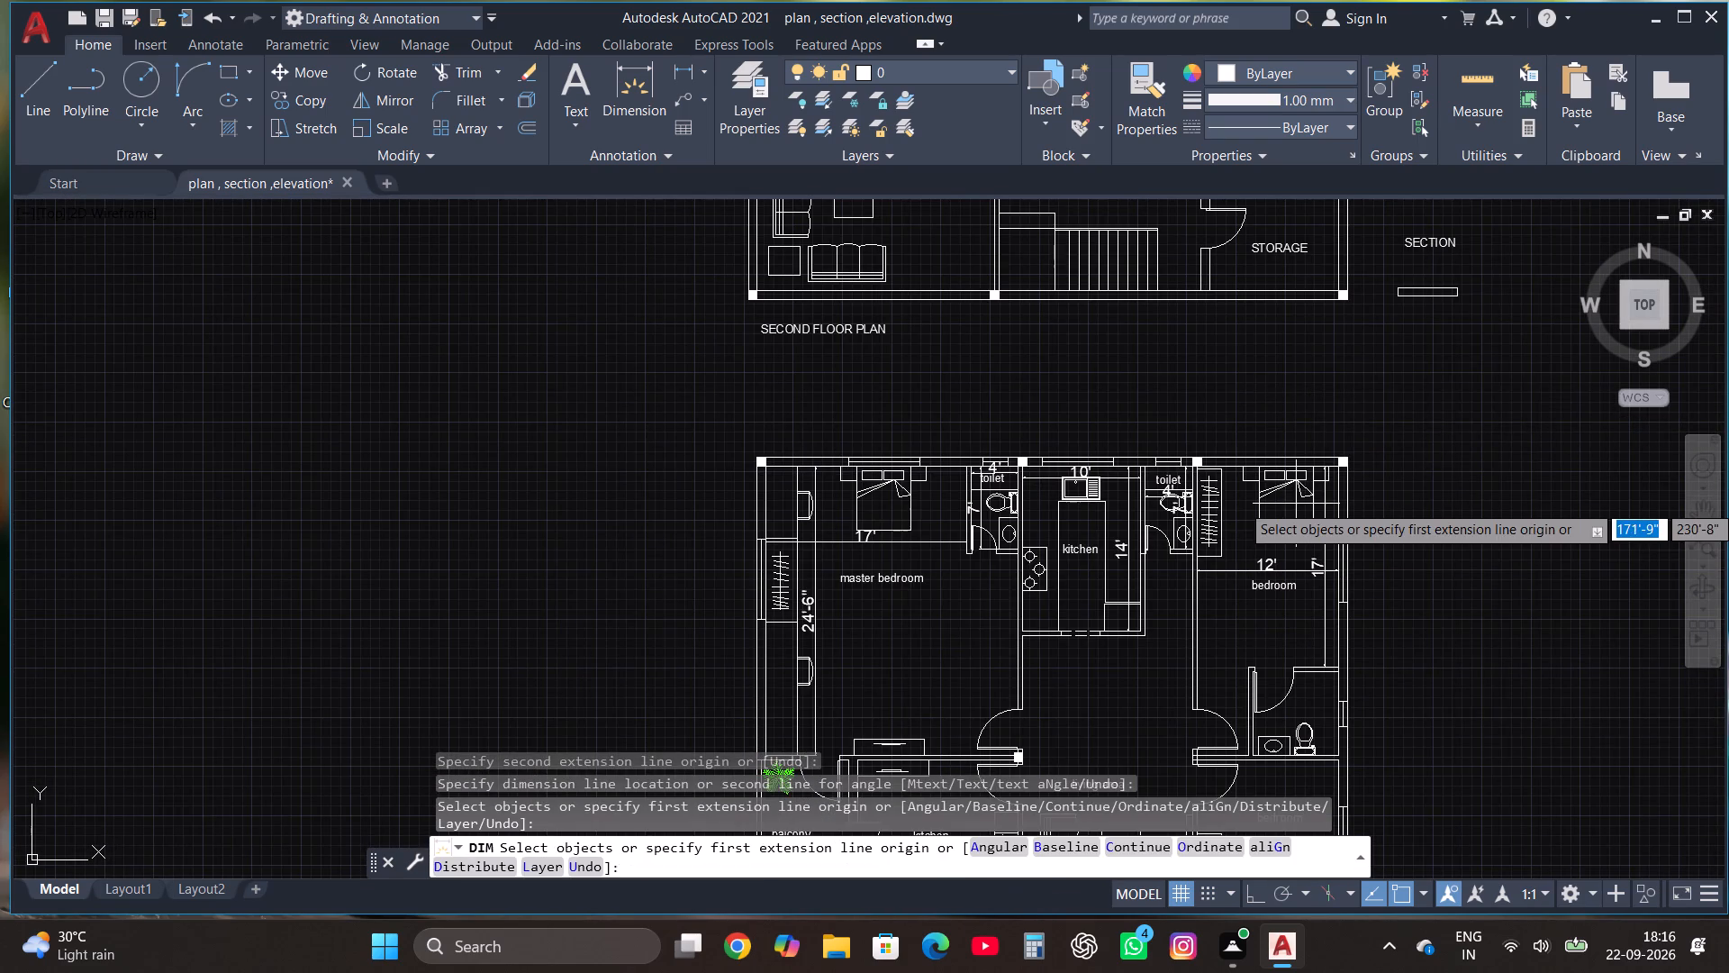
pyautogui.scroll(-1, 1271, 451)
pyautogui.scroll(1, 1291, 601)
pyautogui.scroll(1, 1332, 683)
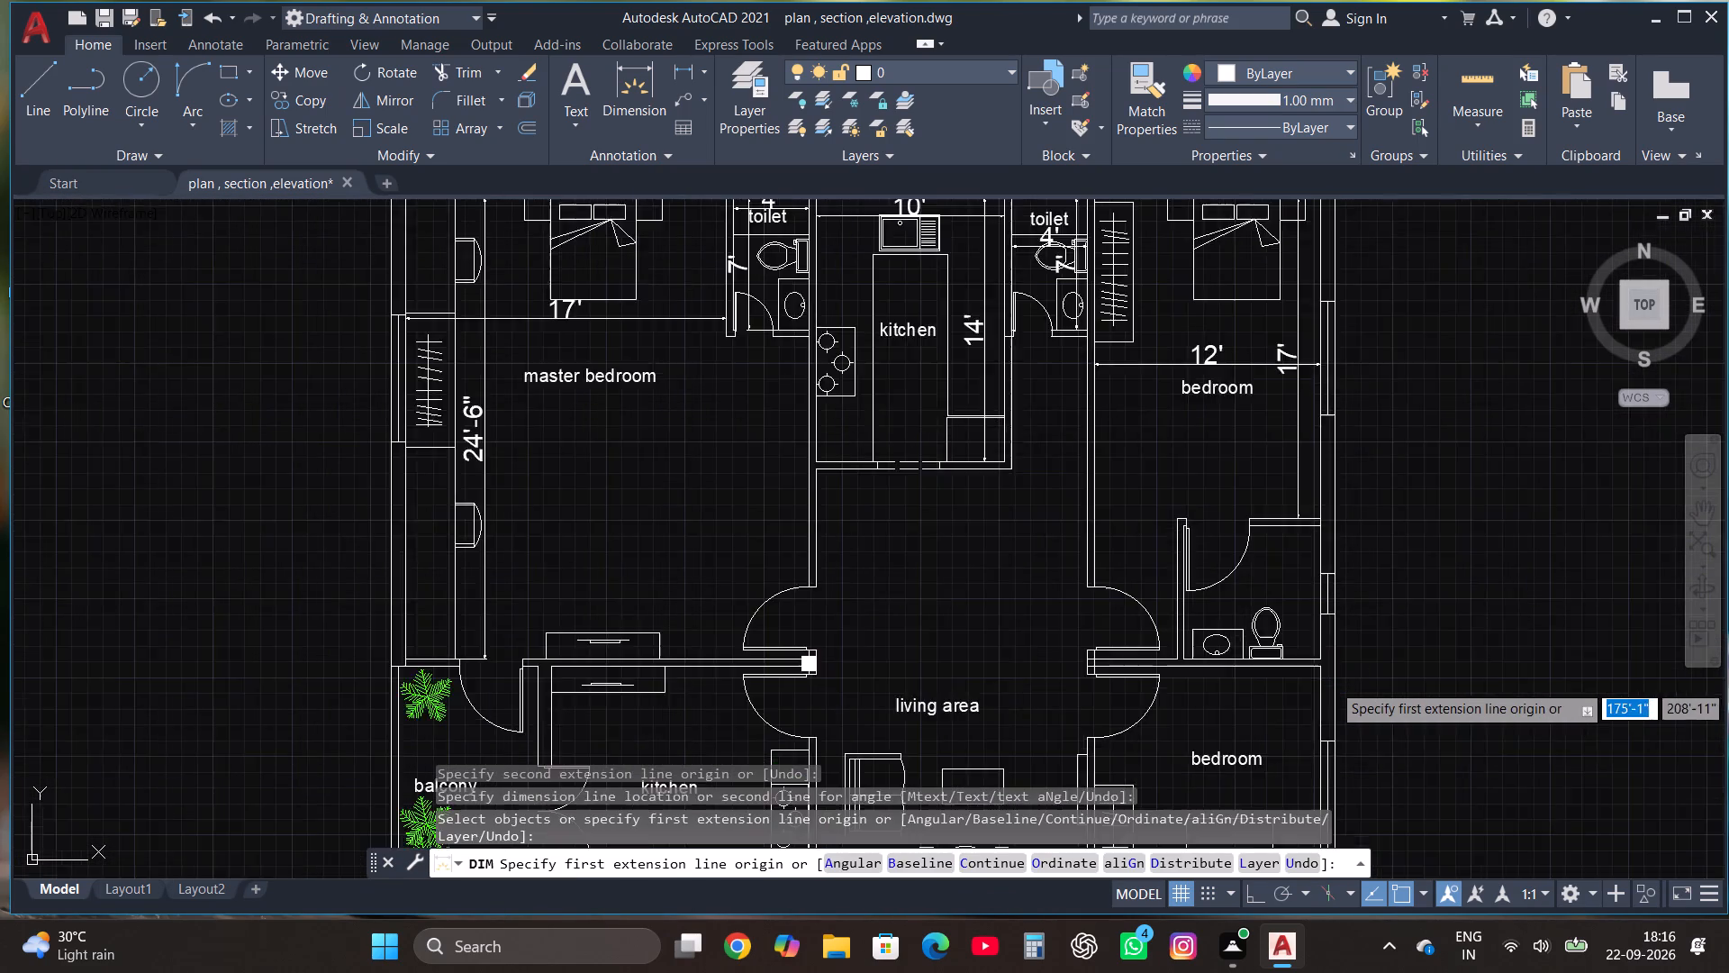
pyautogui.scroll(1, 1332, 683)
pyautogui.scroll(1, 1307, 601)
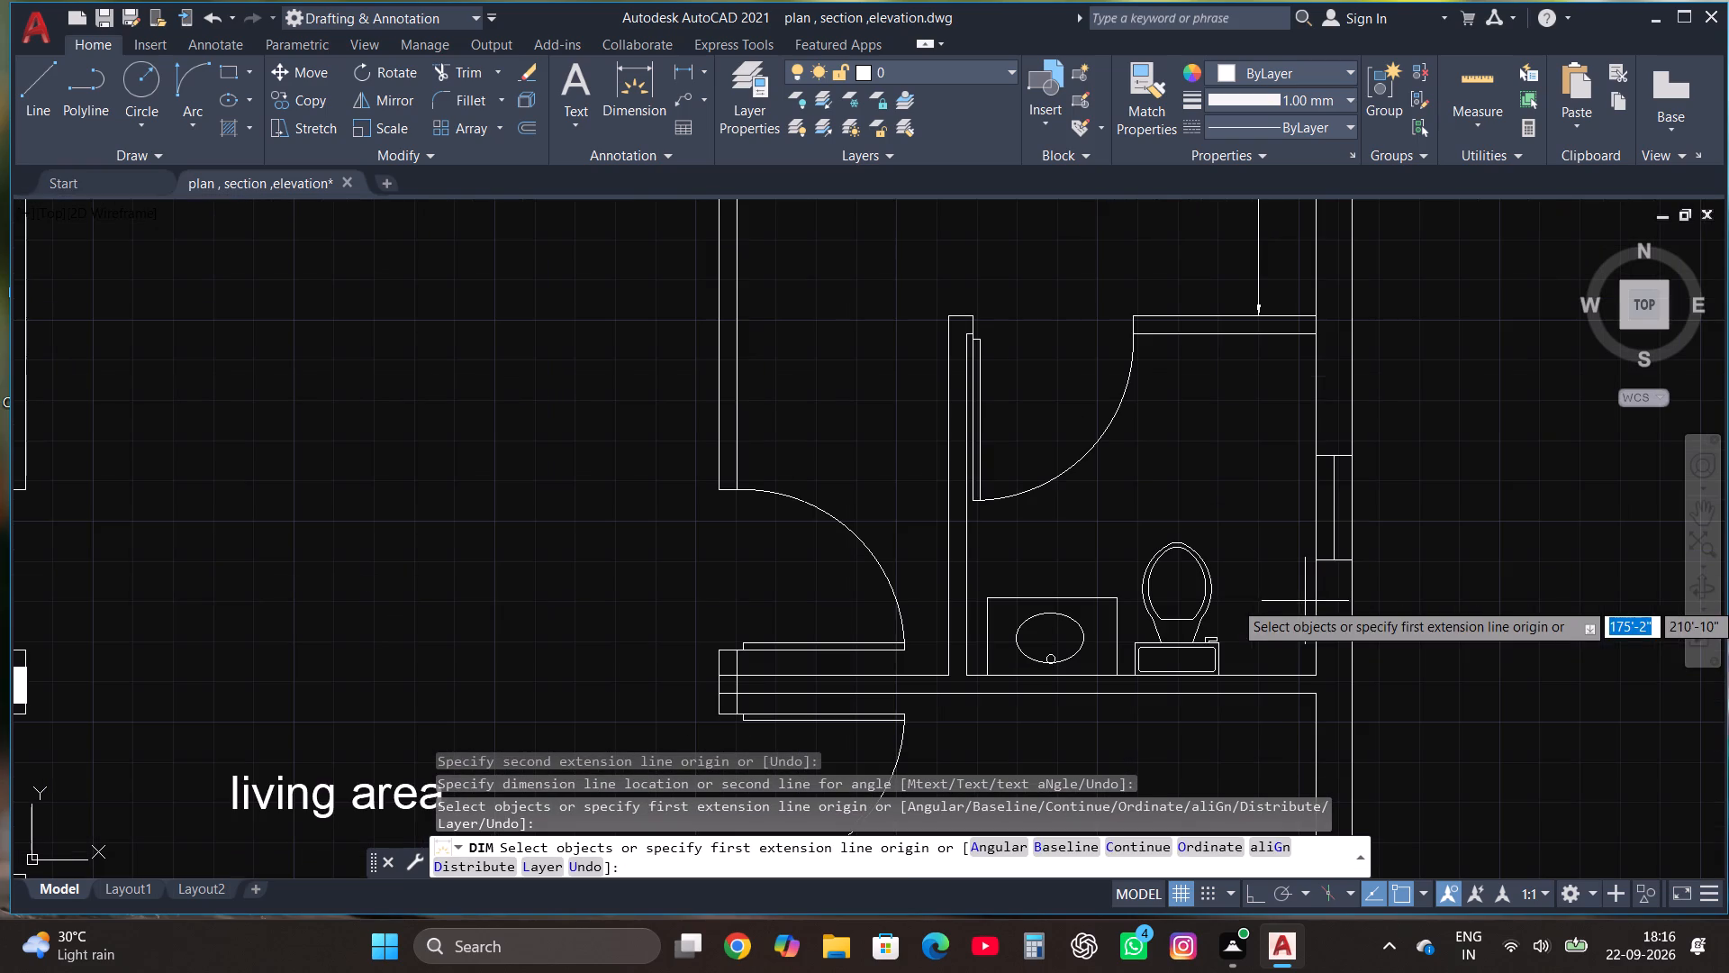
pyautogui.click(623, 83)
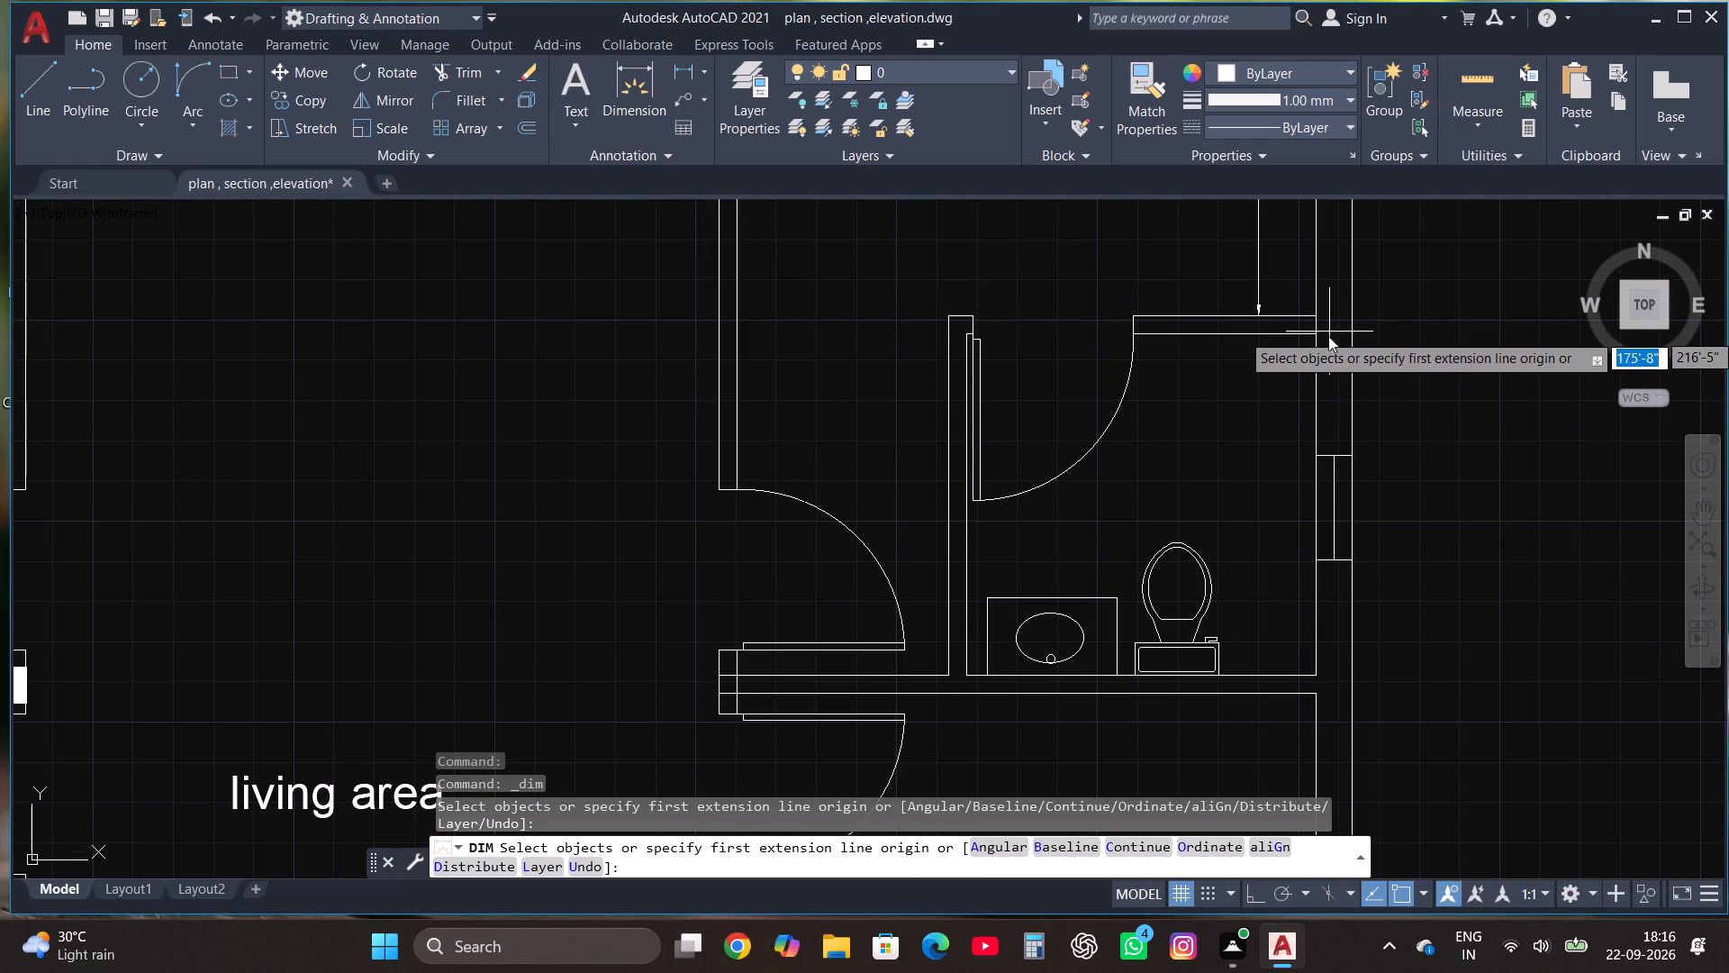
pyautogui.click(1319, 673)
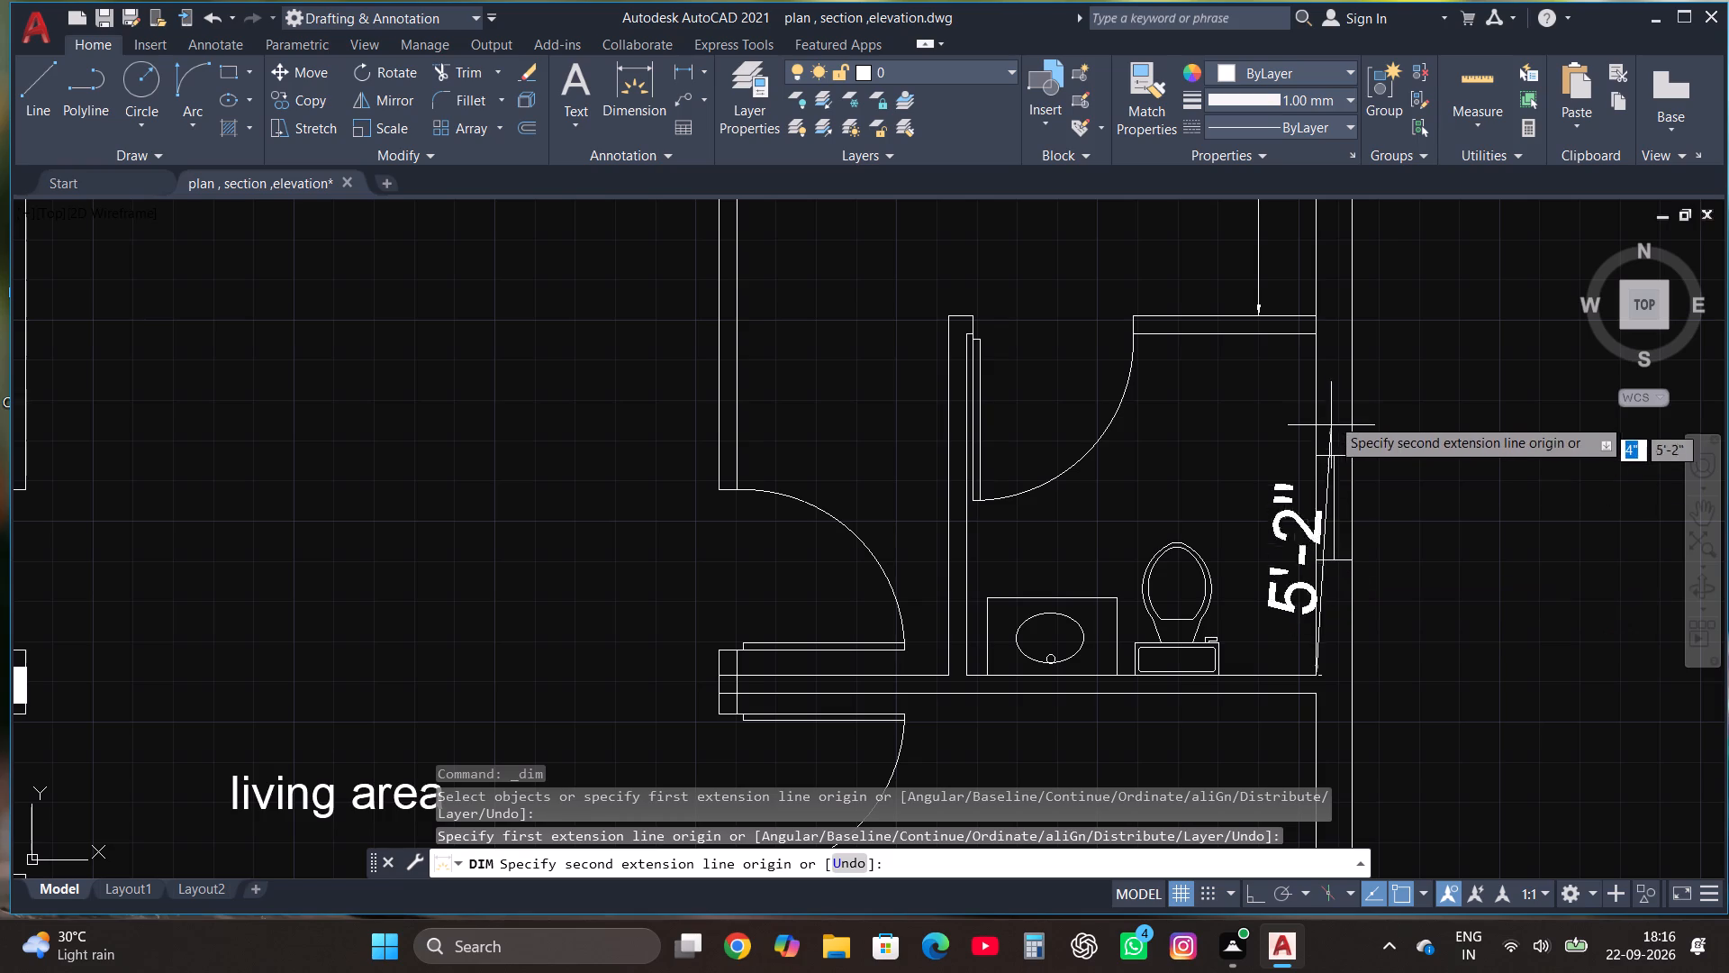
pyautogui.click(1312, 335)
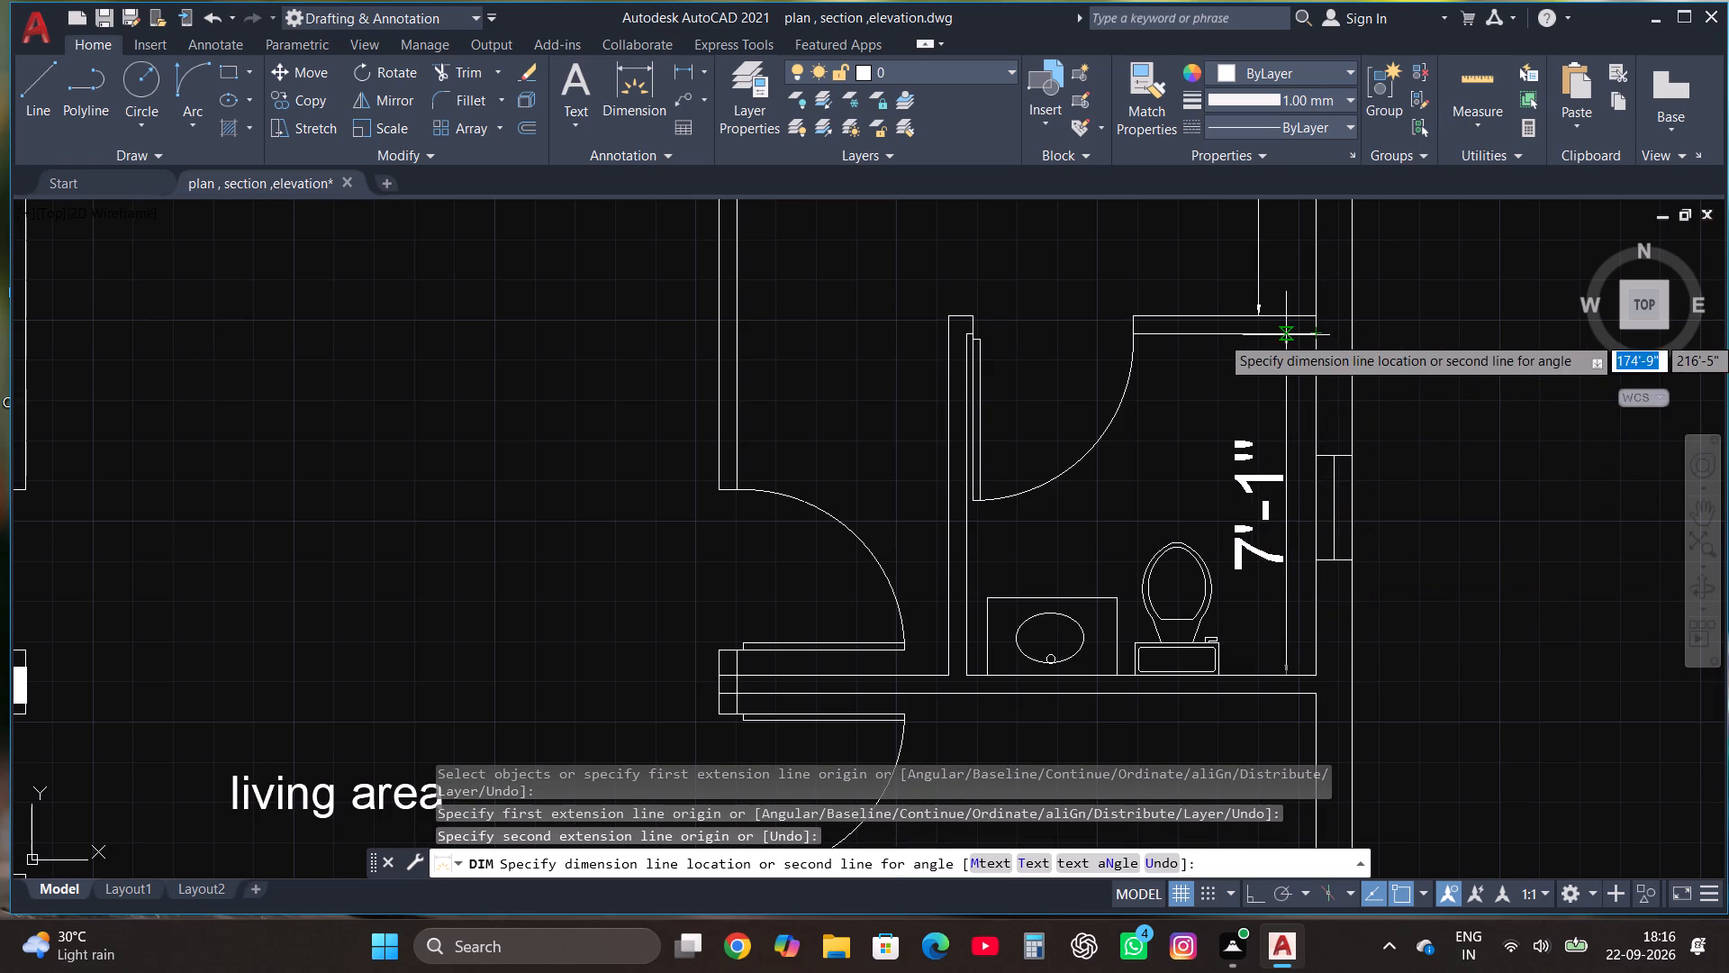
pyautogui.click(1286, 335)
# Dimension the same attached toilet's inner width along its south wall, placing the dimension line just north of the washbasin.
pyautogui.click(629, 81)
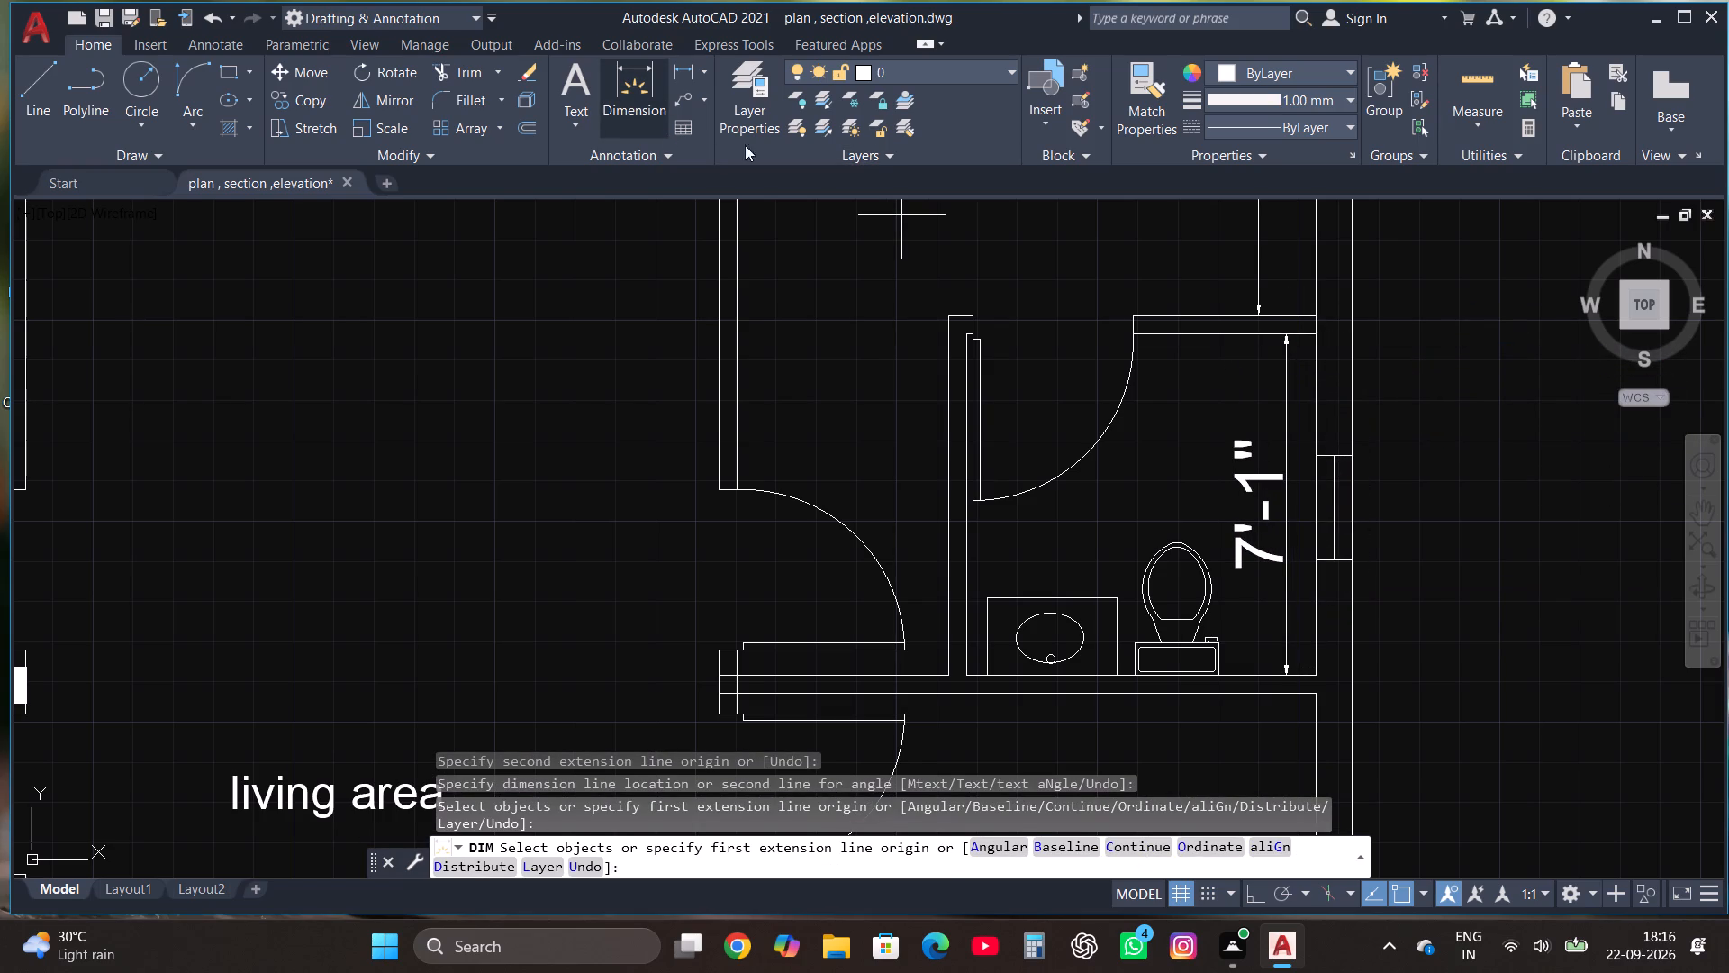
pyautogui.click(965, 675)
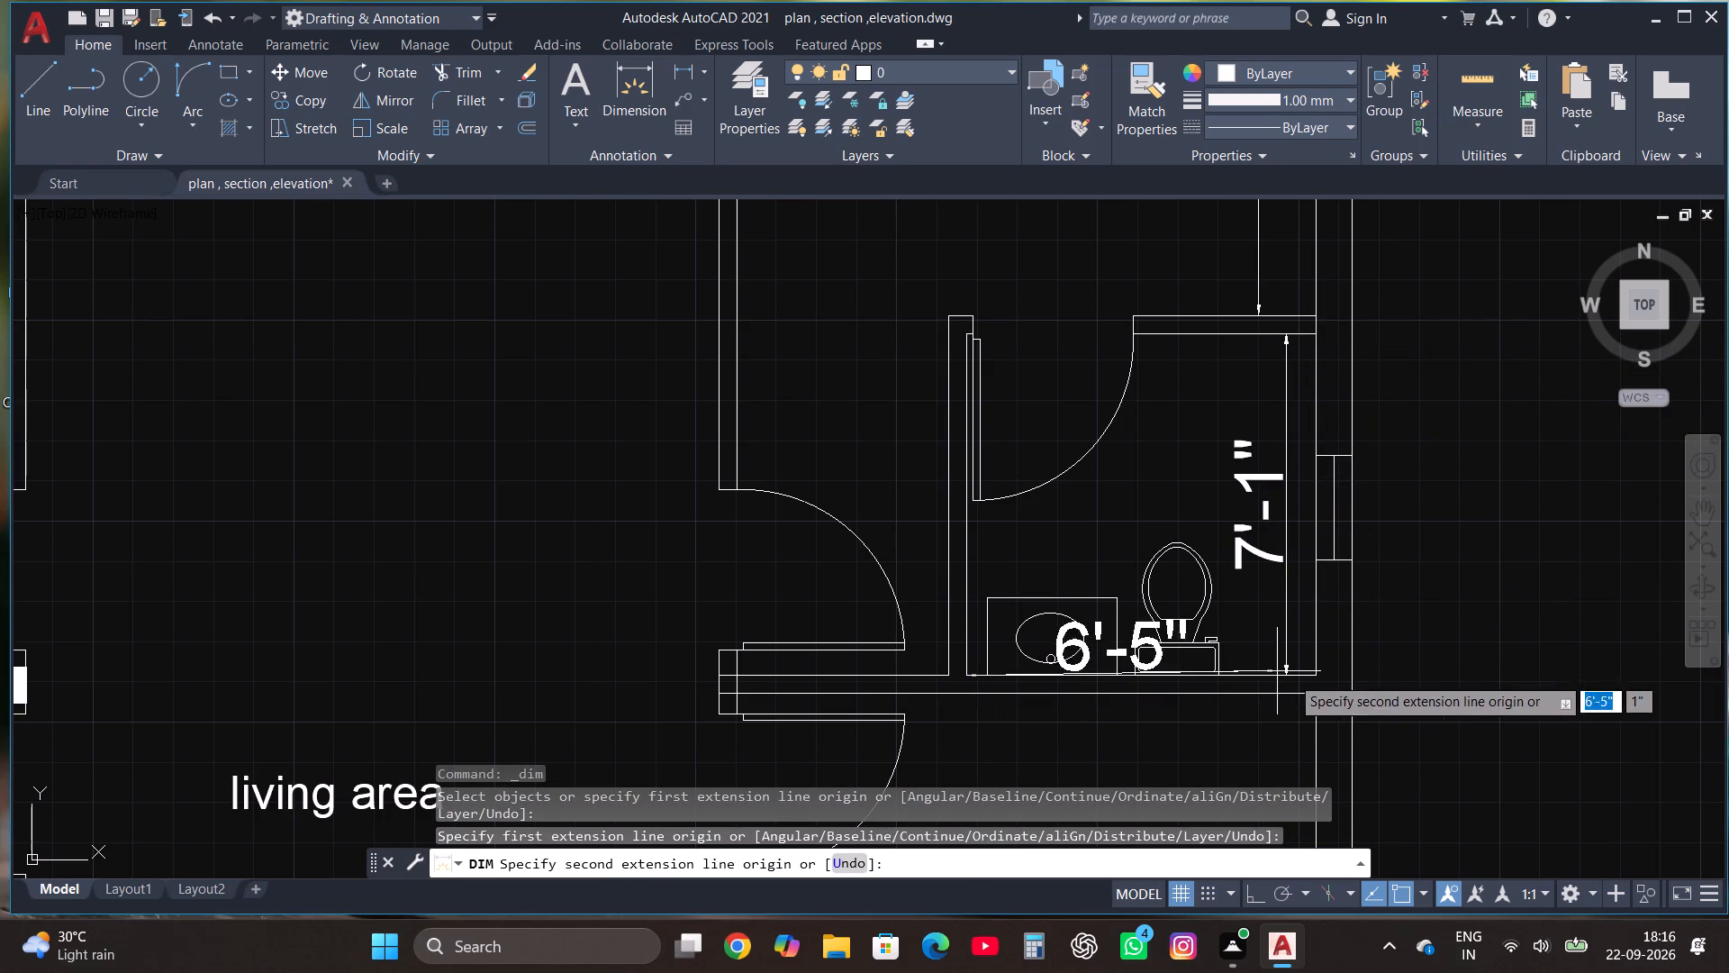
pyautogui.click(1322, 678)
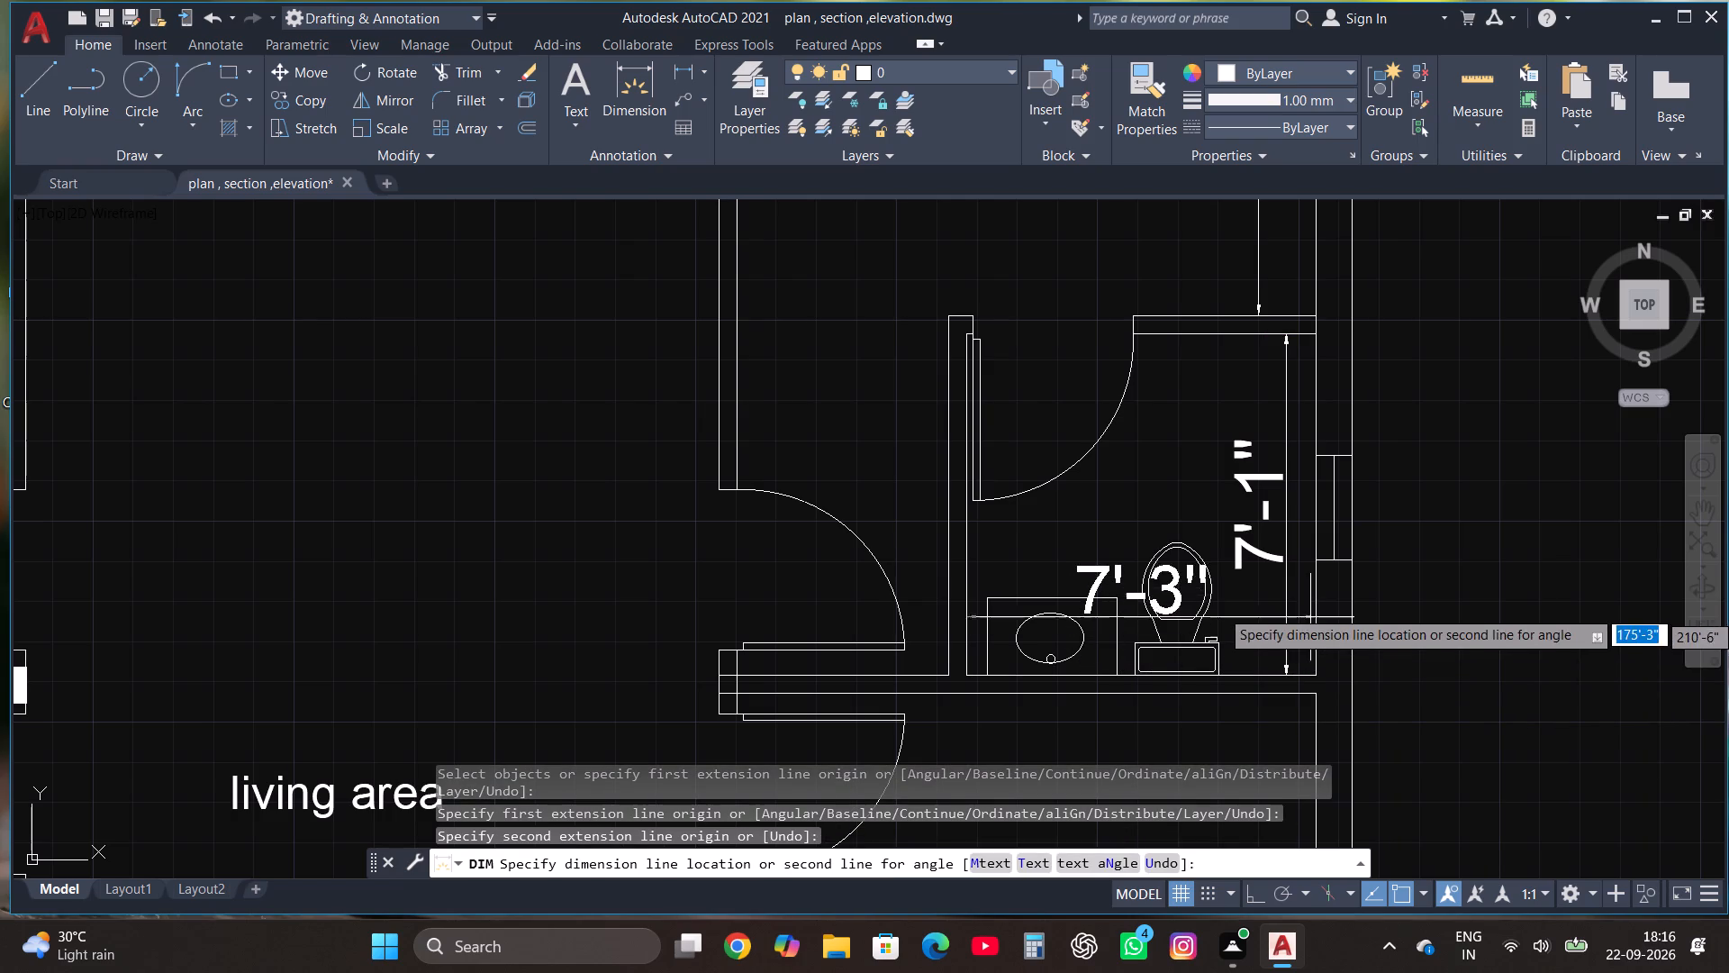
pyautogui.click(1303, 549)
# Dimension the south-east bedroom's inner width along the south wall, placing the dimension line between the bedroom label and the bed.
pyautogui.scroll(-2, 1246, 501)
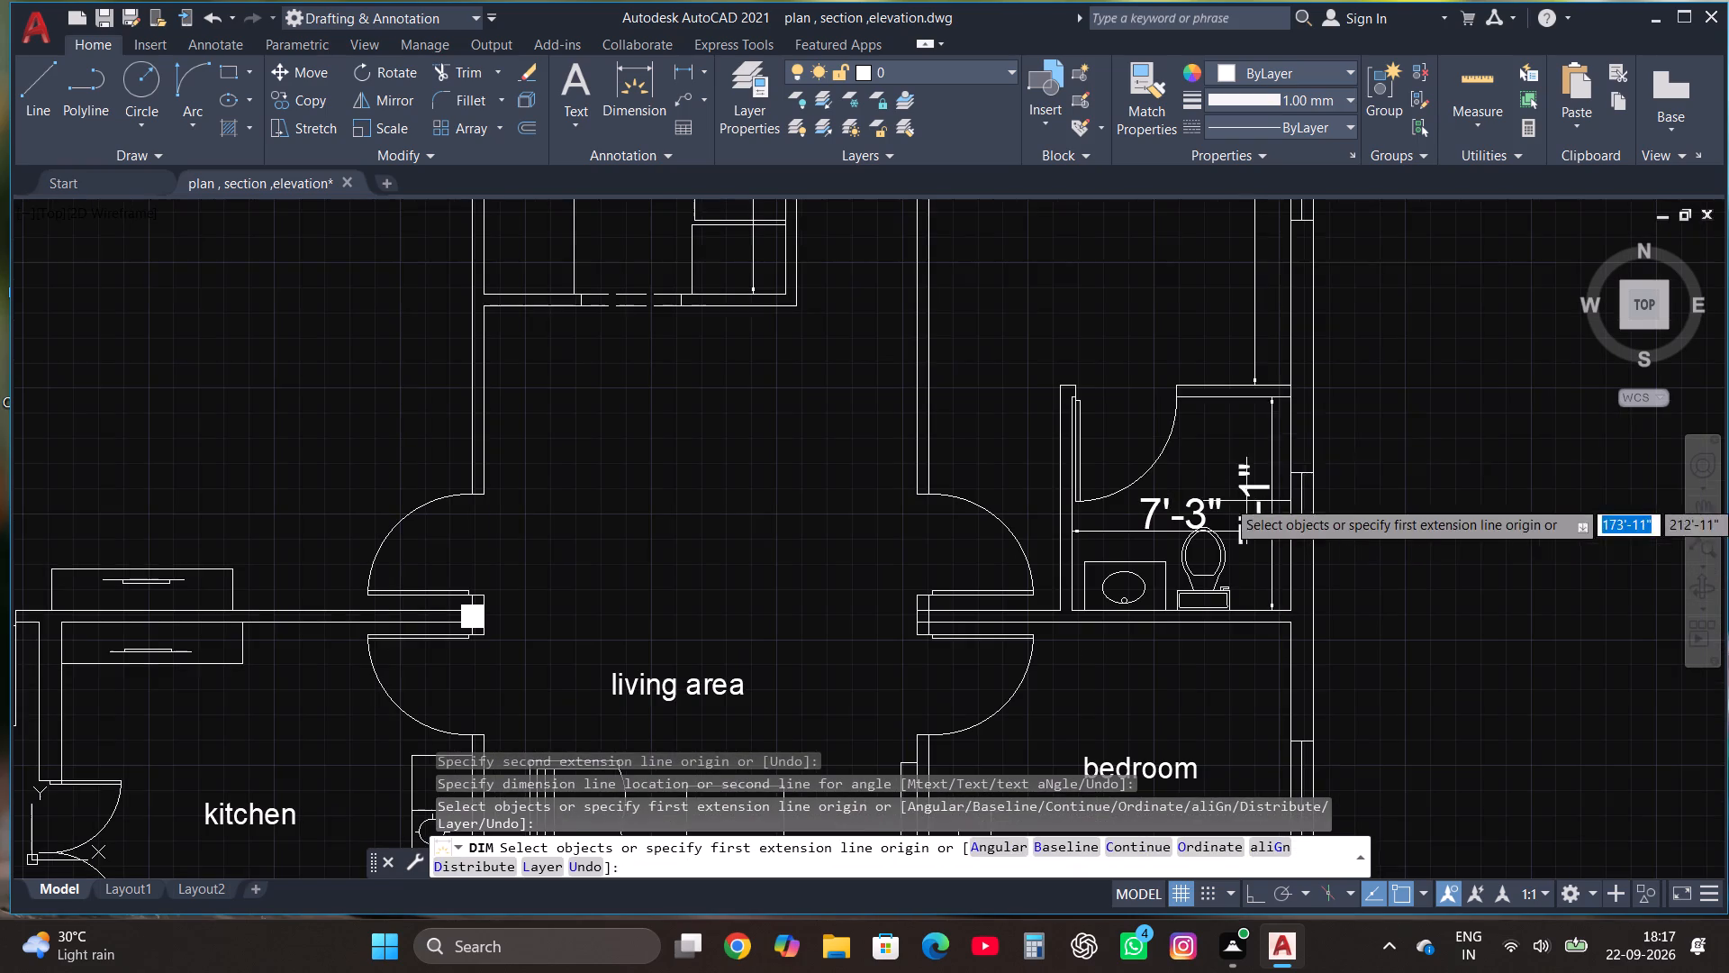
pyautogui.click(618, 81)
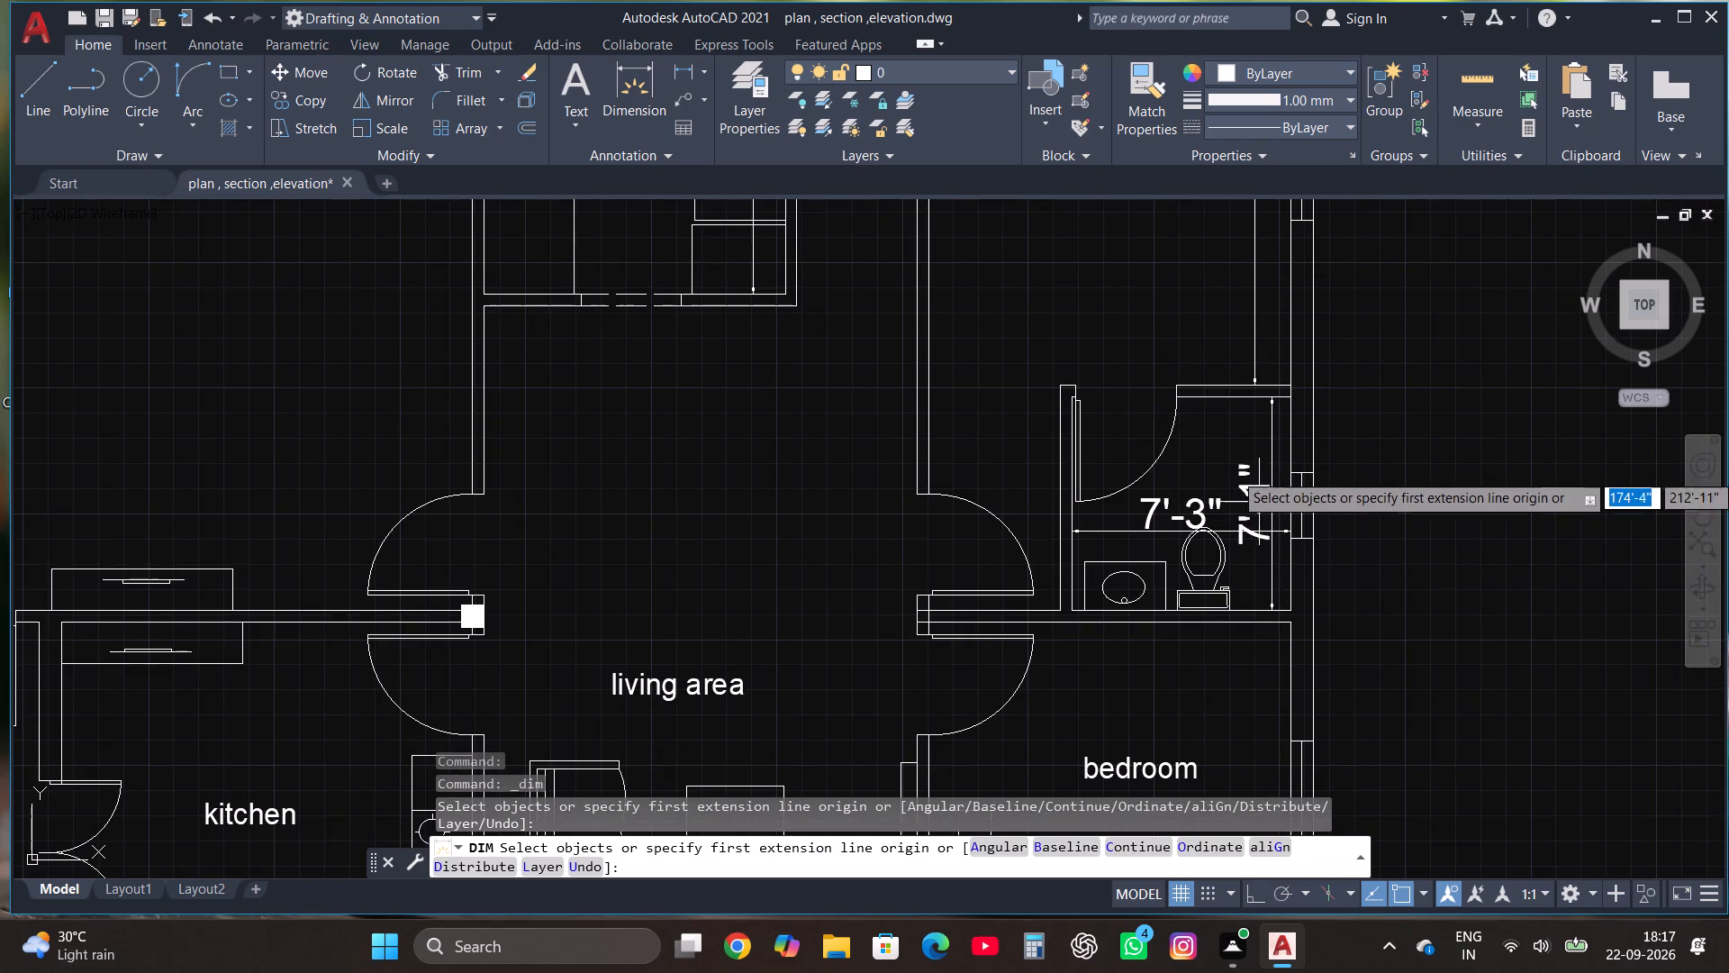
pyautogui.scroll(-2, 1259, 392)
pyautogui.scroll(2, 1216, 650)
pyautogui.scroll(2, 1018, 614)
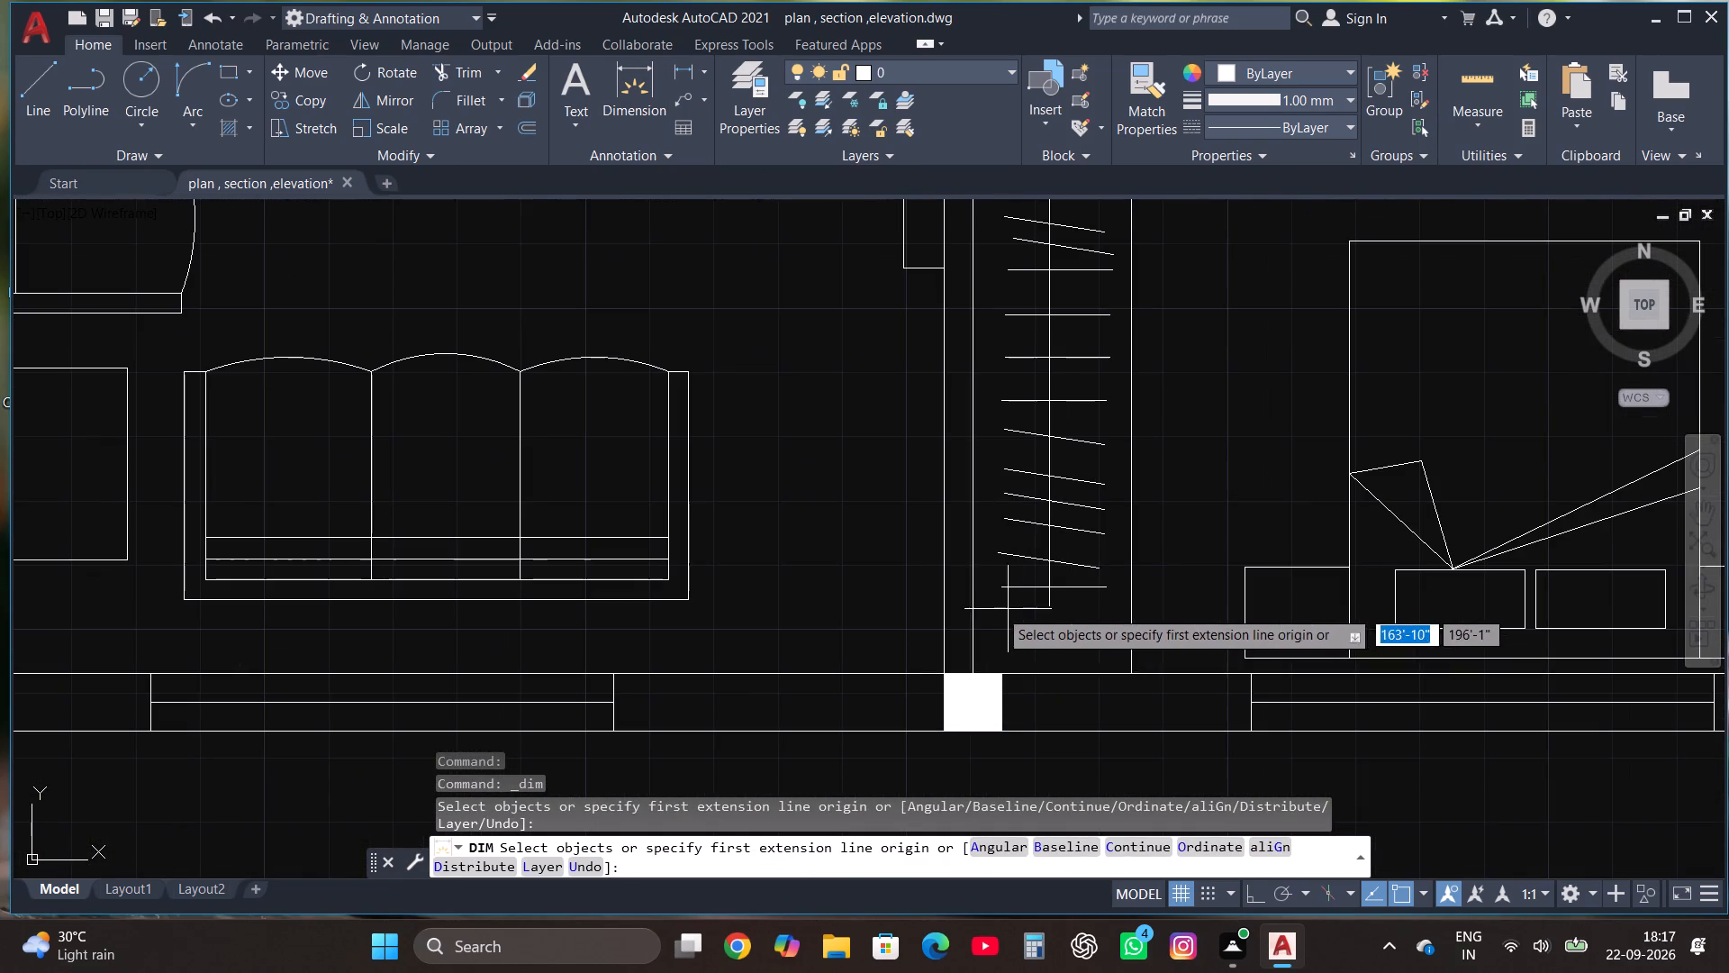
pyautogui.click(971, 677)
pyautogui.scroll(-2, 971, 677)
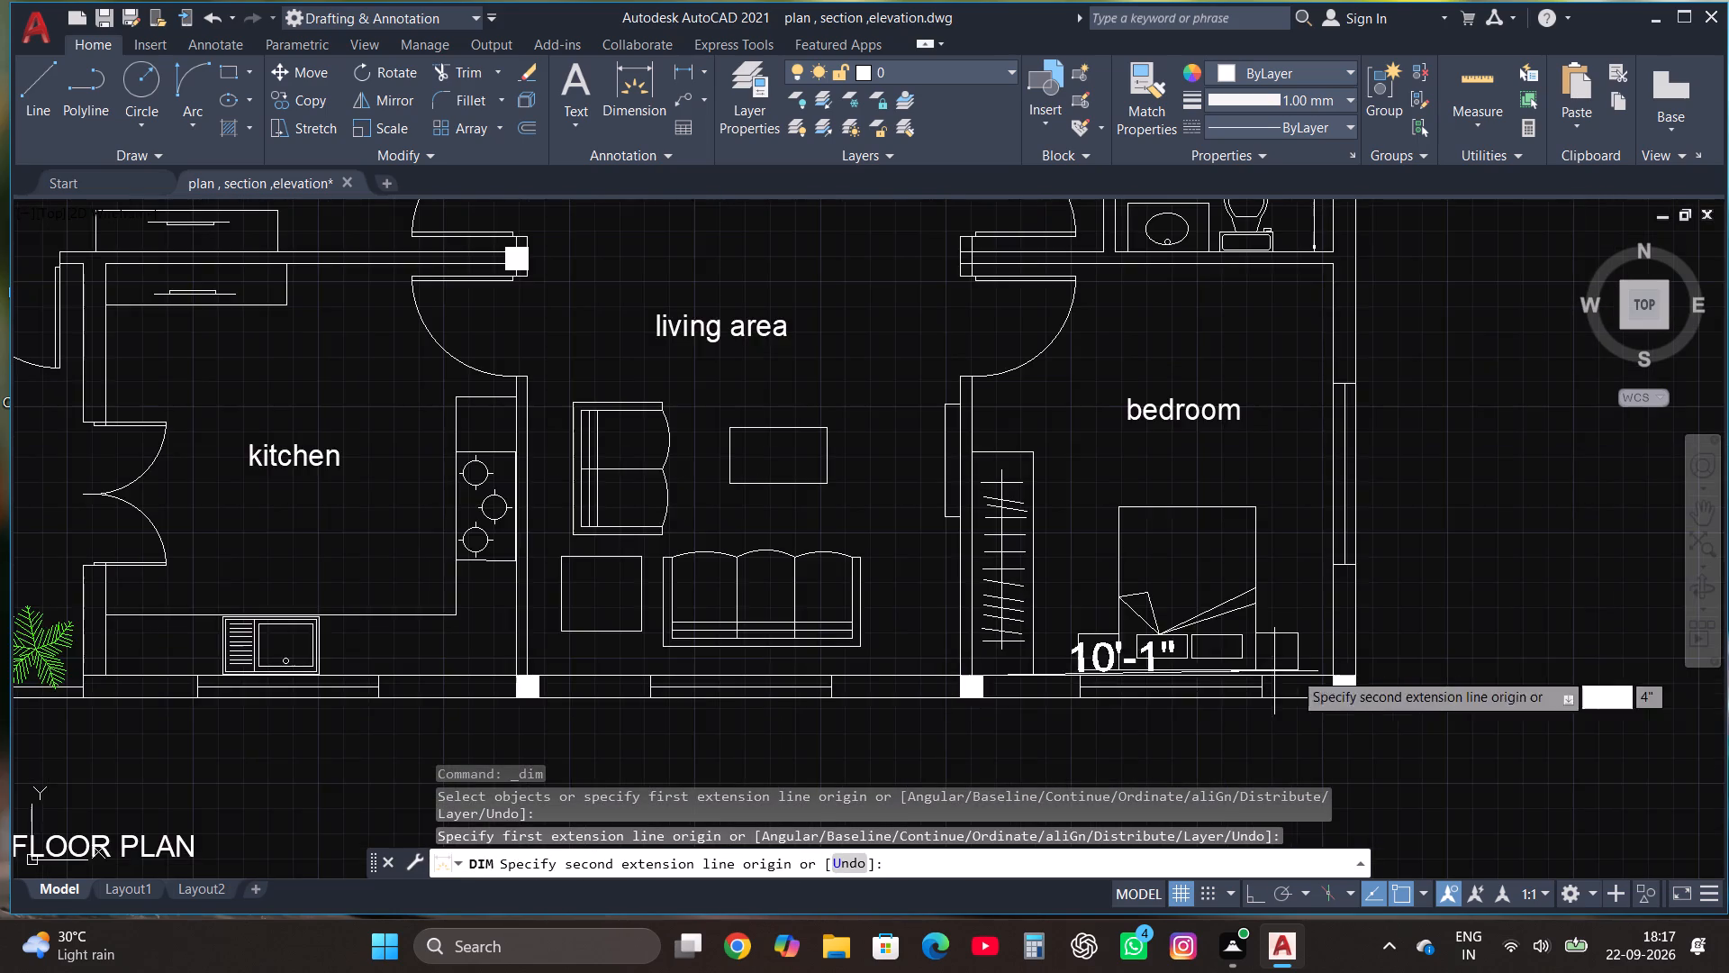
pyautogui.scroll(2, 1425, 674)
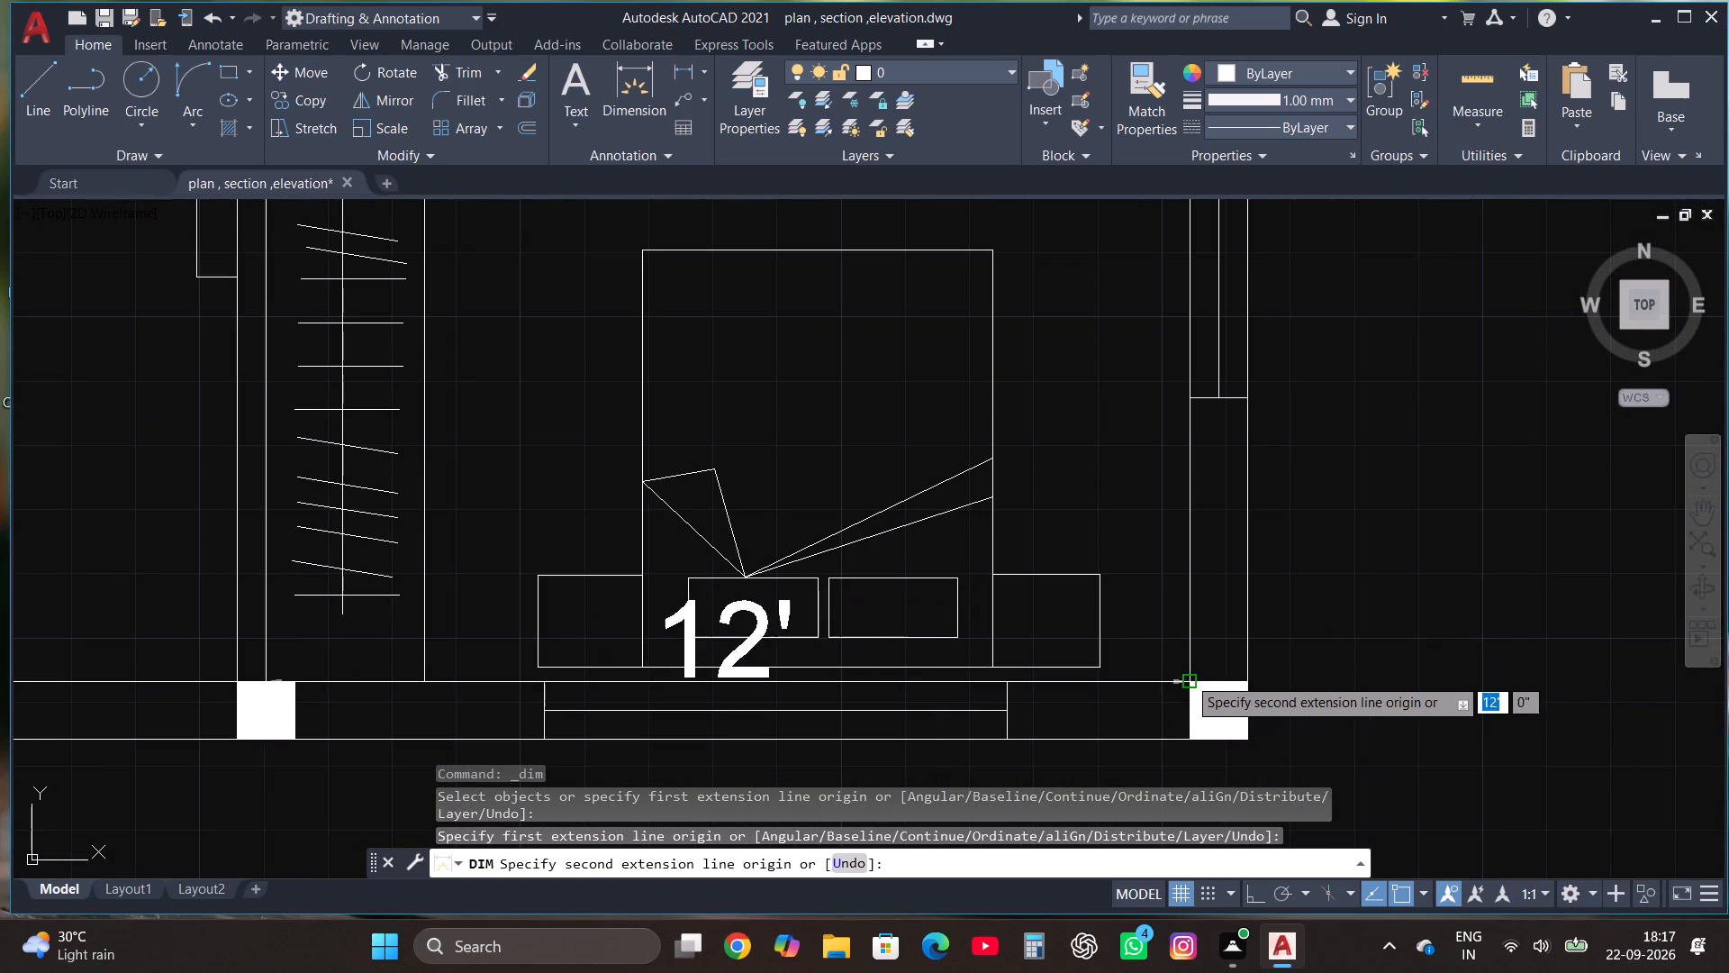
pyautogui.click(1188, 677)
pyautogui.scroll(-1, 1188, 677)
pyautogui.scroll(-1, 1158, 490)
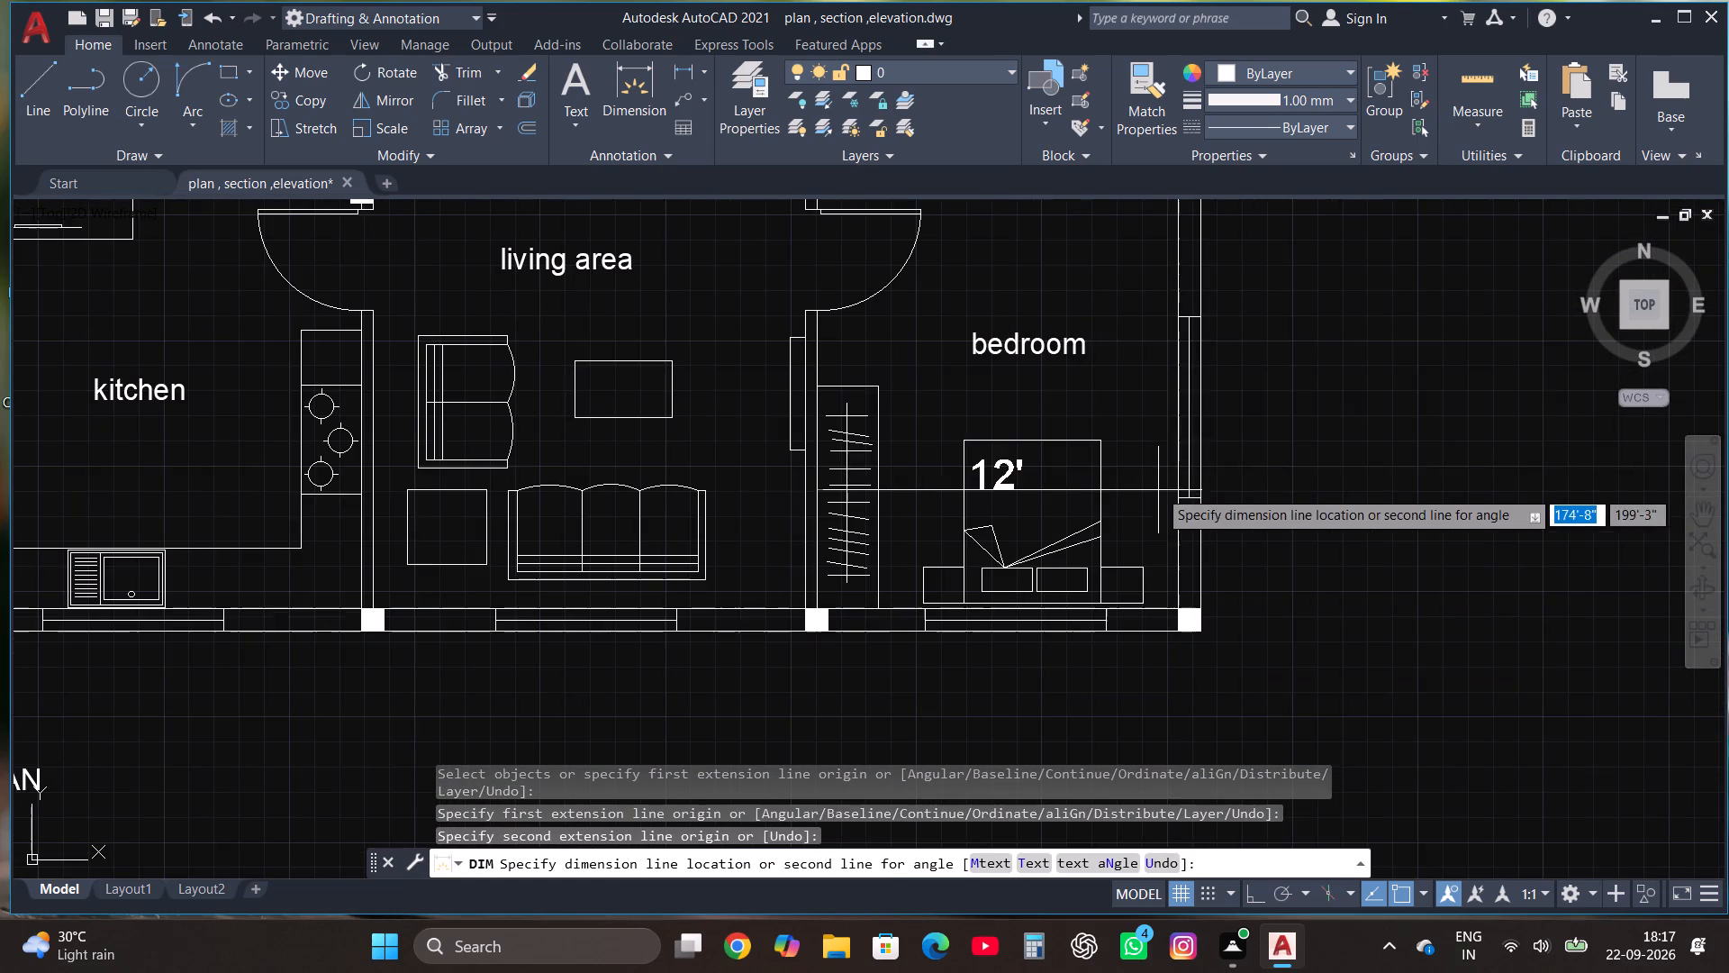
pyautogui.click(1151, 397)
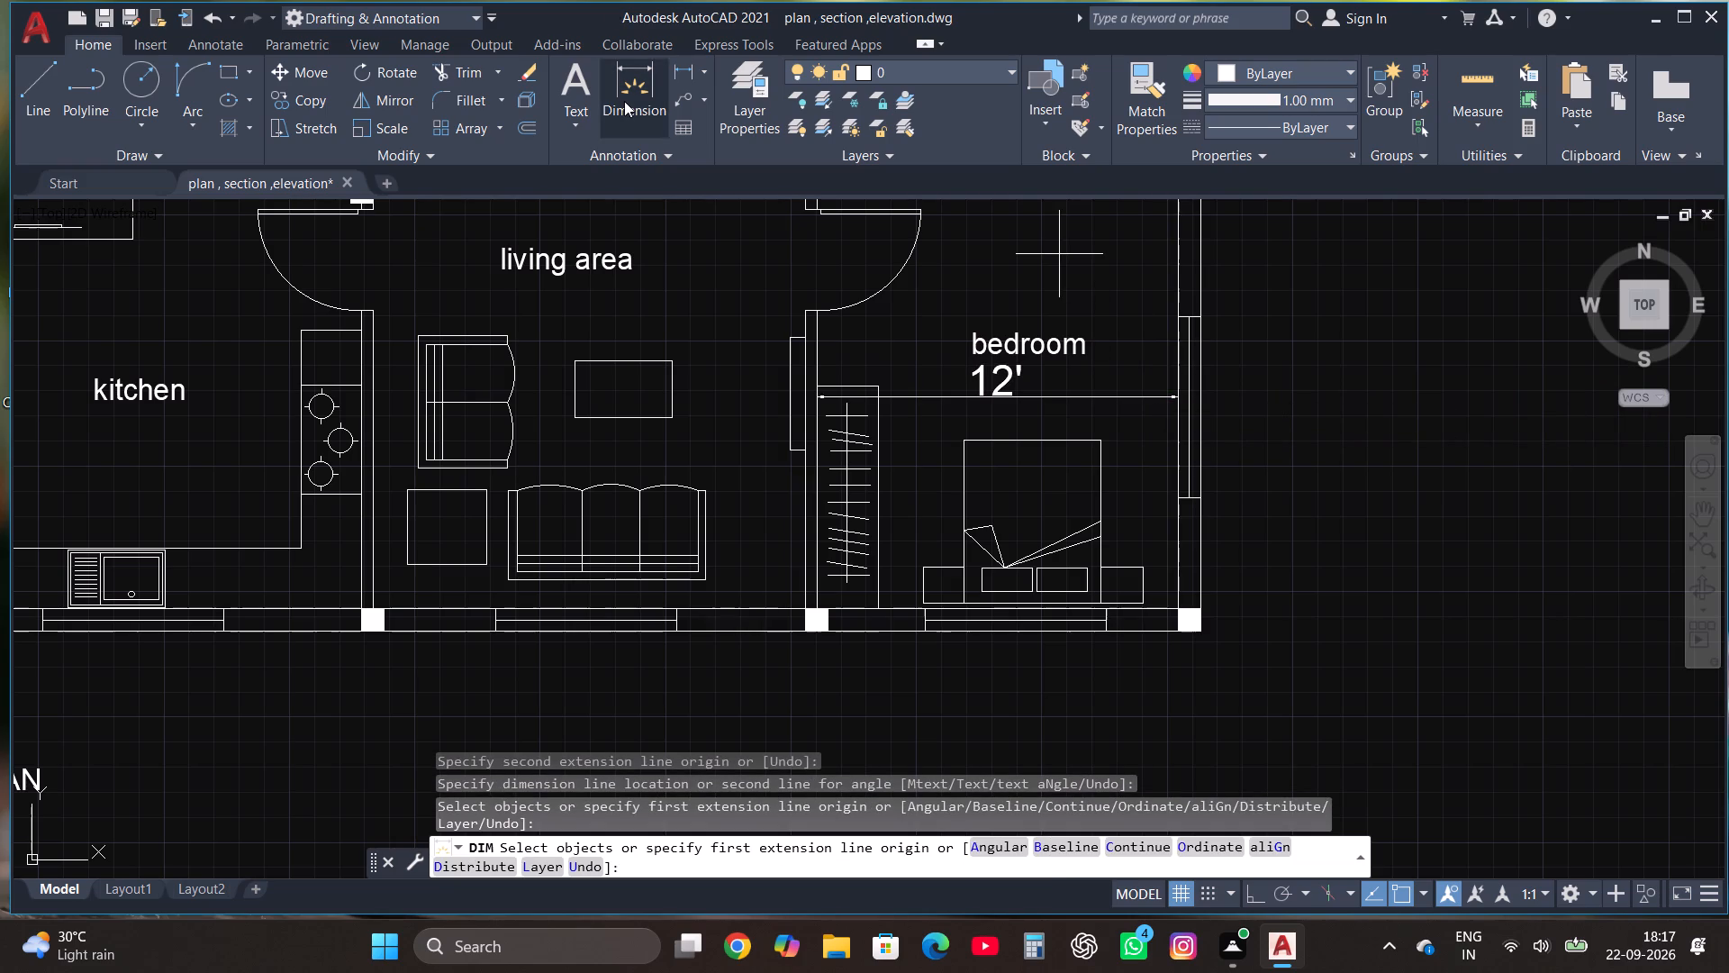
# Dimension the same bedroom's inner length from its north wall to its south wall, placing the dimension line just inside the east wall.
pyautogui.click(624, 101)
pyautogui.scroll(-1, 1169, 585)
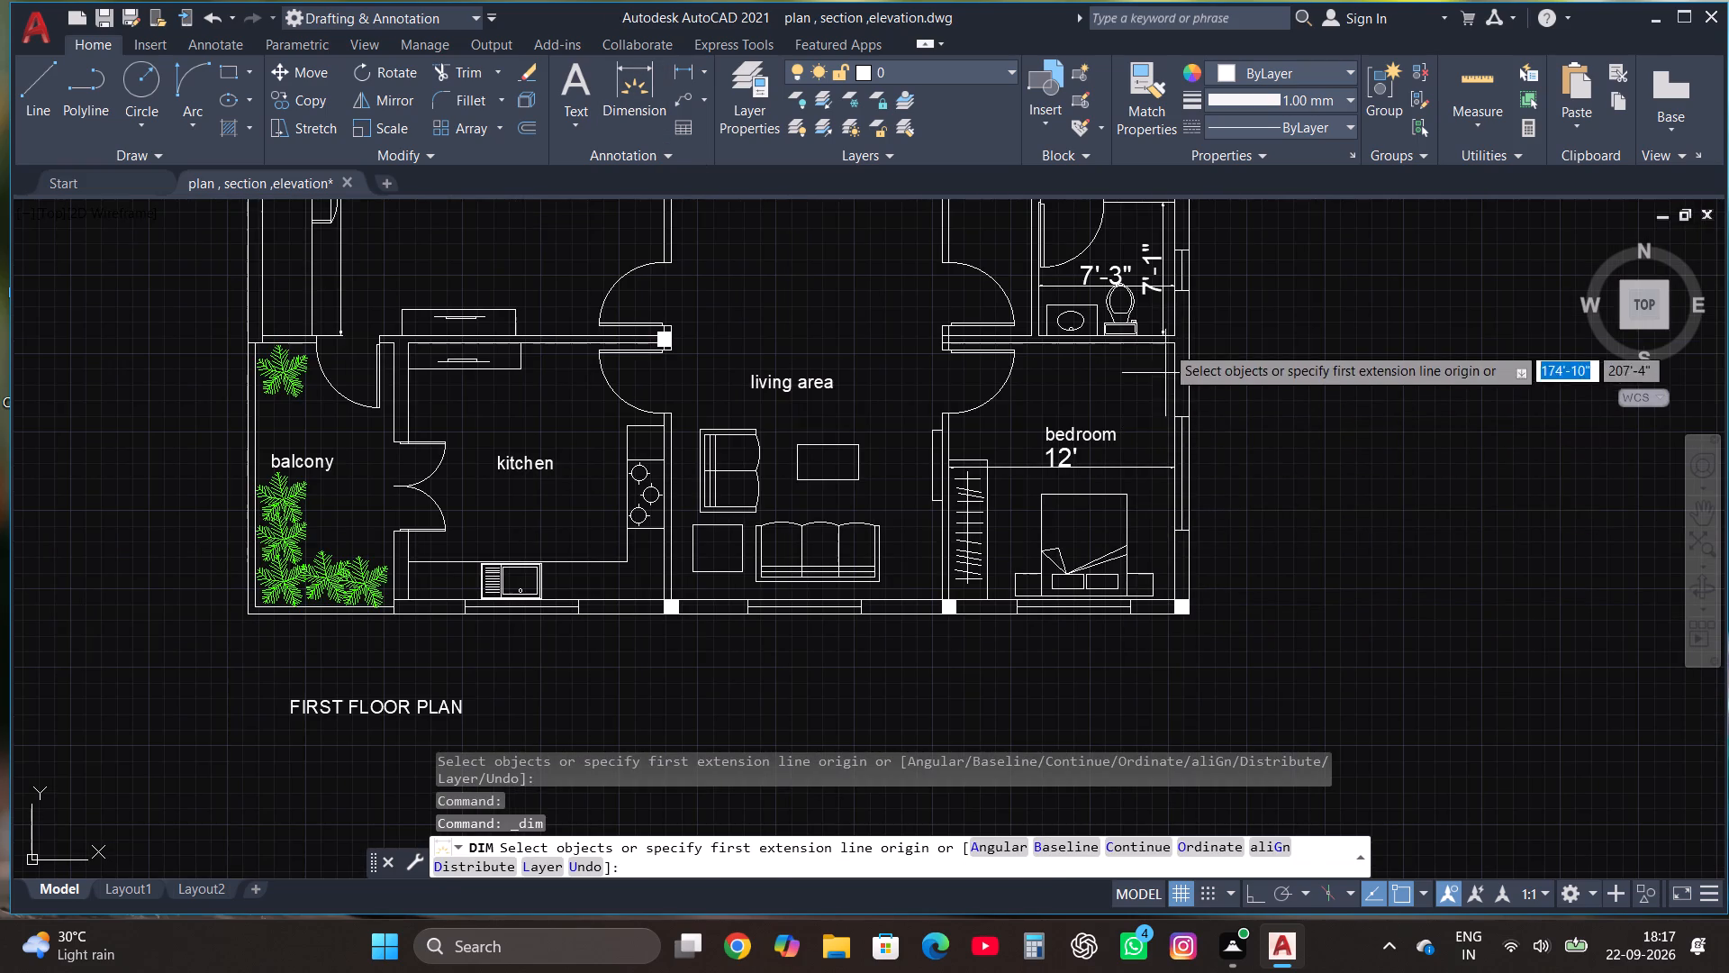
pyautogui.scroll(1, 1174, 326)
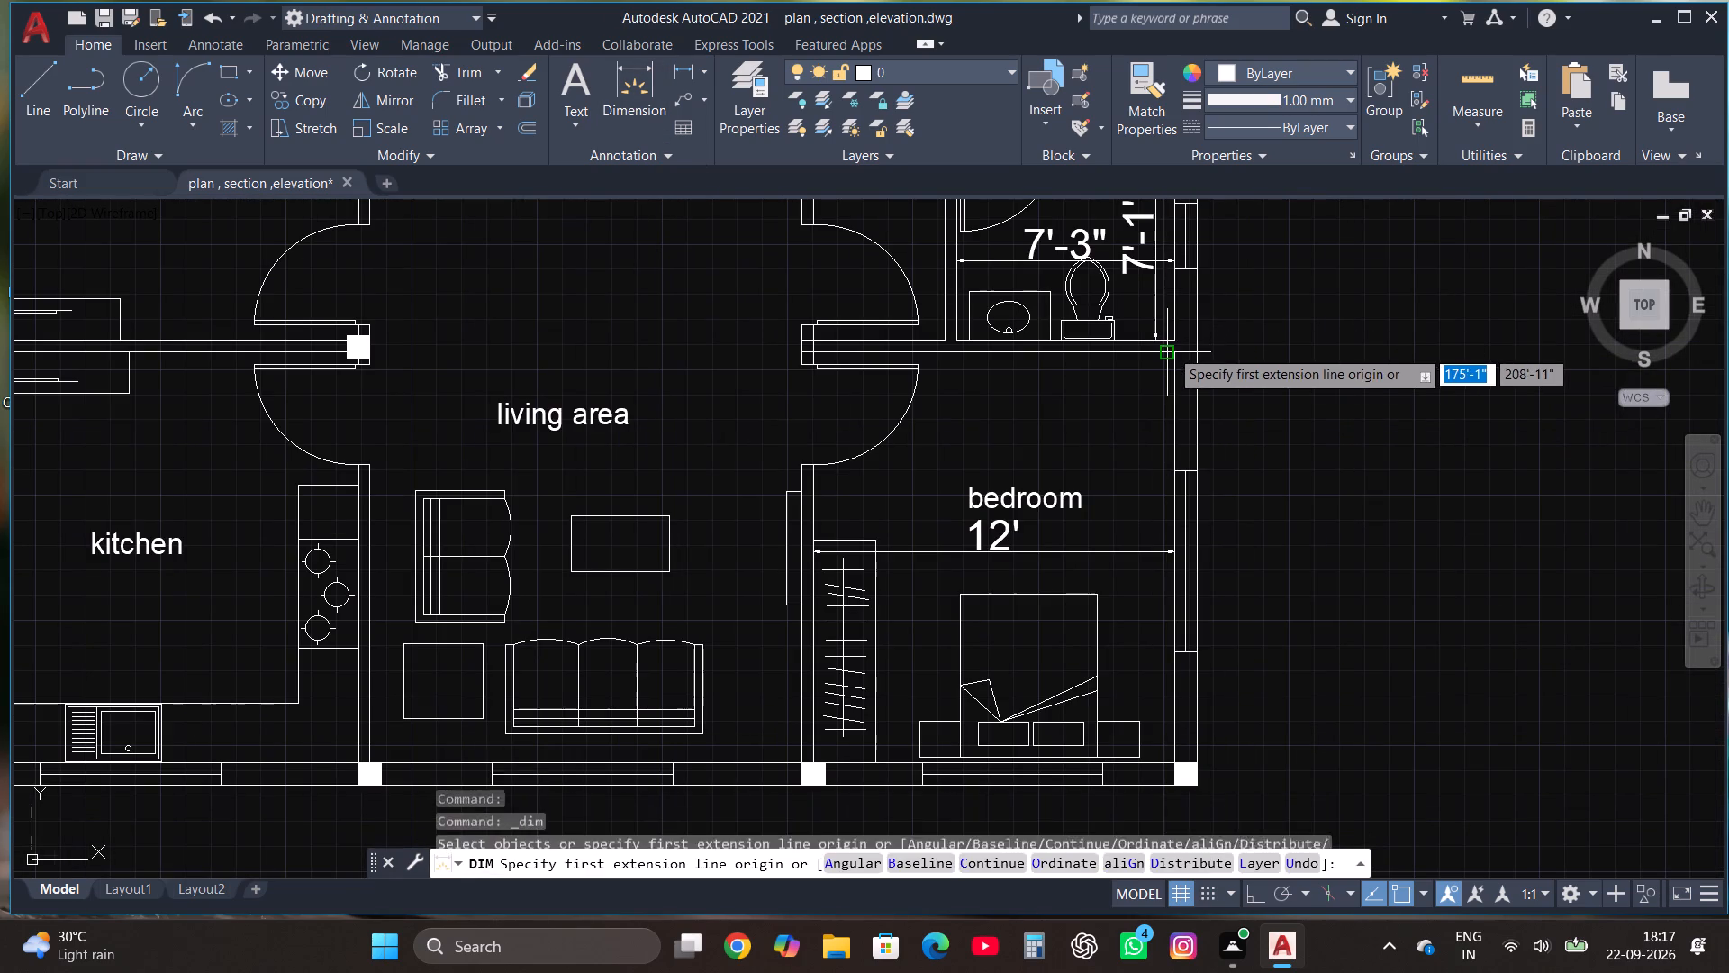
pyautogui.click(1177, 350)
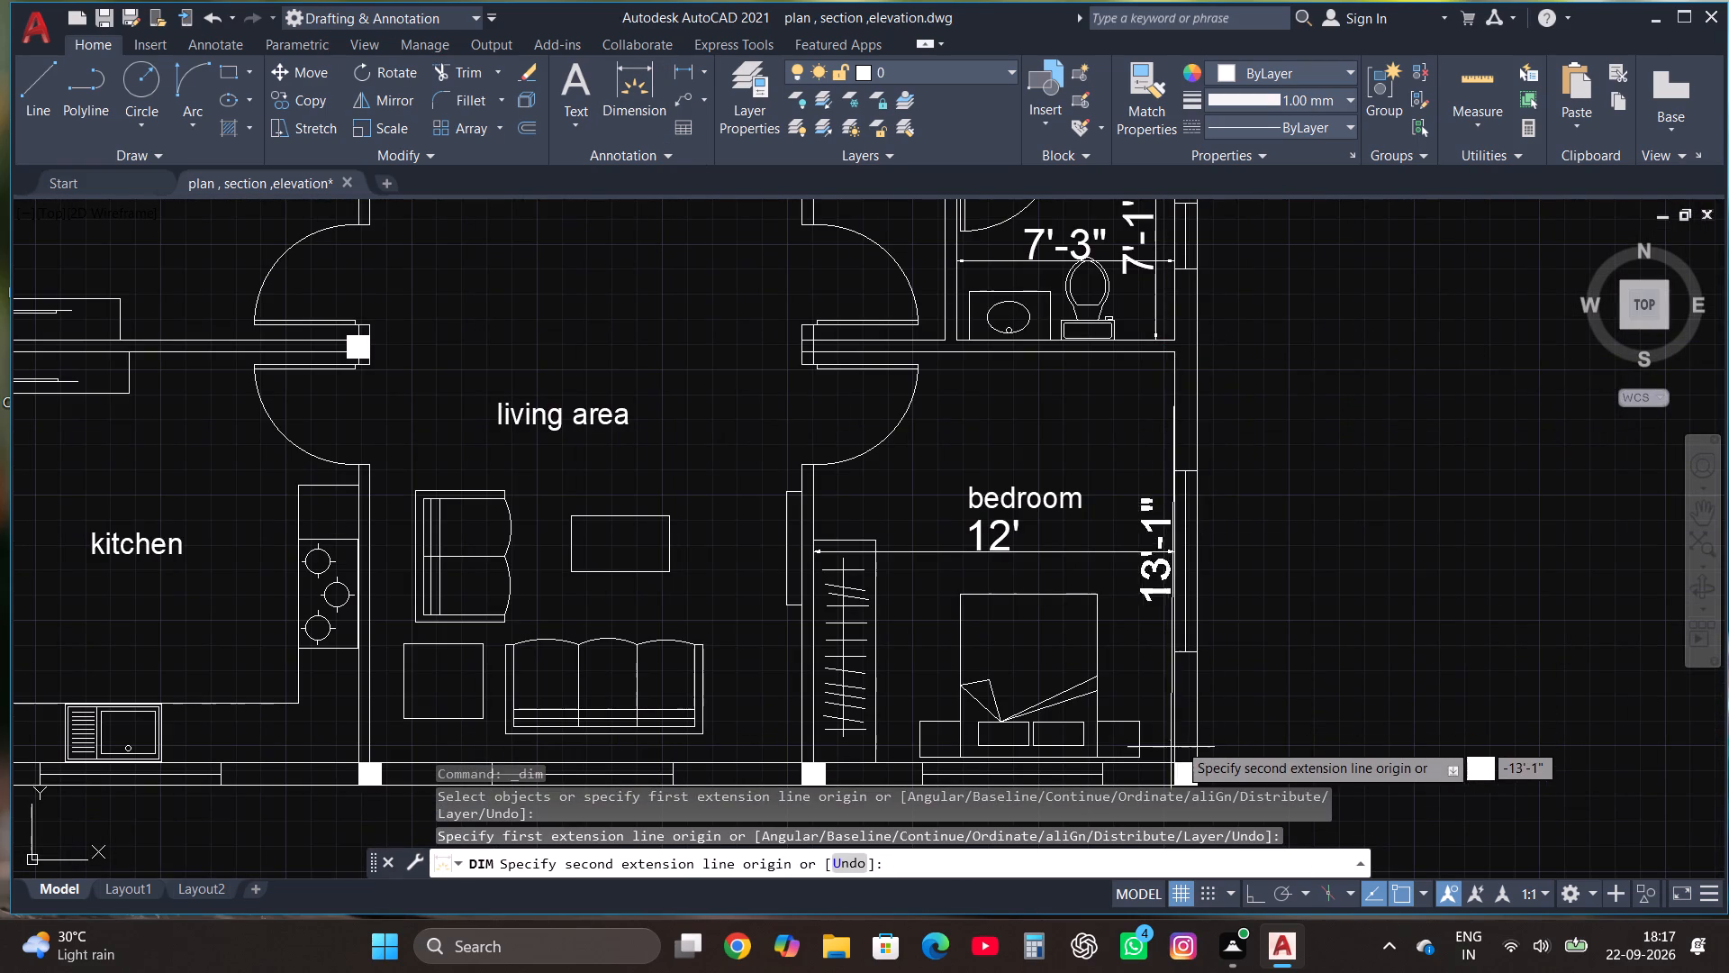
pyautogui.scroll(-1, 1183, 696)
pyautogui.scroll(5, 1177, 735)
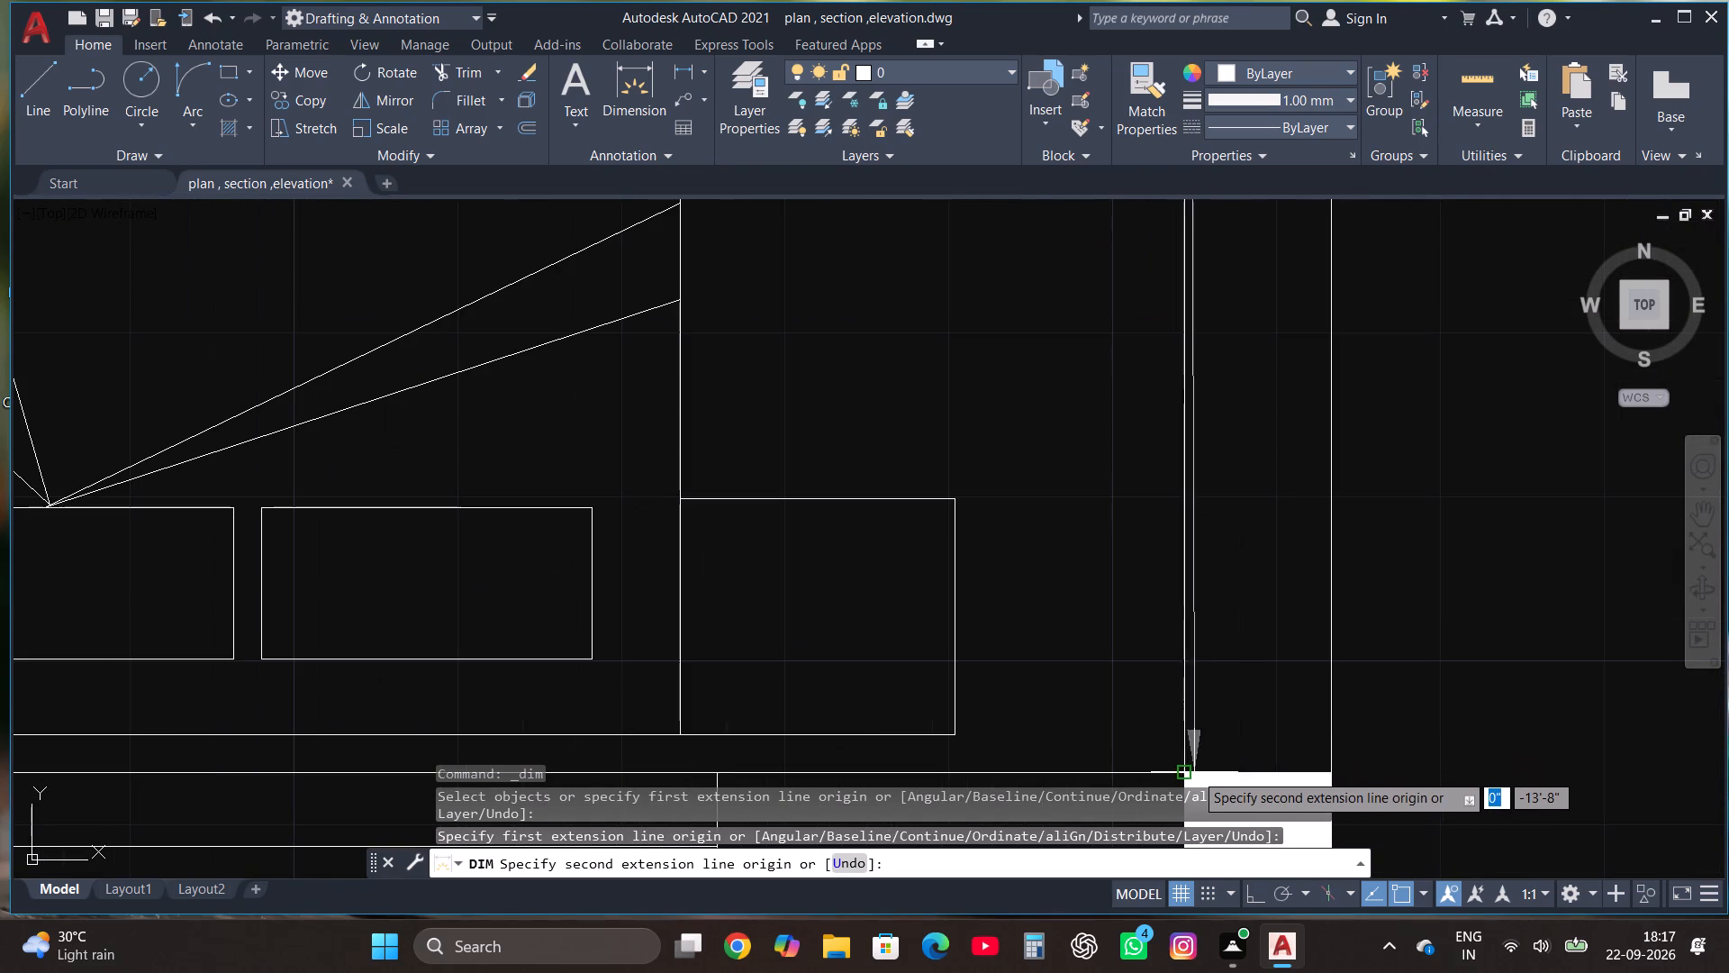
pyautogui.click(1190, 771)
pyautogui.scroll(-2, 1185, 760)
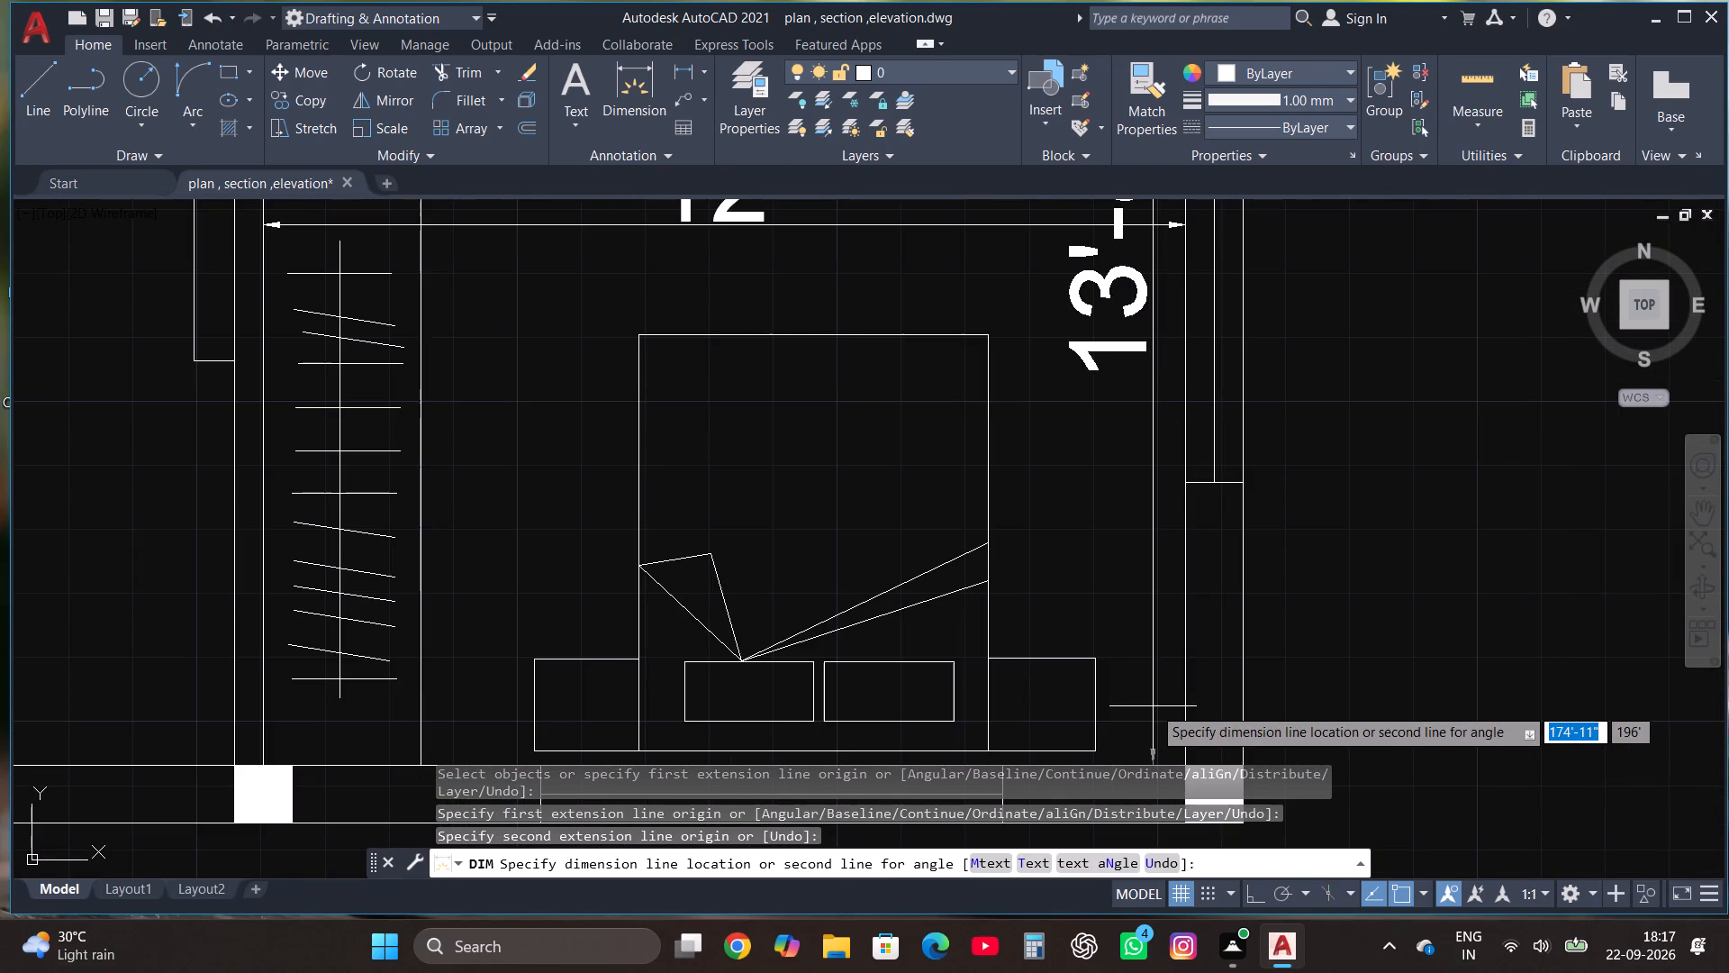
pyautogui.click(1156, 643)
# Dimension the inner north-south length of the kitchen beside the balcony, placing the dimension line between the kitchen label and the stove counter.
pyautogui.scroll(-2, 1172, 659)
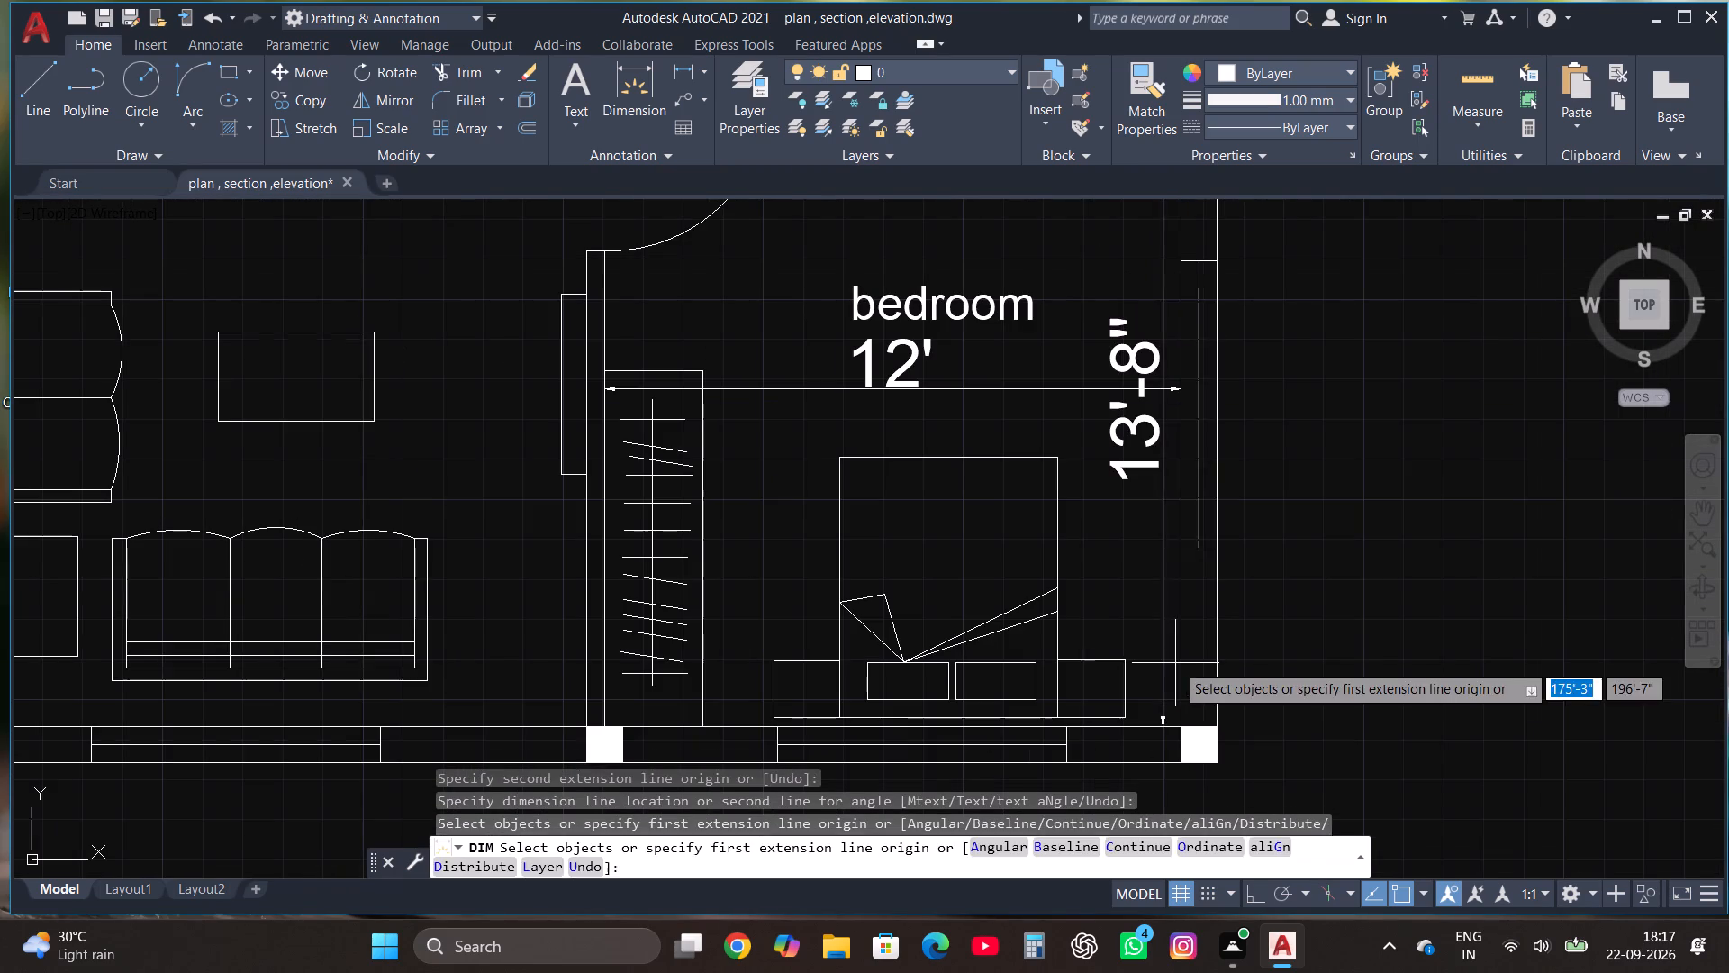
pyautogui.scroll(-3, 1208, 533)
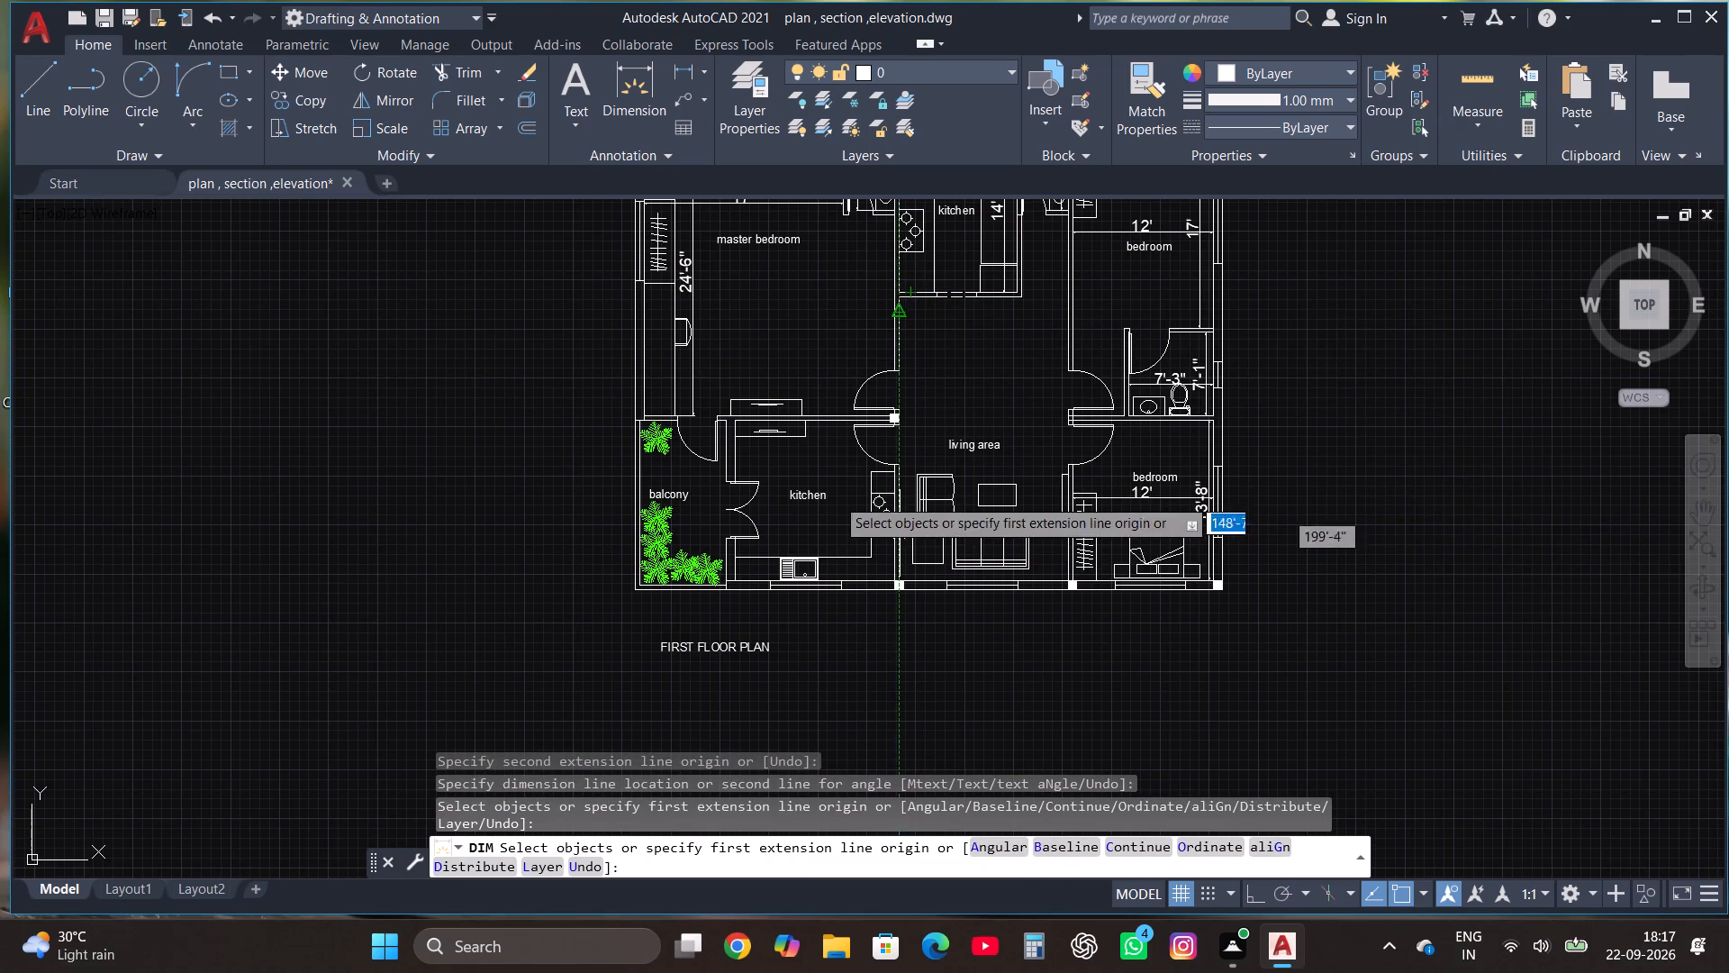
pyautogui.scroll(2, 662, 485)
pyautogui.click(636, 76)
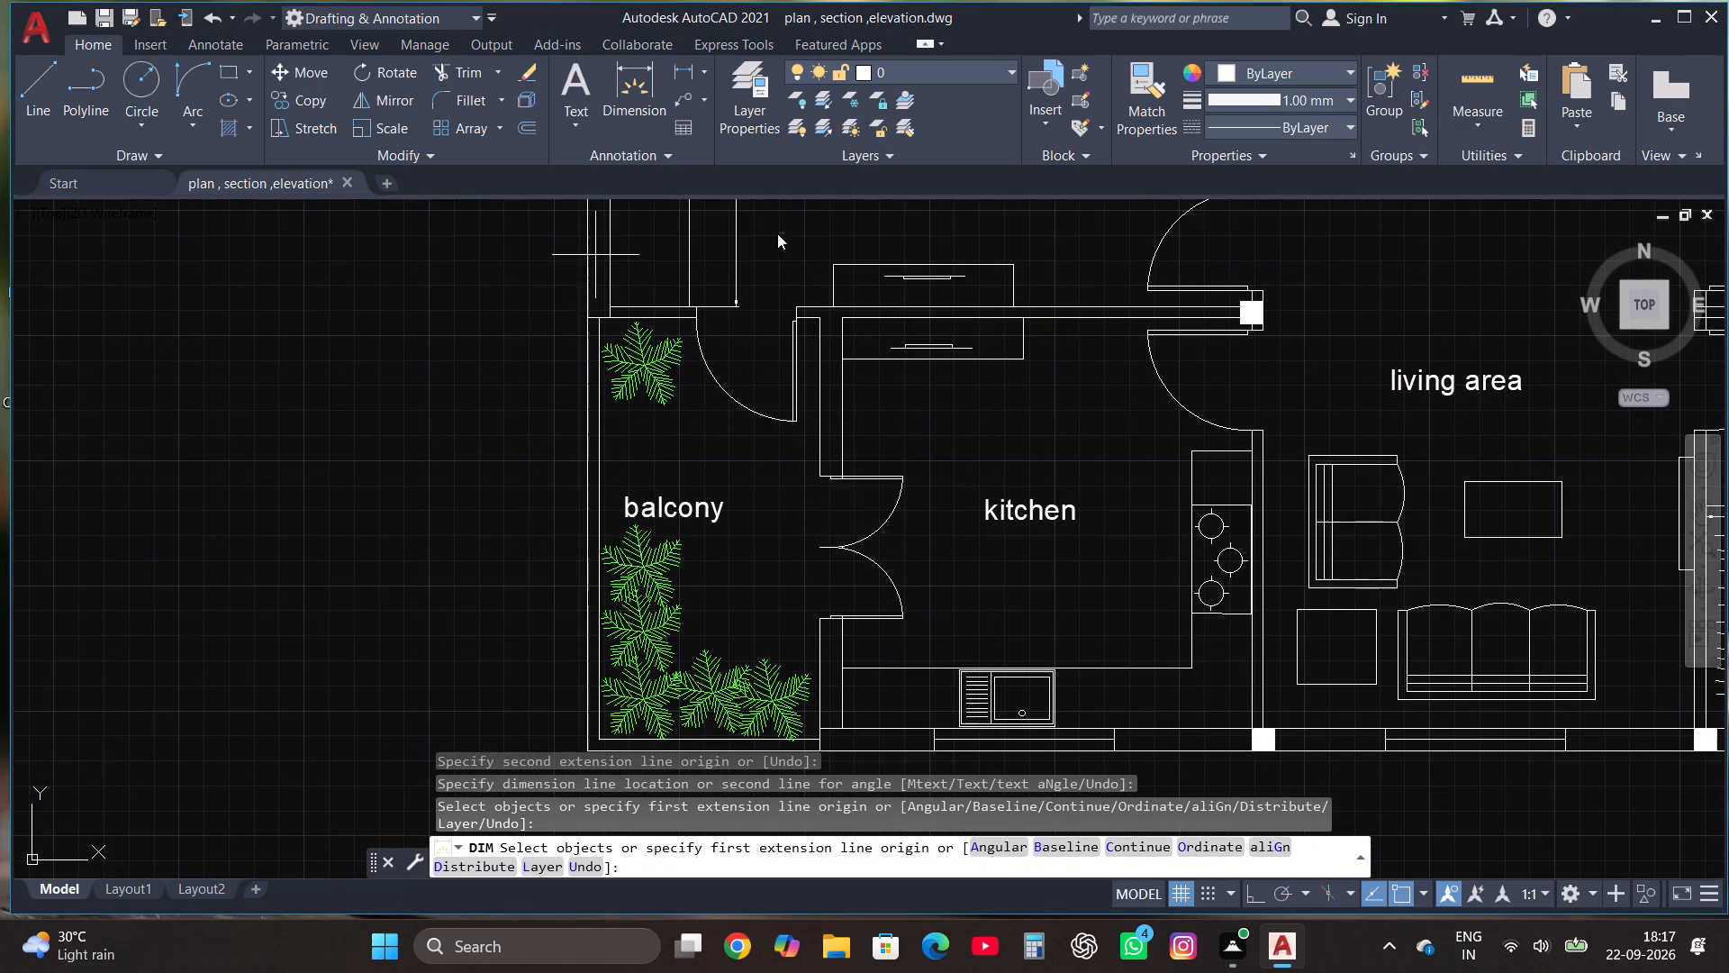
pyautogui.click(846, 724)
pyautogui.click(844, 316)
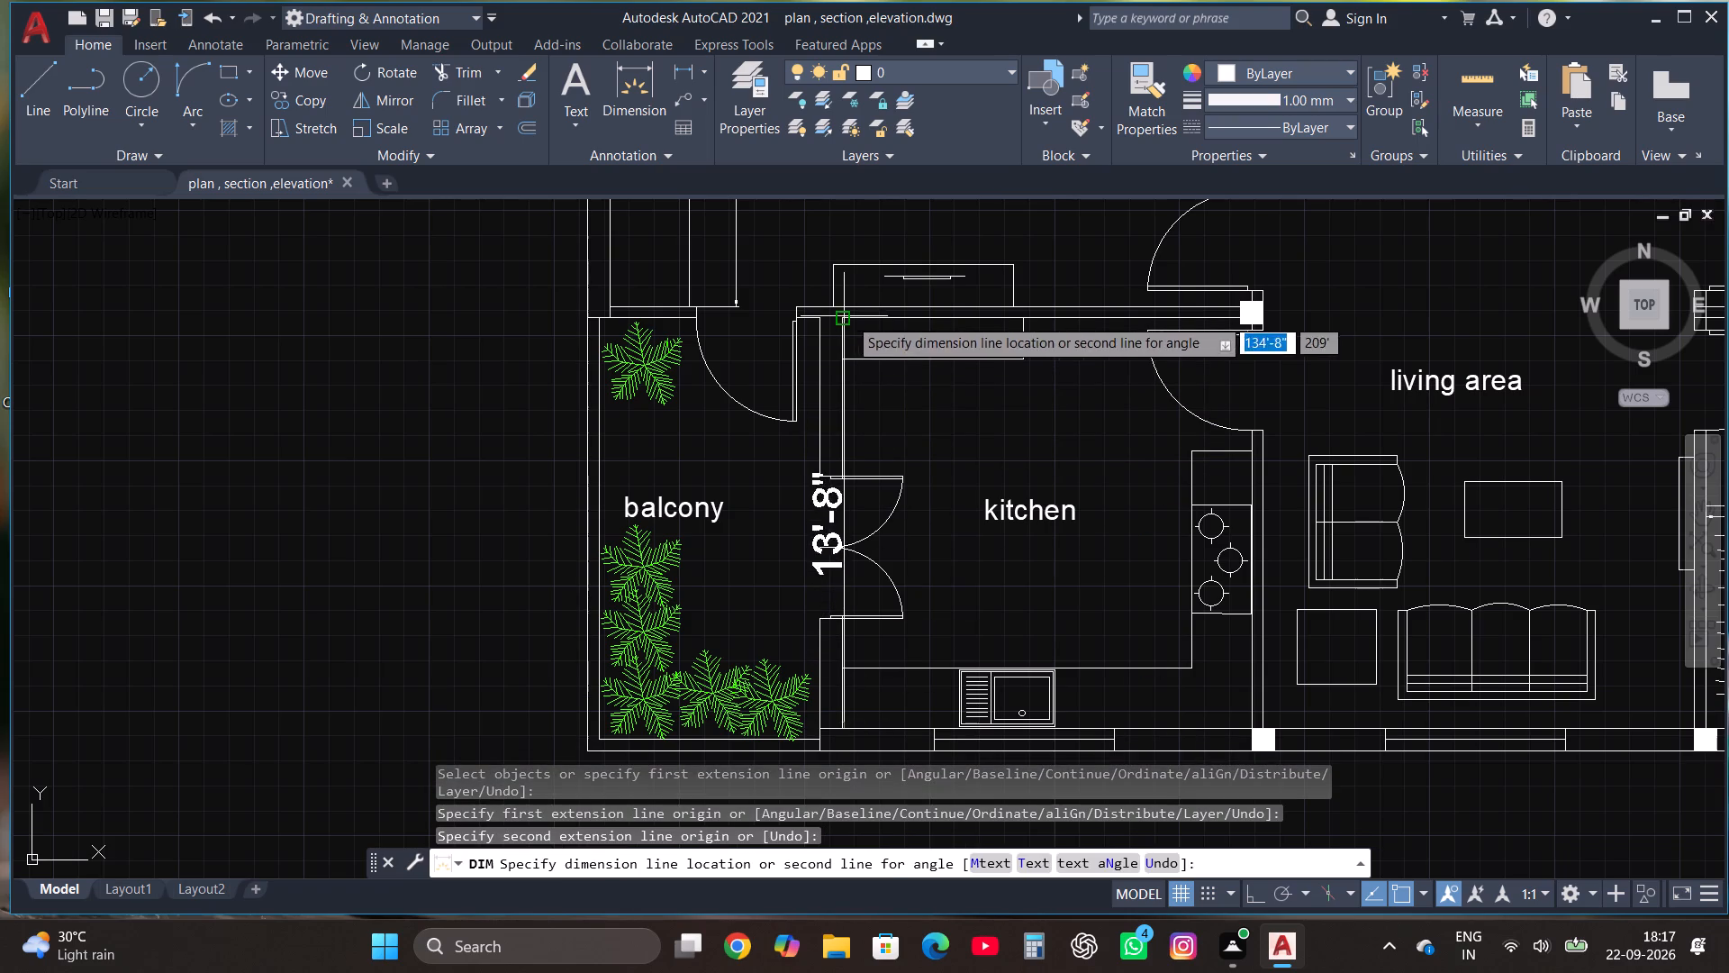
pyautogui.click(1153, 401)
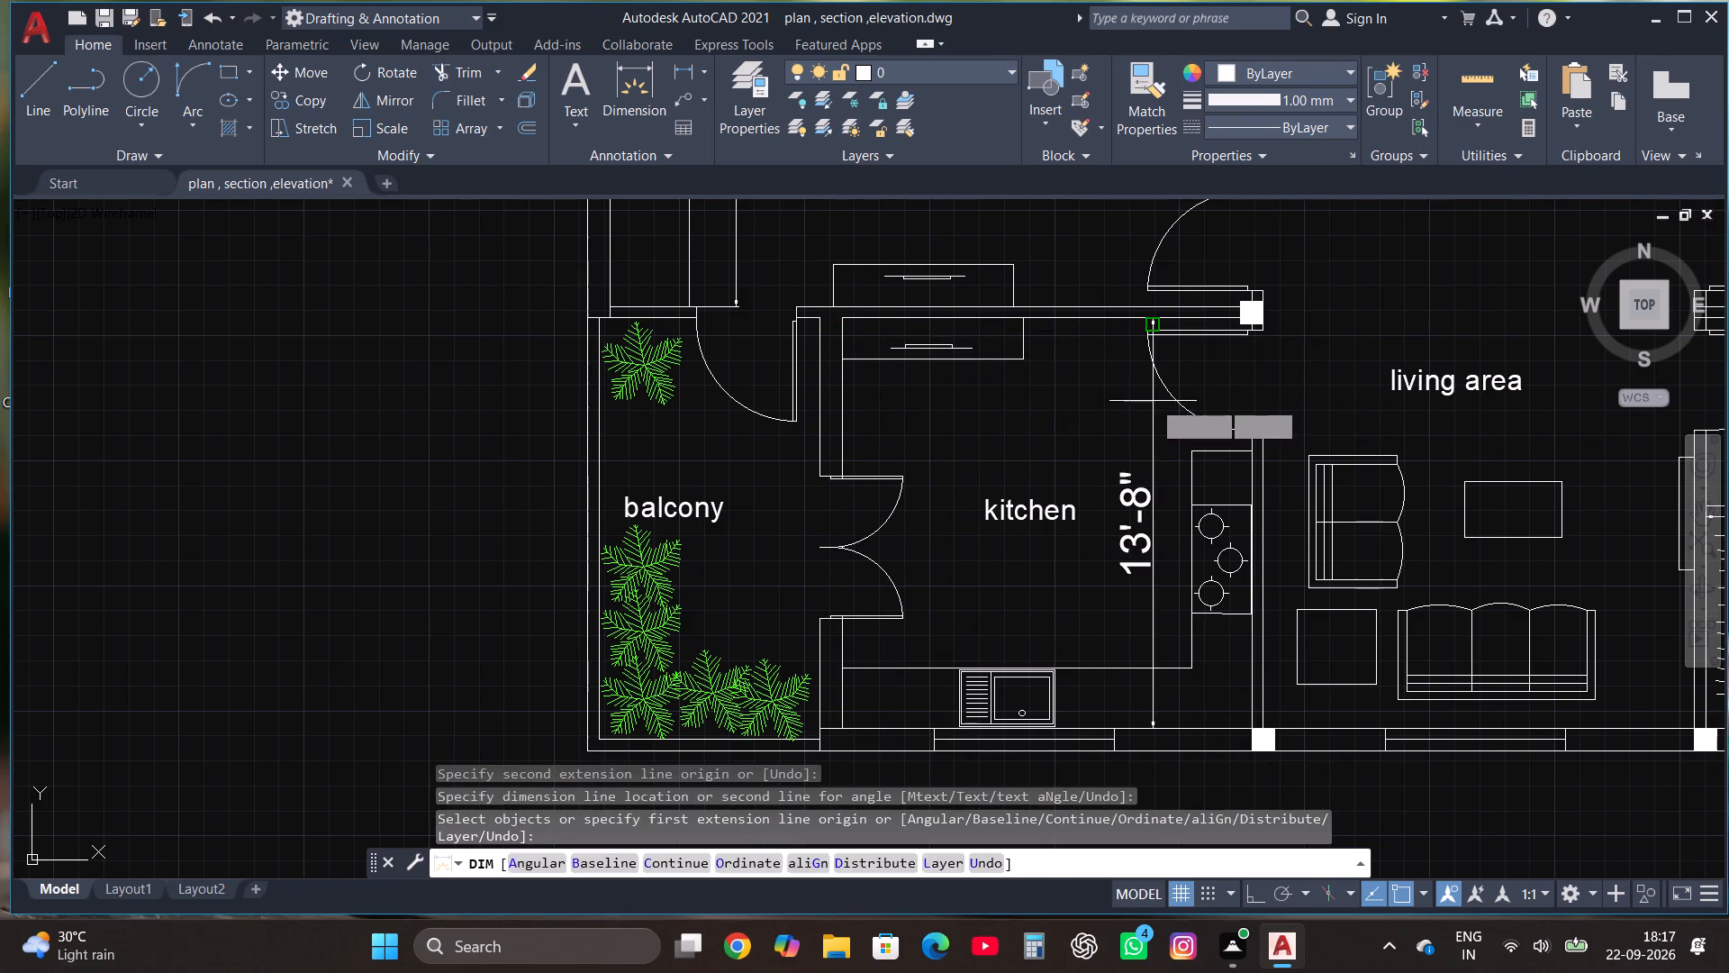
# Dimension the same kitchen's inner width along the south wall, placing the dimension line just north of the sink counter.
pyautogui.click(633, 89)
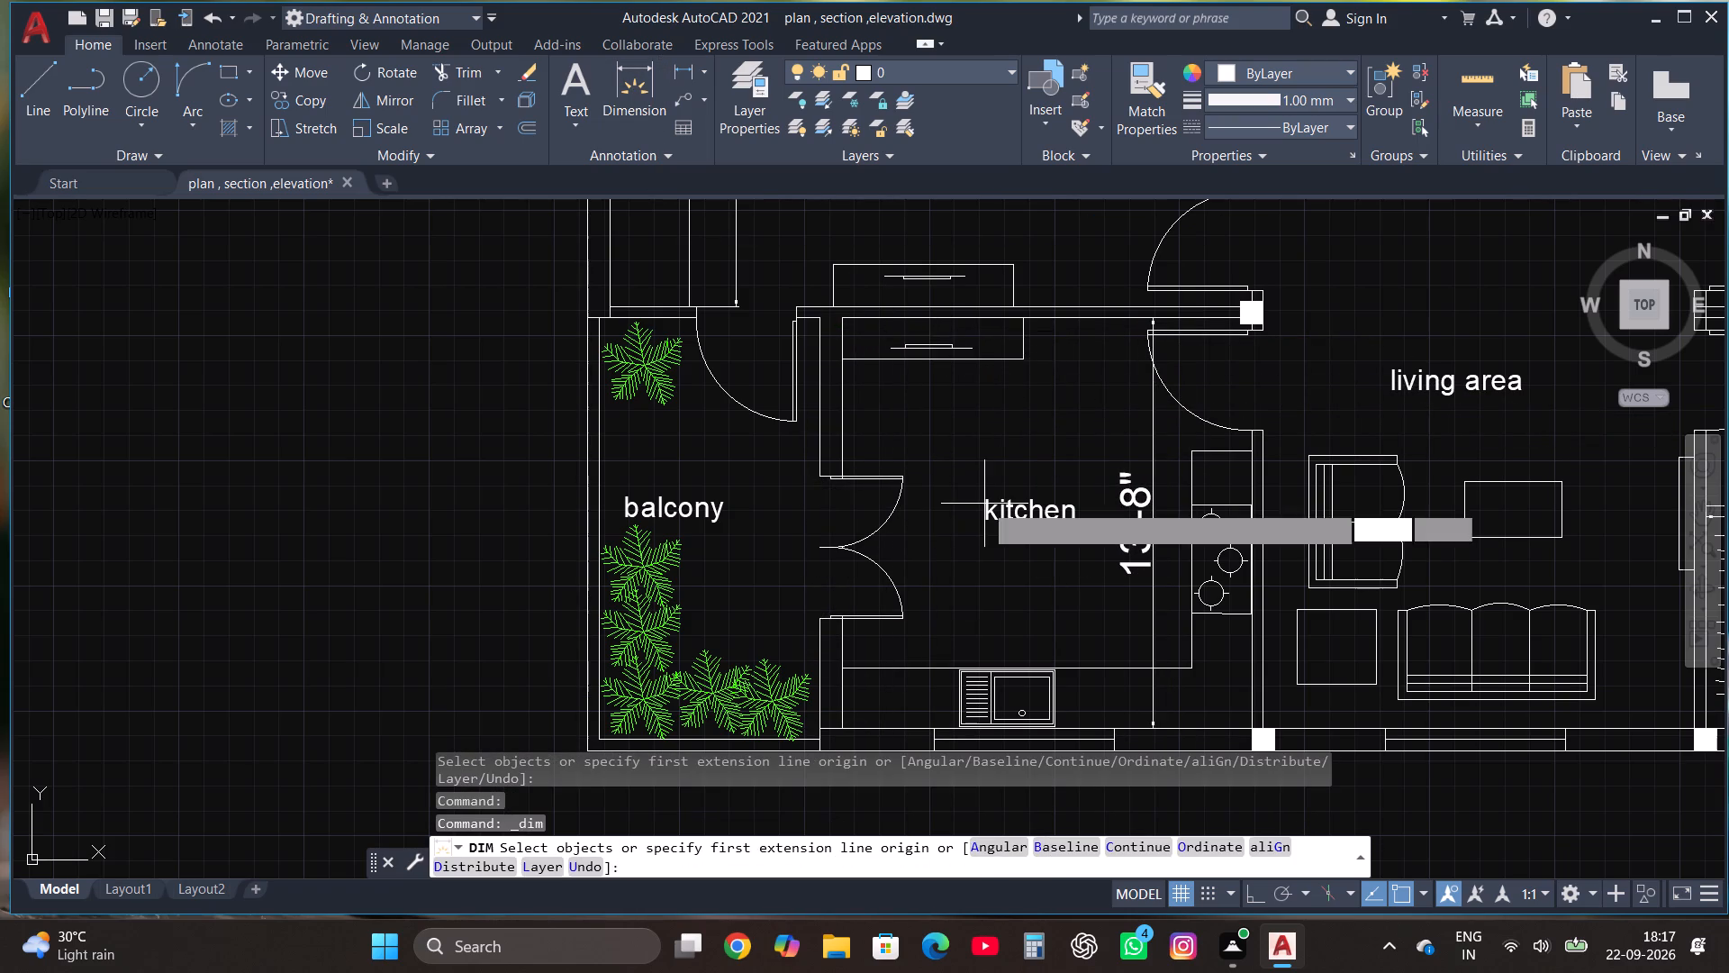
pyautogui.click(1249, 732)
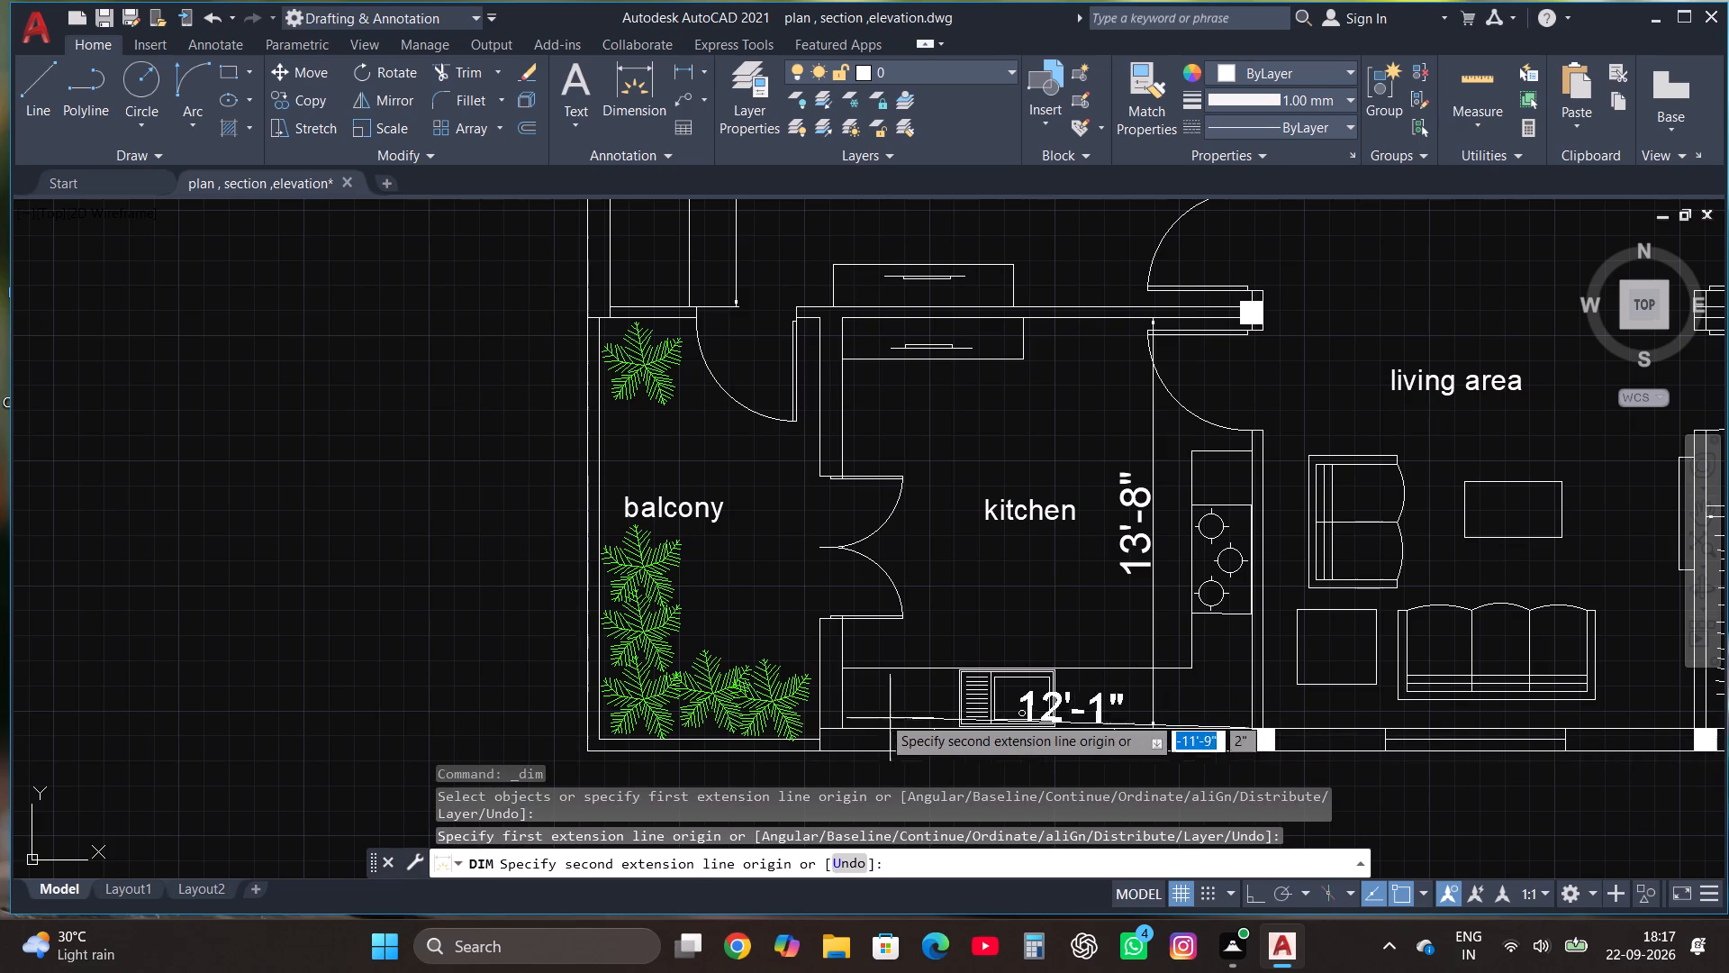
pyautogui.click(846, 723)
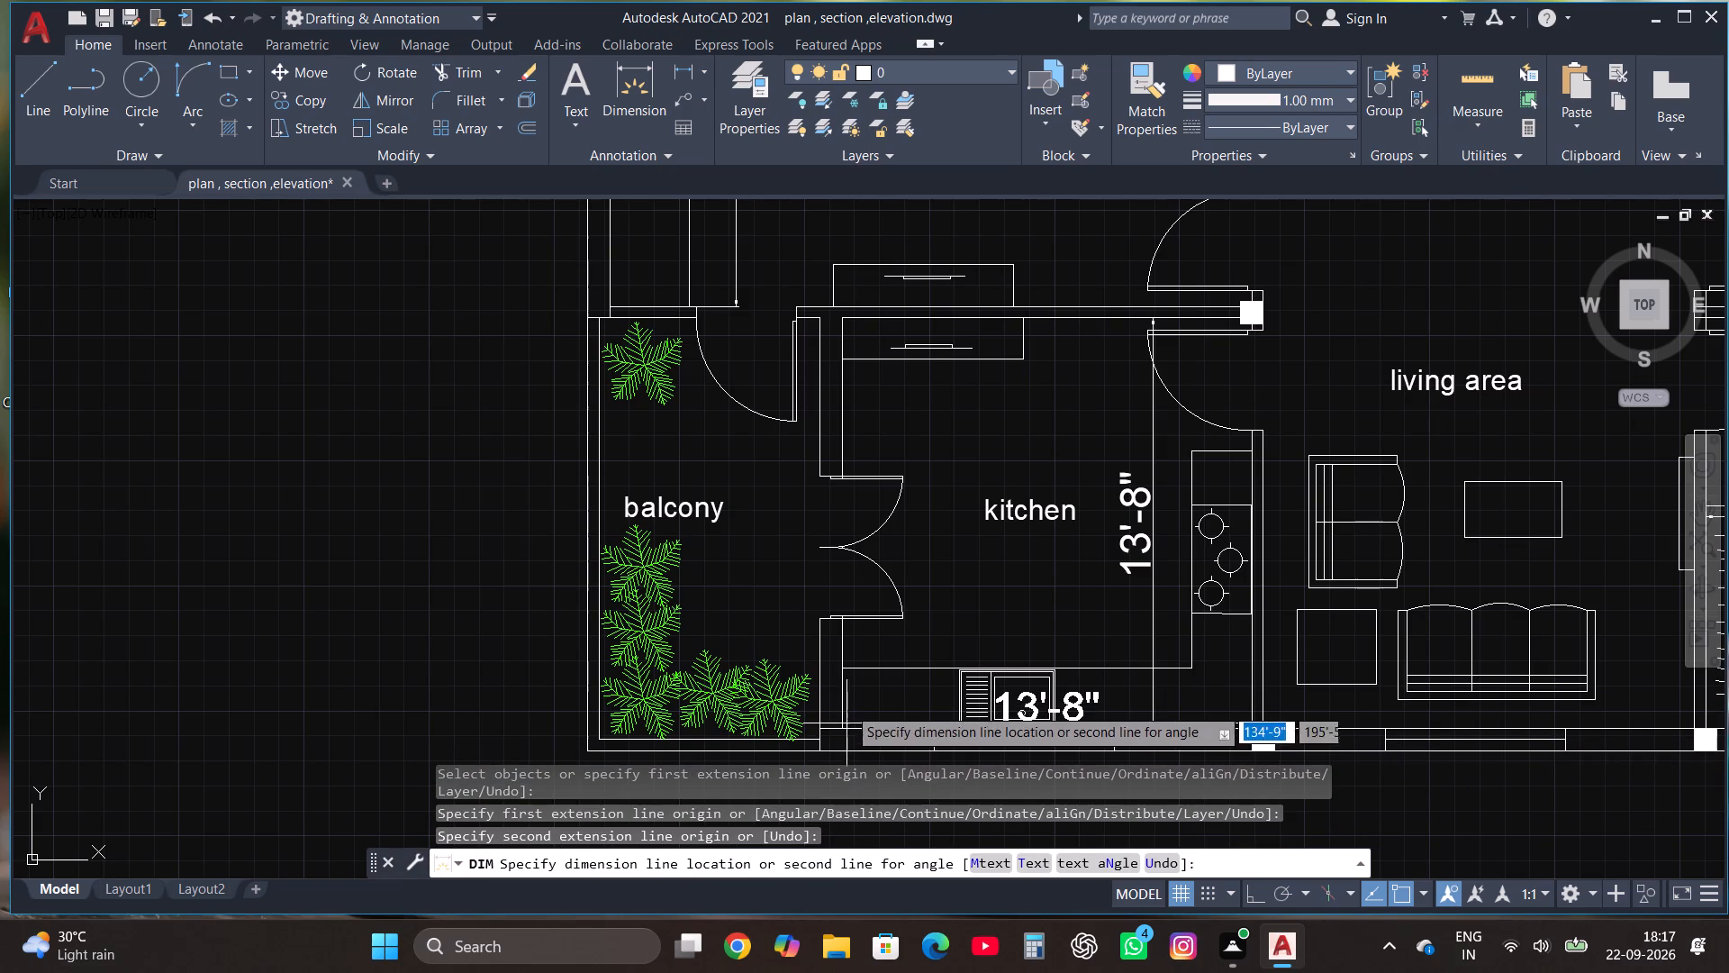
pyautogui.click(863, 657)
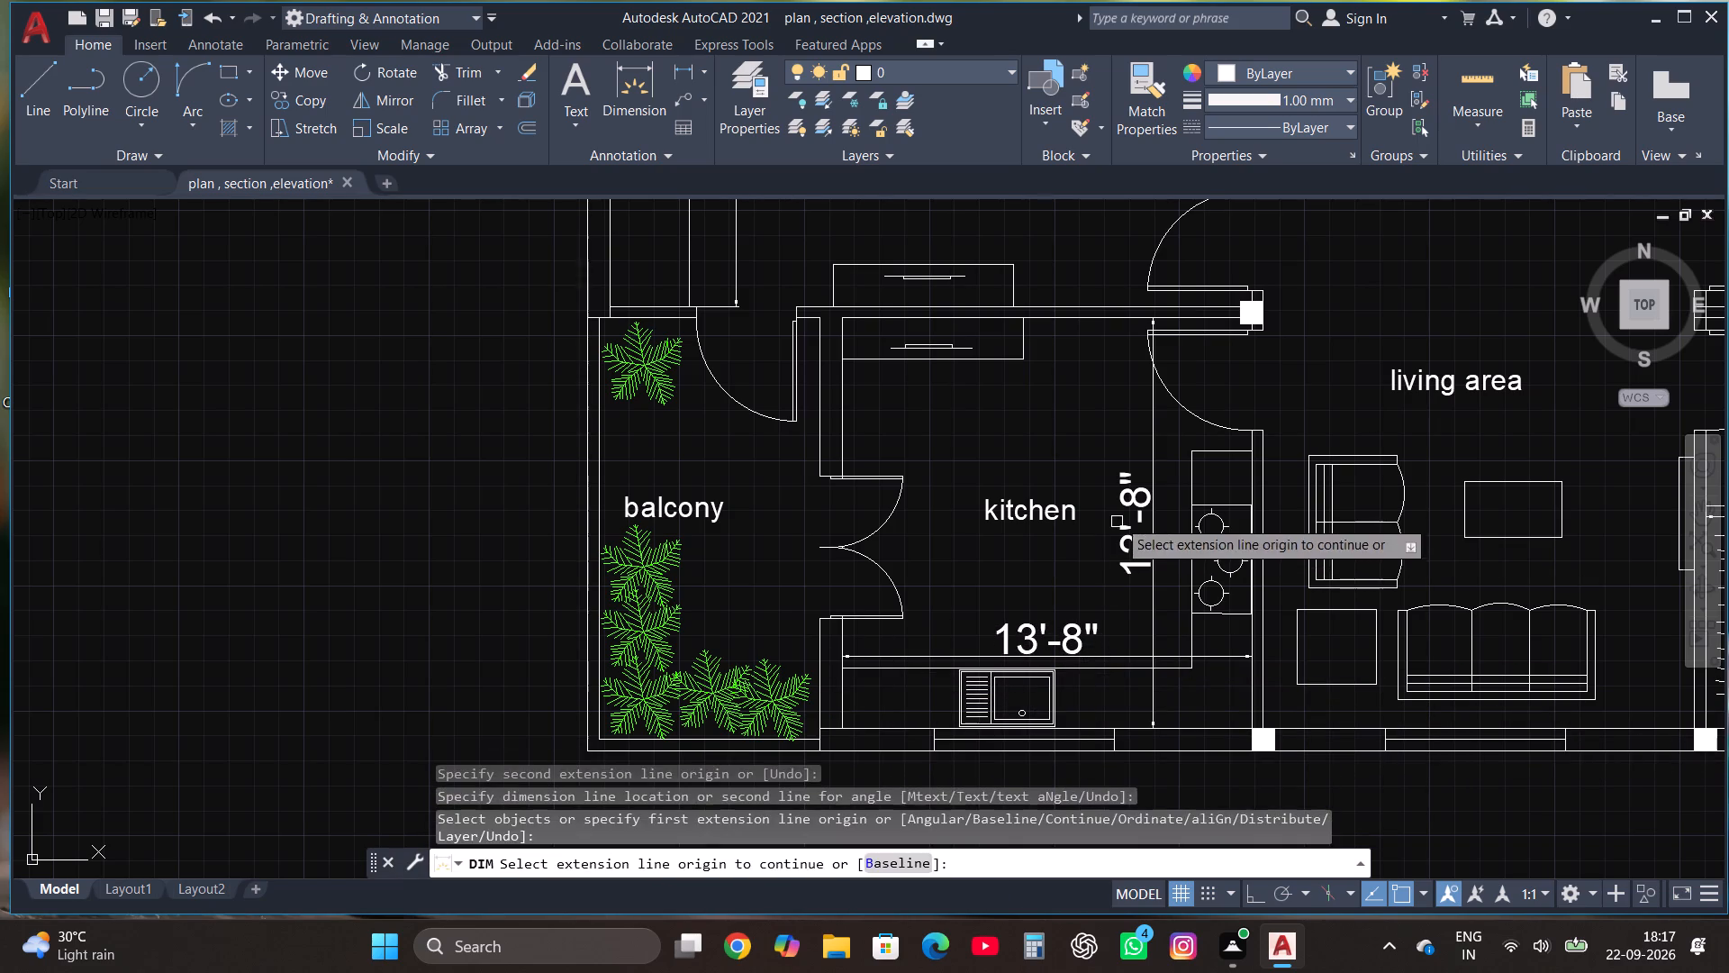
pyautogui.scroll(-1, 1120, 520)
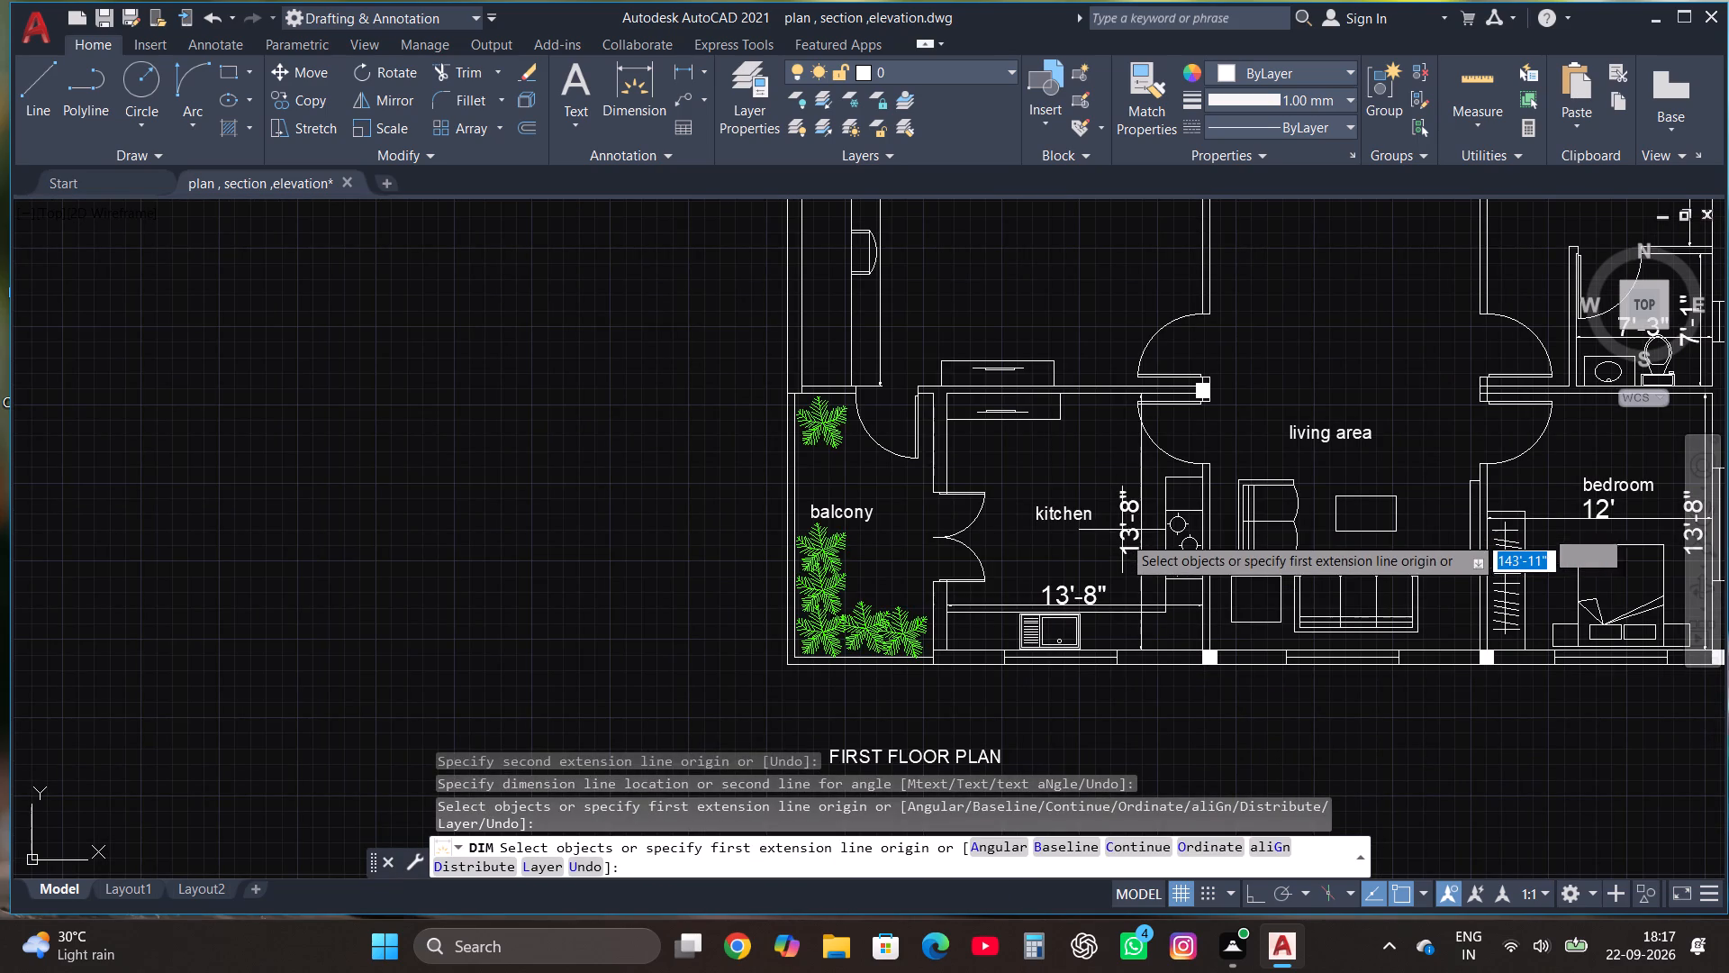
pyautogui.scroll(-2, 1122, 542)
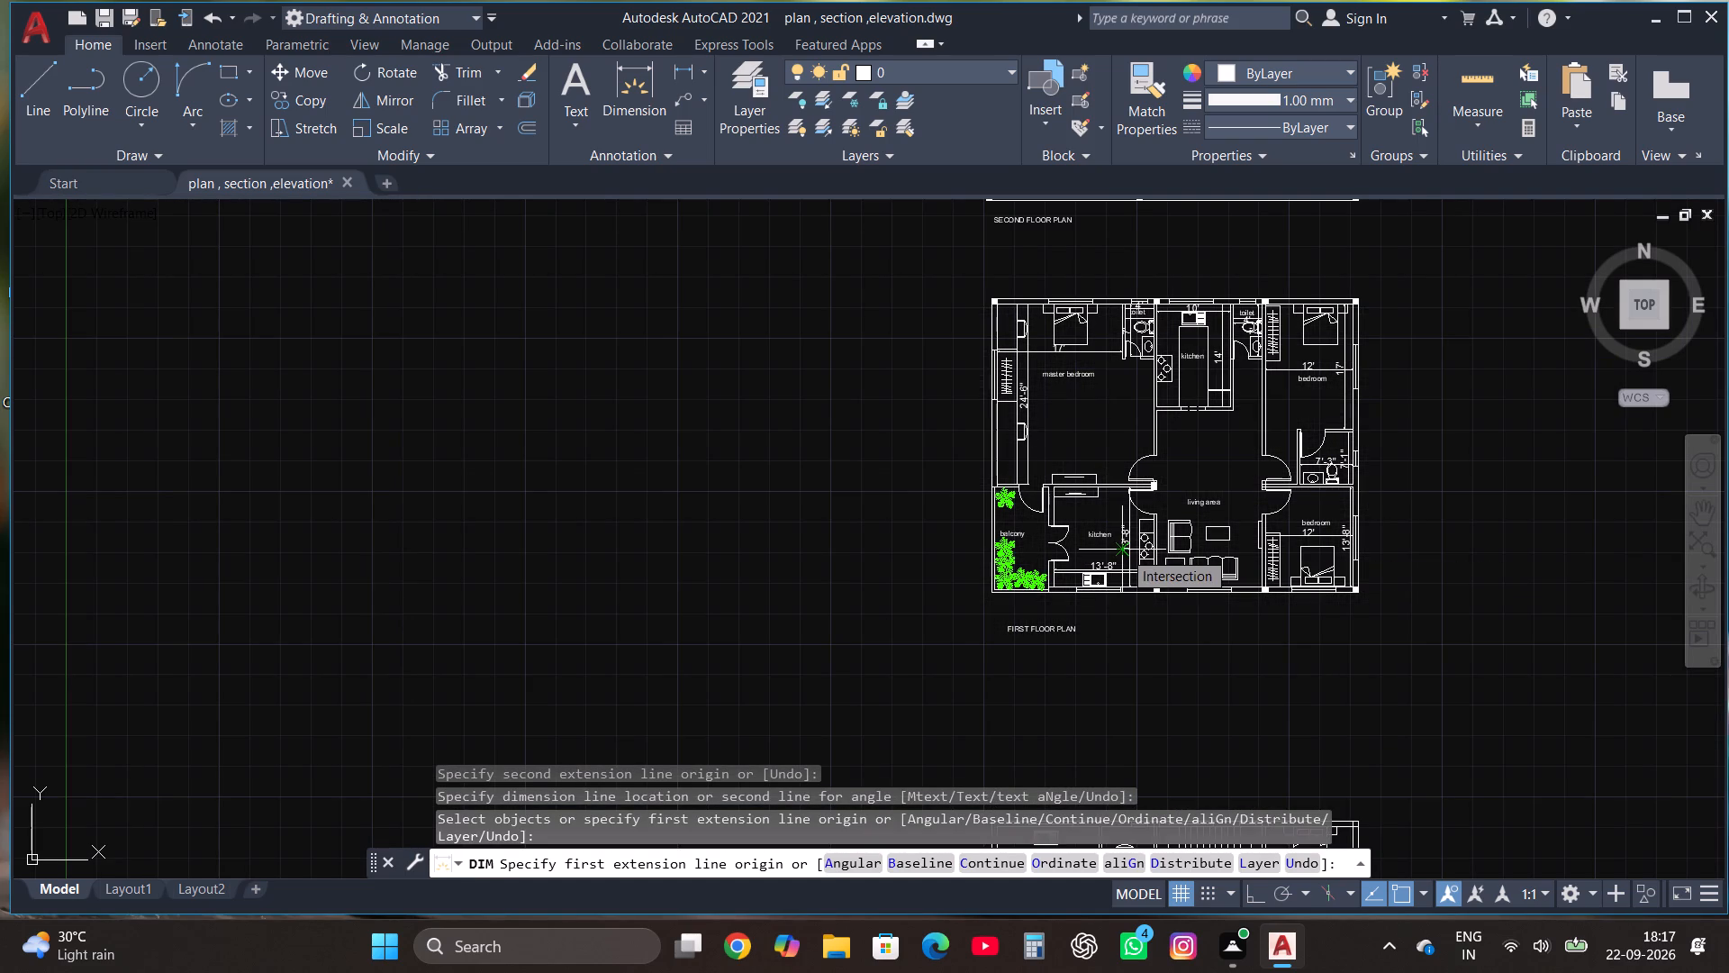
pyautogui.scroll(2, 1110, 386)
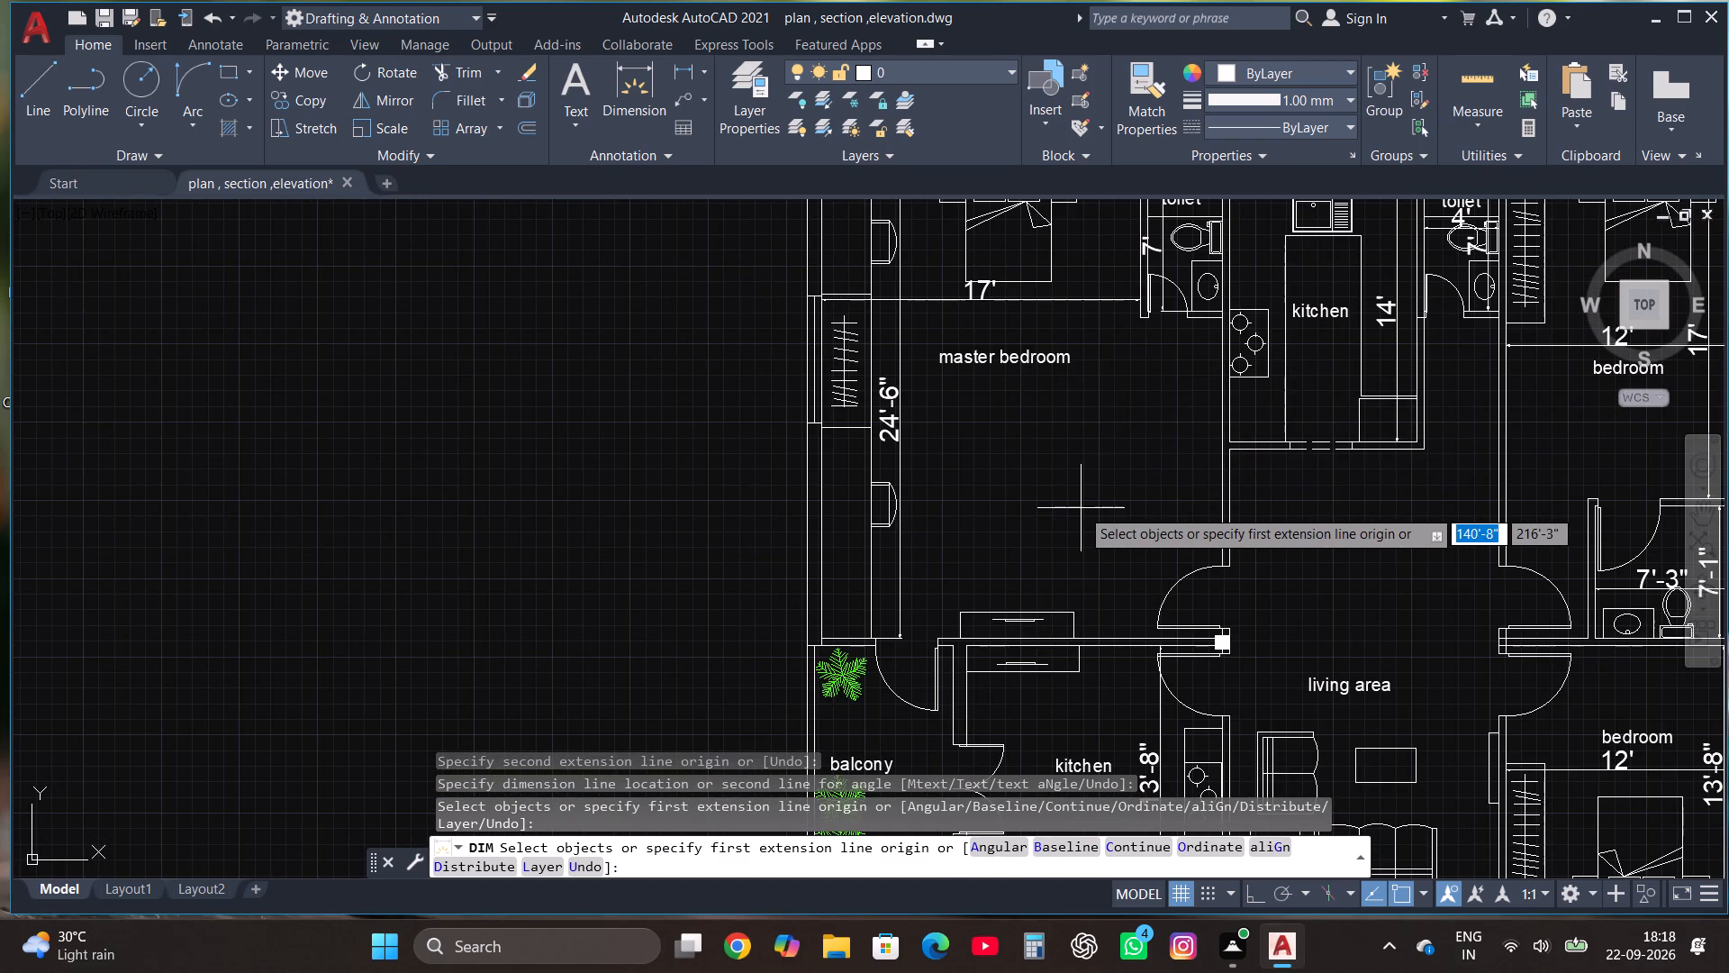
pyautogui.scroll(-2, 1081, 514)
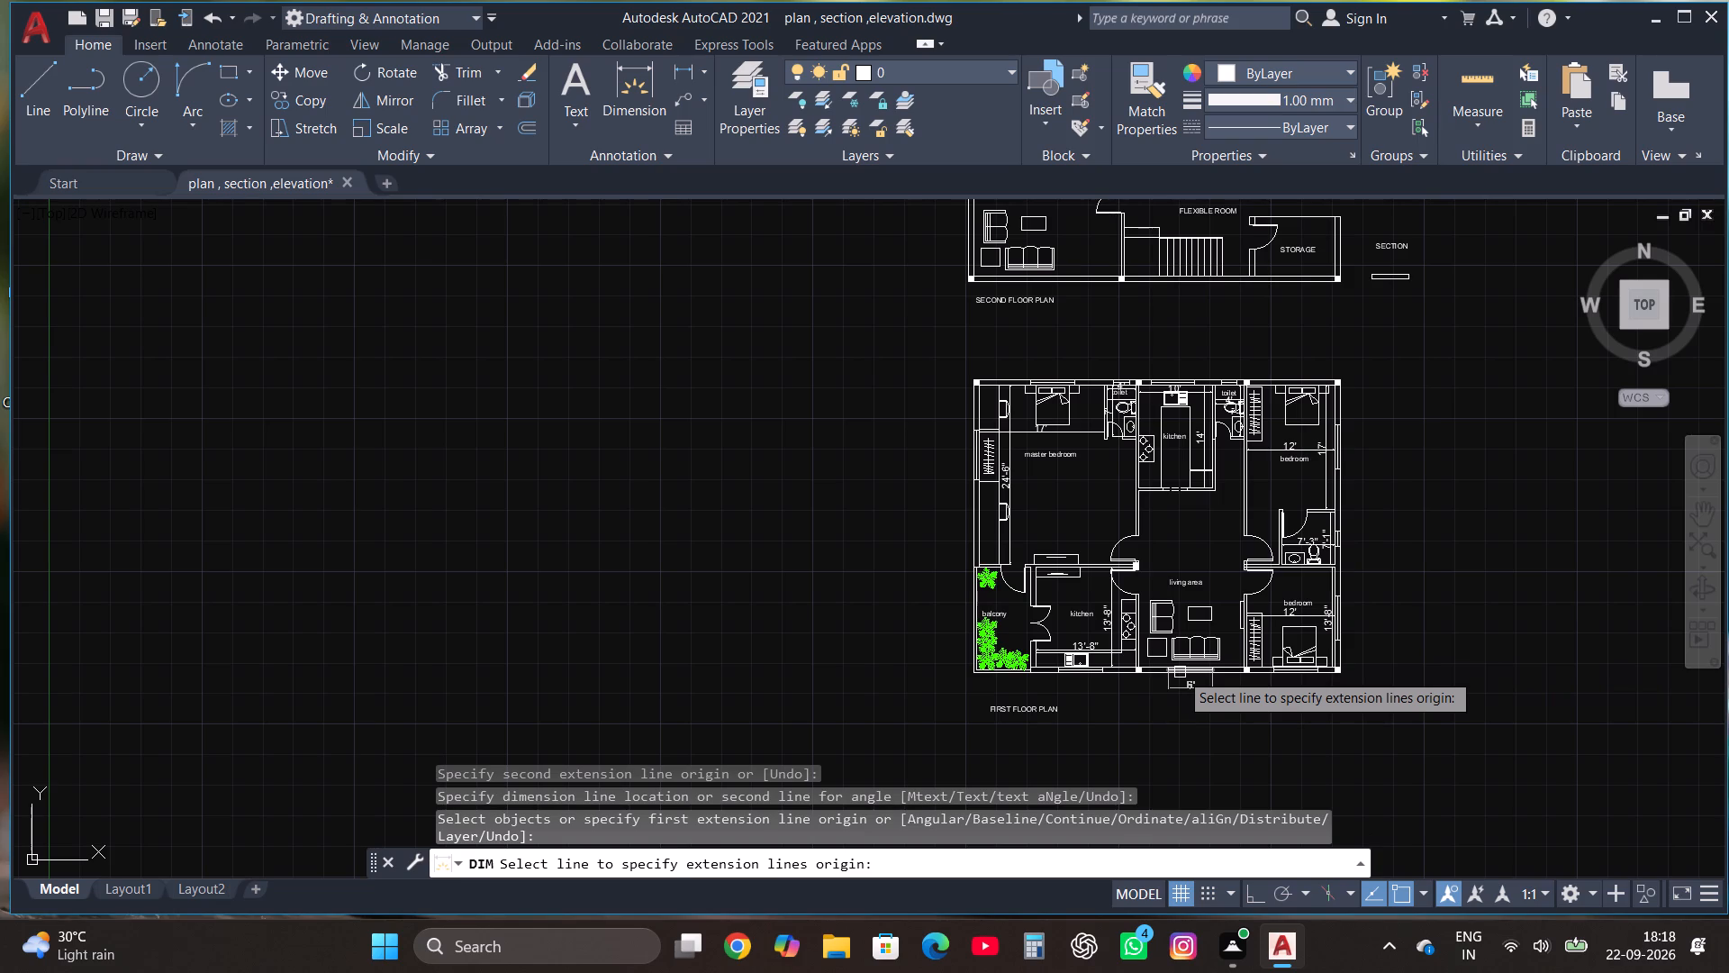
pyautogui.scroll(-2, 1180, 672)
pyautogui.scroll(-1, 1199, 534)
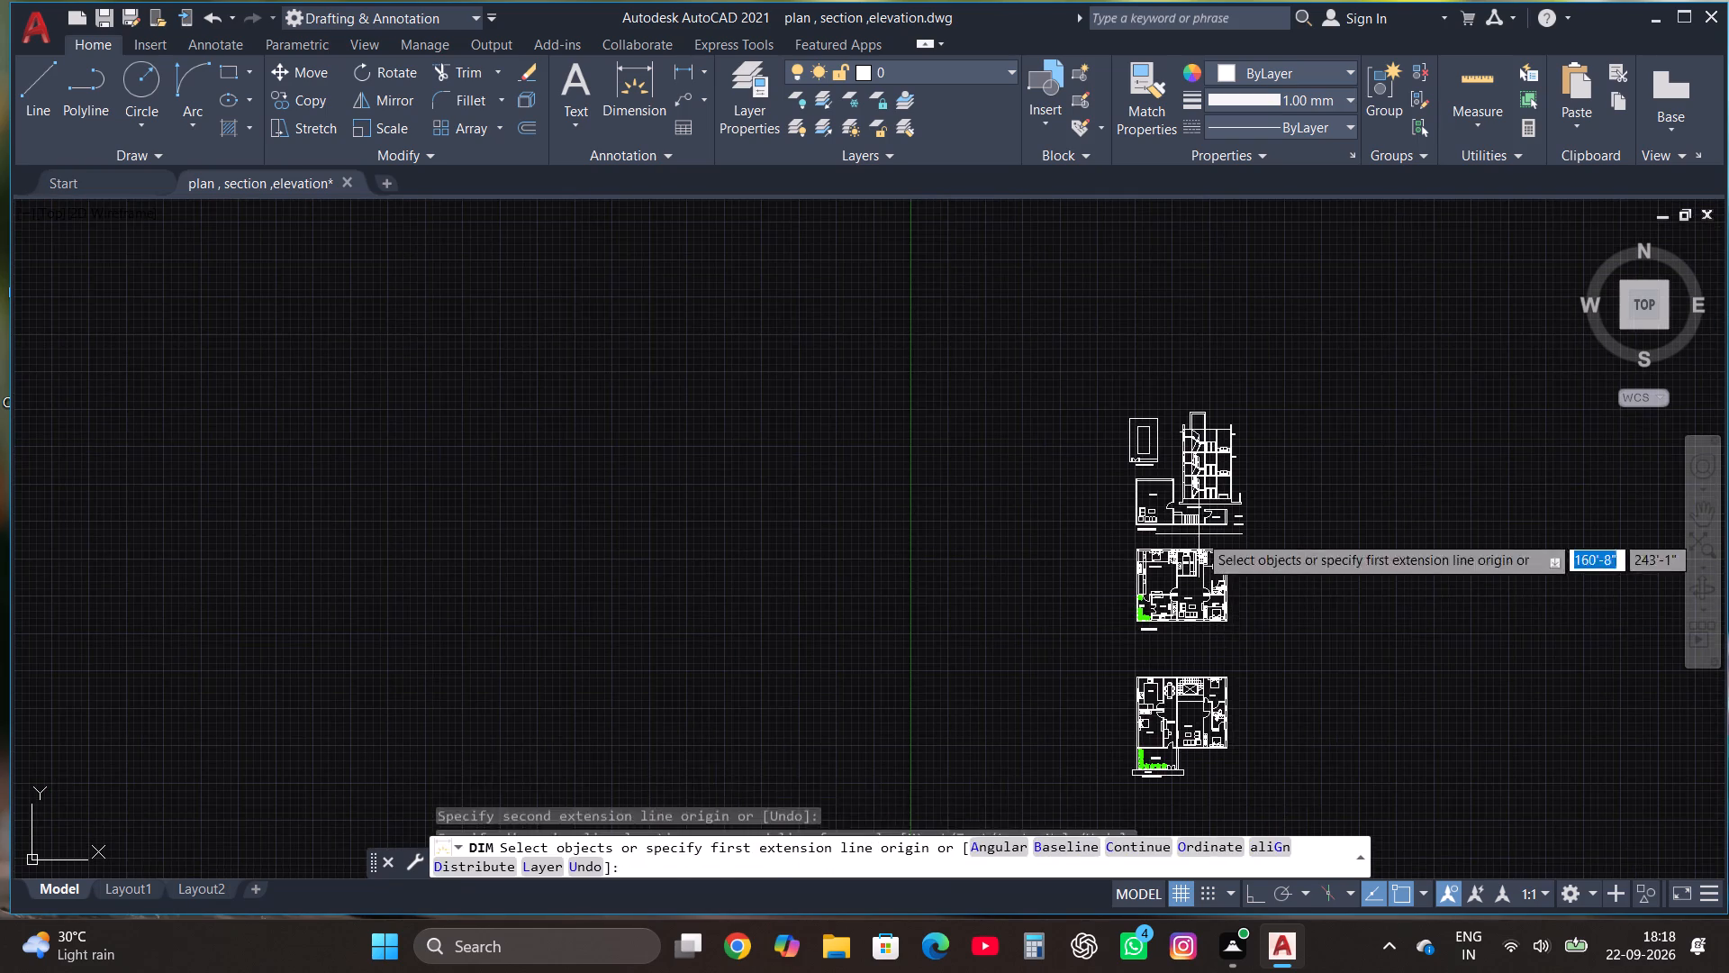
# Dimension the ground floor kitchen's inner width along the north wall, placing the dimension line between the sink and the kitchen label.
pyautogui.scroll(3, 1205, 613)
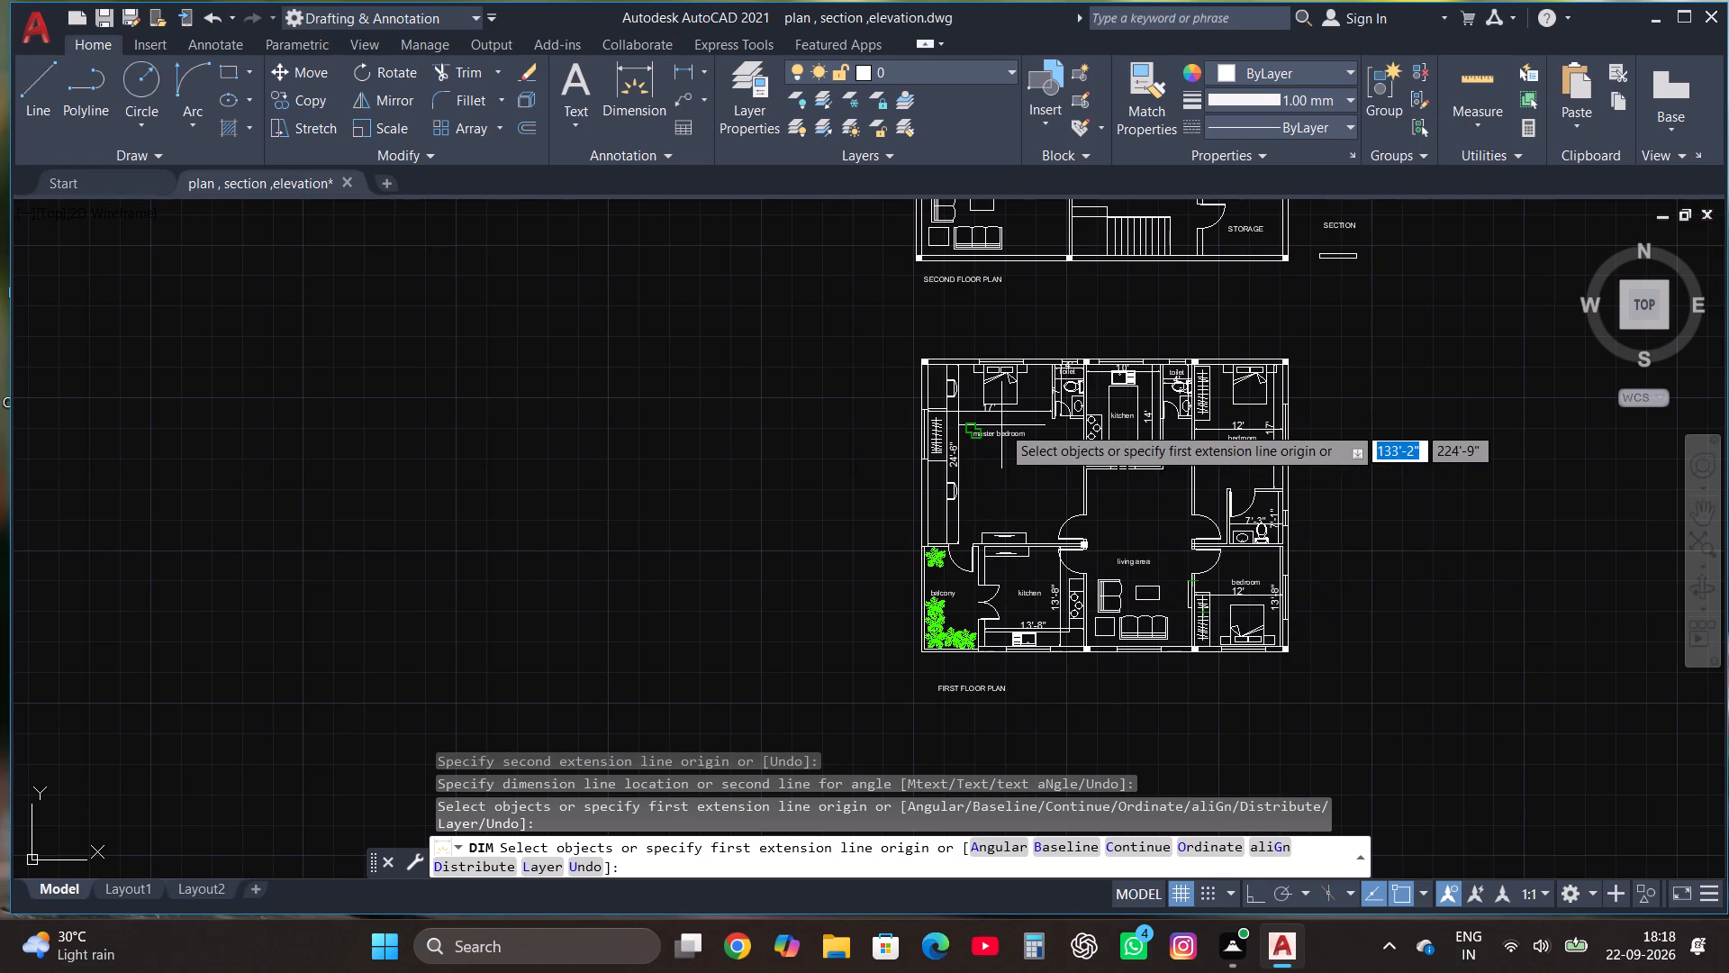
pyautogui.scroll(-2, 1067, 350)
pyautogui.scroll(1, 1050, 660)
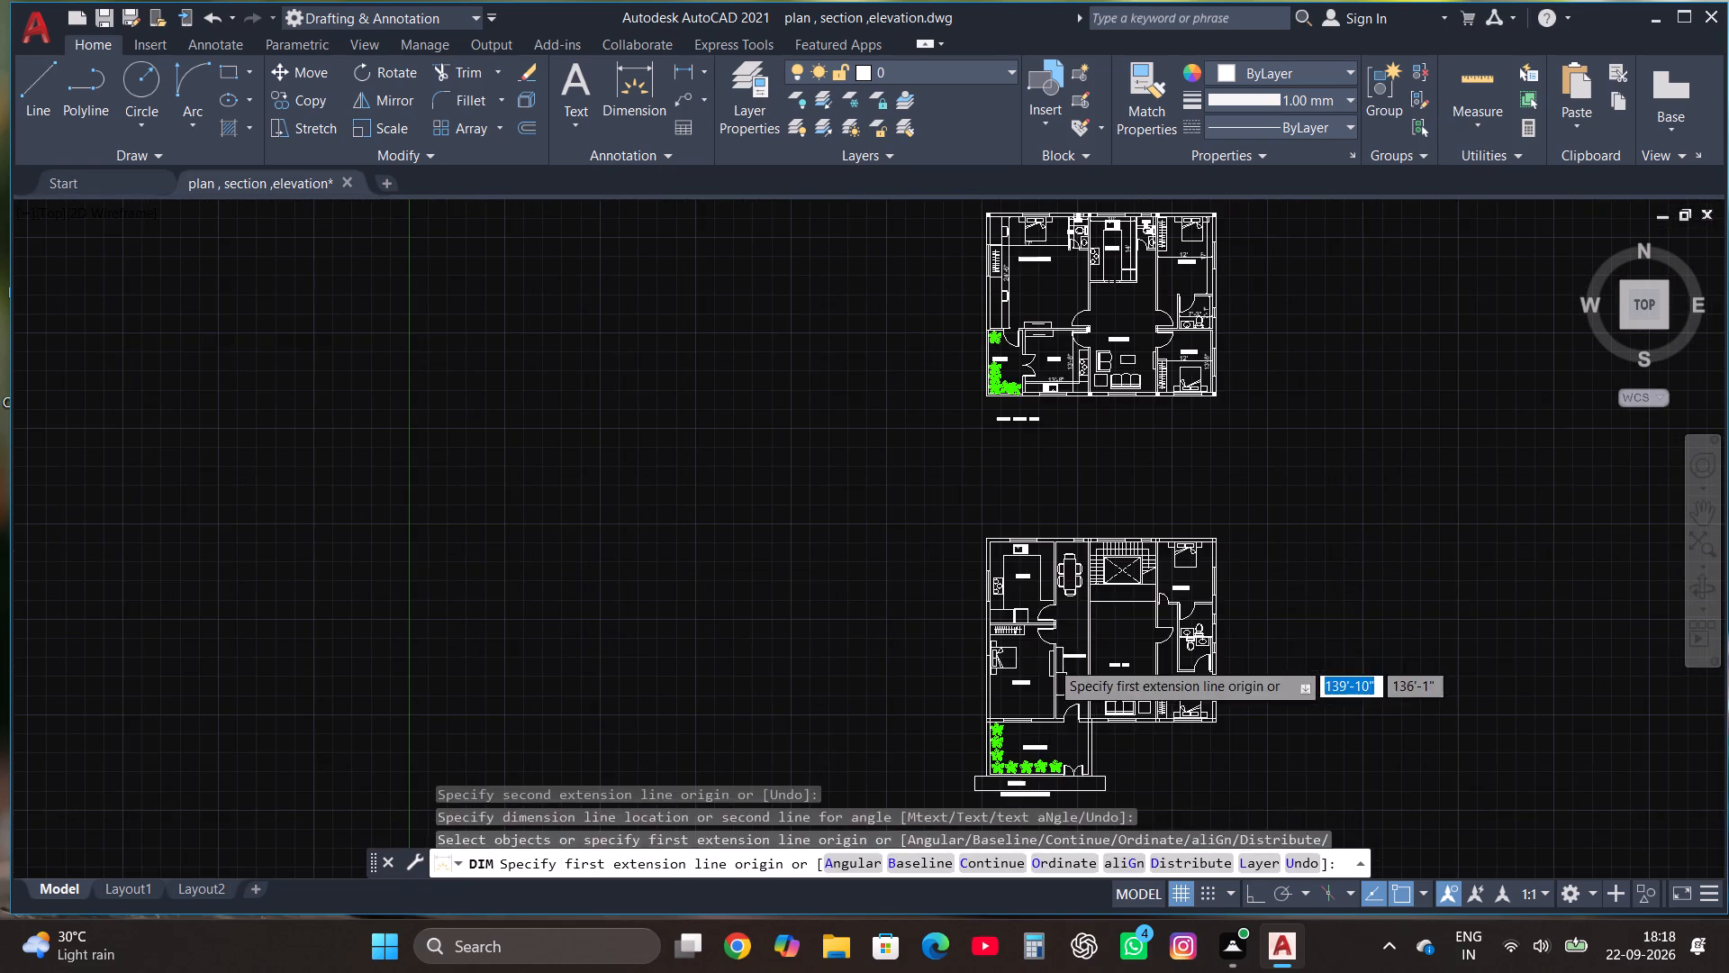
pyautogui.scroll(3, 1045, 563)
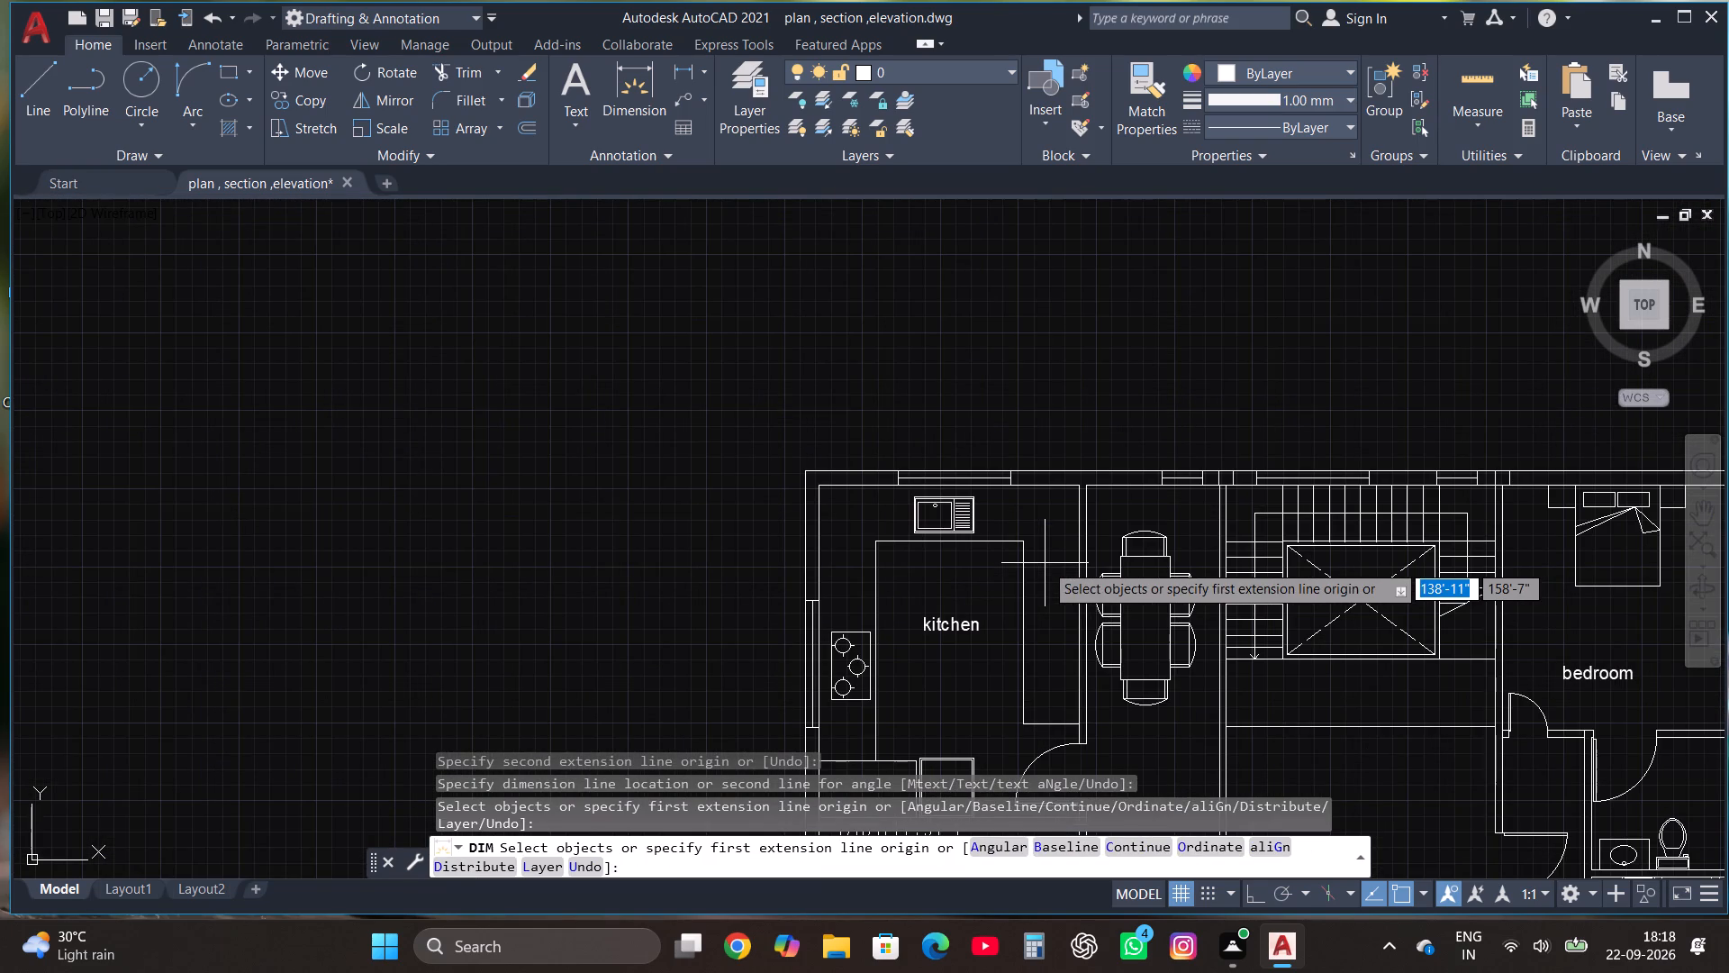
pyautogui.scroll(-3, 1045, 563)
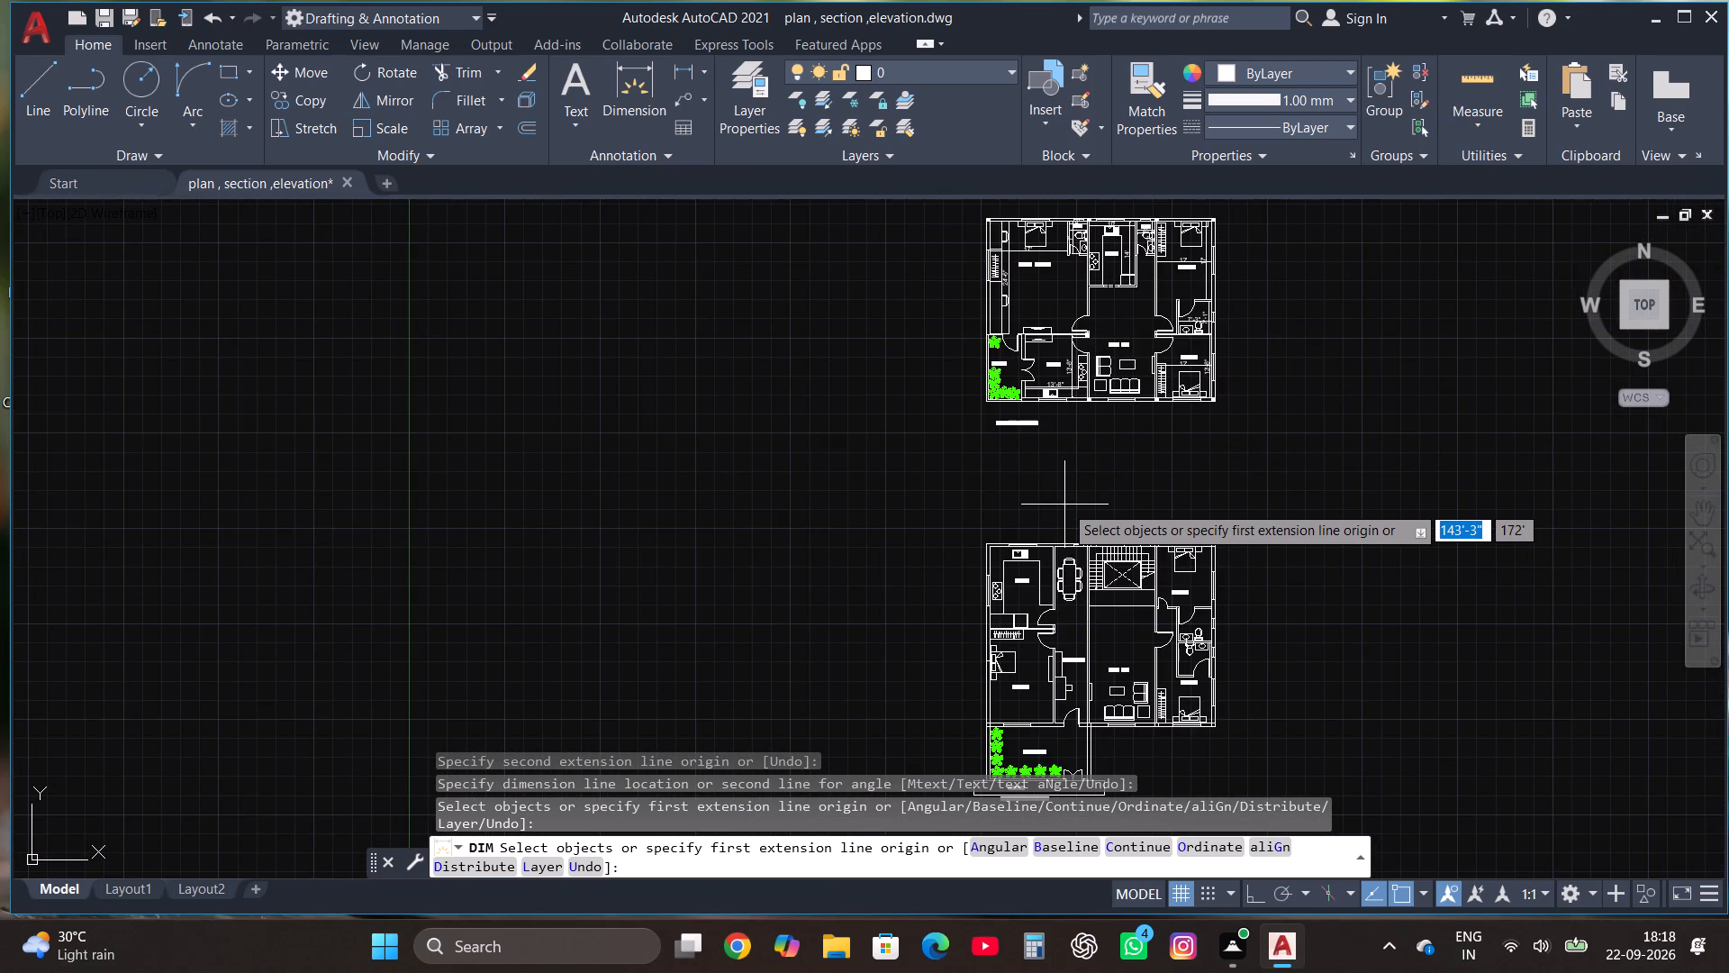
pyautogui.scroll(2, 1063, 620)
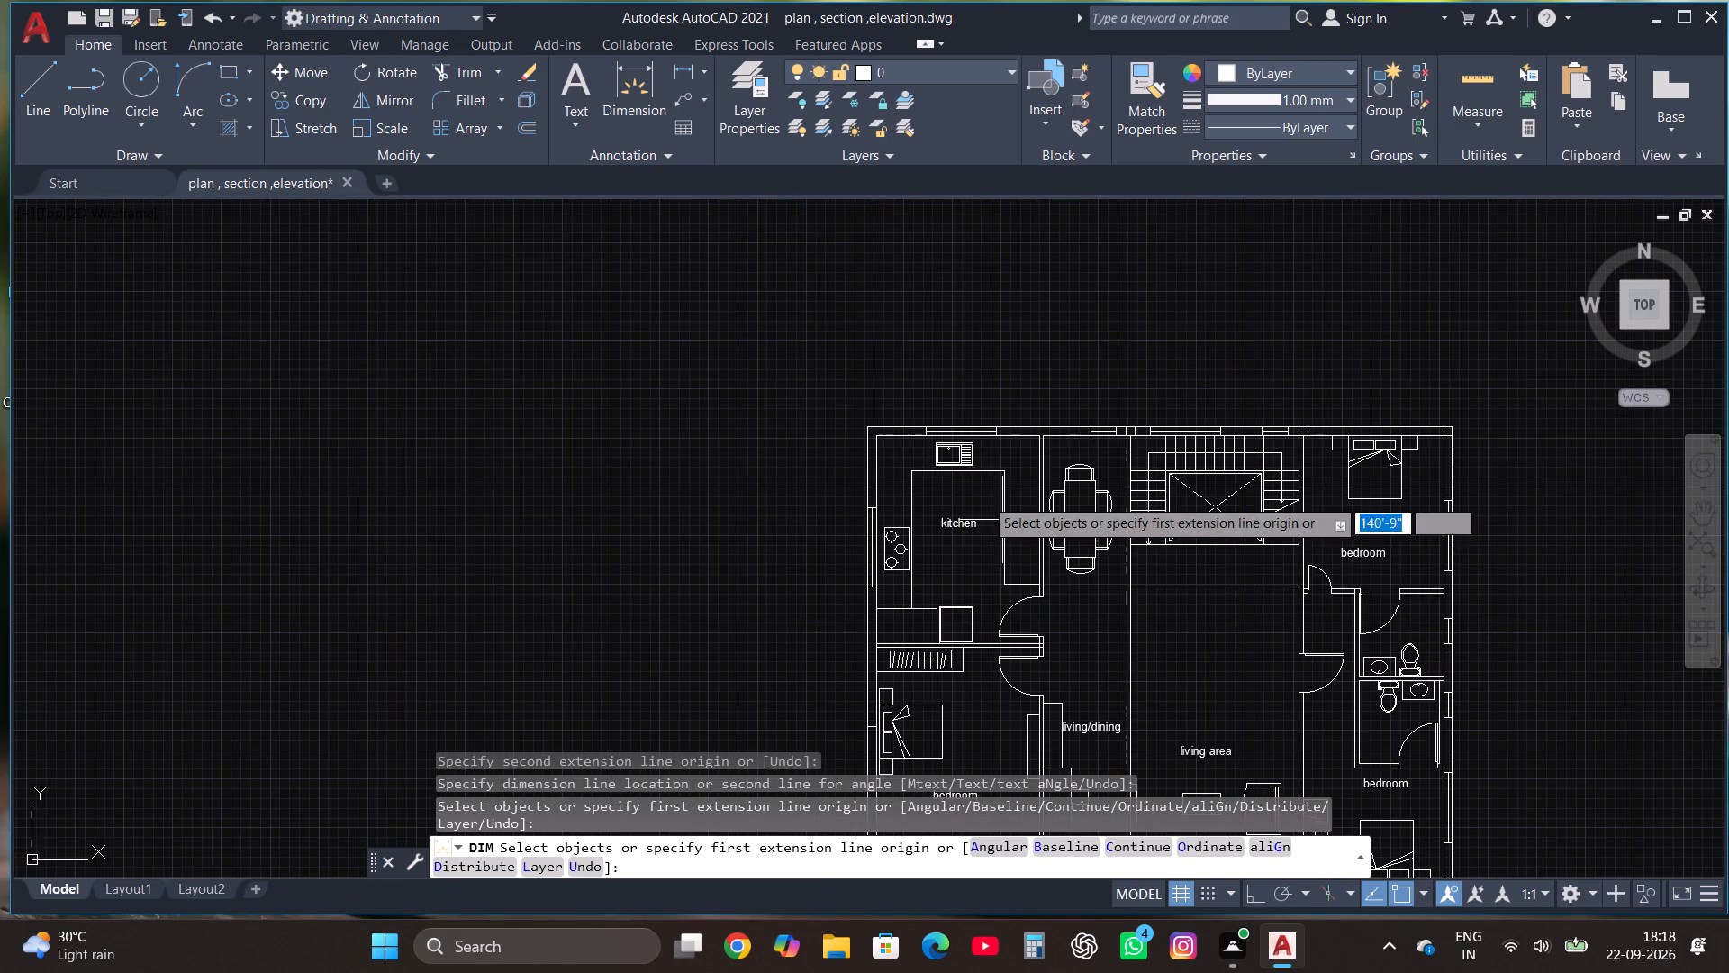
pyautogui.scroll(2, 930, 444)
pyautogui.click(635, 77)
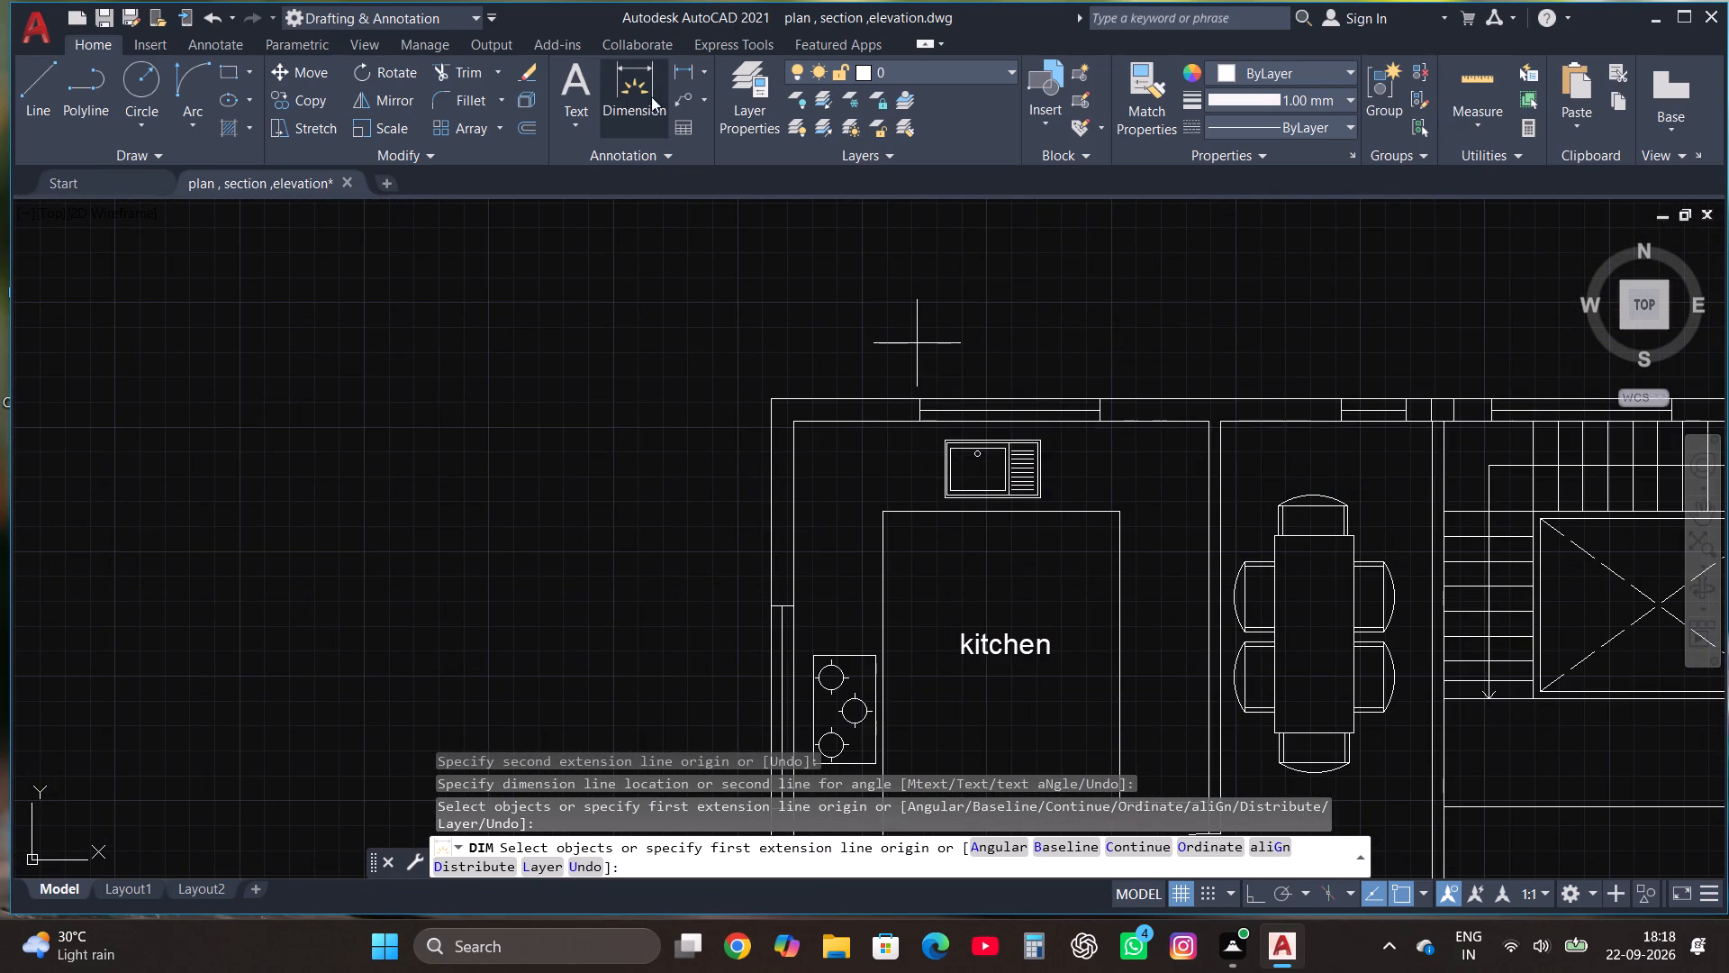
pyautogui.click(796, 423)
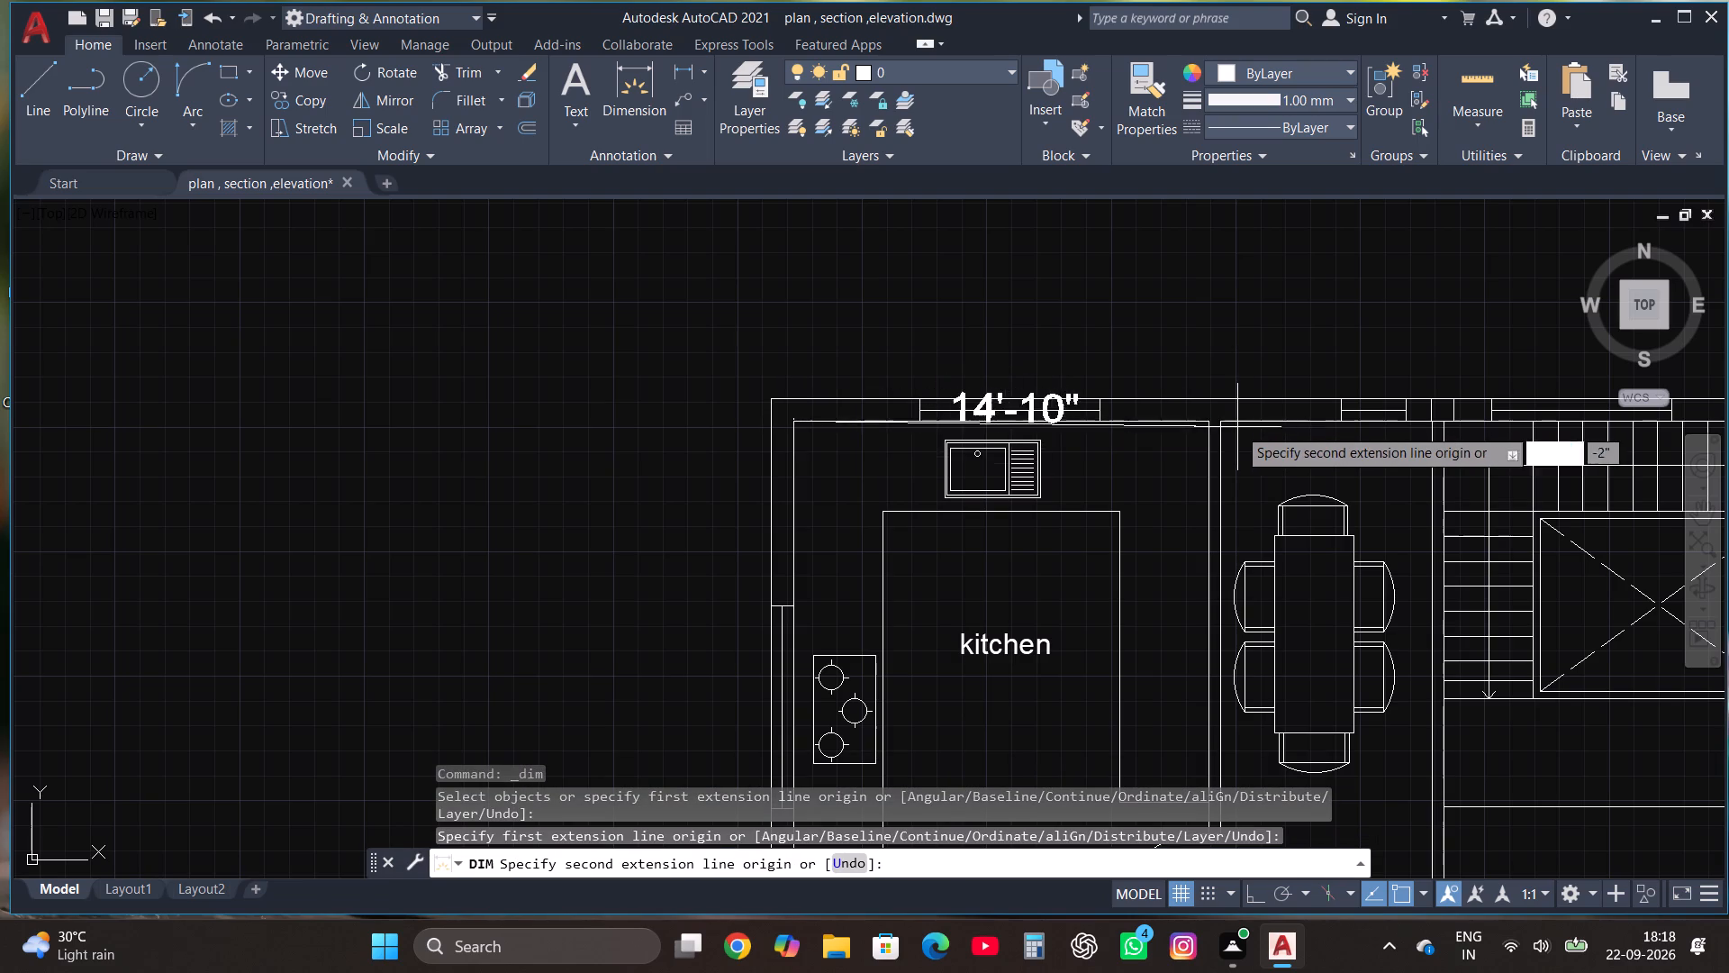
pyautogui.click(1211, 421)
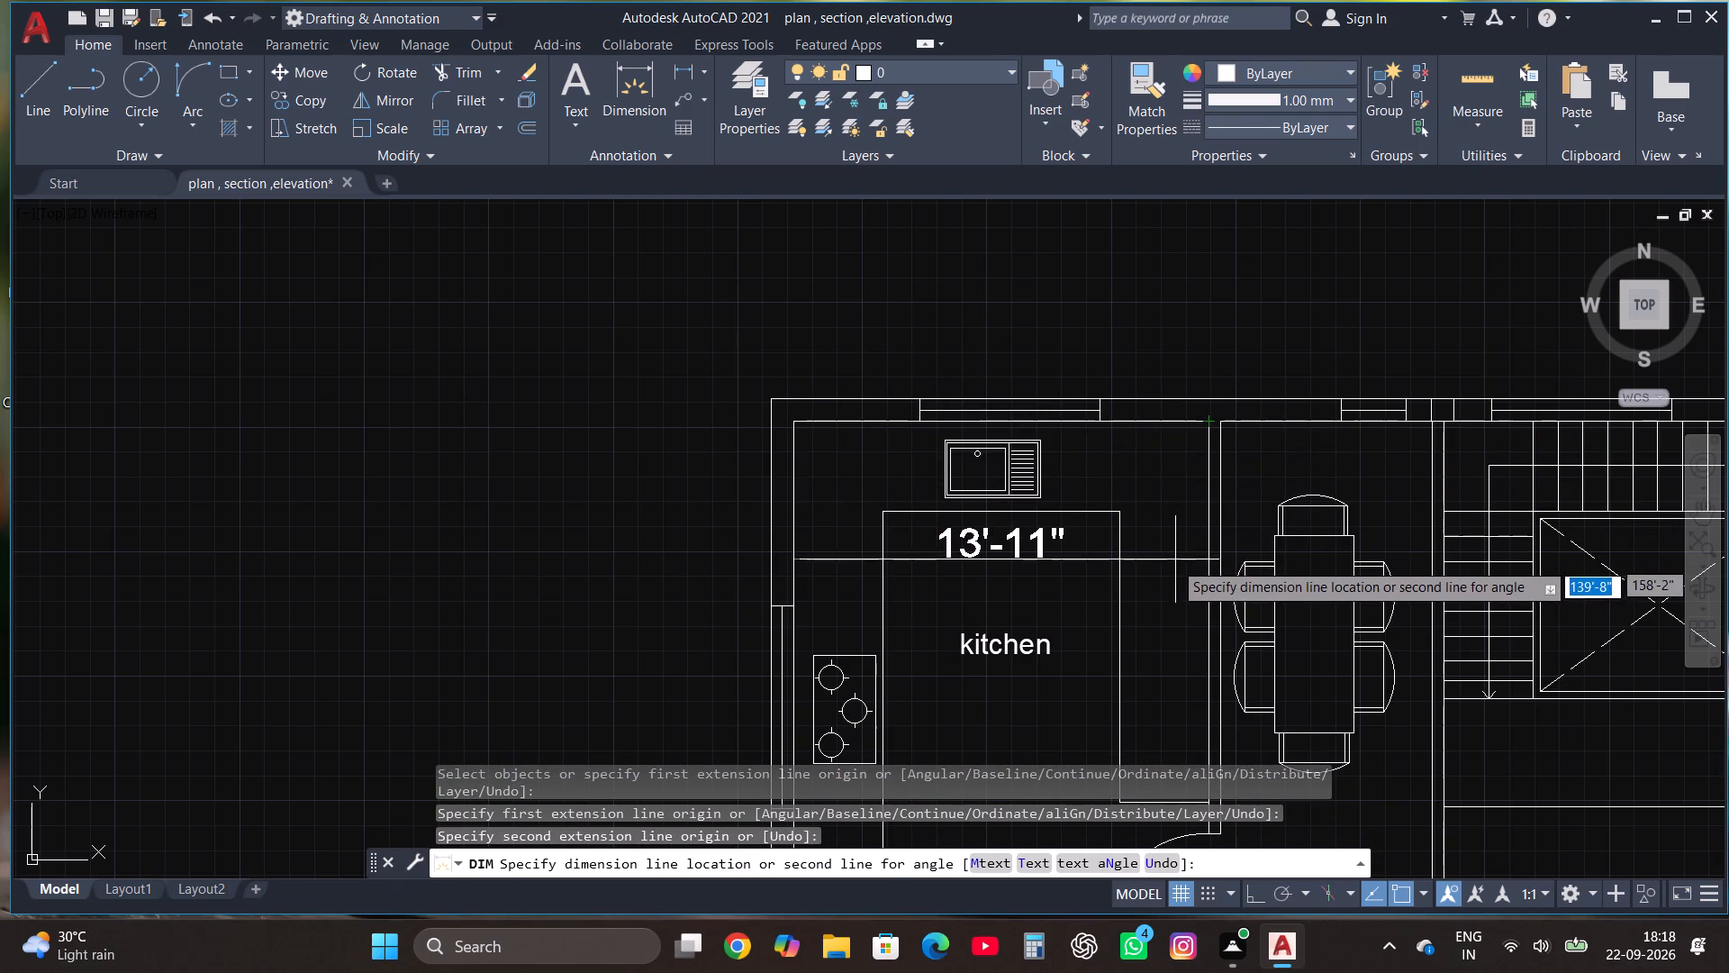
pyautogui.click(1173, 562)
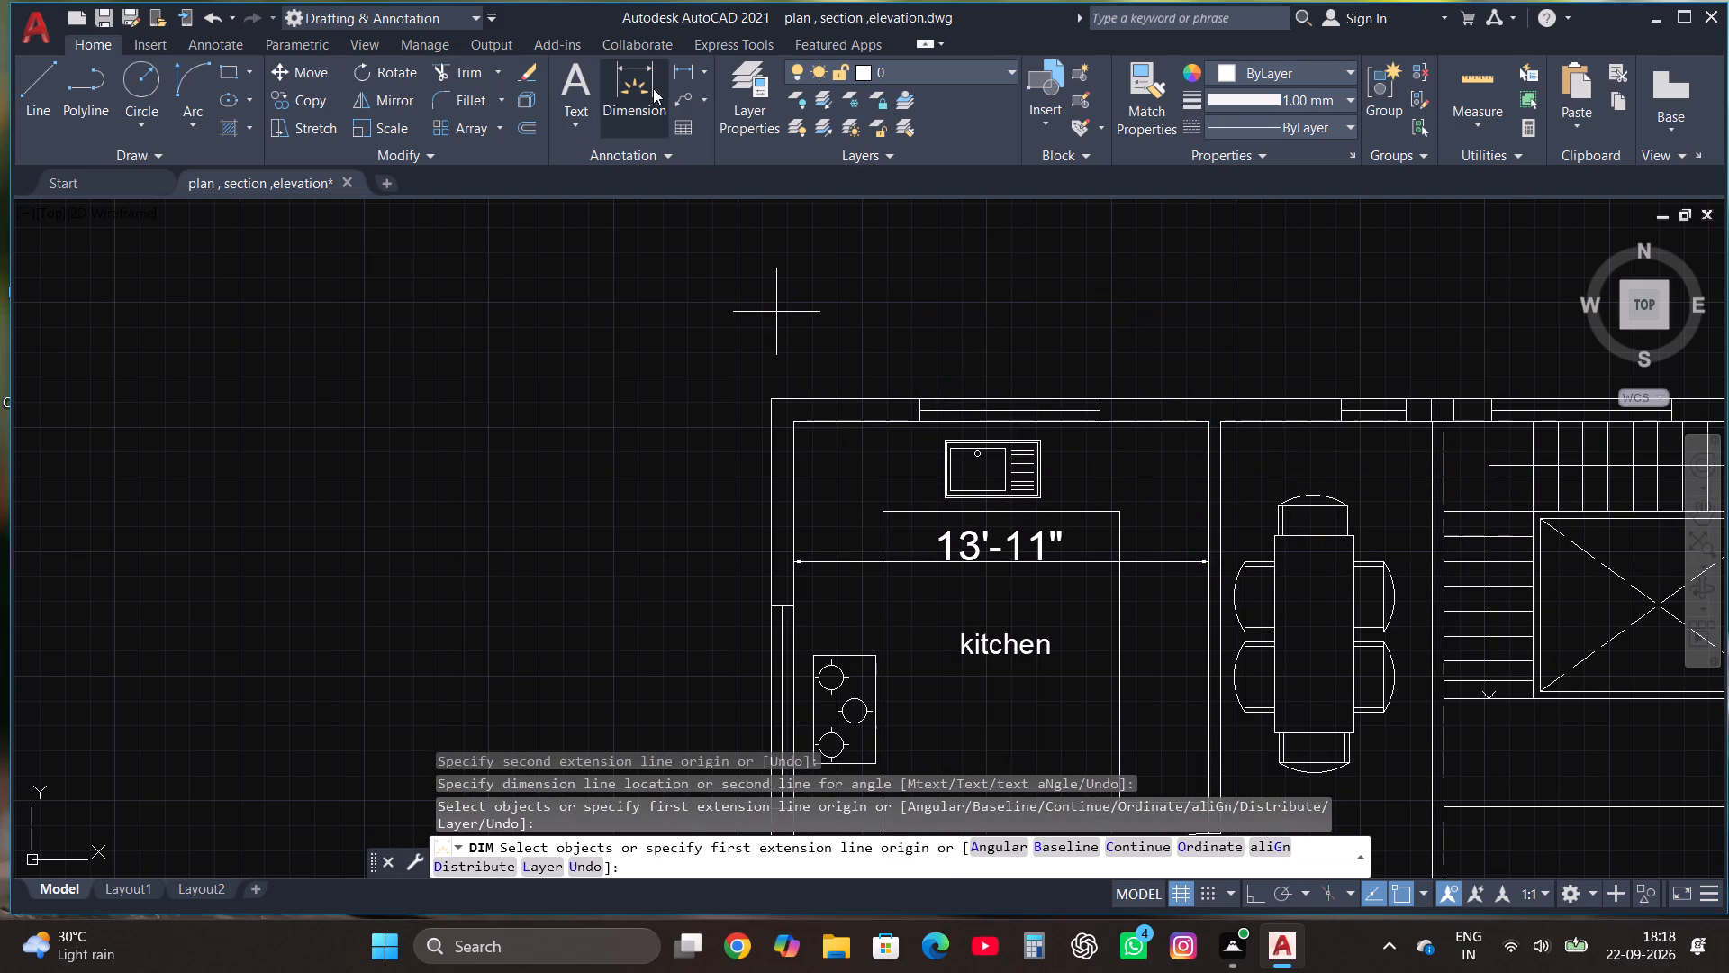
# Dimension the same kitchen's inner length from its south wall to its north wall, placing the dimension line just inside the east wall.
pyautogui.click(628, 77)
pyautogui.scroll(-3, 1142, 387)
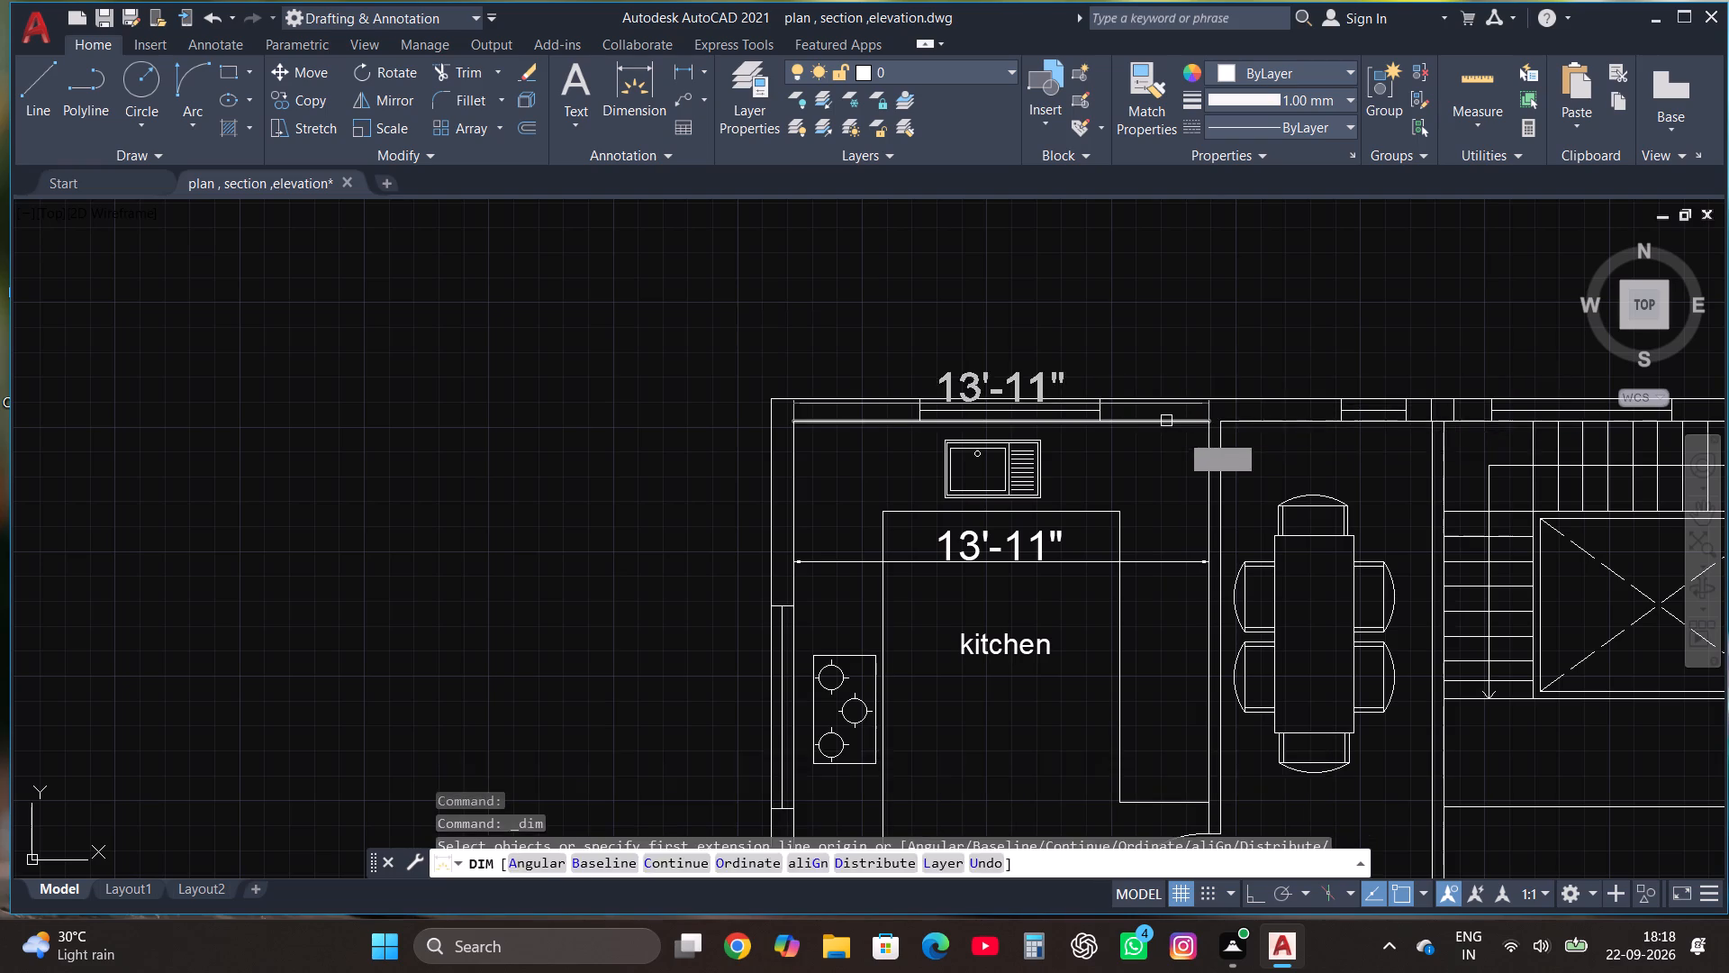
pyautogui.scroll(-2, 1192, 454)
pyautogui.scroll(3, 1202, 638)
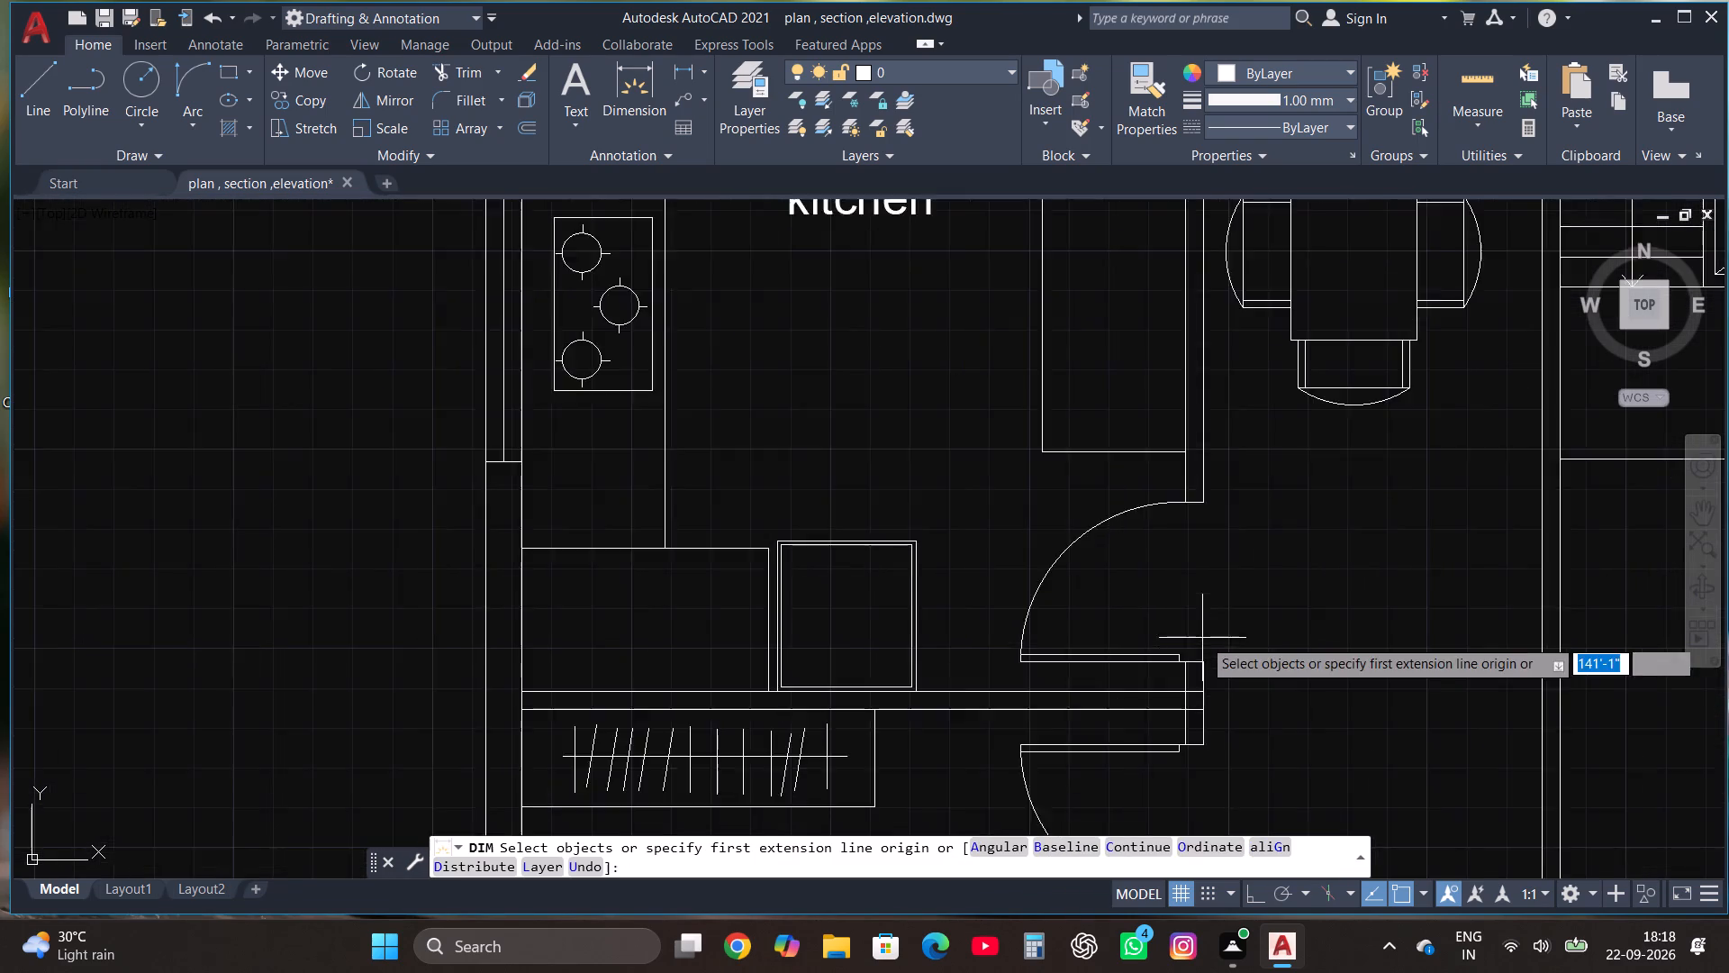
pyautogui.scroll(1, 1202, 638)
pyautogui.click(1174, 728)
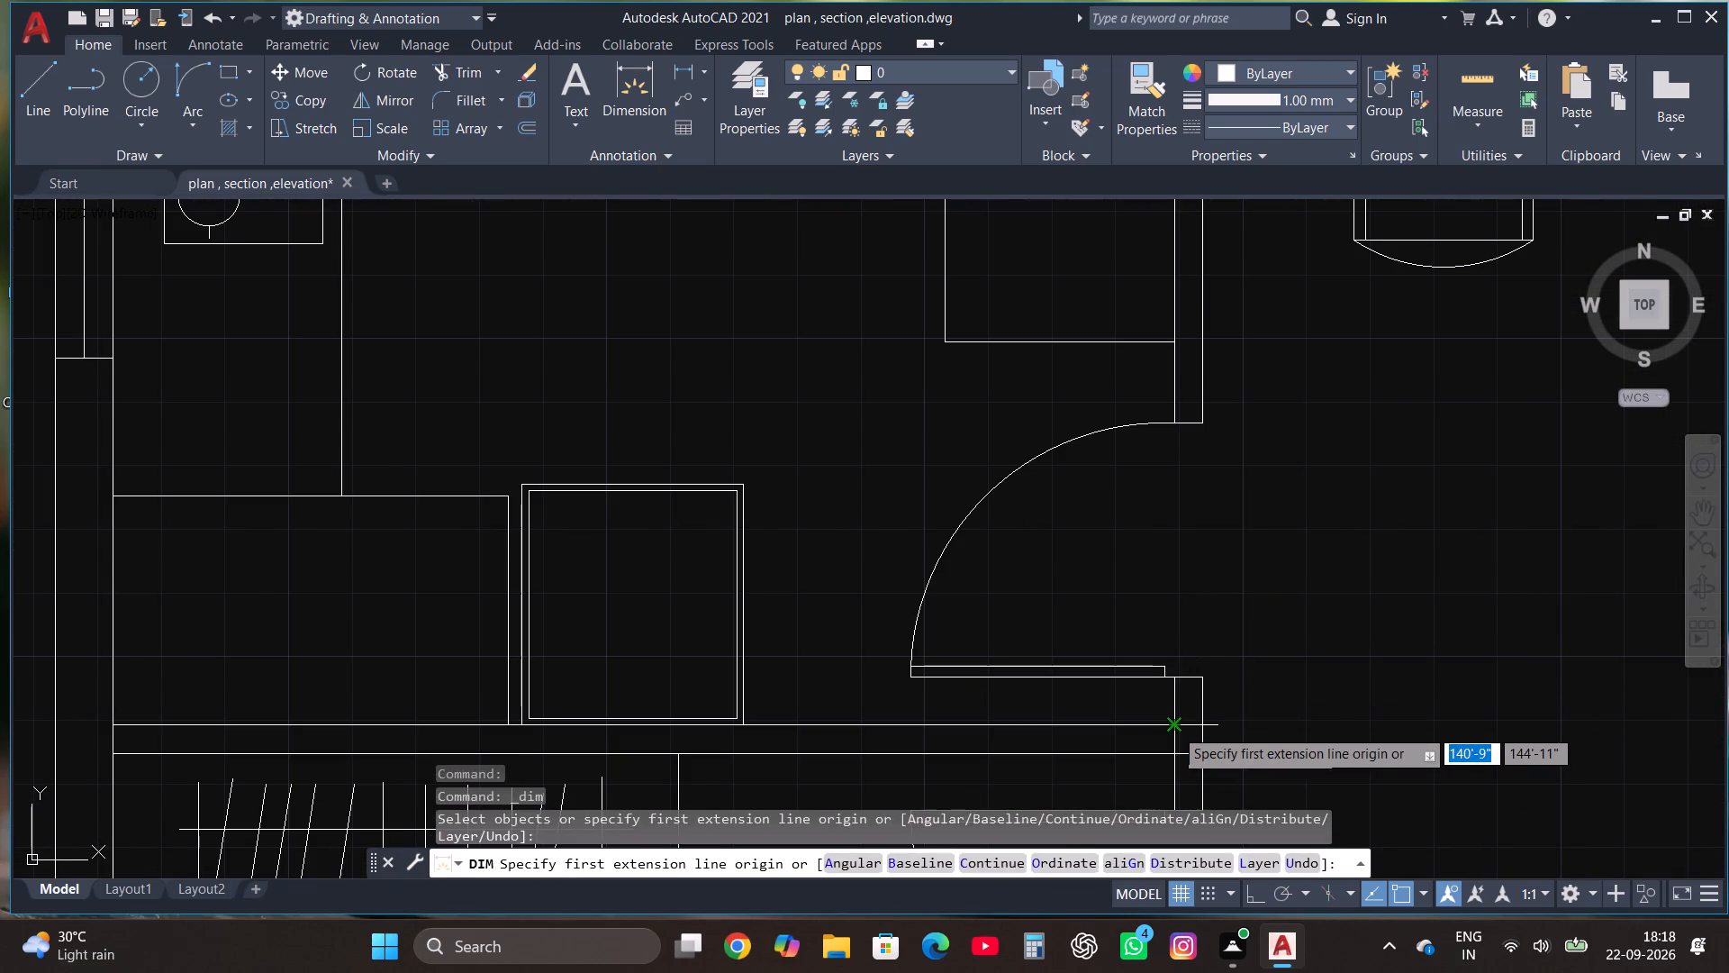
pyautogui.scroll(-2, 1176, 740)
pyautogui.scroll(-1, 1165, 314)
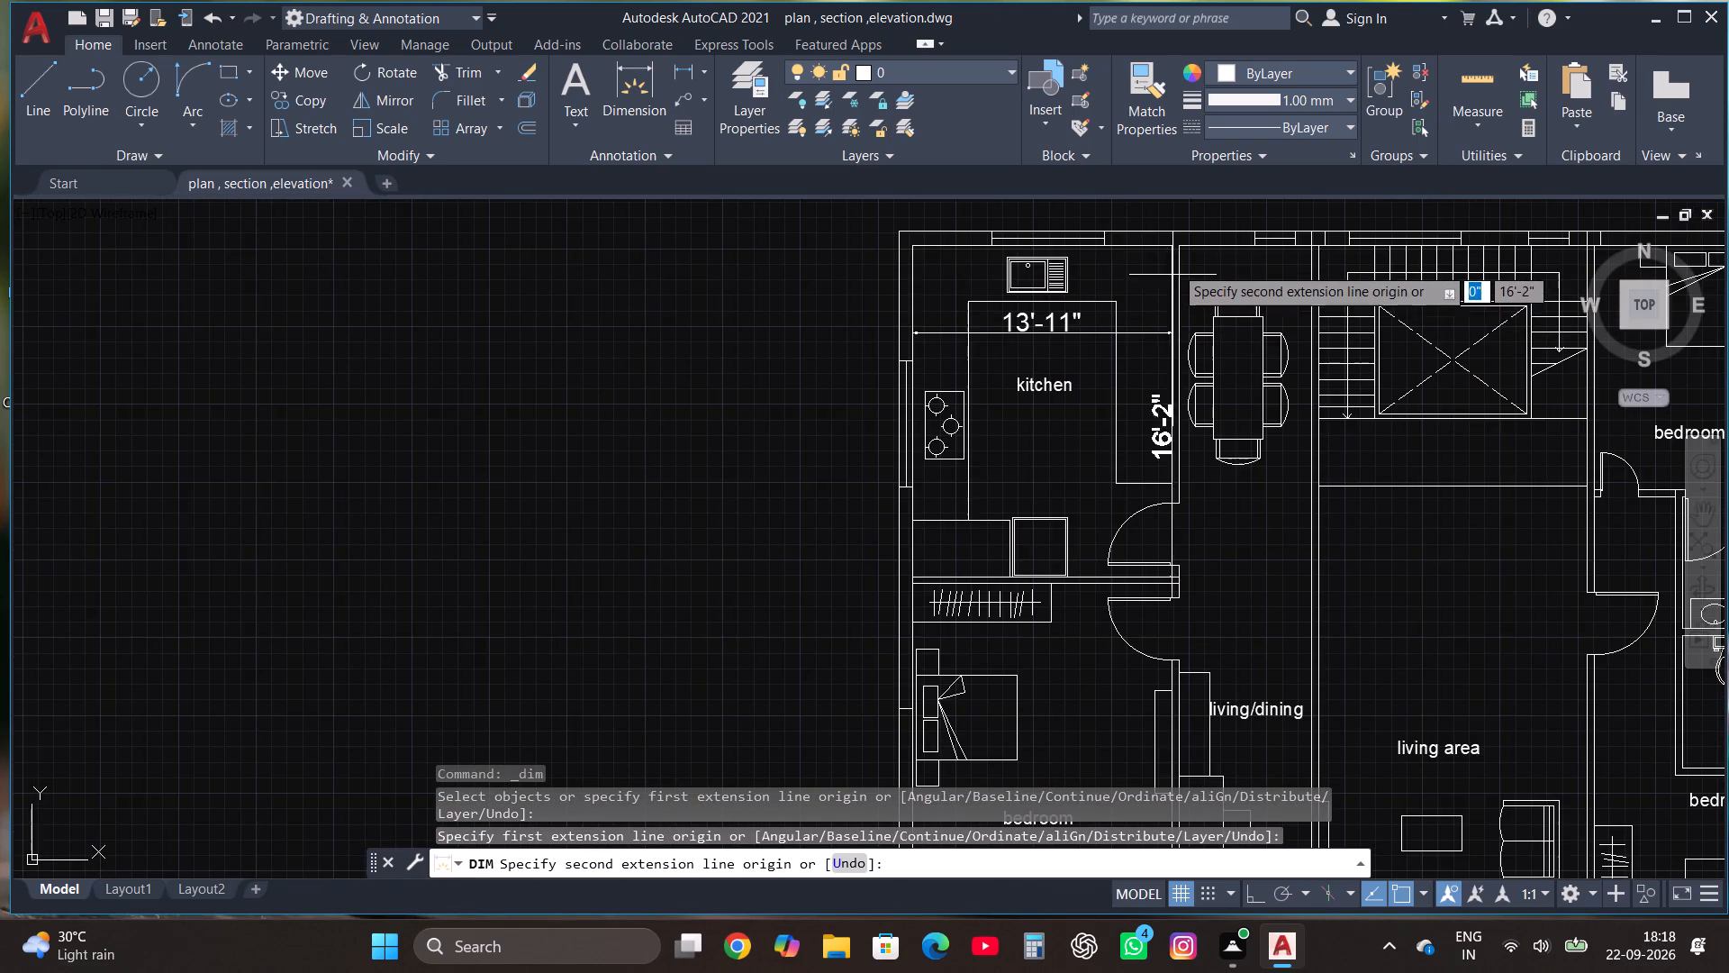
pyautogui.scroll(2, 1179, 248)
pyautogui.click(1158, 243)
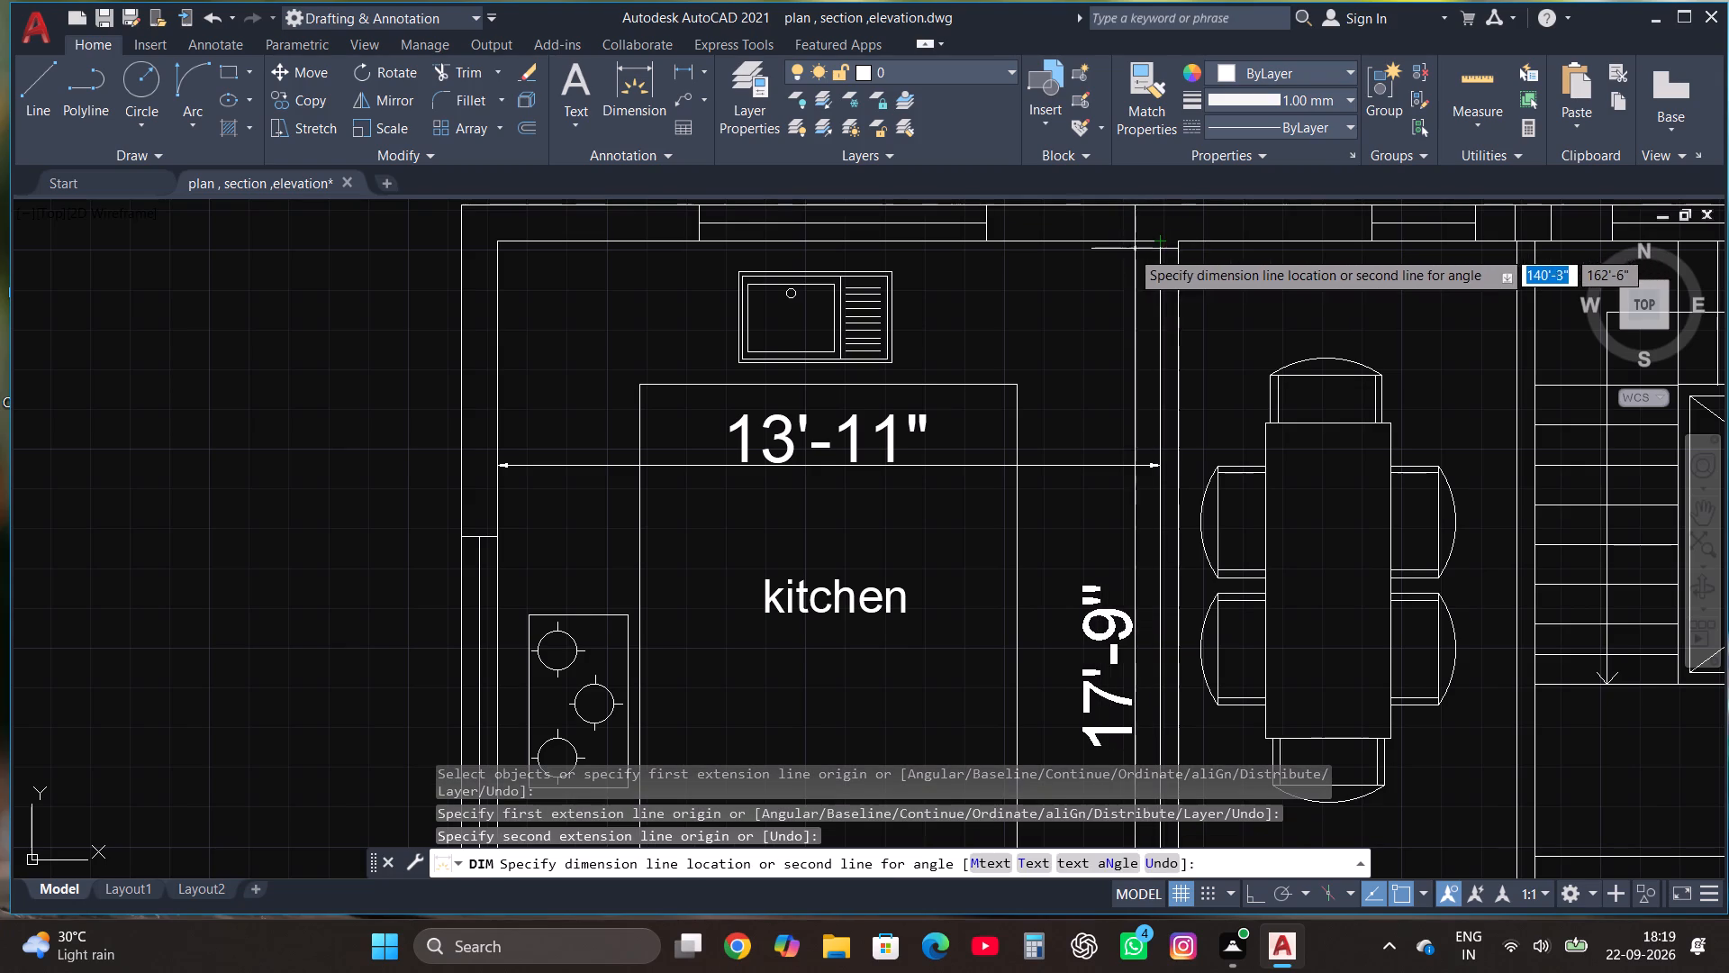
pyautogui.click(1125, 250)
# Dimension the inner width of the bedroom south of that kitchen along its south wall, placing the dimension line just north of the window.
pyautogui.scroll(-3, 1093, 310)
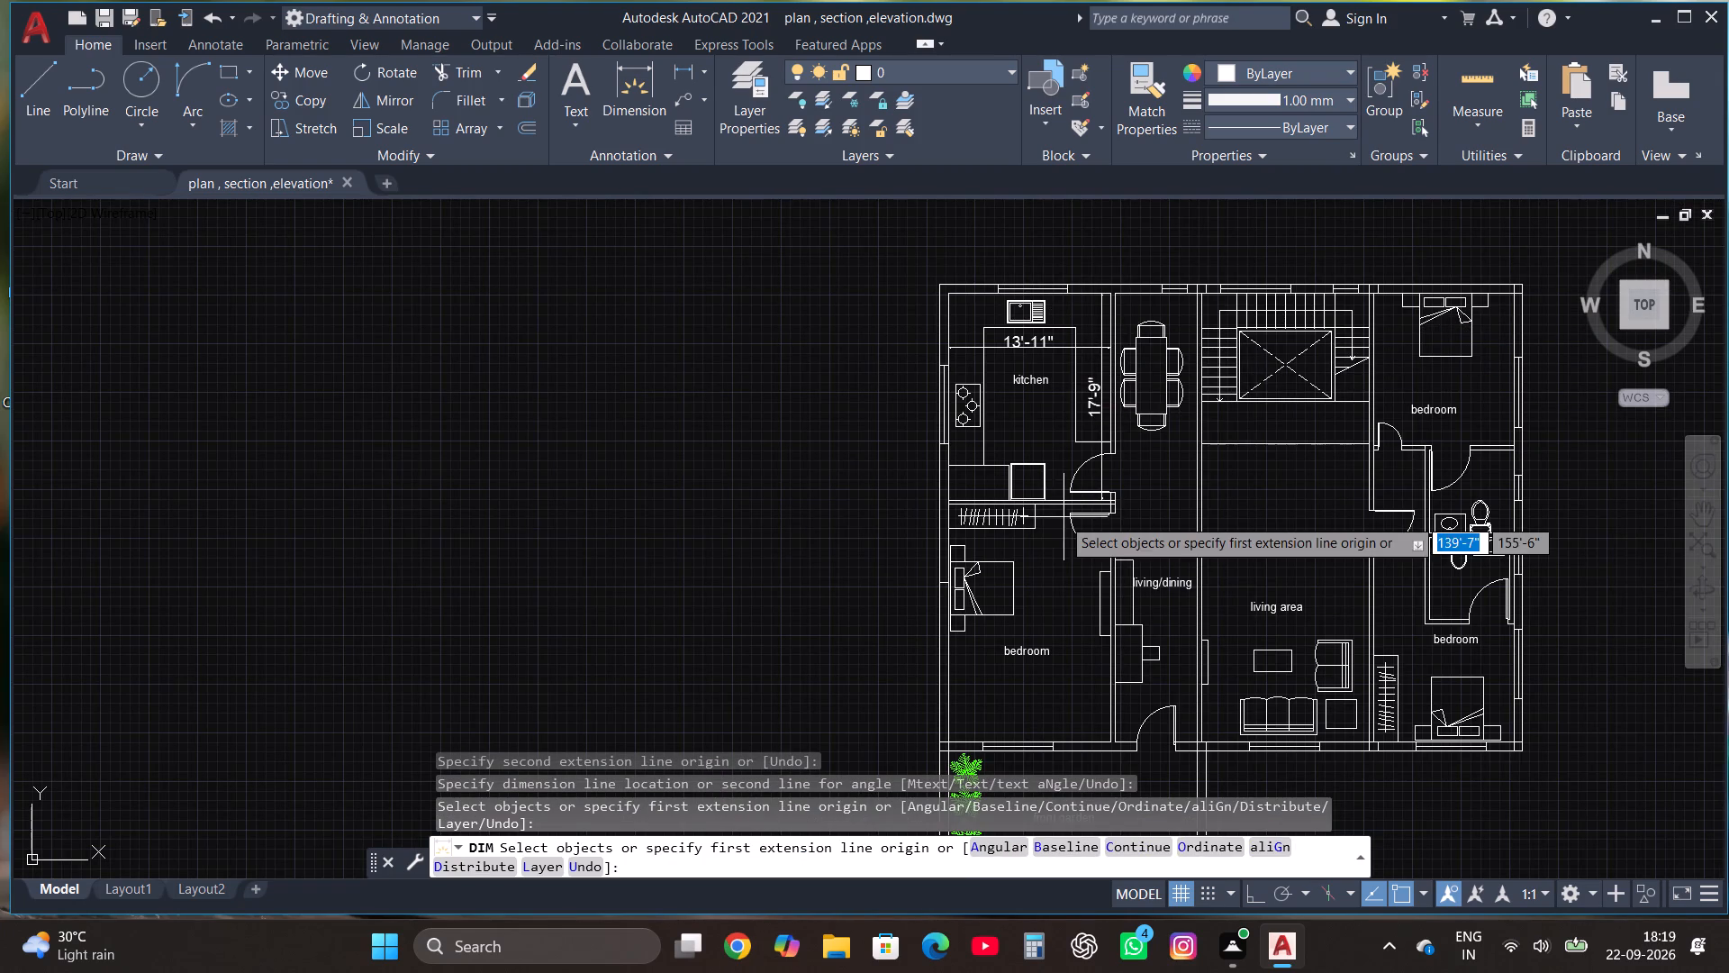
pyautogui.click(647, 79)
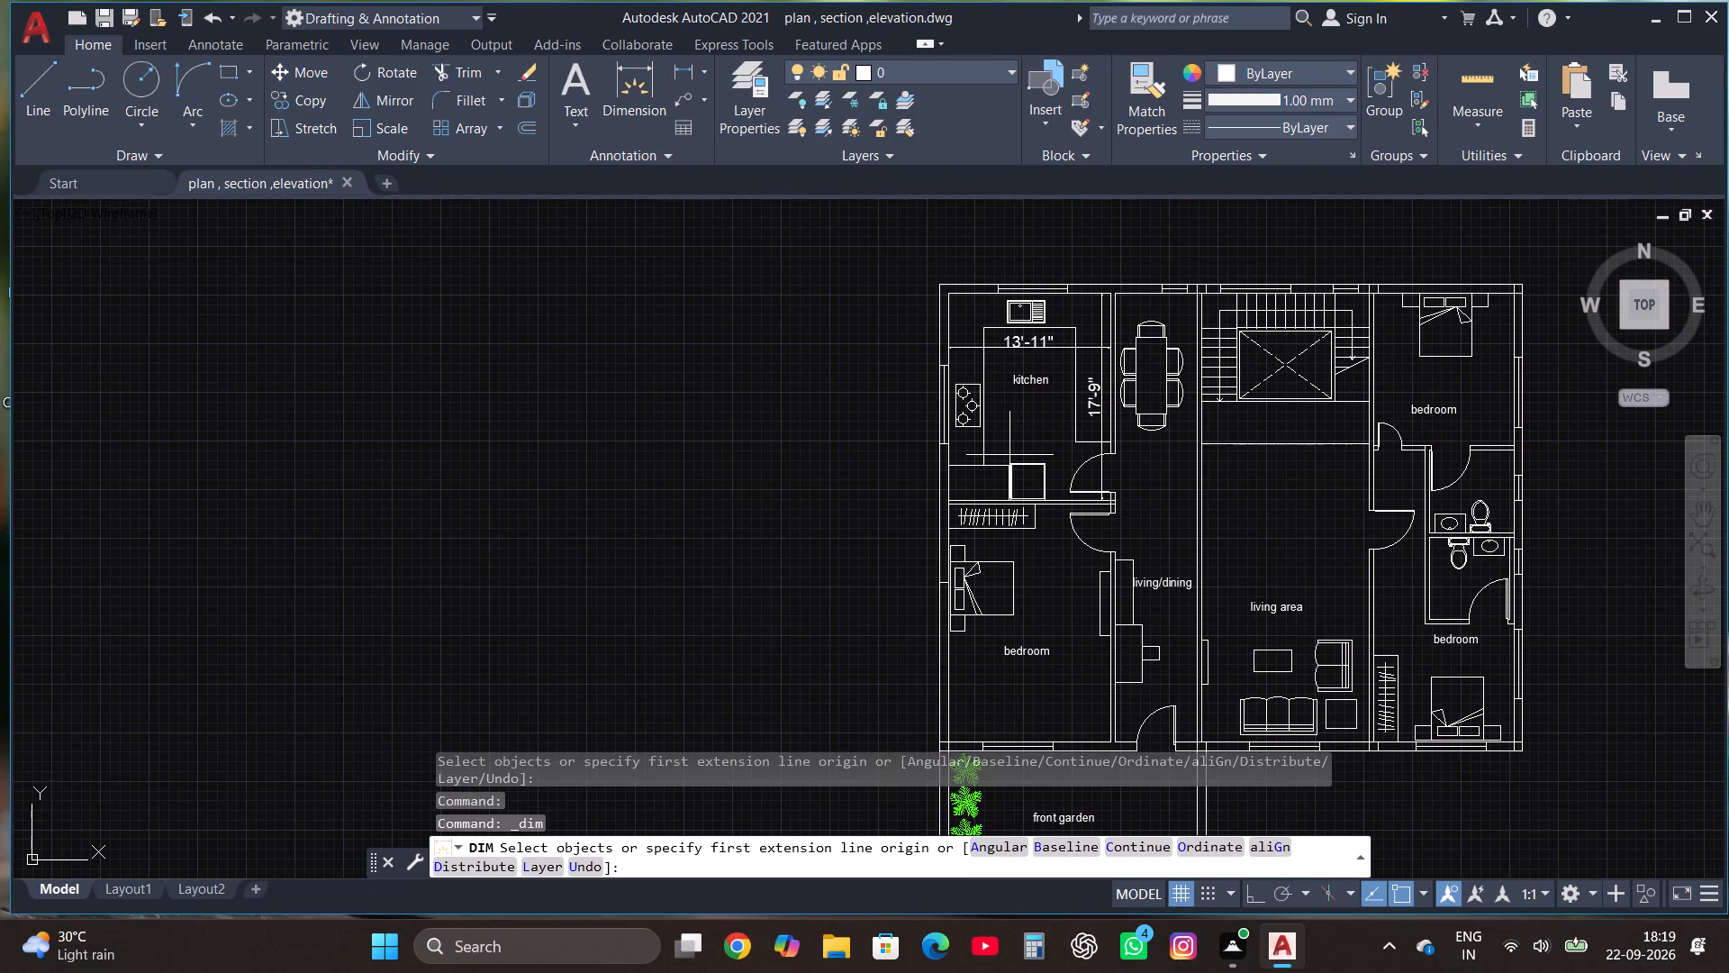
pyautogui.scroll(-1, 1088, 518)
pyautogui.scroll(3, 1070, 636)
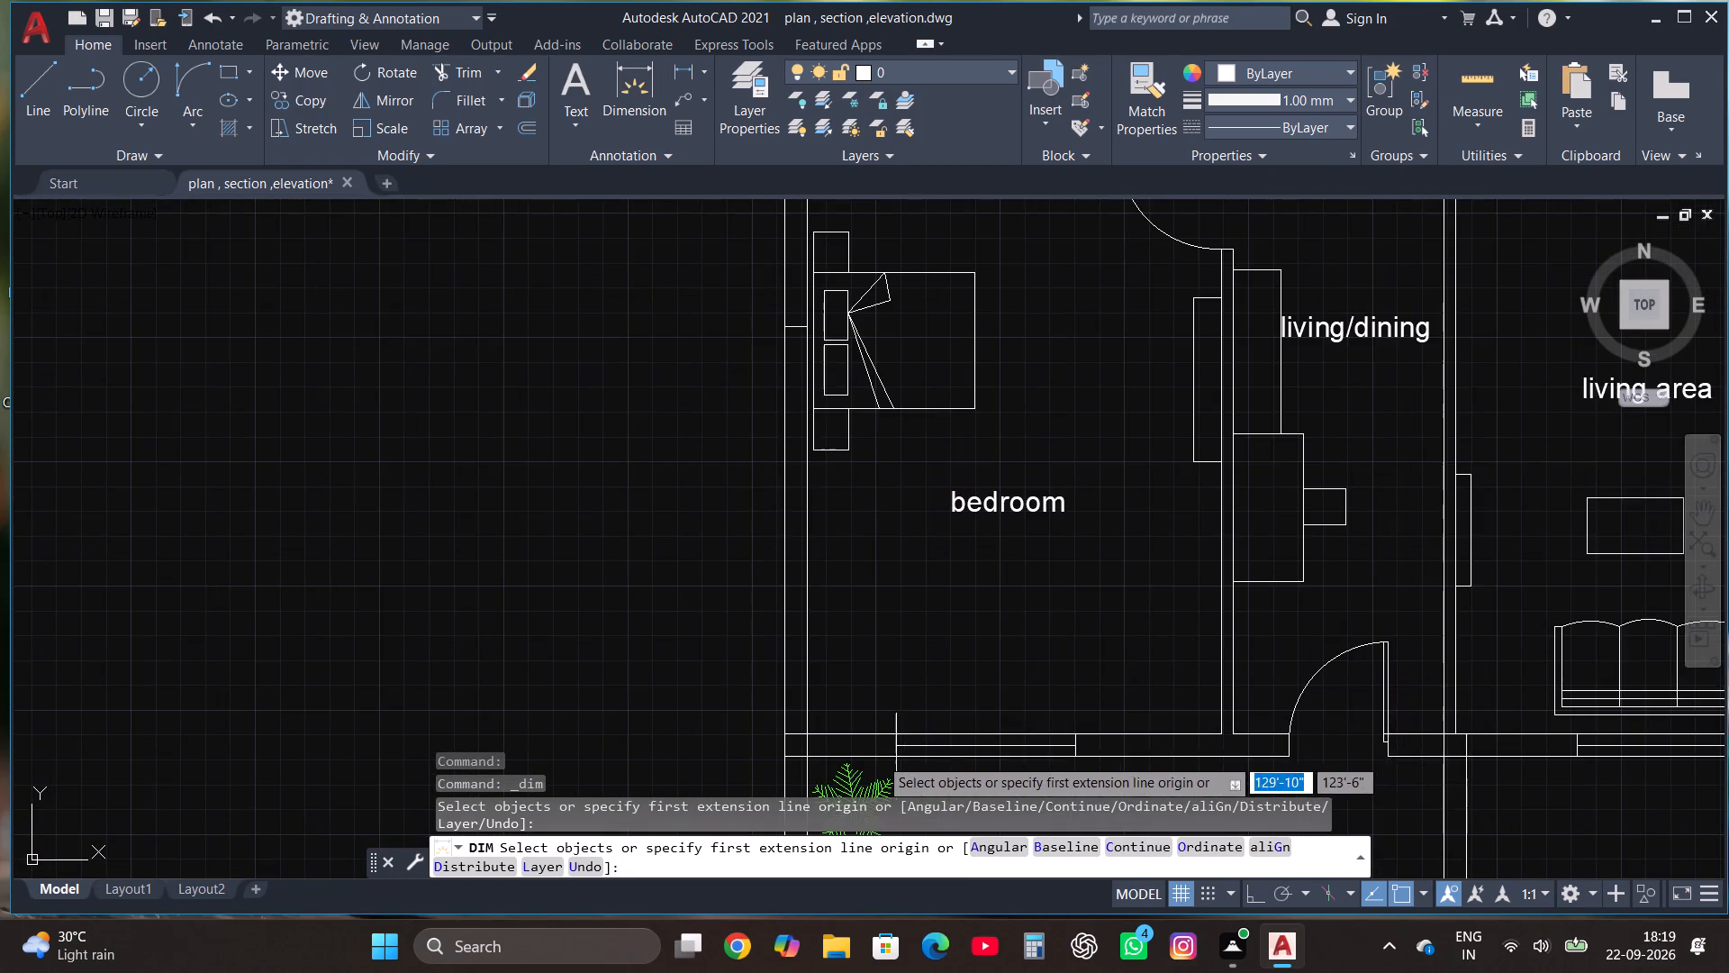
pyautogui.scroll(2, 846, 748)
pyautogui.click(751, 720)
pyautogui.scroll(-2, 880, 723)
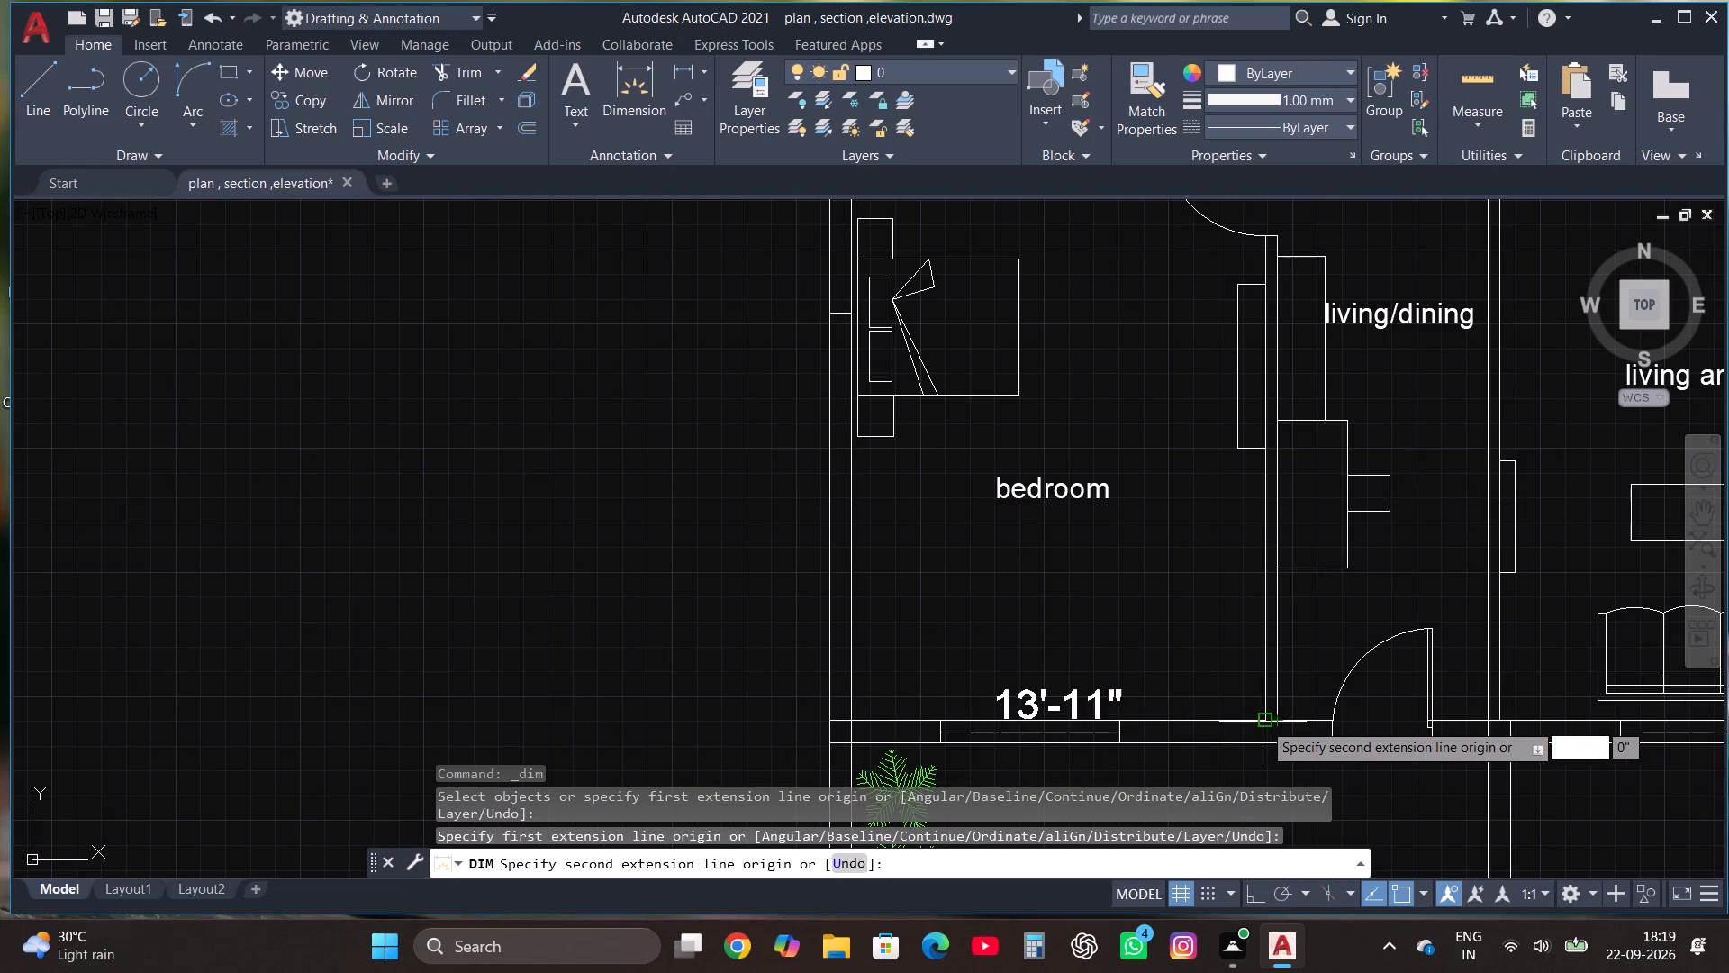
pyautogui.click(1267, 725)
pyautogui.click(1243, 662)
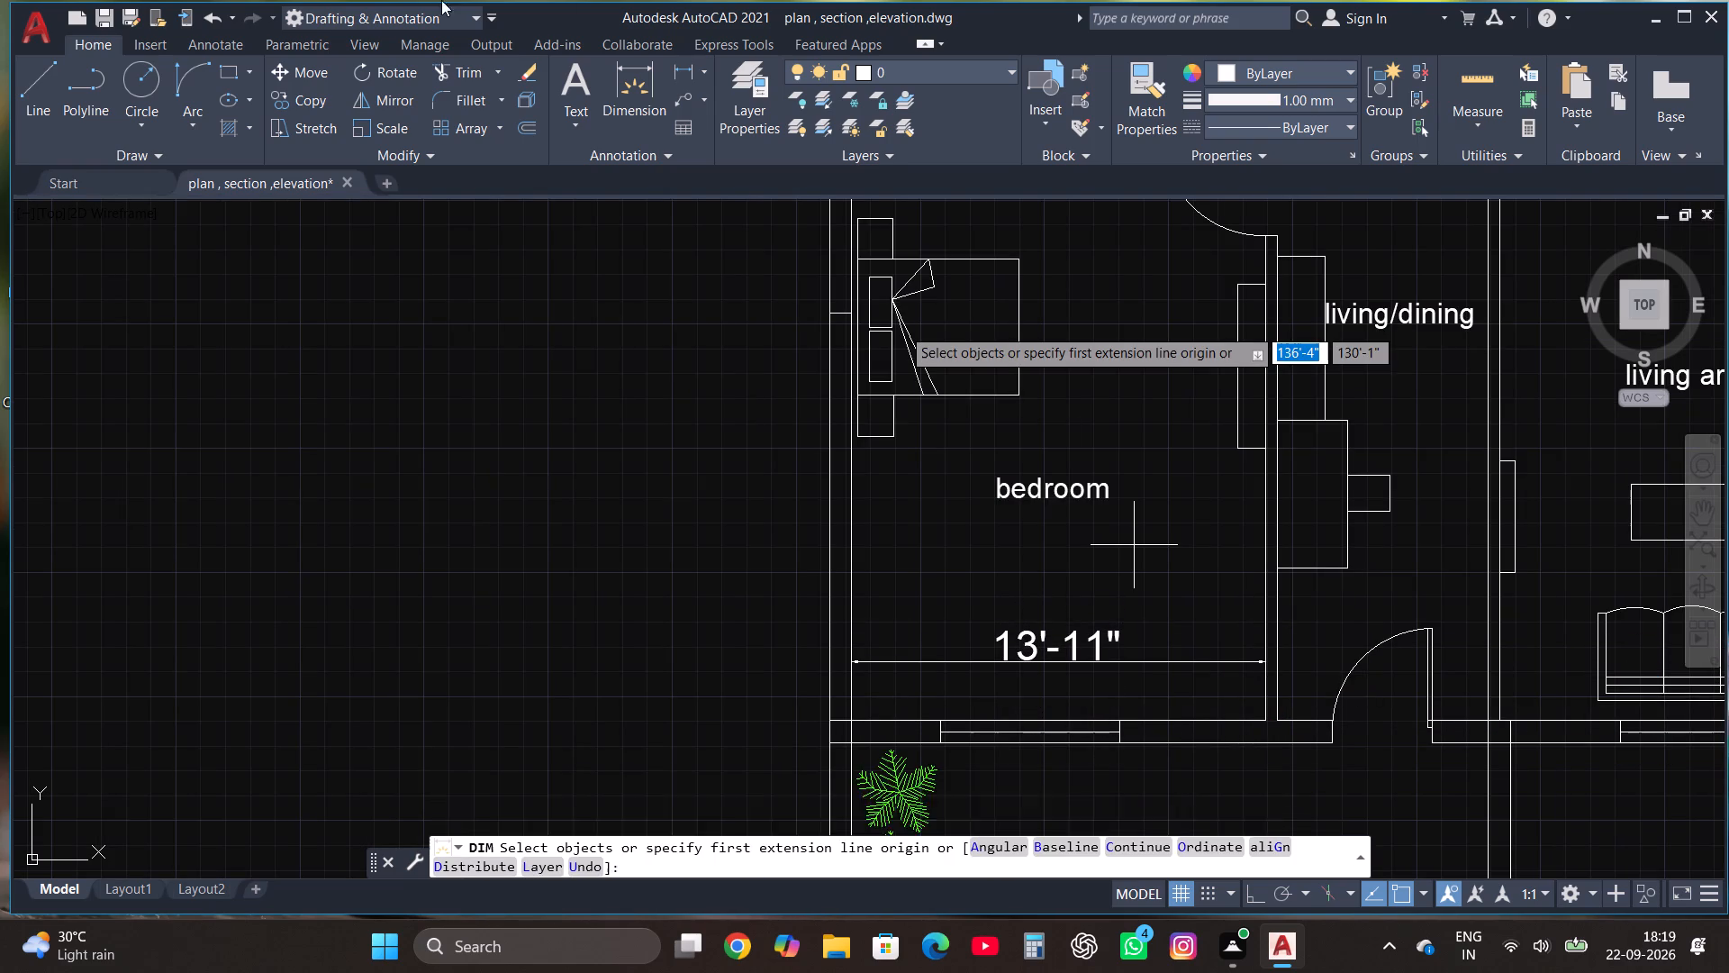
# Dimension the same bedroom's inner length from its south wall to its north wall, placing the dimension line between the bedroom label and east wall.
pyautogui.click(618, 90)
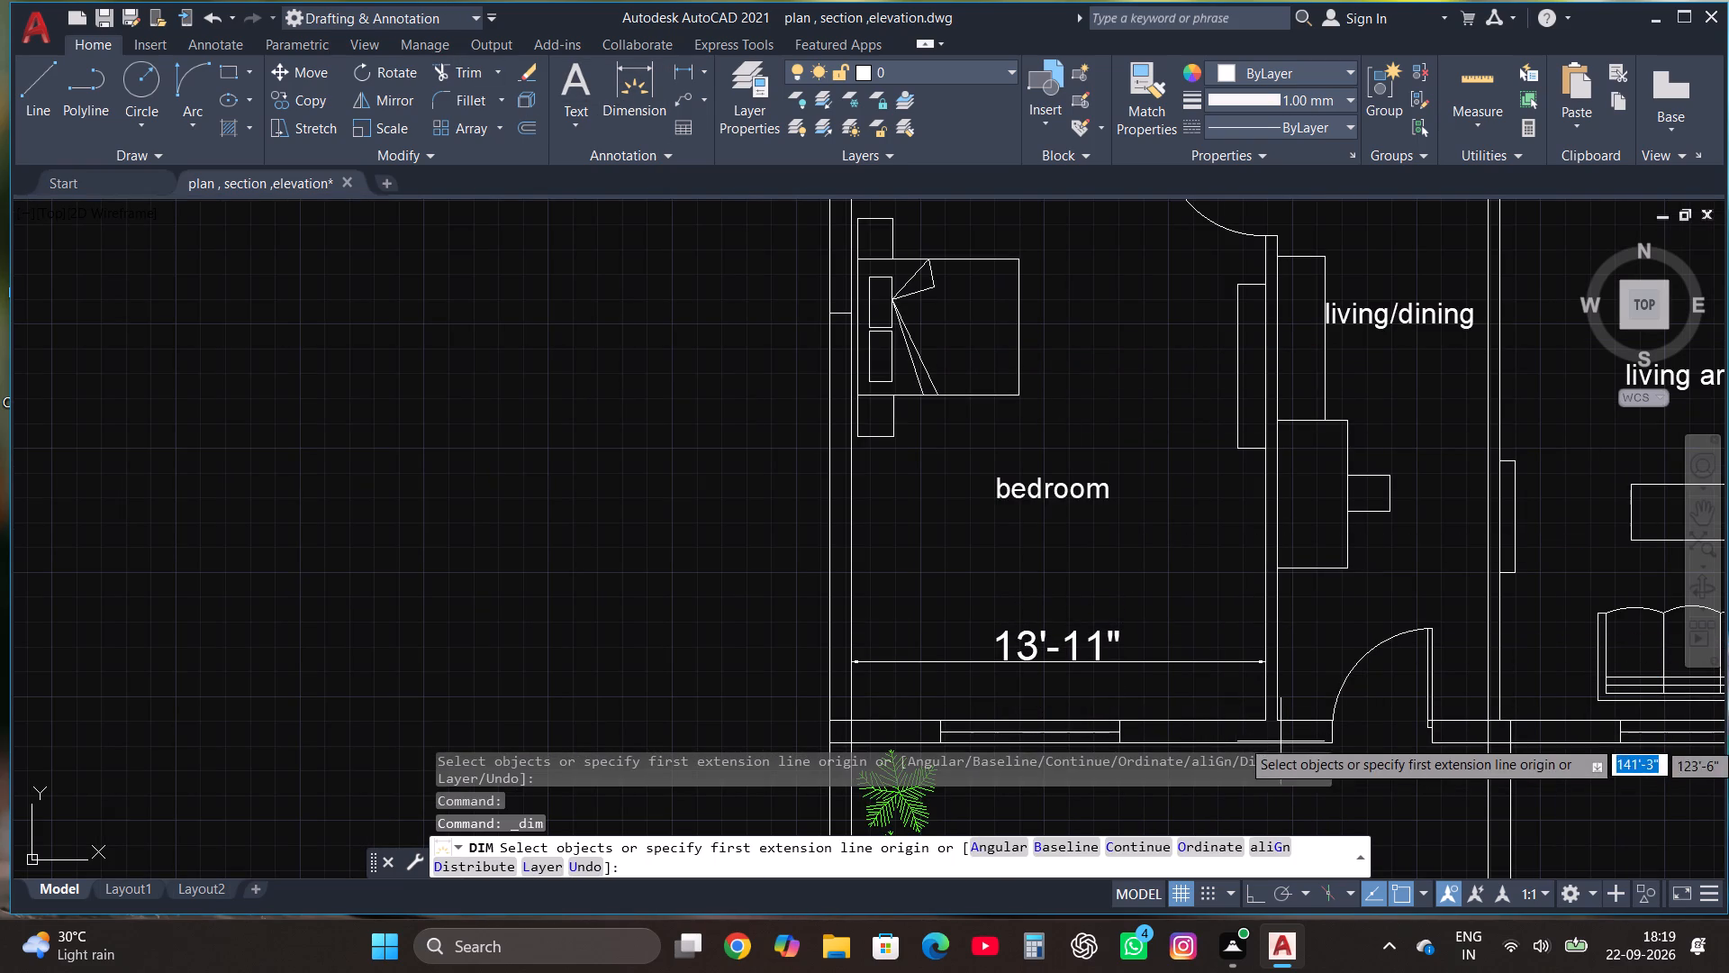
pyautogui.click(1265, 723)
pyautogui.scroll(-3, 1265, 723)
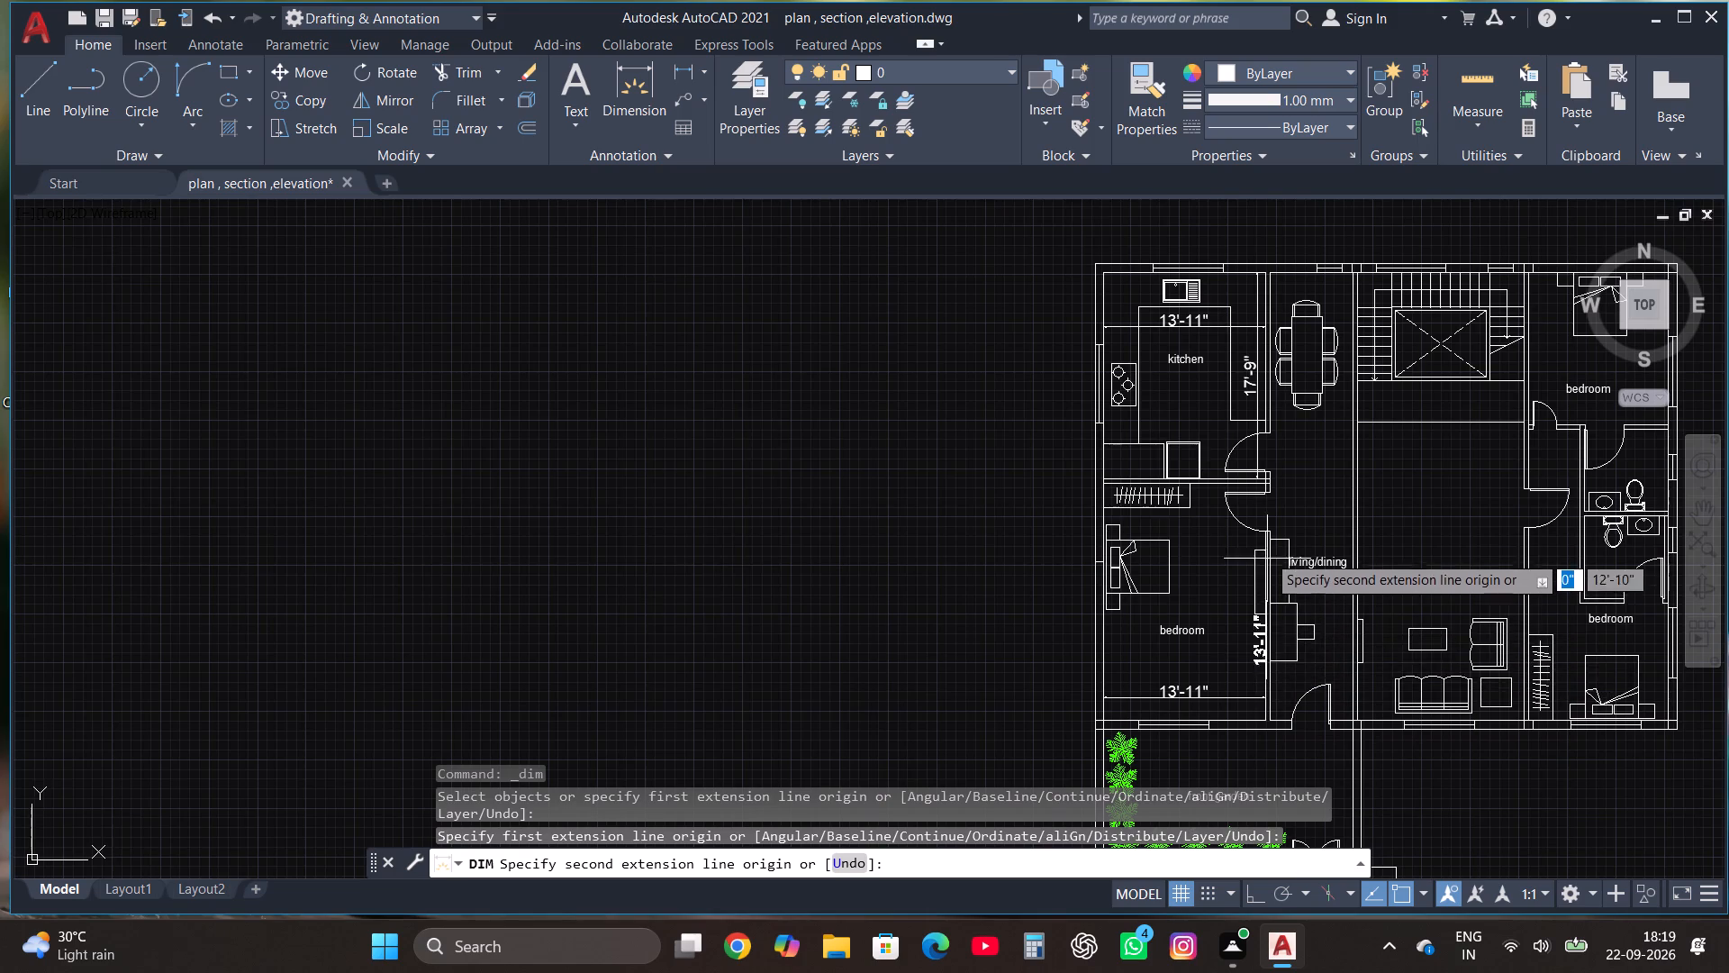
pyautogui.scroll(4, 1266, 491)
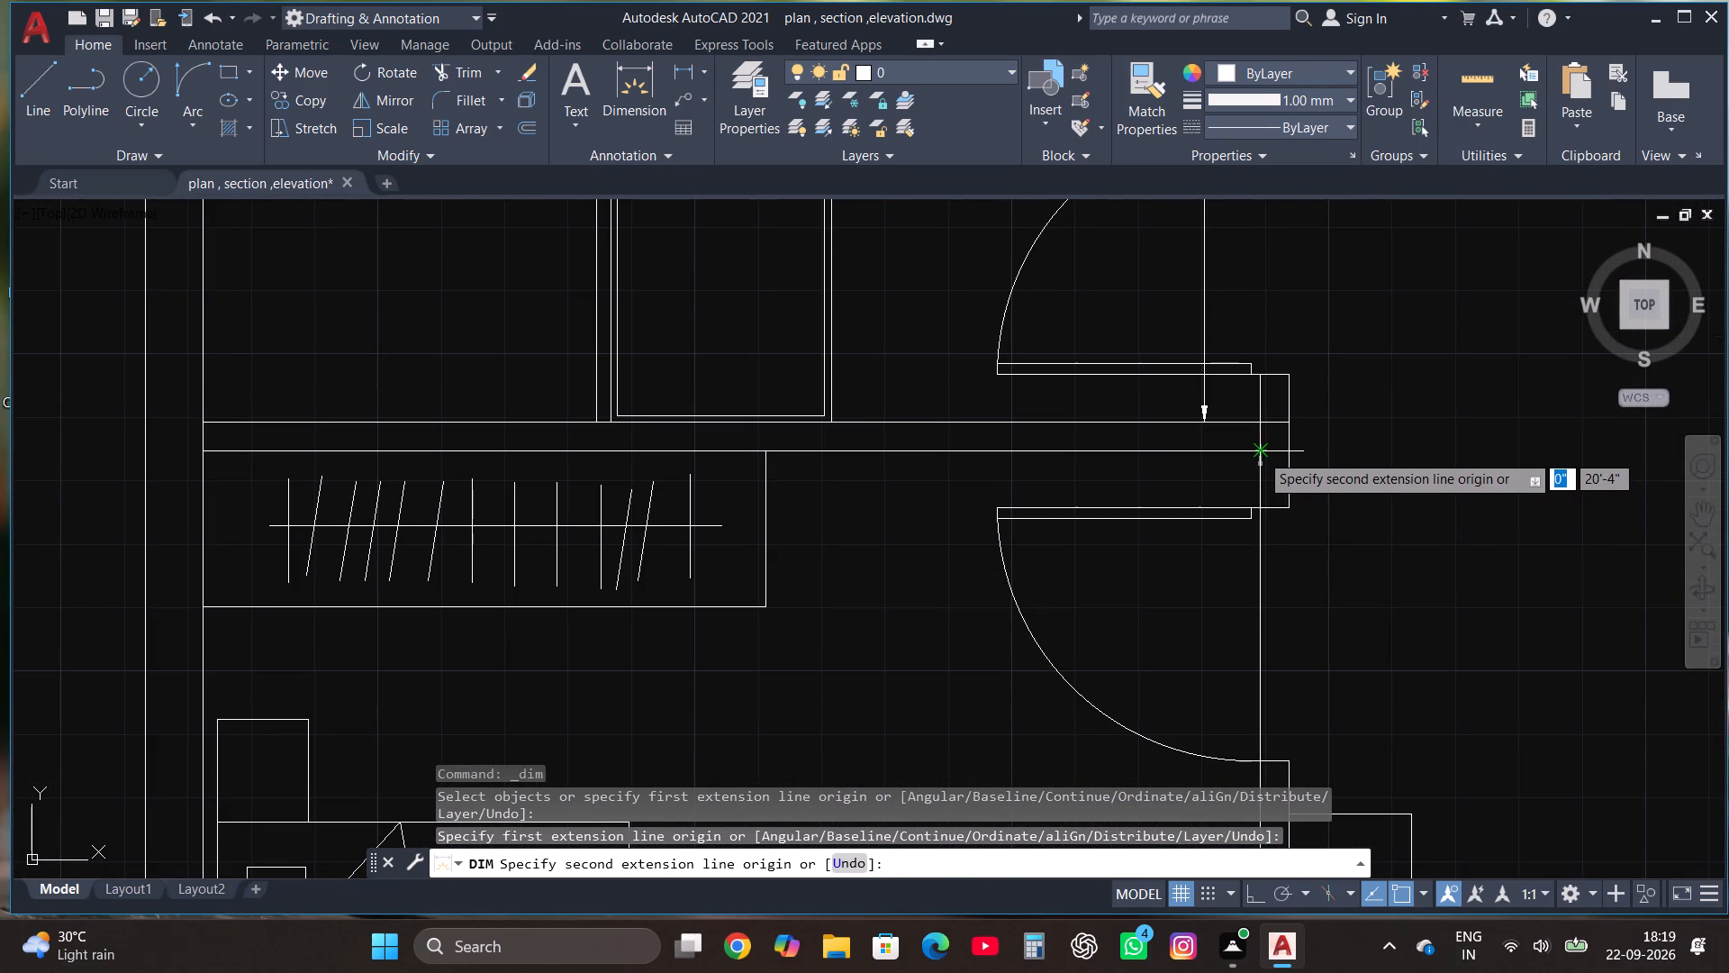
pyautogui.click(1260, 453)
pyautogui.scroll(-3, 1260, 453)
pyautogui.click(1196, 454)
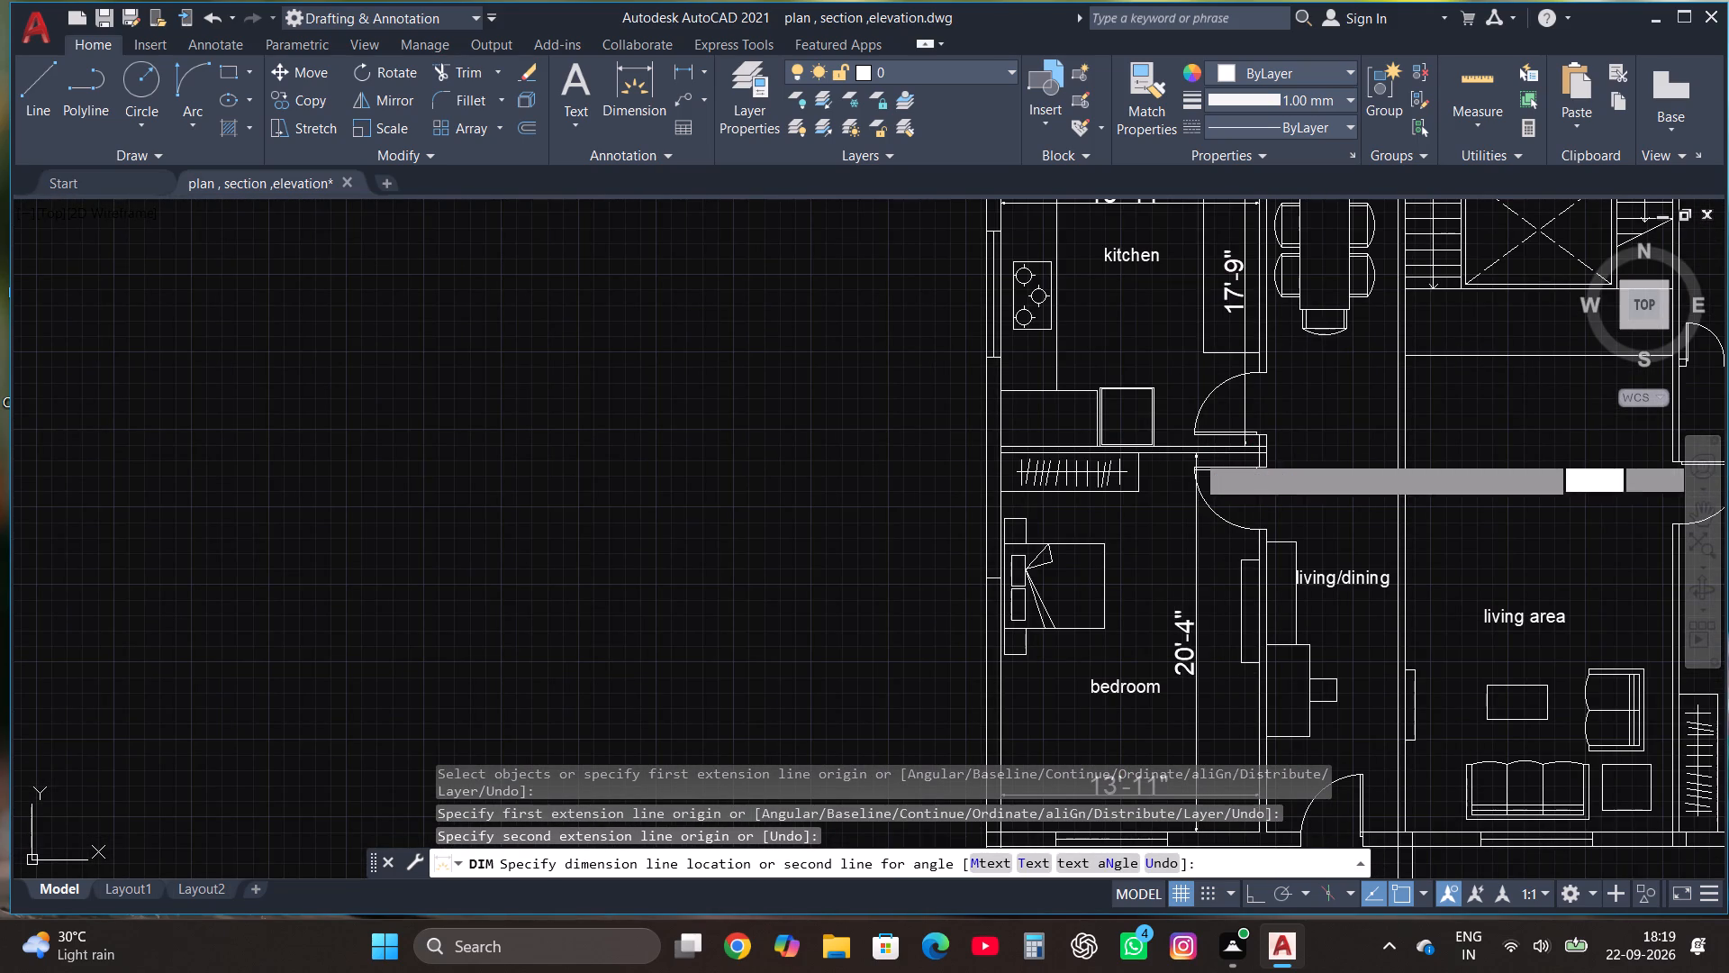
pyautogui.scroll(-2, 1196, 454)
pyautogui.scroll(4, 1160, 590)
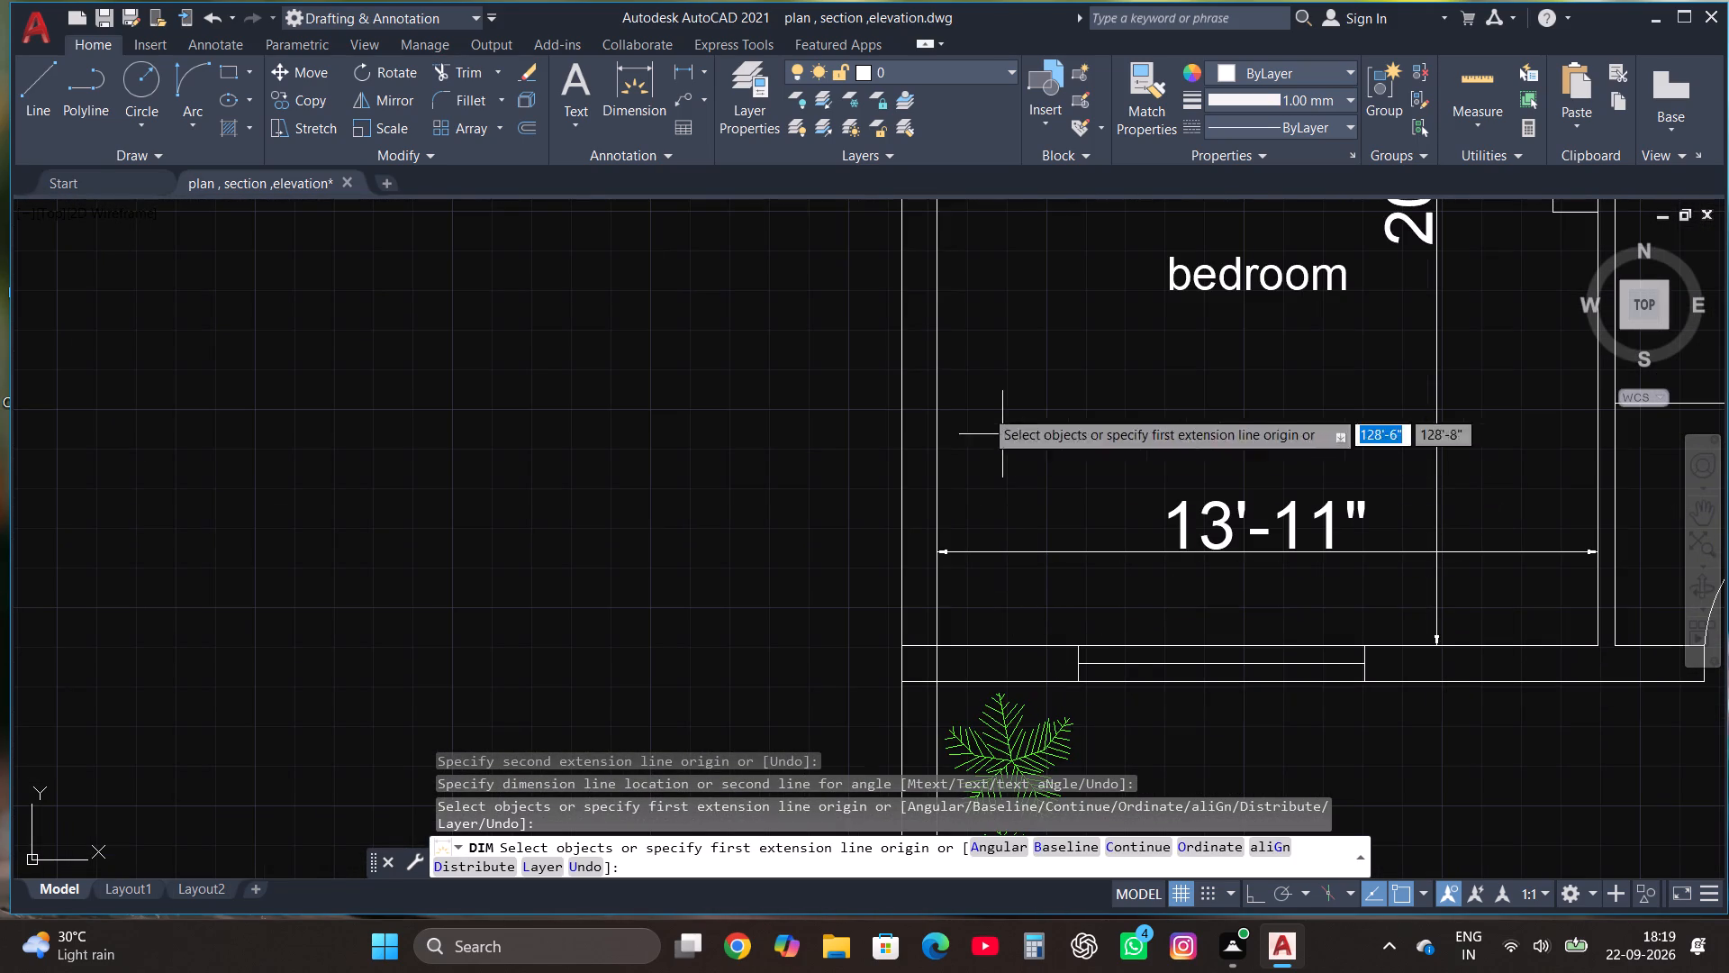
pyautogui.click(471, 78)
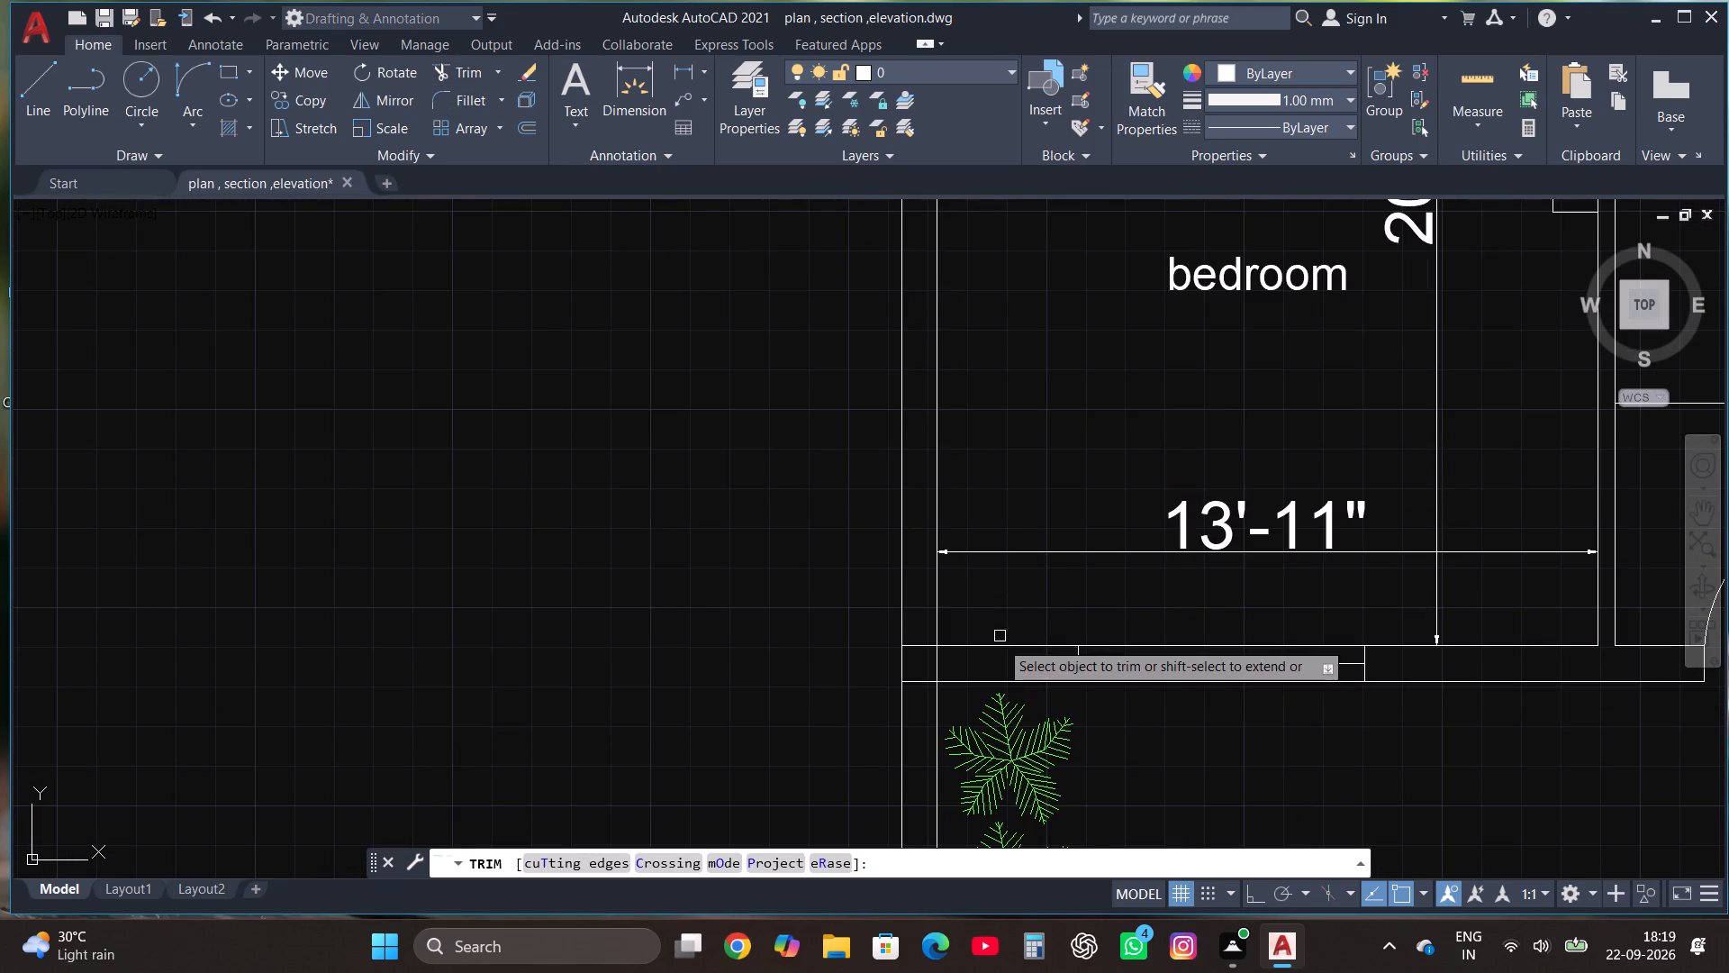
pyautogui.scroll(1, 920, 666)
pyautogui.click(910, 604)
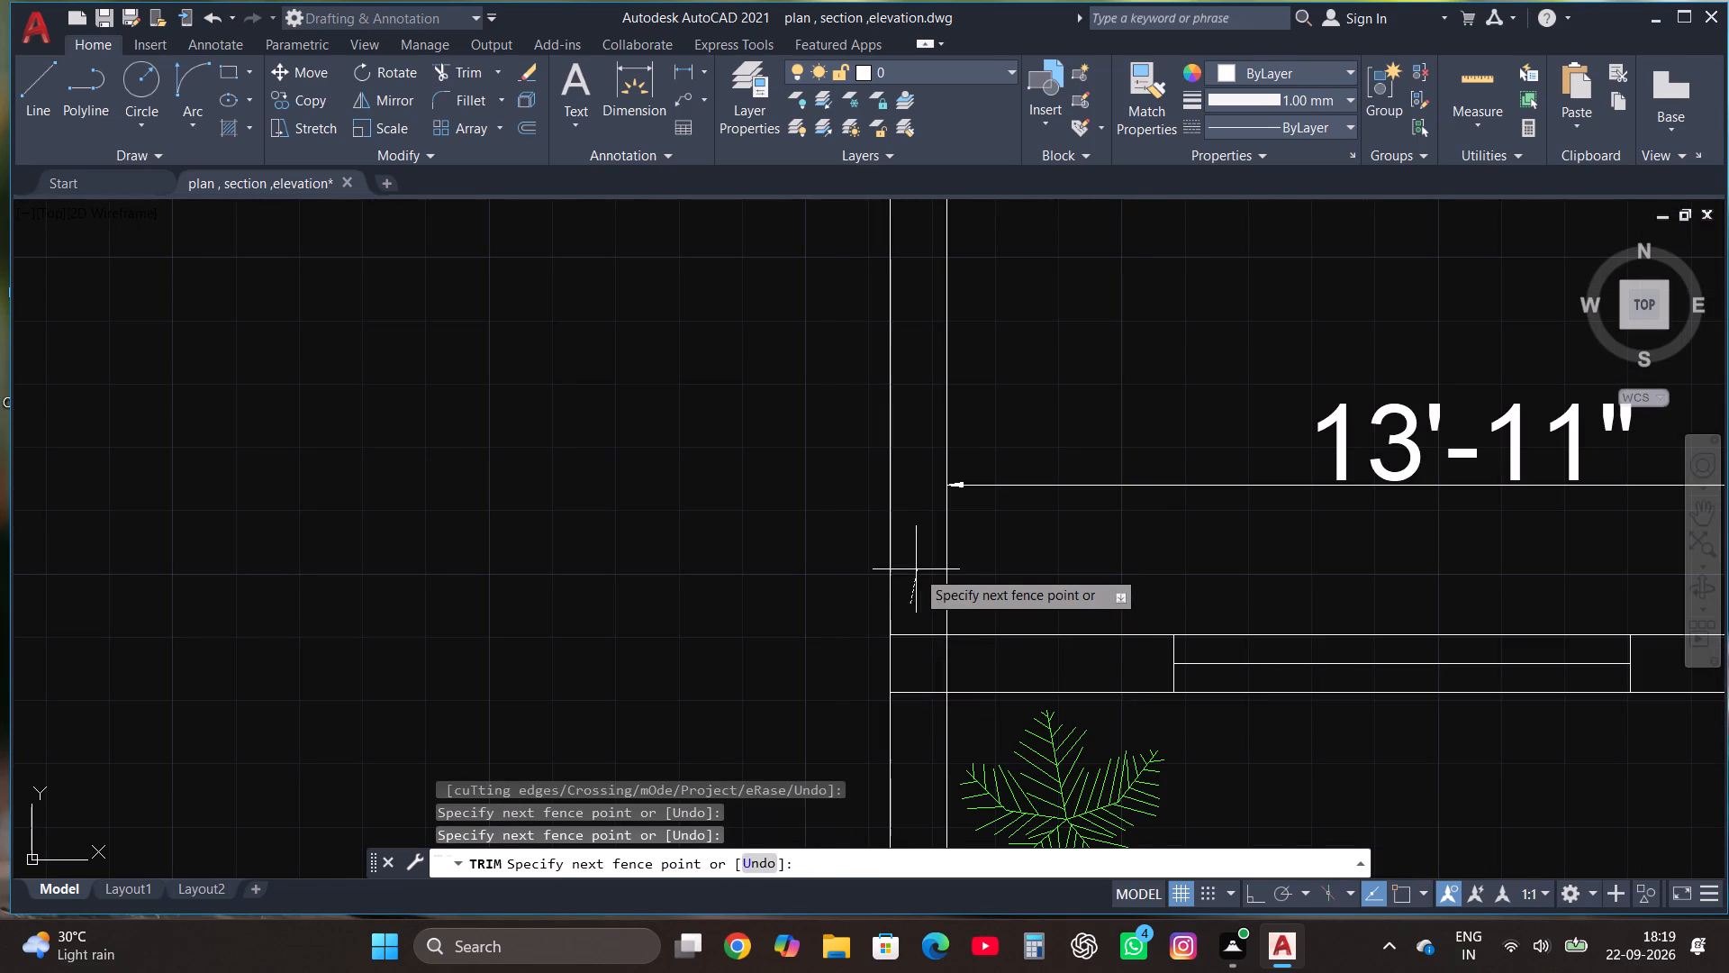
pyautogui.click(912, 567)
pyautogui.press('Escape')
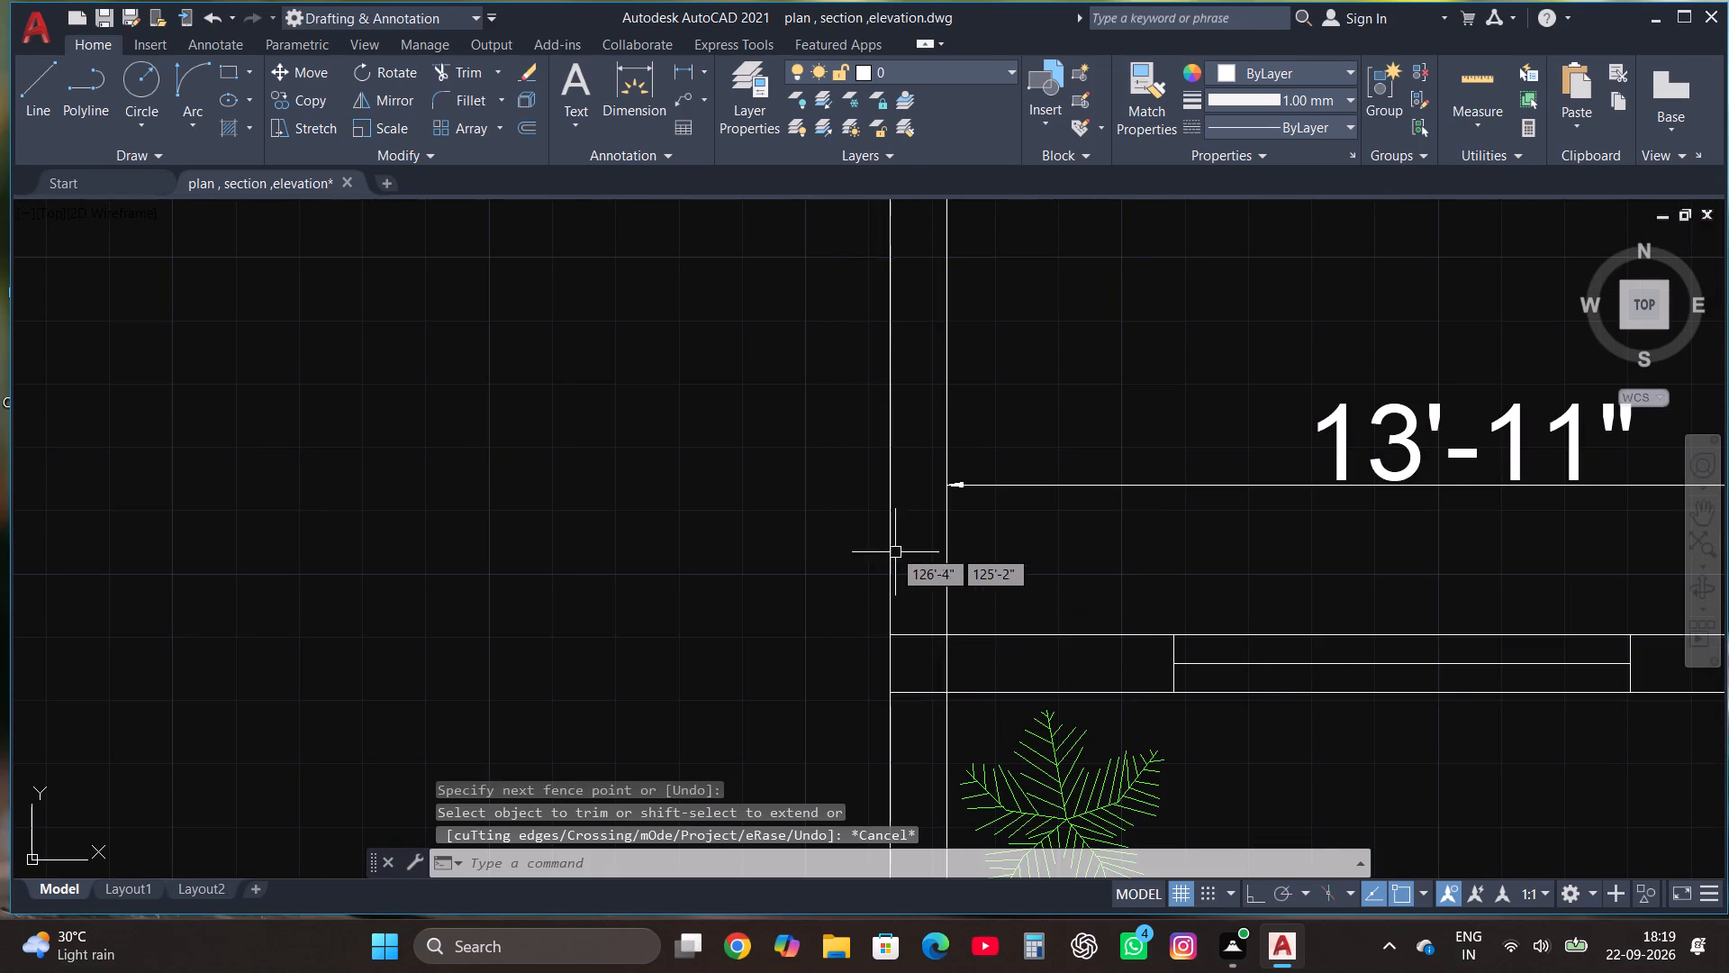
# Solid-hatch the ground floor's wall squares at the south-west bedroom's outer corner and where the living area's west wall meets the south wall.
pyautogui.scroll(-5, 855, 521)
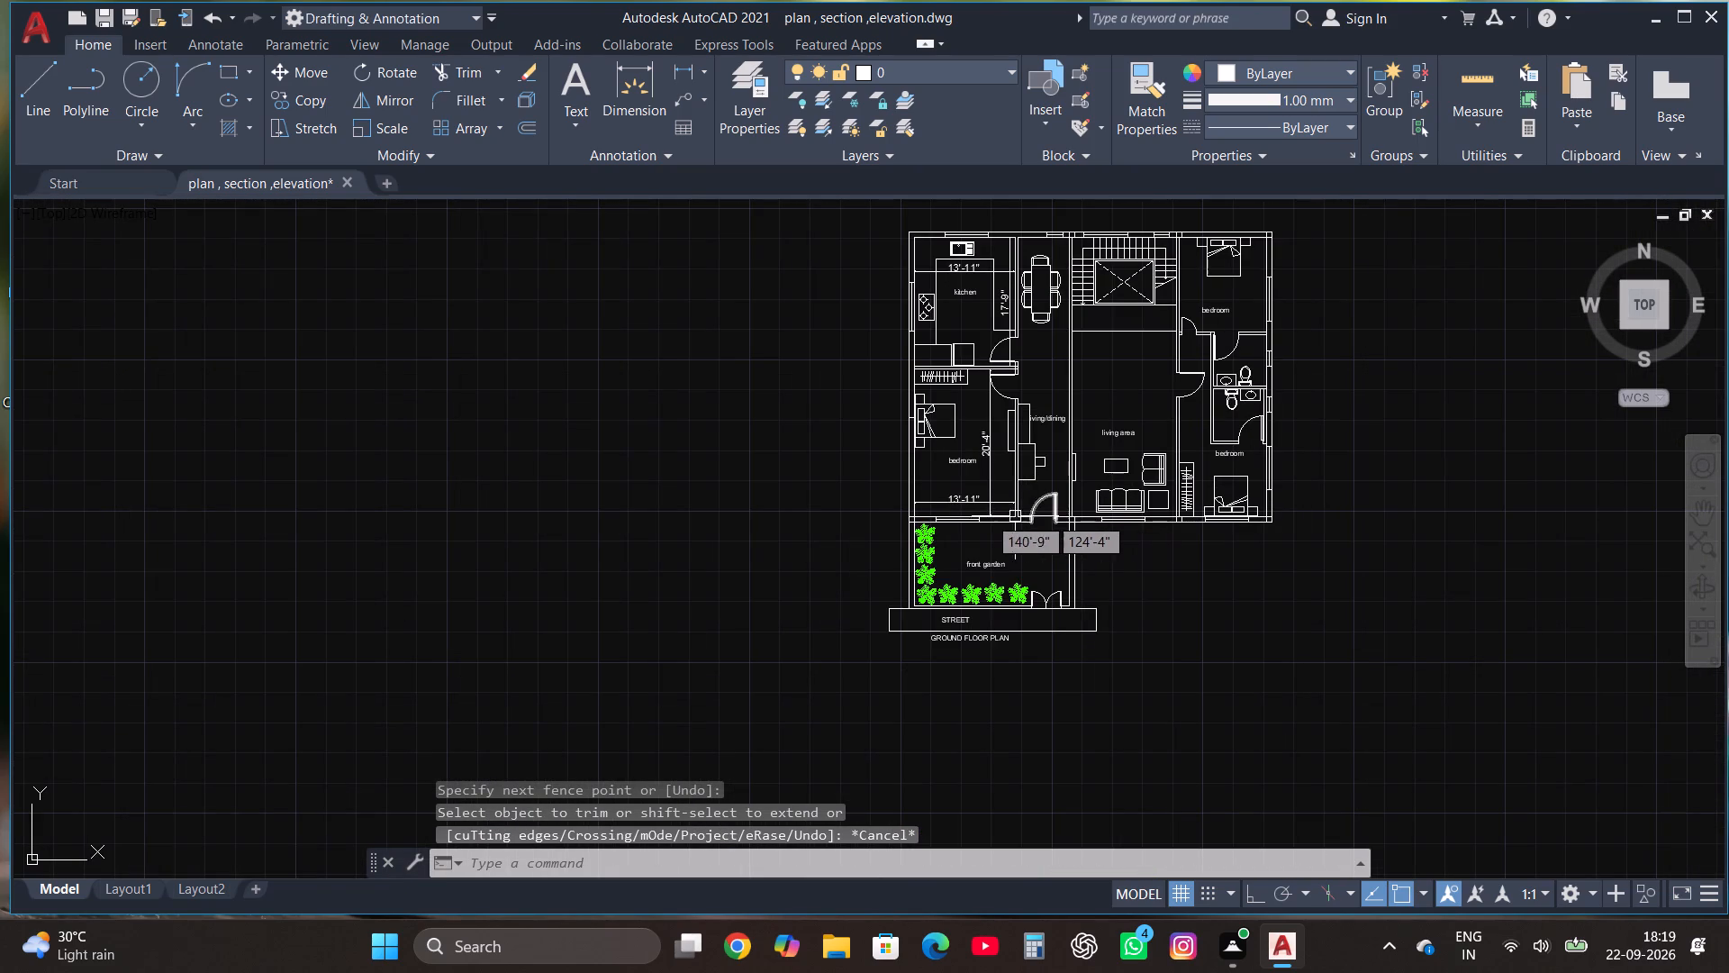
pyautogui.scroll(2, 981, 513)
pyautogui.write('HAT')
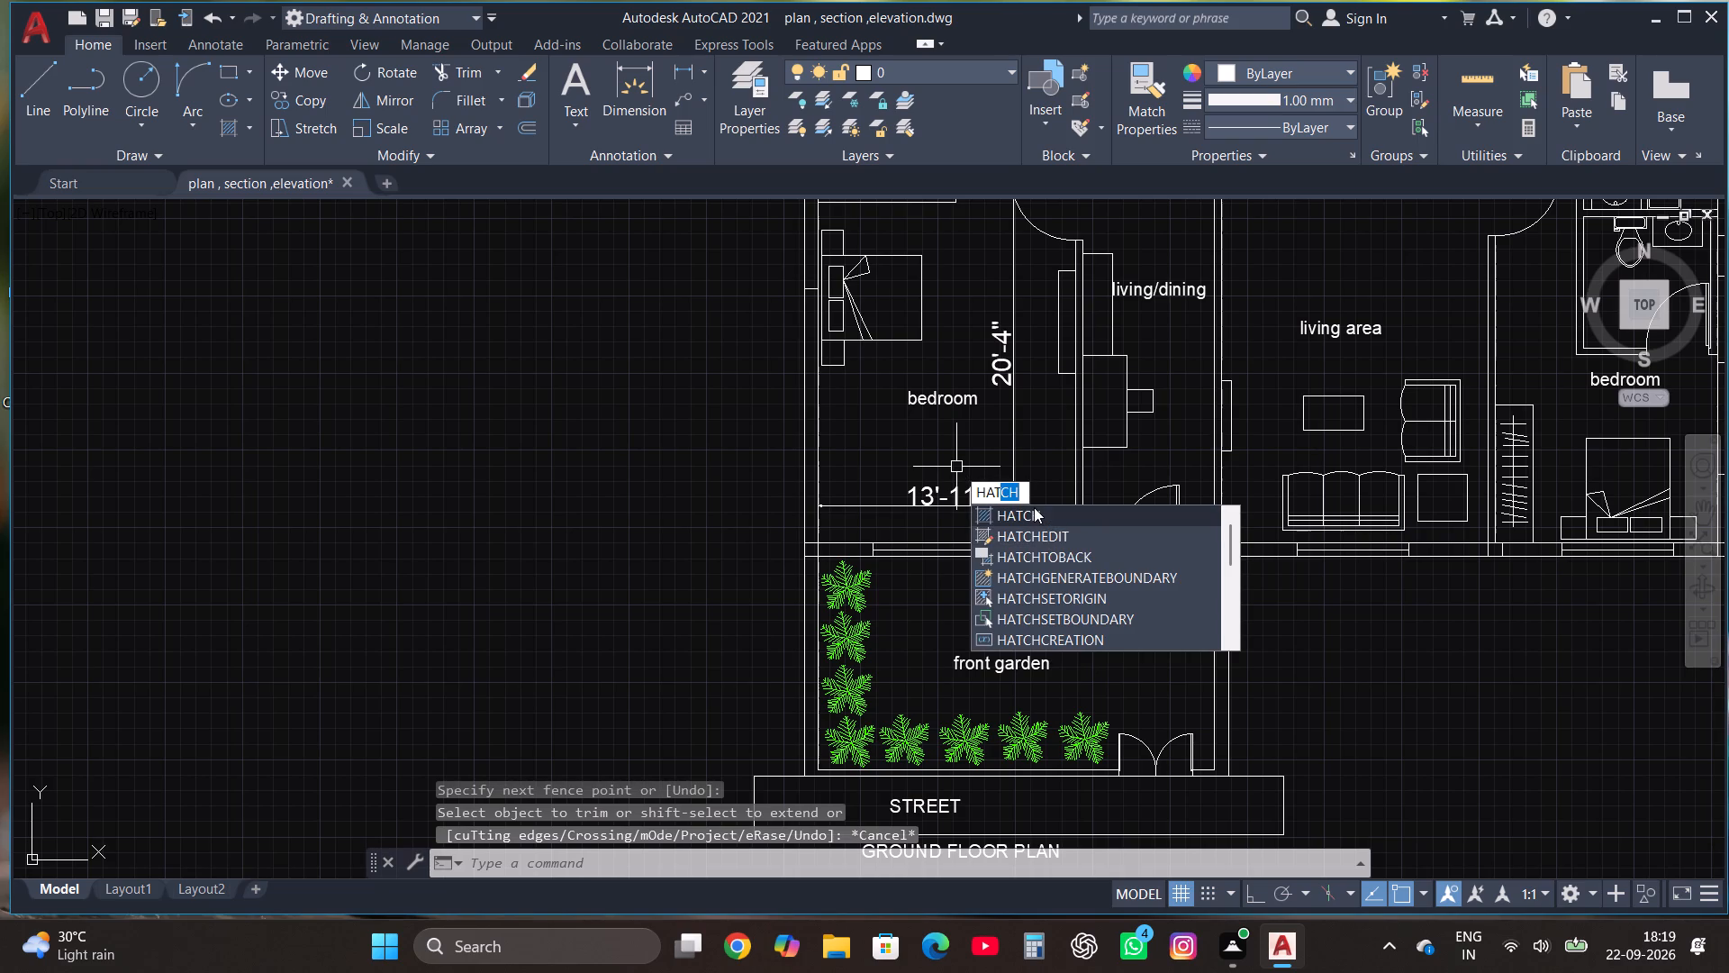
pyautogui.click(1034, 507)
pyautogui.scroll(3, 798, 546)
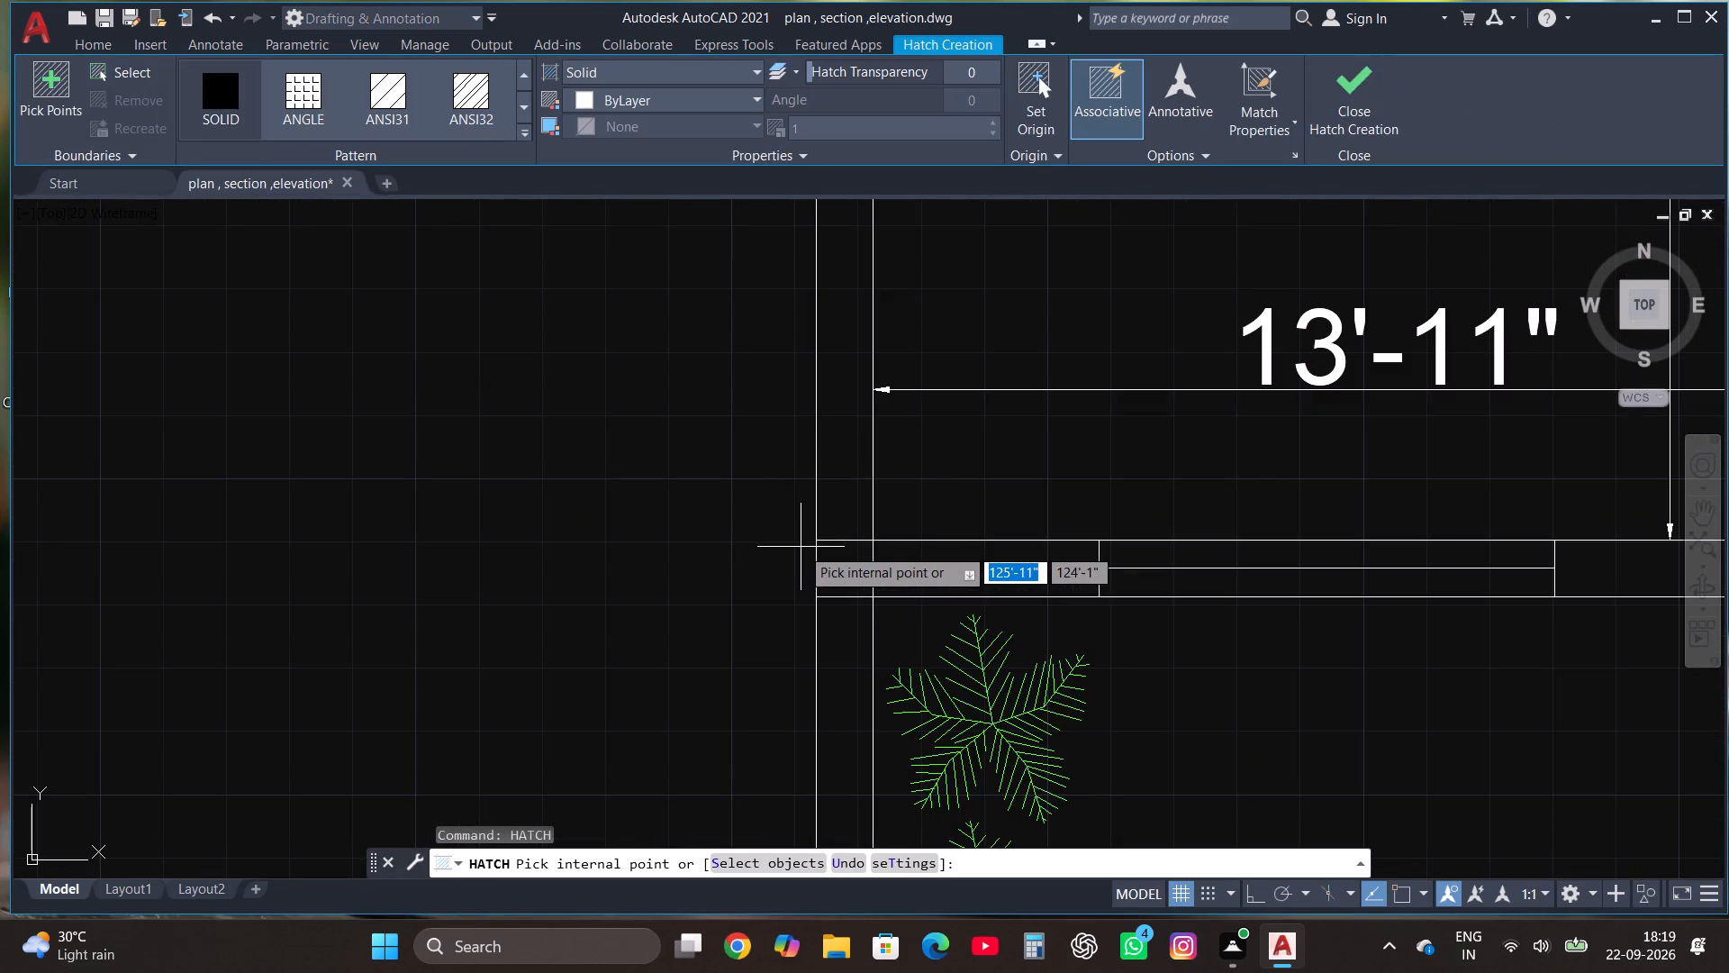
pyautogui.click(838, 571)
pyautogui.scroll(-2, 838, 571)
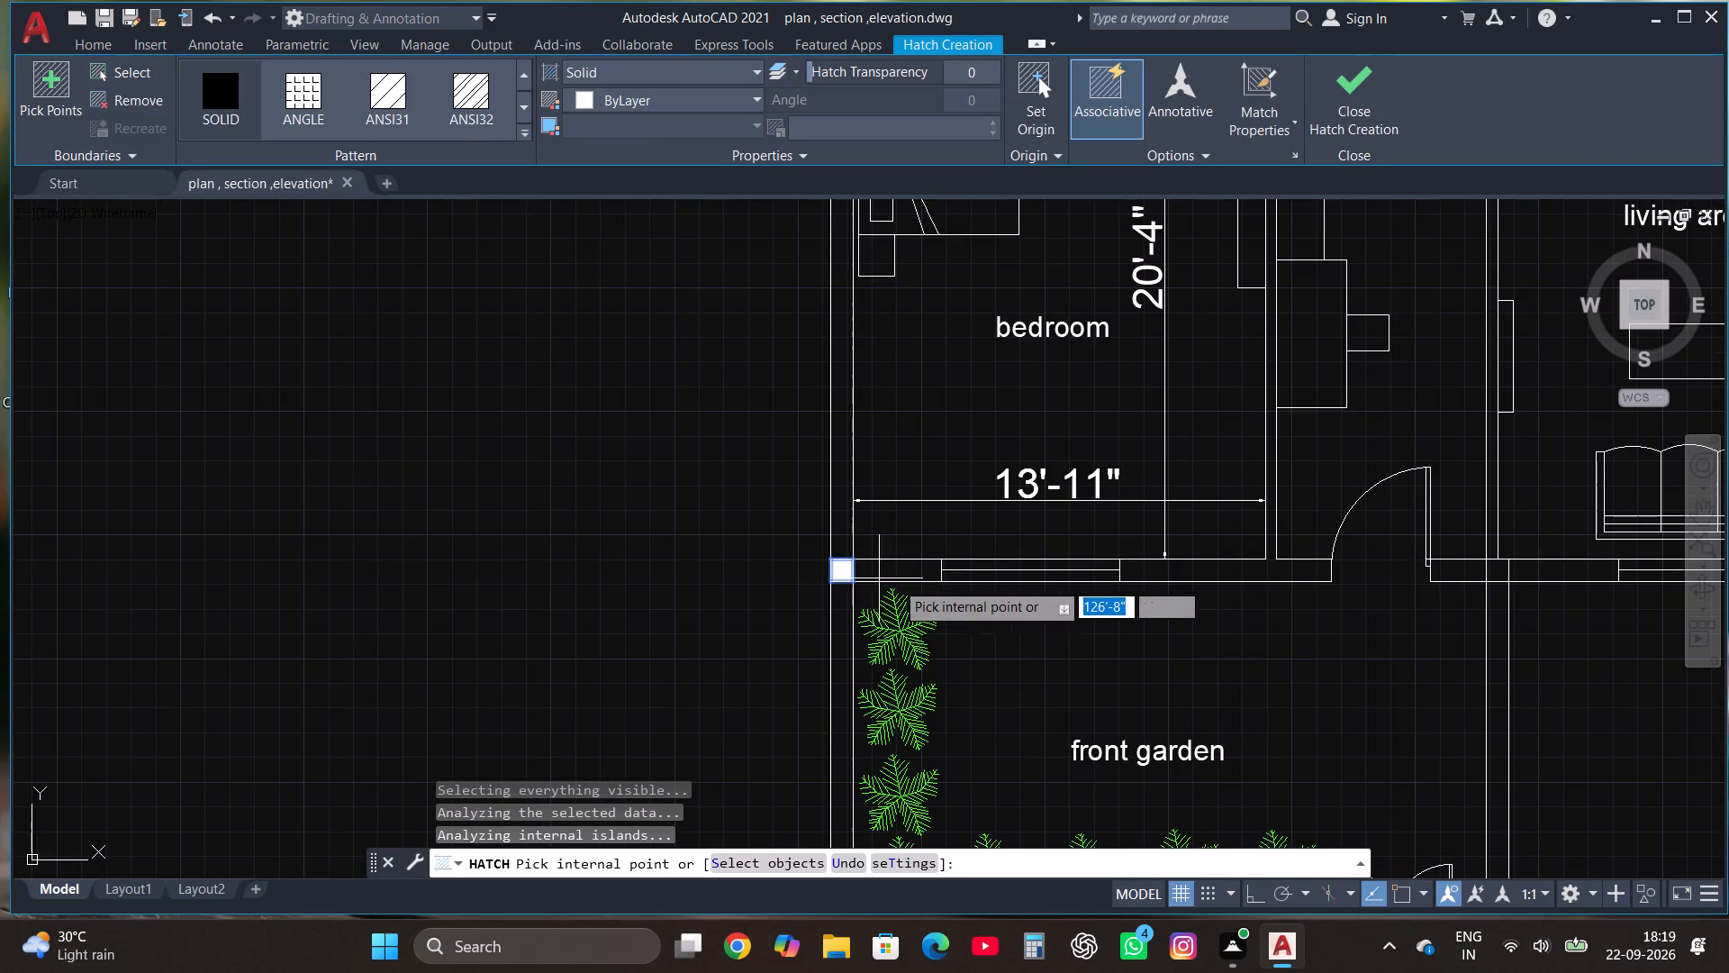
pyautogui.scroll(-1, 1200, 614)
pyautogui.scroll(1, 1476, 604)
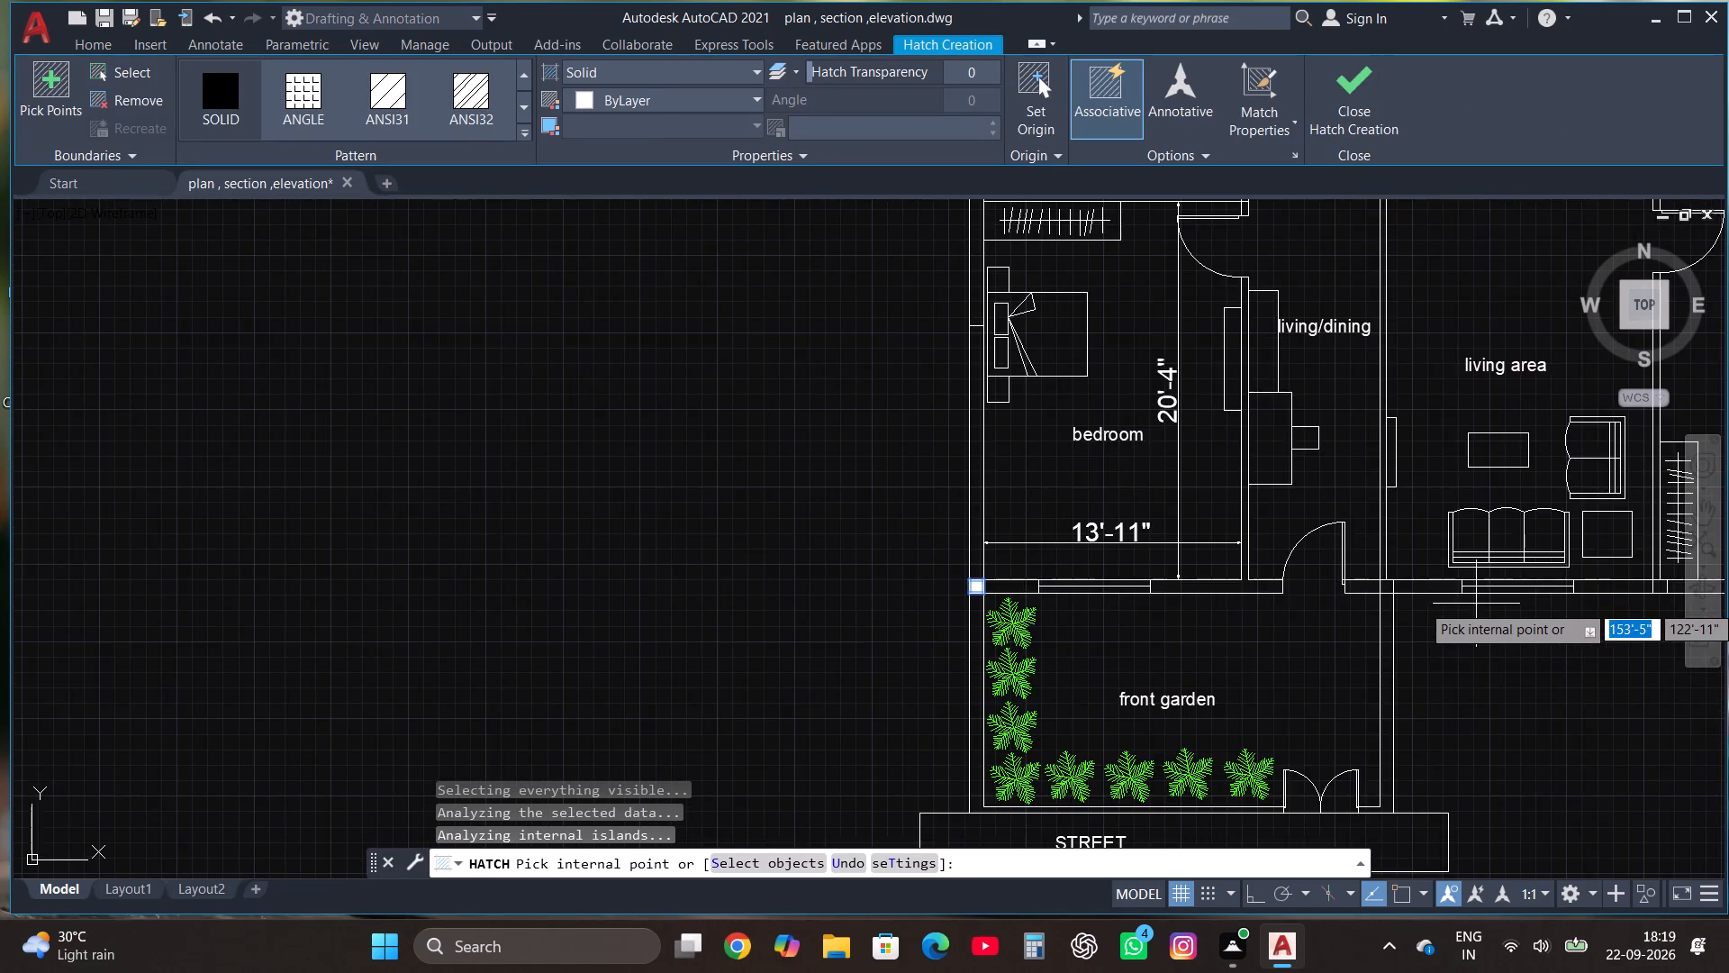
pyautogui.scroll(1, 1471, 600)
pyautogui.click(1247, 565)
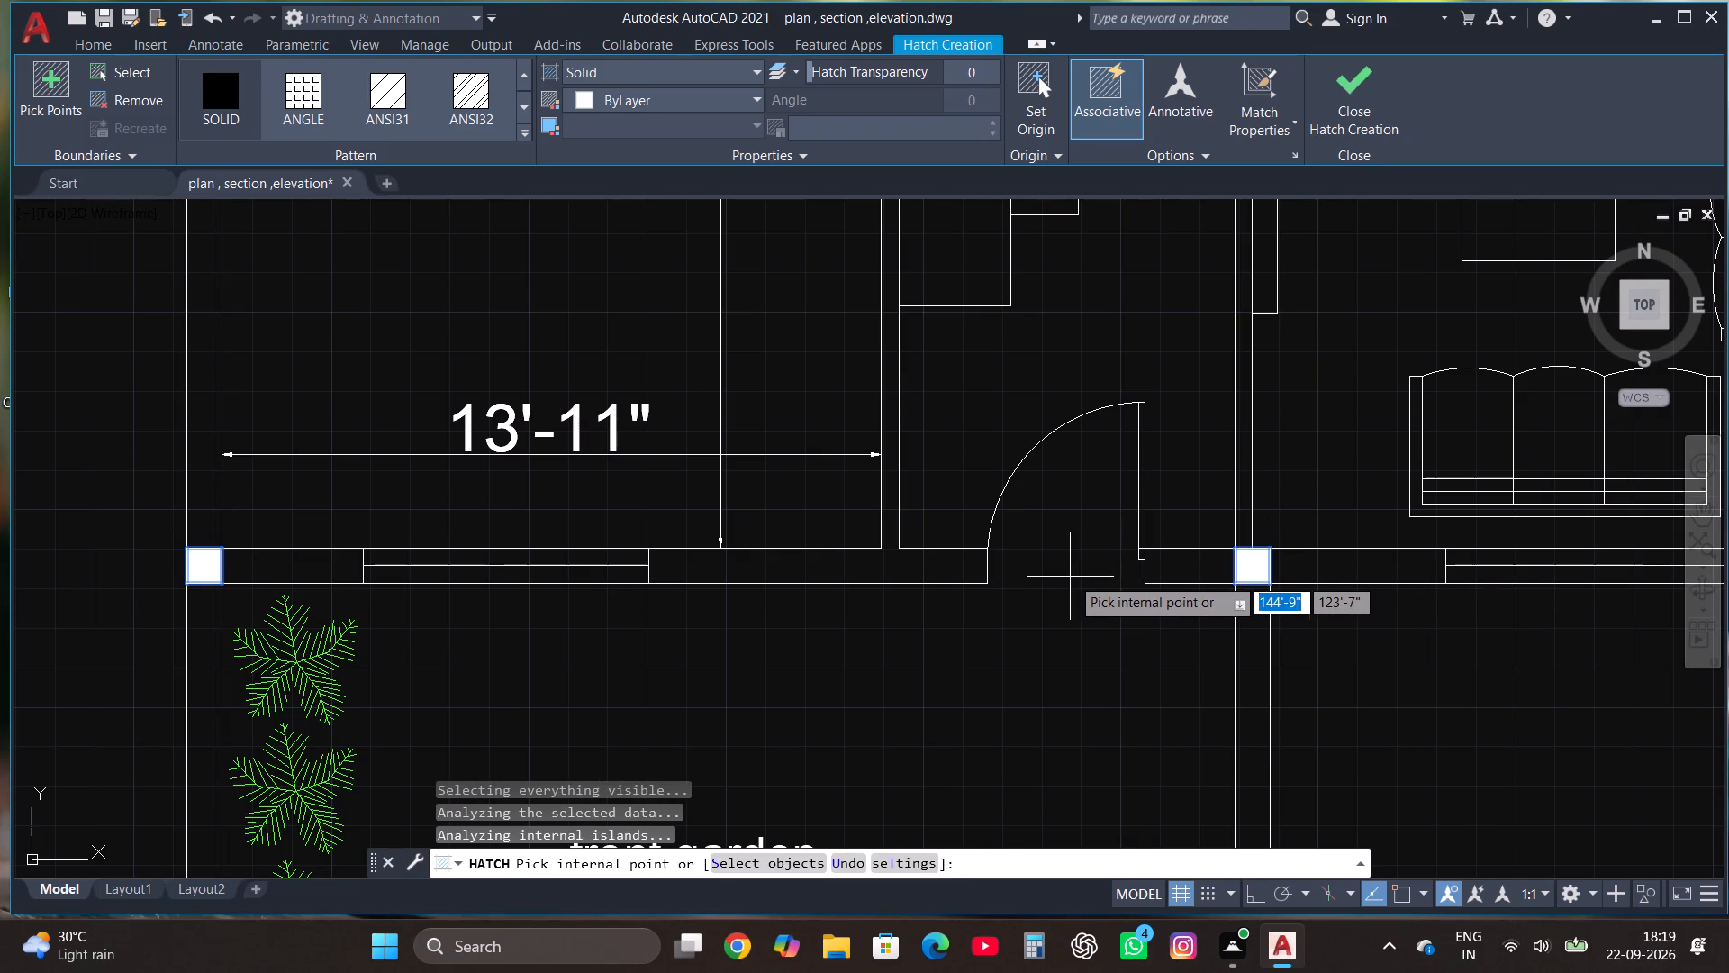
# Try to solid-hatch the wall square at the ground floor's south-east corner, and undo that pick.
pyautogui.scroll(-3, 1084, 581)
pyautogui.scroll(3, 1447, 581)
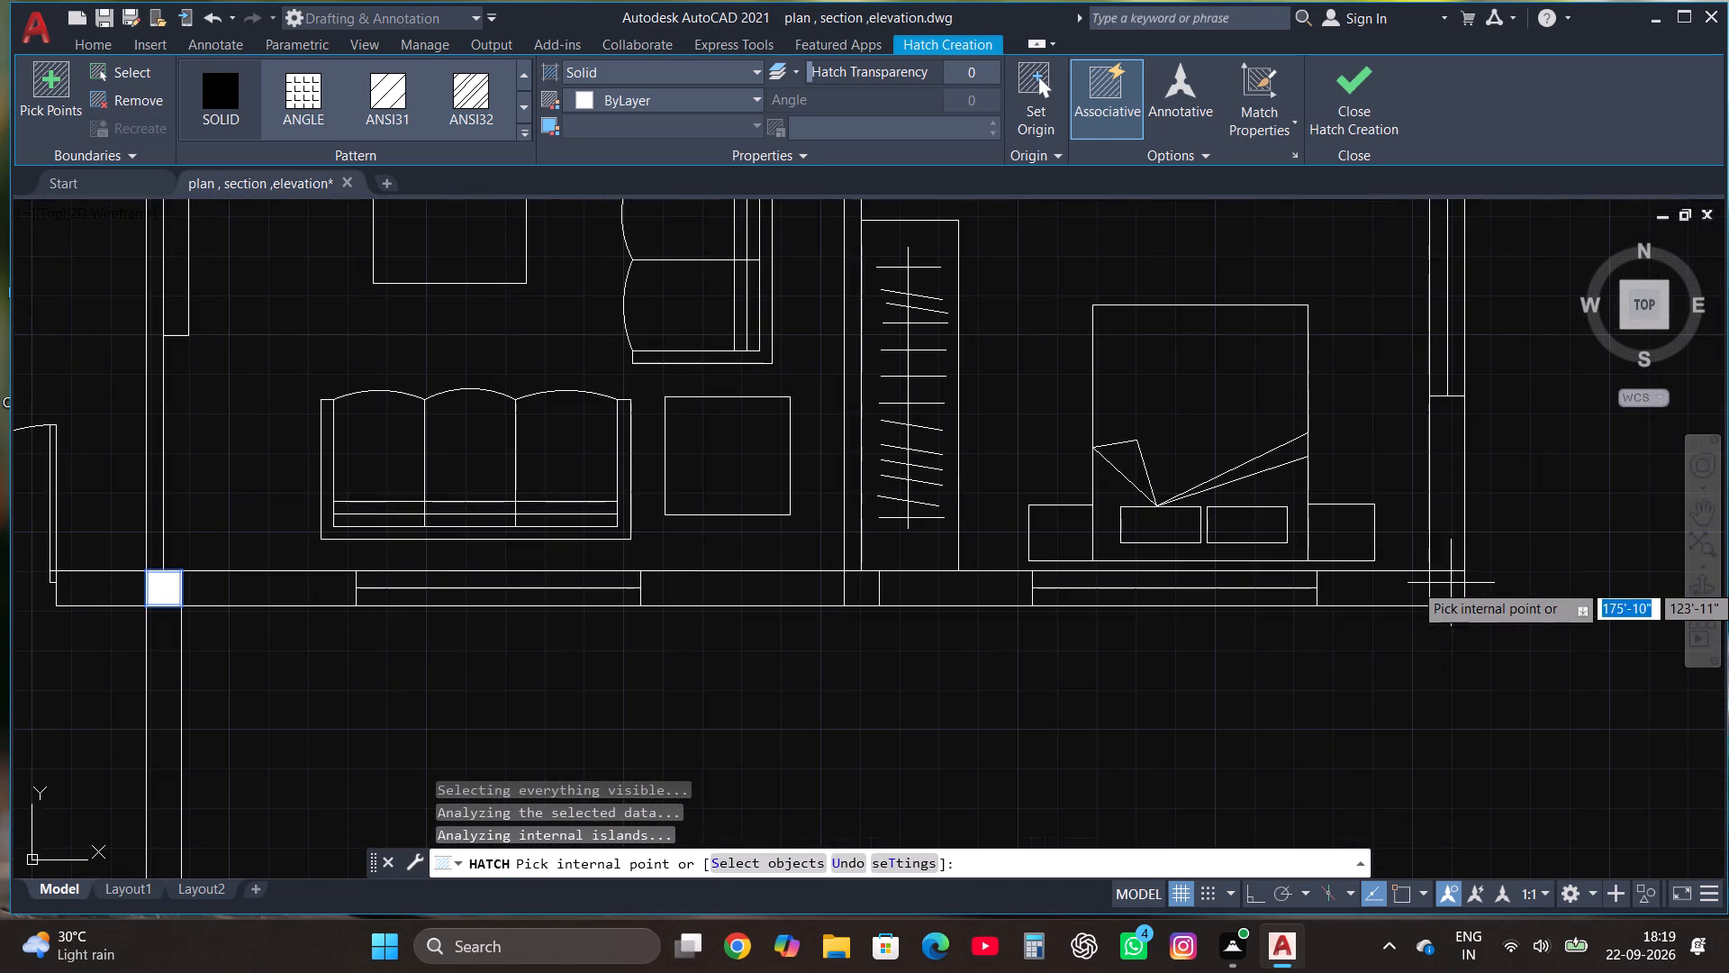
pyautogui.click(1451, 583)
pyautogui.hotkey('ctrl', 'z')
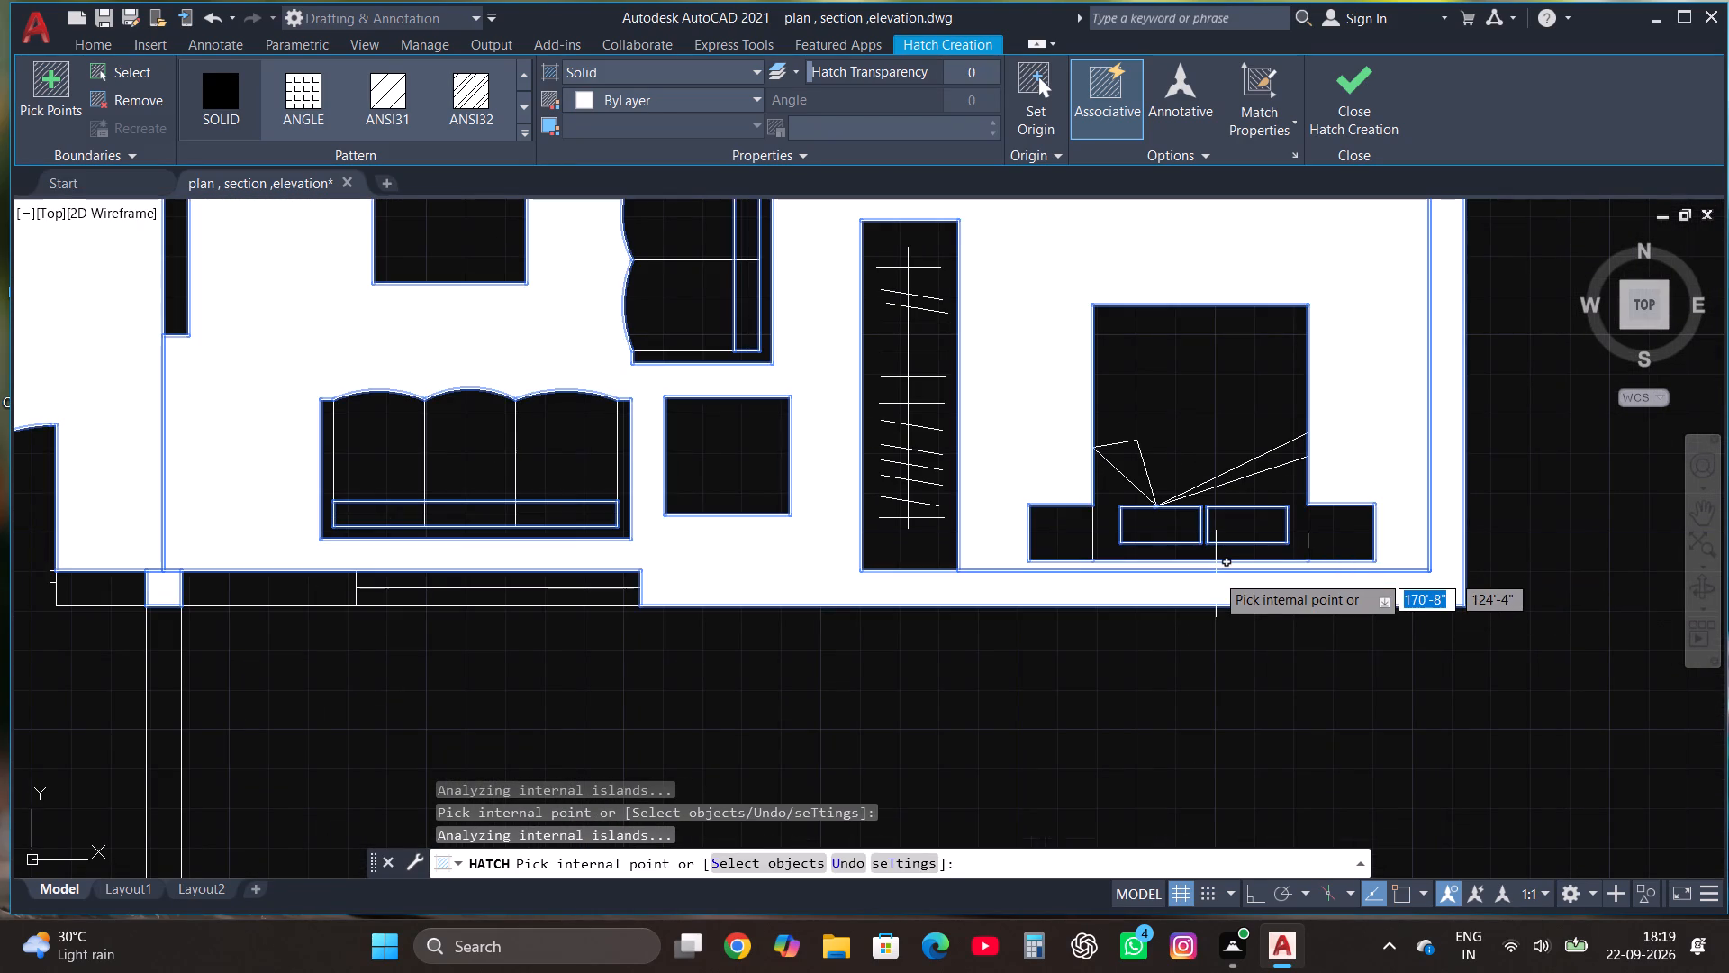
# Solid-hatch the ground floor's south-wall squares where the living area meets the south-east bedroom and at the building's south-east corner.
pyautogui.scroll(2, 891, 589)
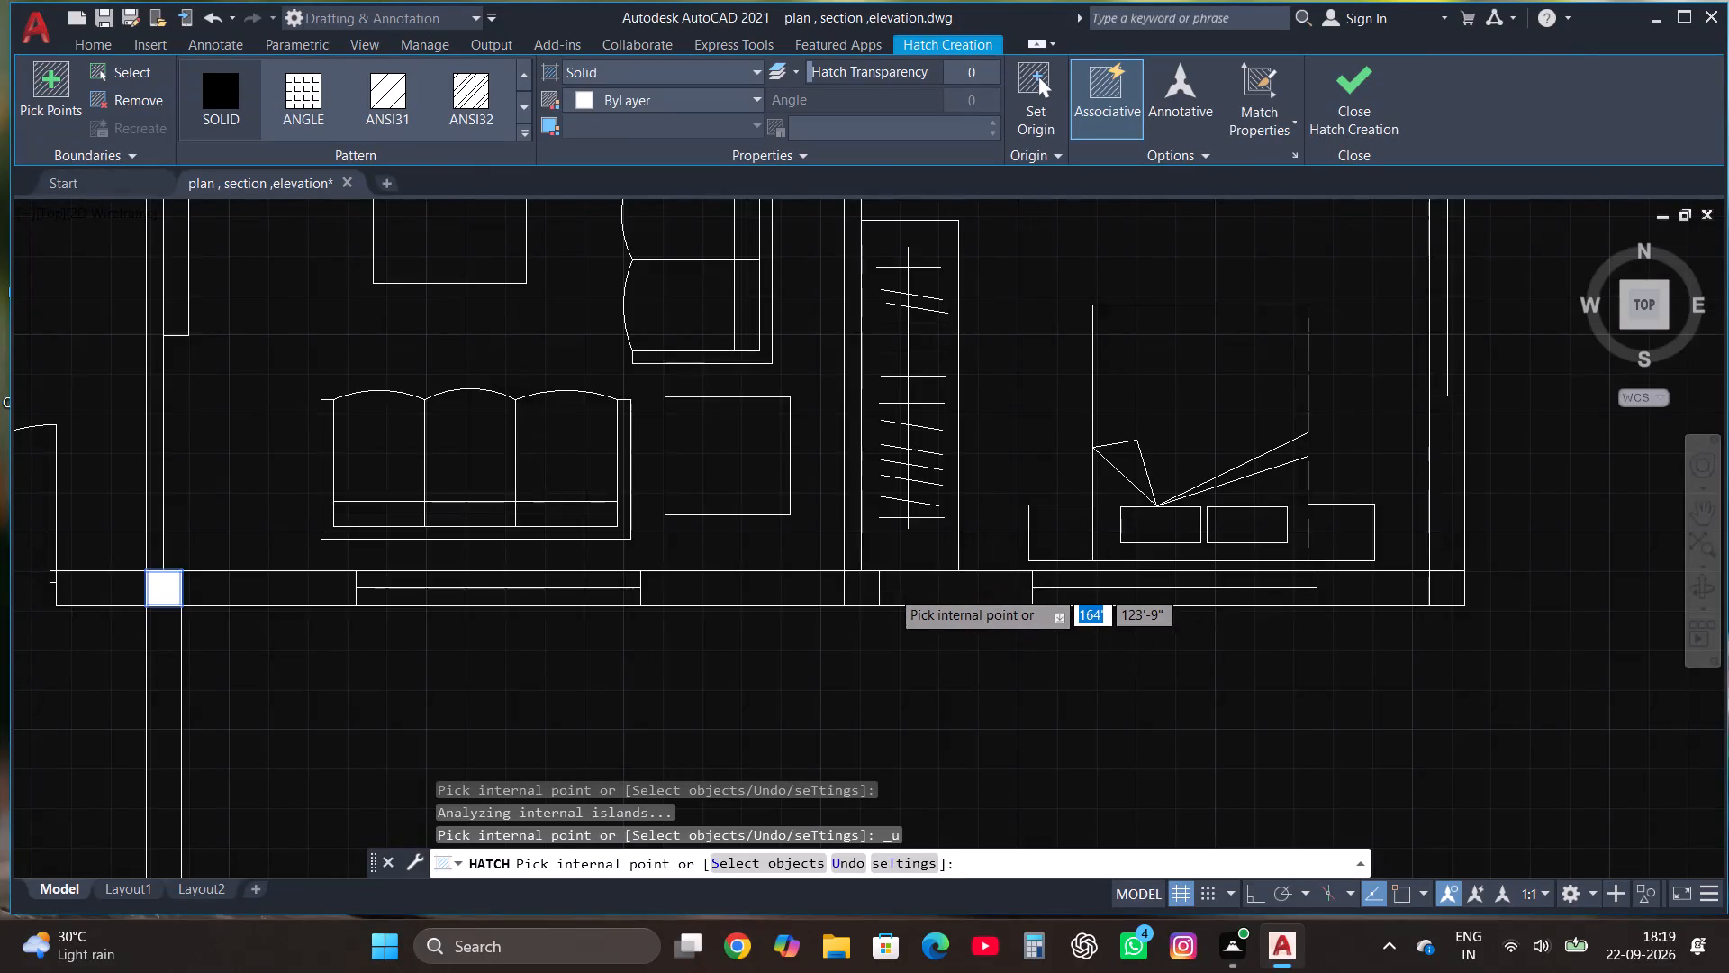
pyautogui.click(837, 600)
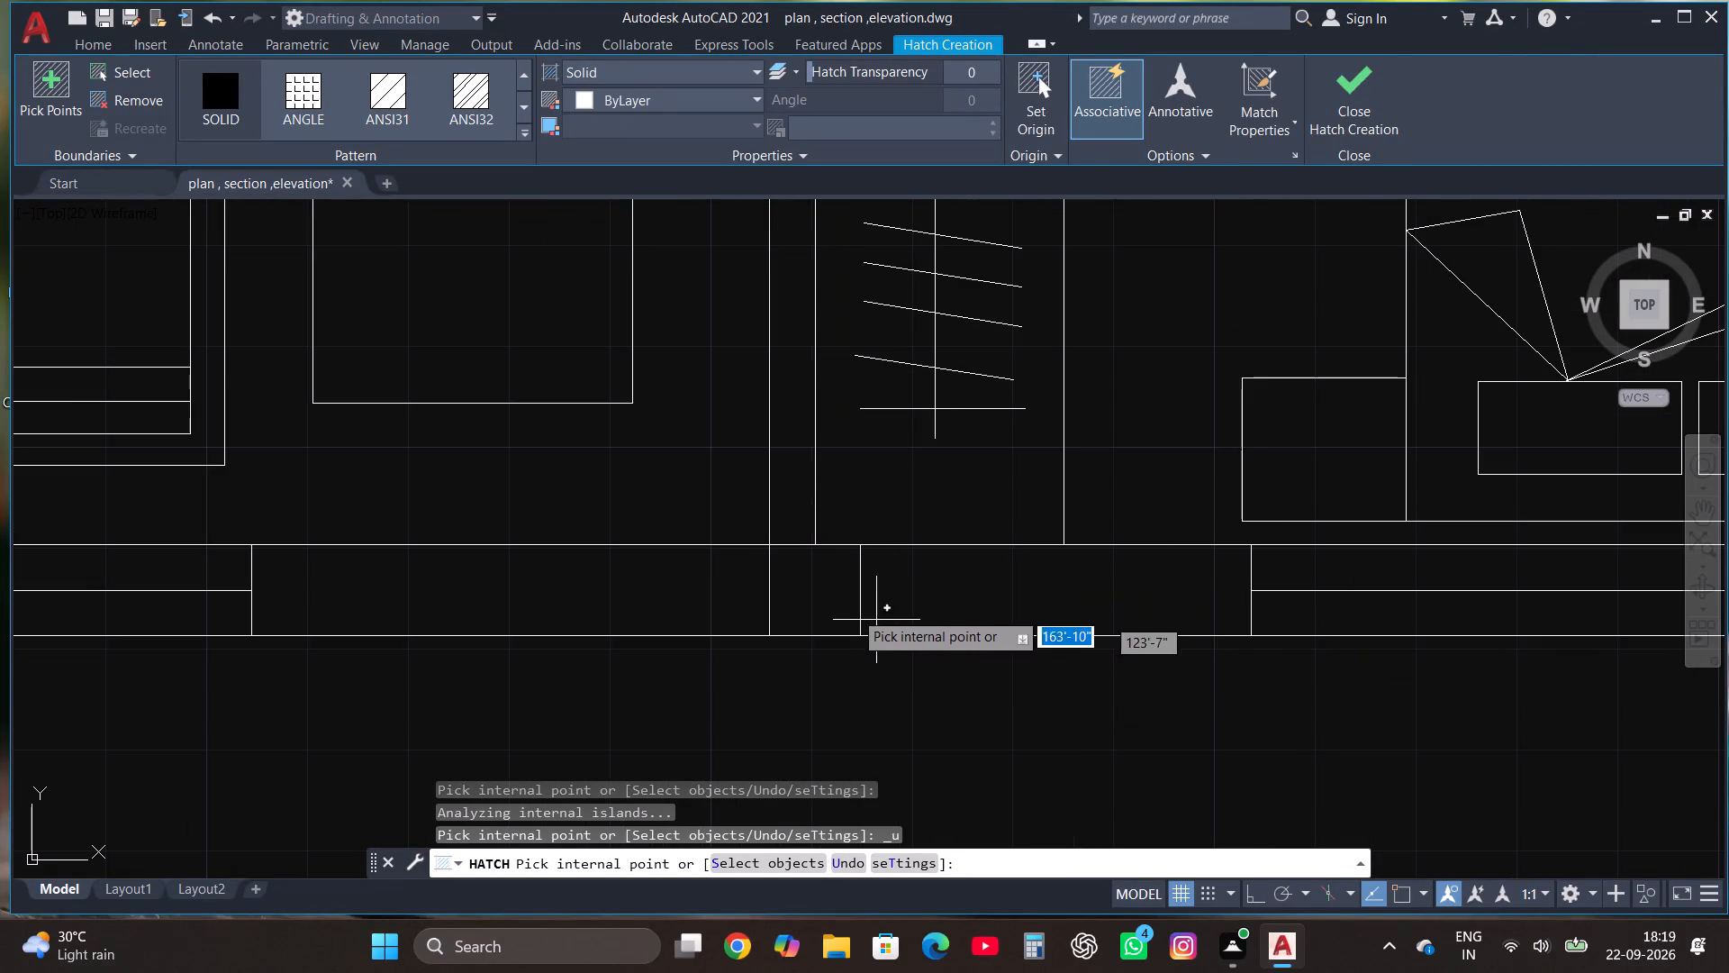
pyautogui.click(833, 596)
pyautogui.scroll(-4, 833, 596)
pyautogui.scroll(1, 1091, 586)
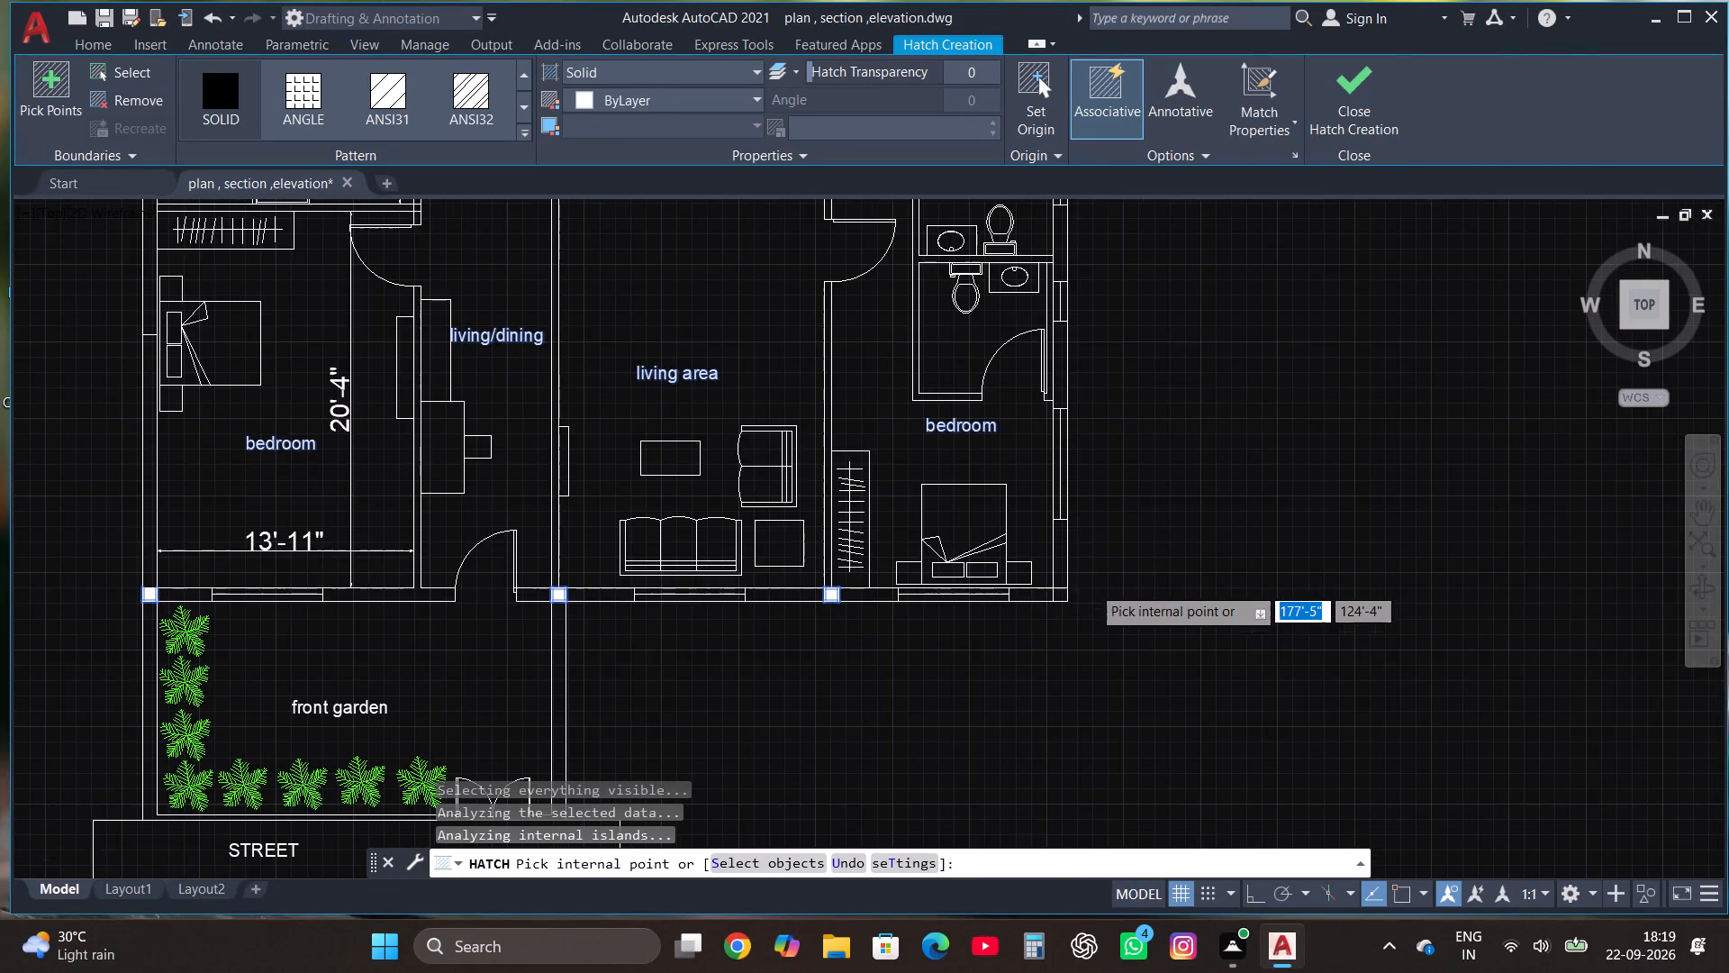
pyautogui.scroll(2, 1091, 586)
pyautogui.click(973, 622)
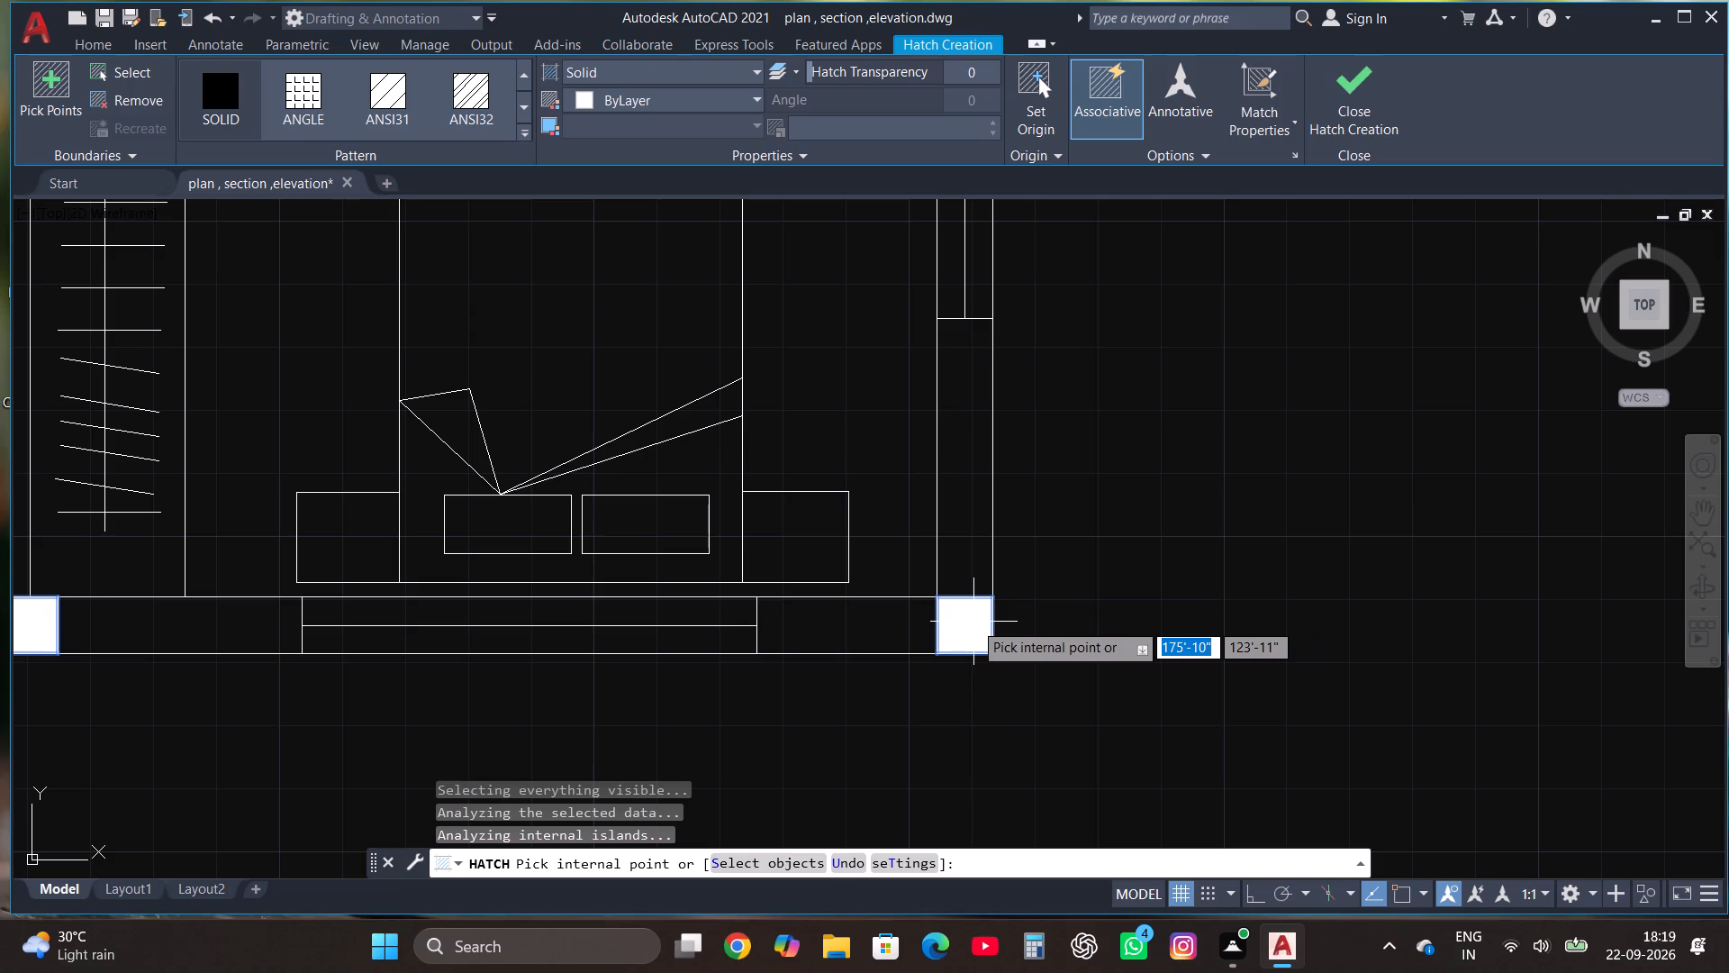
pyautogui.press('Escape')
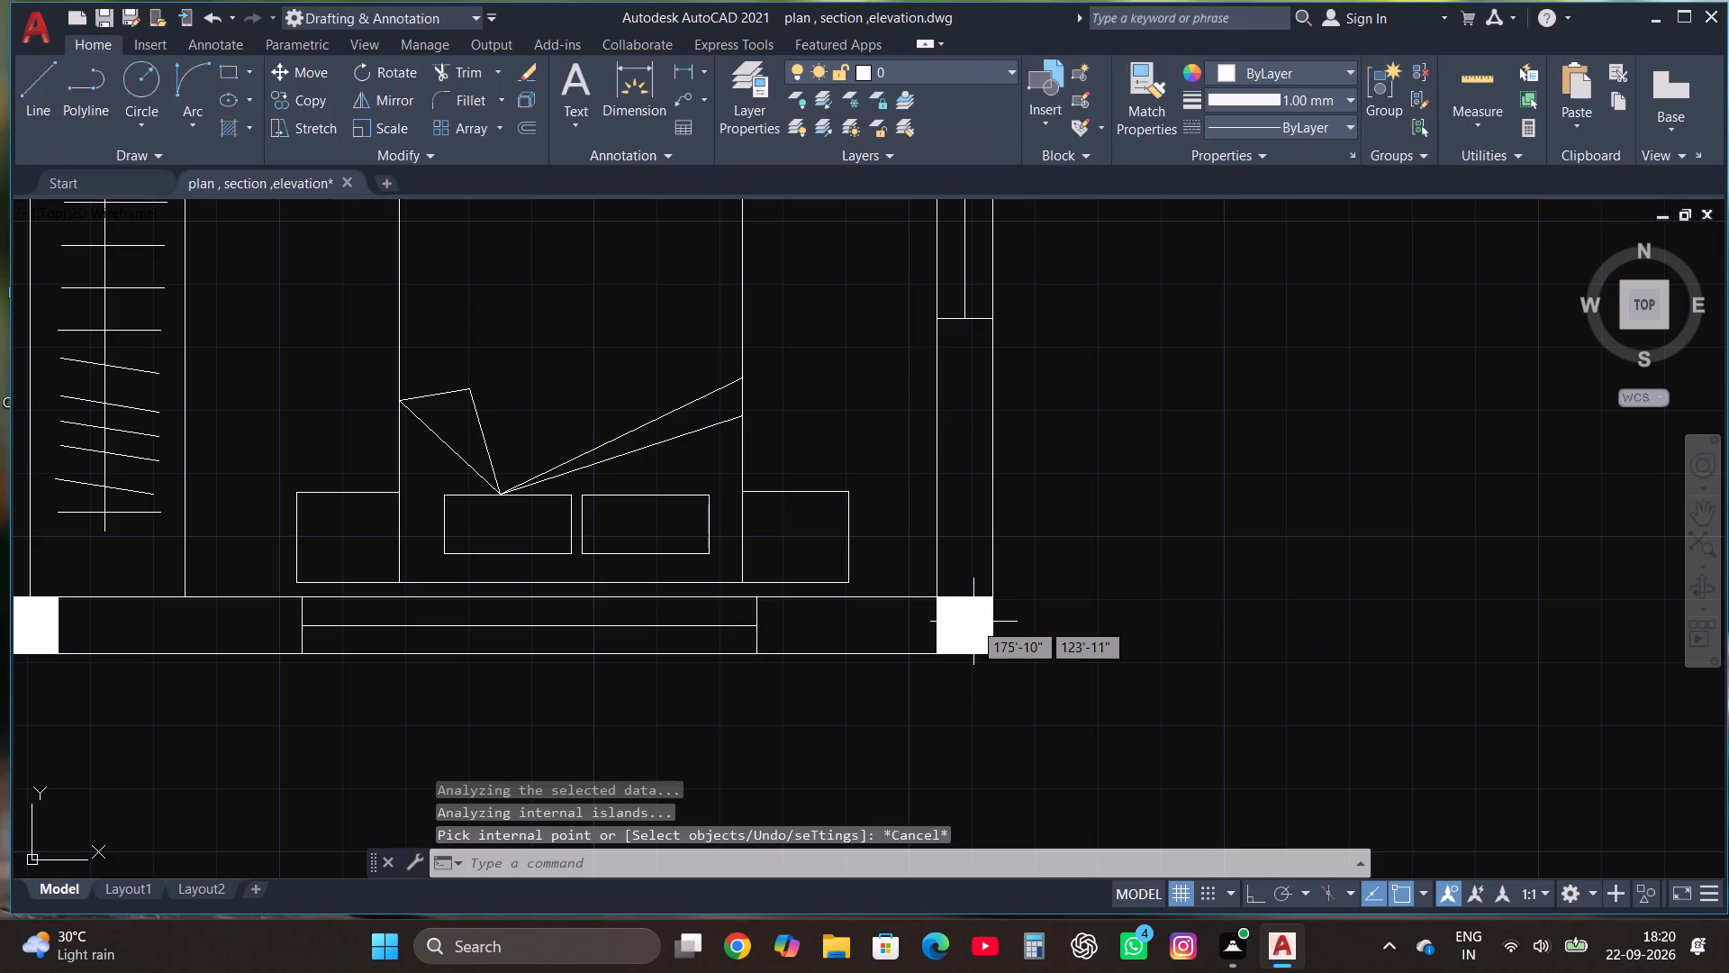
# Solid-hatch the three ground floor north-wall squares at the north-east corner and at both side walls of the staircase.
pyautogui.scroll(-2, 1126, 683)
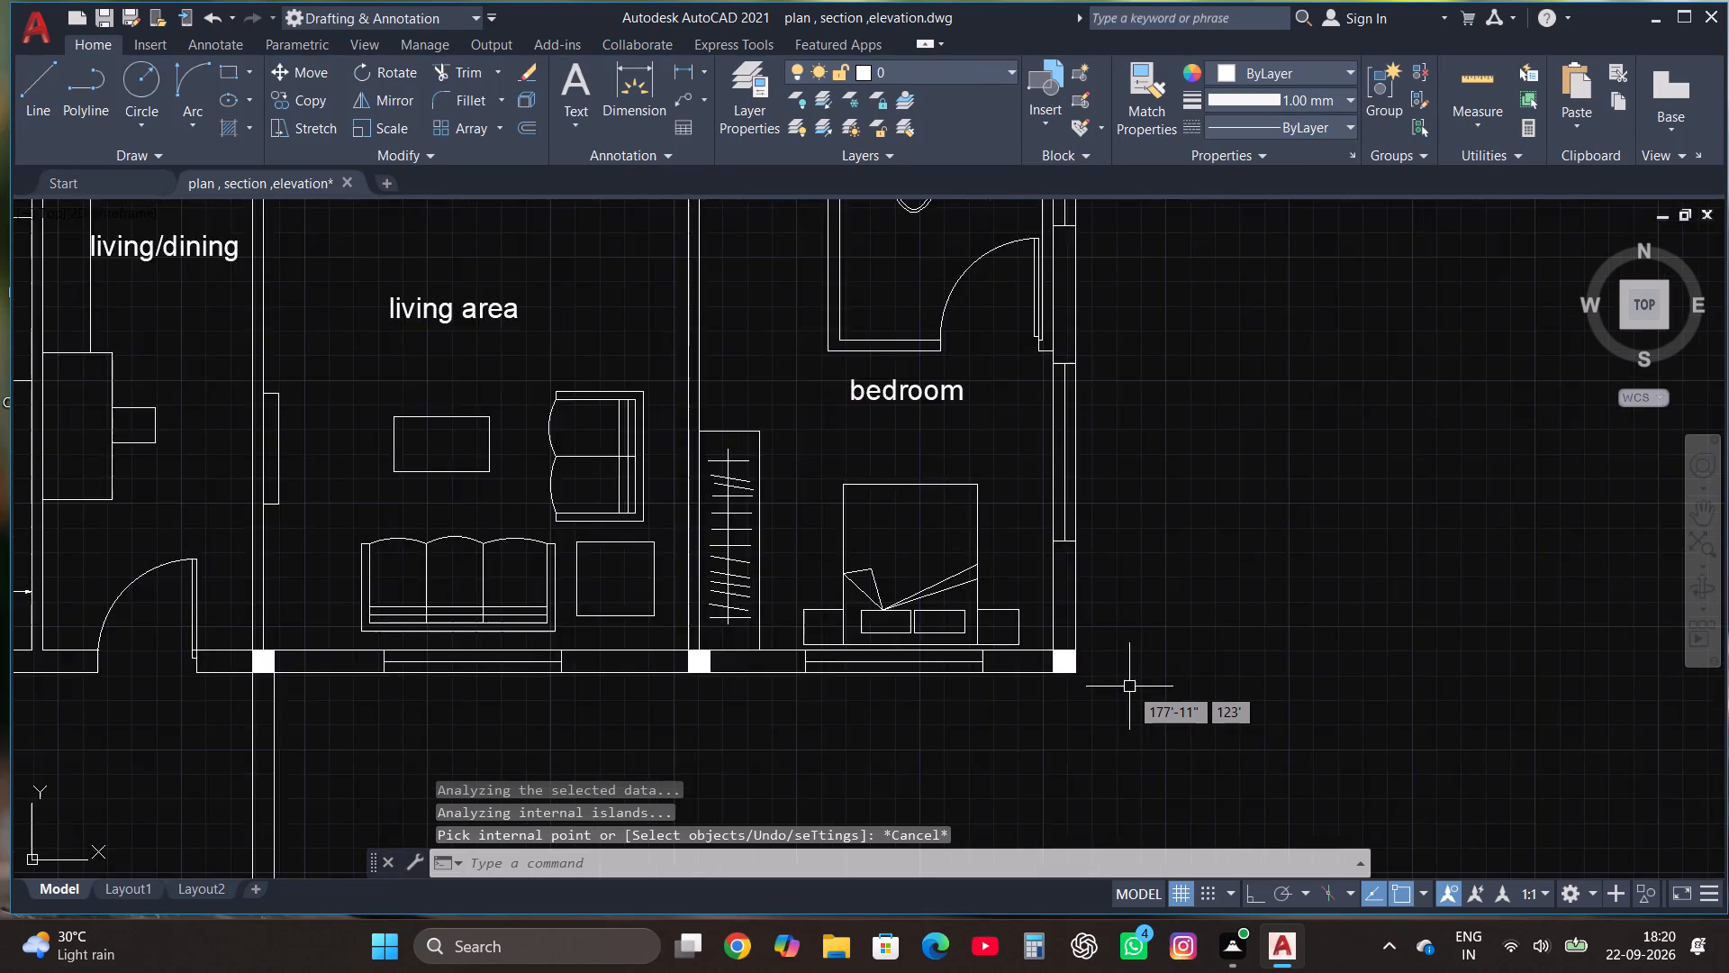
pyautogui.scroll(-3, 1129, 687)
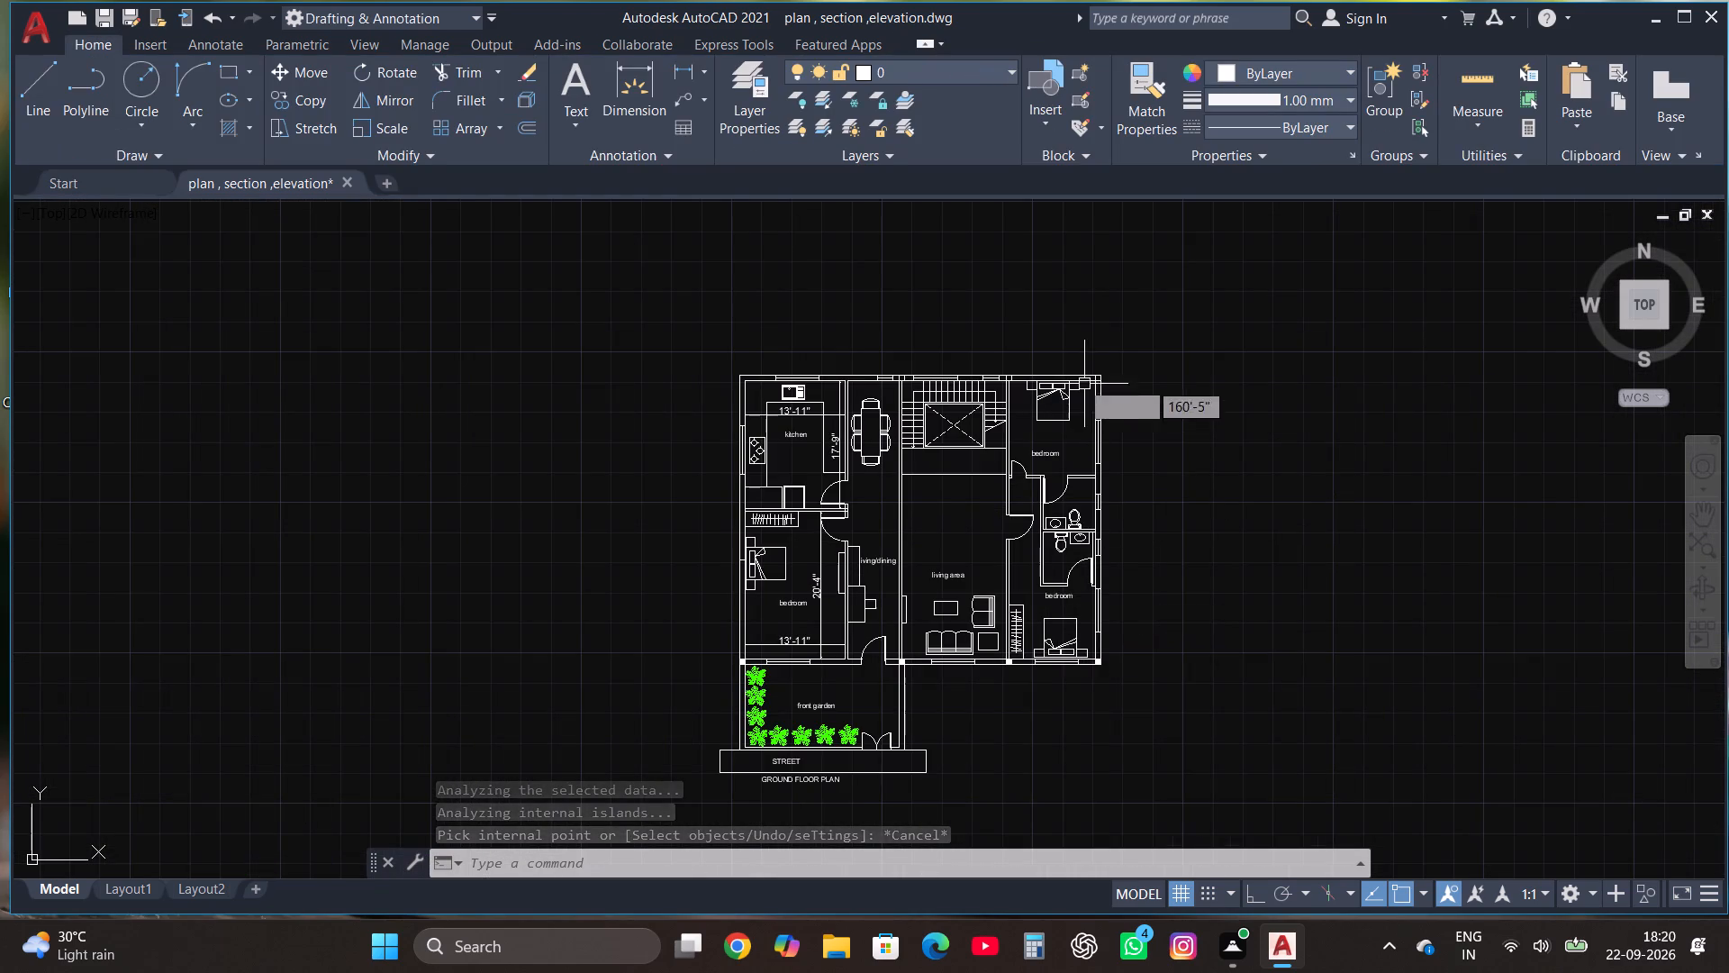
pyautogui.scroll(2, 1082, 326)
pyautogui.write('HAT')
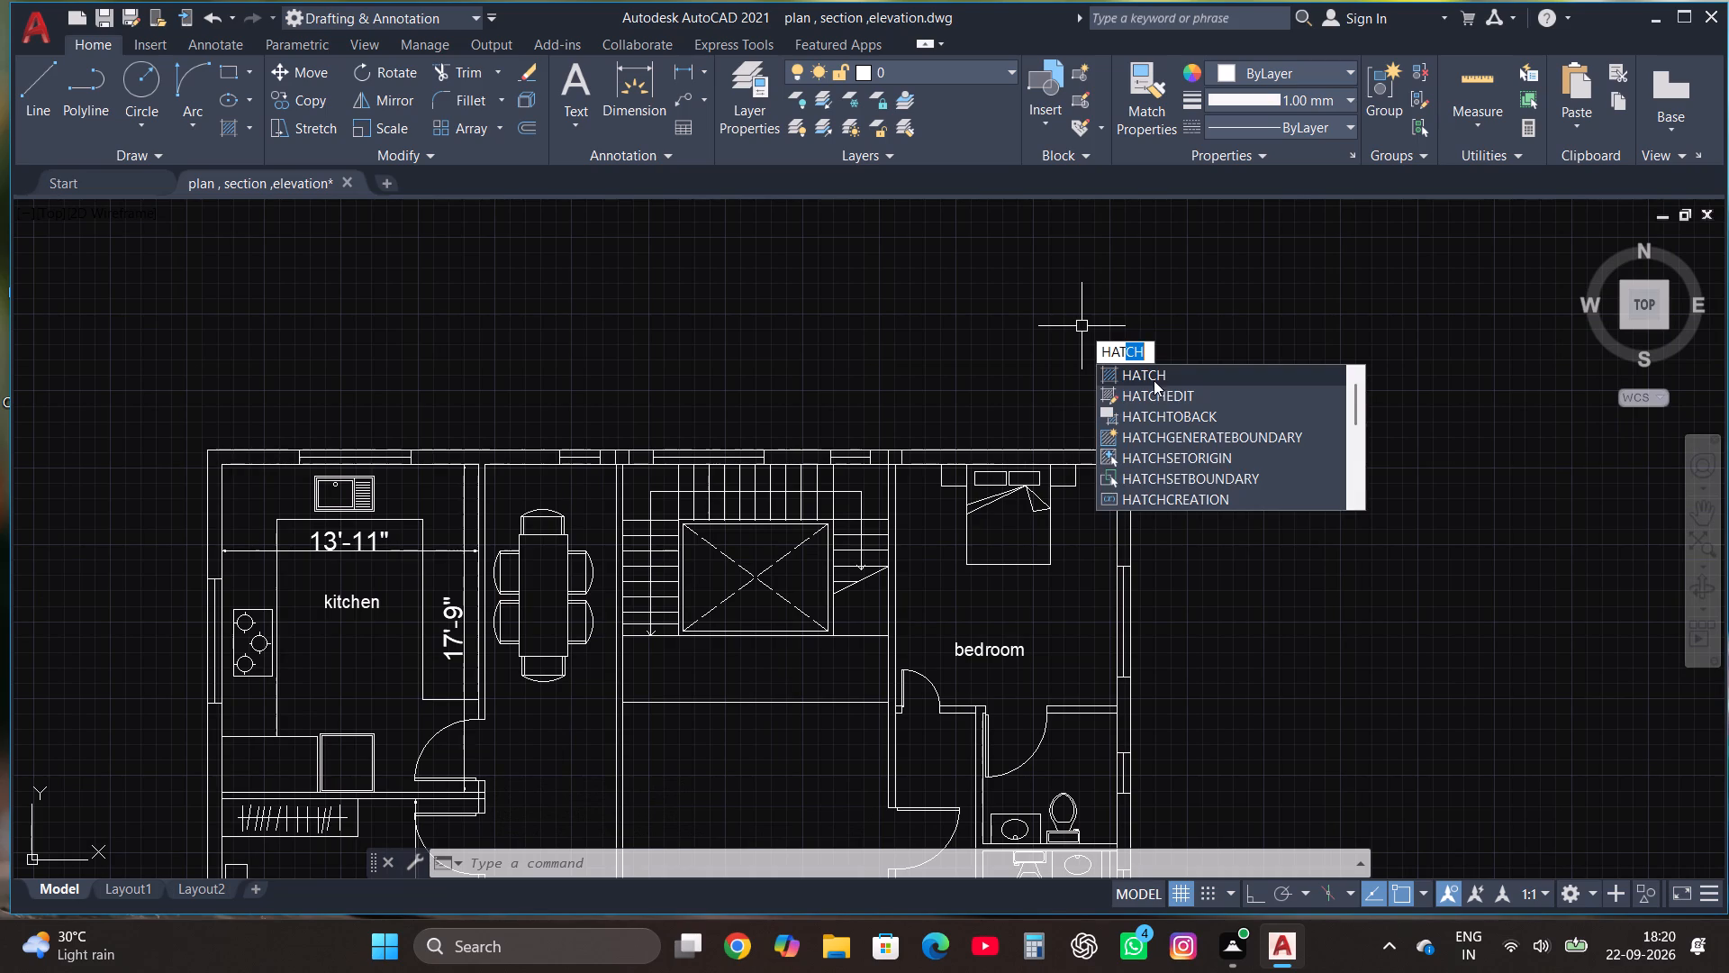
pyautogui.click(1154, 380)
pyautogui.scroll(4, 1095, 468)
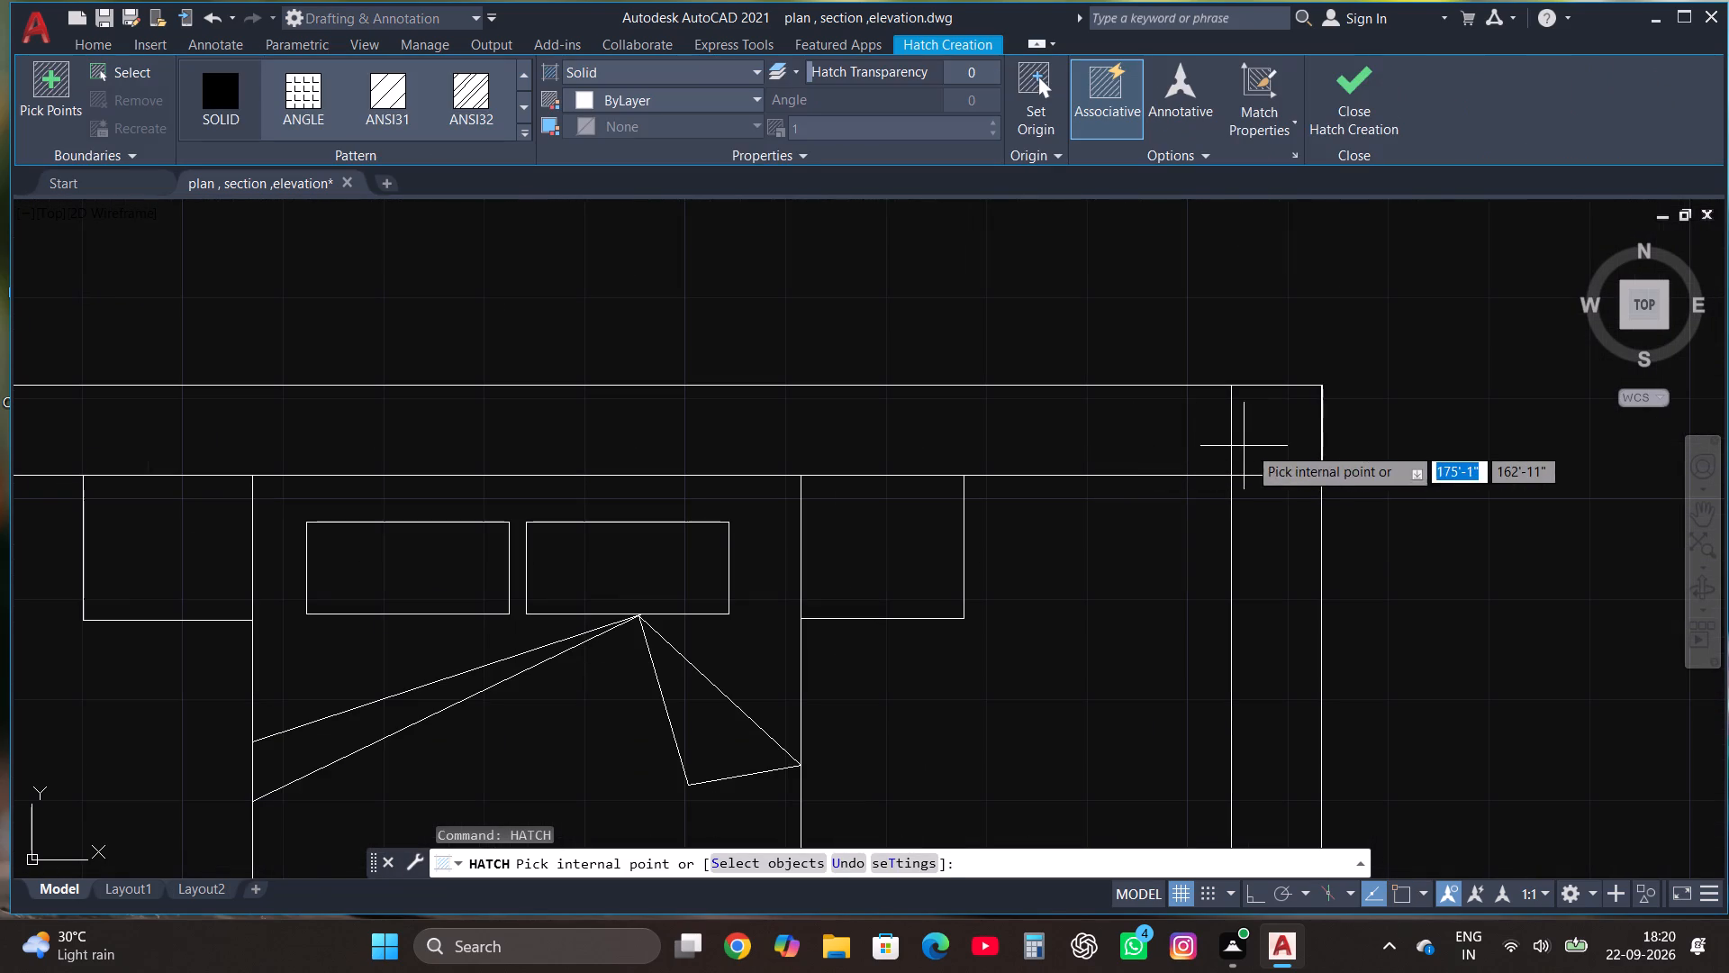
pyautogui.click(1281, 446)
pyautogui.scroll(-3, 1283, 447)
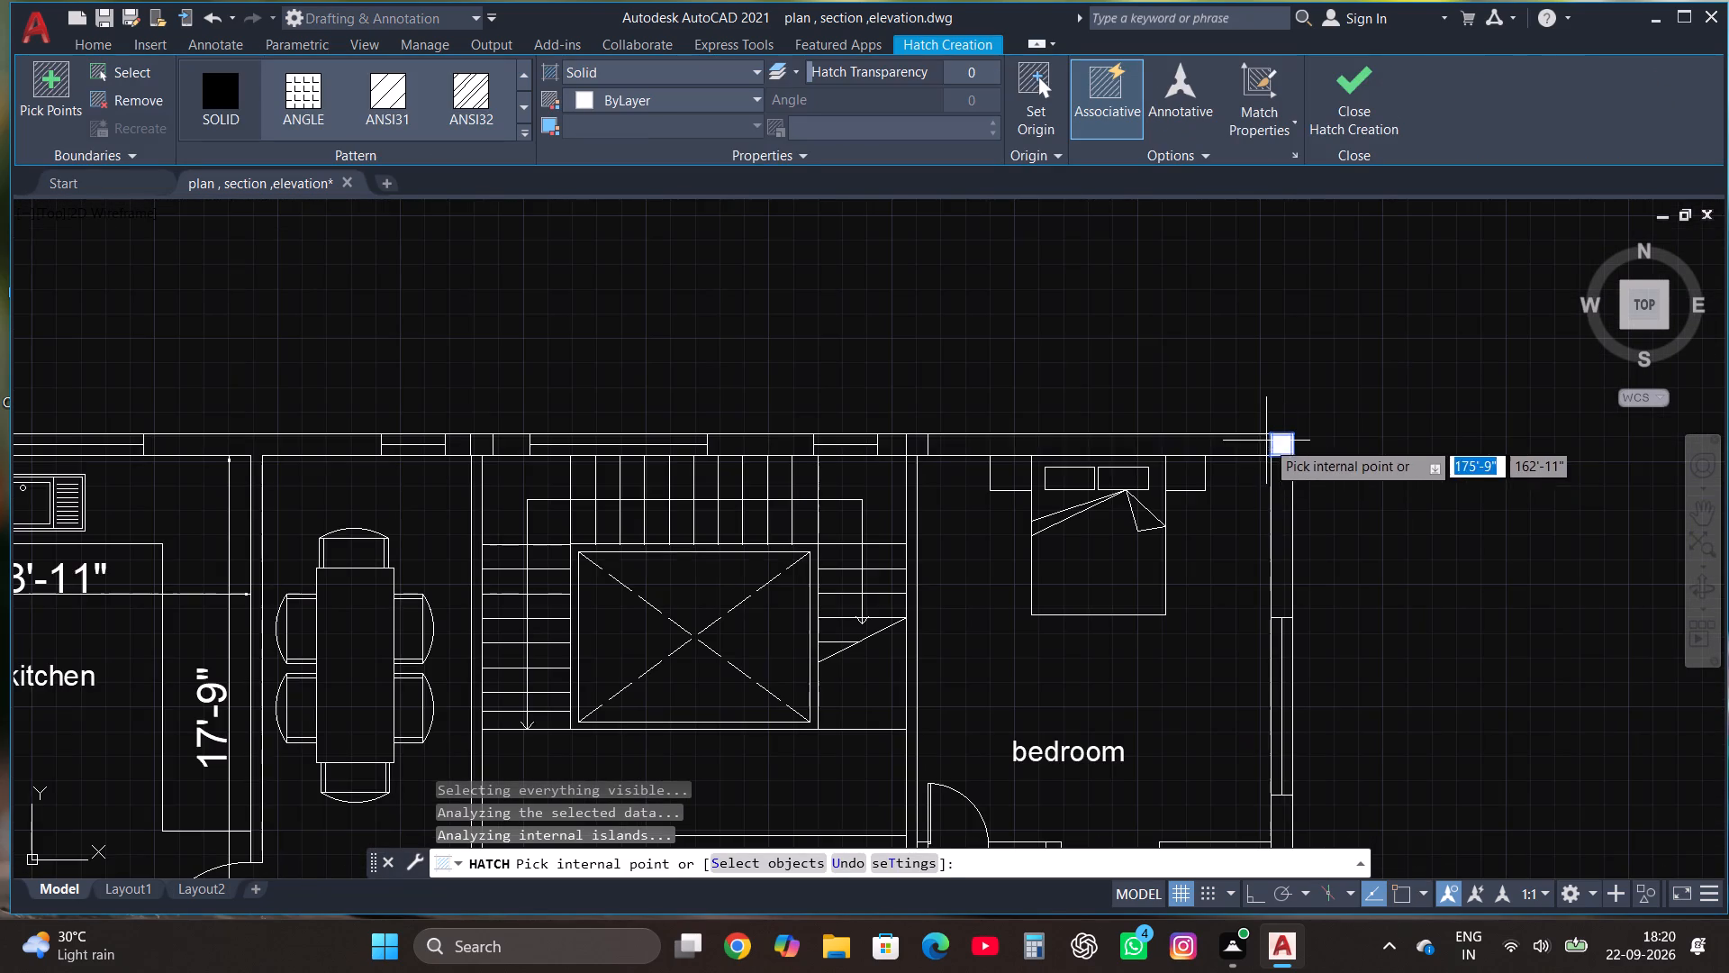
pyautogui.scroll(3, 917, 448)
pyautogui.click(915, 448)
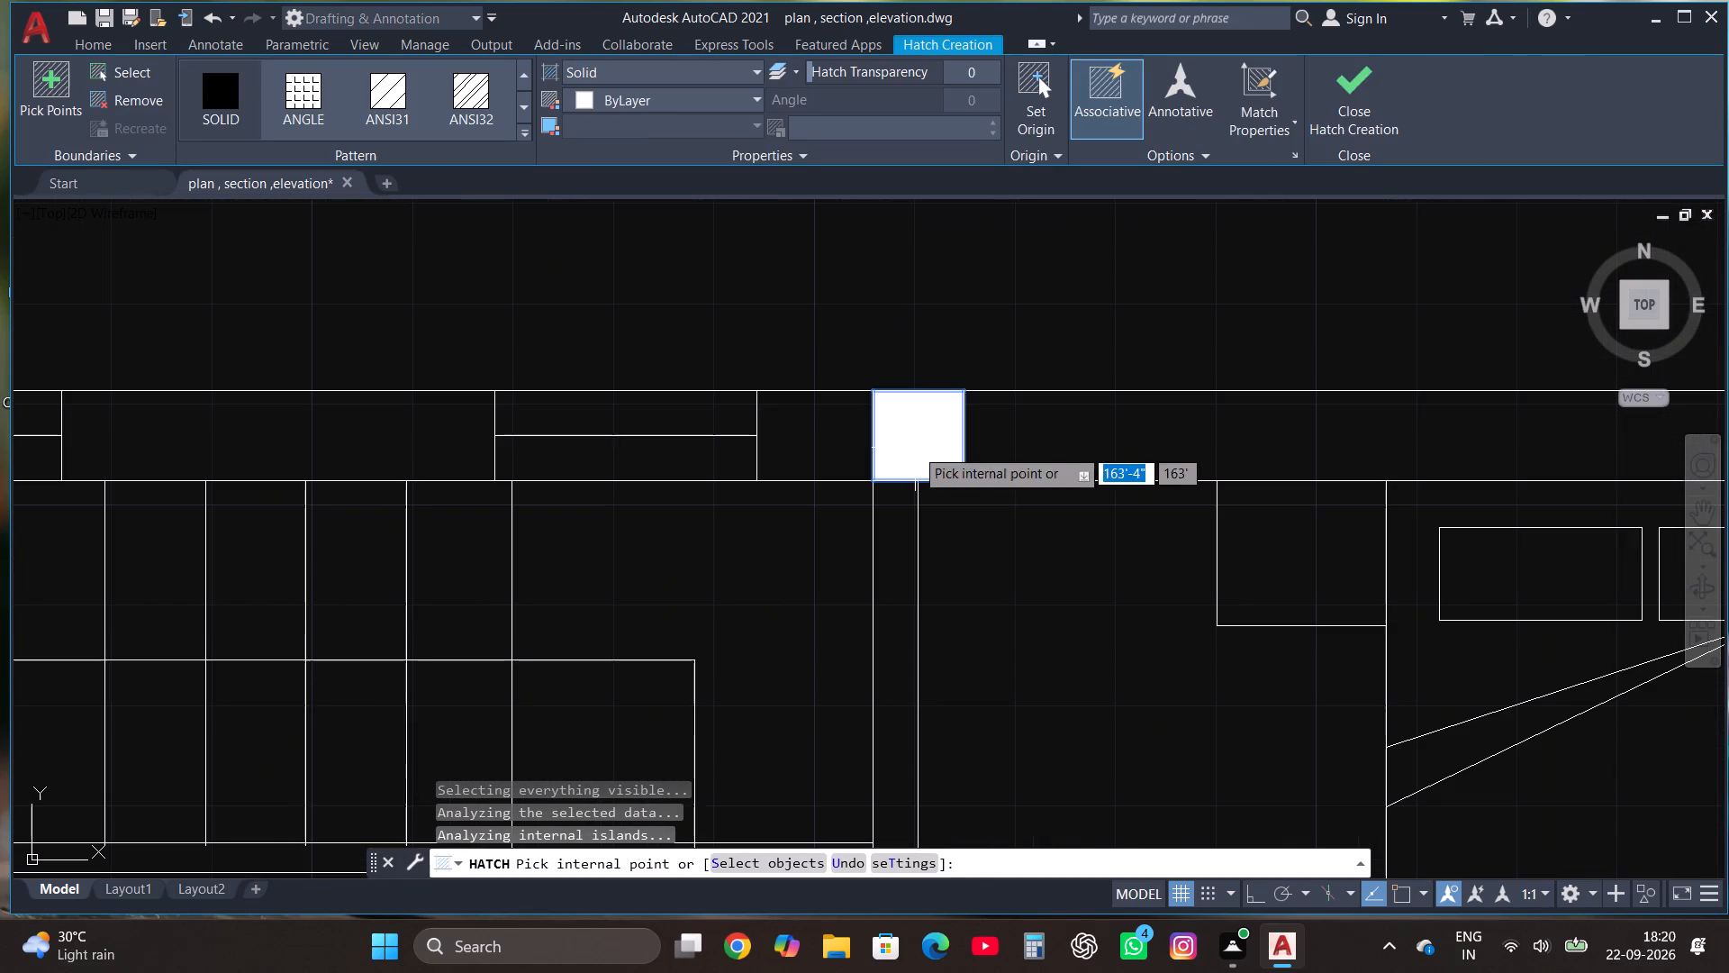
pyautogui.scroll(-4, 1205, 453)
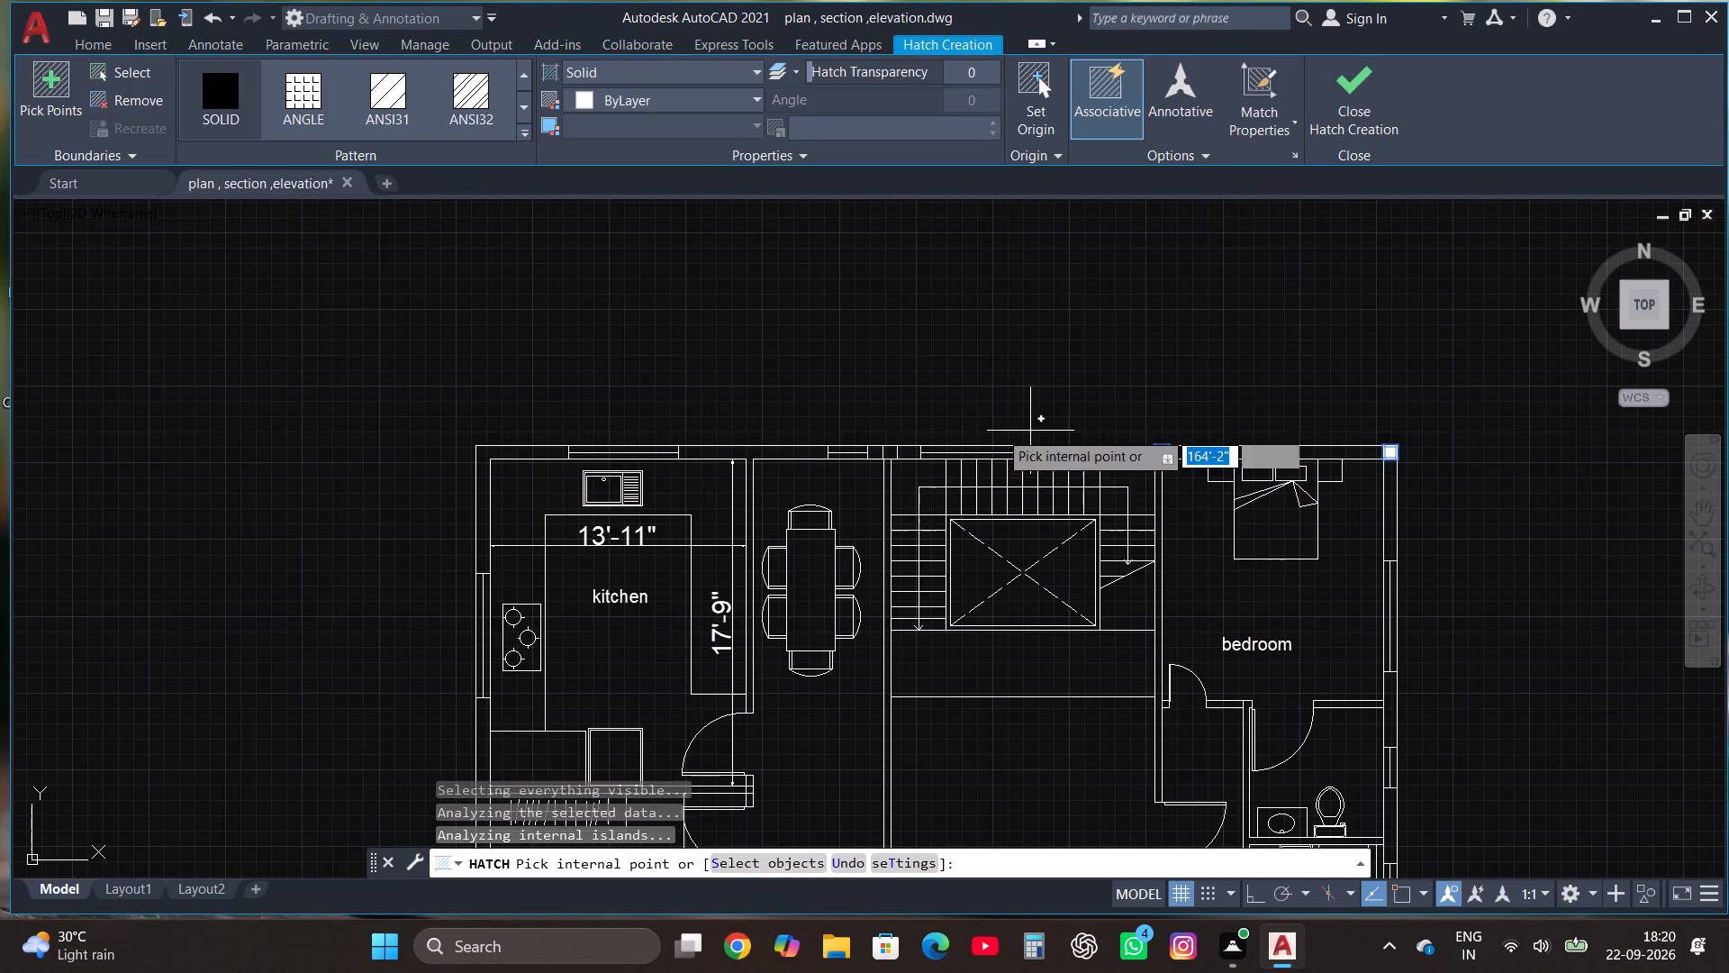
pyautogui.scroll(3, 892, 431)
pyautogui.click(887, 515)
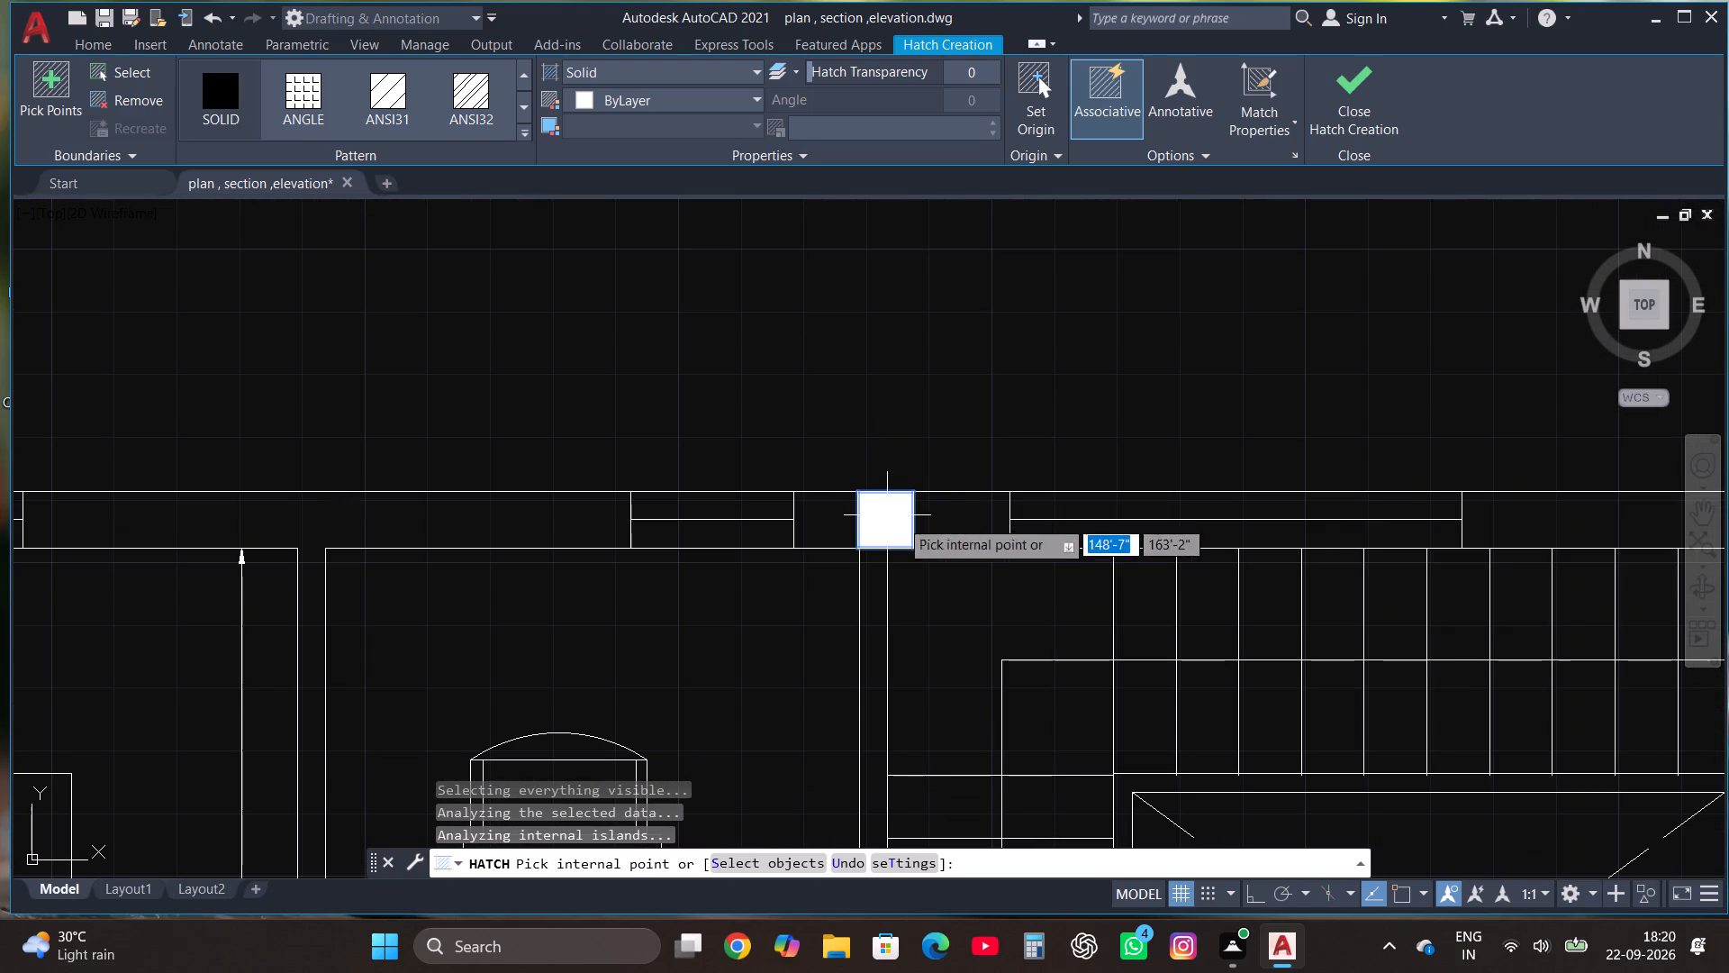
pyautogui.scroll(-3, 1201, 494)
pyautogui.scroll(3, 727, 510)
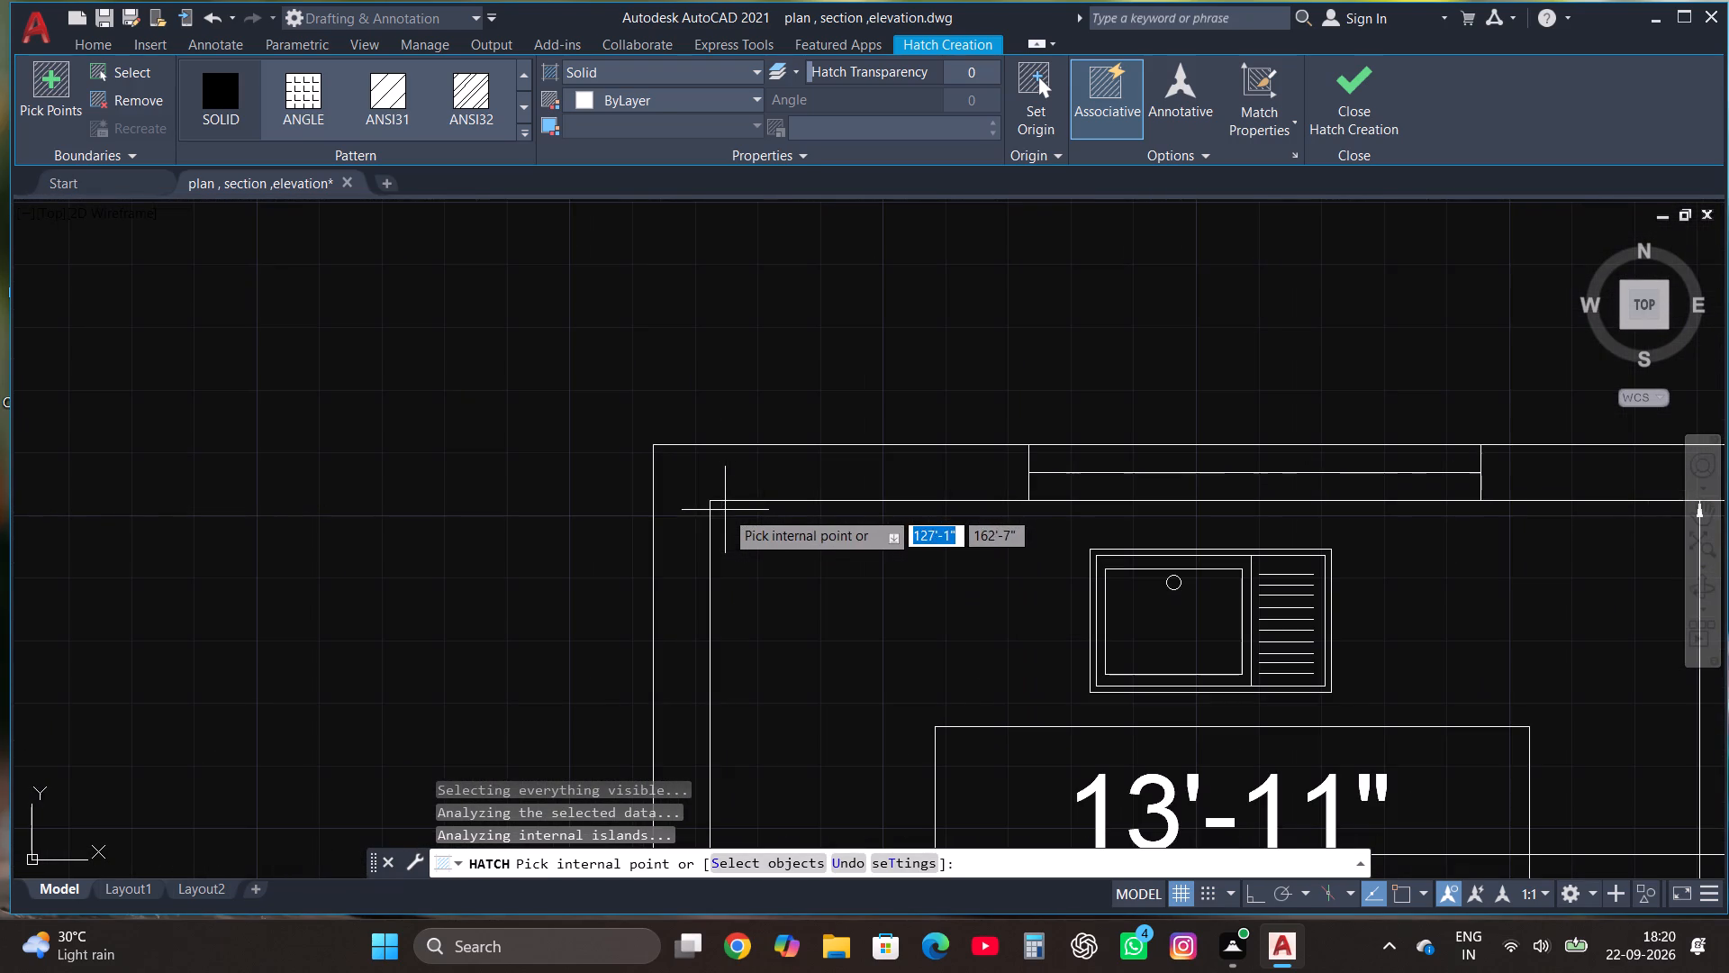
pyautogui.click(1349, 102)
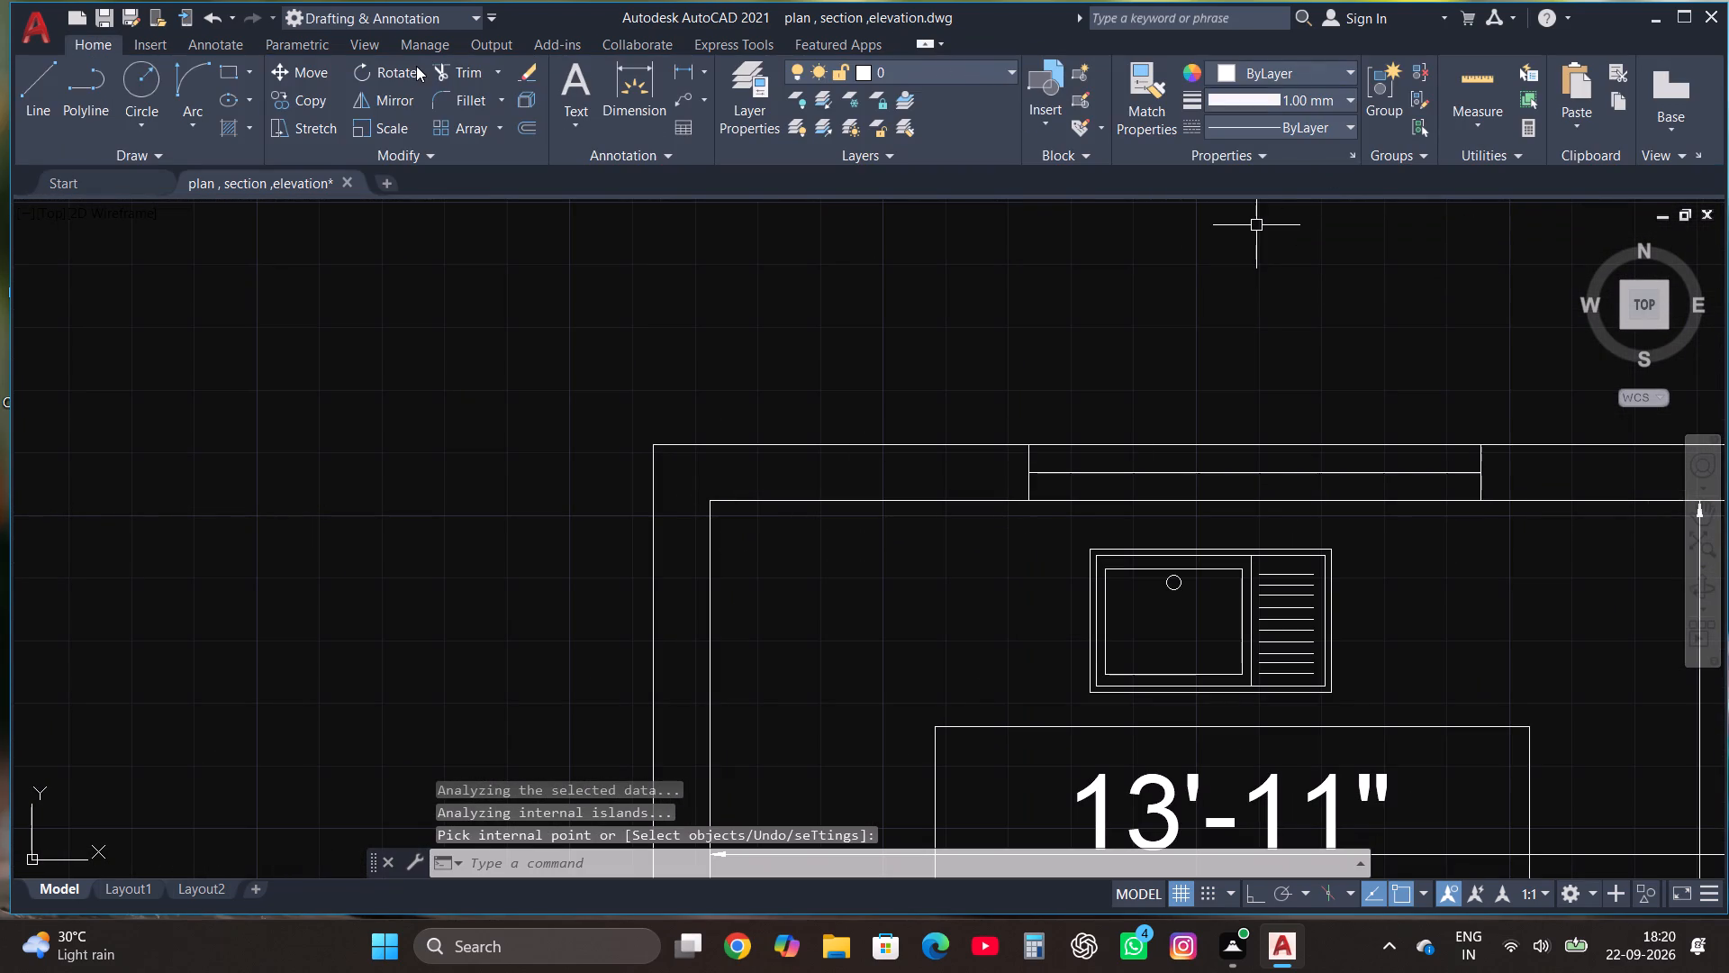
# Draw a wall-thickness square from the kitchen's inner north-west corner to the ground floor's outer corner.
pyautogui.click(233, 68)
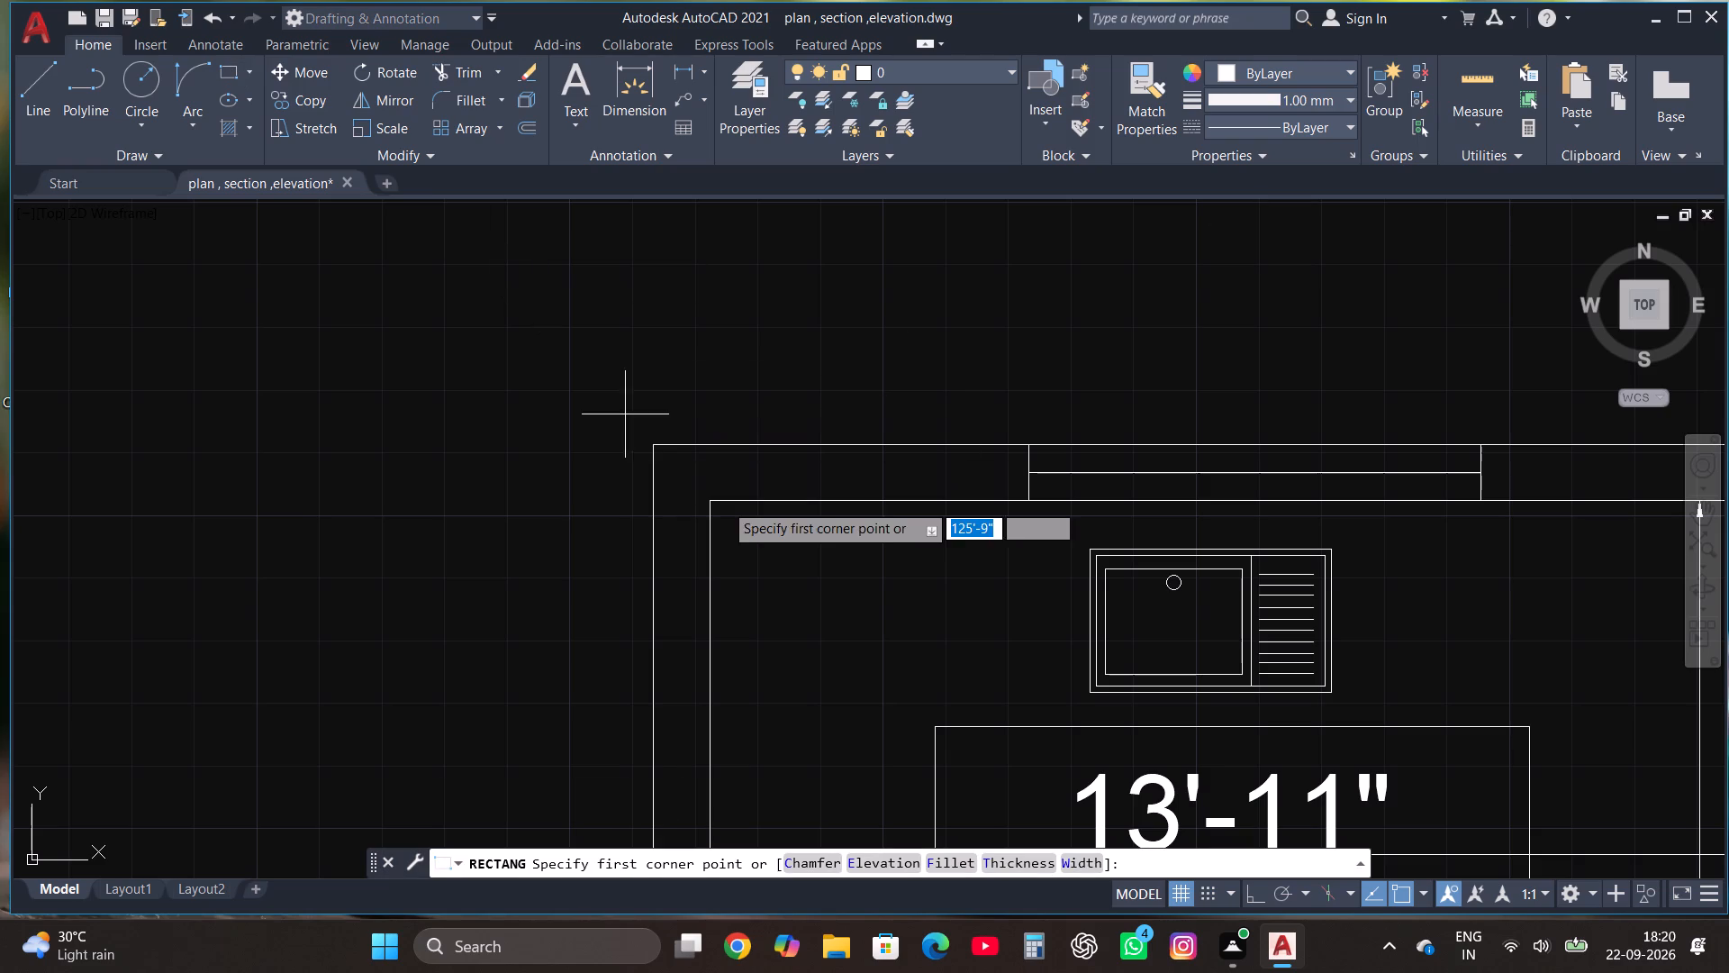
pyautogui.click(710, 504)
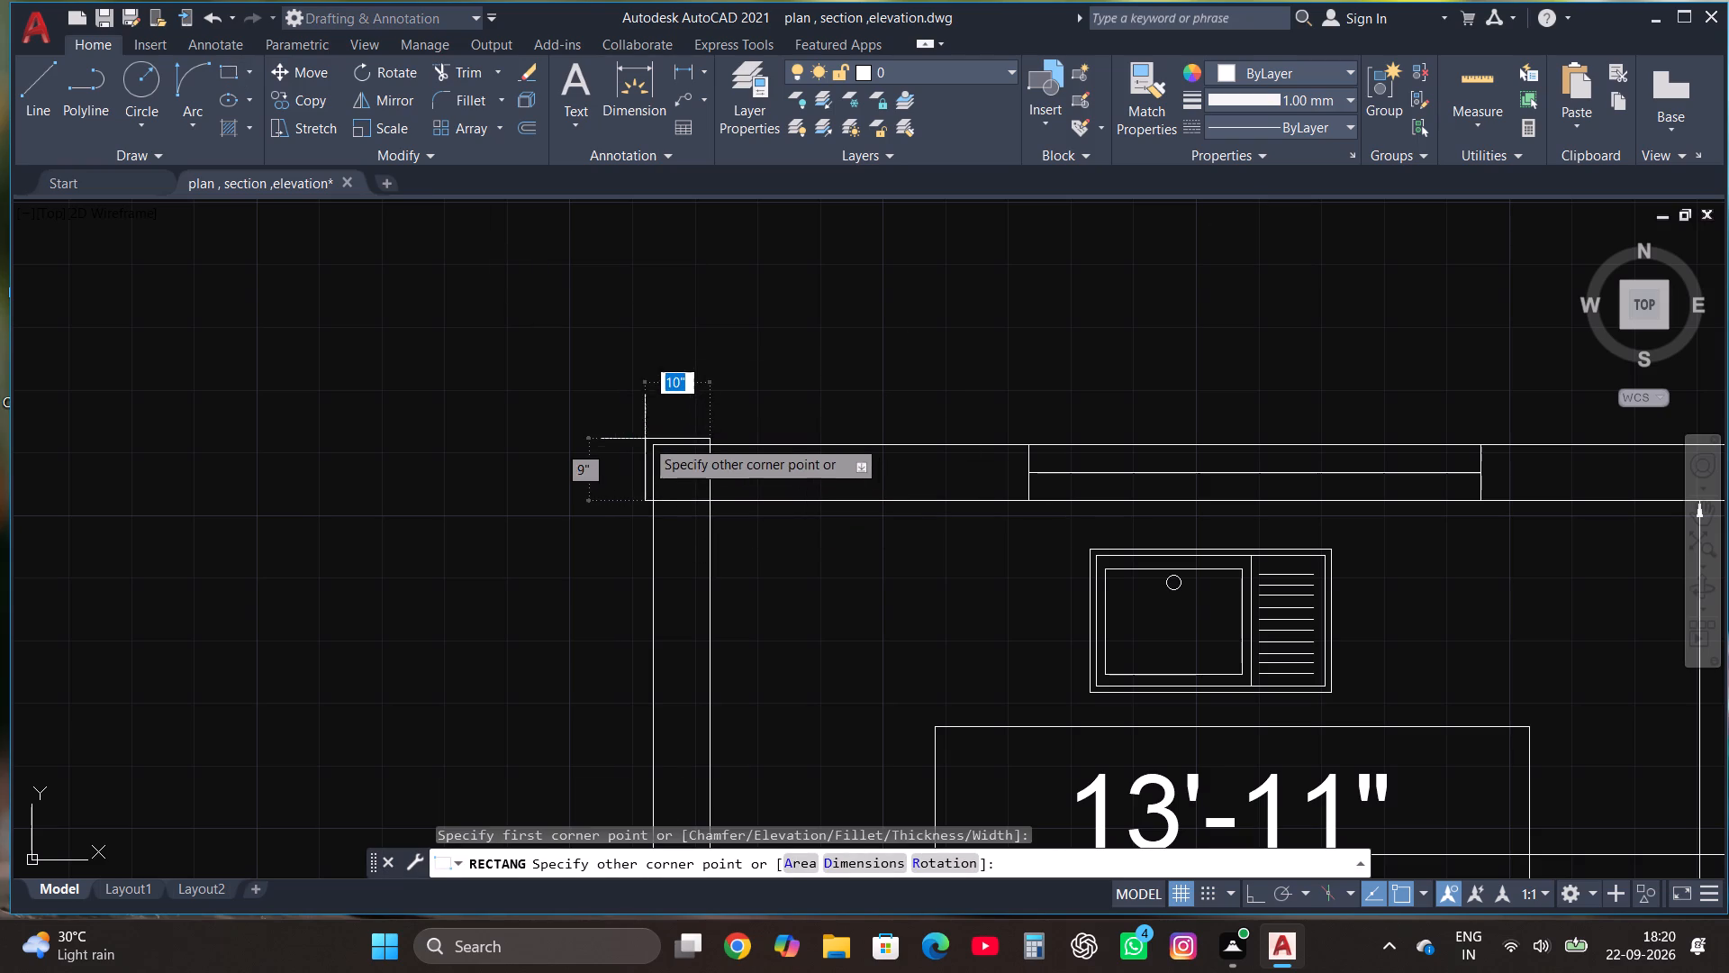
pyautogui.click(647, 445)
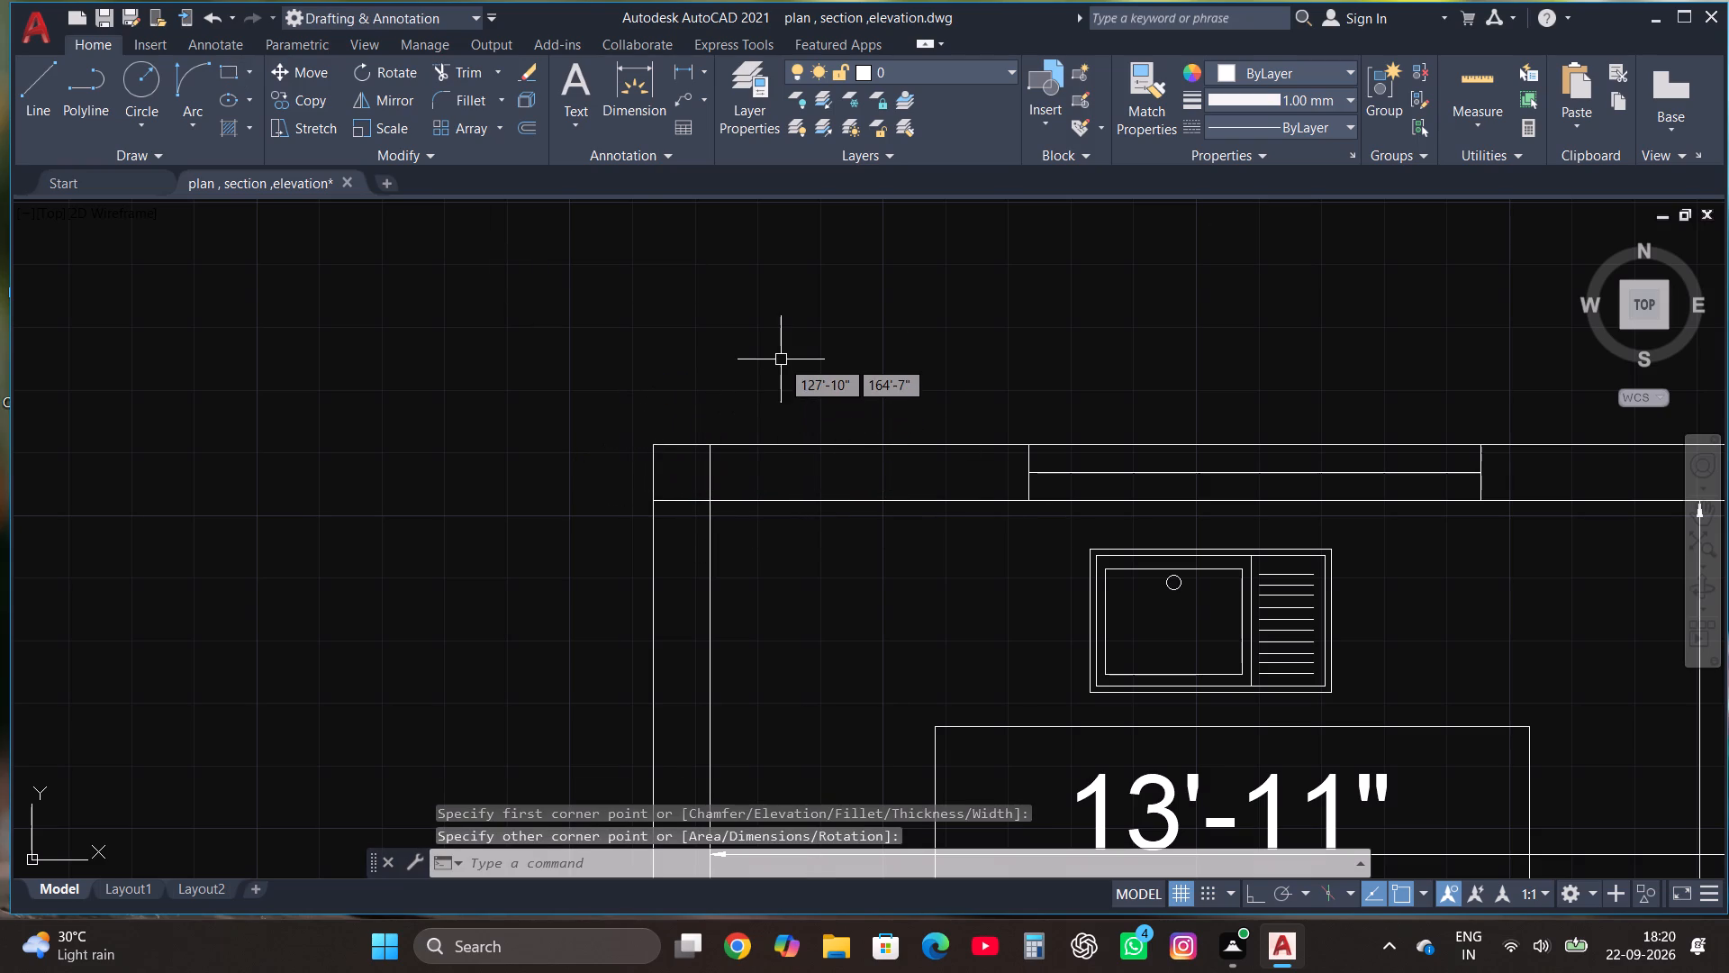
# Solid-hatch the wall square at the ground floor's north-west corner.
pyautogui.write('HAT')
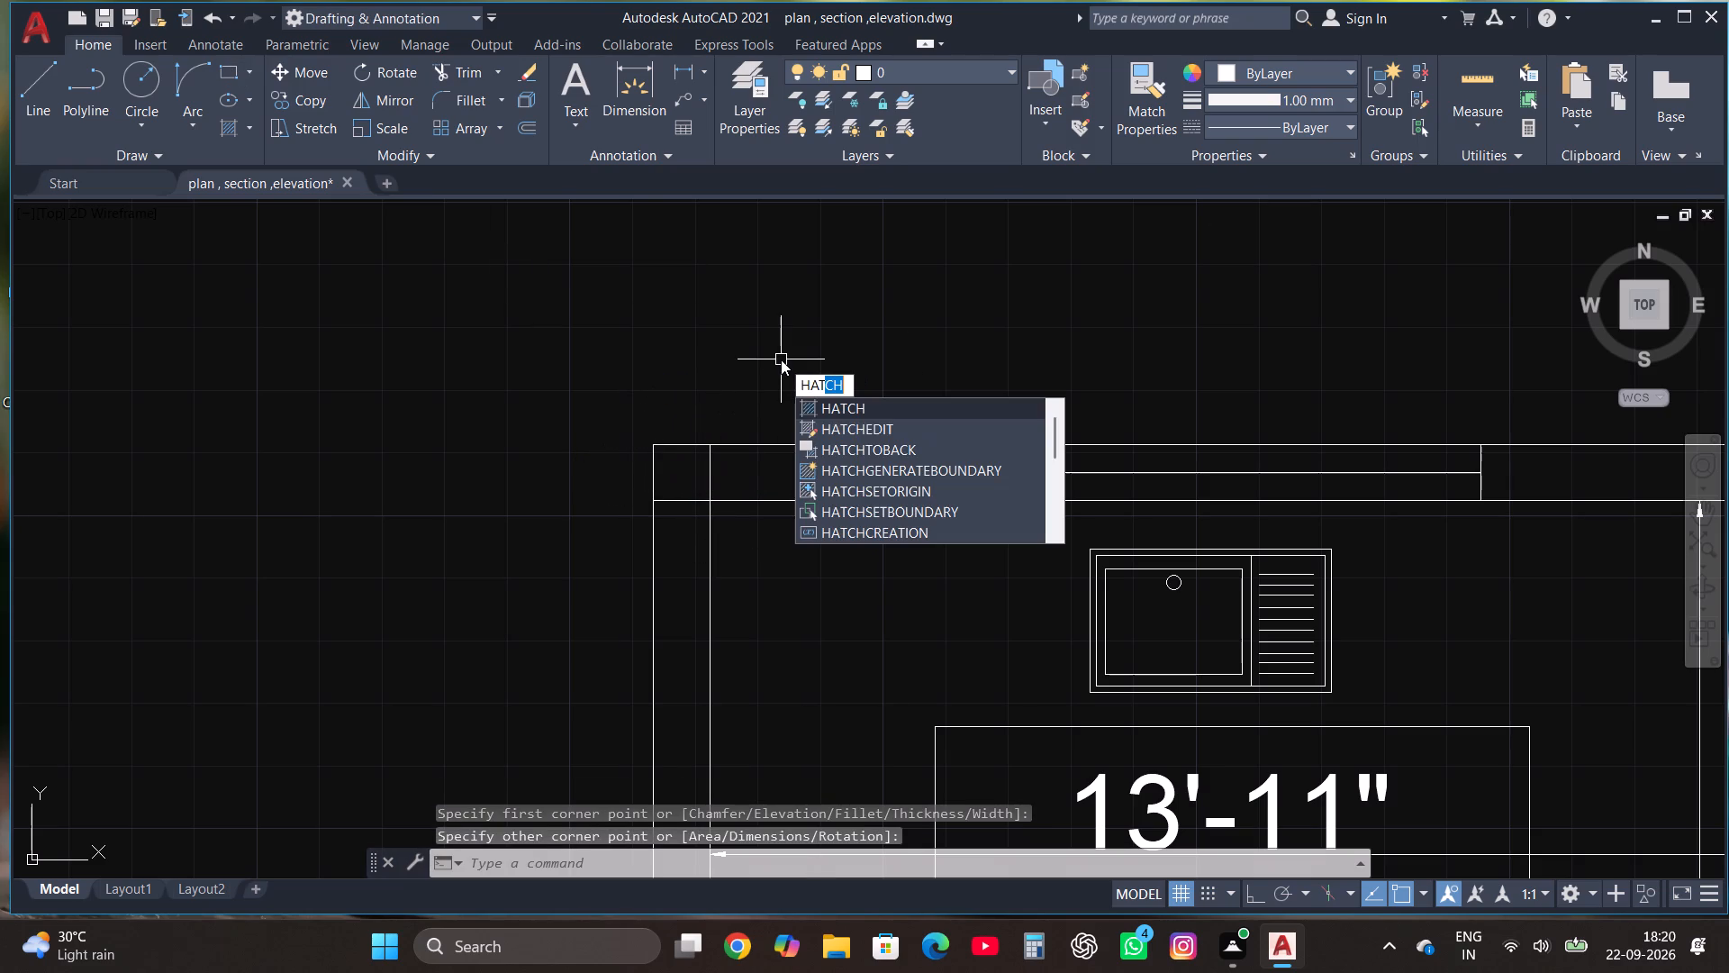
pyautogui.click(876, 409)
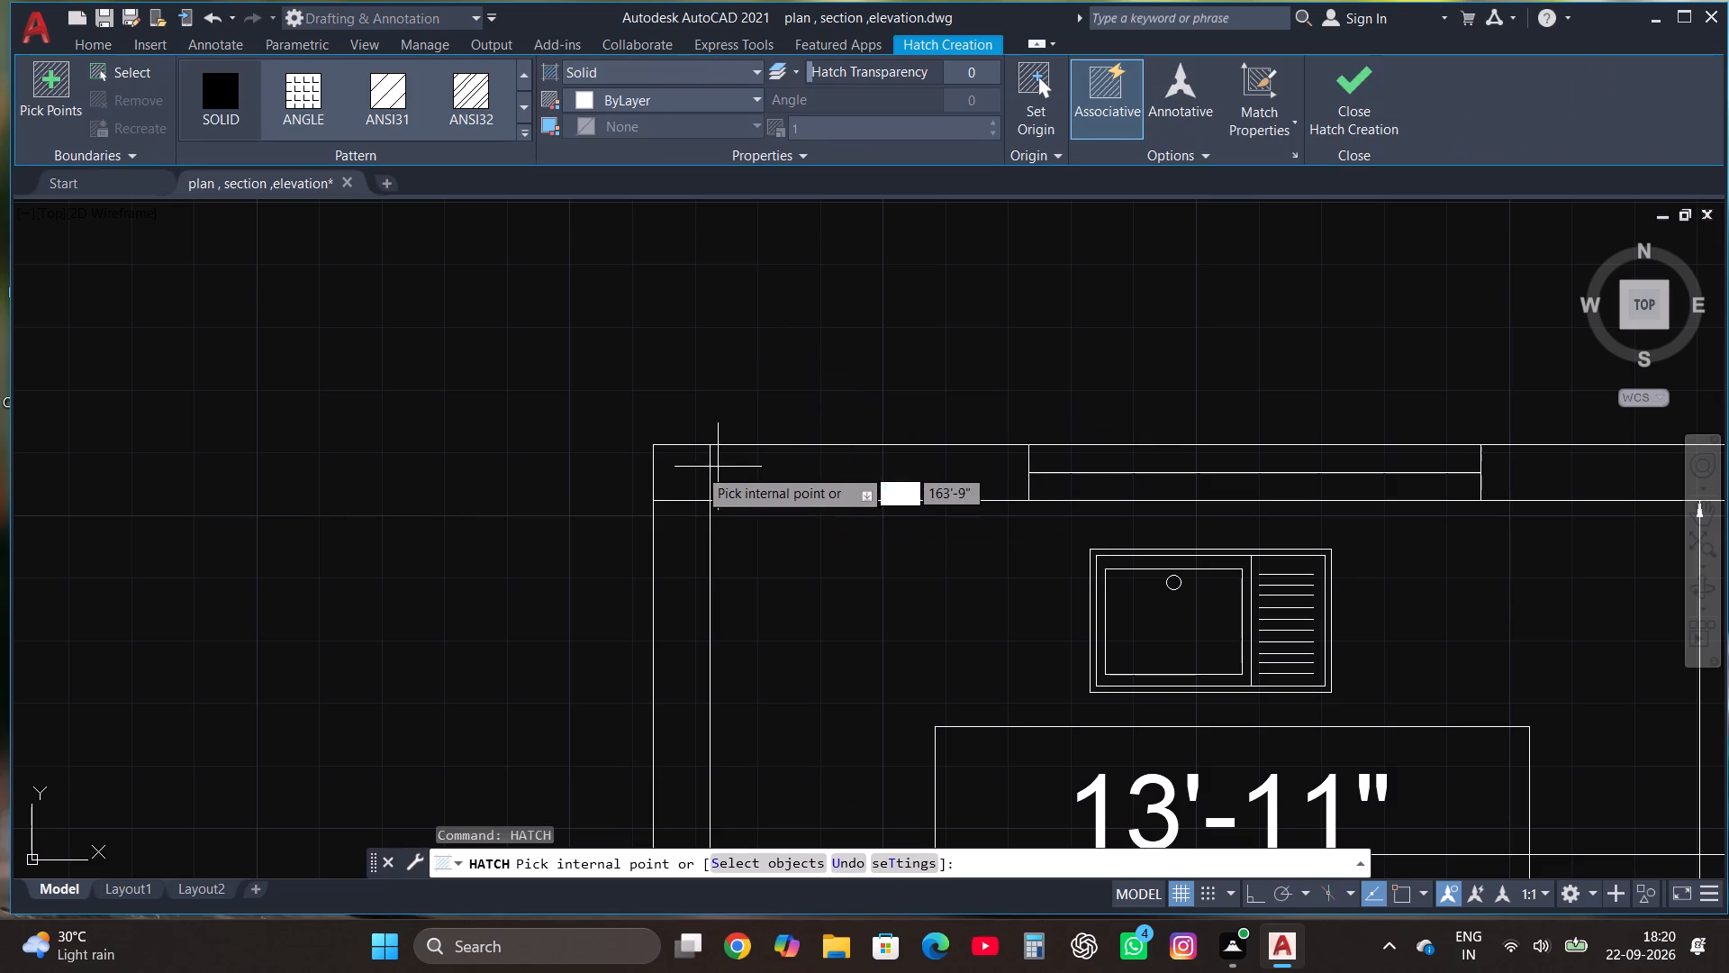
pyautogui.click(681, 479)
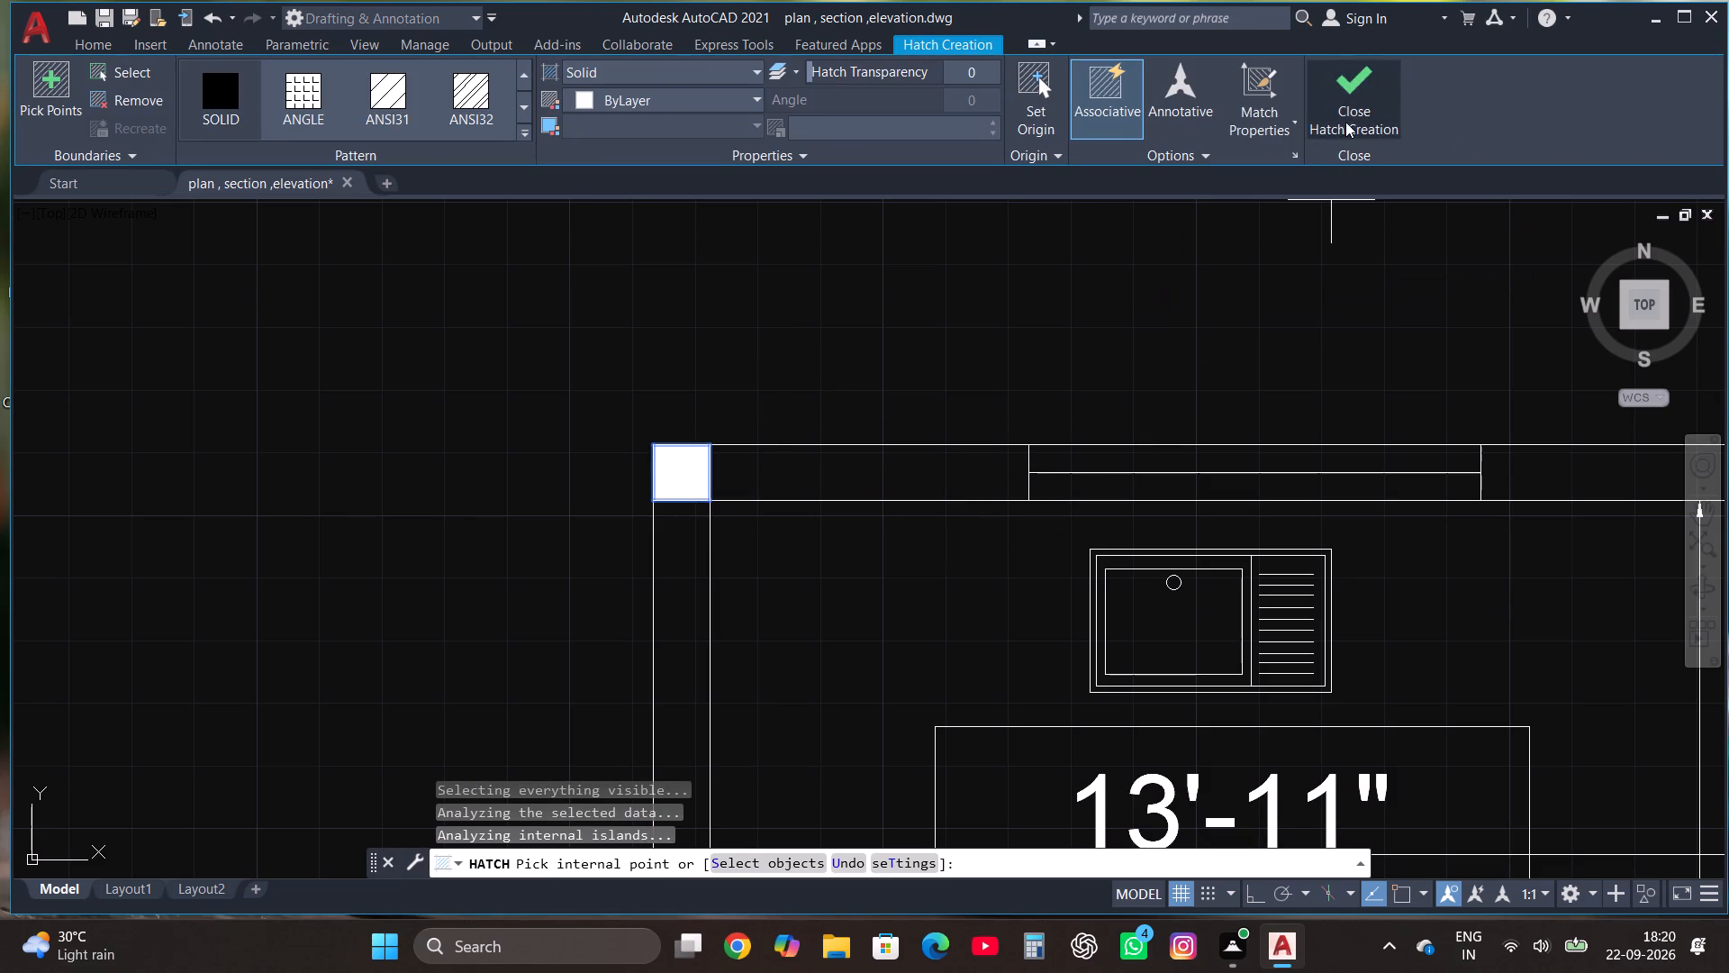
pyautogui.click(1346, 110)
# Dimension the ground floor dining area's inner width along its north wall, placing the dimension line between that wall and the dining table.
pyautogui.scroll(-4, 790, 560)
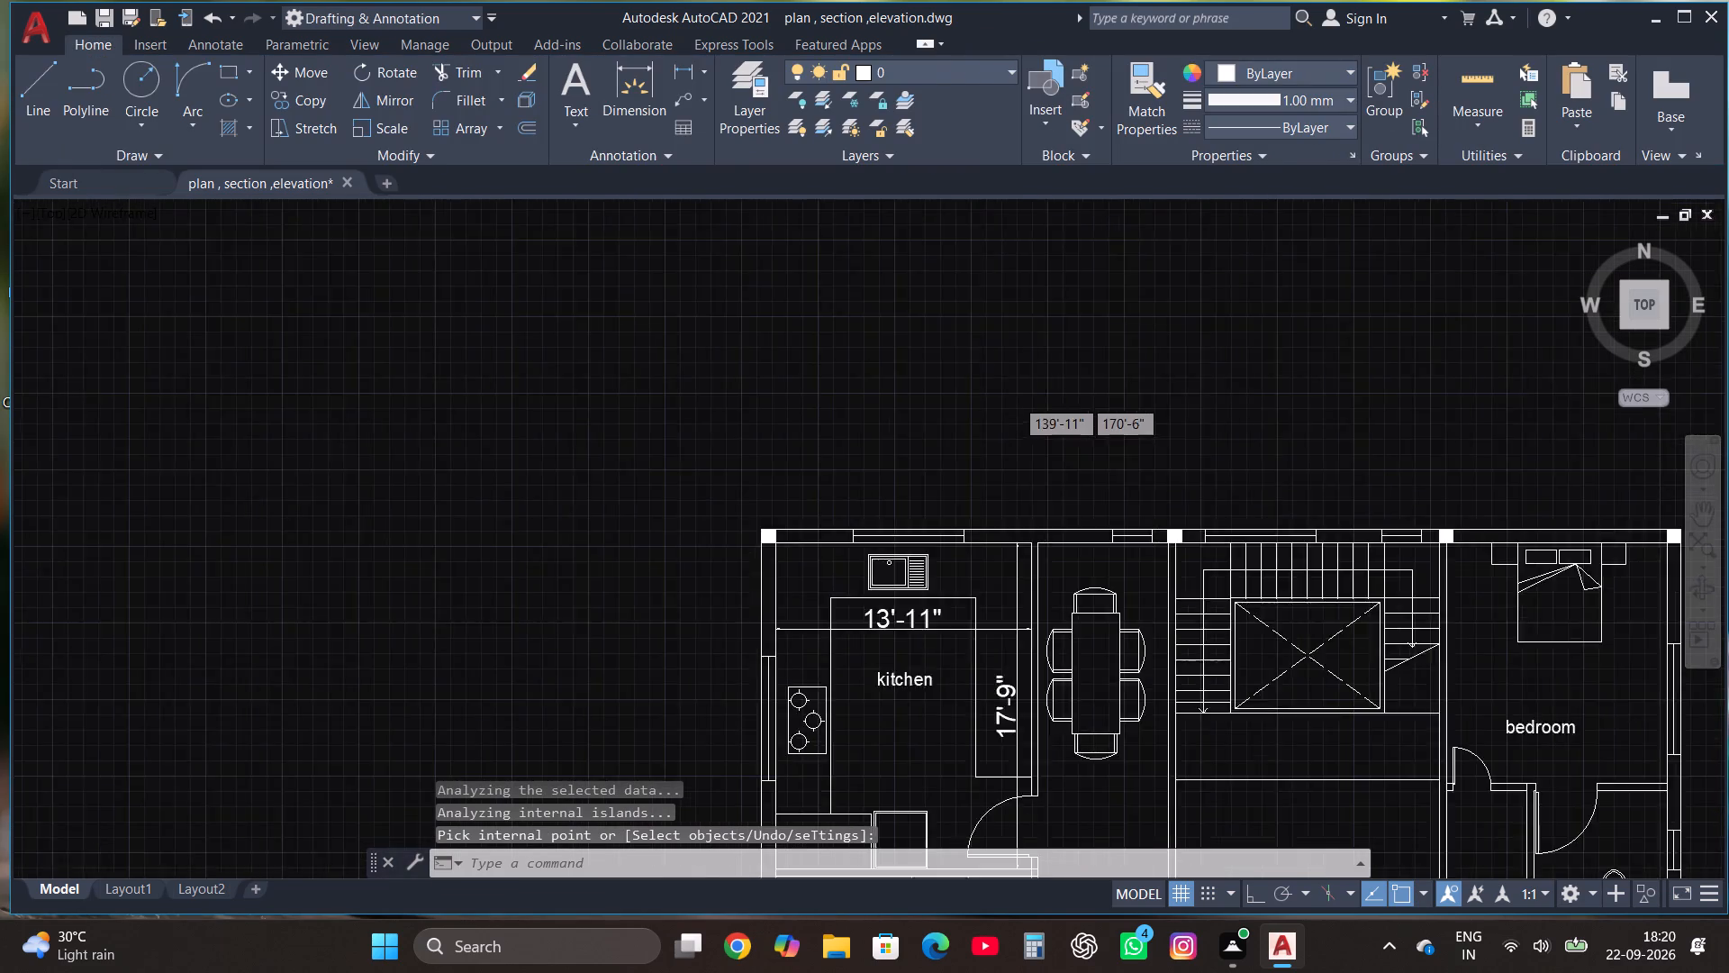
pyautogui.scroll(-1, 1018, 396)
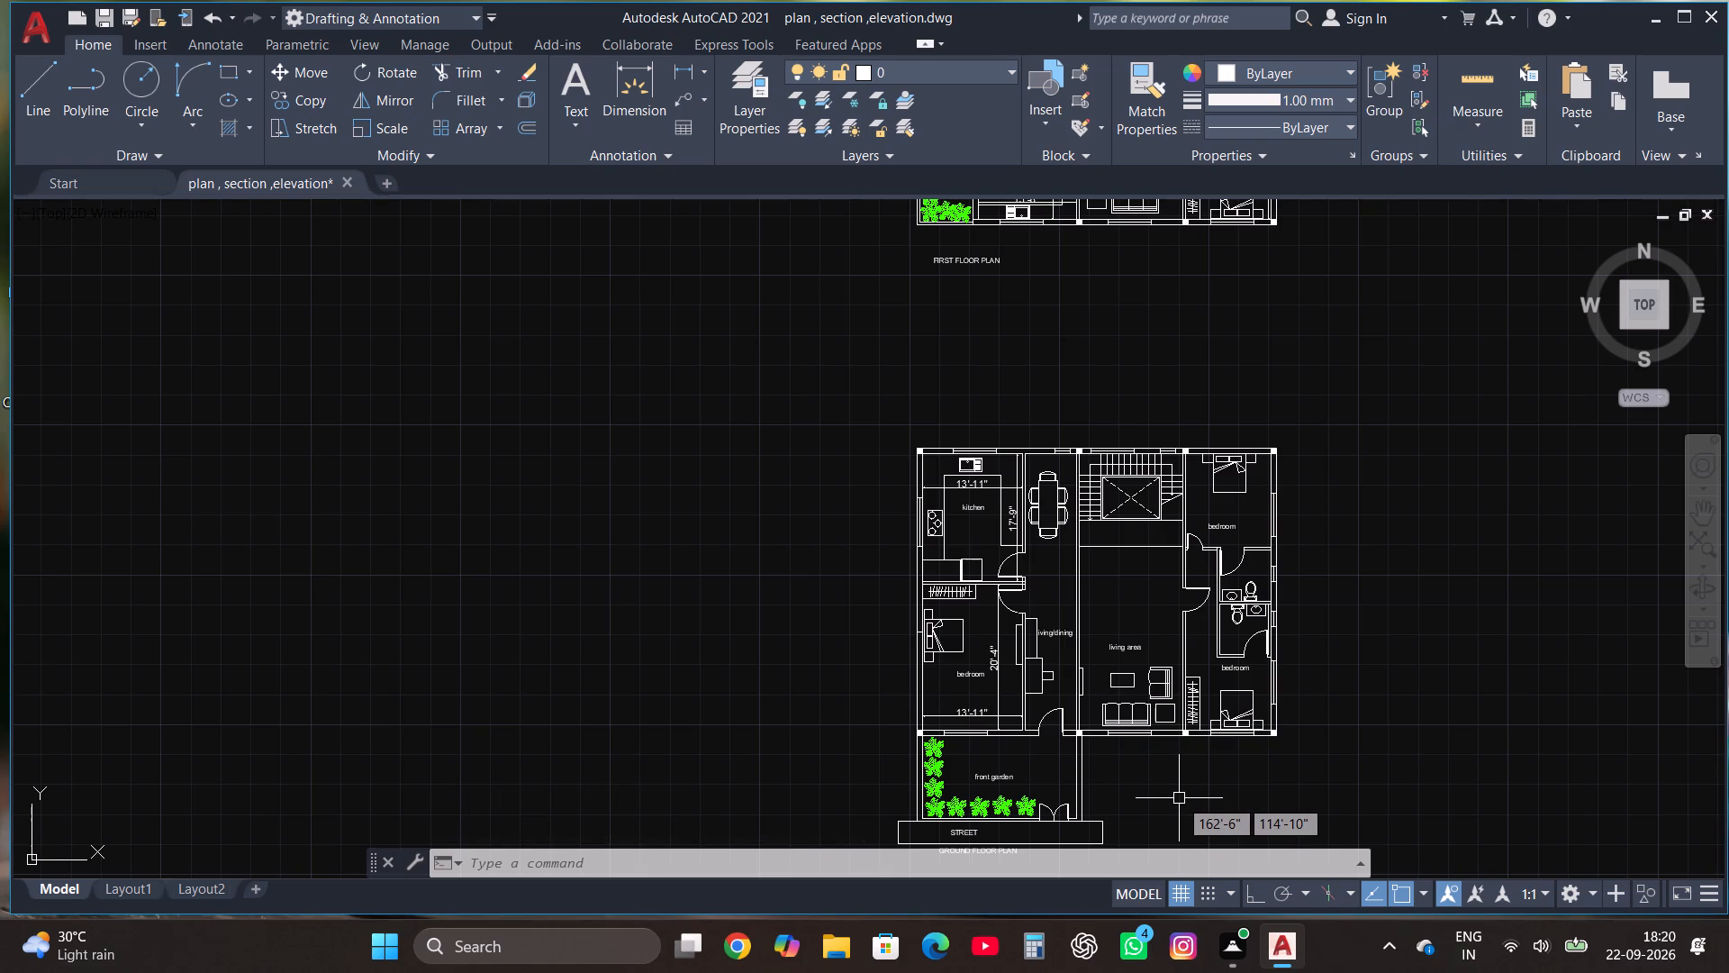
pyautogui.scroll(-1, 1179, 798)
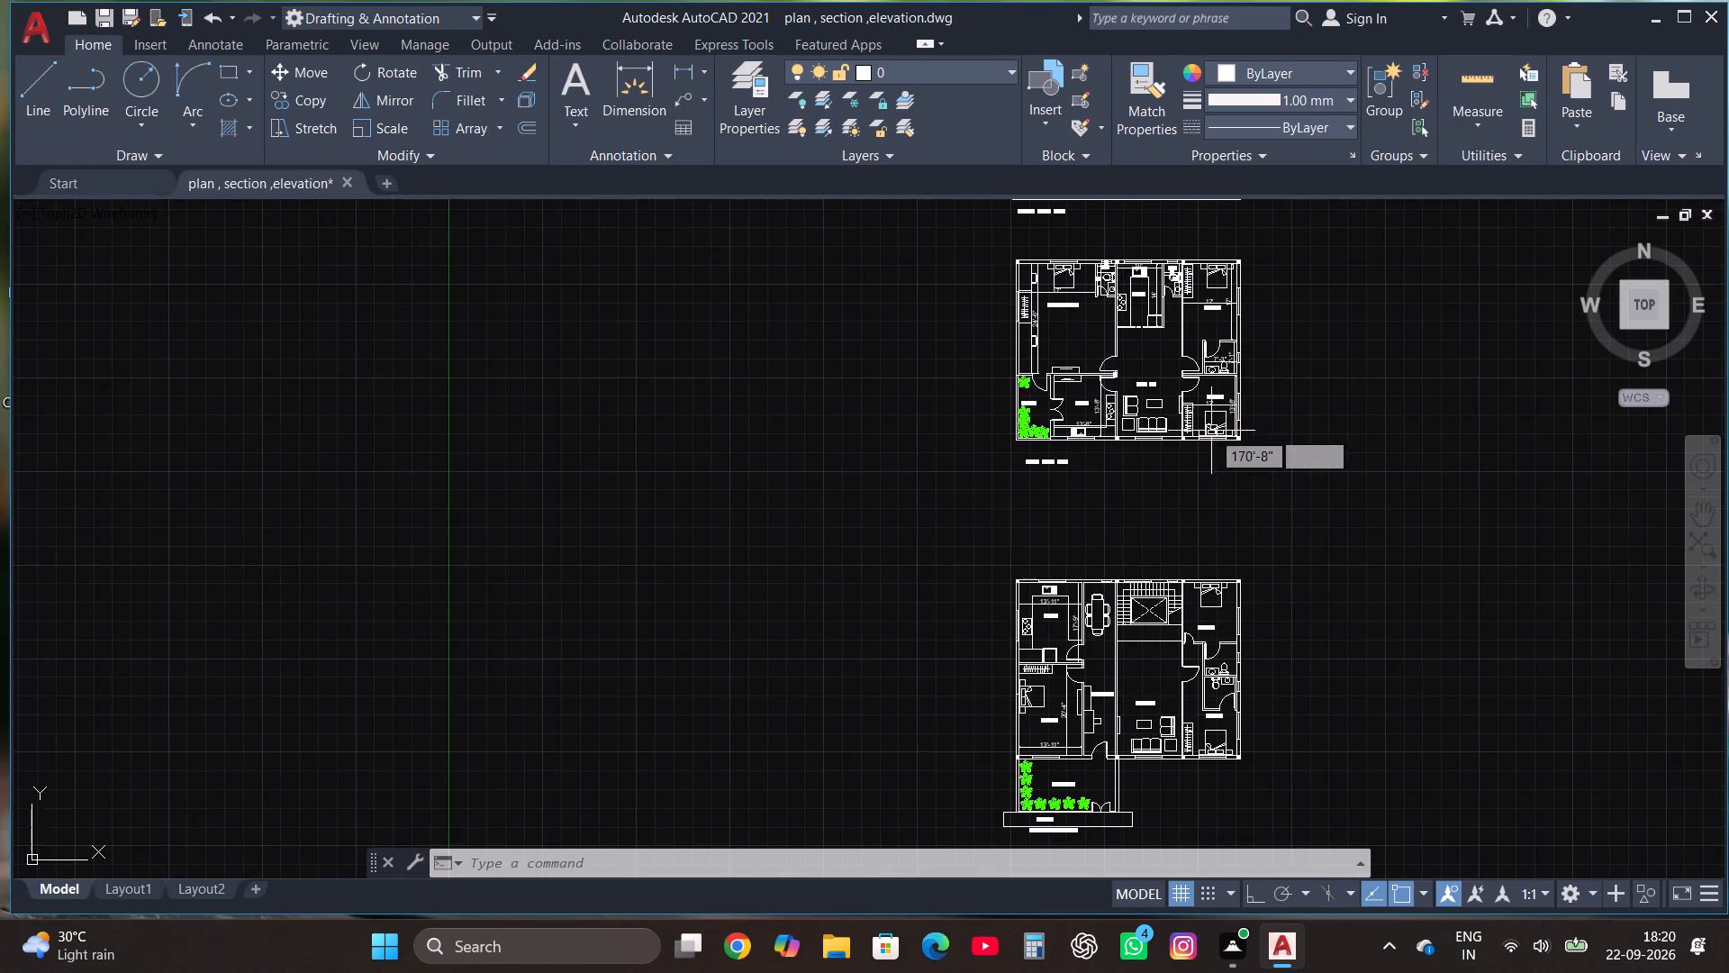
pyautogui.scroll(2, 1189, 245)
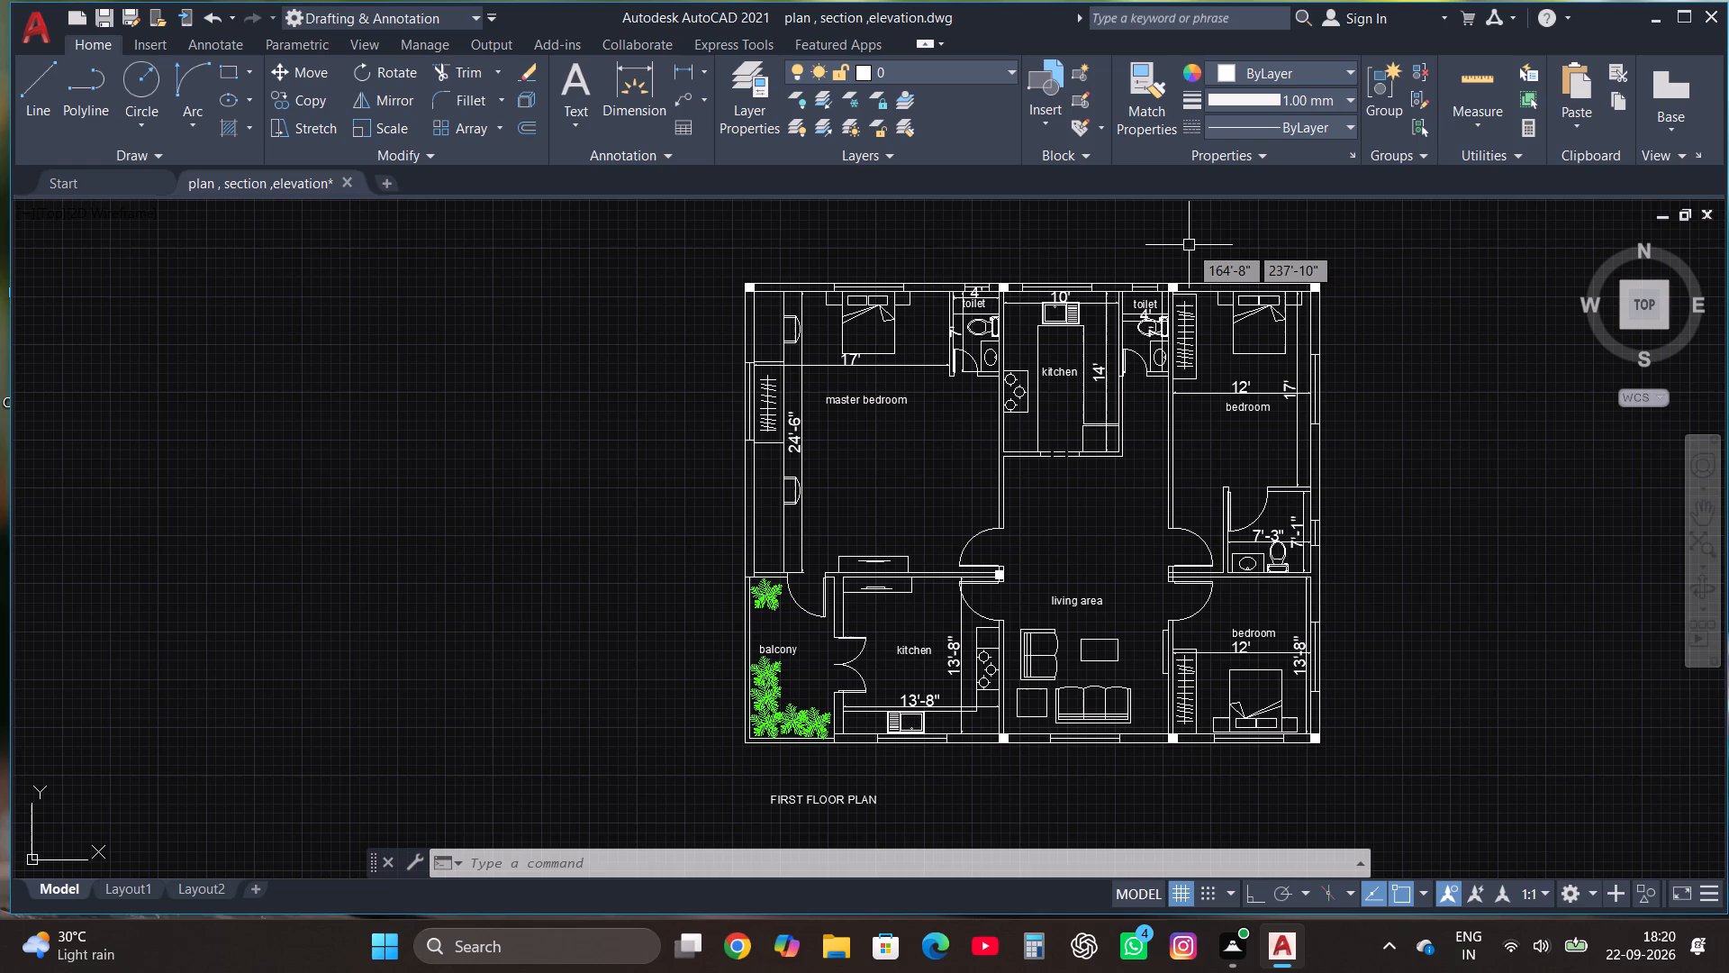
pyautogui.scroll(-3, 1115, 473)
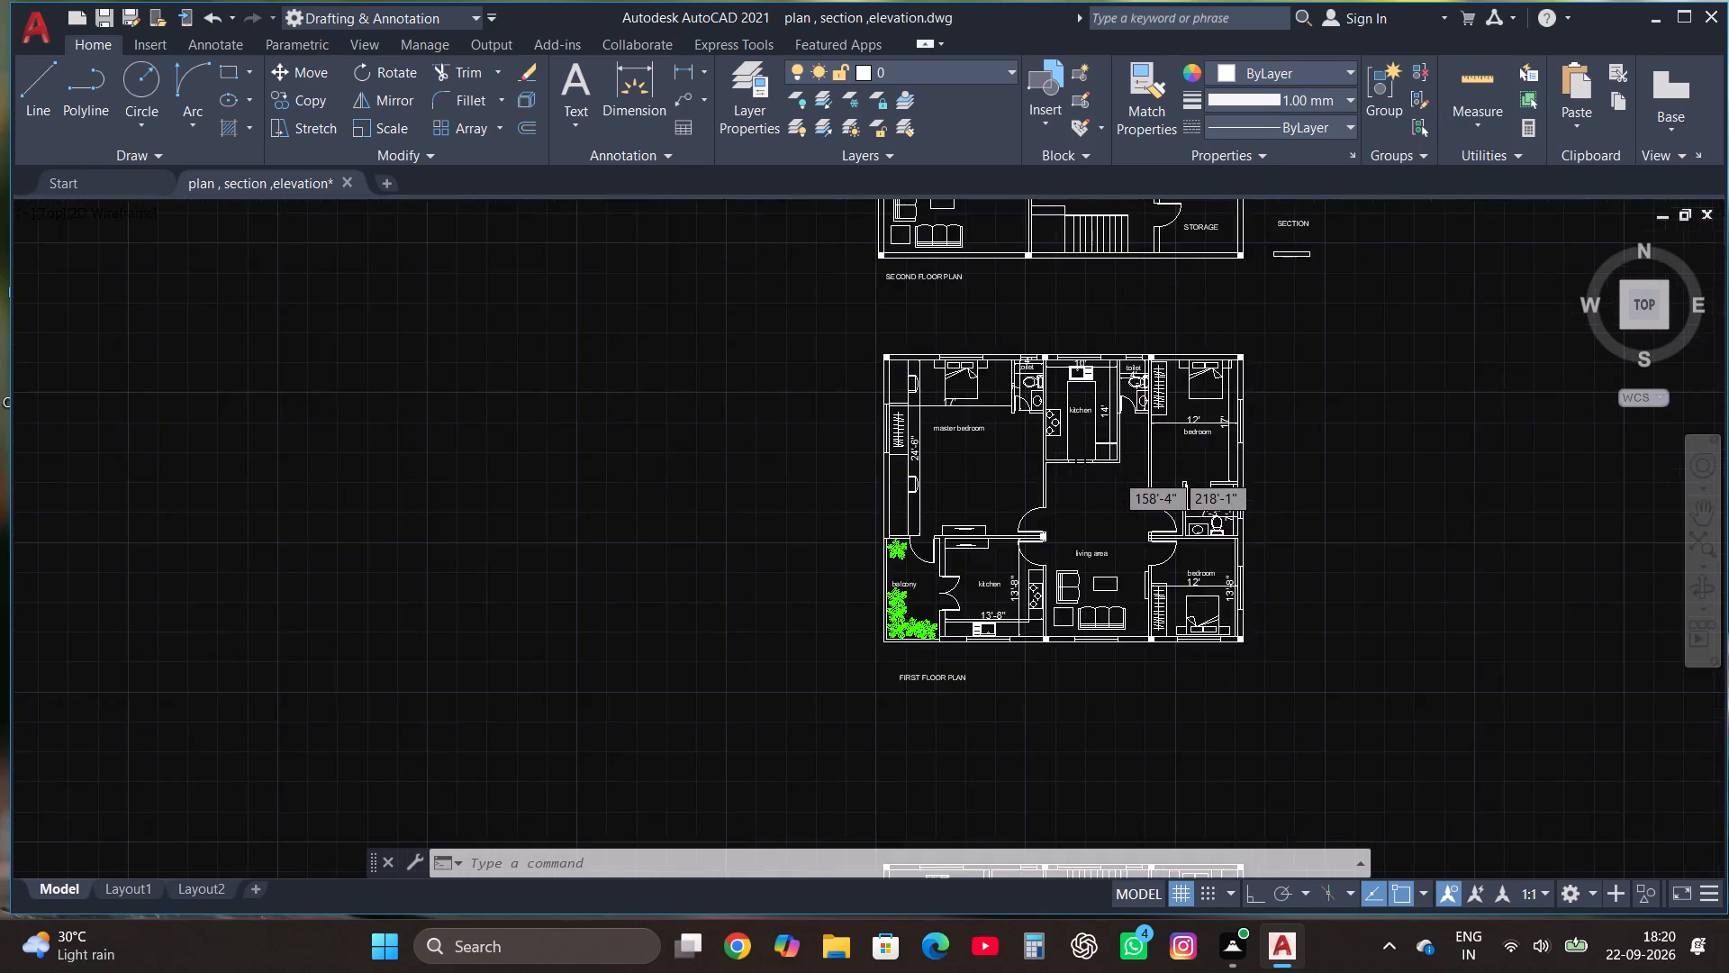
pyautogui.scroll(3, 1100, 710)
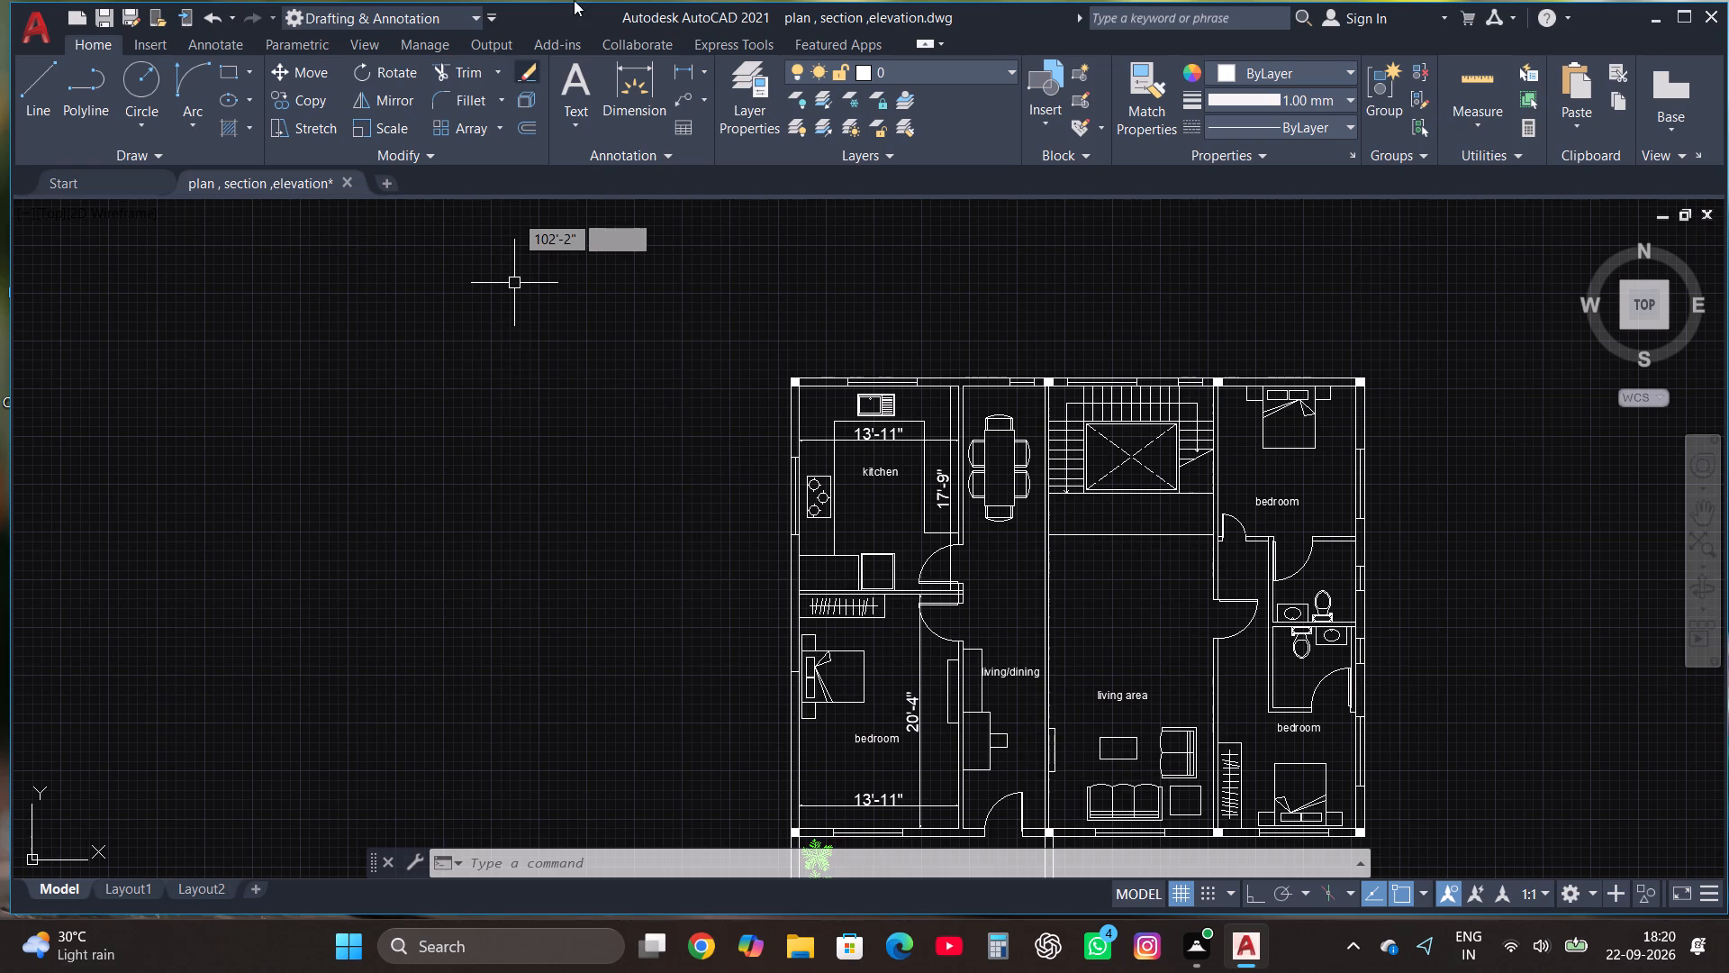
pyautogui.click(627, 91)
pyautogui.scroll(3, 972, 362)
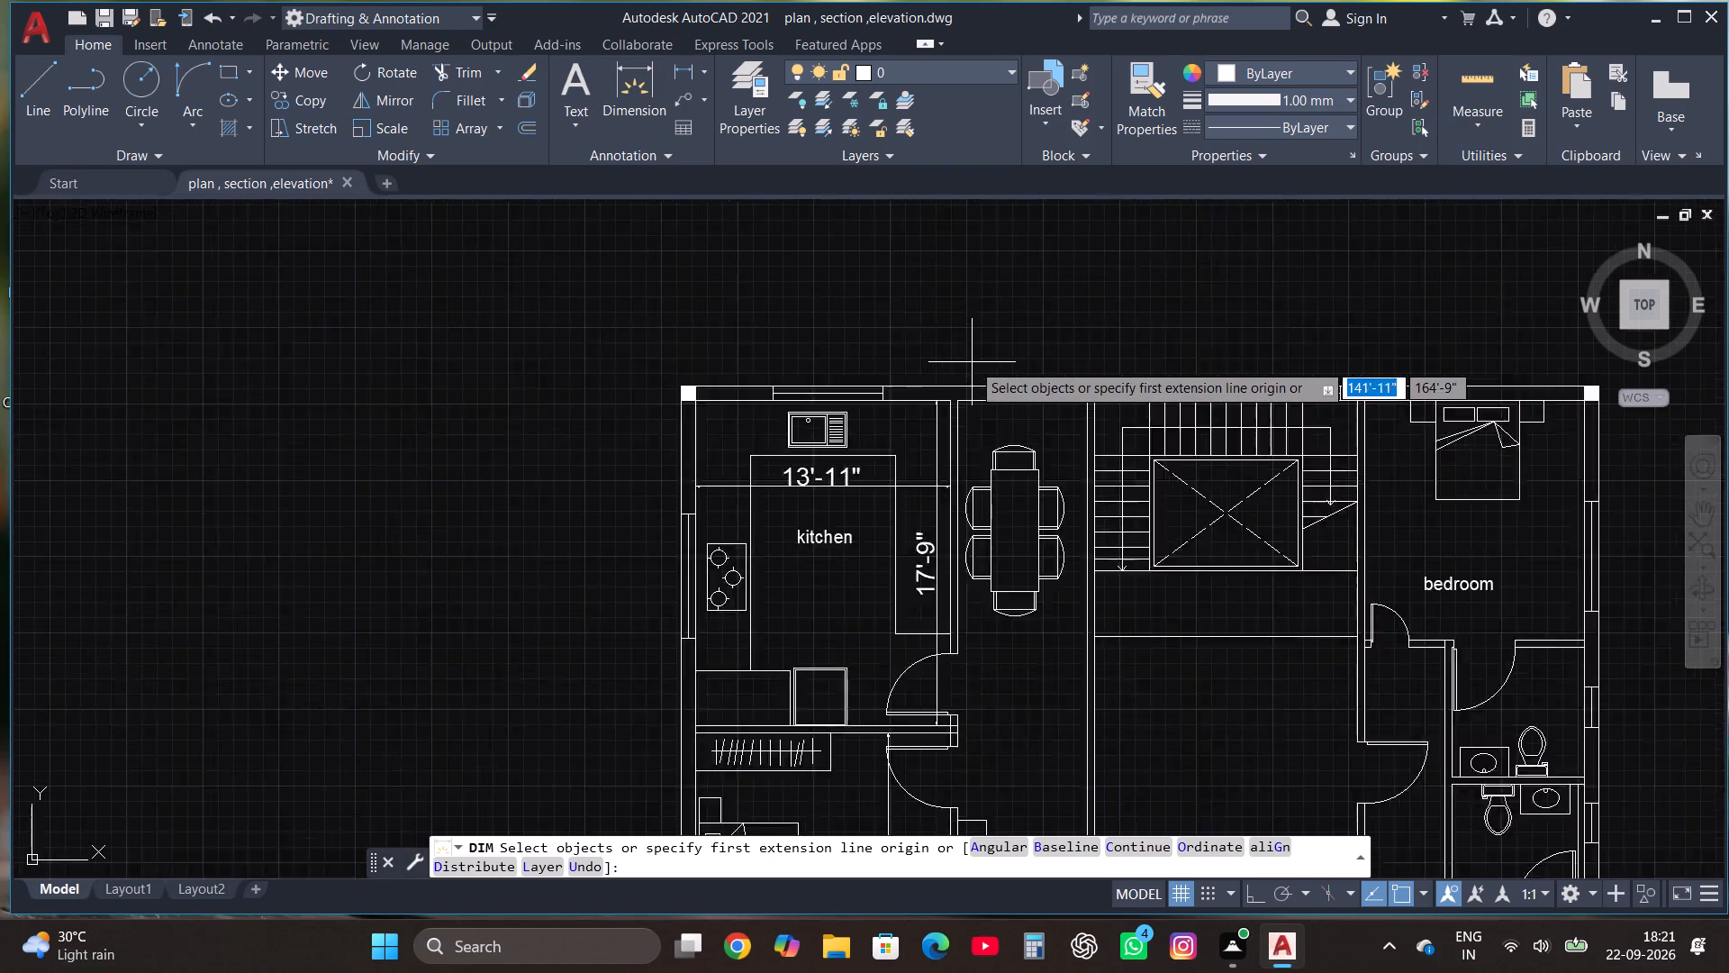
pyautogui.scroll(1, 972, 362)
pyautogui.click(908, 515)
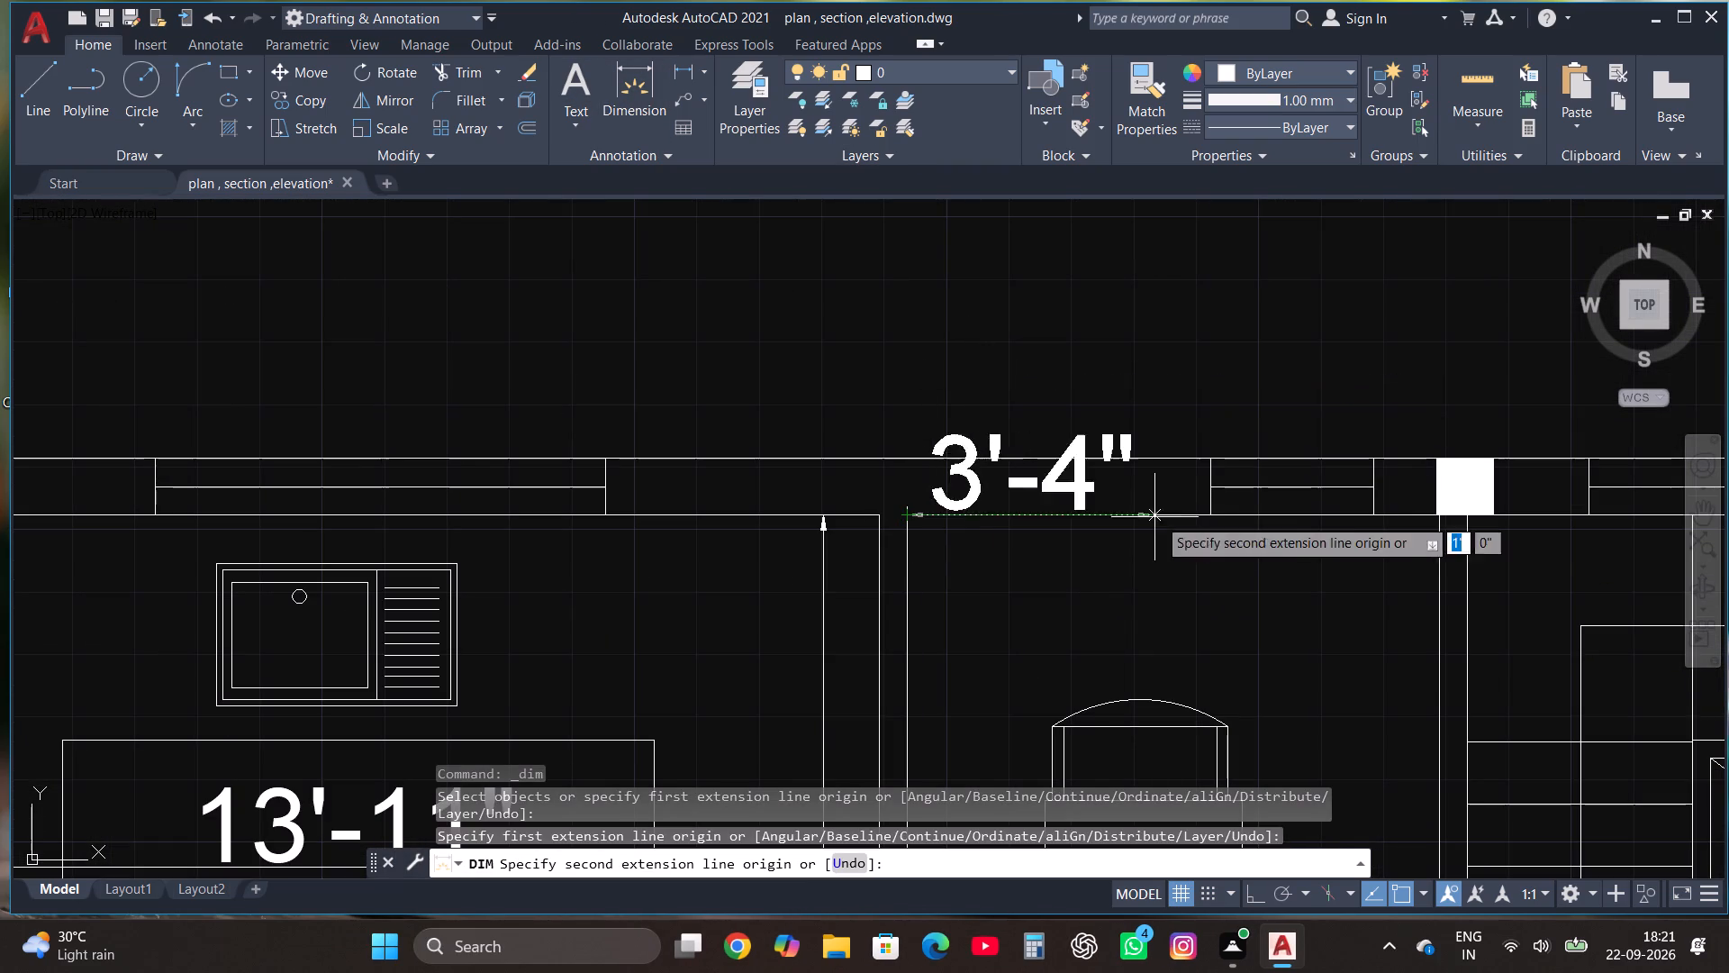
pyautogui.click(1436, 508)
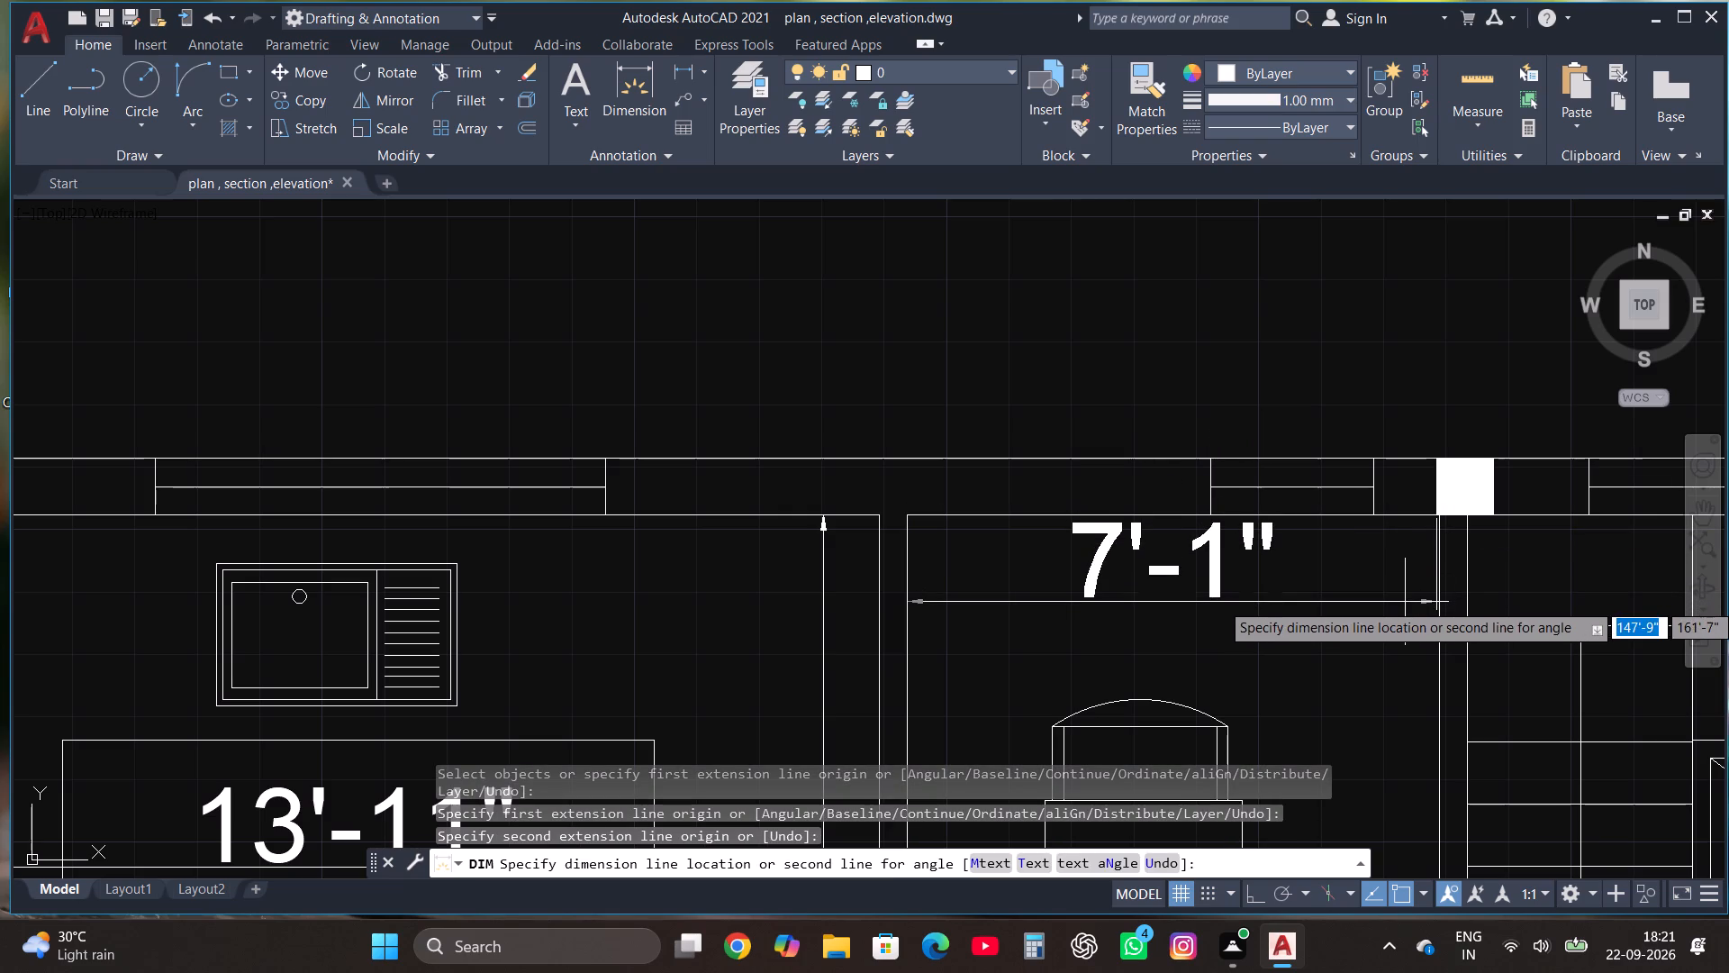
pyautogui.click(1405, 604)
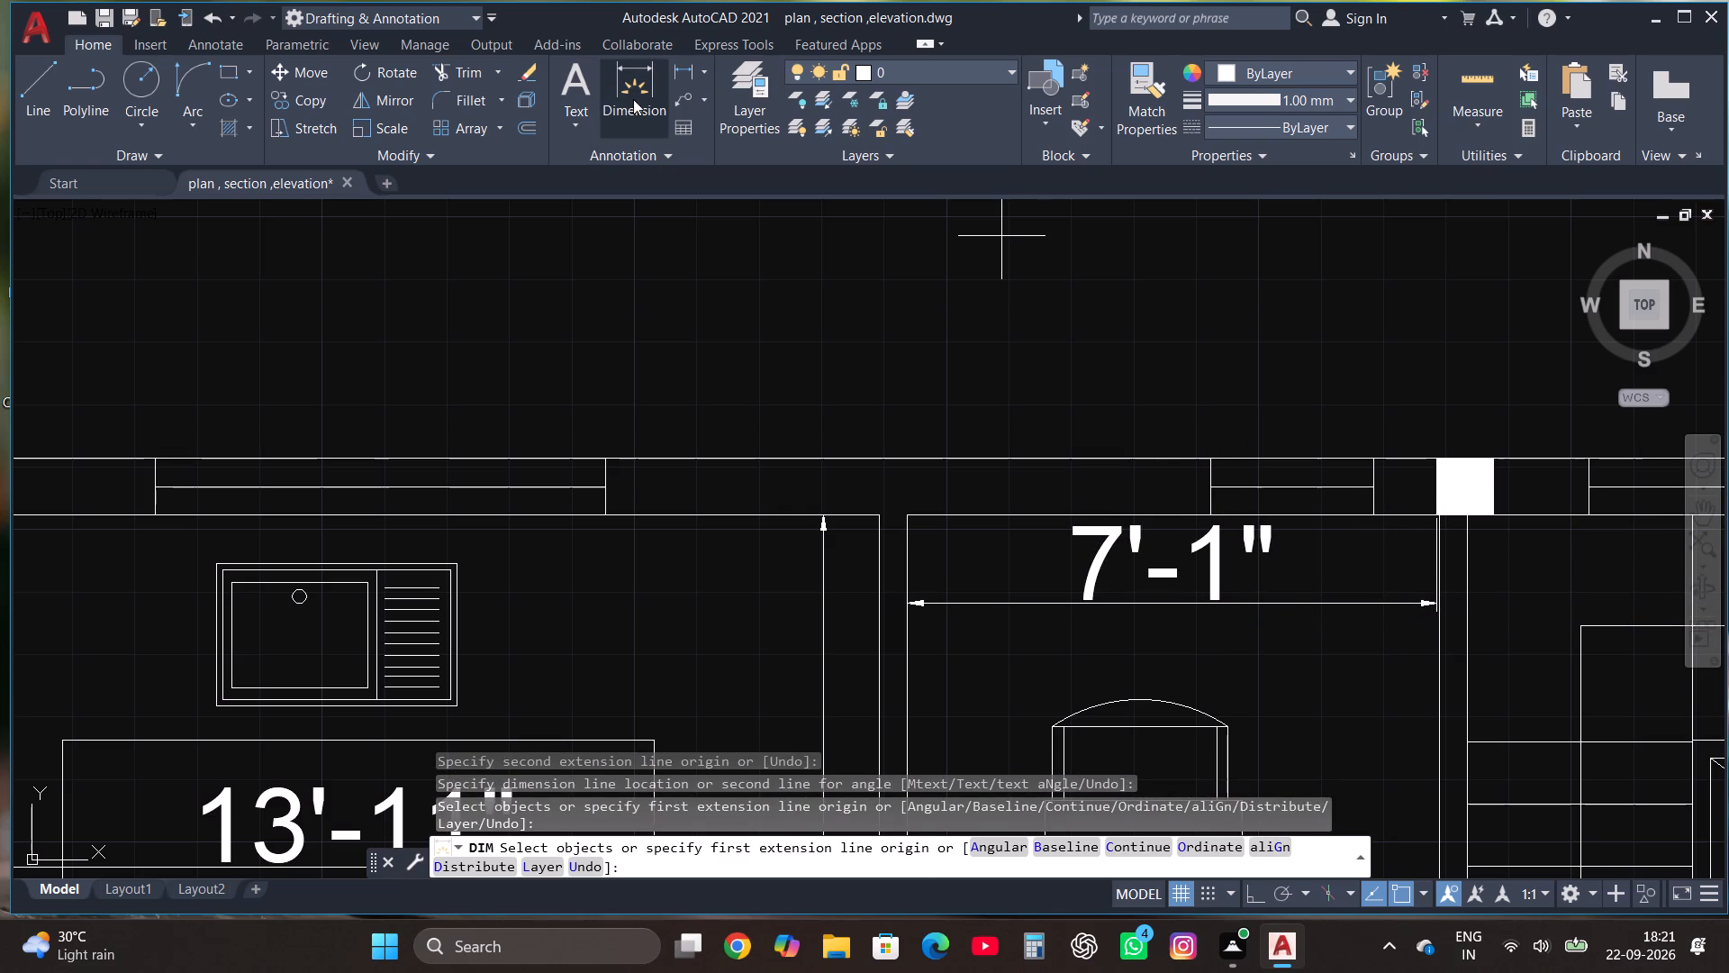
# Dimension the ground floor north-east bedroom's inner width along its north wall, placing the dimension line between the bed and the room label.
pyautogui.click(633, 99)
pyautogui.scroll(-3, 584, 271)
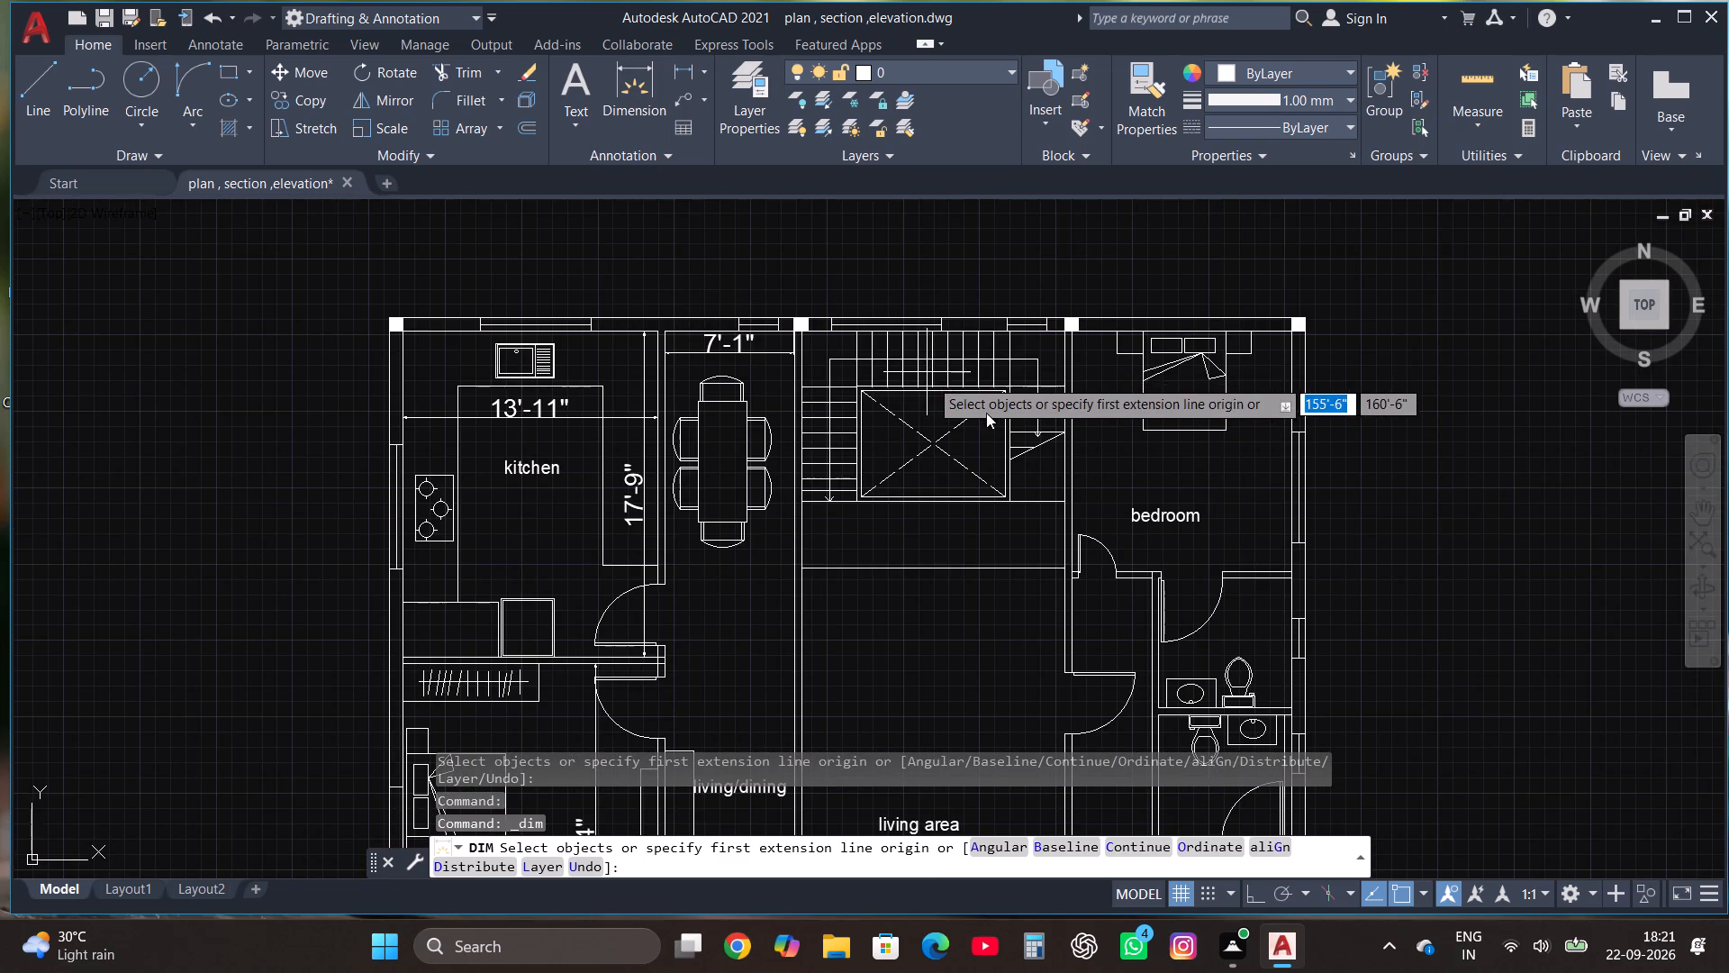
pyautogui.scroll(3, 1123, 323)
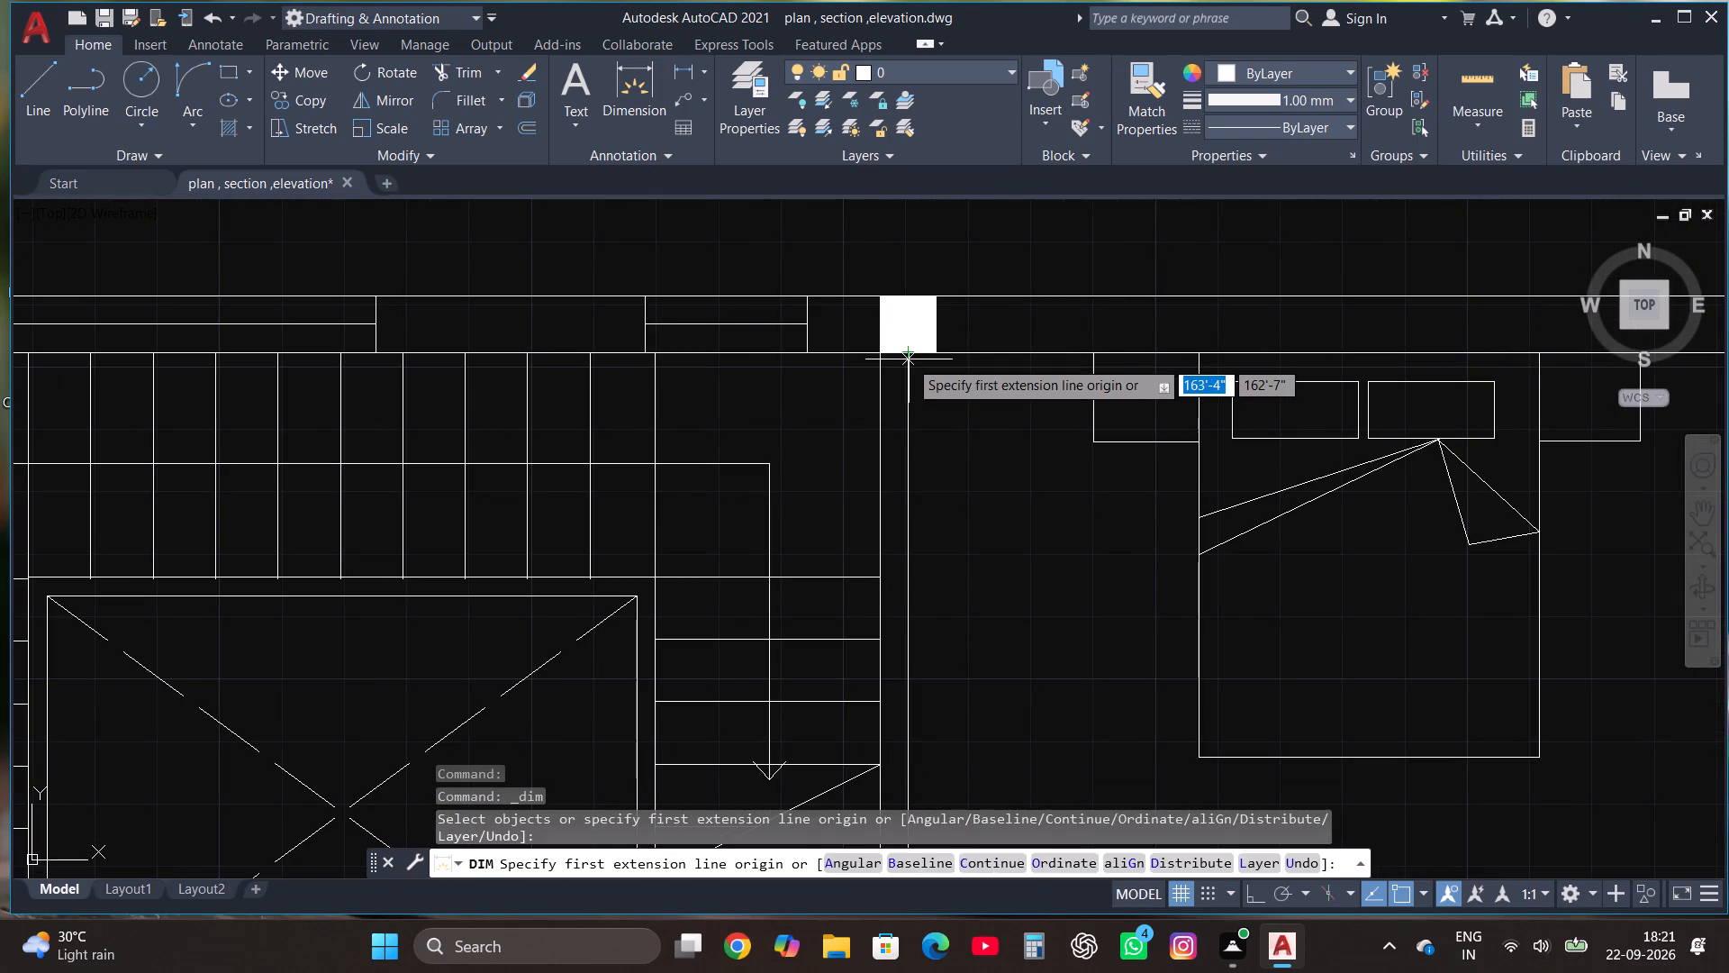
pyautogui.click(909, 359)
pyautogui.scroll(-2, 942, 362)
pyautogui.scroll(2, 1290, 370)
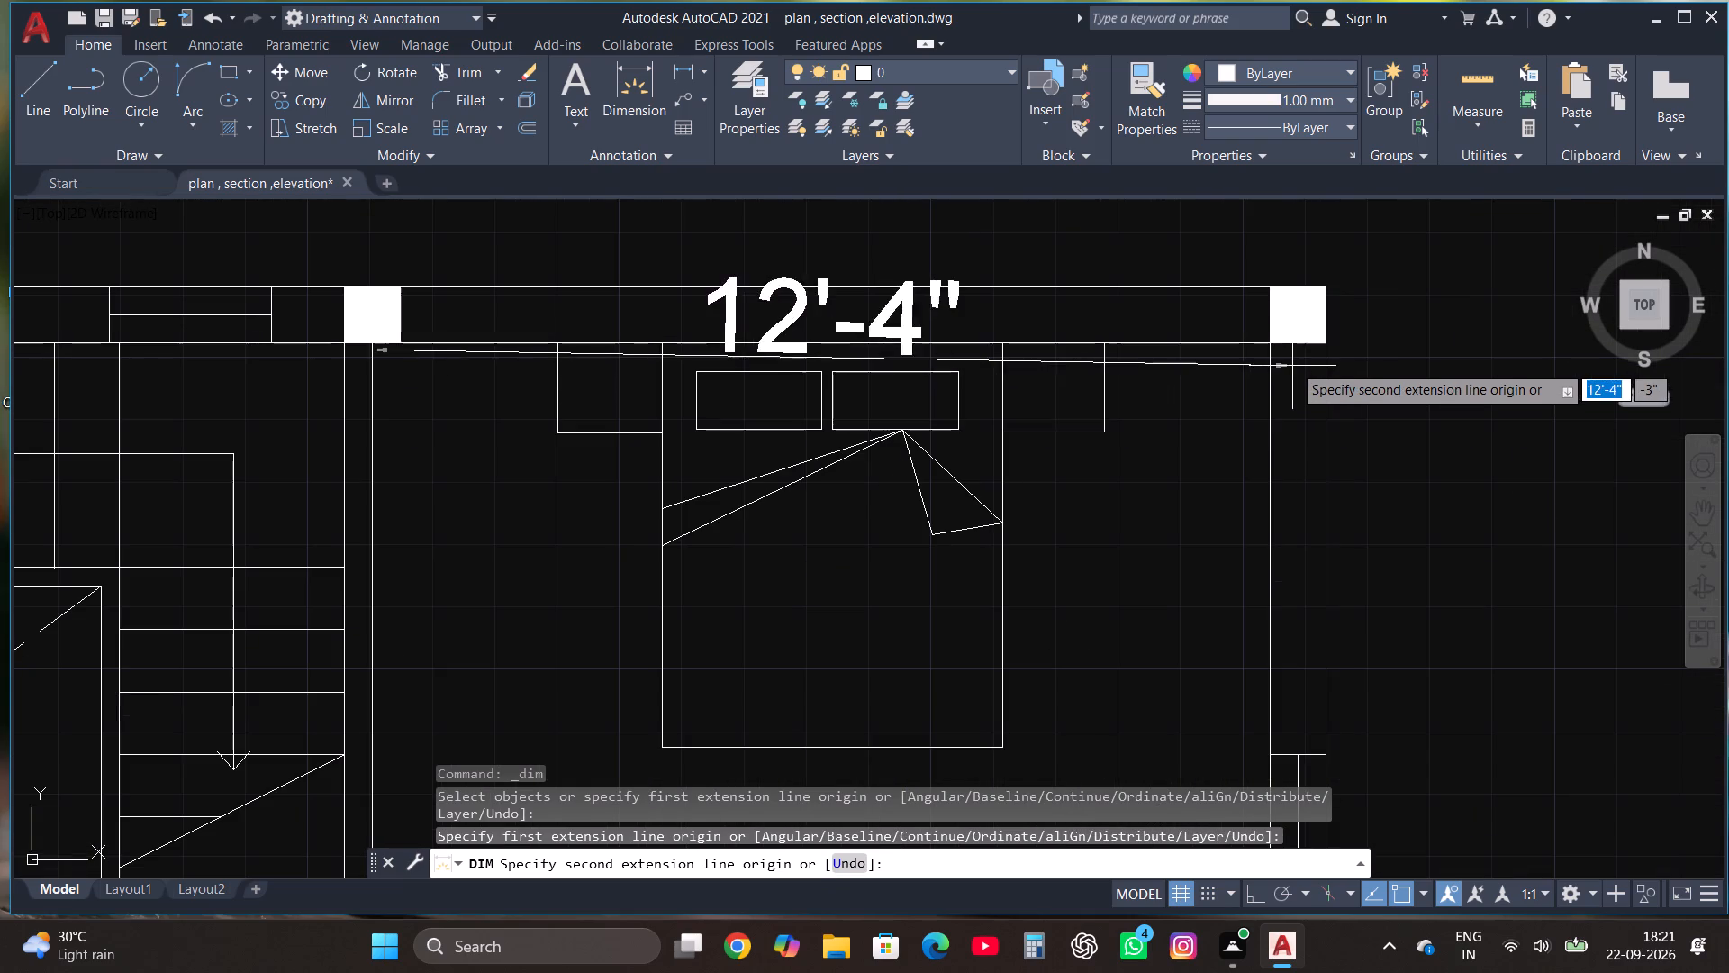
pyautogui.click(1269, 352)
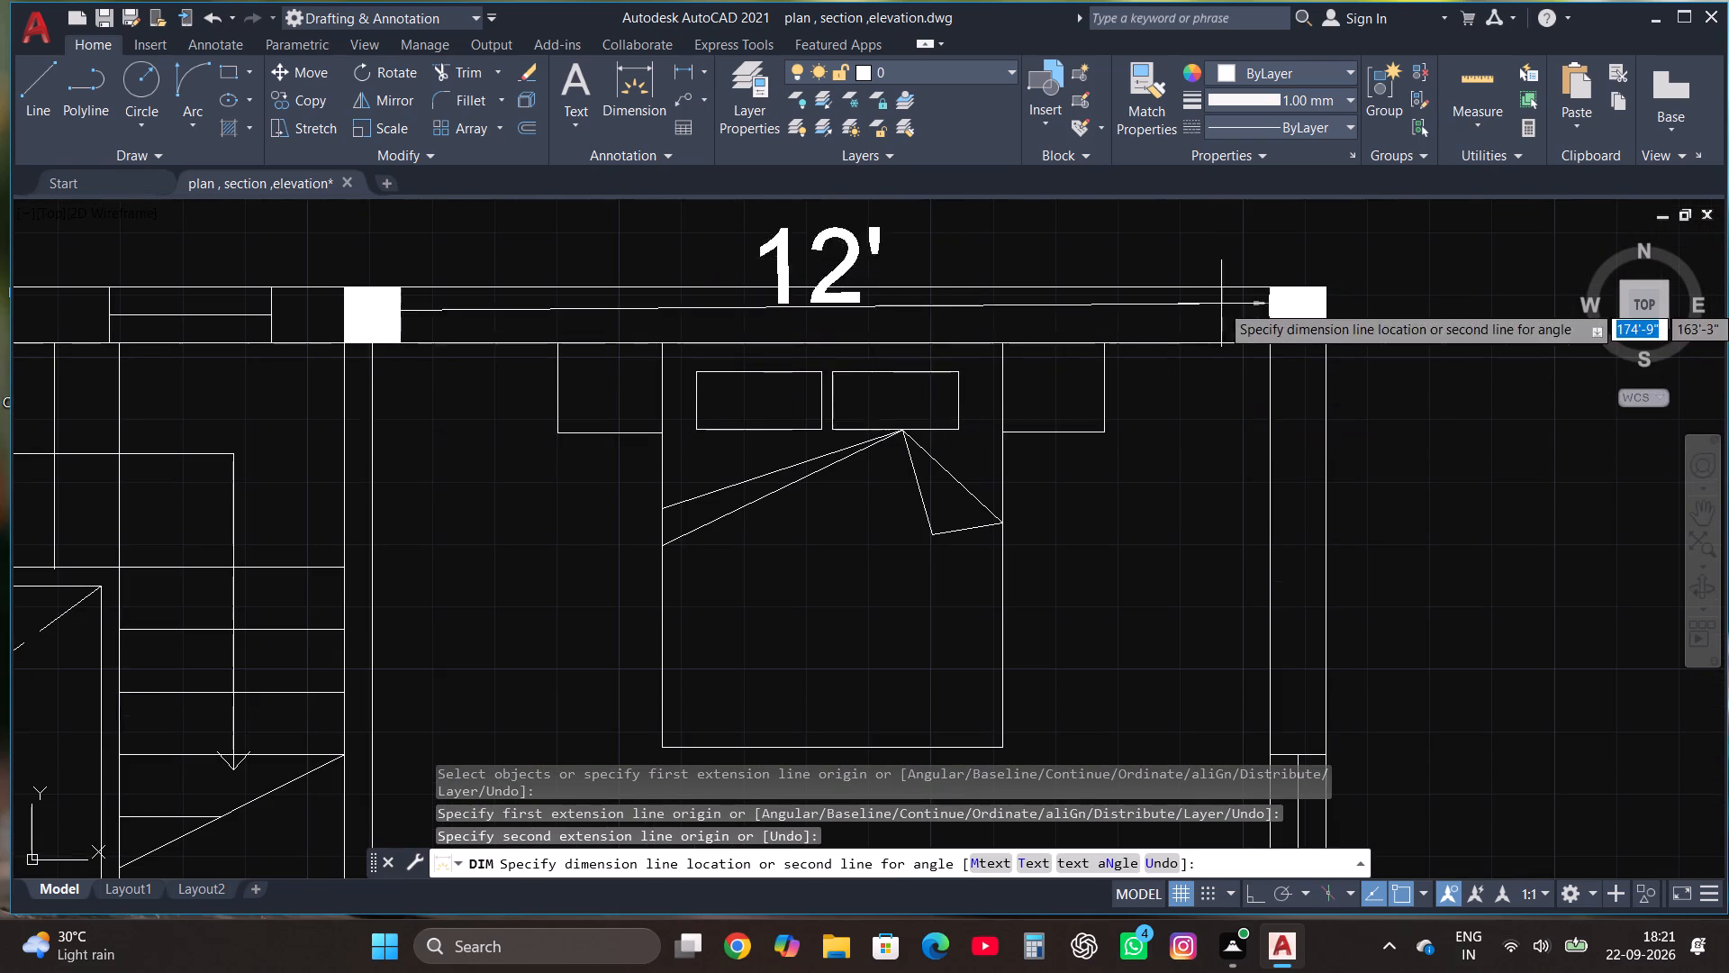
pyautogui.scroll(-2, 1221, 304)
pyautogui.click(1208, 535)
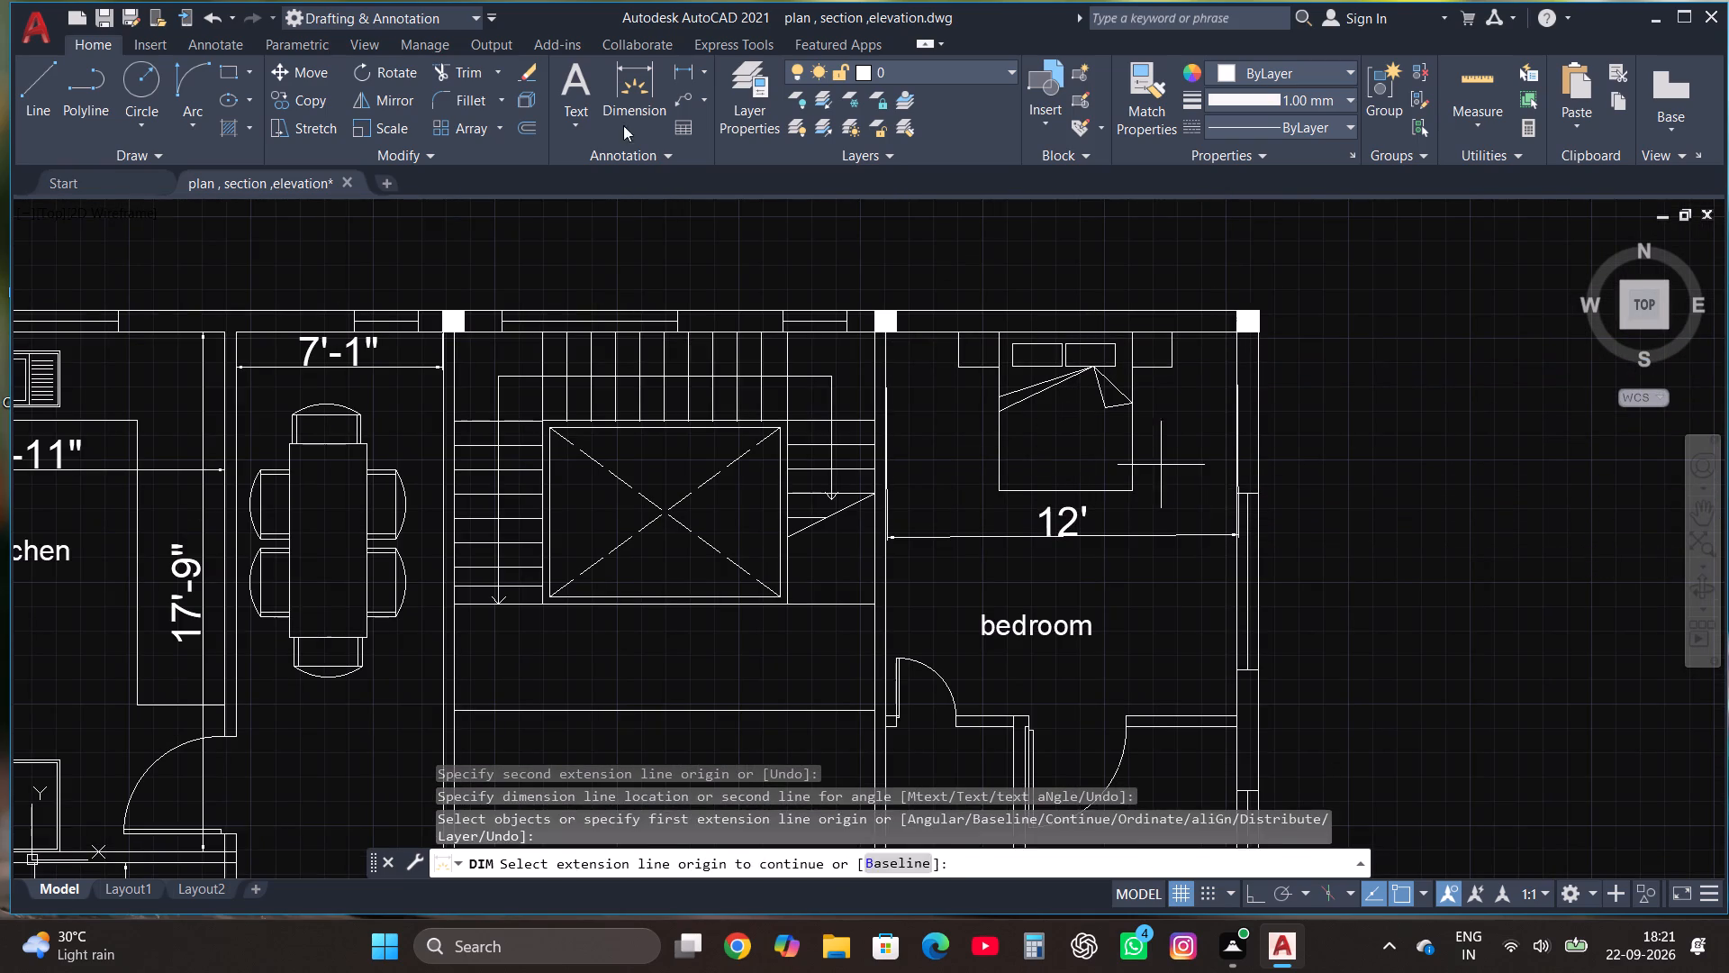
# Dimension the north-east bedroom's inner length from its south wall to the north wall, placing the dimension line just inside the east wall.
pyautogui.click(609, 89)
pyautogui.scroll(2, 1203, 723)
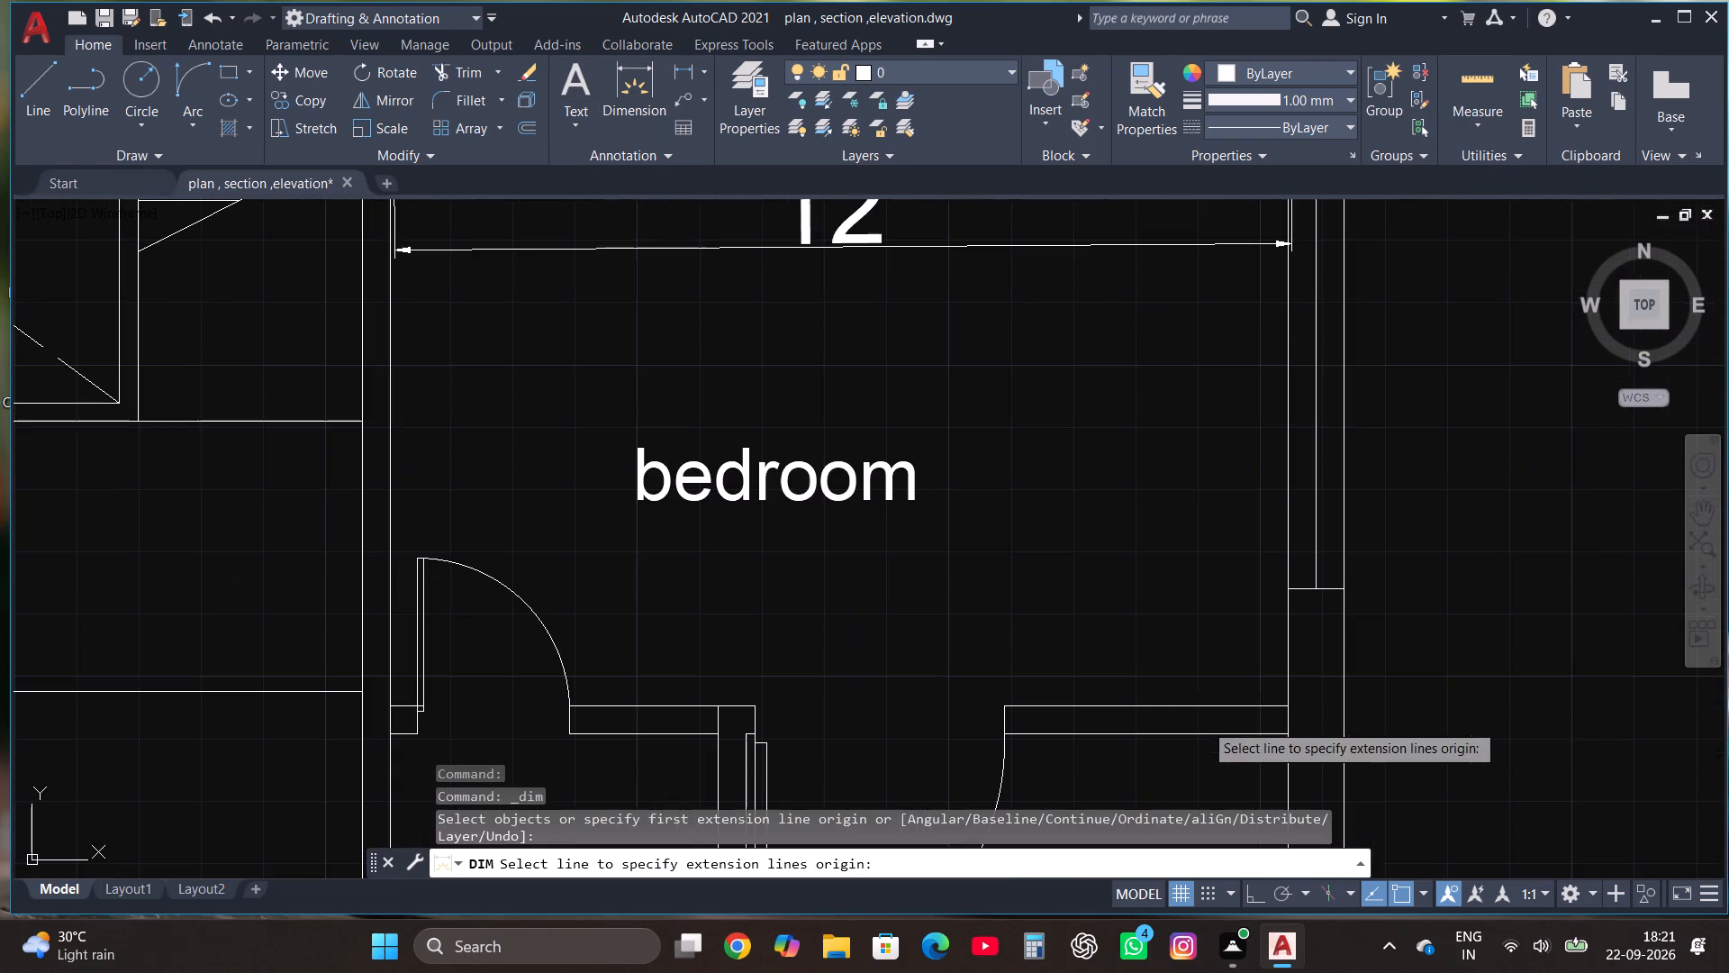
pyautogui.click(1286, 705)
pyautogui.scroll(-2, 1289, 705)
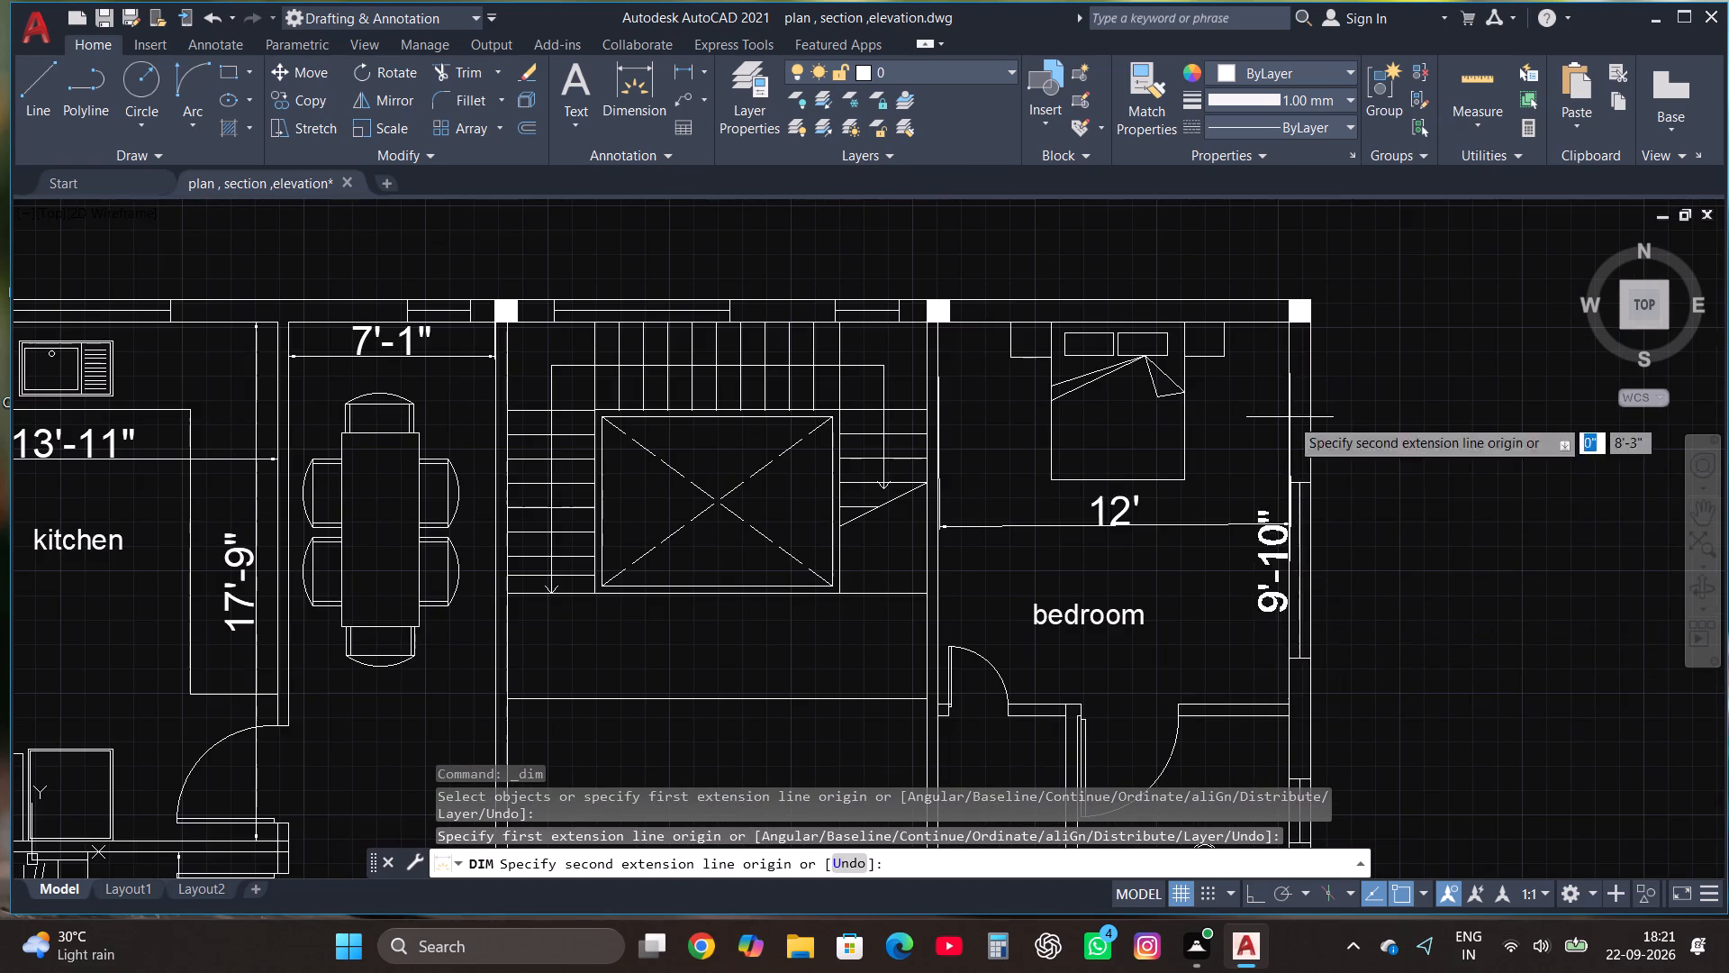
pyautogui.scroll(1, 1301, 332)
pyautogui.click(1282, 314)
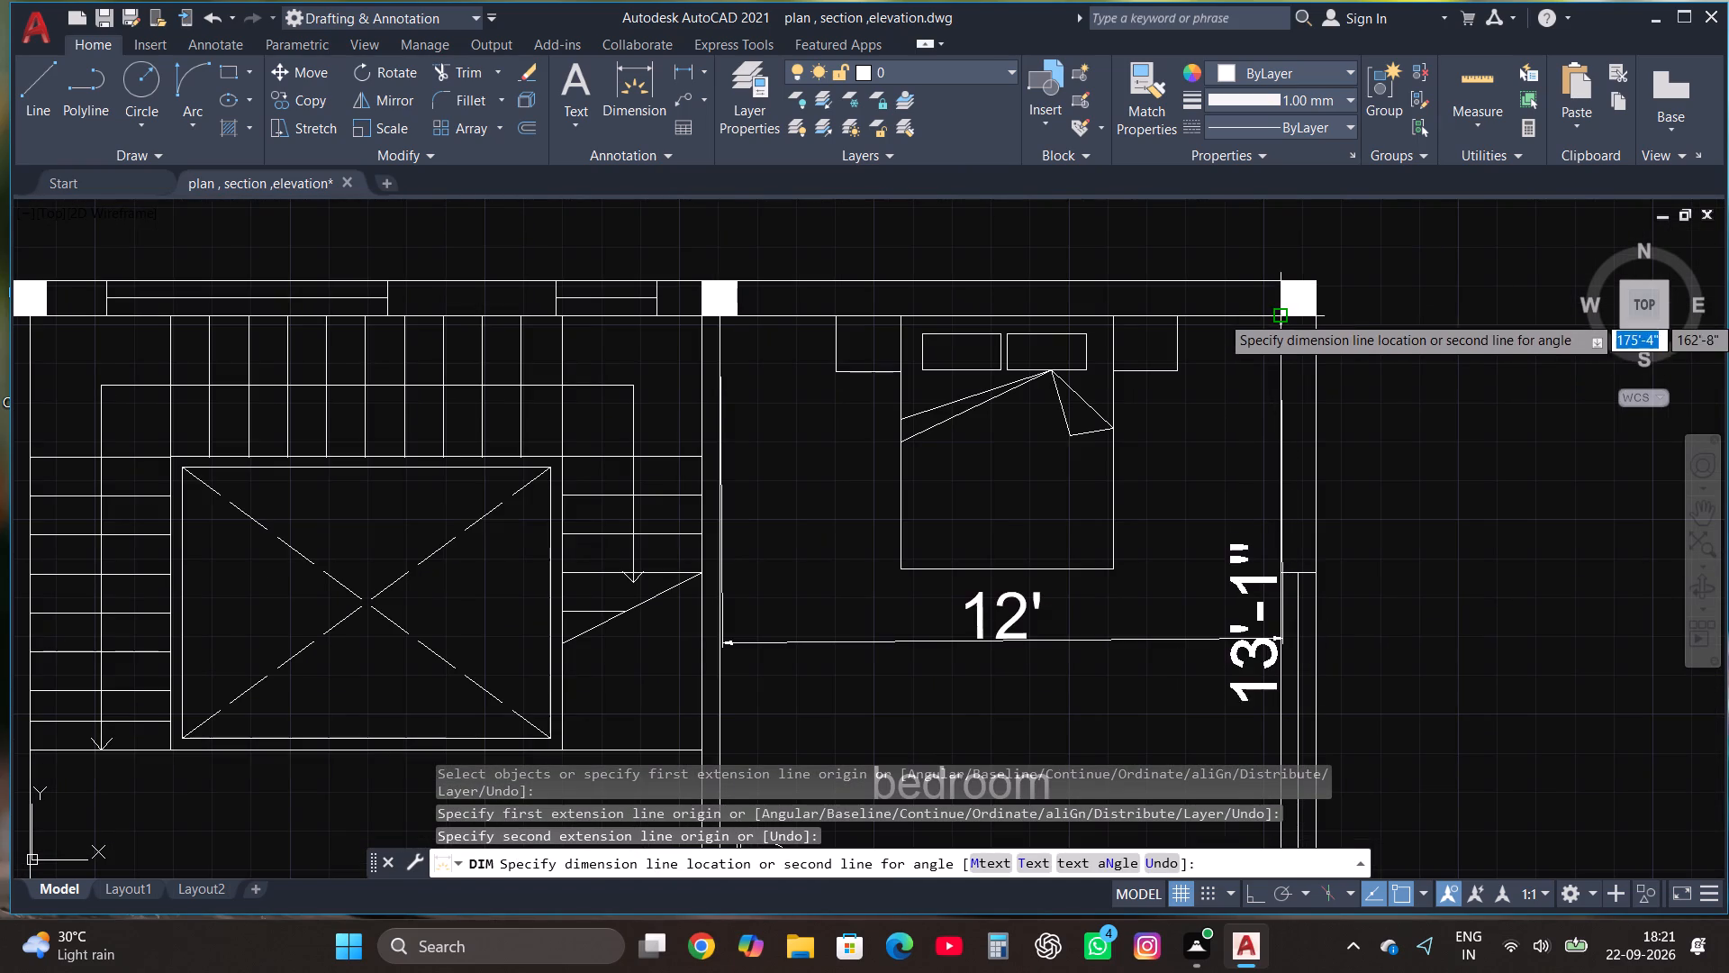
pyautogui.click(1214, 321)
# Dimension the northern bathroom's inner length between its south and north walls, placing the dimension line just inside the east wall.
pyautogui.scroll(-2, 1218, 243)
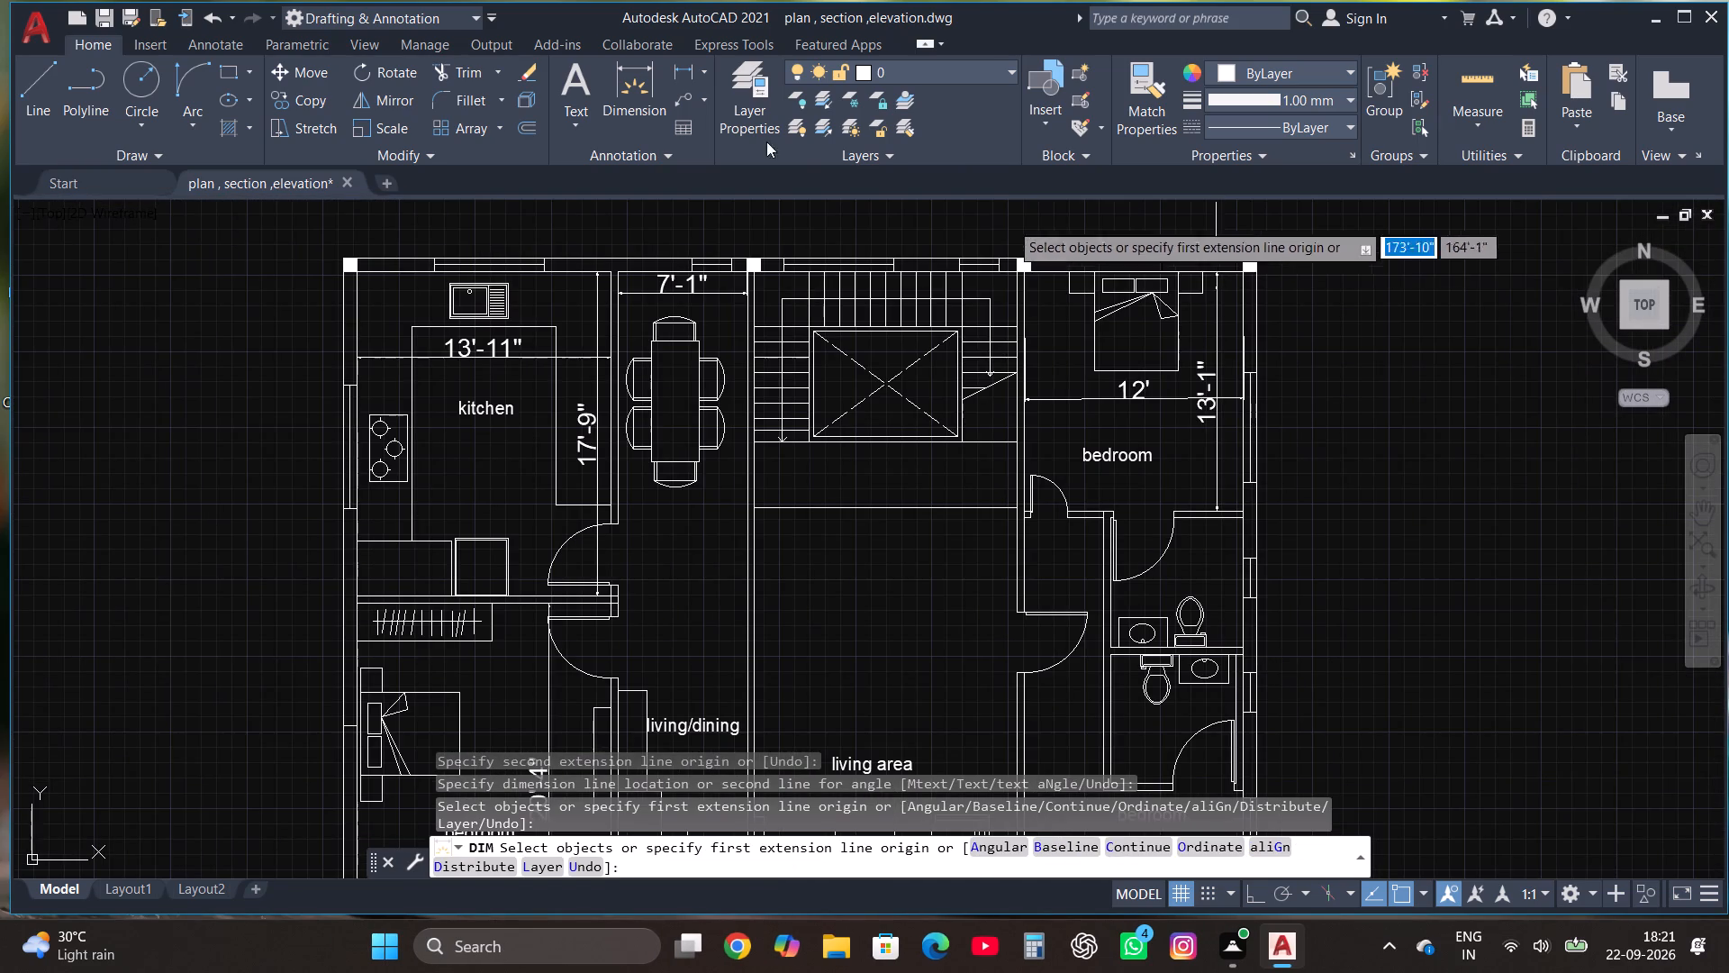
pyautogui.click(635, 86)
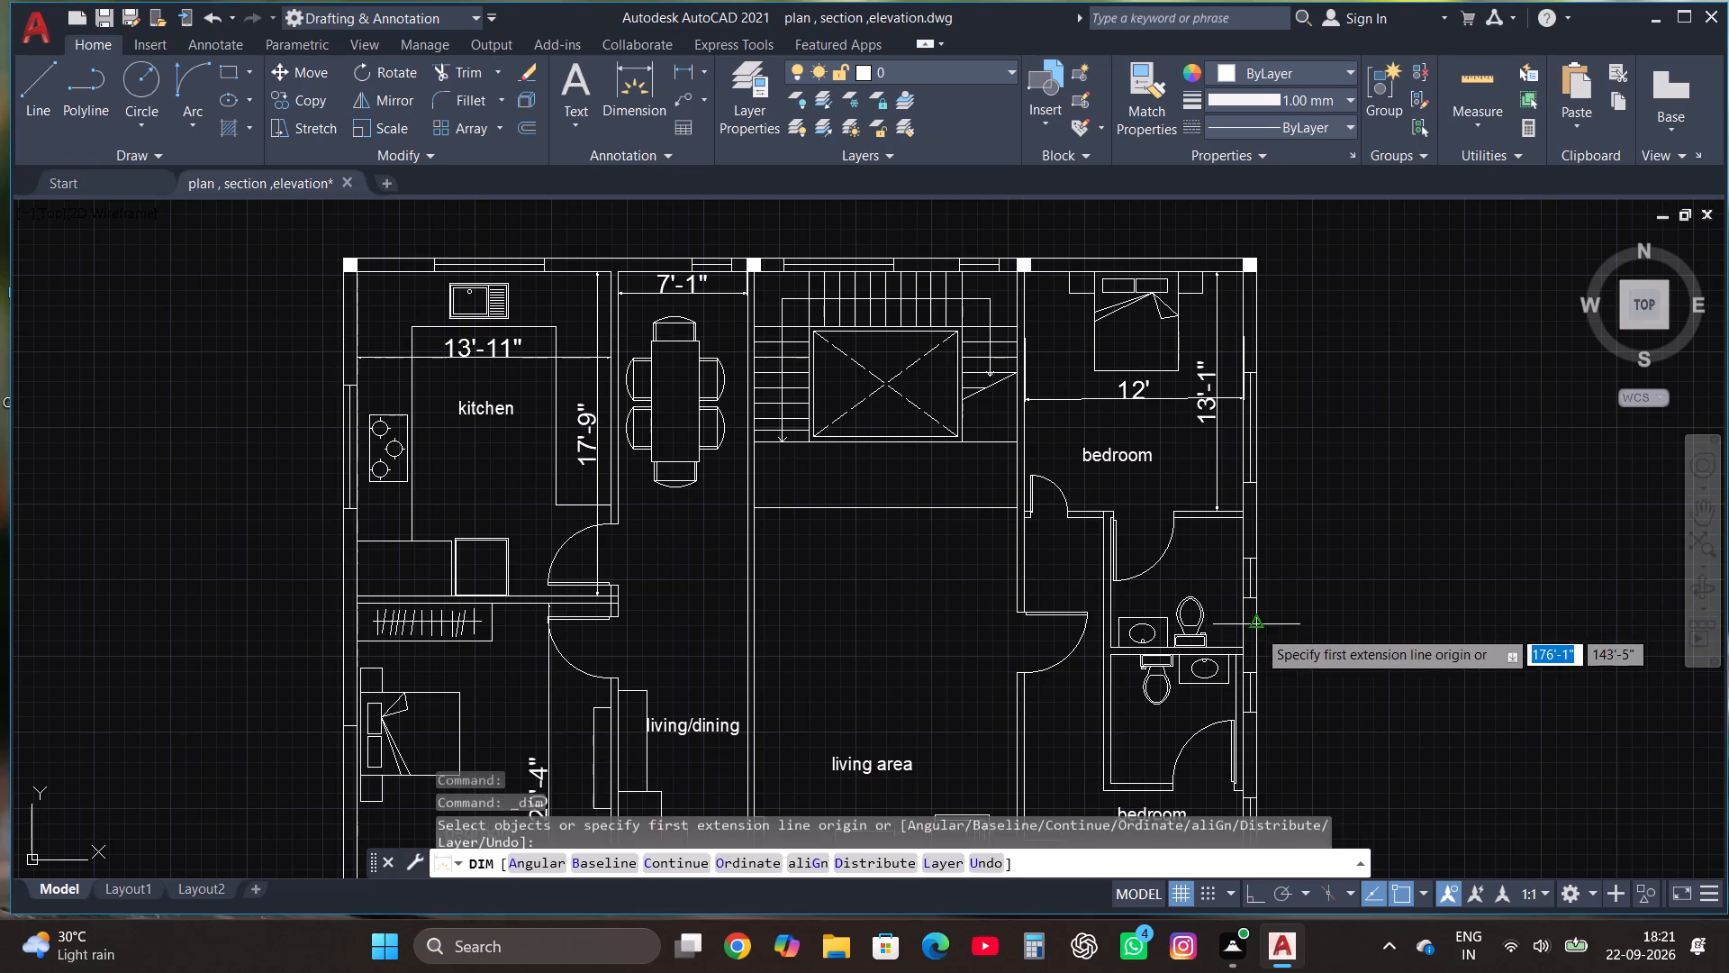
pyautogui.scroll(1, 1257, 629)
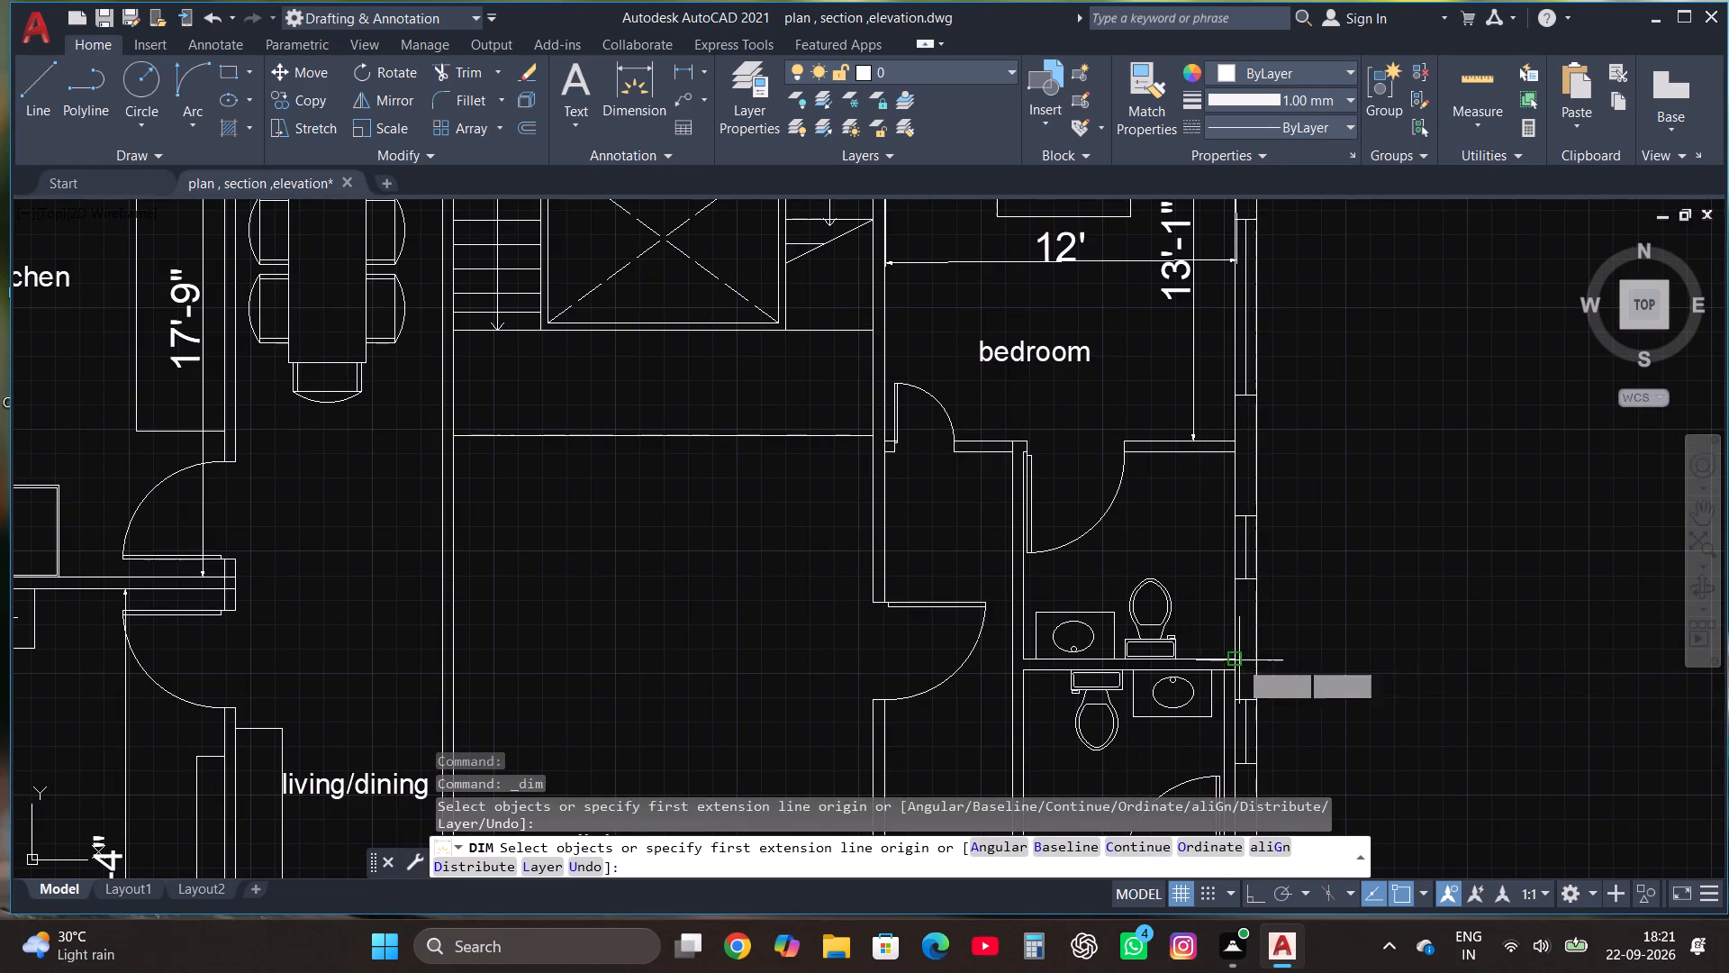
pyautogui.click(1236, 660)
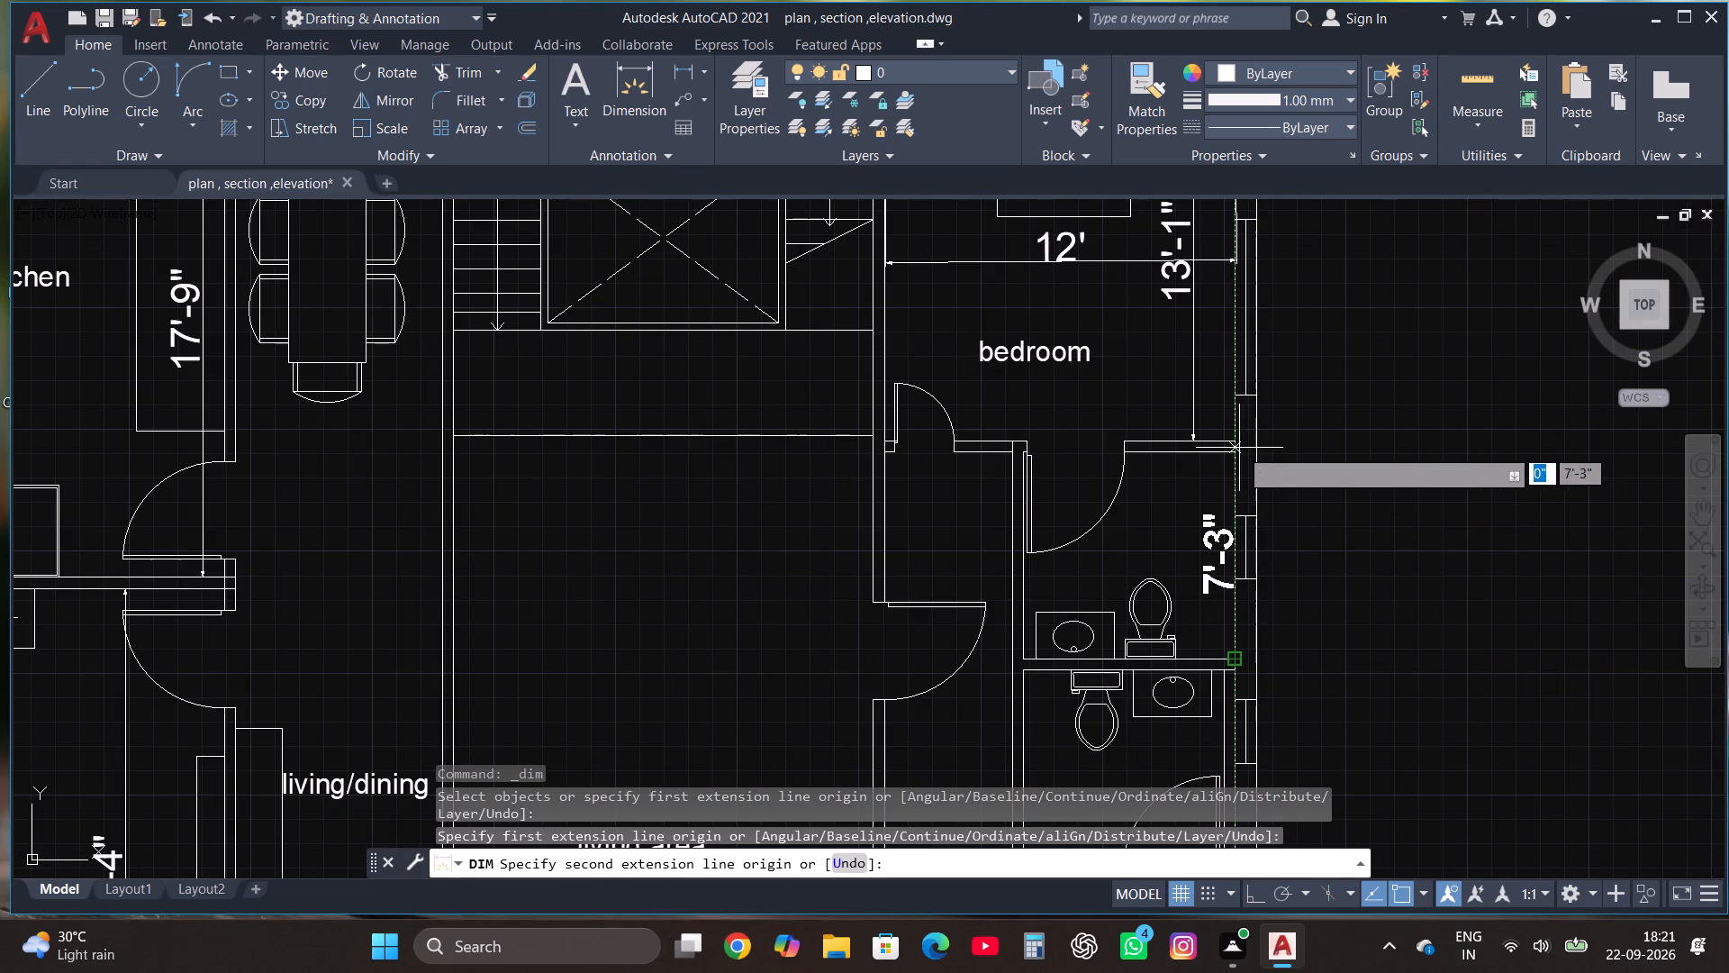
pyautogui.click(1228, 456)
pyautogui.click(1218, 455)
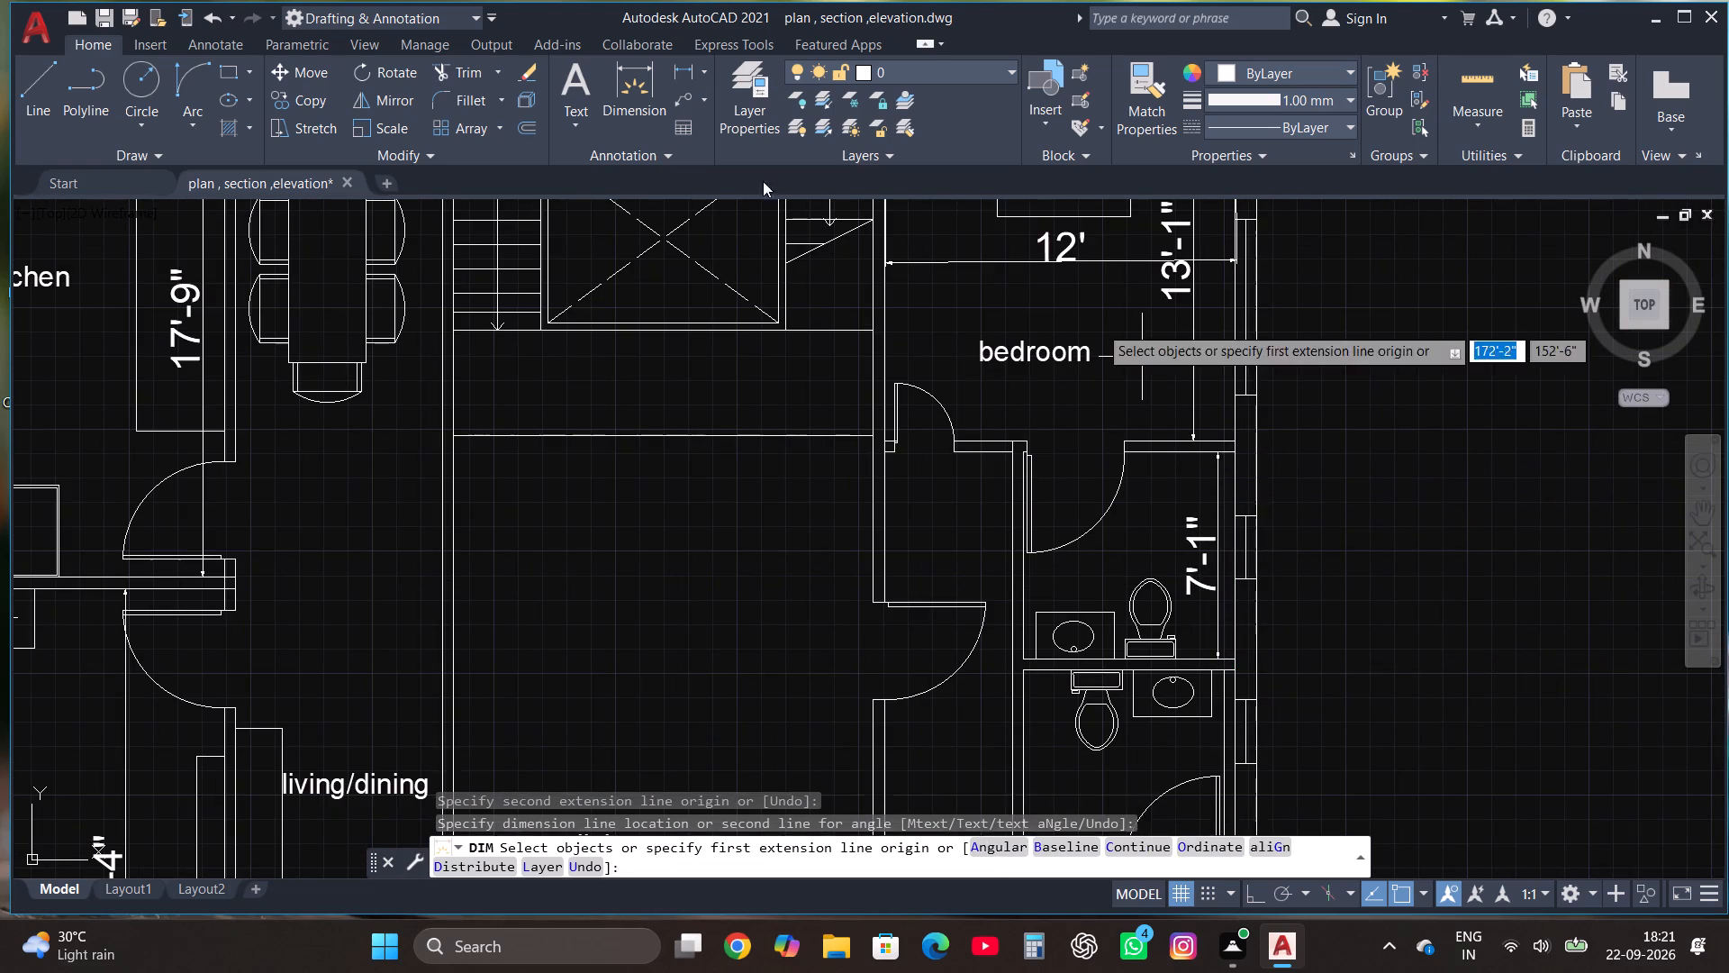
# Dimension the northern bathroom's inner width along its south wall, placing the dimension line just north of the washbasin.
pyautogui.click(639, 95)
pyautogui.scroll(1, 1050, 660)
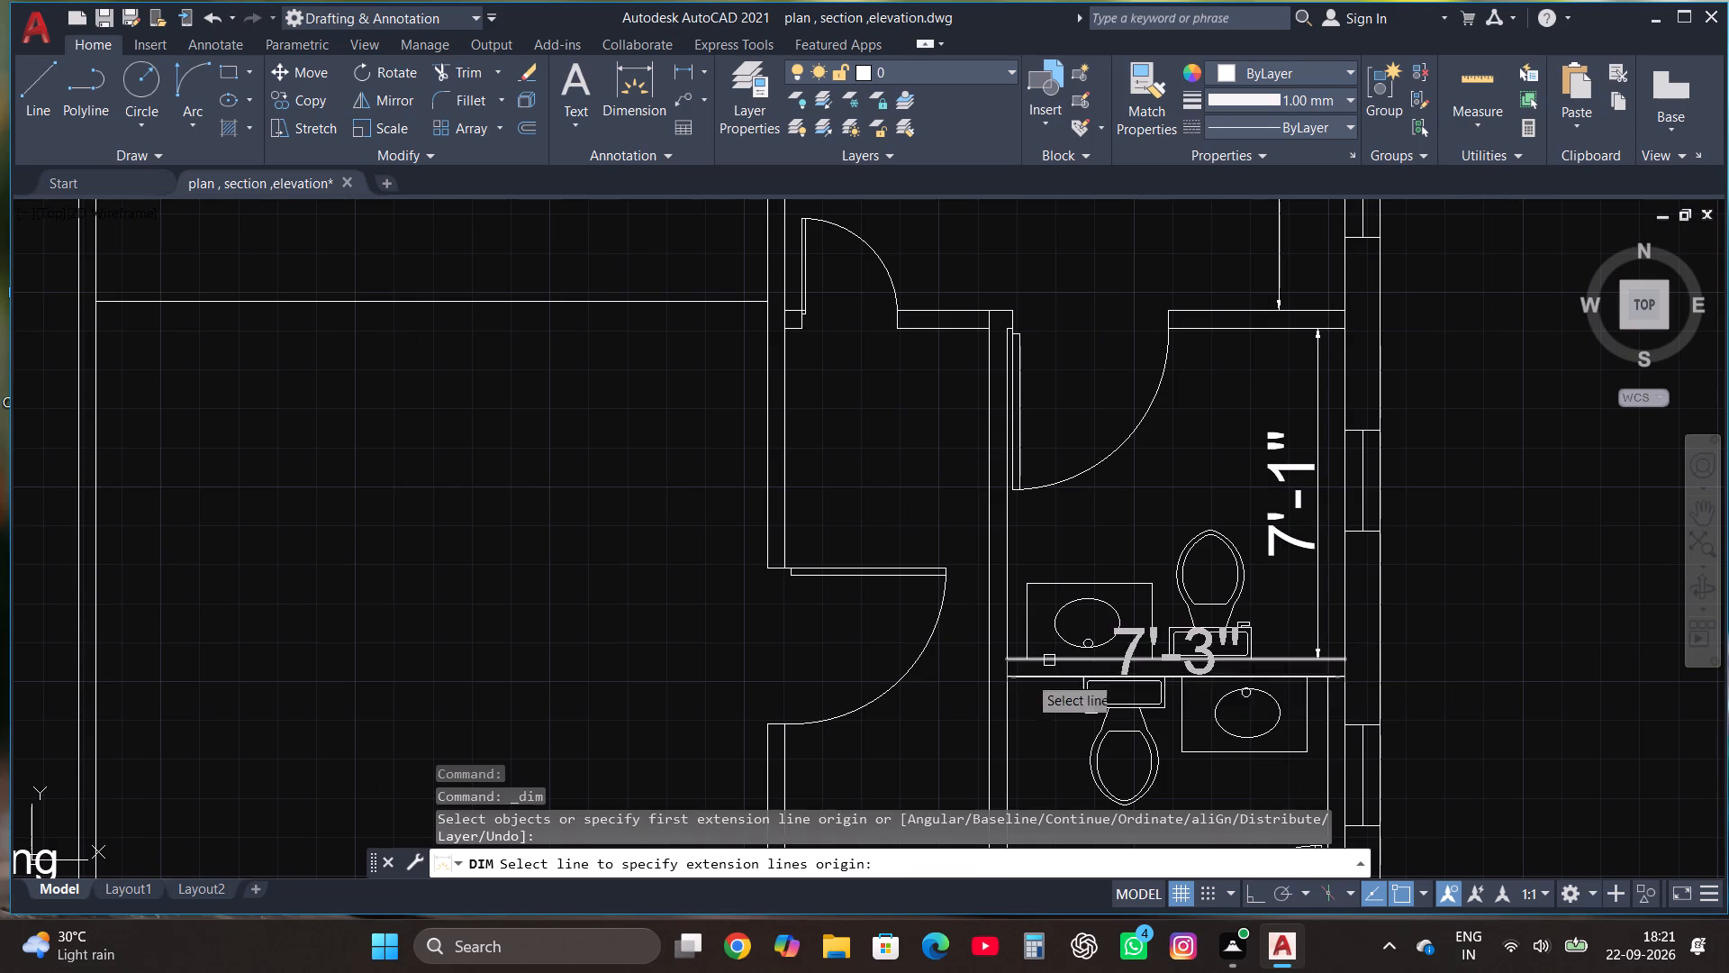
pyautogui.click(1010, 657)
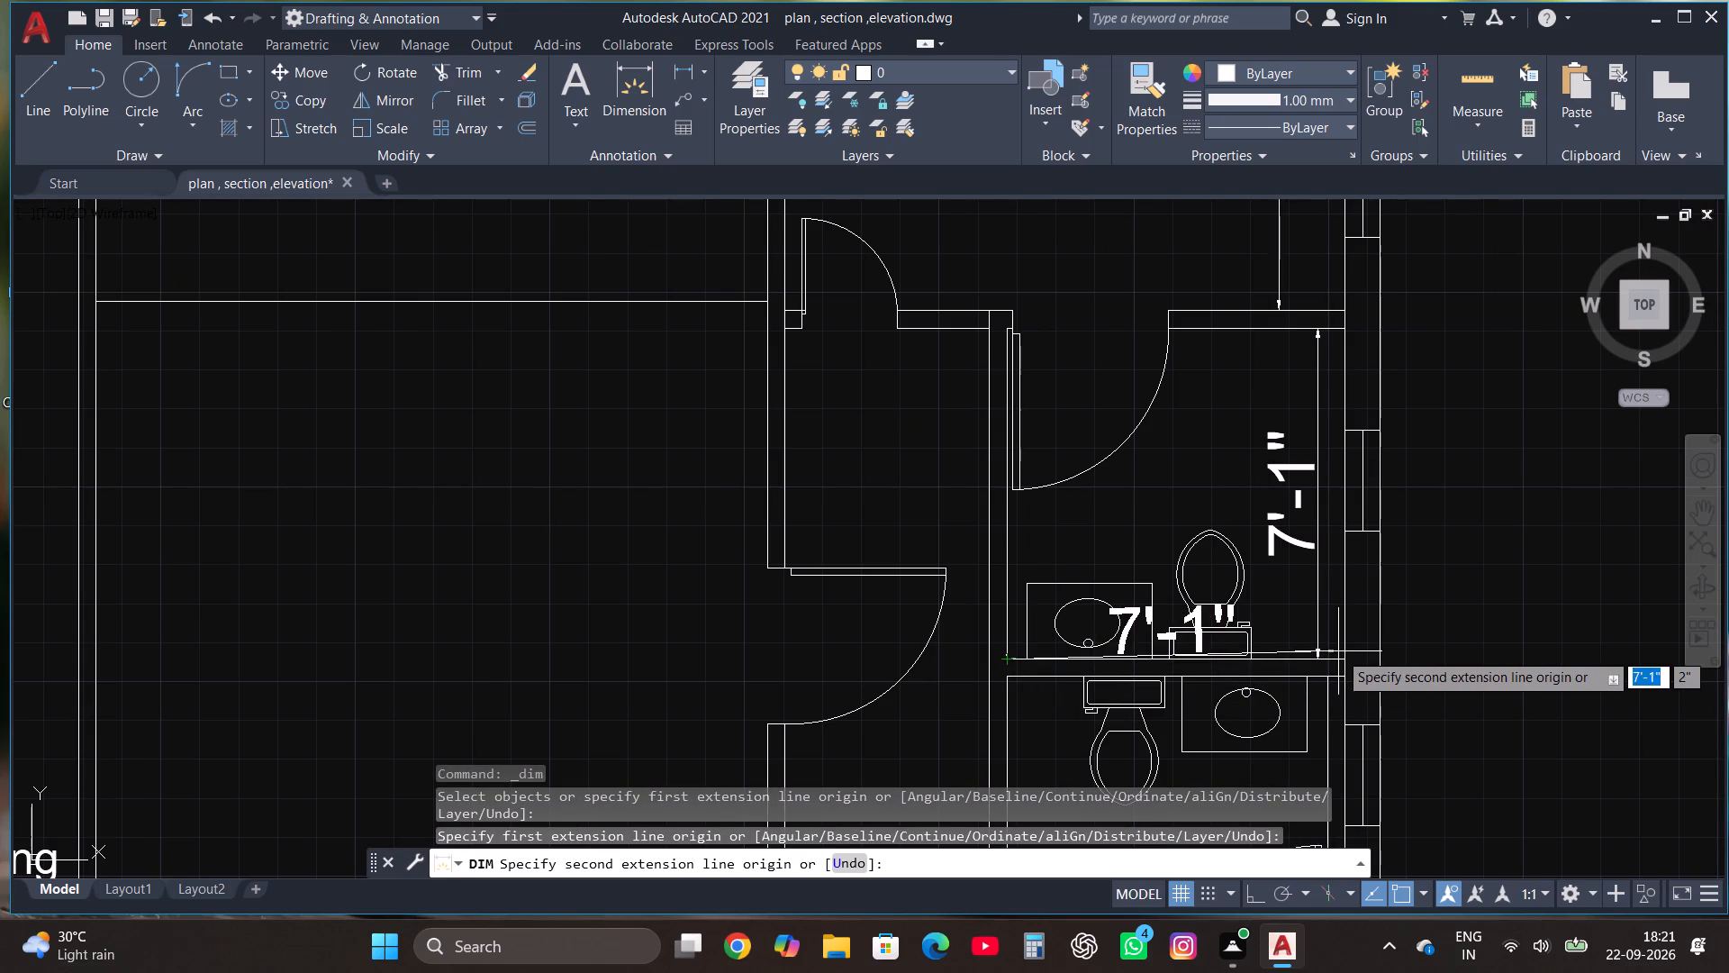
pyautogui.click(1348, 659)
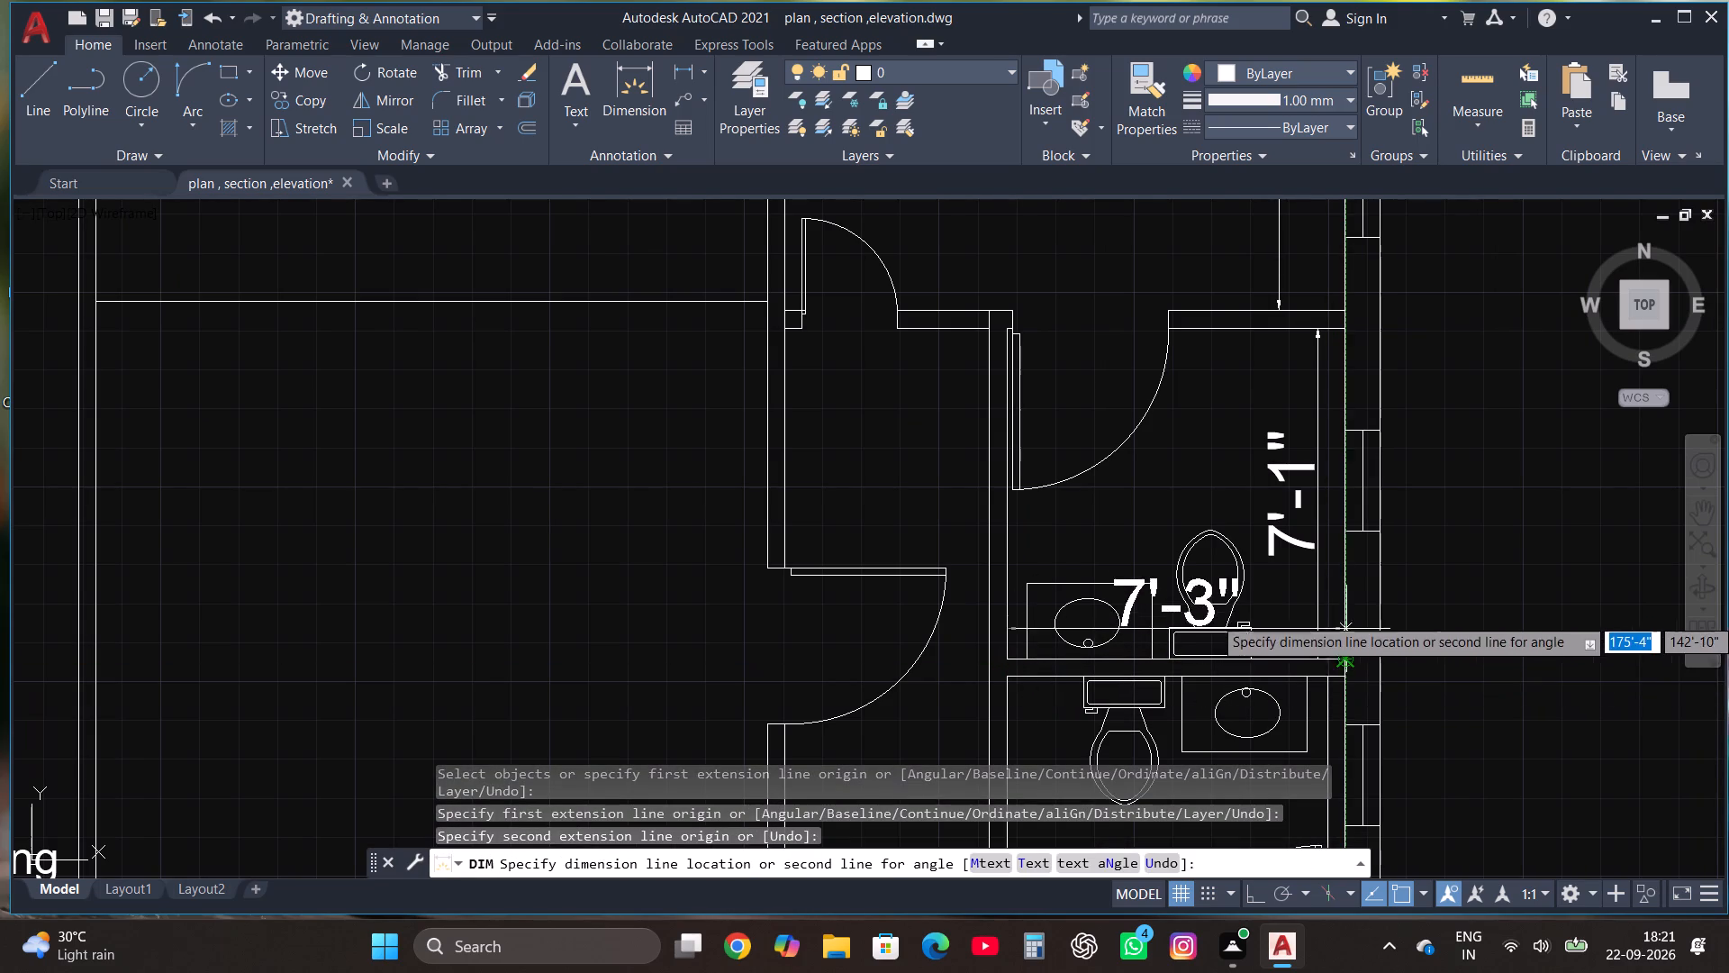
pyautogui.click(1343, 547)
# Dimension the southern bathroom's inner length from its west wall line, placing the dimension line just inside that wall.
pyautogui.click(628, 102)
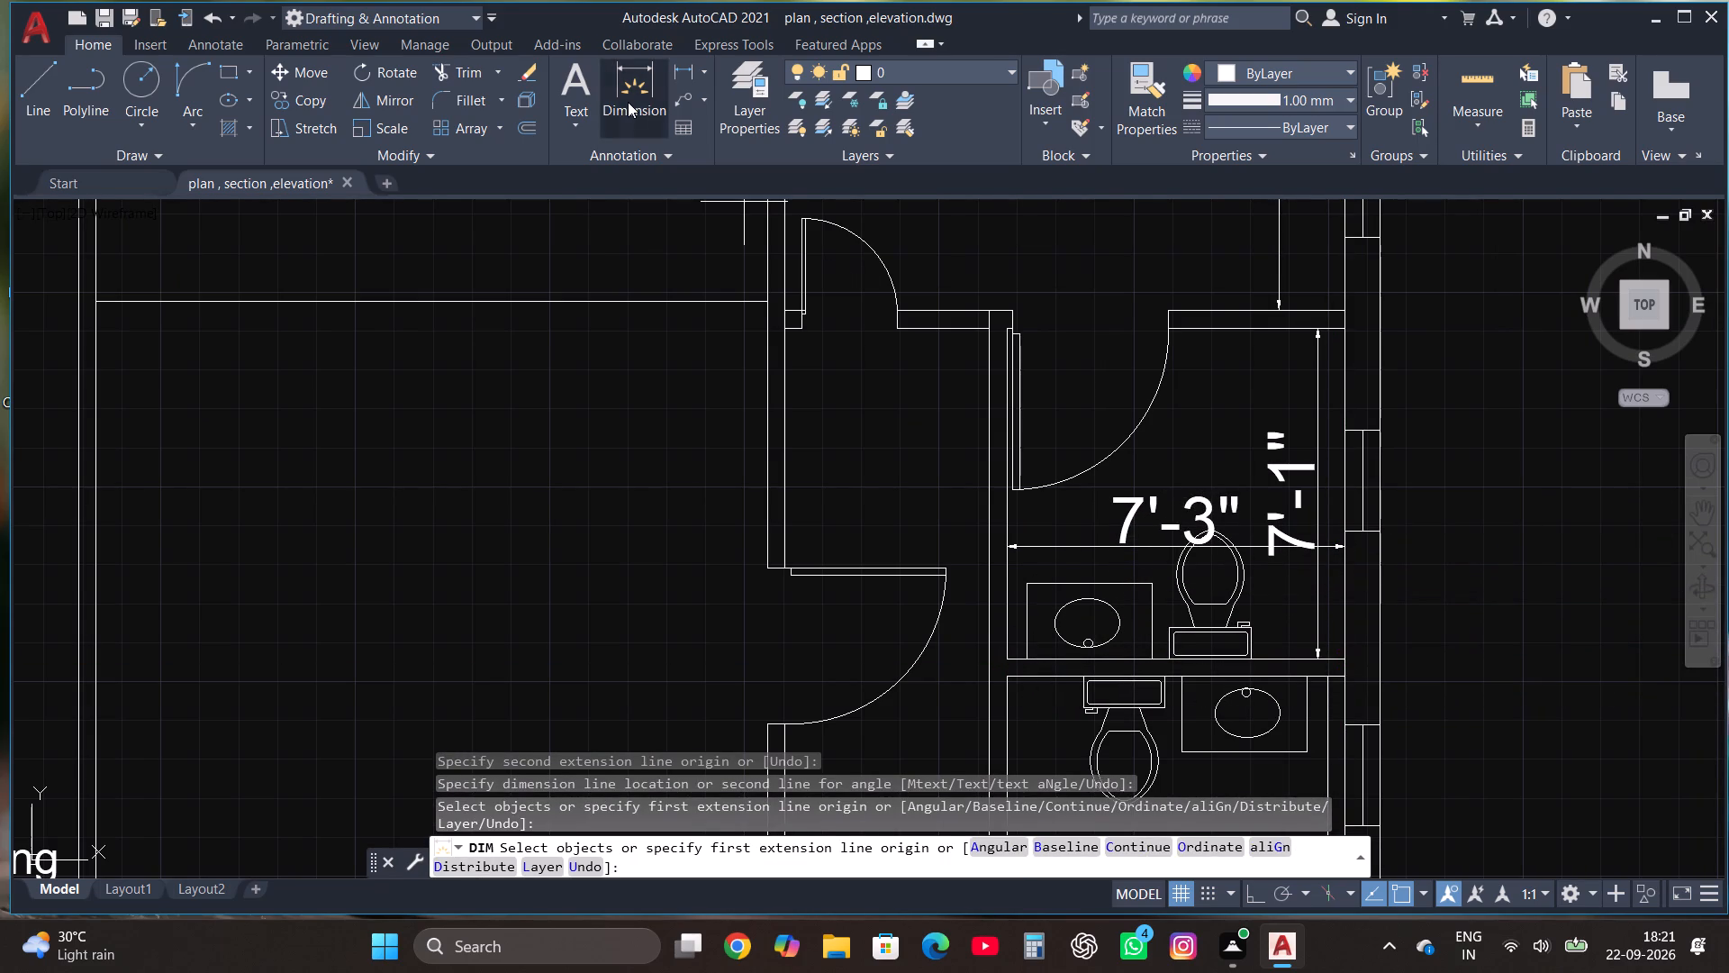
pyautogui.scroll(-2, 1095, 355)
pyautogui.scroll(2, 1112, 526)
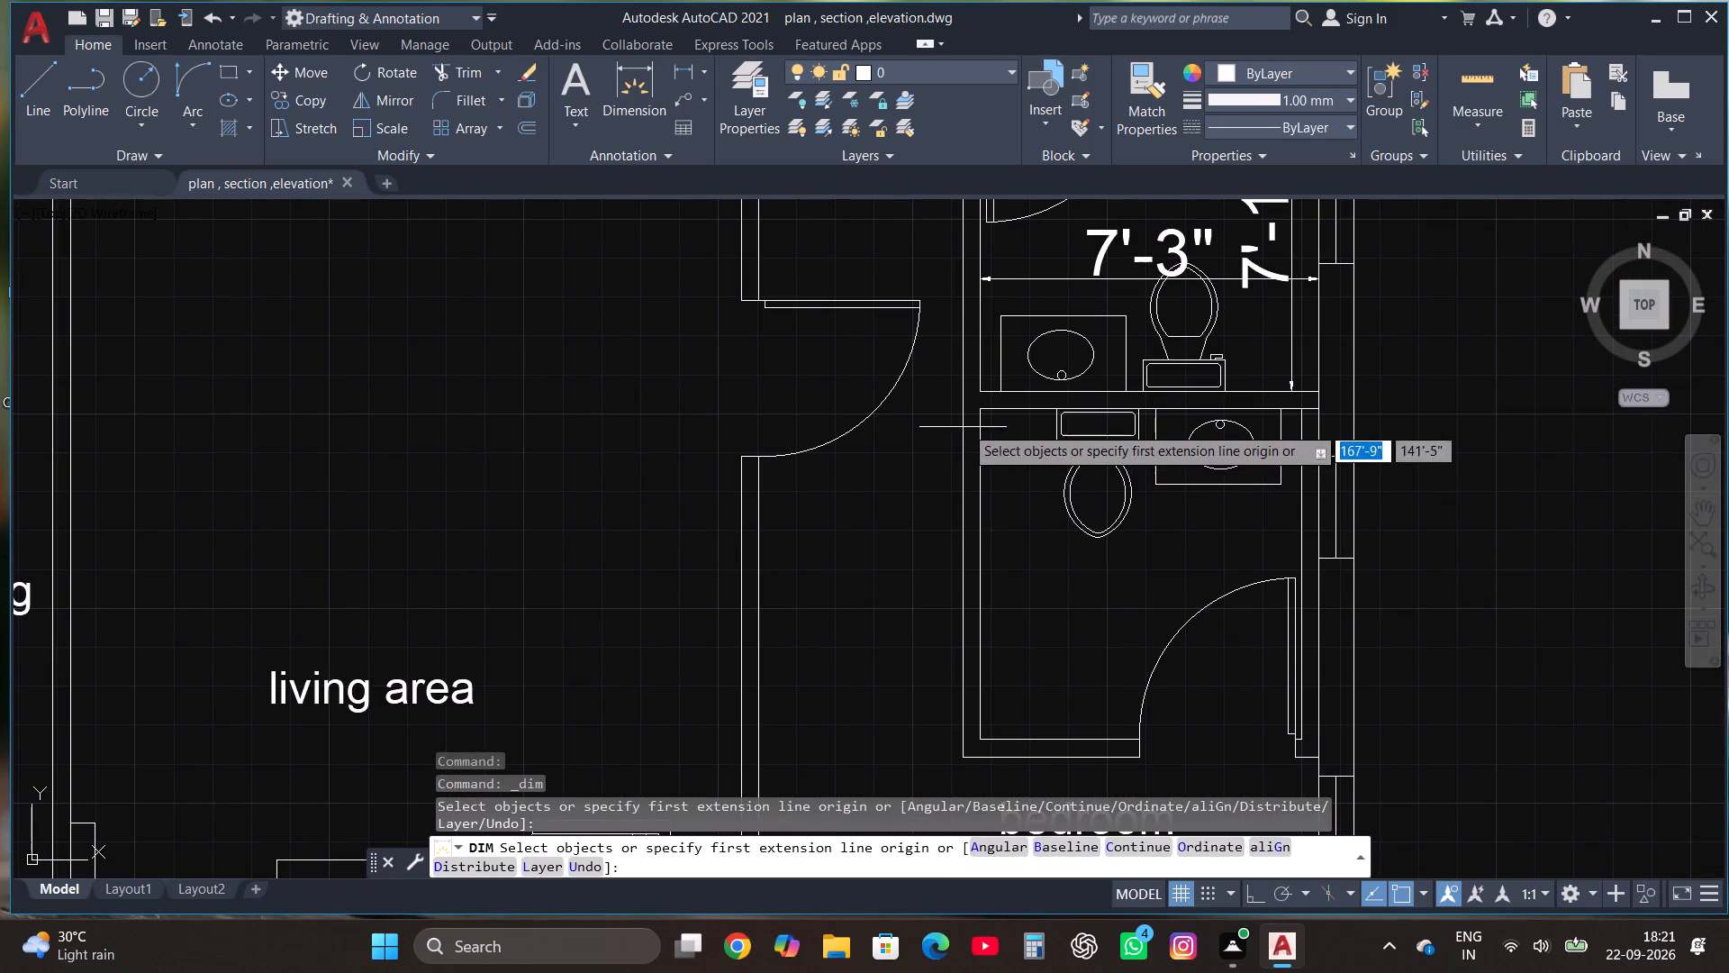
pyautogui.click(982, 490)
pyautogui.click(1021, 517)
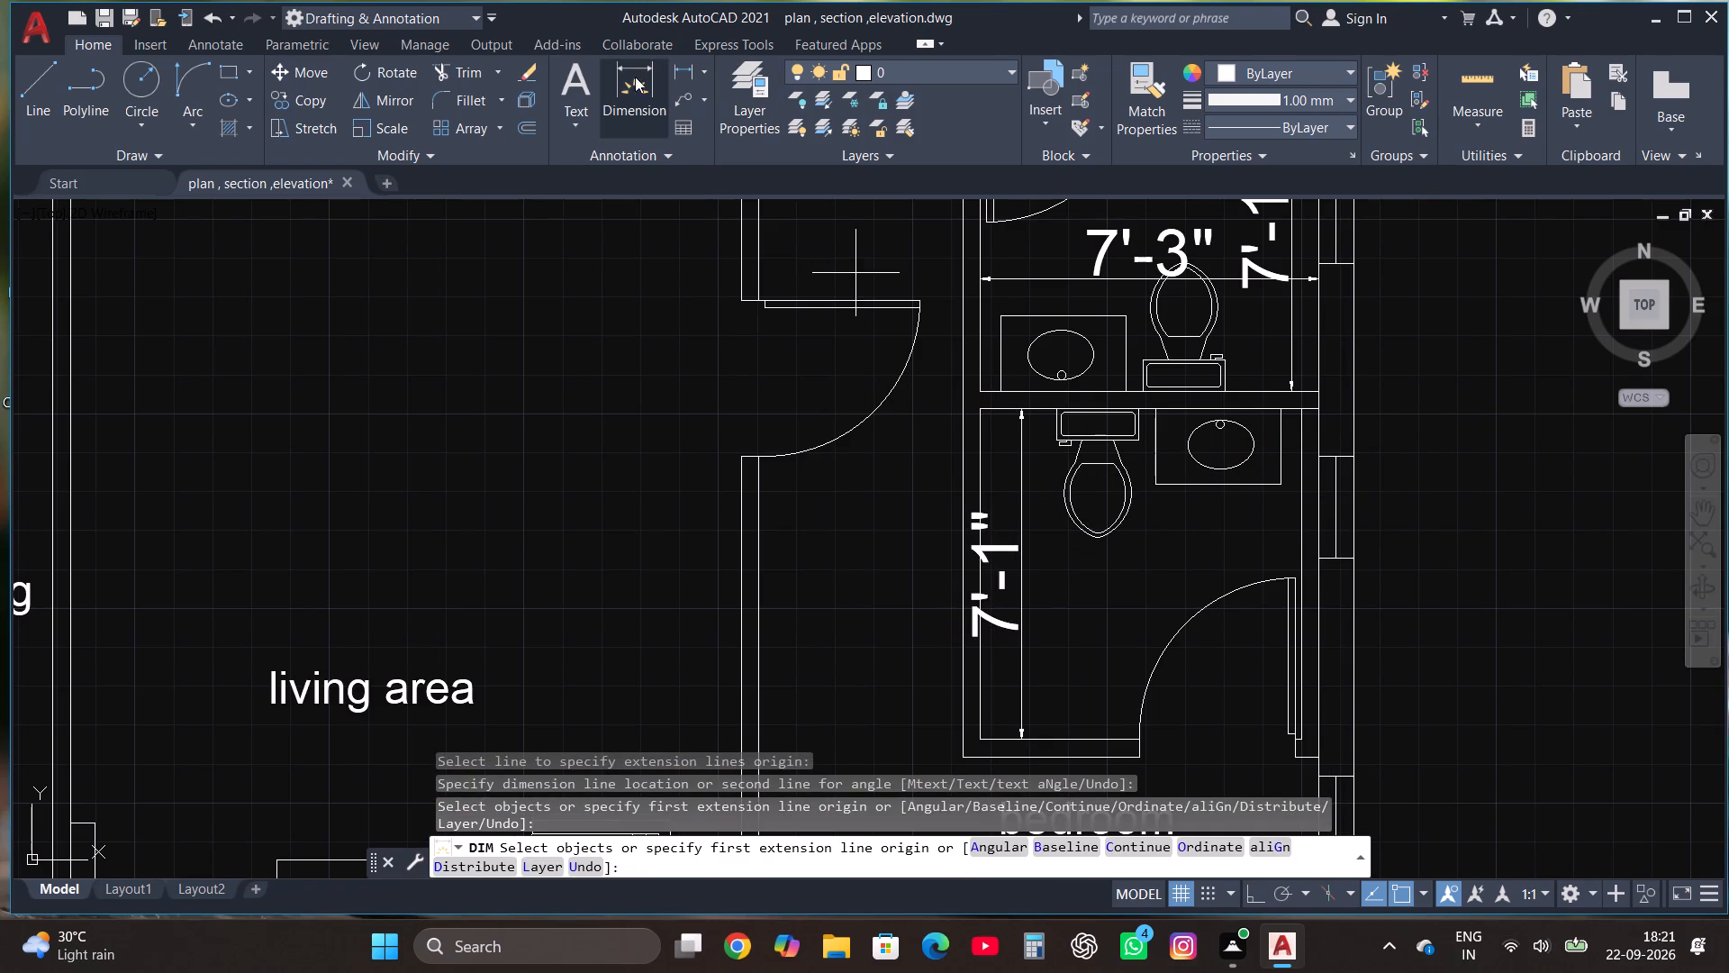
# Dimension the southern bathroom's inner width from its north wall line, placing the dimension line south of the toilet and washbasin.
pyautogui.click(623, 78)
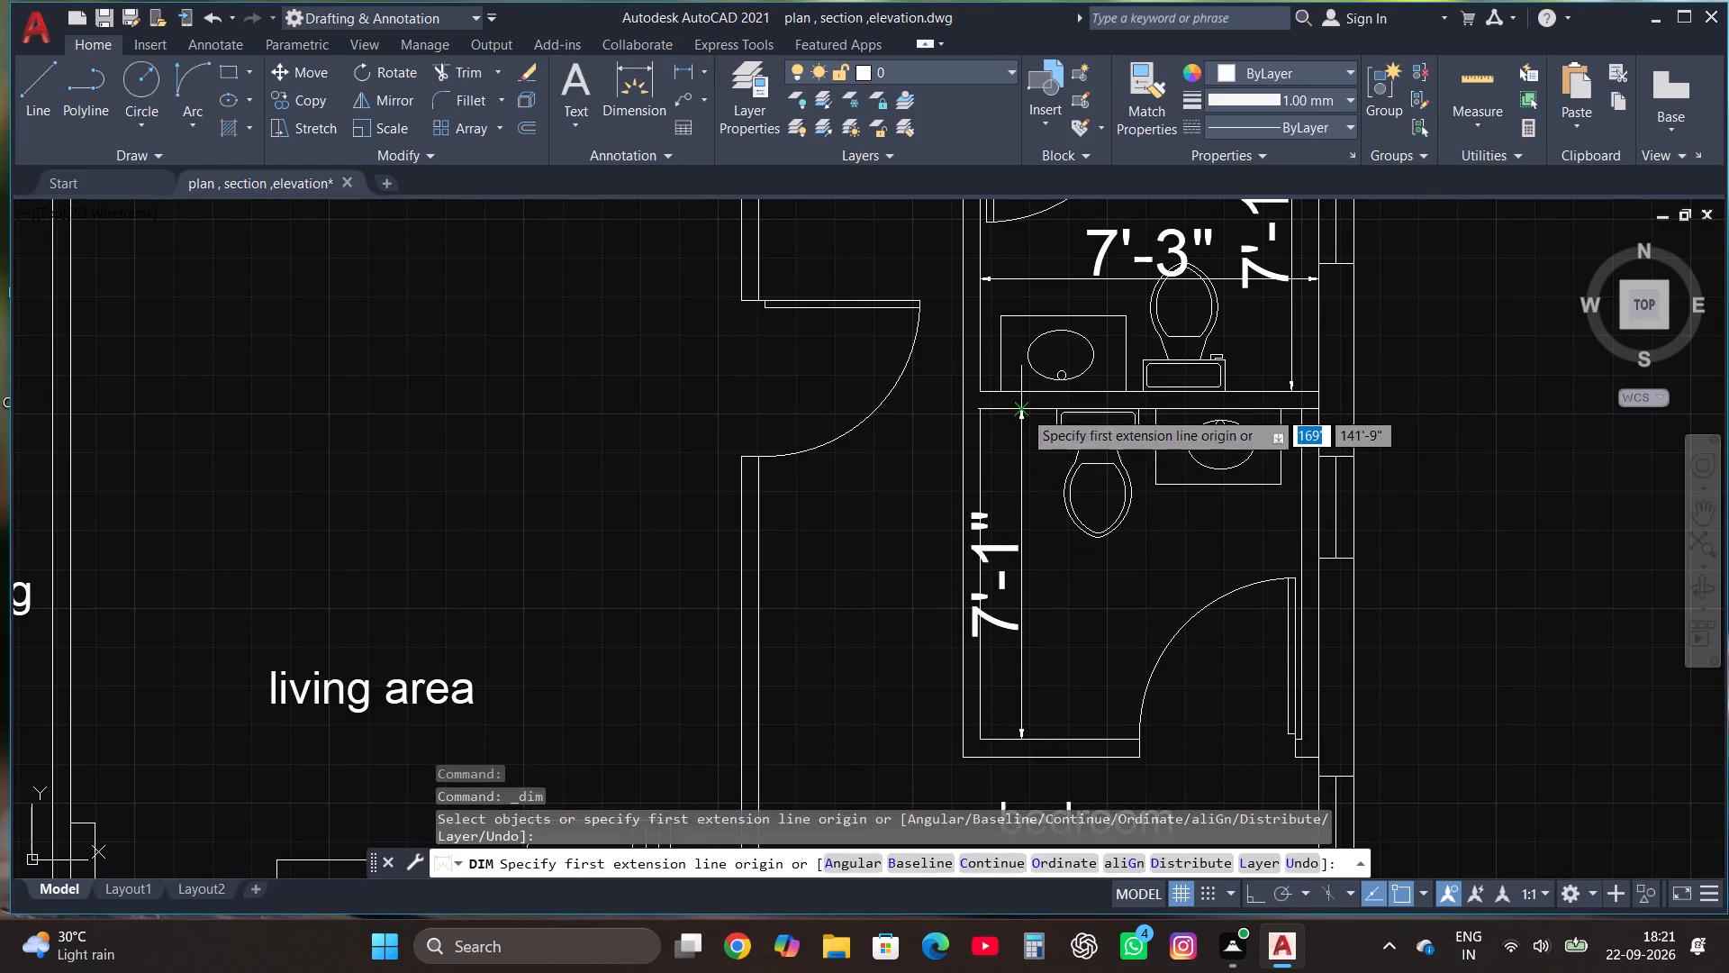
pyautogui.click(1045, 405)
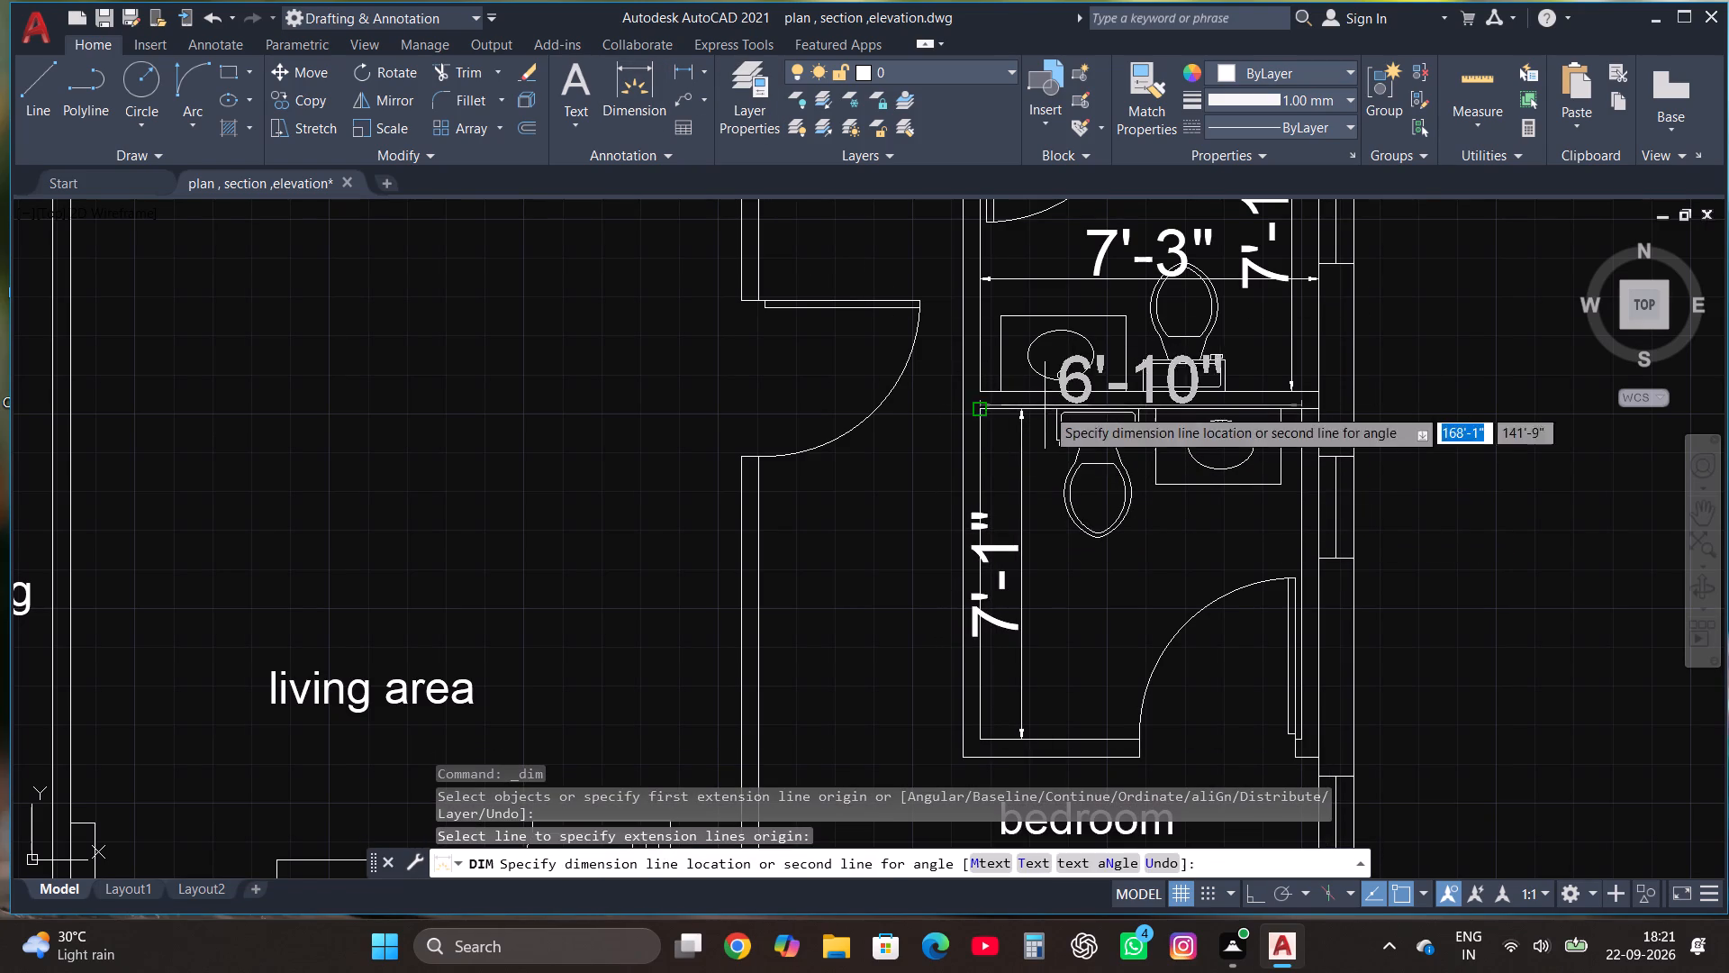
pyautogui.click(1049, 568)
# Dimension the south-east bedroom's inner width from its south wall line, placing the dimension line just above the room label.
pyautogui.scroll(-3, 1052, 520)
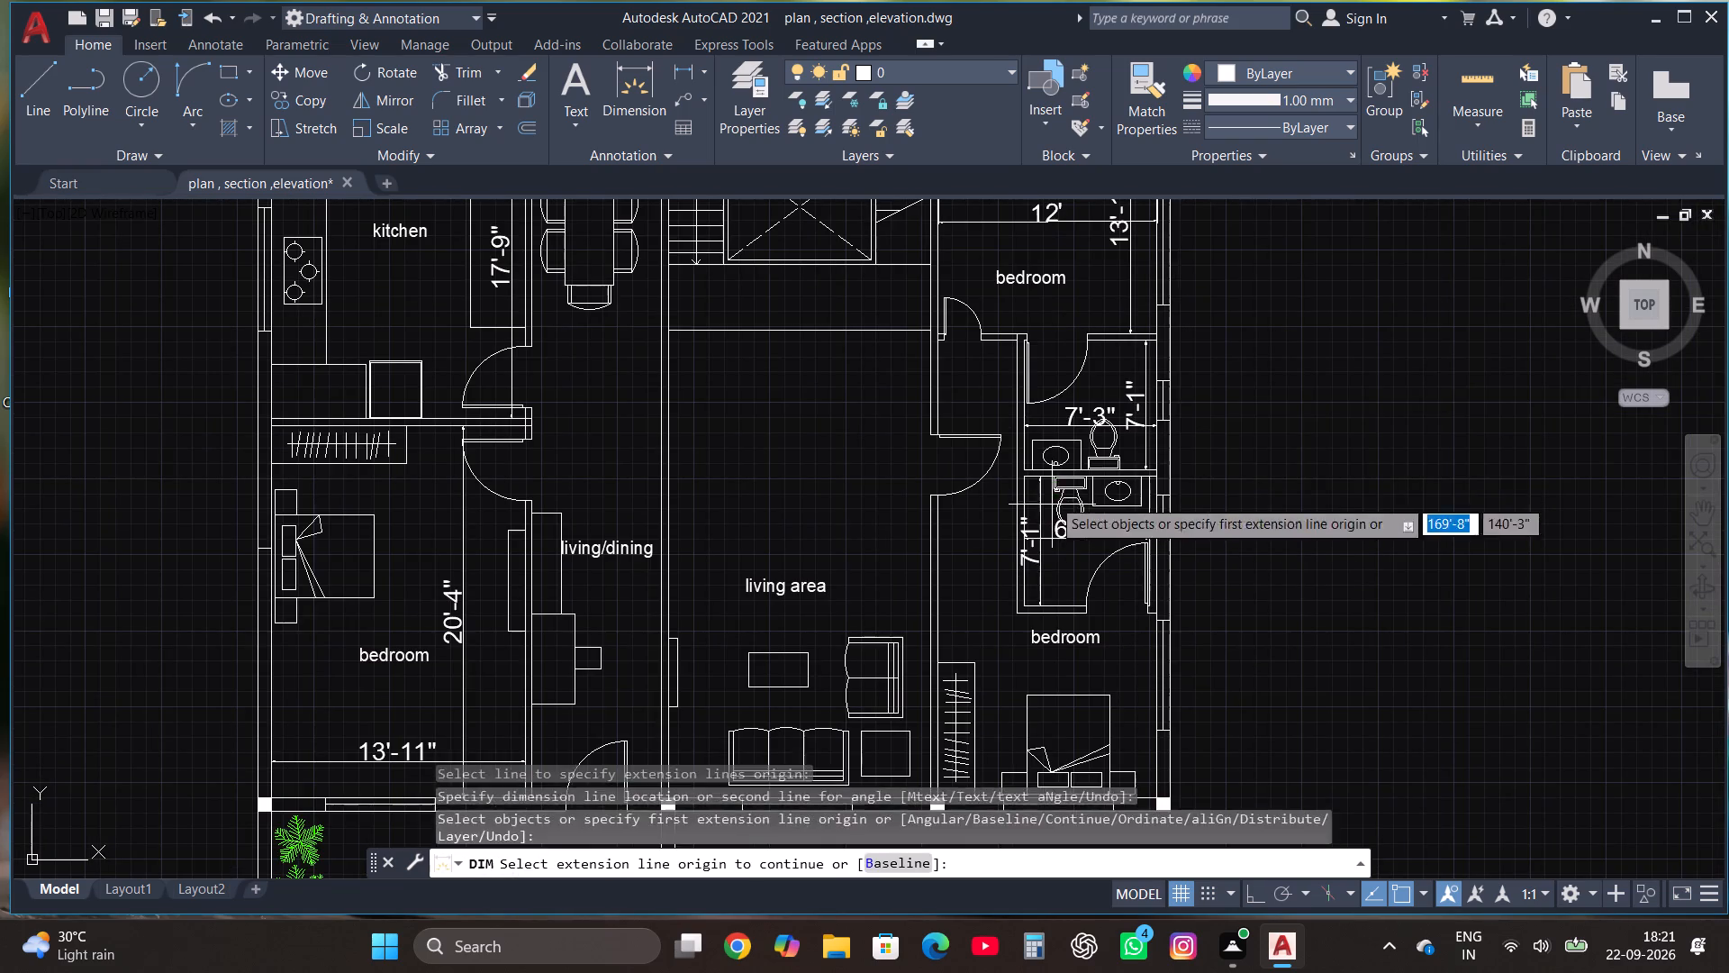
pyautogui.click(656, 95)
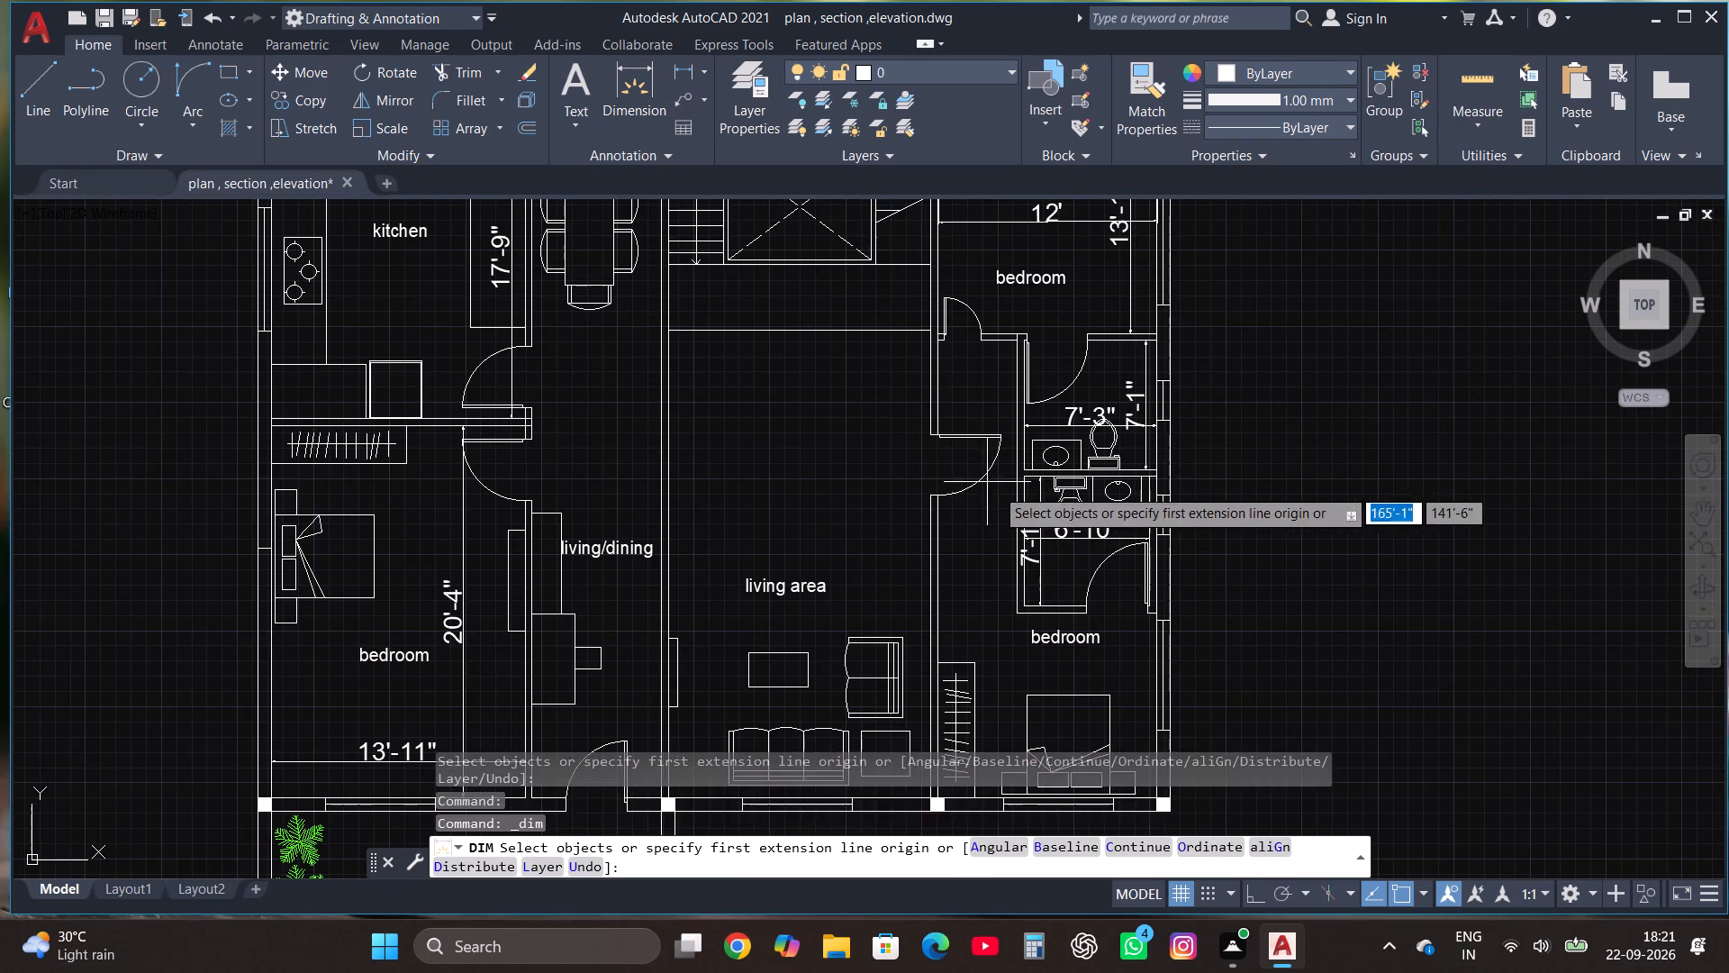
pyautogui.scroll(-2, 1010, 499)
pyautogui.scroll(3, 1027, 640)
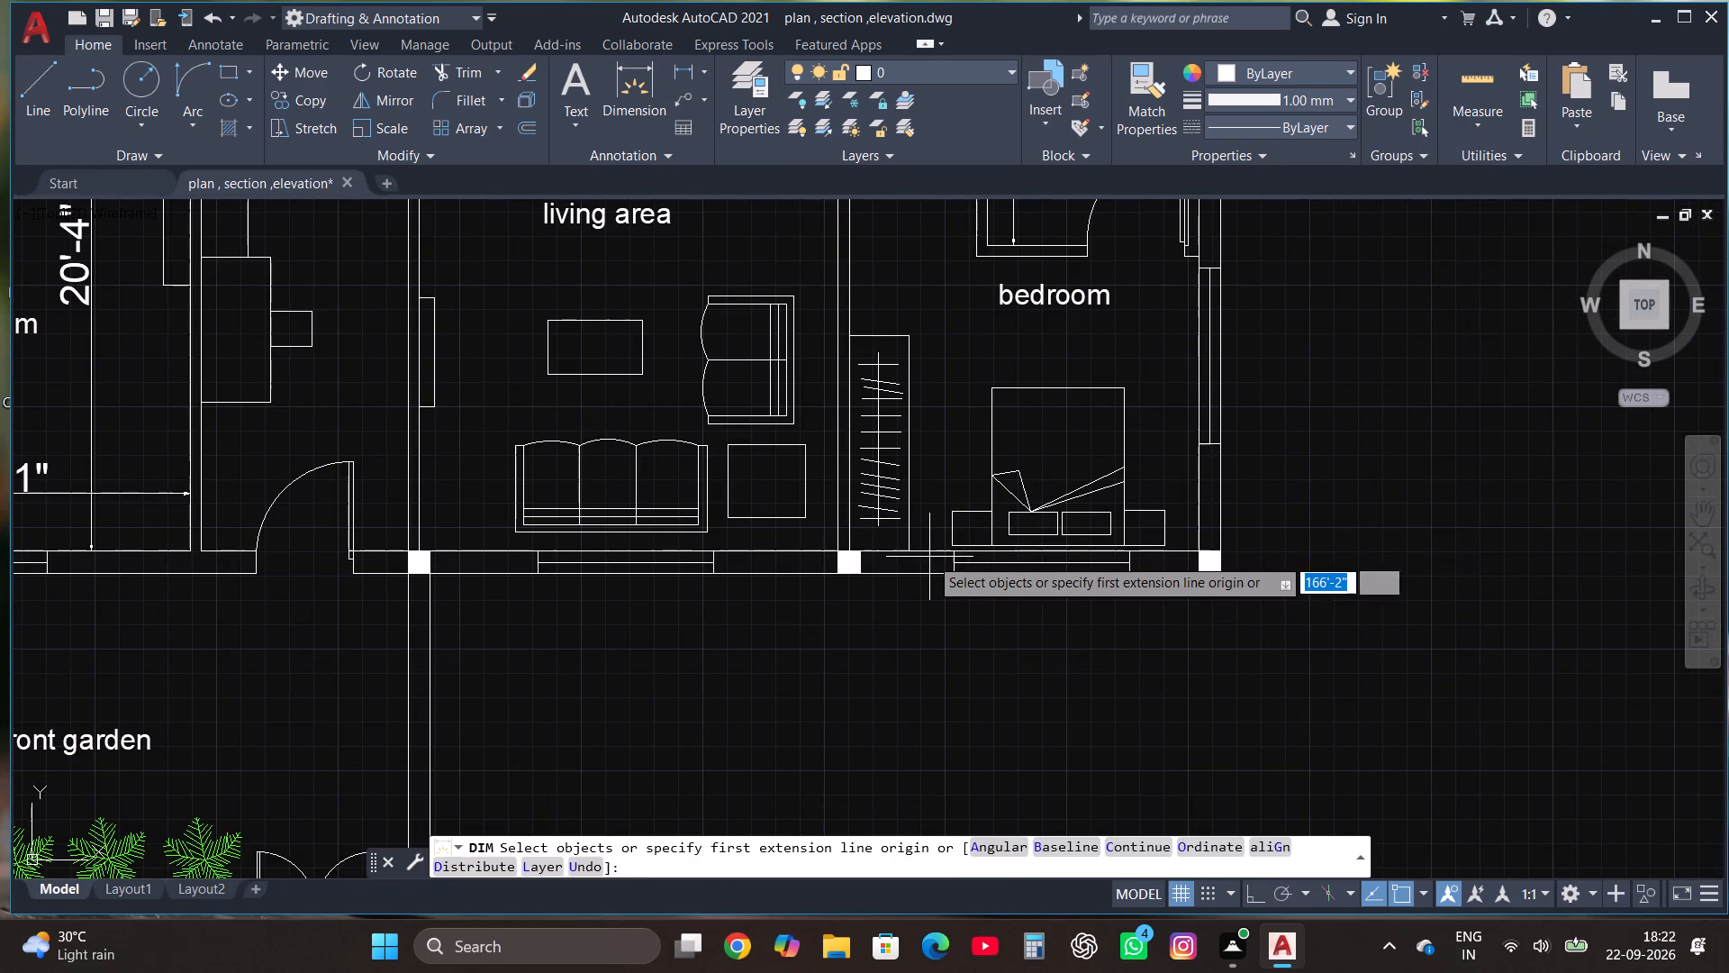
pyautogui.click(928, 547)
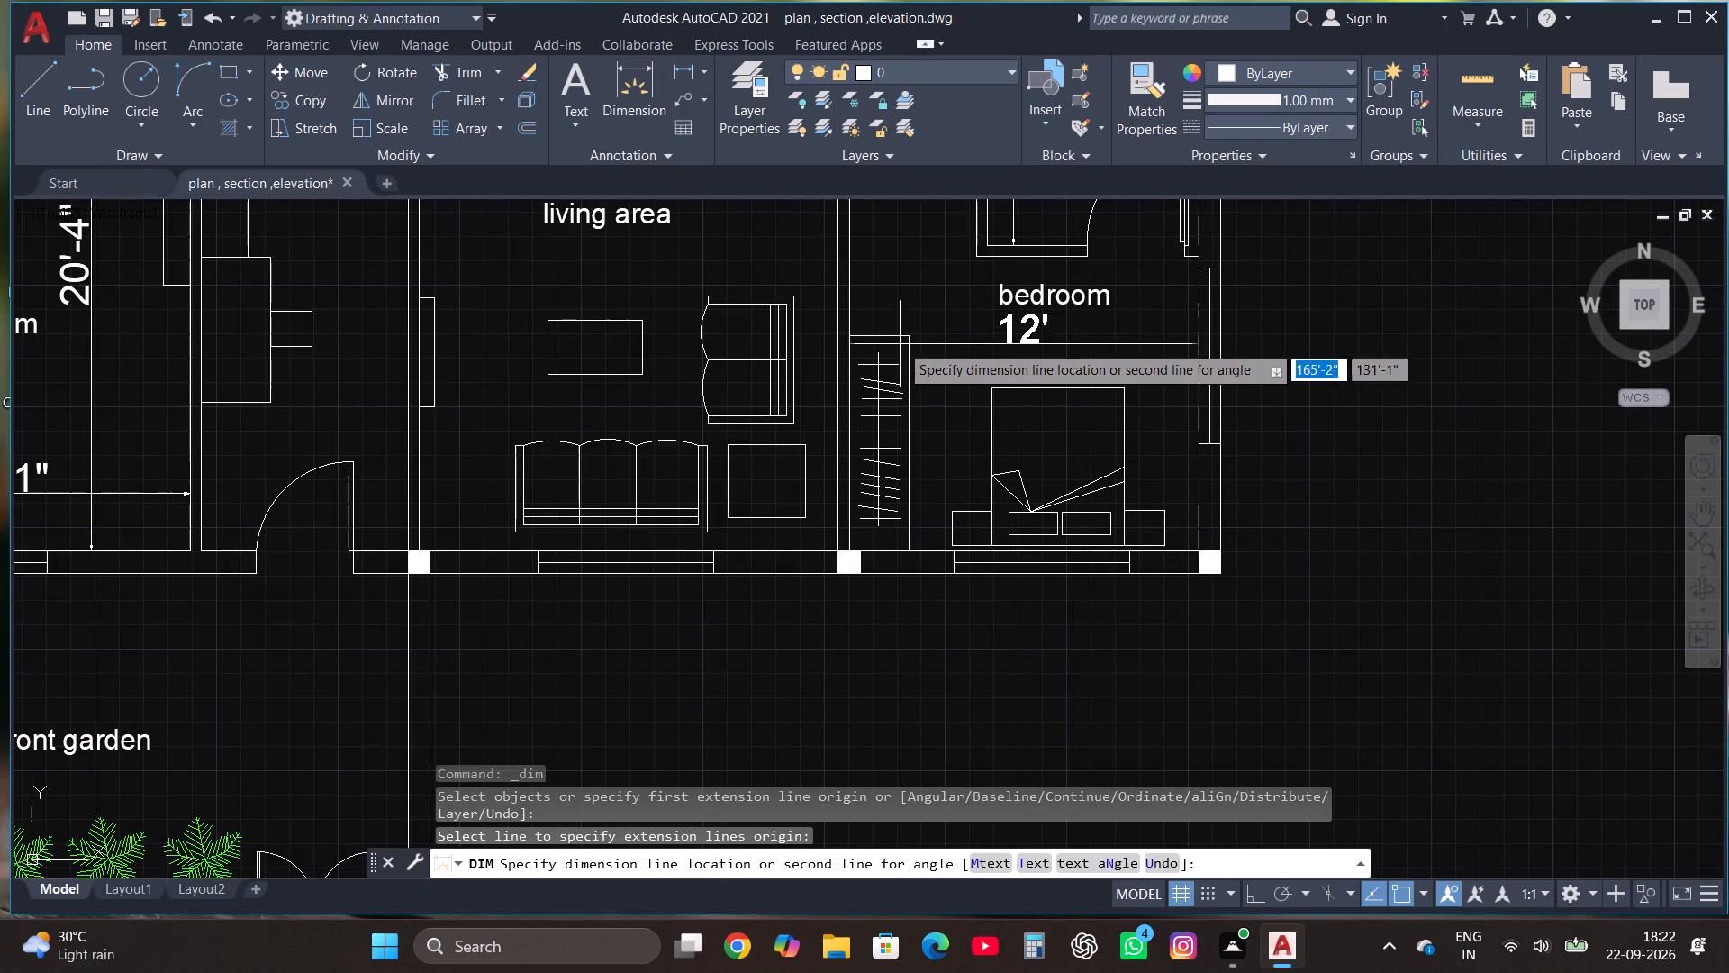
pyautogui.scroll(-1, 892, 405)
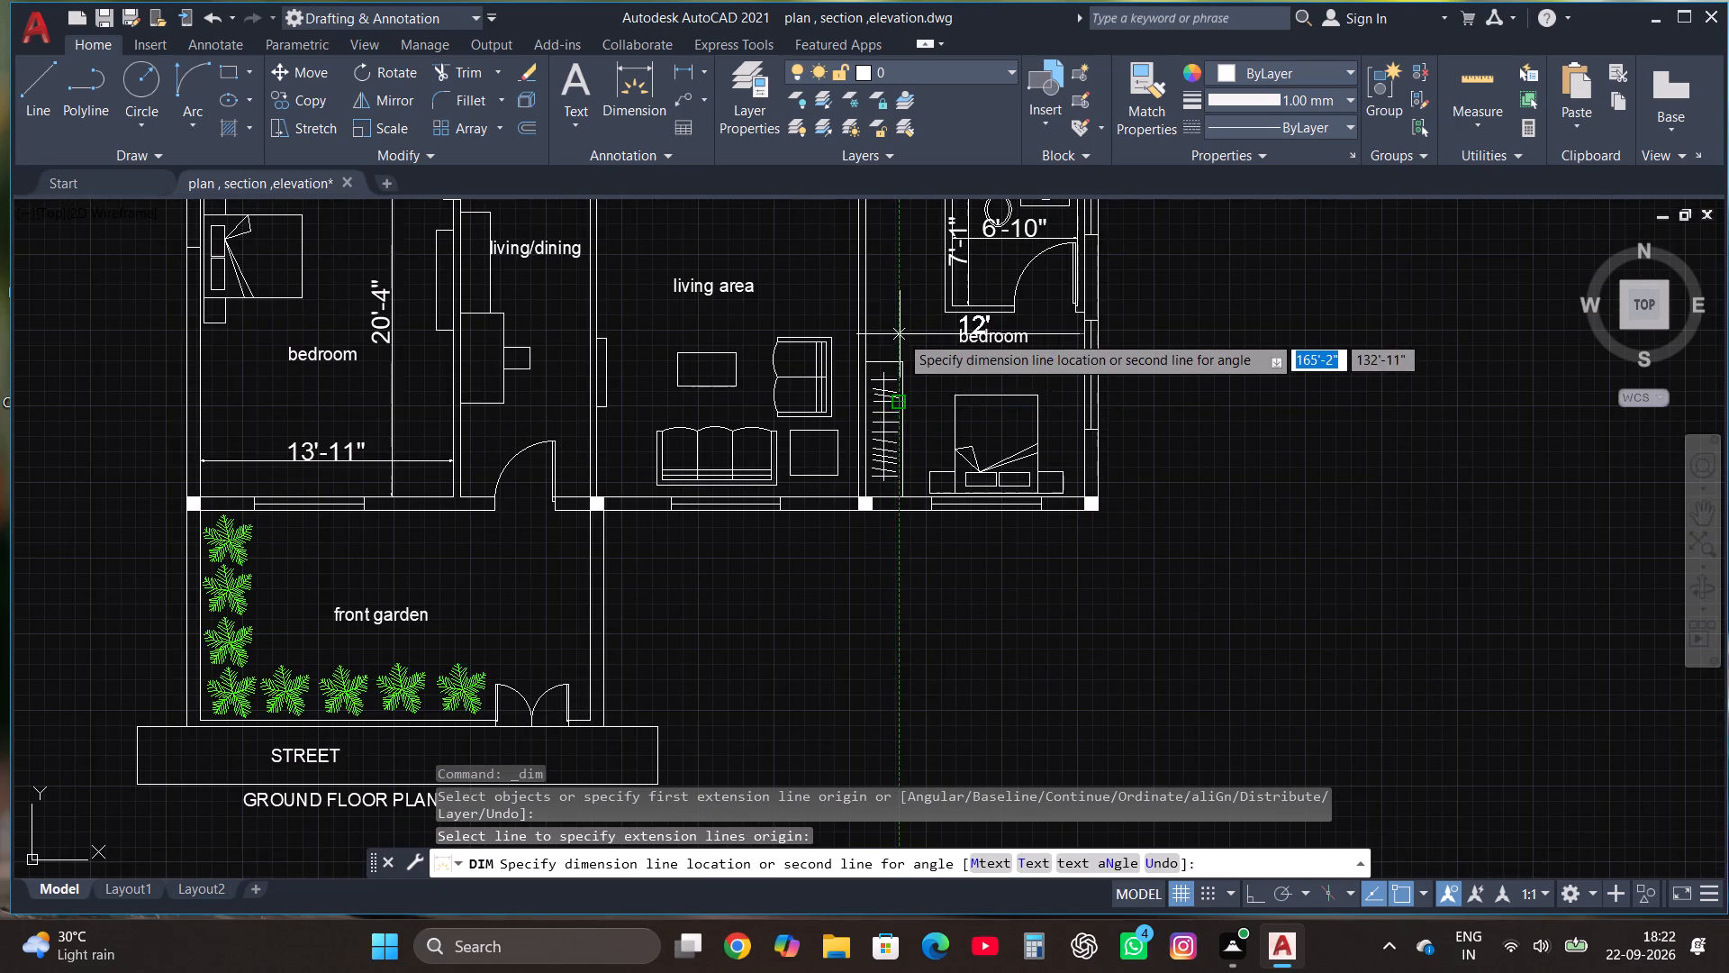
pyautogui.scroll(2, 900, 333)
pyautogui.click(900, 323)
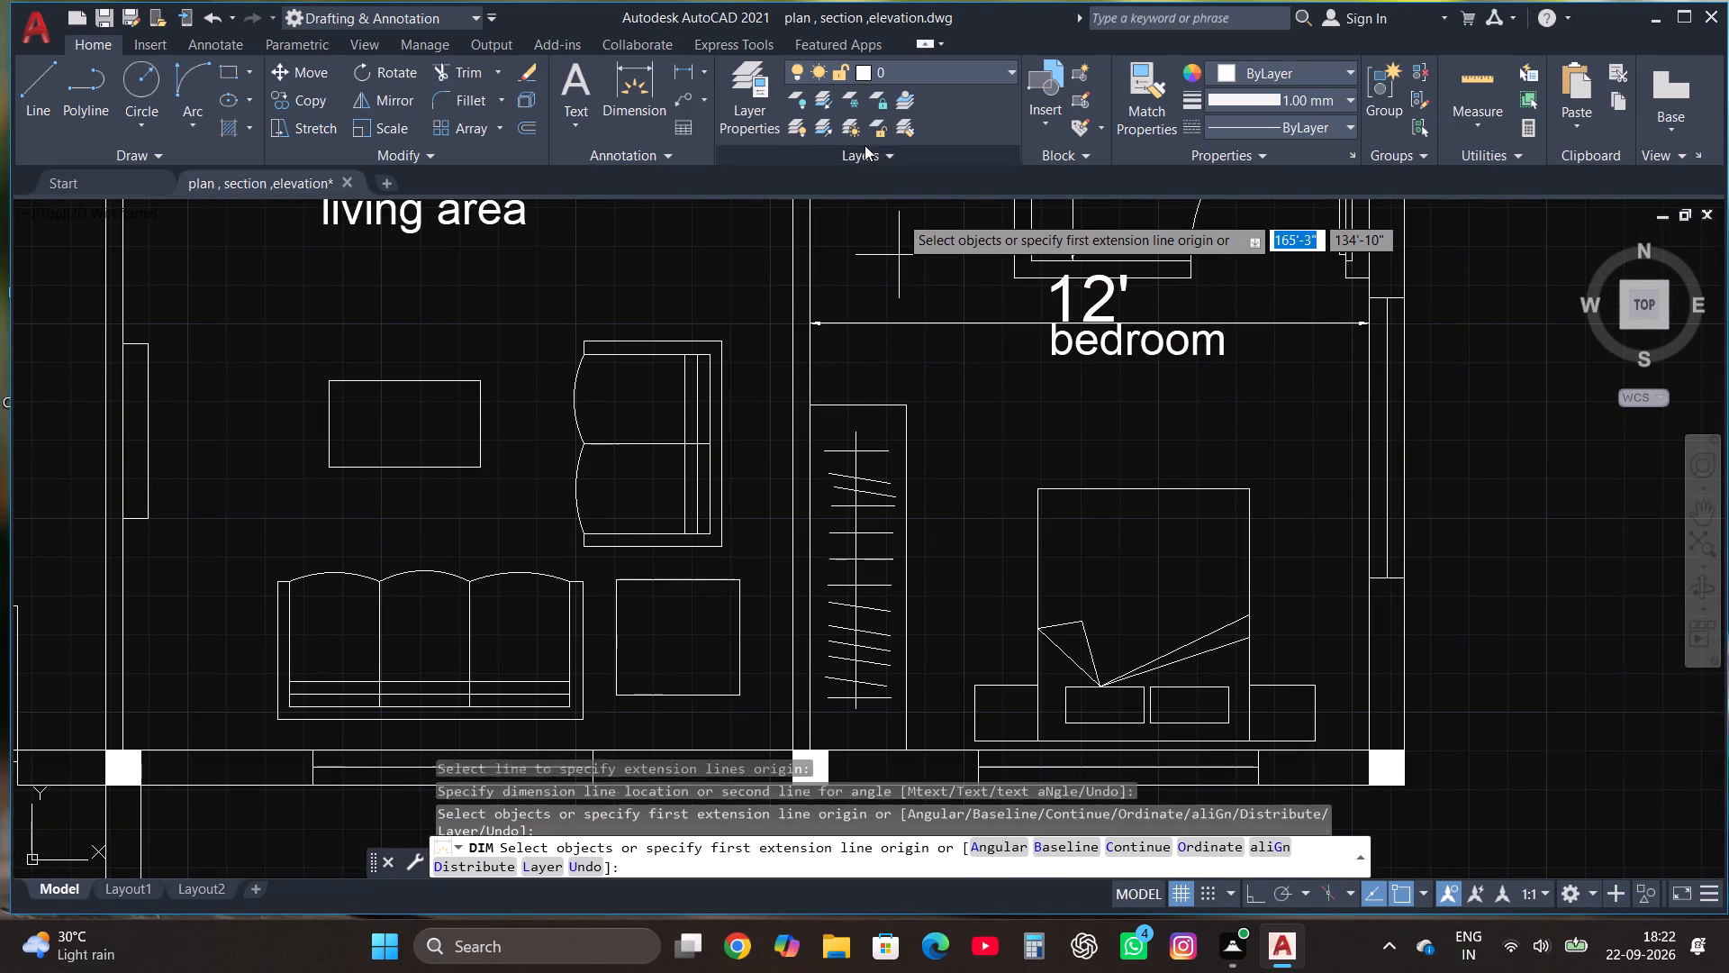
# Dimension the south-east bedroom's inner length from the bathroom's south wall to the south wall, placing the dimension line beside the east wall.
pyautogui.click(620, 87)
pyautogui.scroll(-3, 1181, 511)
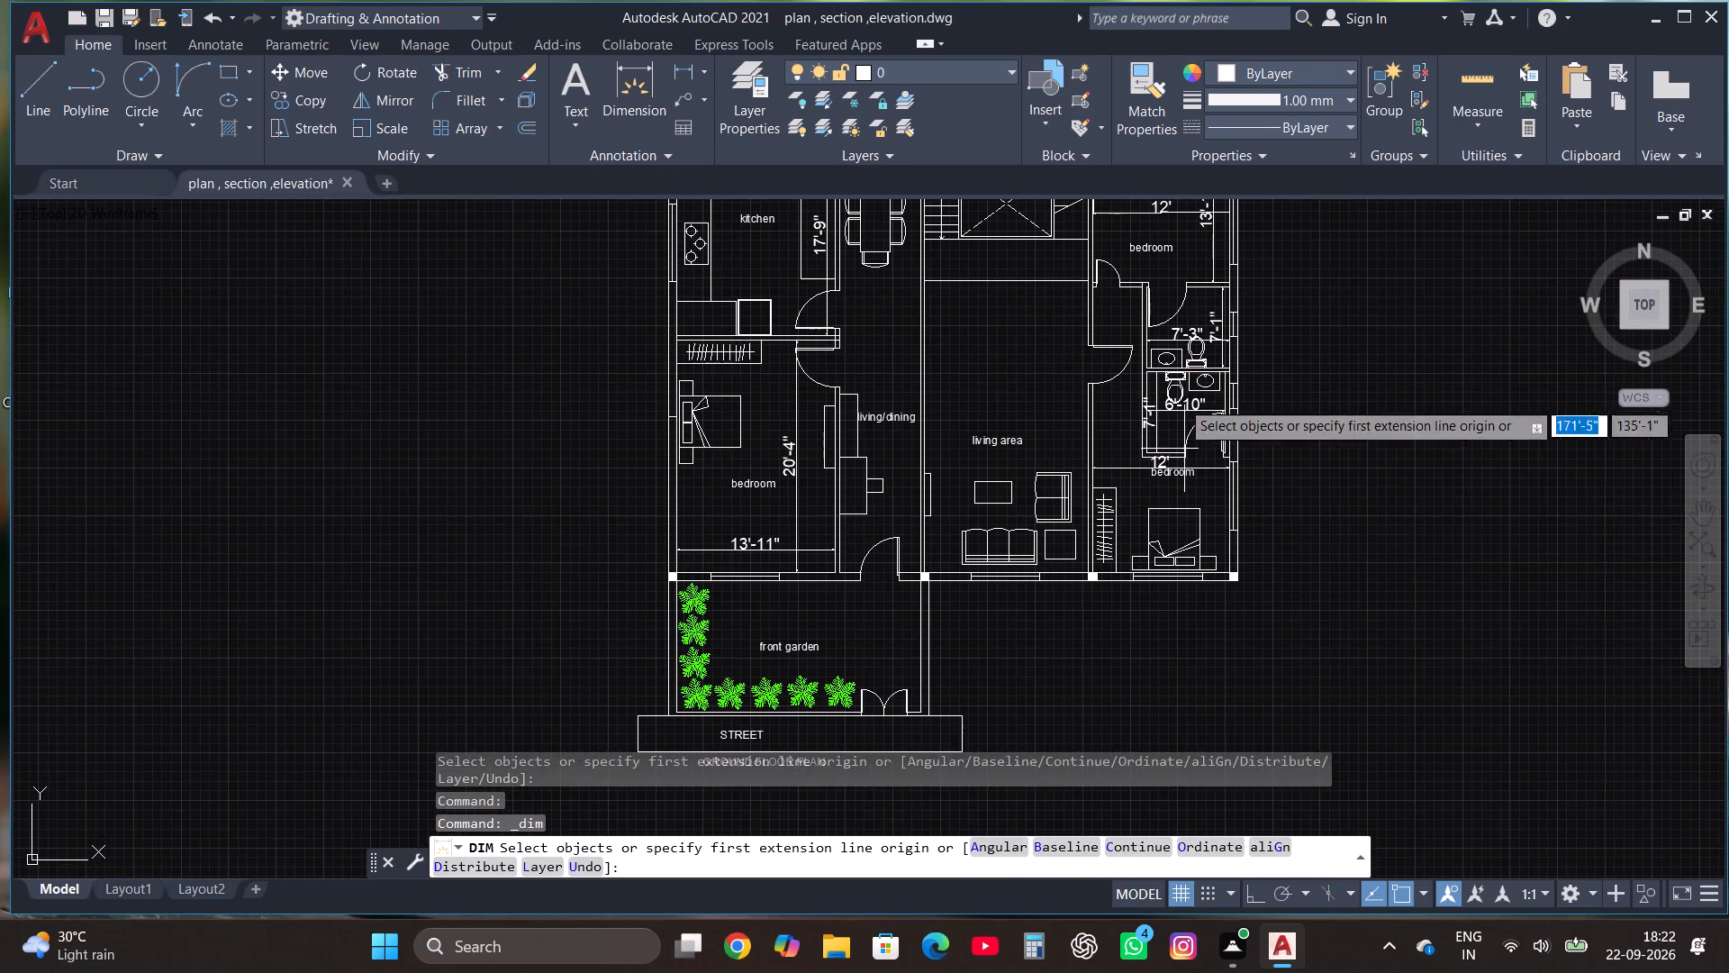
pyautogui.scroll(3, 1188, 486)
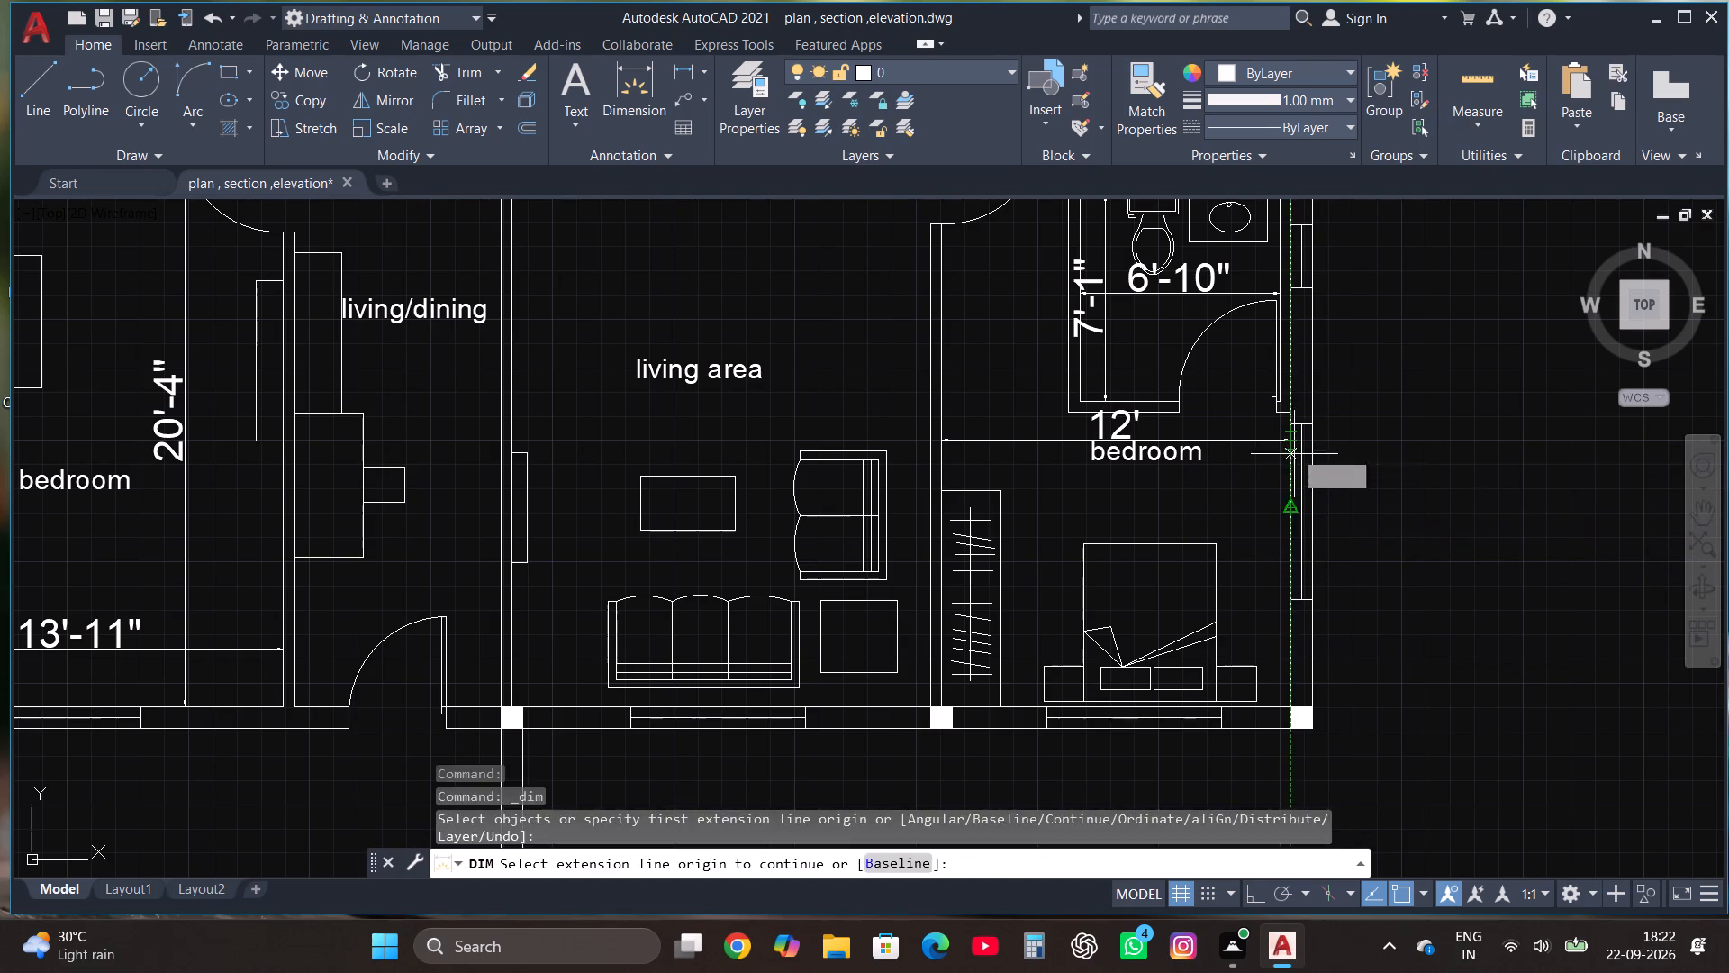
pyautogui.click(1291, 415)
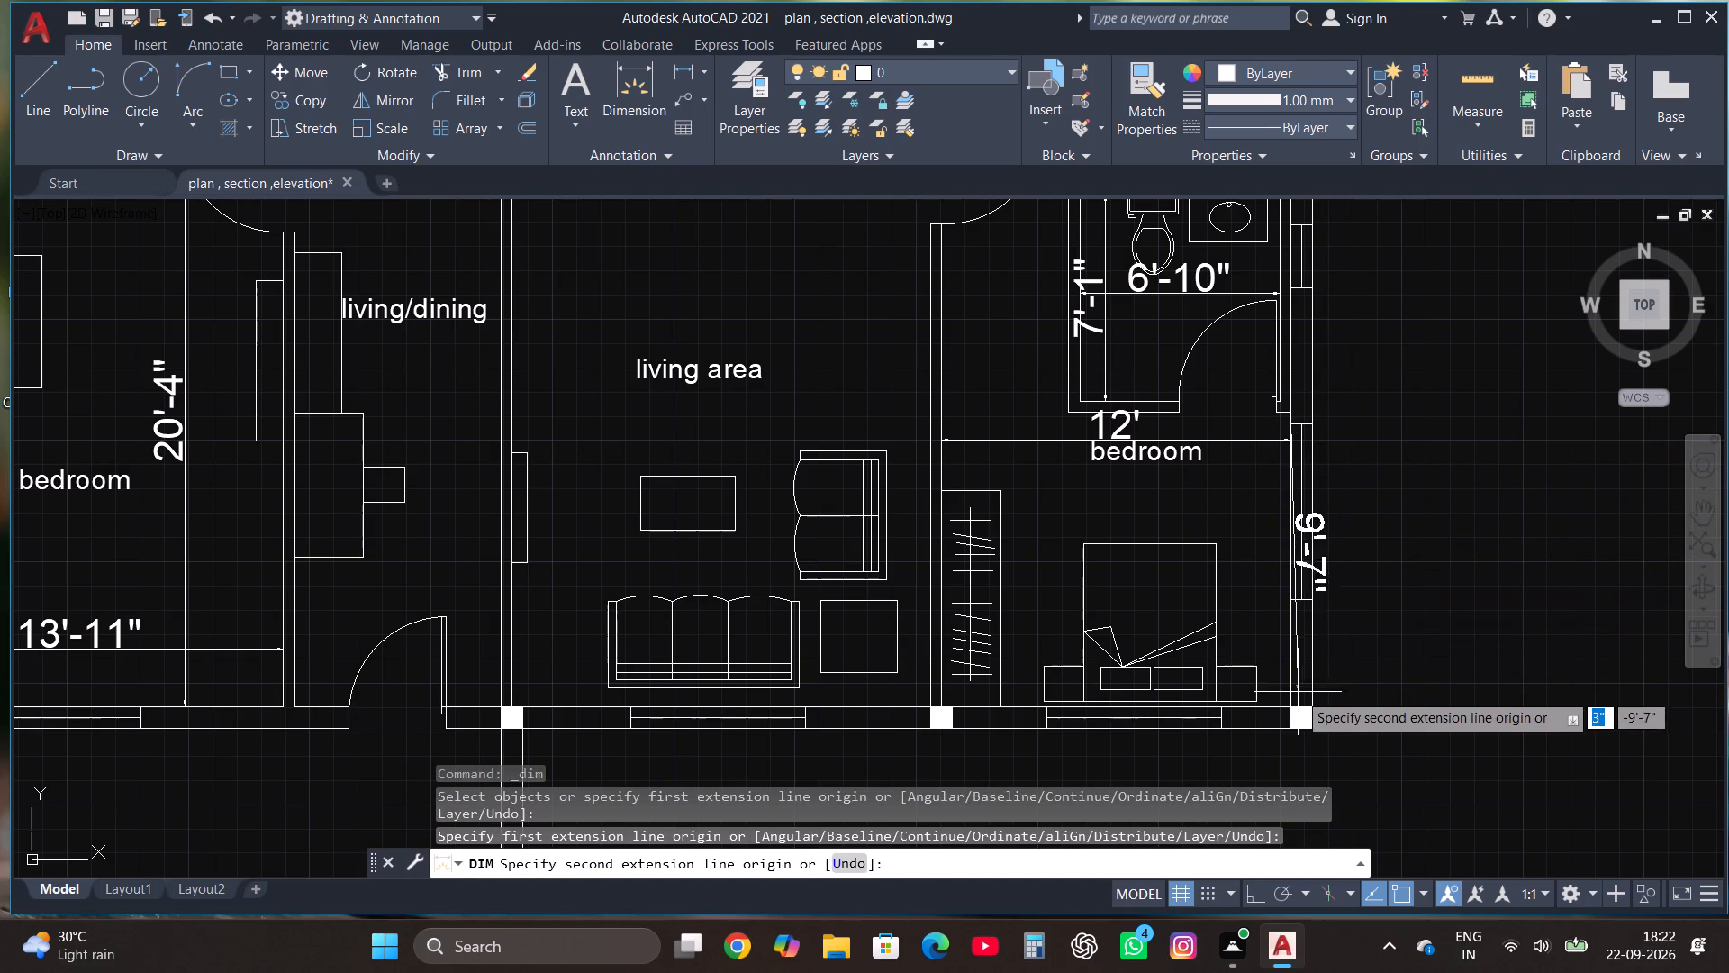
pyautogui.click(1290, 708)
pyautogui.click(1275, 698)
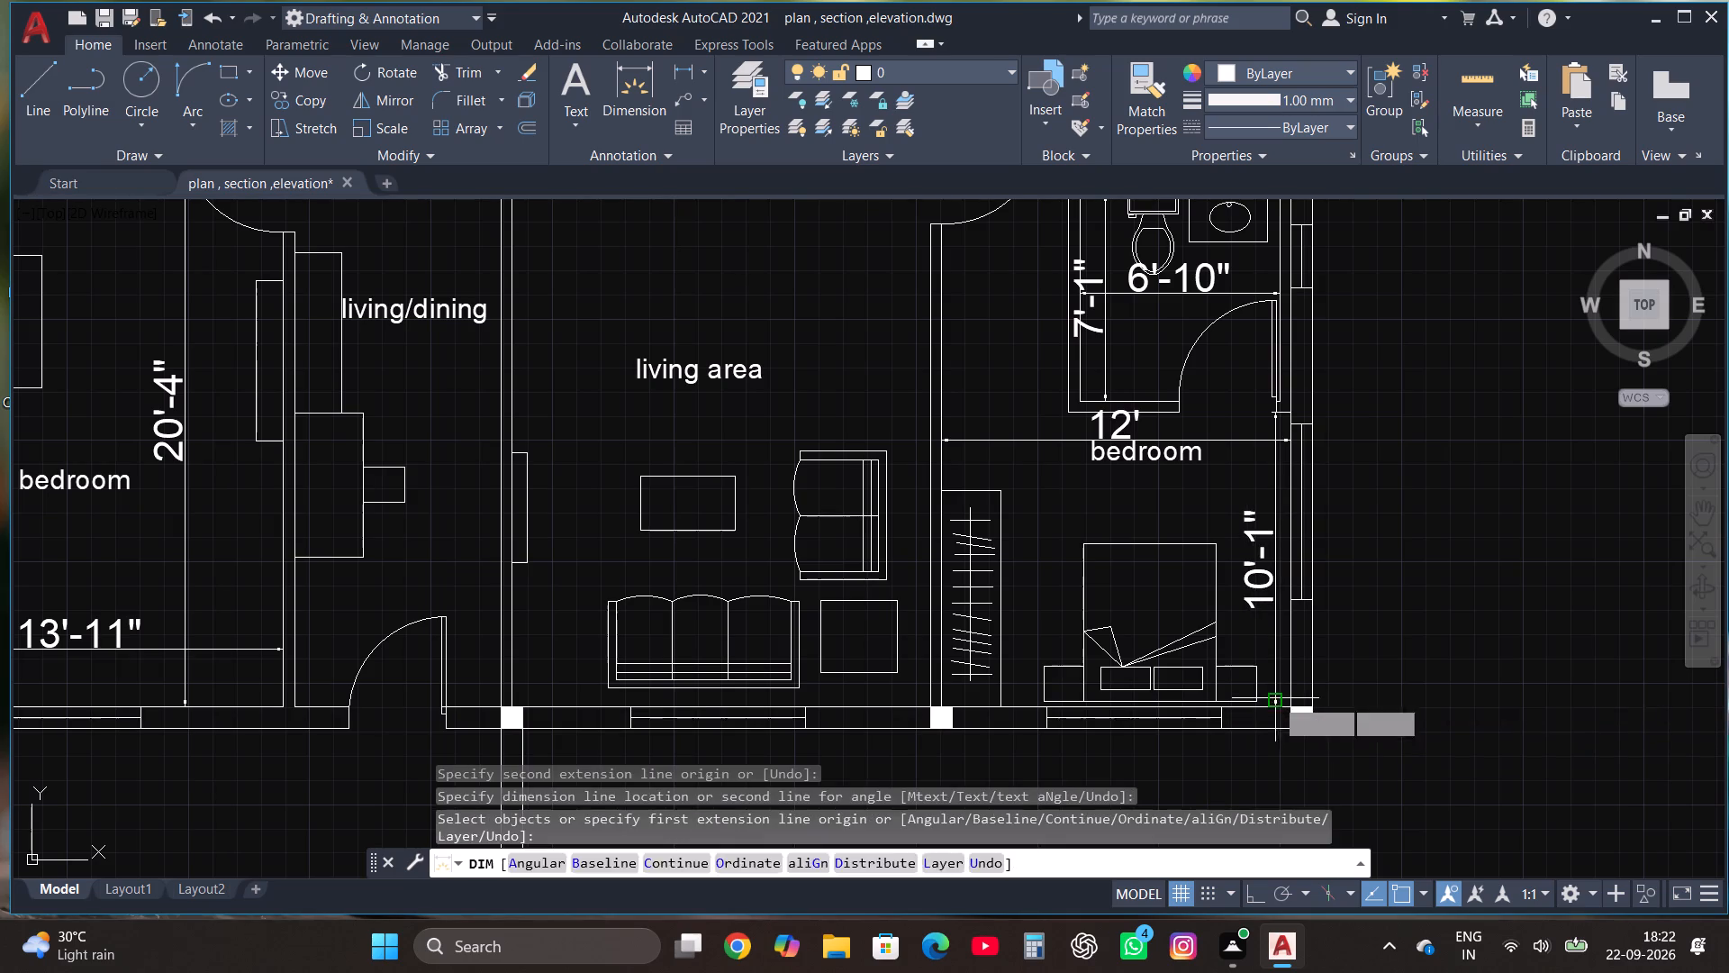
# Dimension the ground-floor living area's inner width along its south wall, placing the dimension line just below the room label.
pyautogui.scroll(-2, 1277, 702)
pyautogui.scroll(1, 1417, 649)
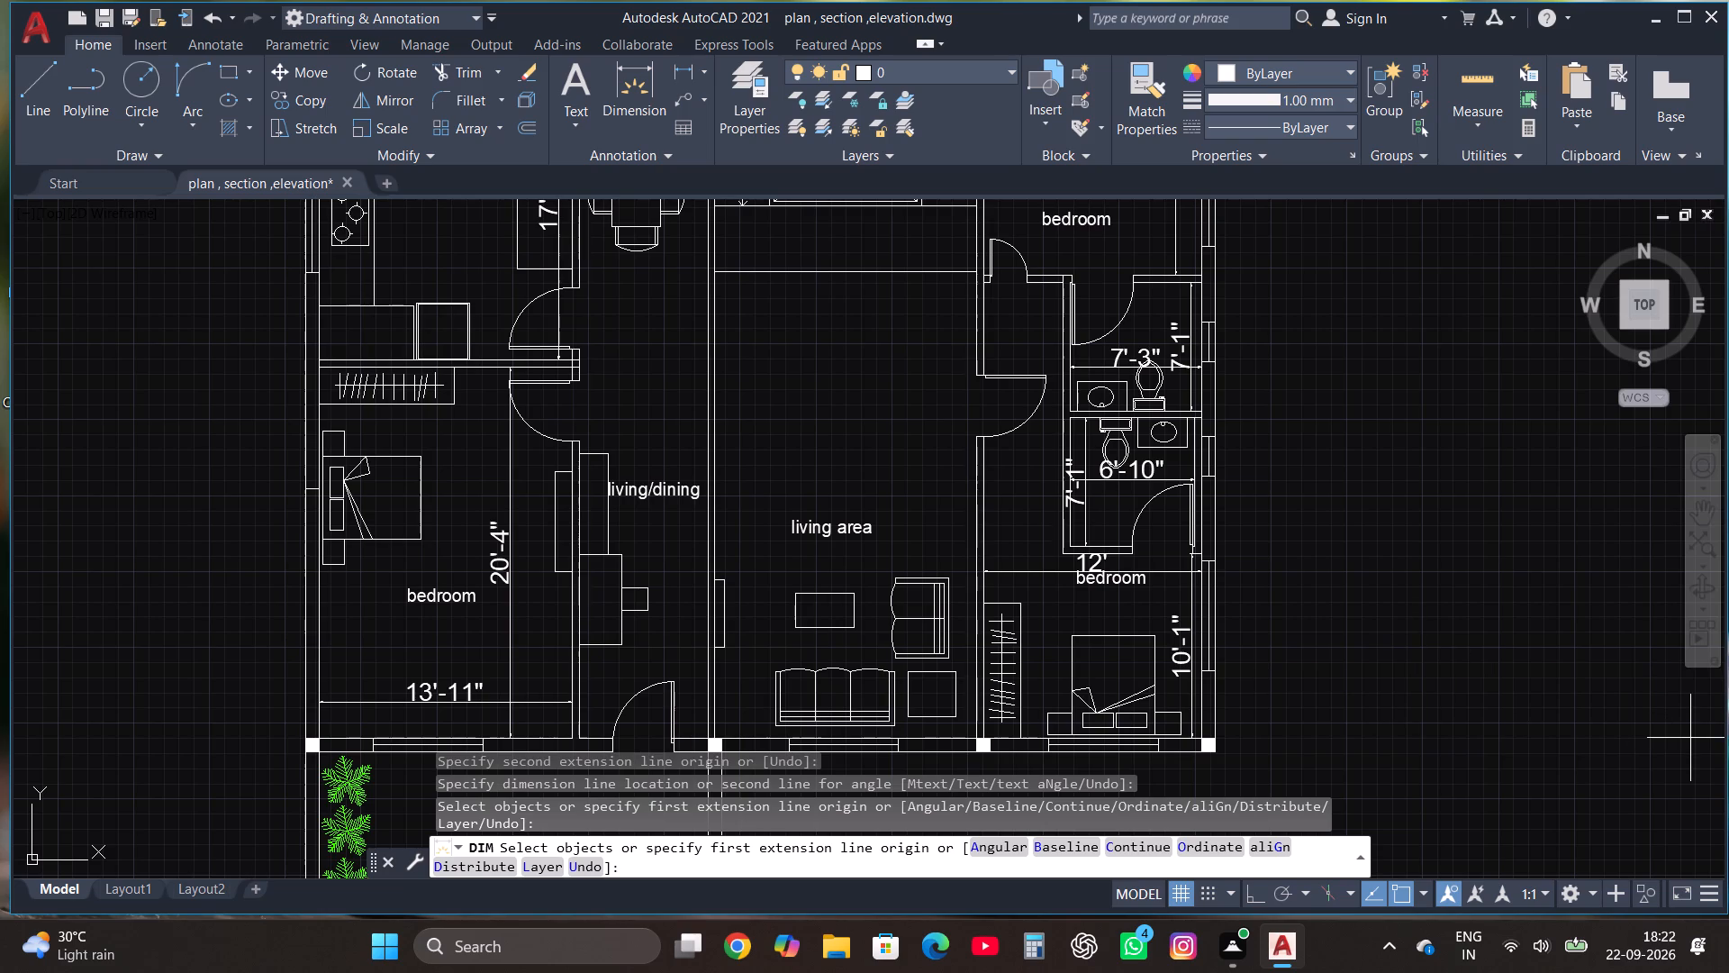
pyautogui.scroll(-2, 1011, 549)
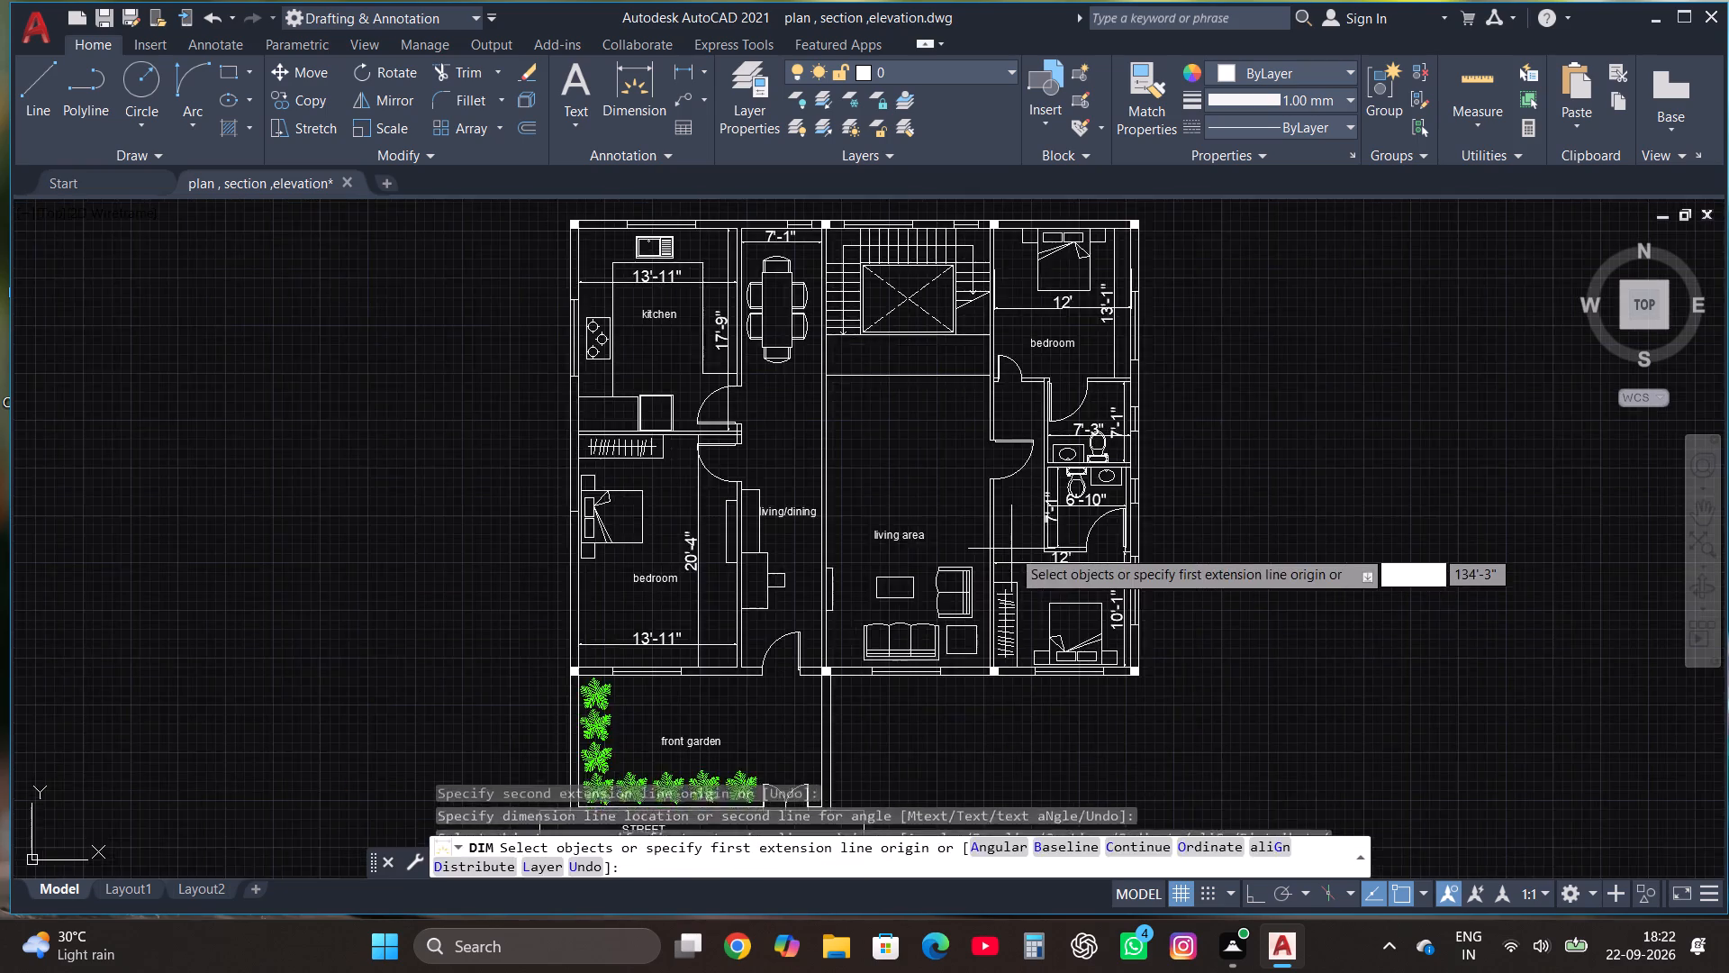
pyautogui.scroll(2, 947, 607)
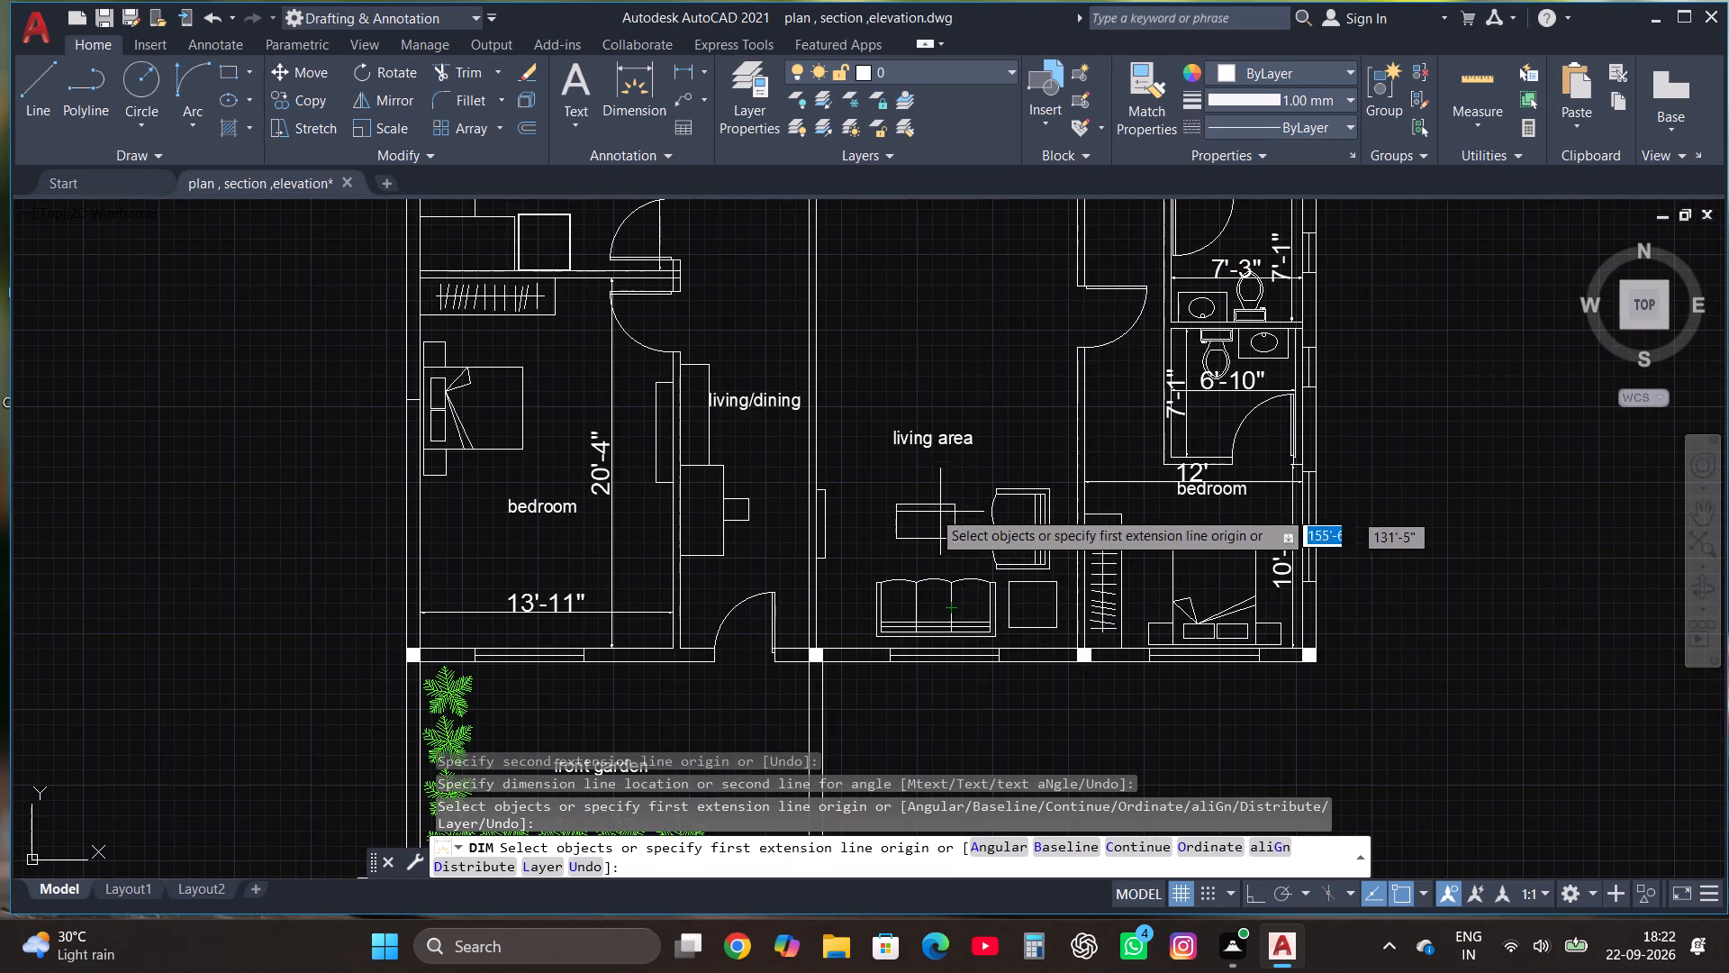
pyautogui.scroll(1, 819, 633)
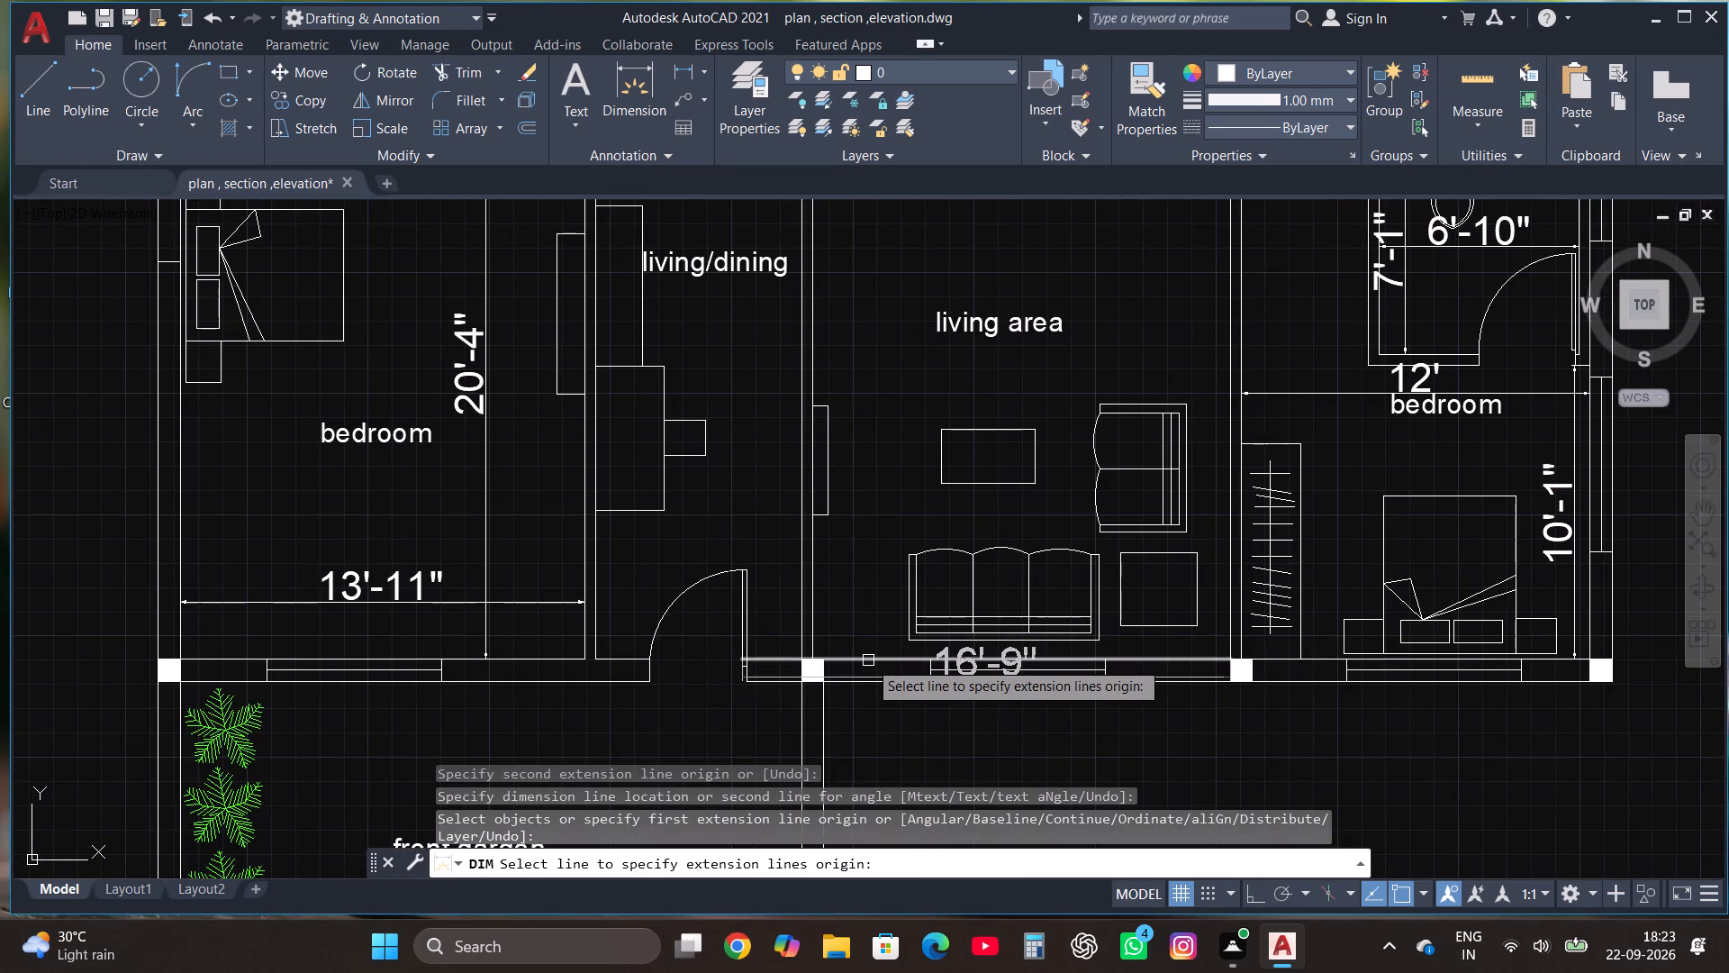
pyautogui.click(639, 101)
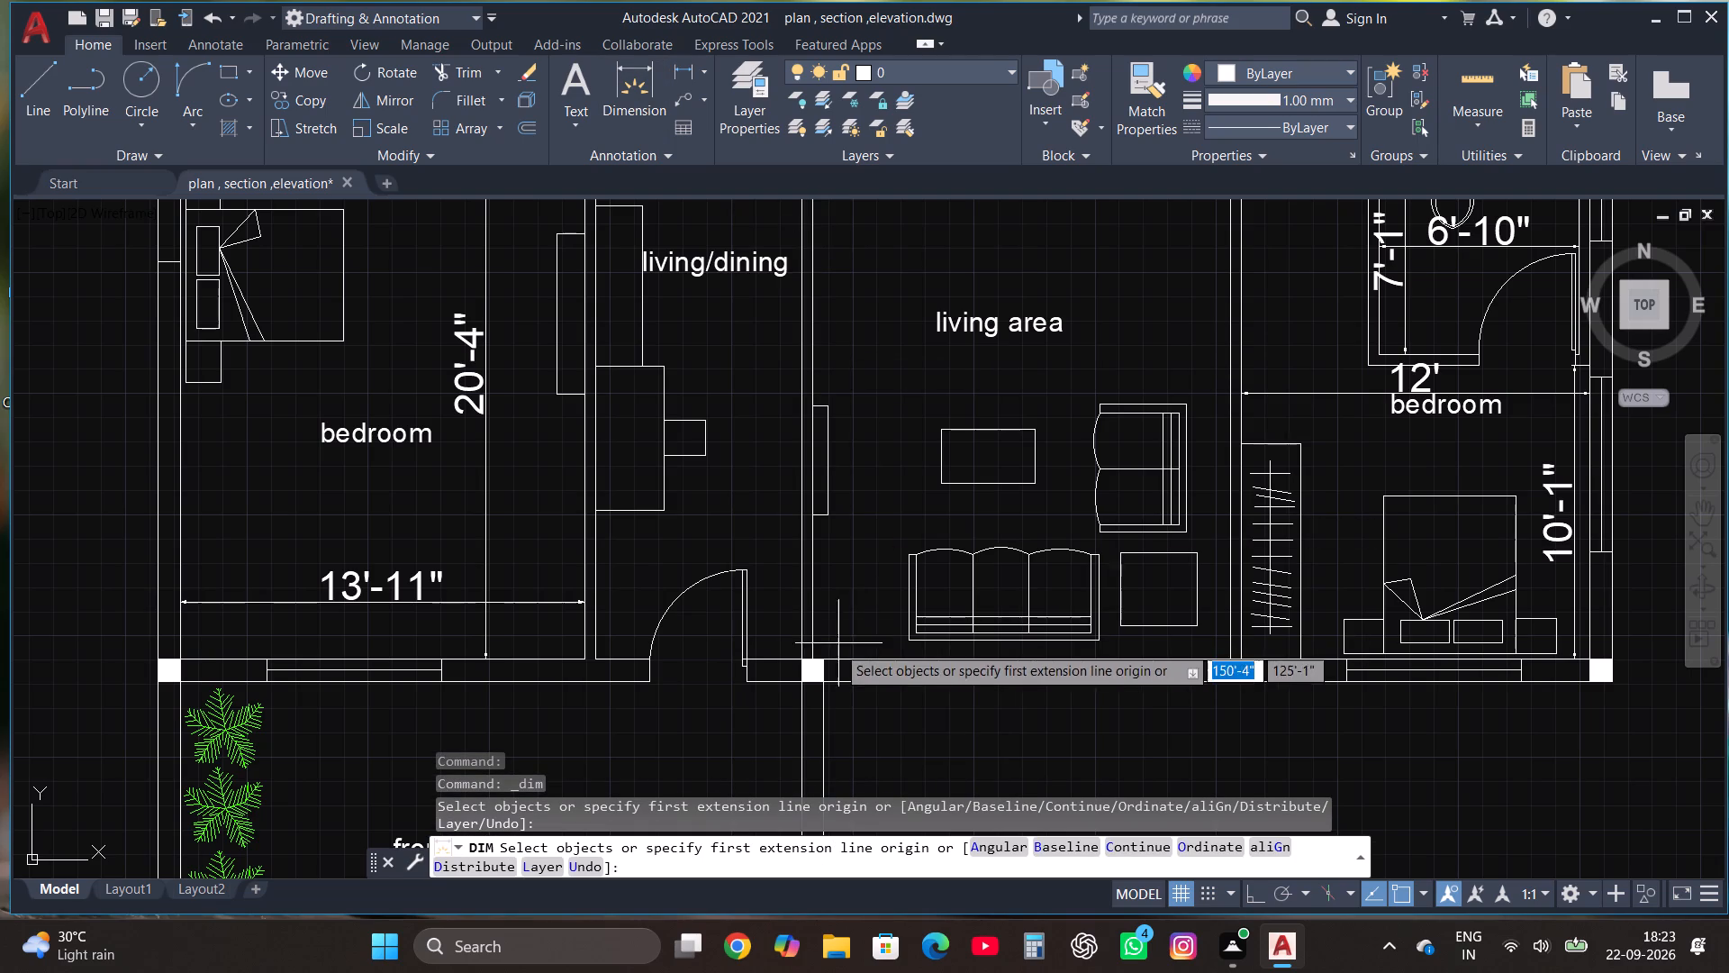
pyautogui.click(817, 654)
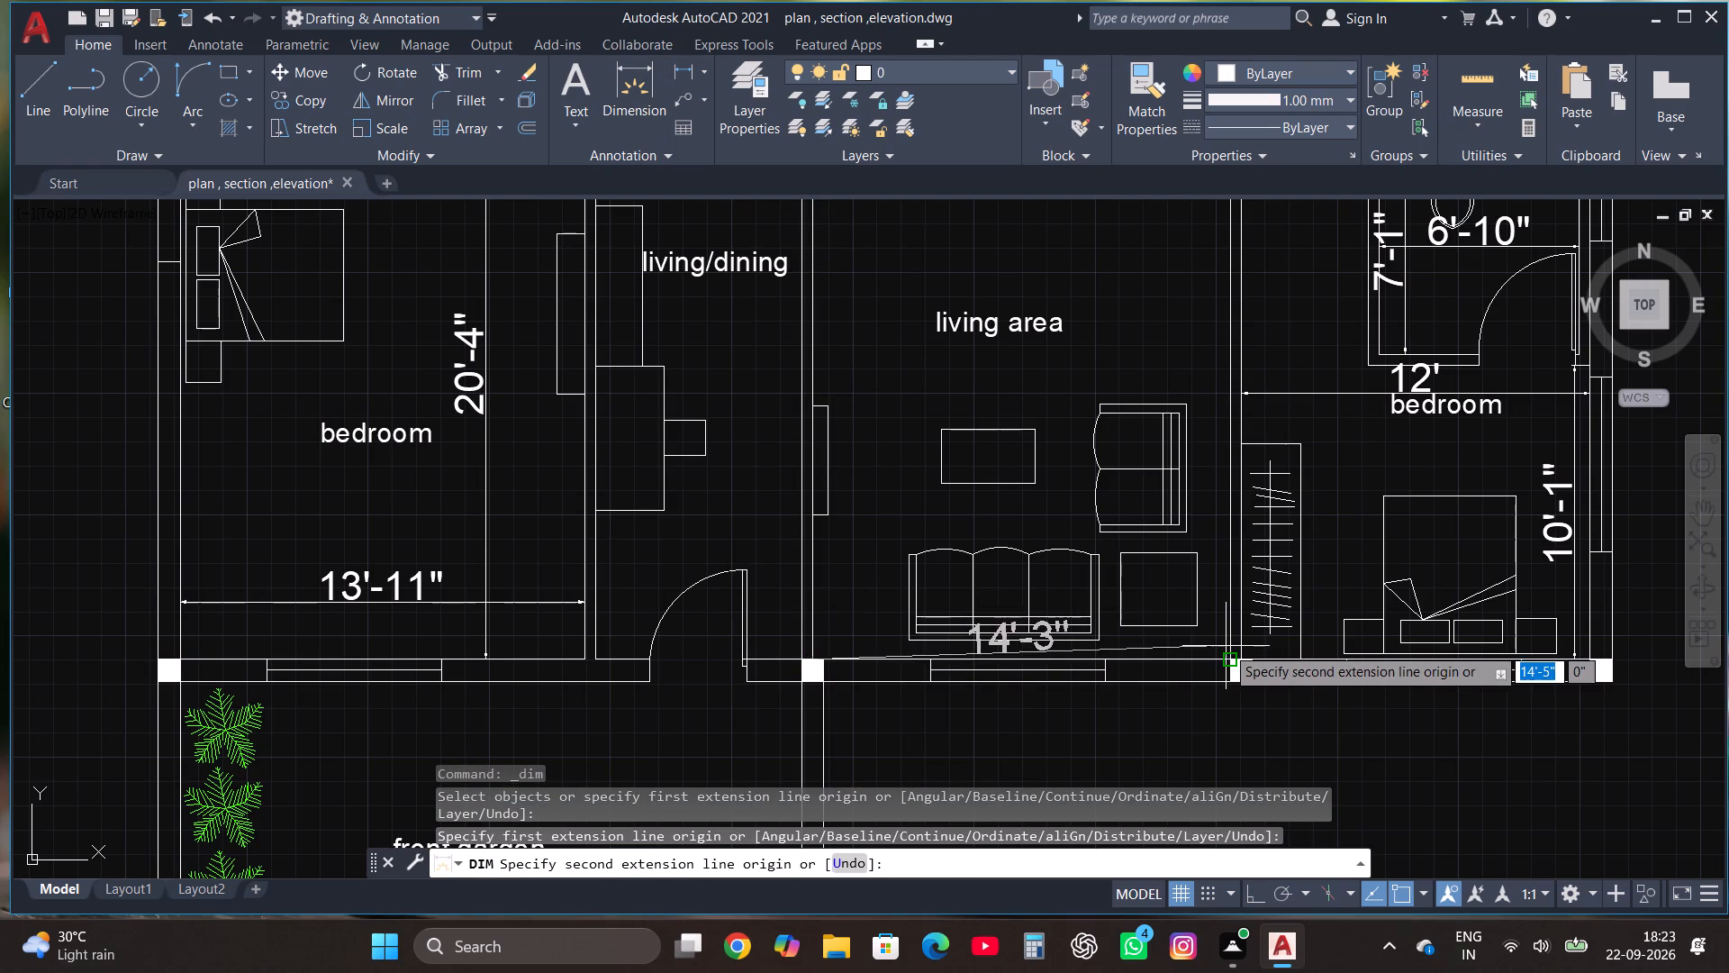
pyautogui.click(1235, 659)
pyautogui.click(1224, 385)
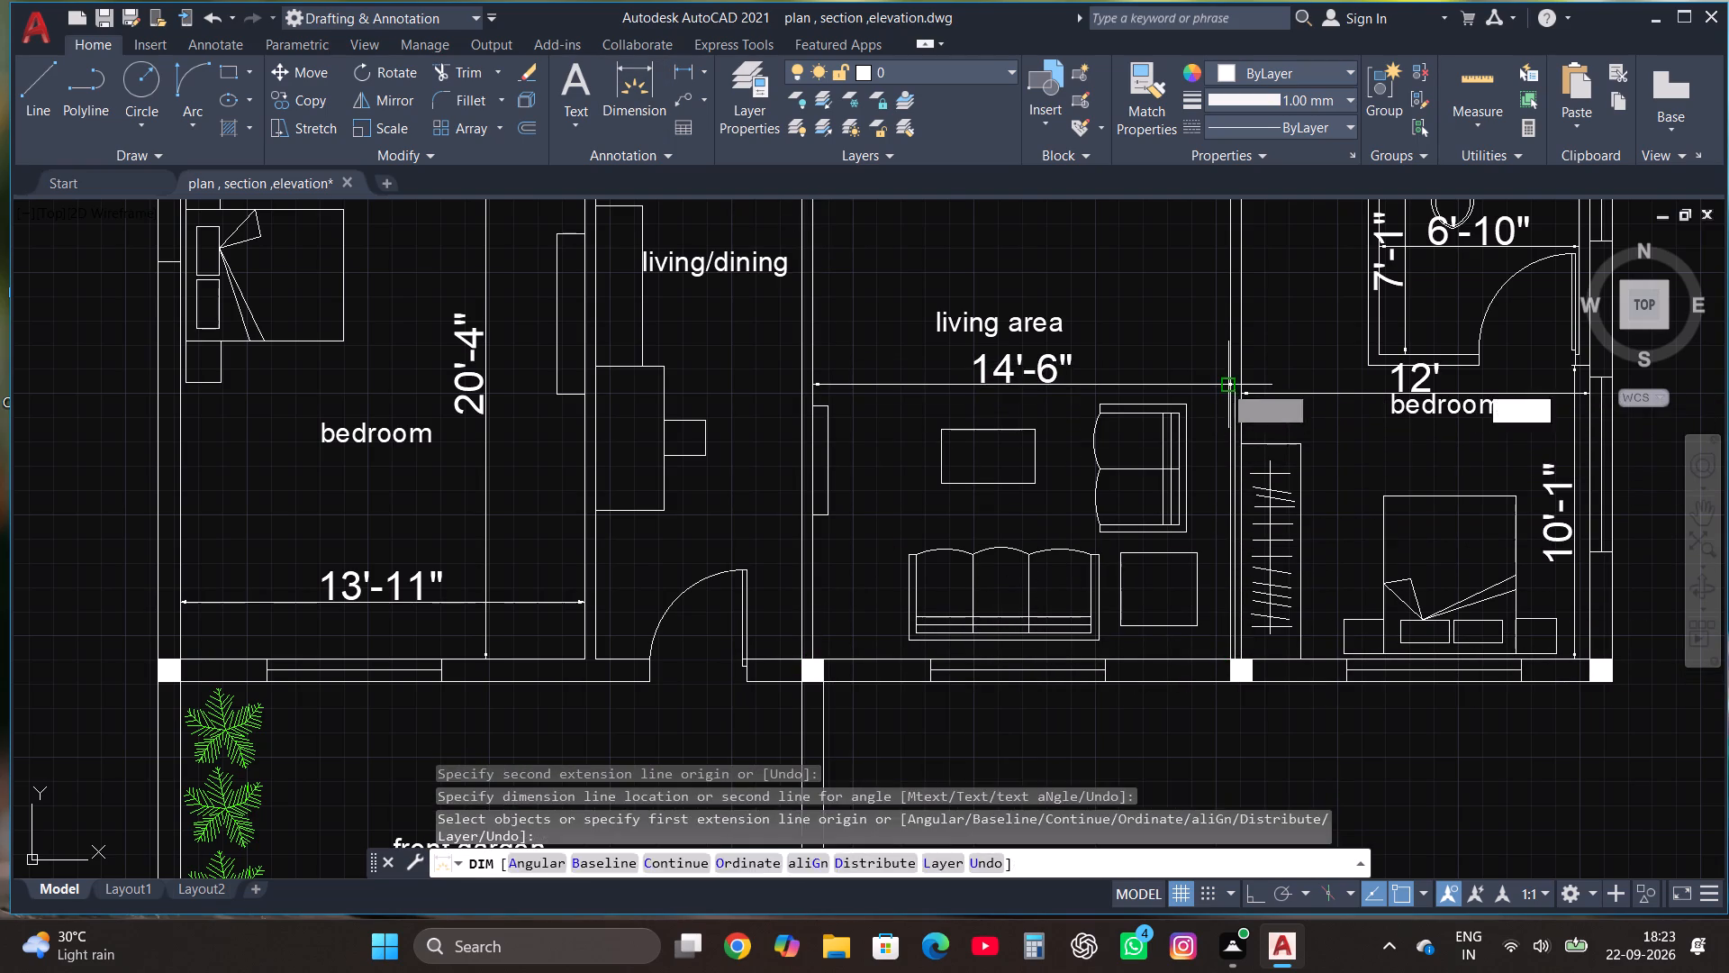
# Dimension the first-floor living area's inner width between the door openings, placing the dimension line between the northern kitchen and the doors.
pyautogui.scroll(-3, 1212, 452)
pyautogui.scroll(2, 1222, 347)
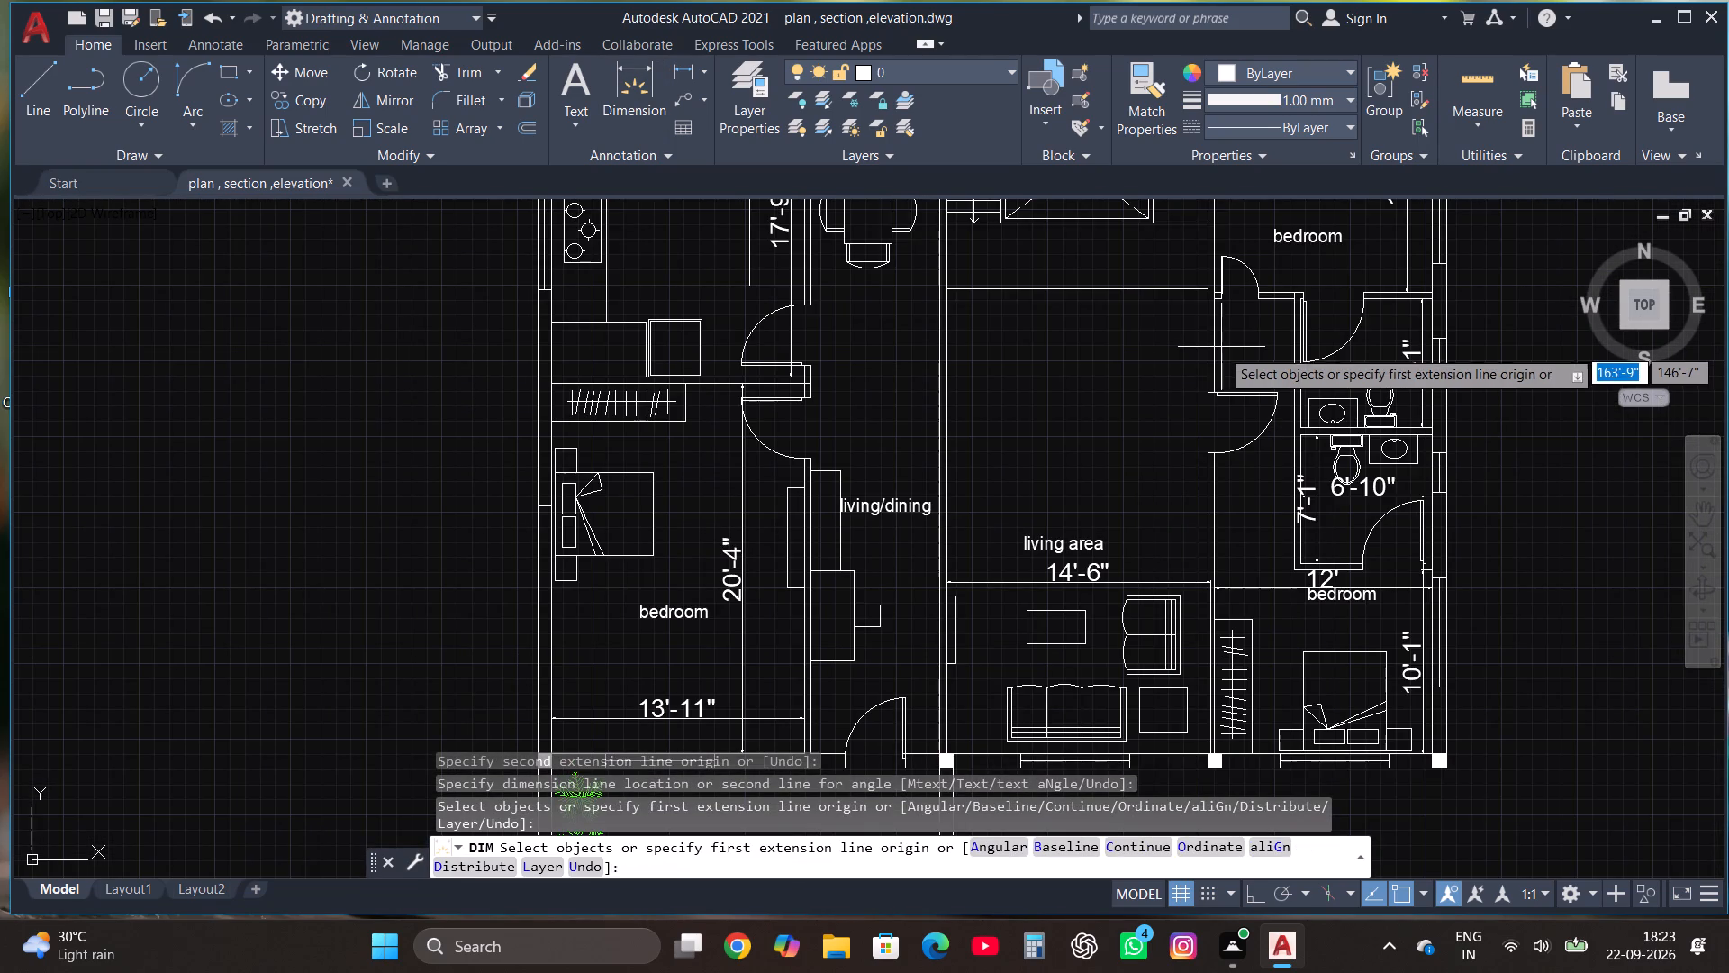
pyautogui.scroll(-1, 1145, 441)
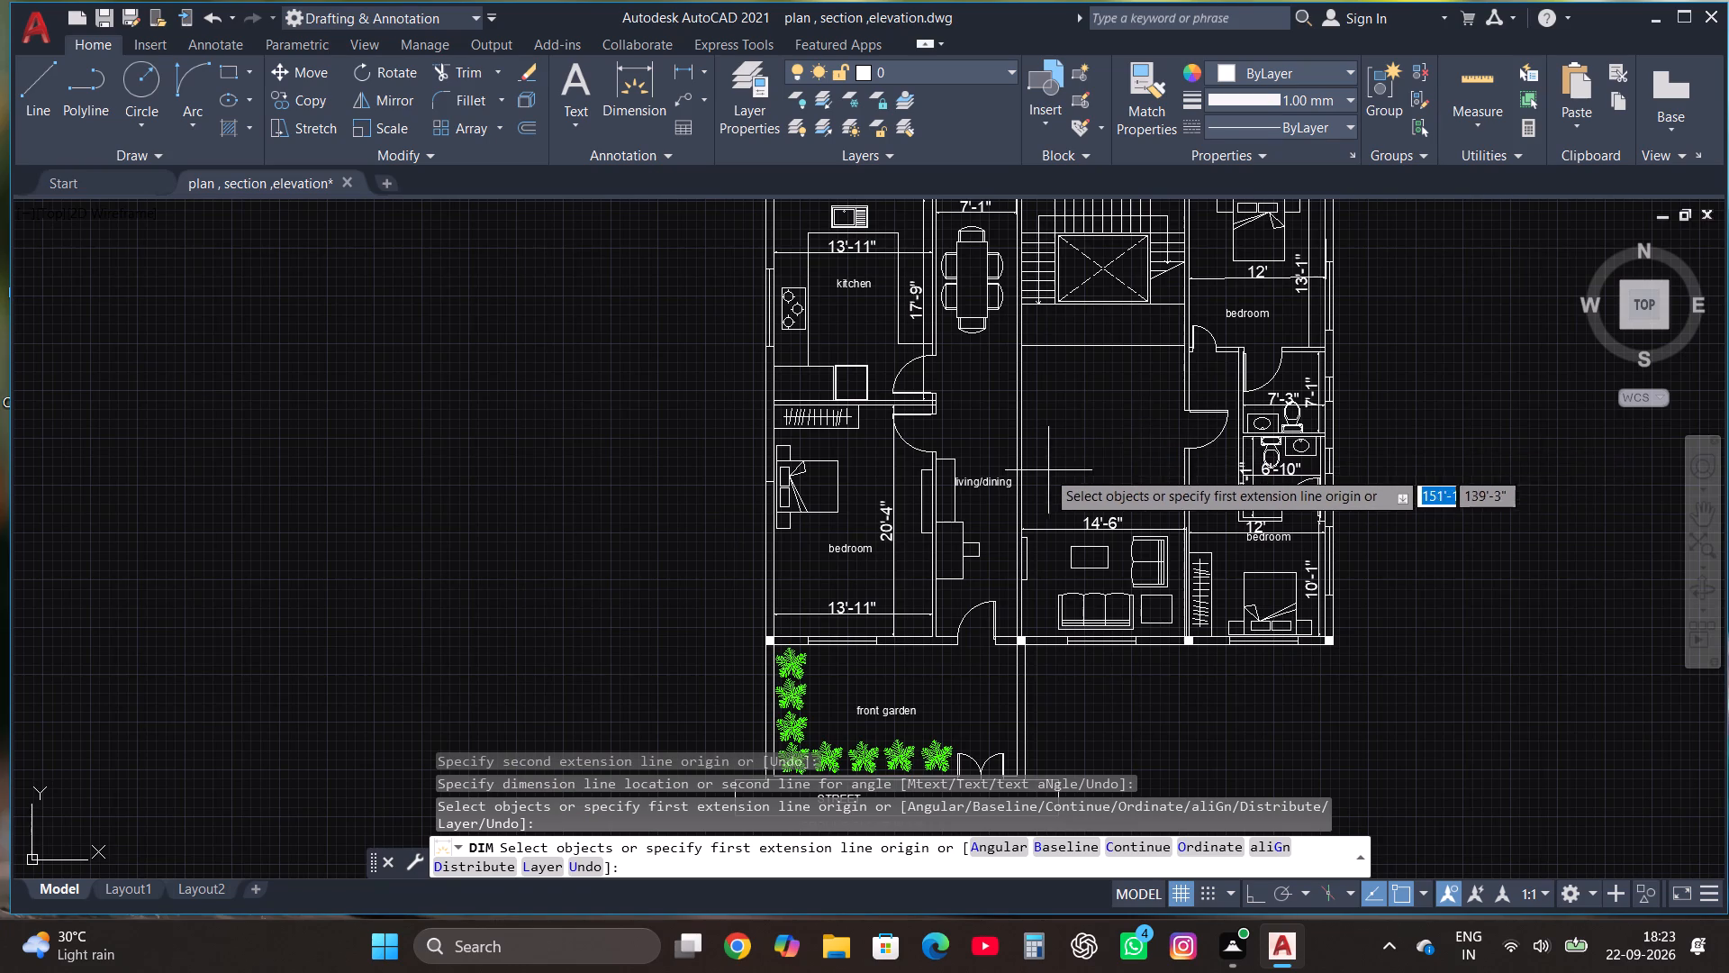
pyautogui.scroll(1, 1044, 470)
pyautogui.scroll(-1, 1041, 501)
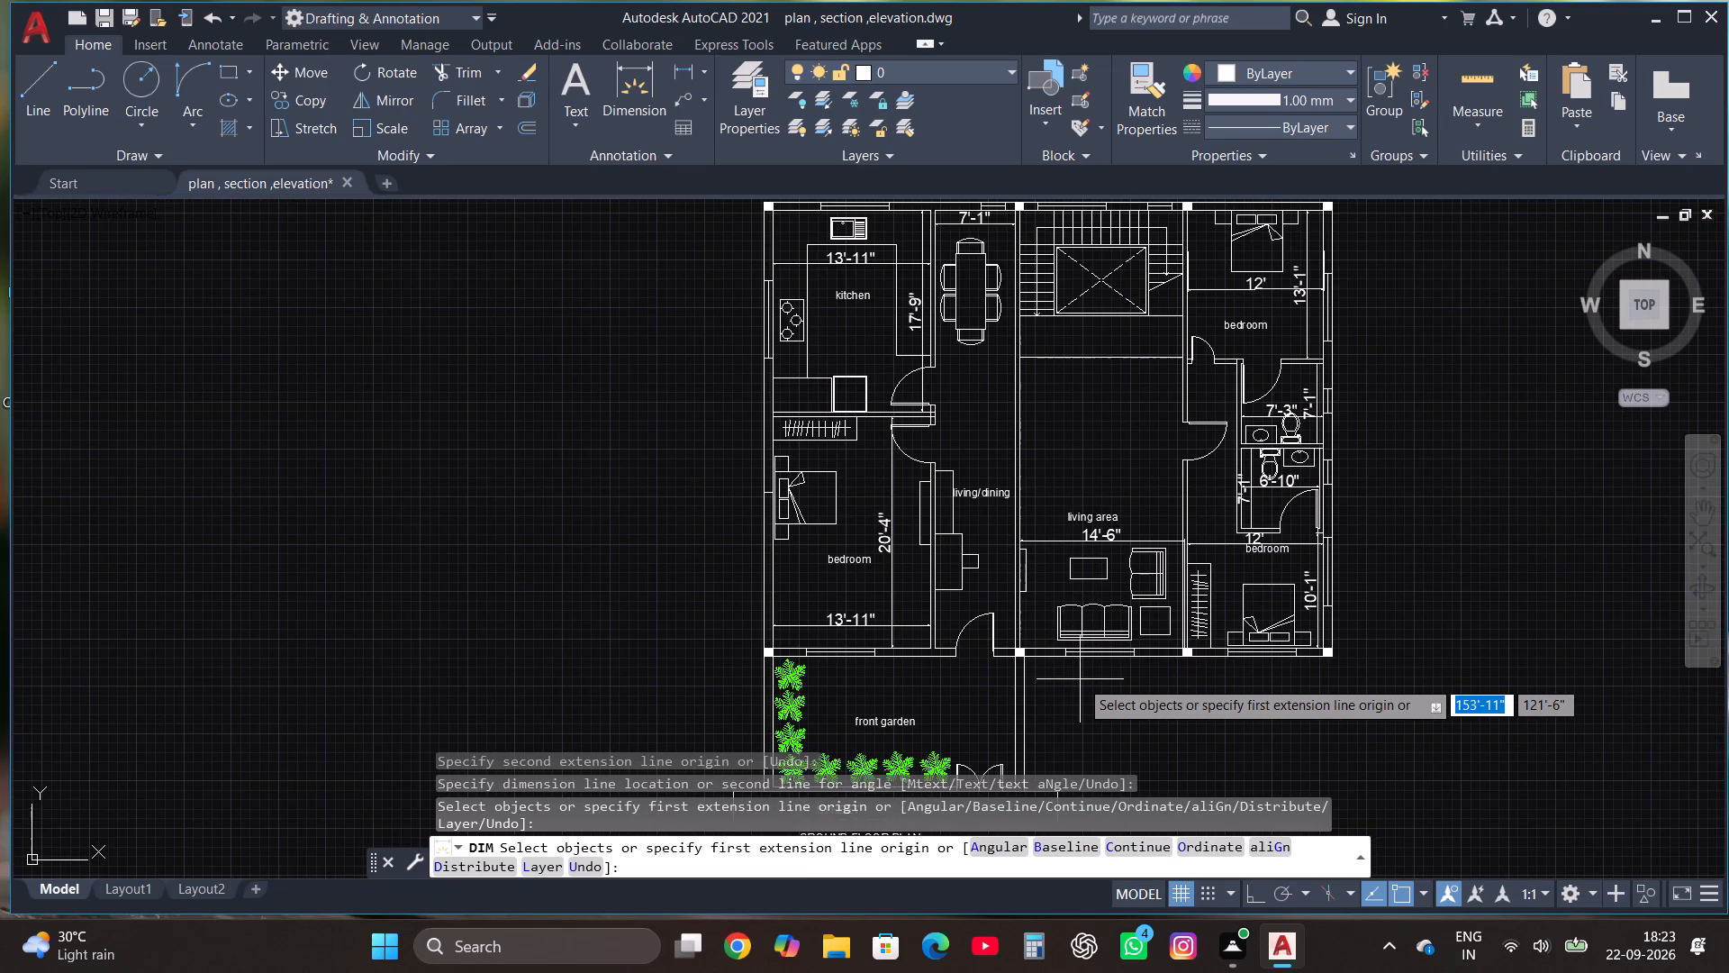
pyautogui.scroll(-2, 1118, 711)
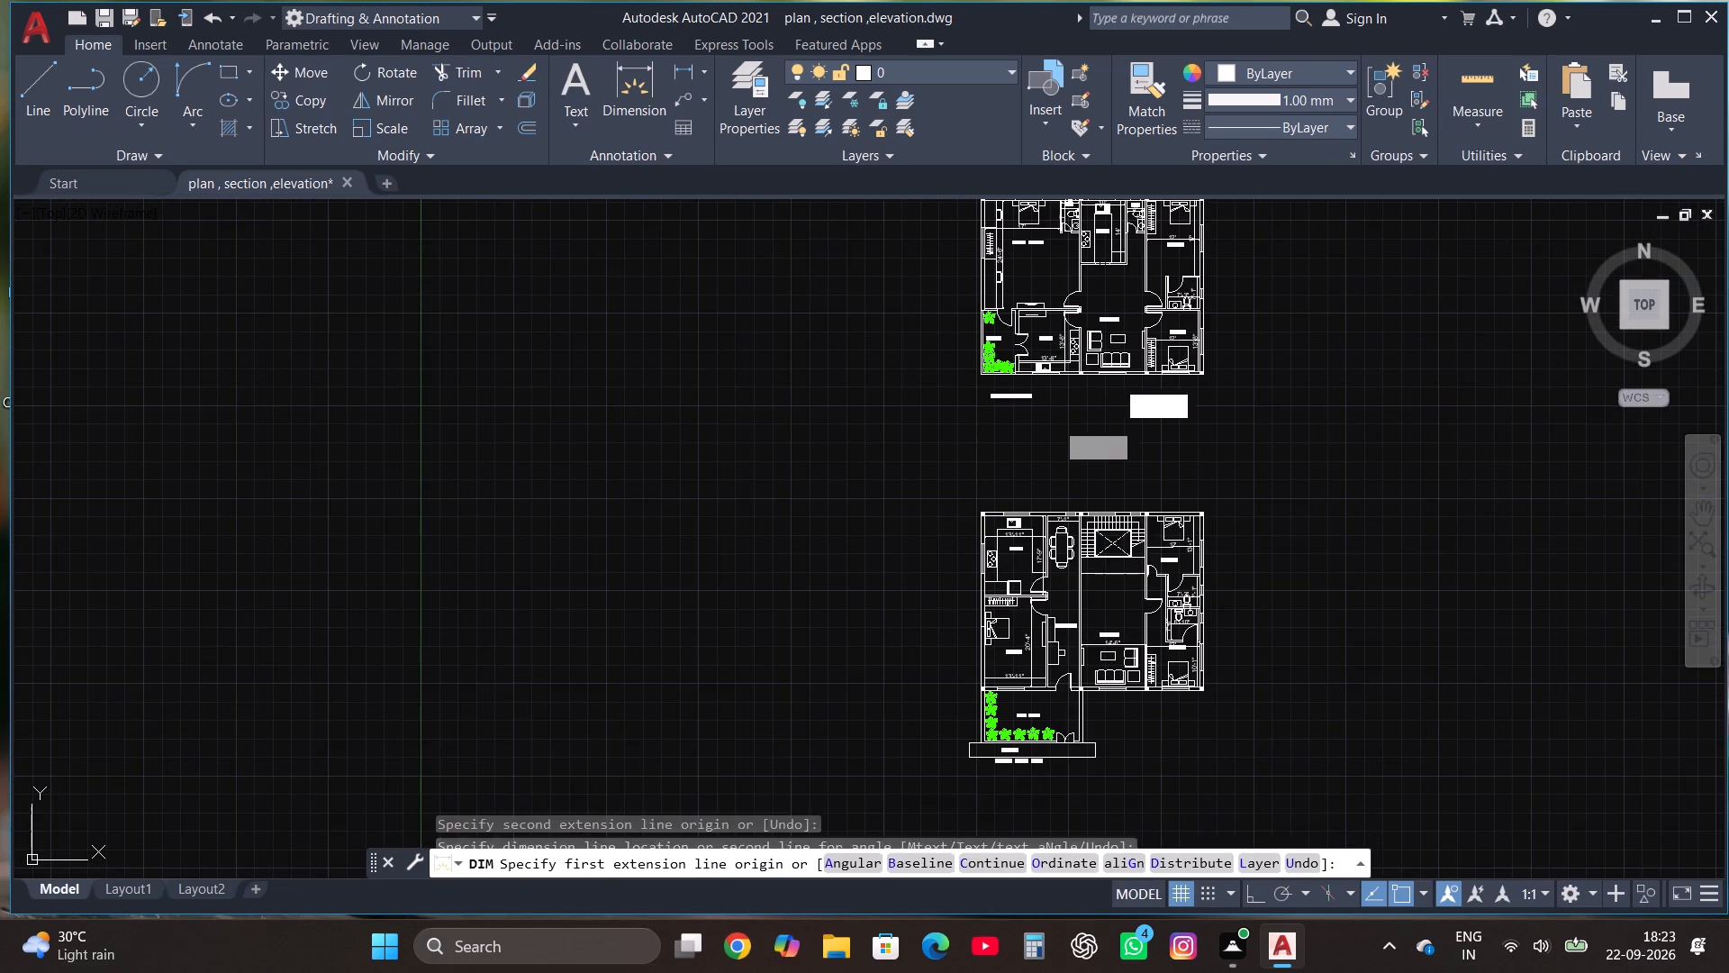
pyautogui.scroll(-1, 1062, 531)
pyautogui.scroll(4, 1079, 363)
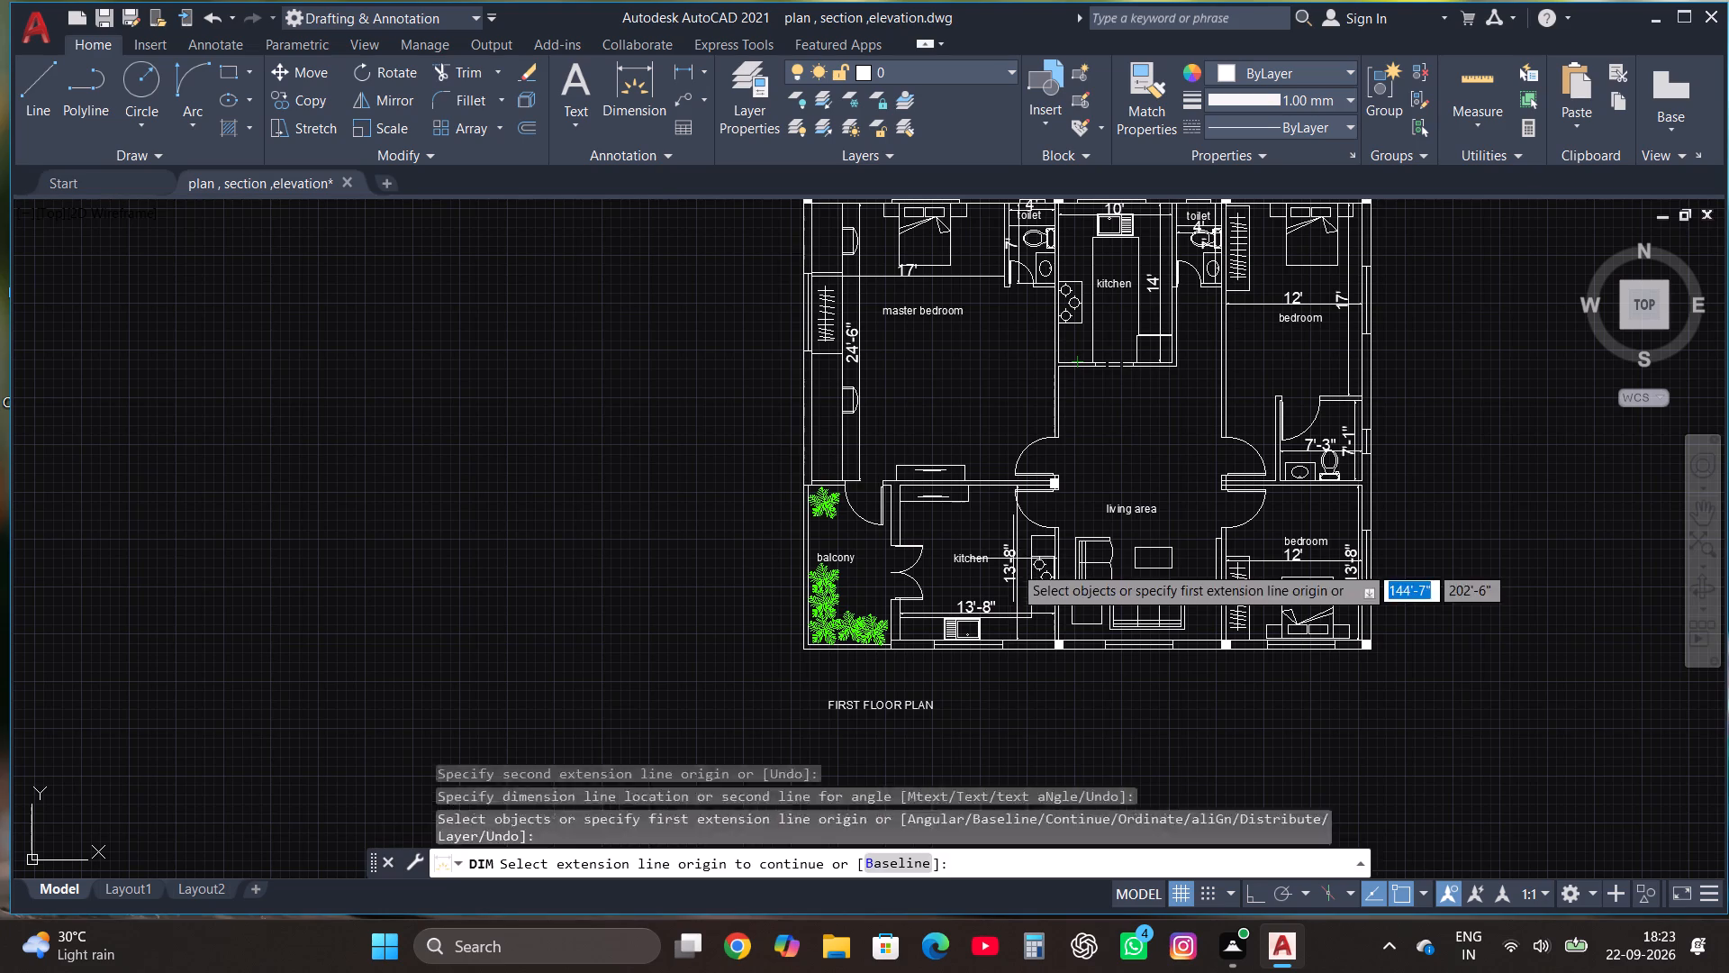
pyautogui.scroll(1, 1176, 382)
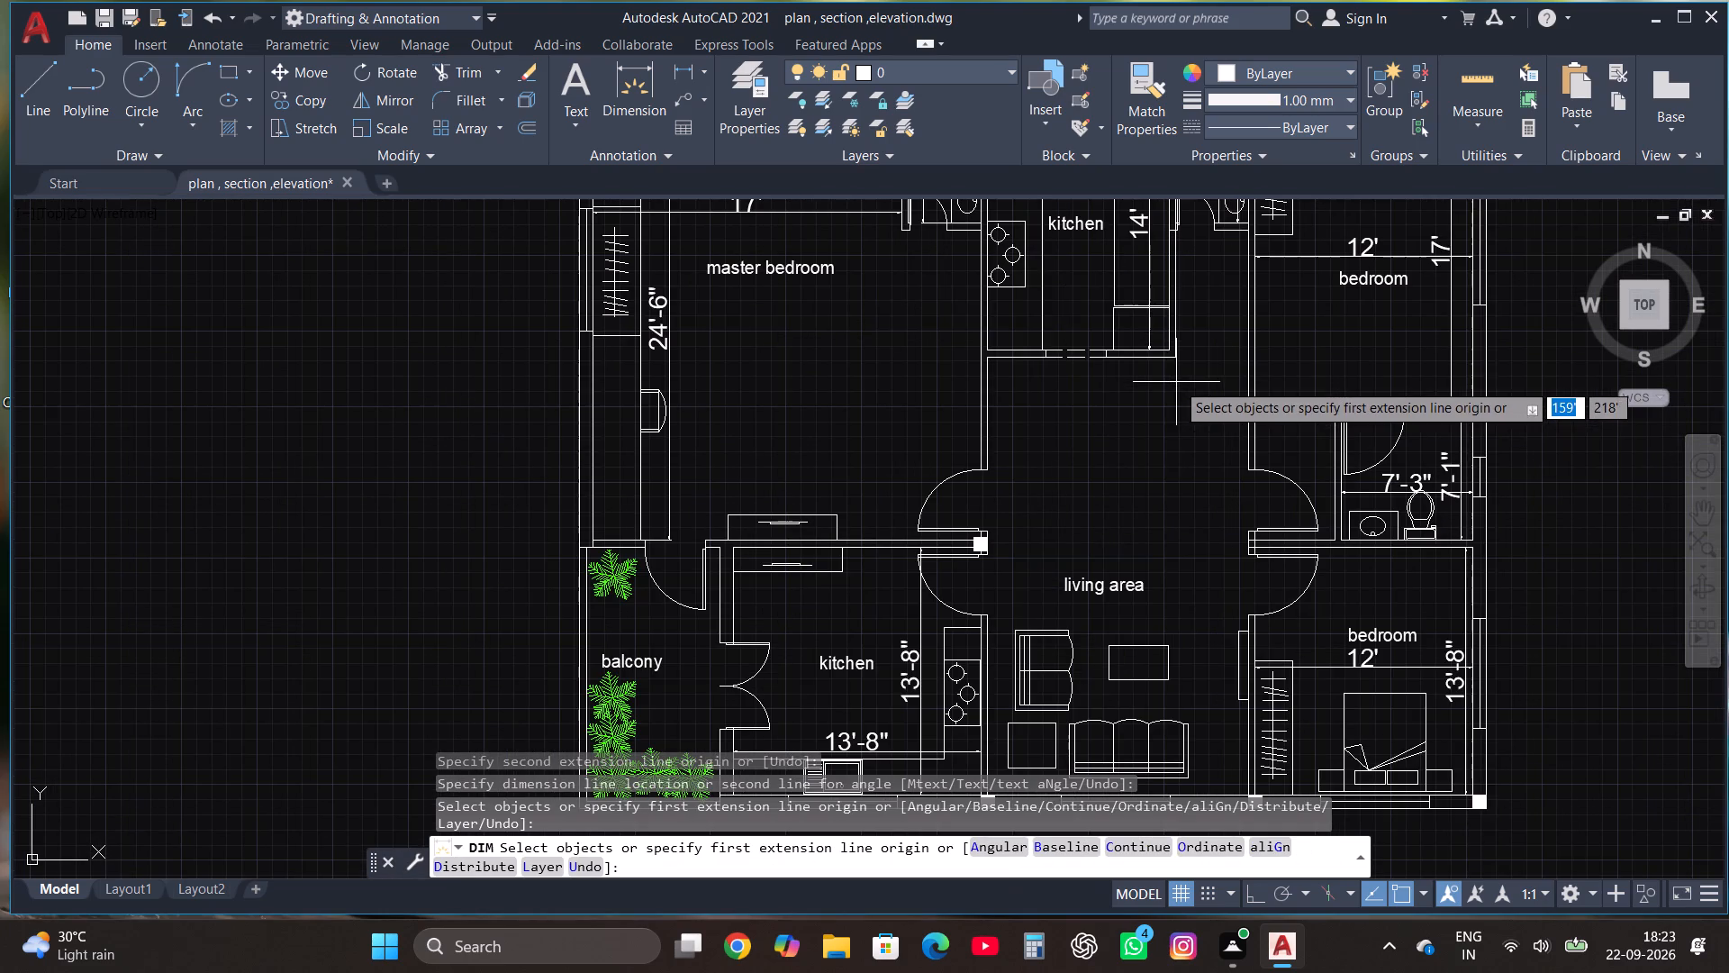
pyautogui.click(647, 87)
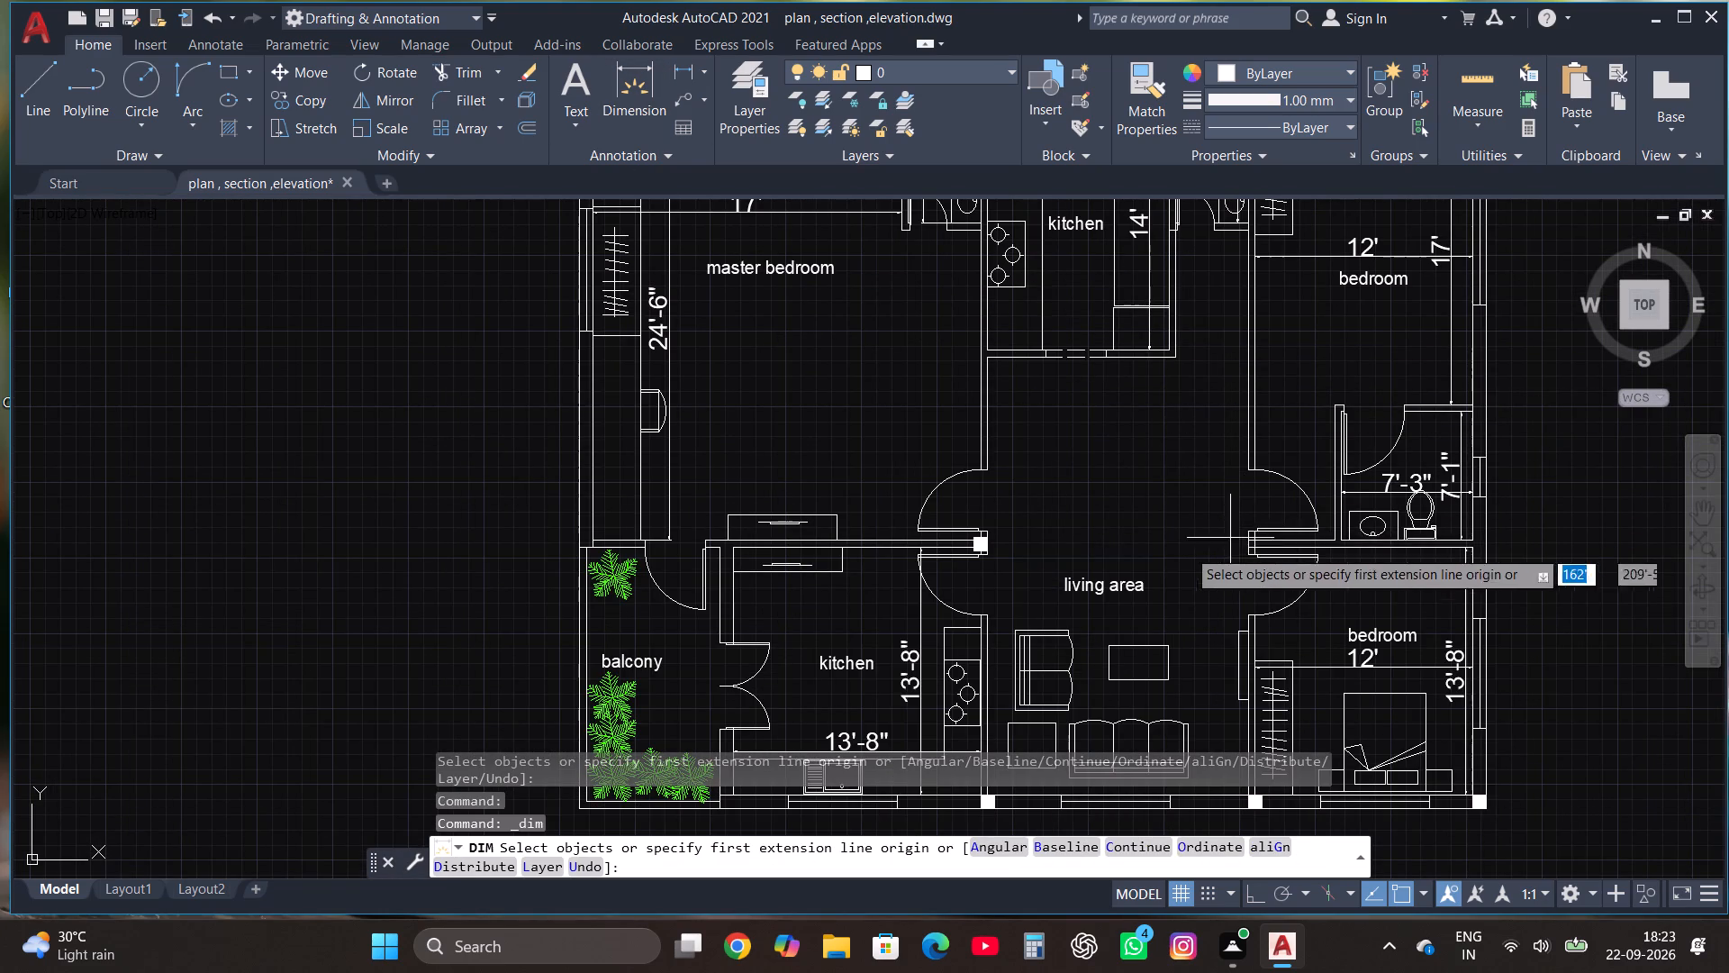
pyautogui.click(990, 473)
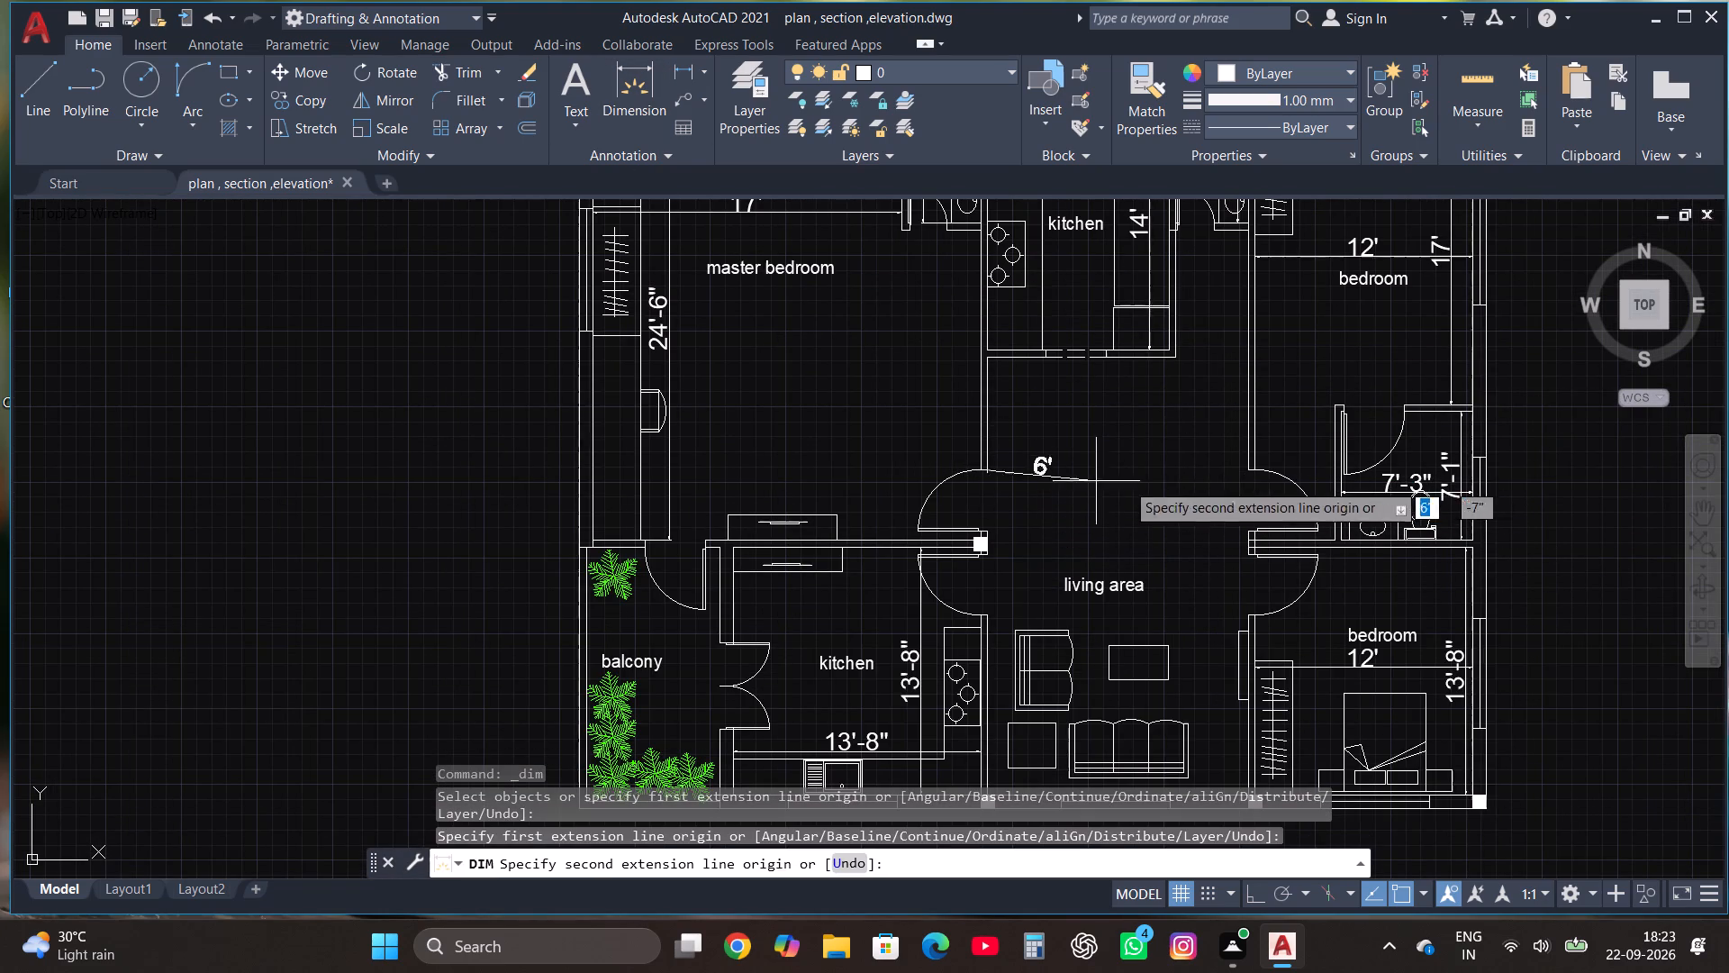
pyautogui.click(1246, 472)
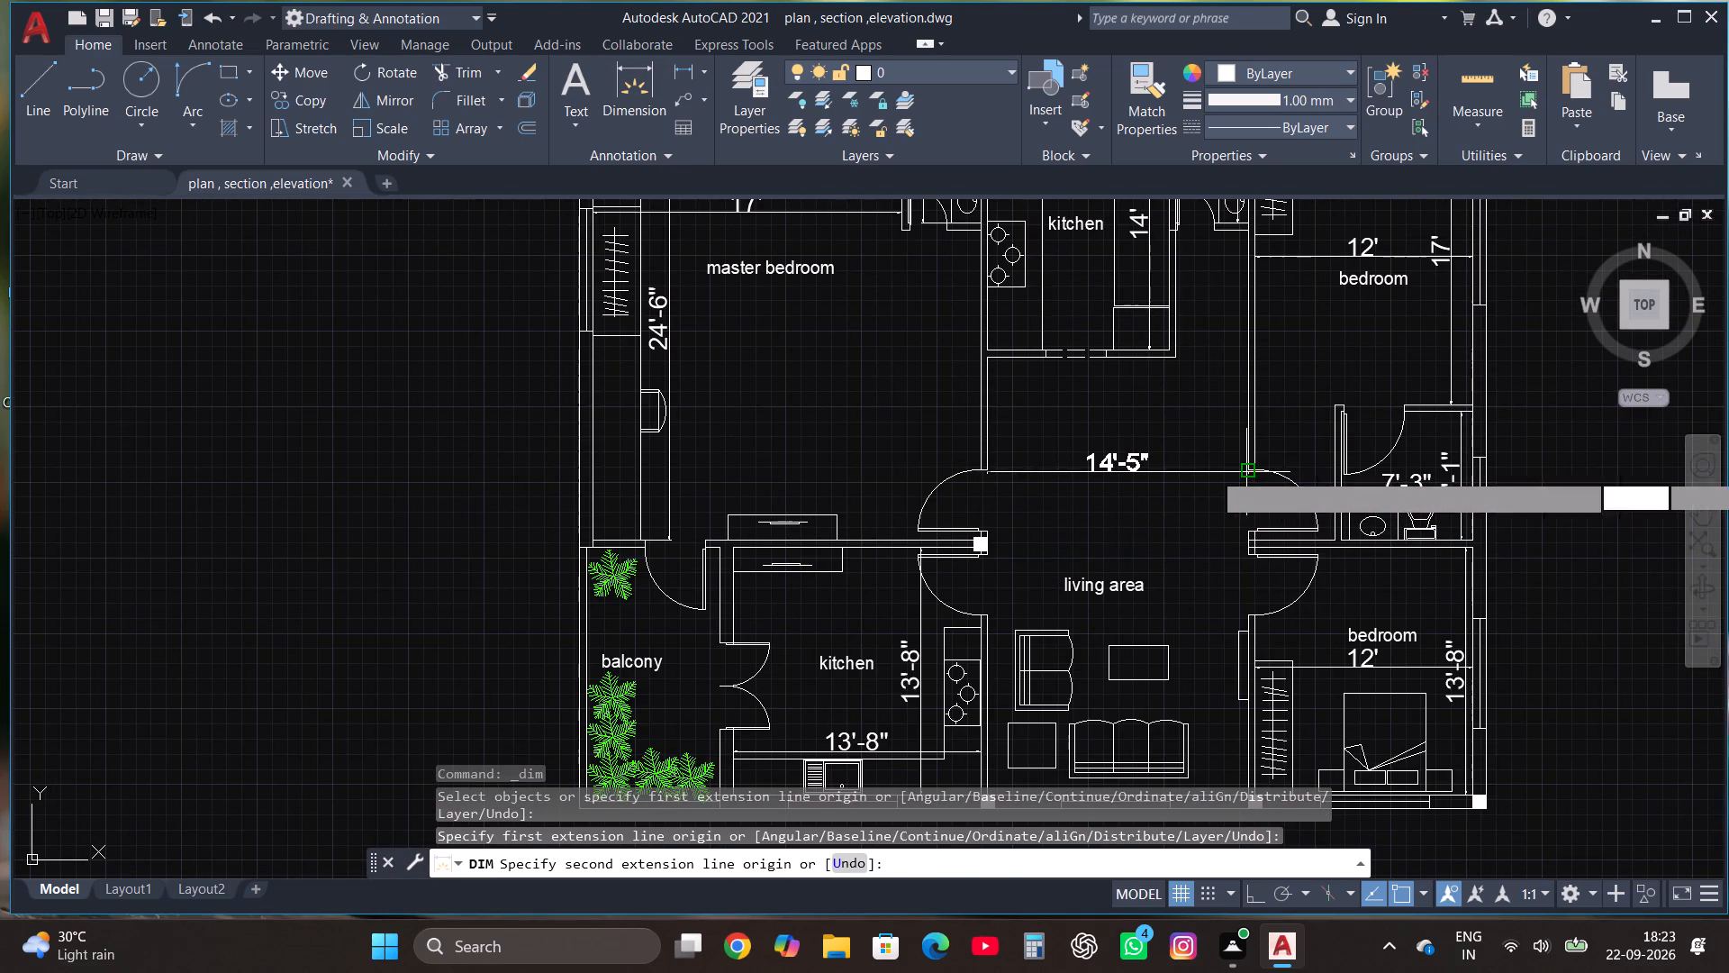
pyautogui.click(1236, 438)
# Dimension the terrace's outer length on the second floor plan from its west wall line, placing the dimension line outside that wall.
pyautogui.scroll(-1, 1233, 442)
pyautogui.scroll(2, 1144, 638)
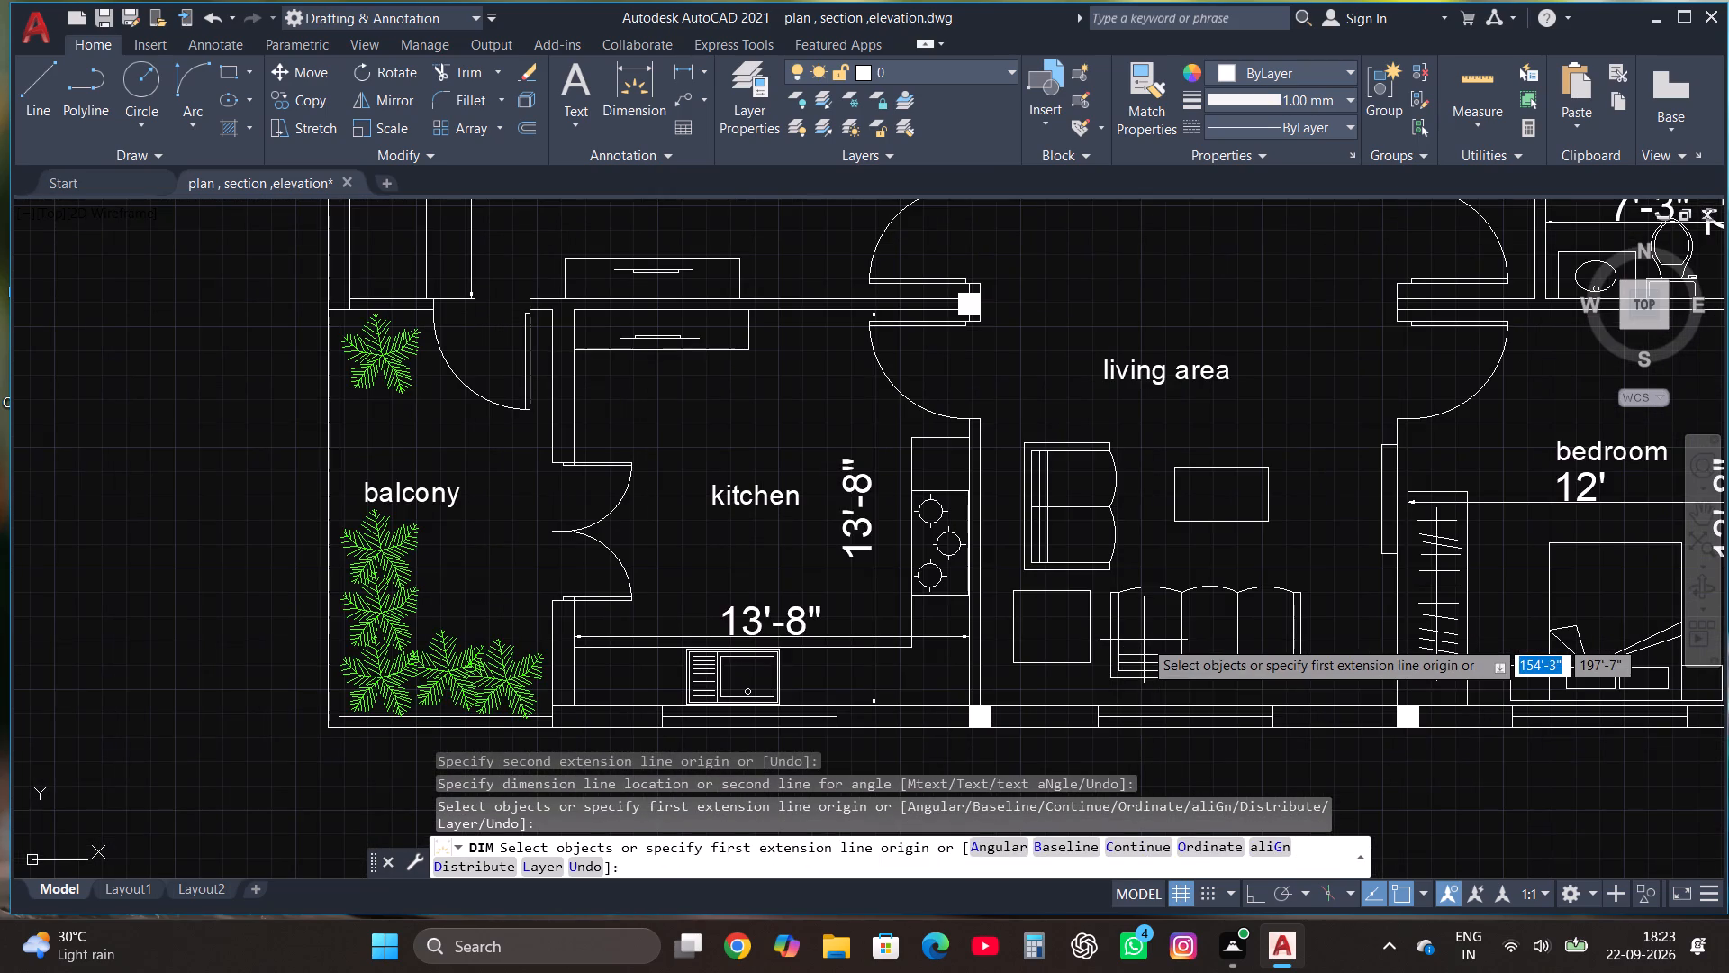
pyautogui.scroll(-2, 1138, 650)
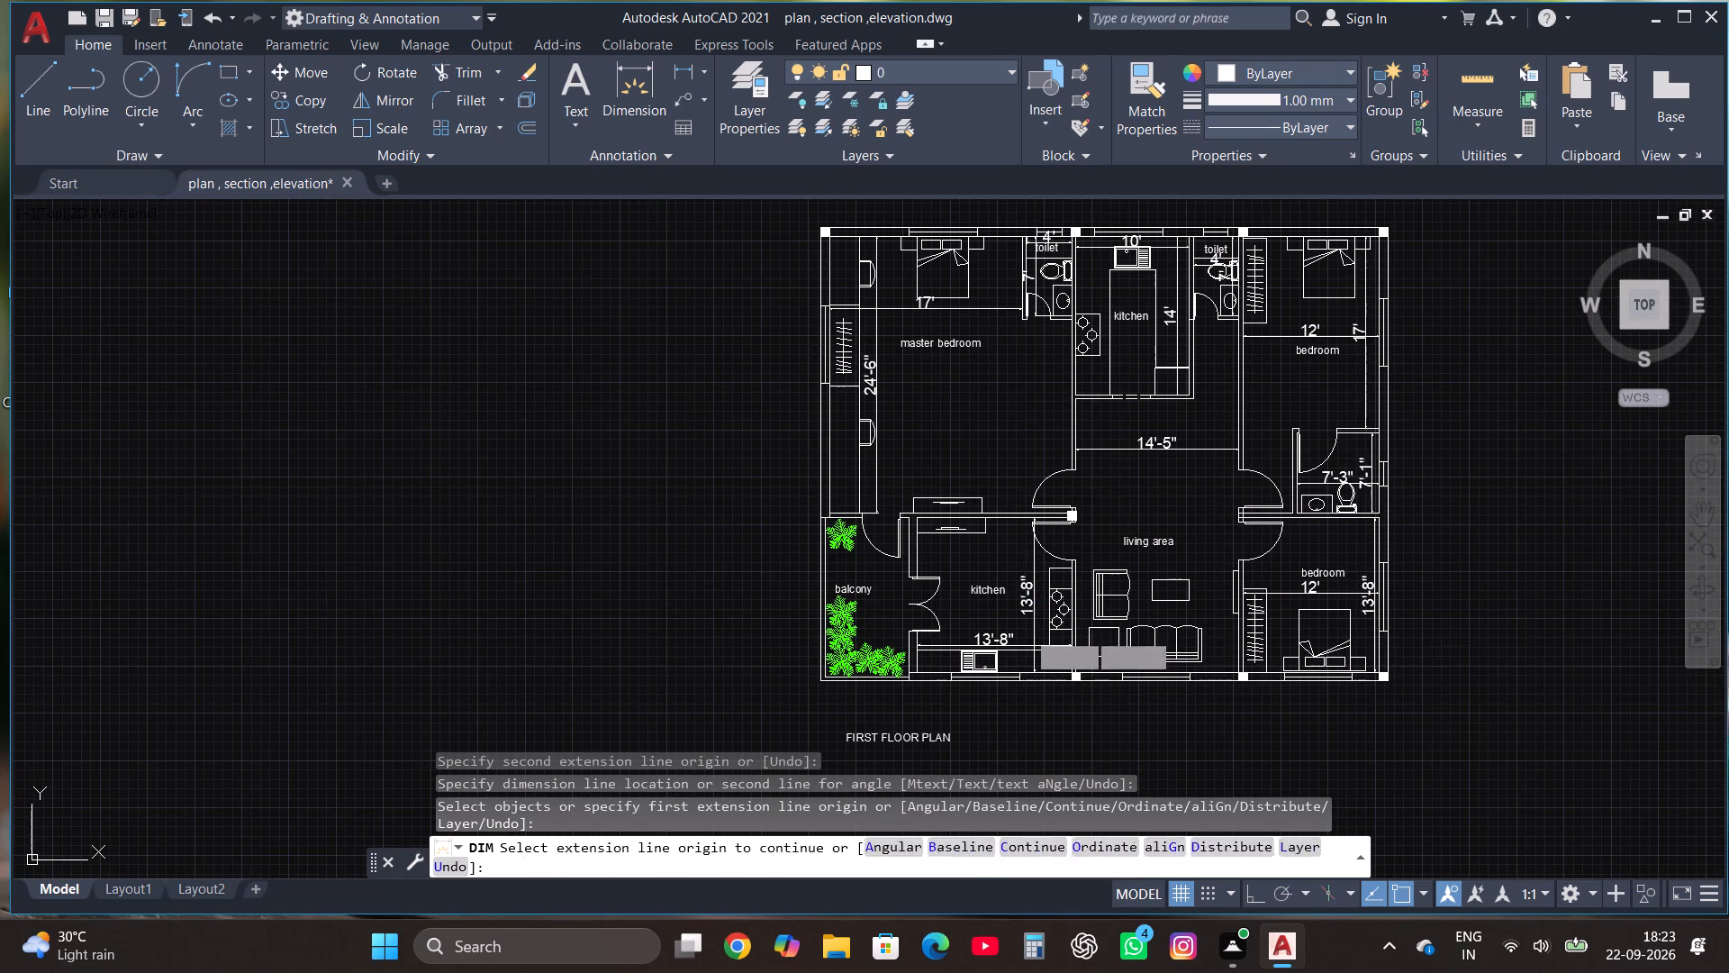
pyautogui.scroll(-3, 1014, 613)
pyautogui.scroll(2, 985, 600)
pyautogui.scroll(2, 963, 677)
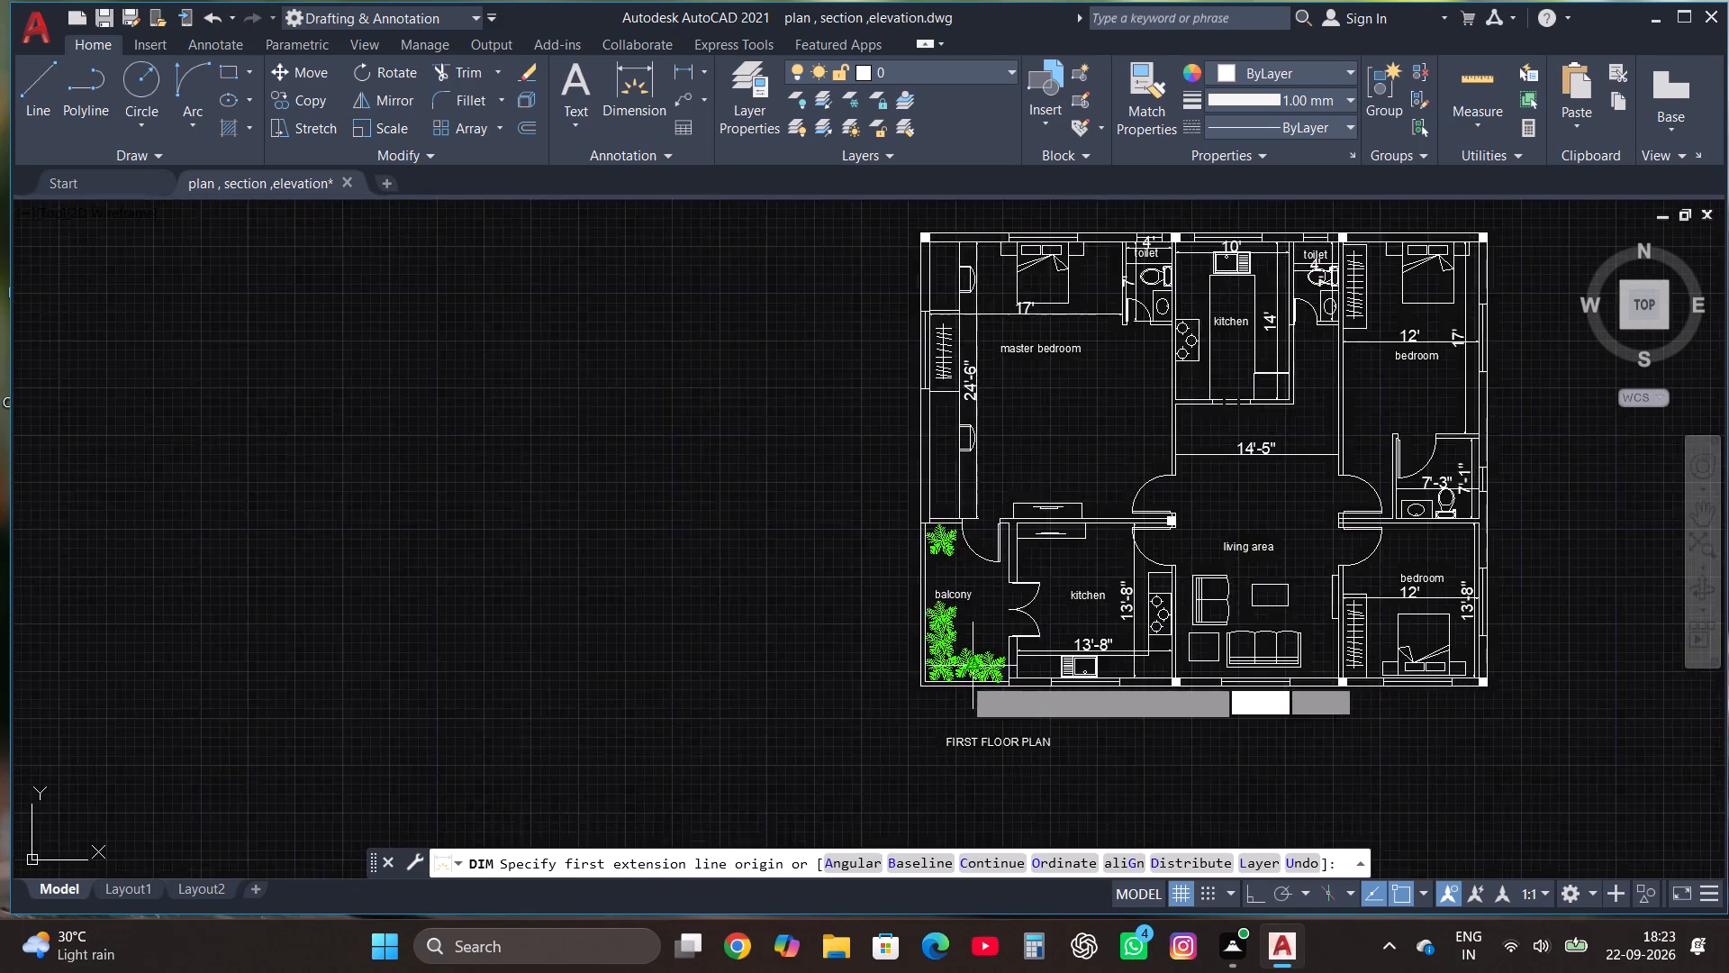
pyautogui.scroll(1, 963, 677)
pyautogui.scroll(-4, 957, 723)
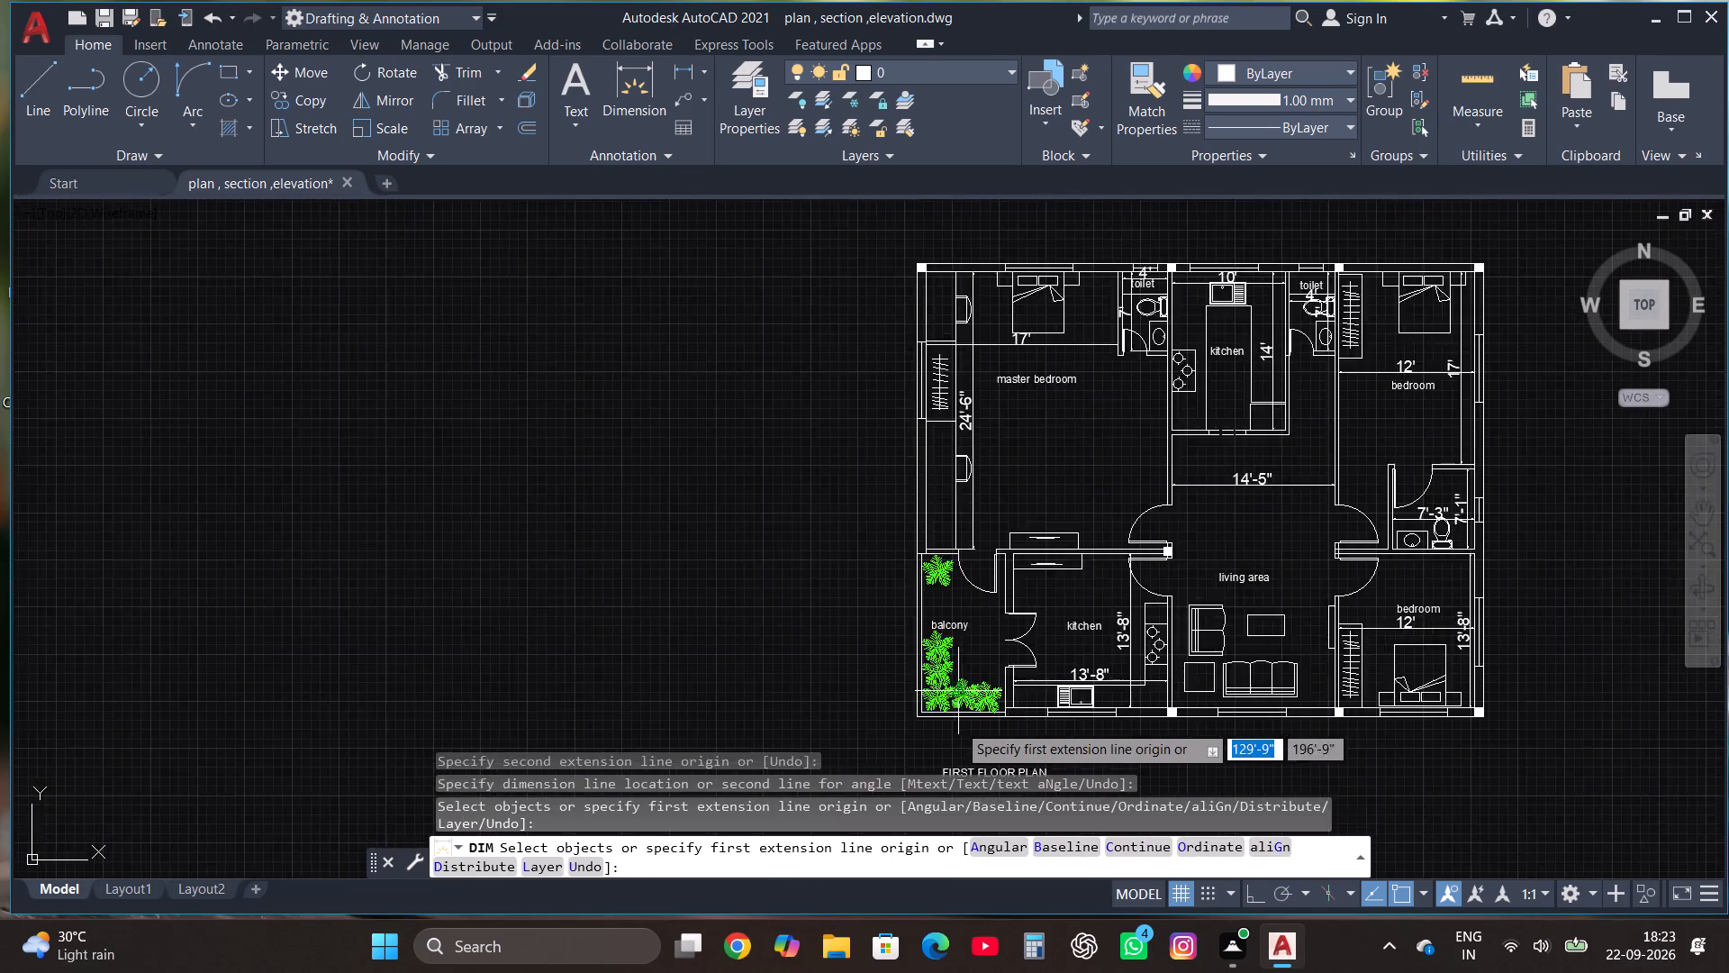
pyautogui.scroll(2, 1024, 355)
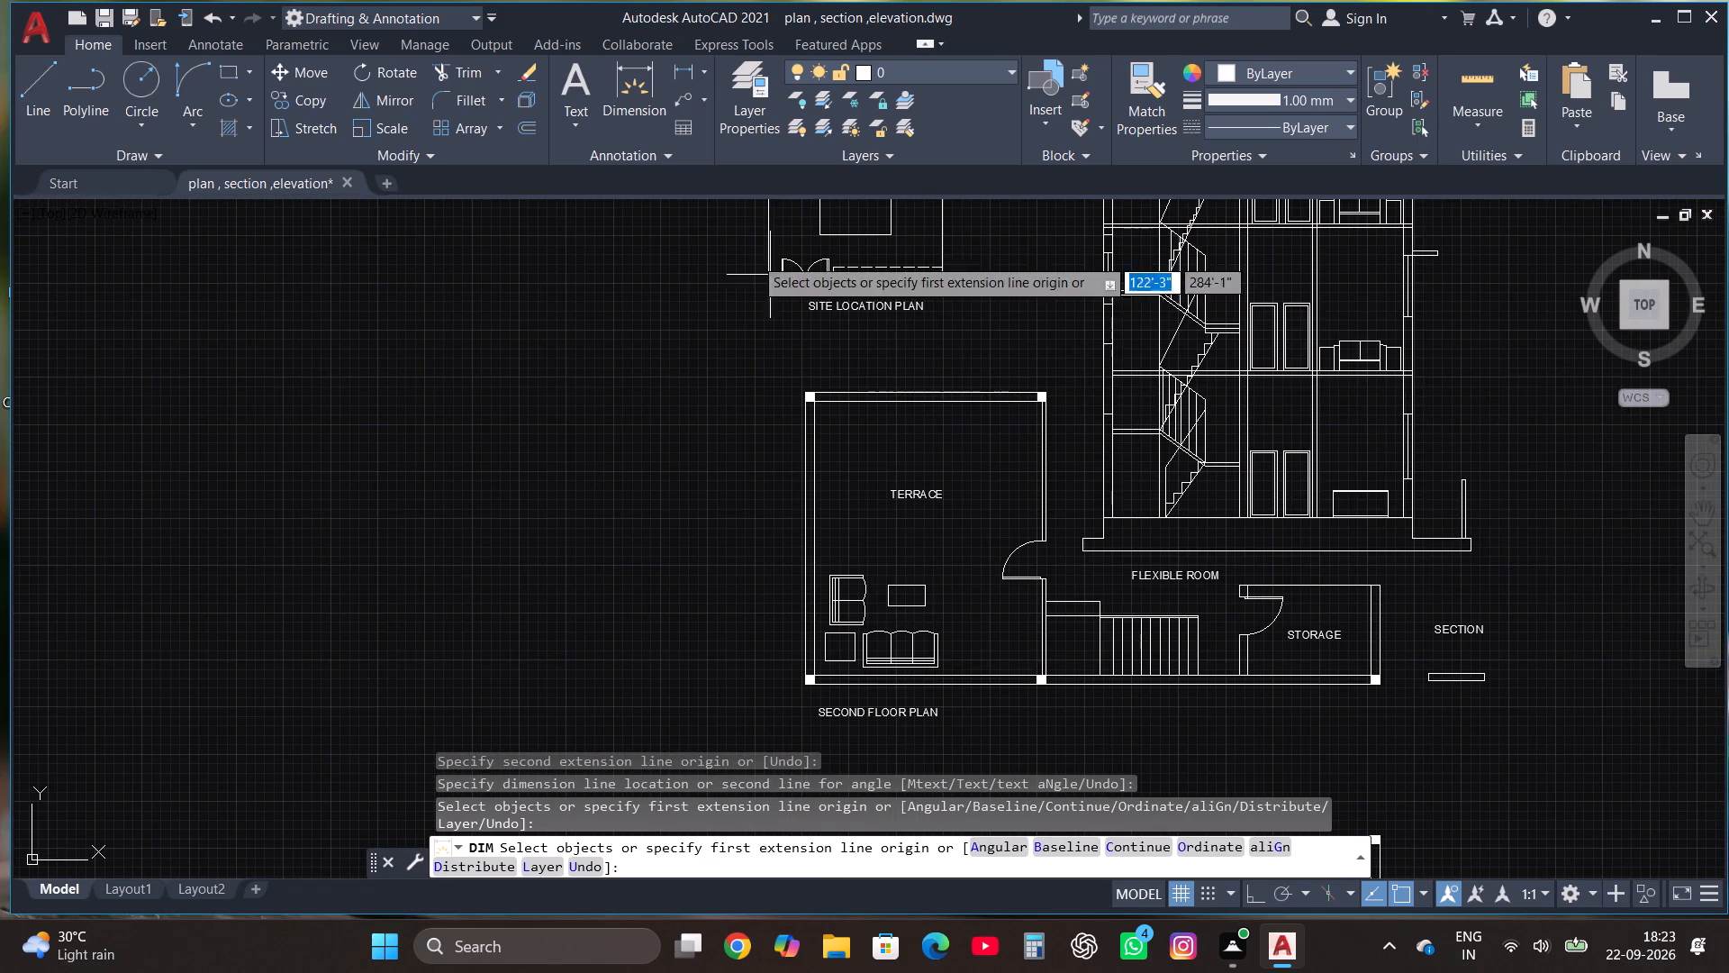
pyautogui.click(653, 77)
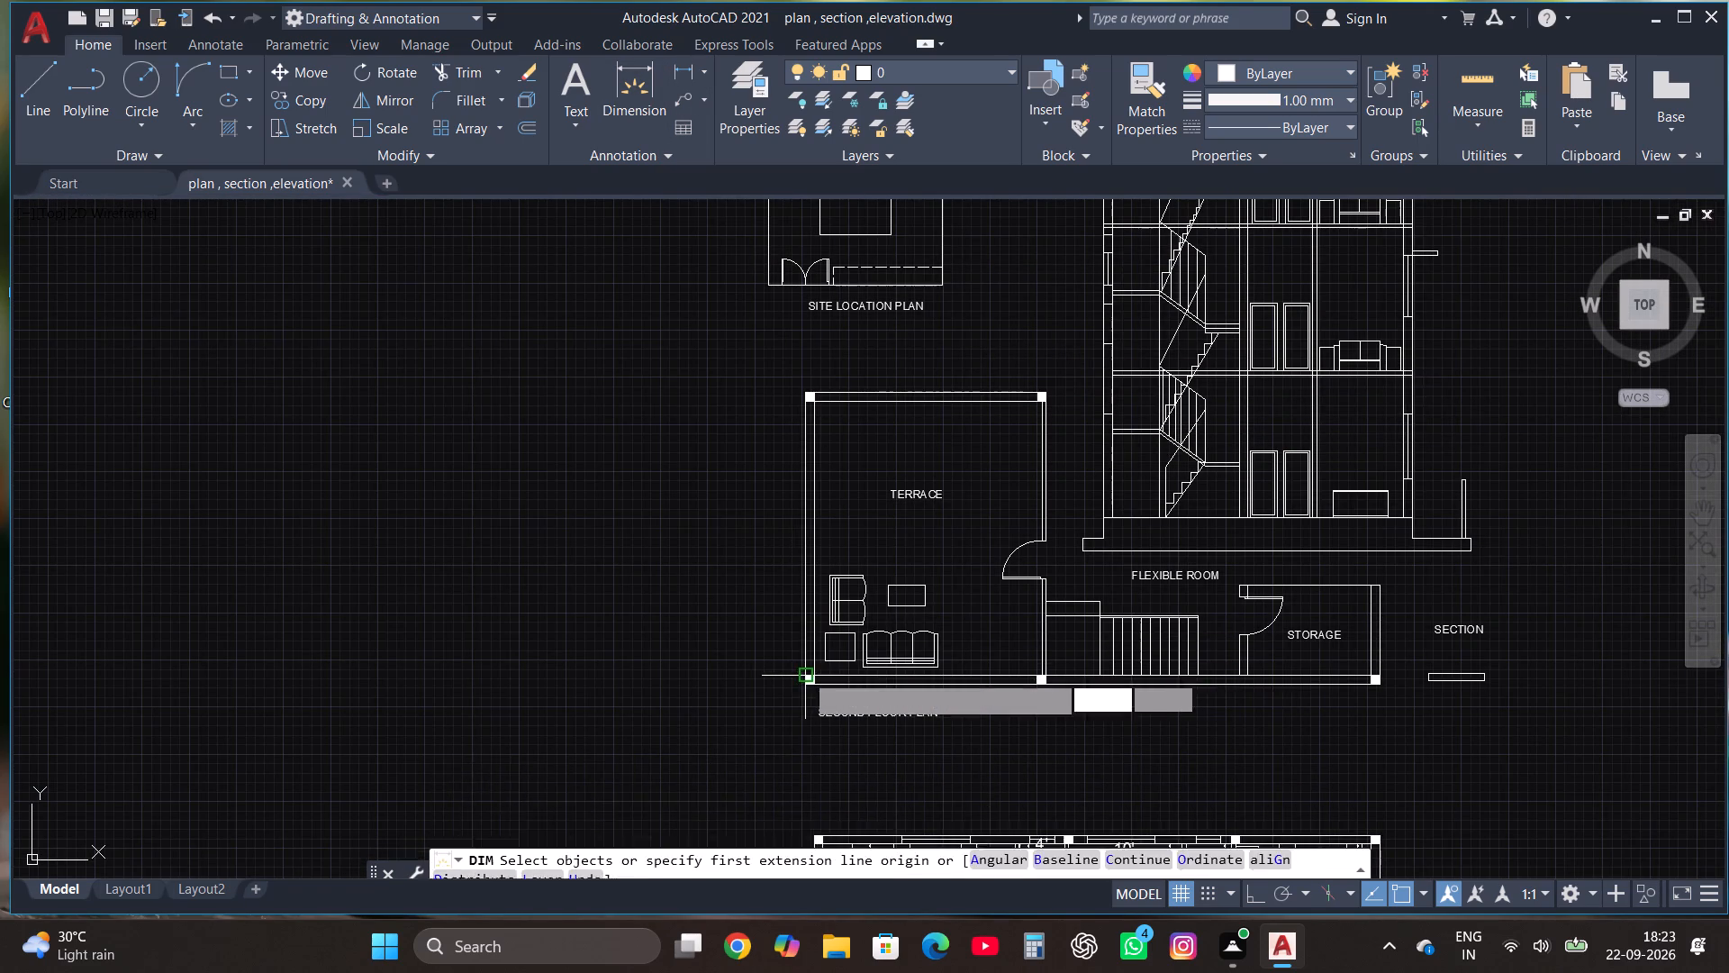
pyautogui.click(801, 648)
pyautogui.click(776, 631)
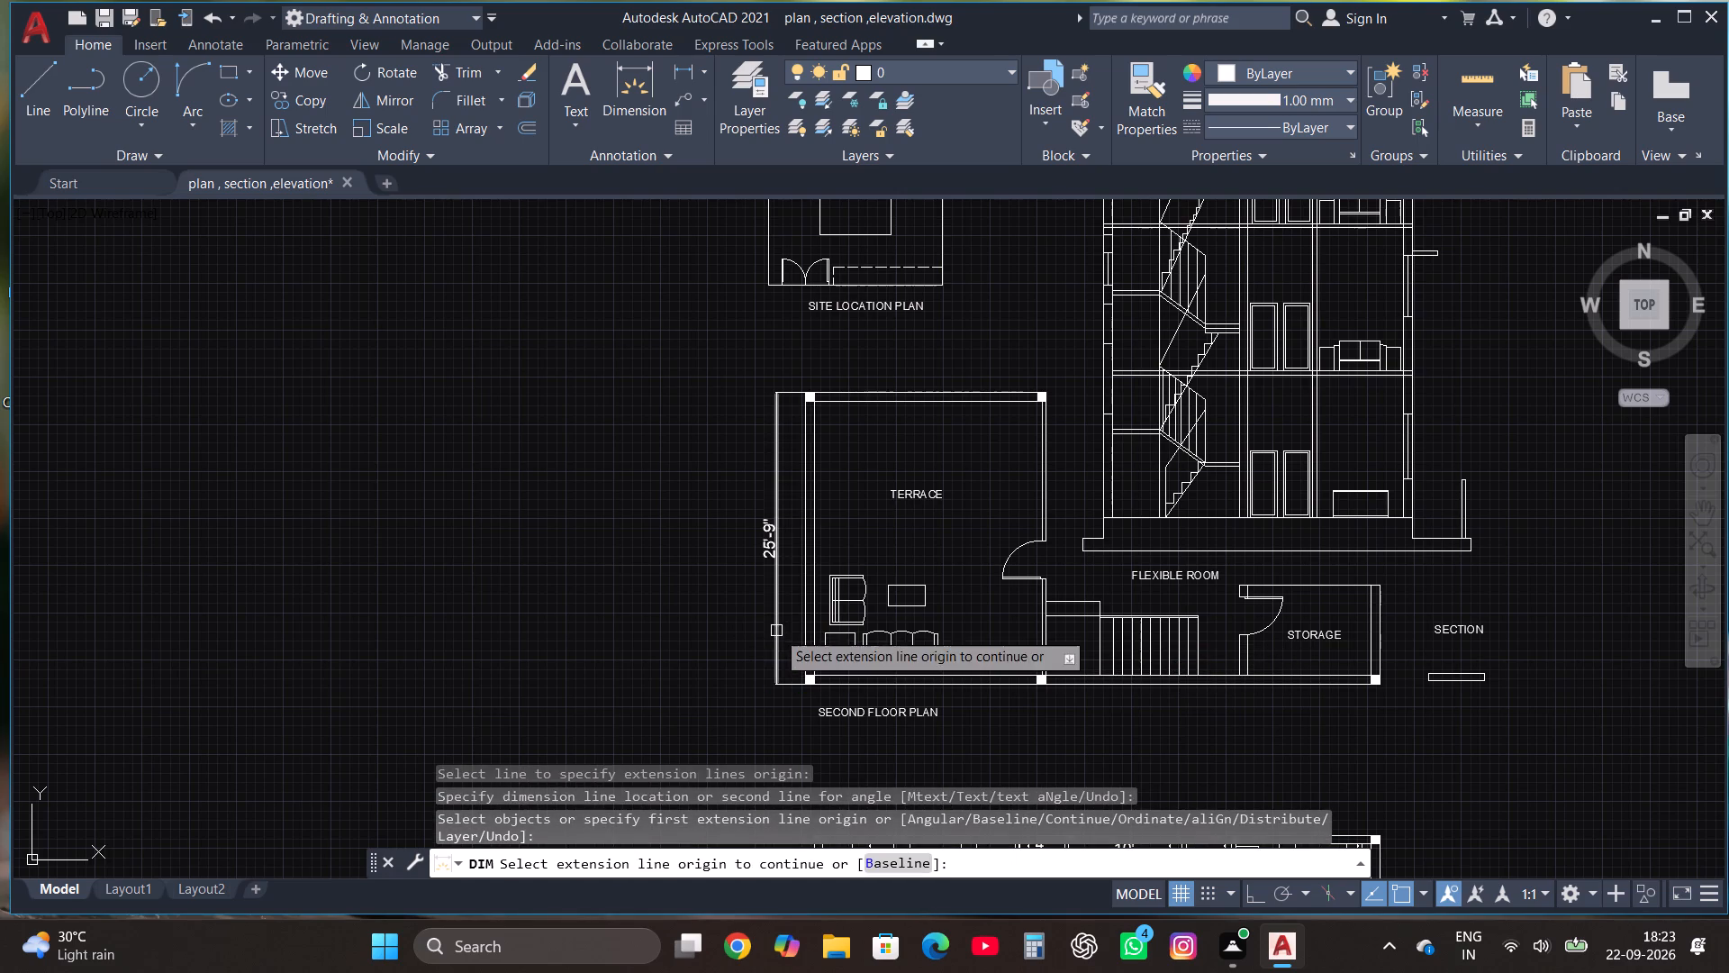
# Dimension the second floor plan's overall width from its outer south wall line, placing the dimension line below the plan title.
pyautogui.click(641, 88)
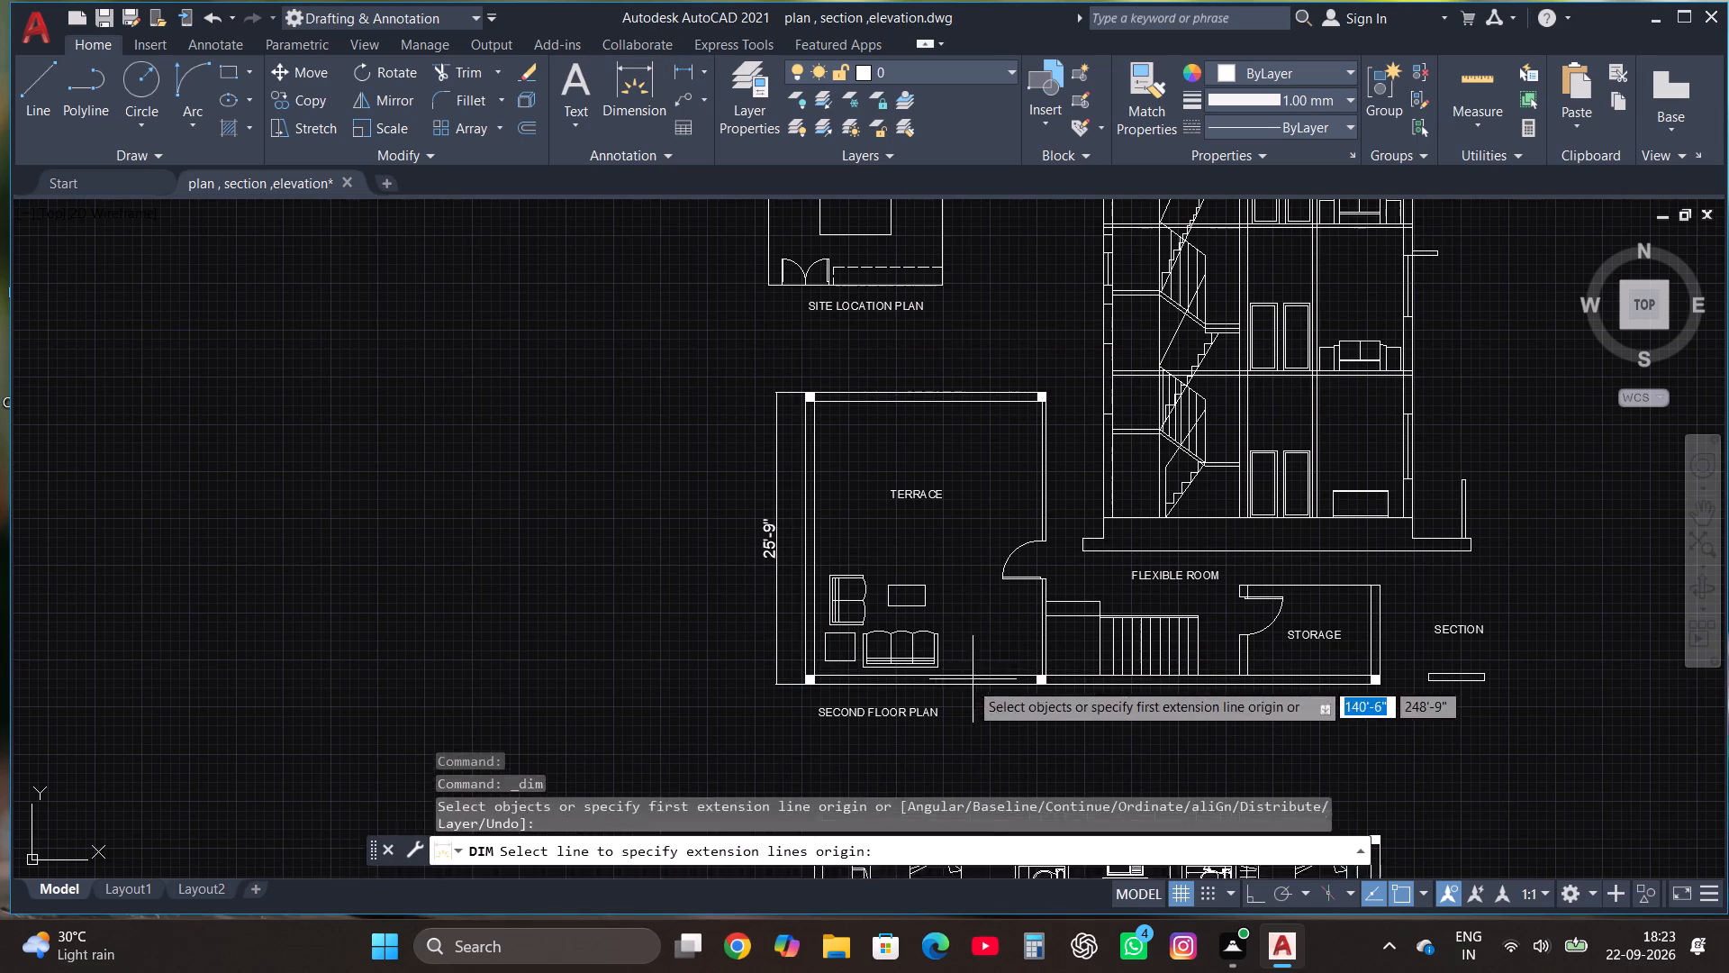
pyautogui.click(969, 686)
pyautogui.click(975, 732)
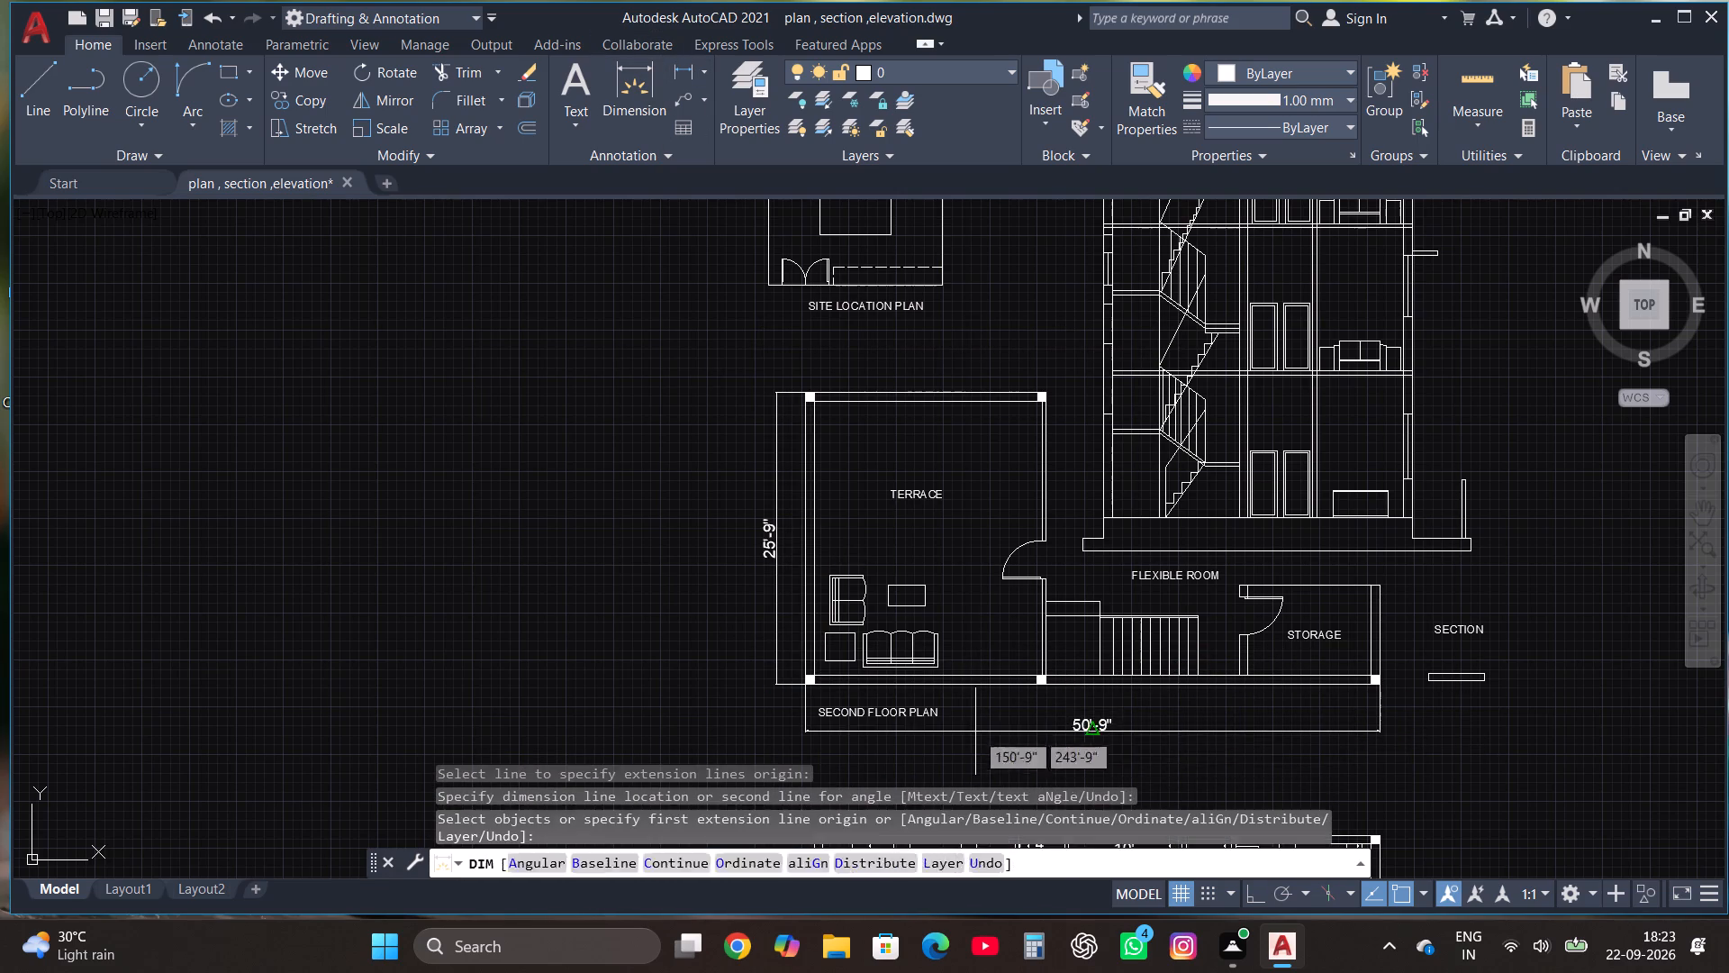
# Dimension the site location plan's overall length from its west boundary line, placing the dimension line outside that boundary.
pyautogui.scroll(-2, 933, 628)
pyautogui.scroll(2, 922, 404)
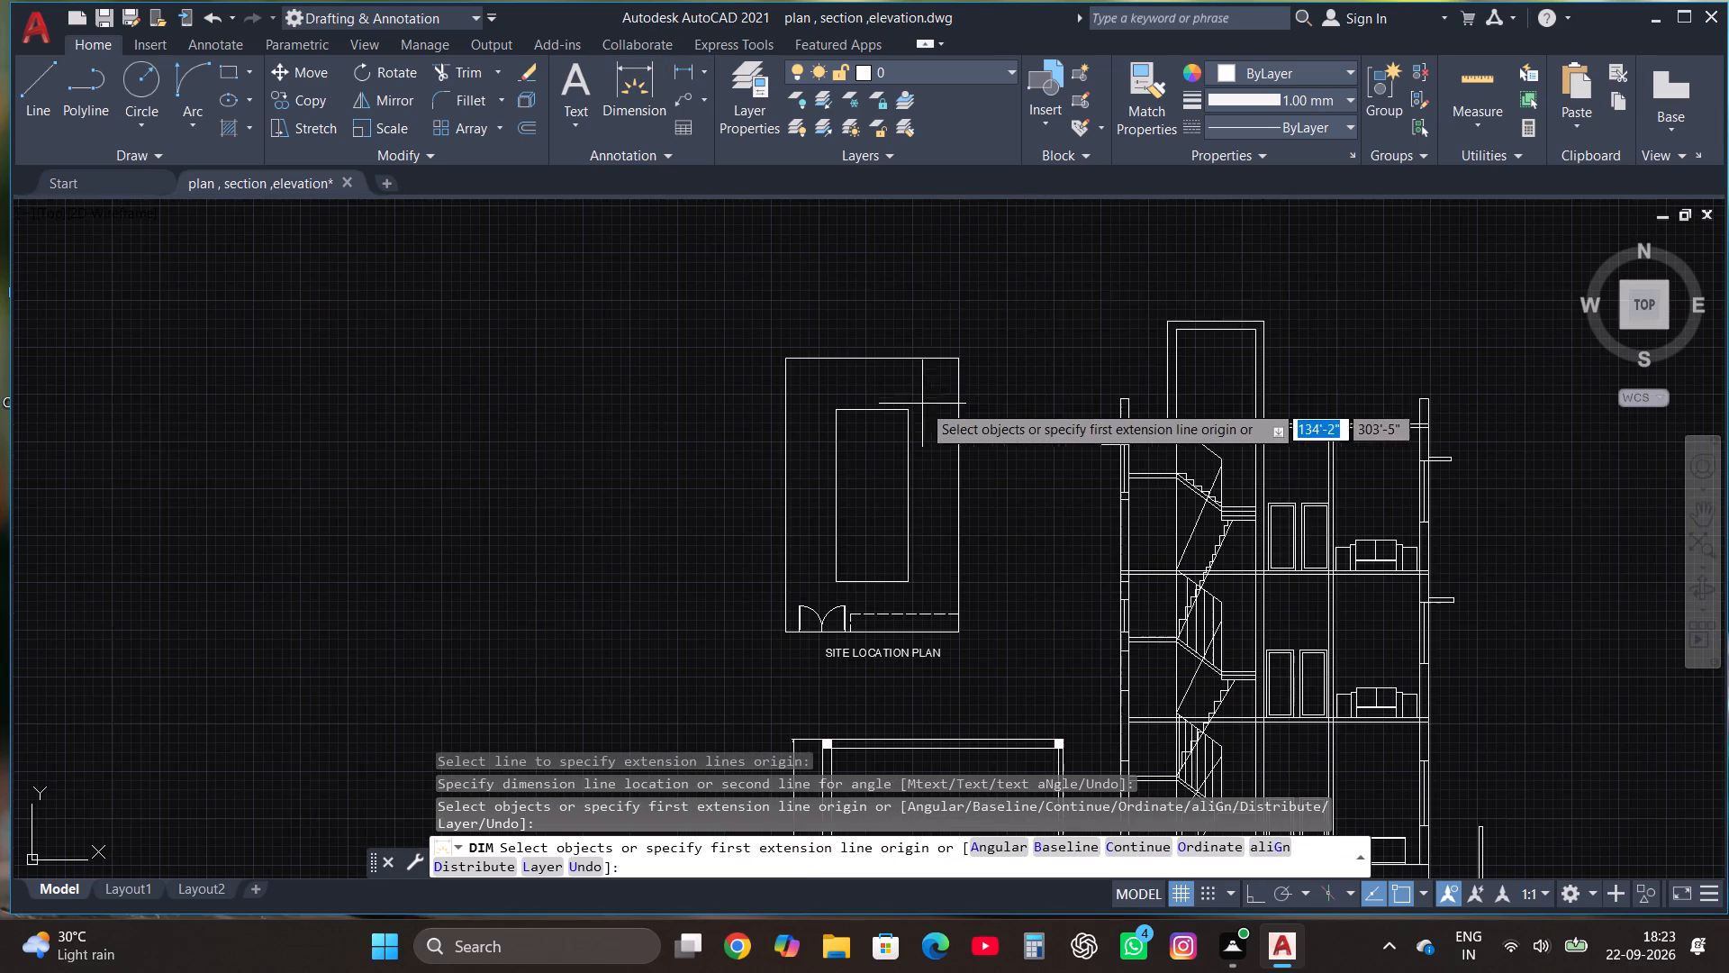
pyautogui.click(661, 83)
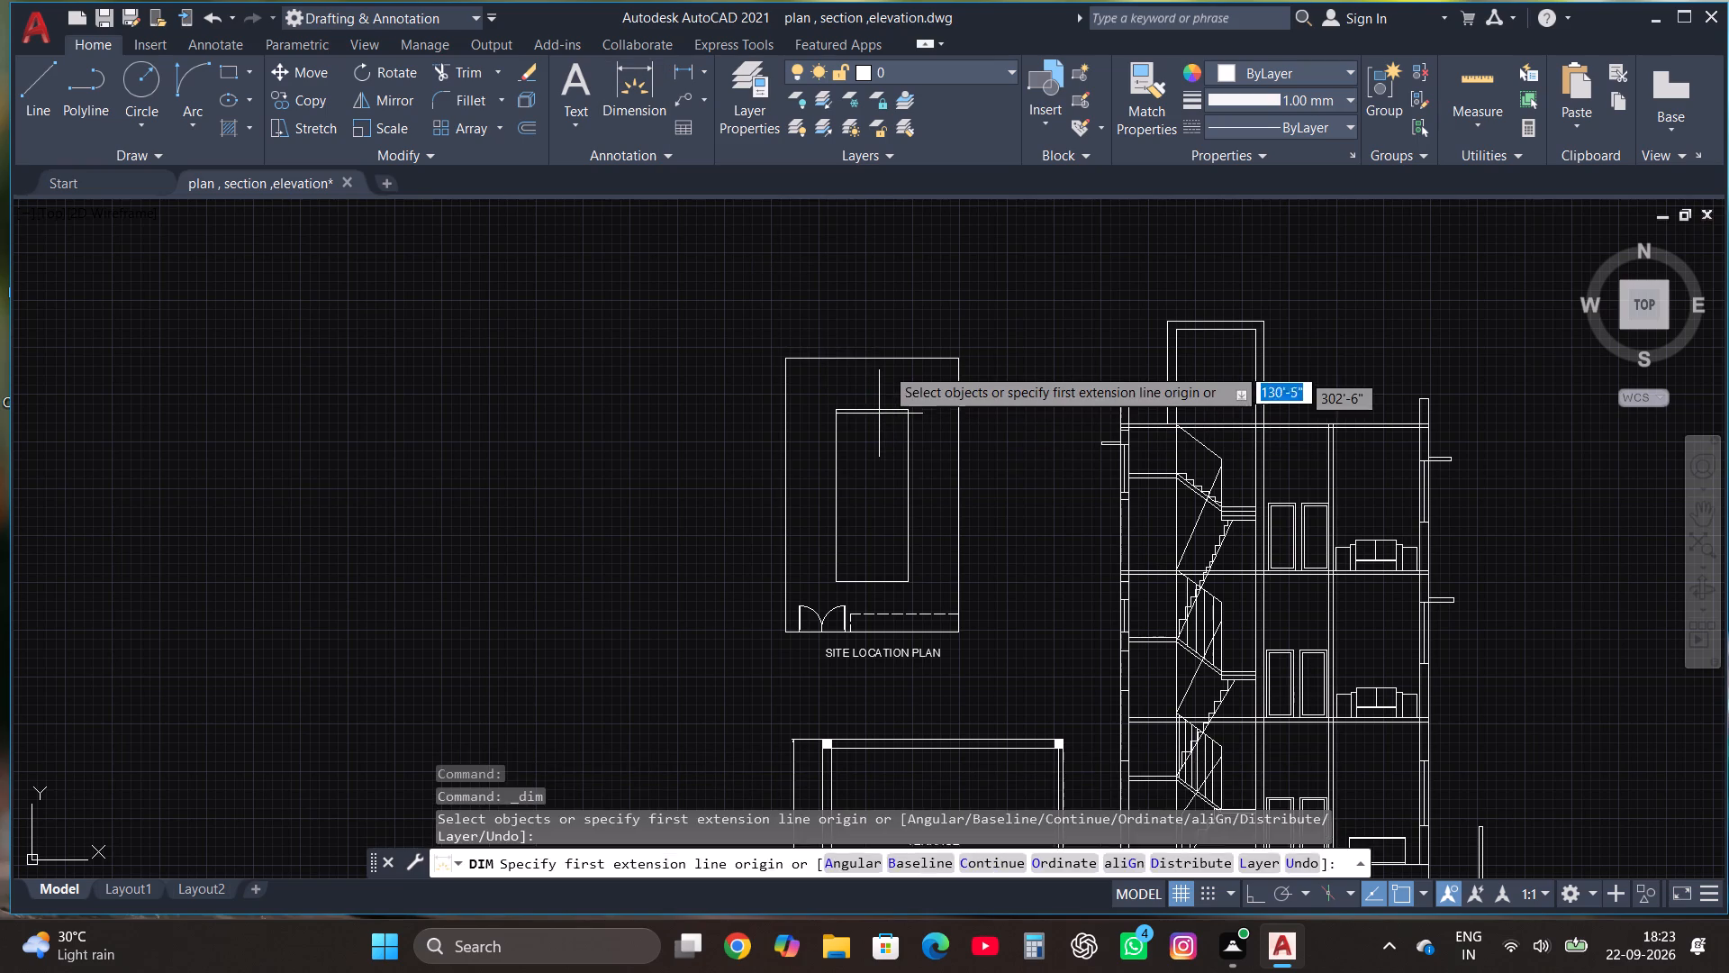
pyautogui.click(878, 360)
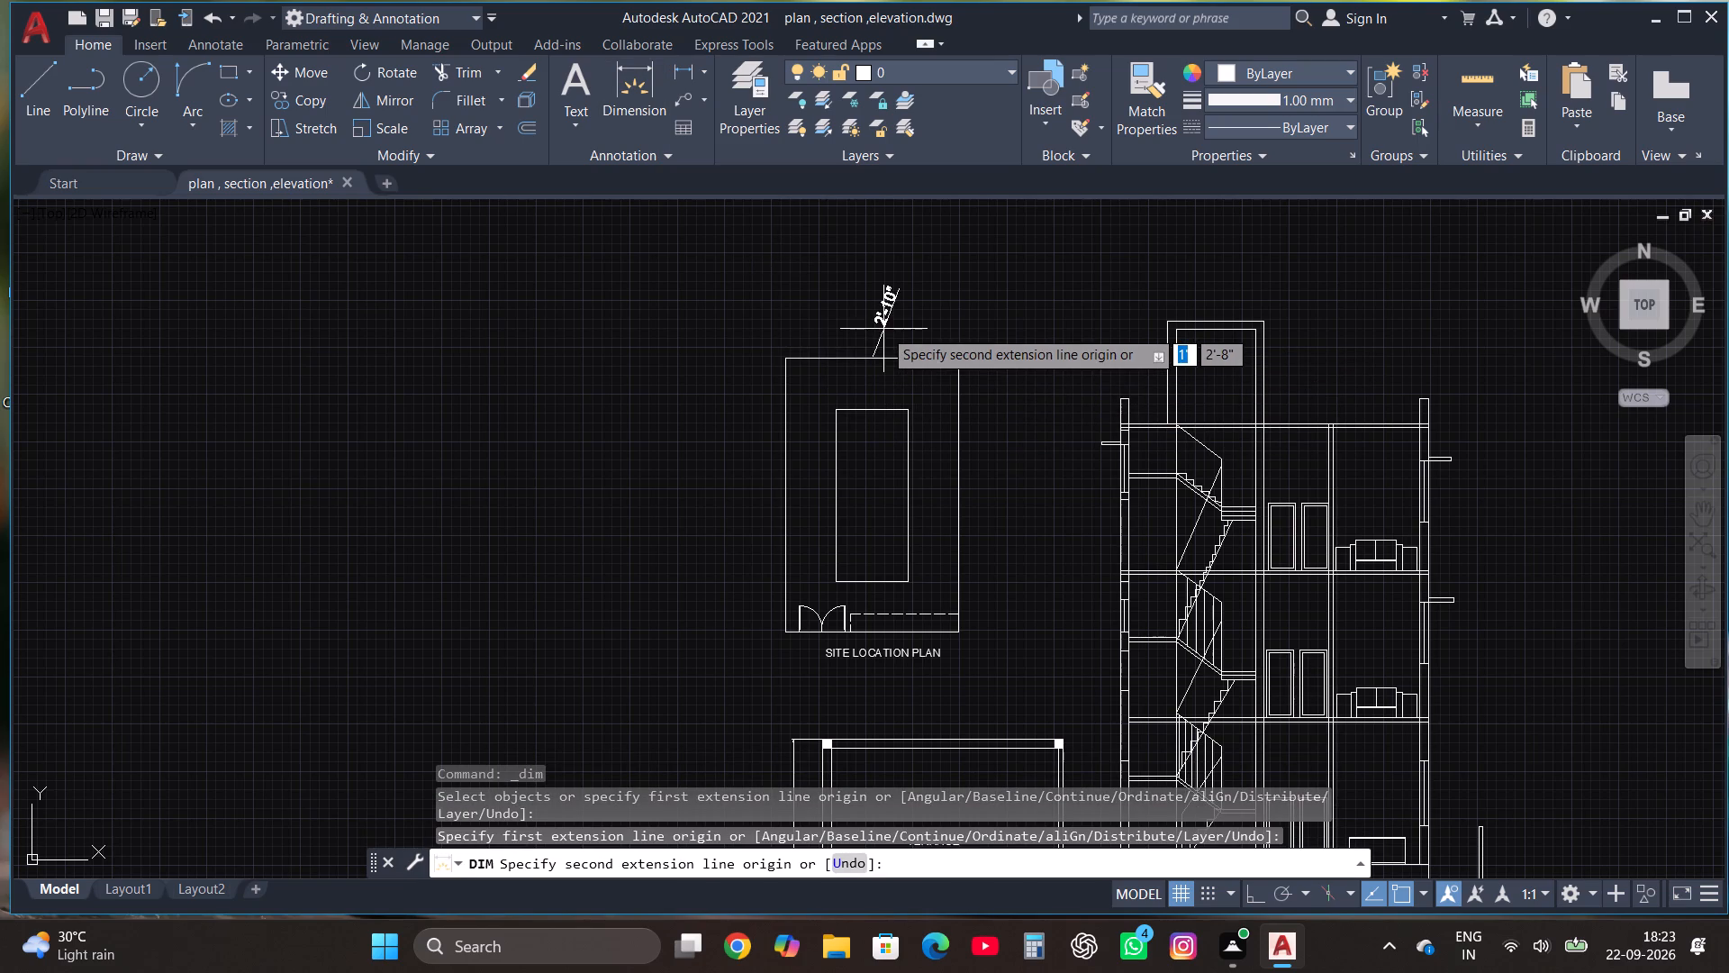
pyautogui.click(621, 98)
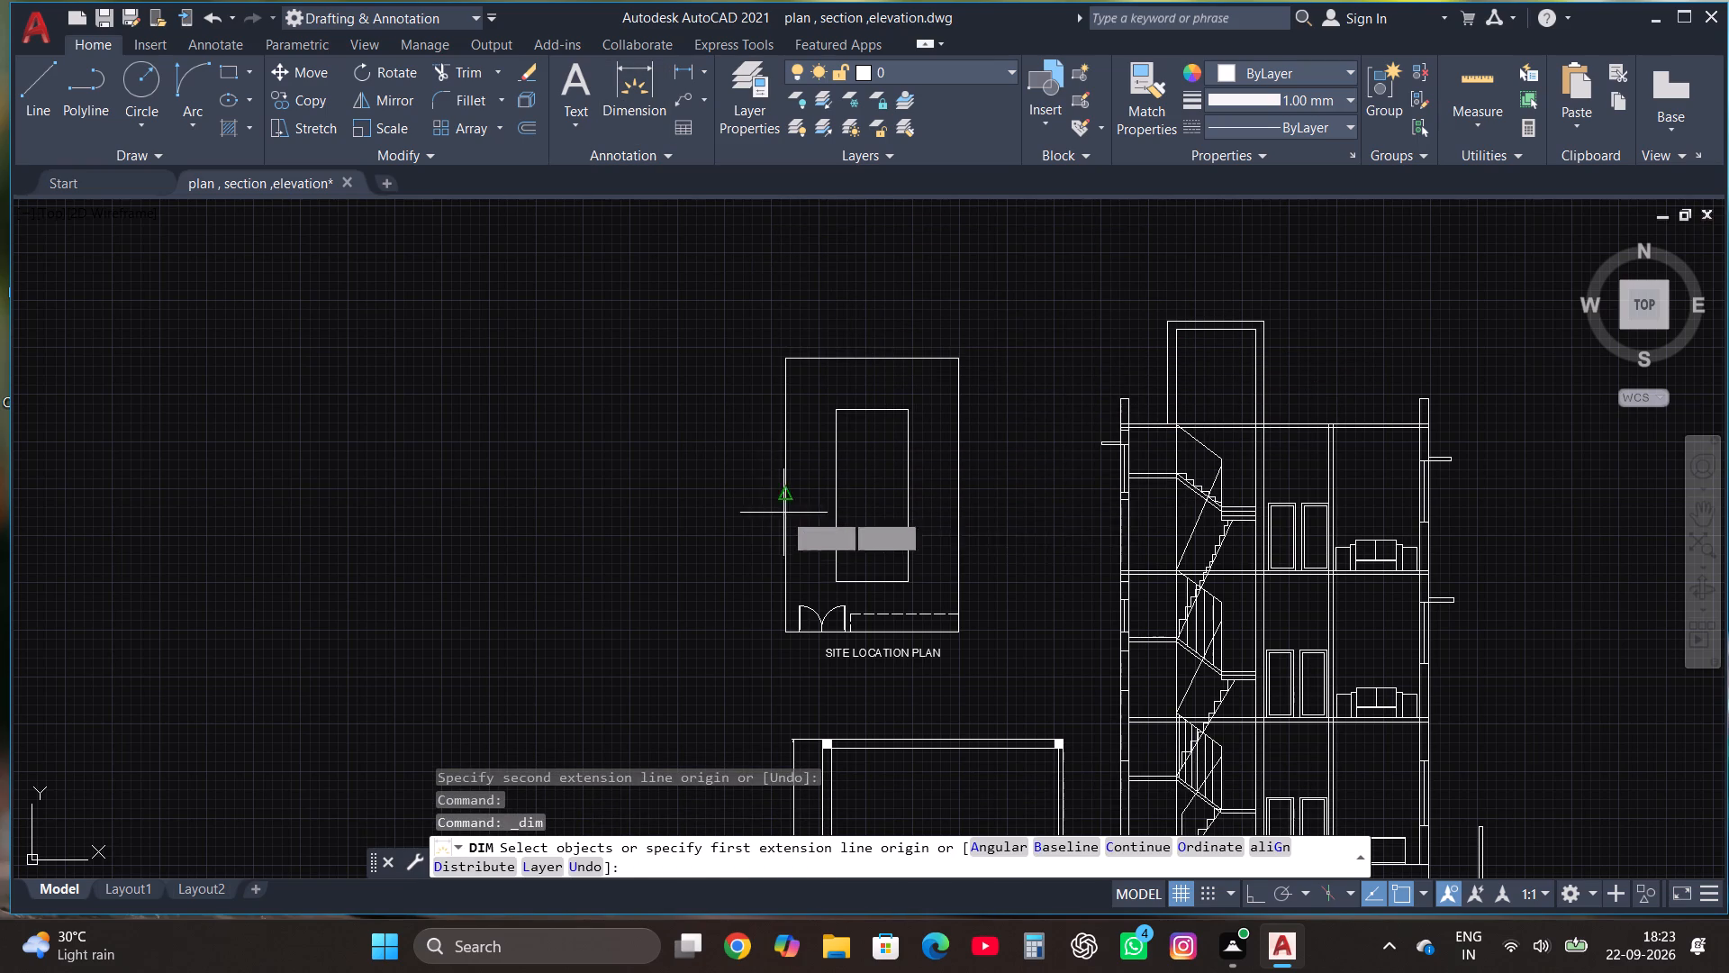
pyautogui.click(782, 513)
pyautogui.click(756, 500)
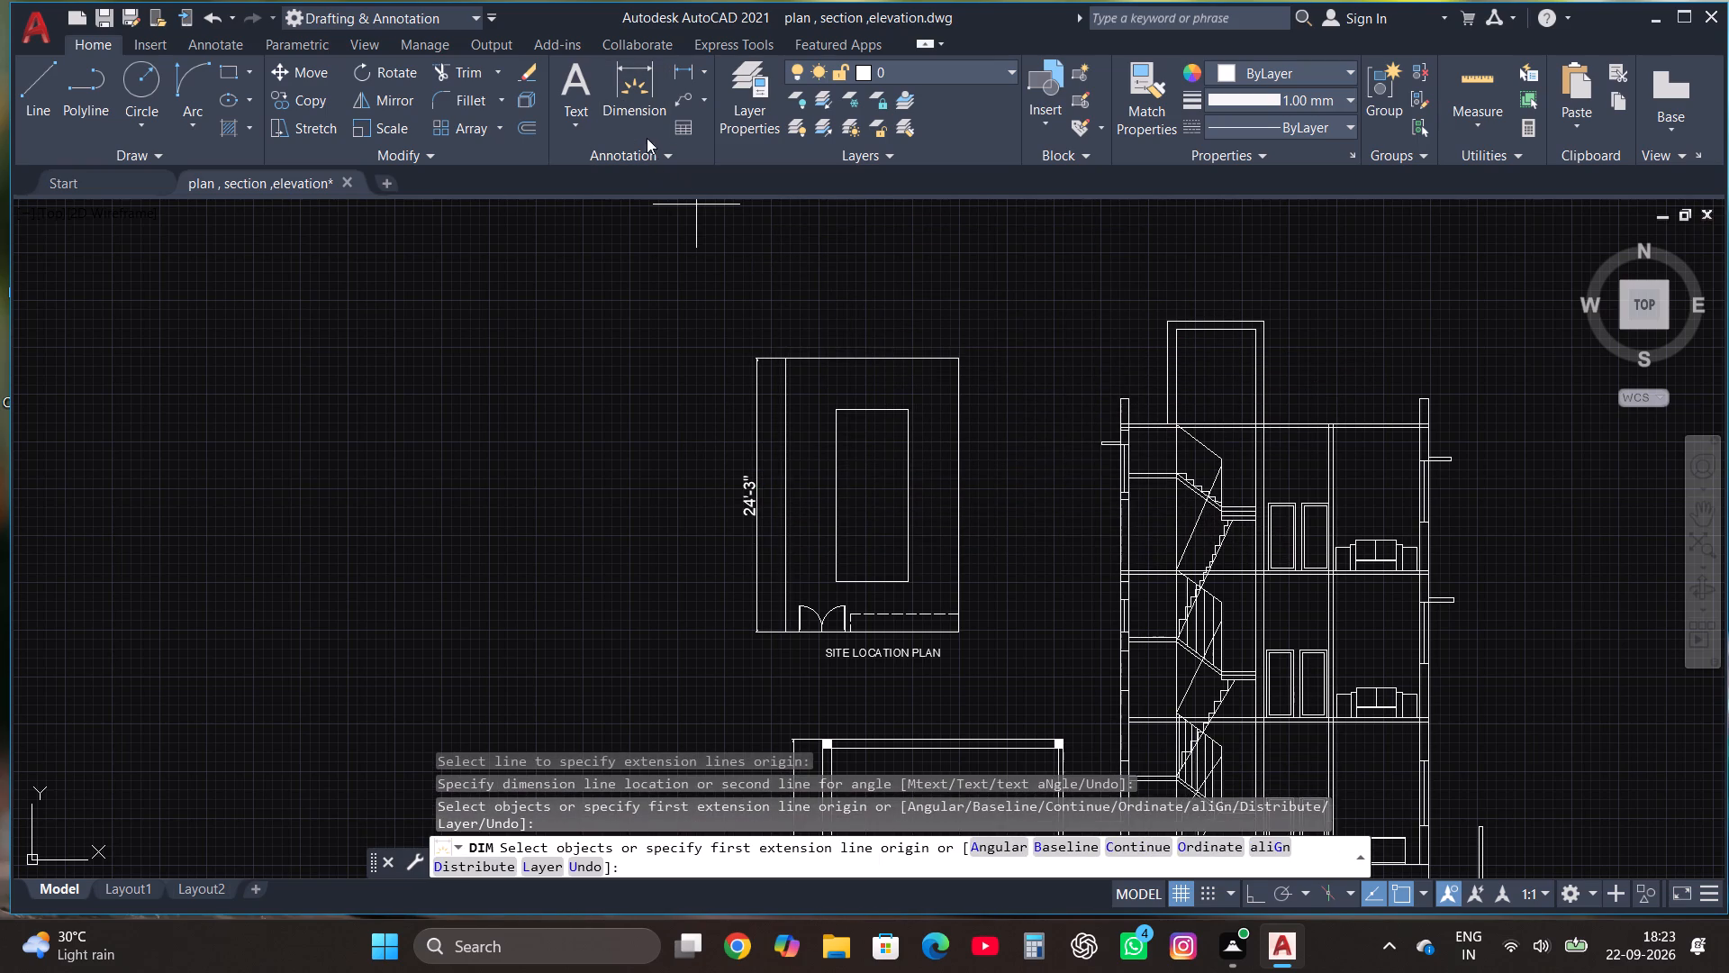
# Dimension the site location plan's overall width from its south boundary line, placing the dimension line just above the plan title.
pyautogui.click(639, 113)
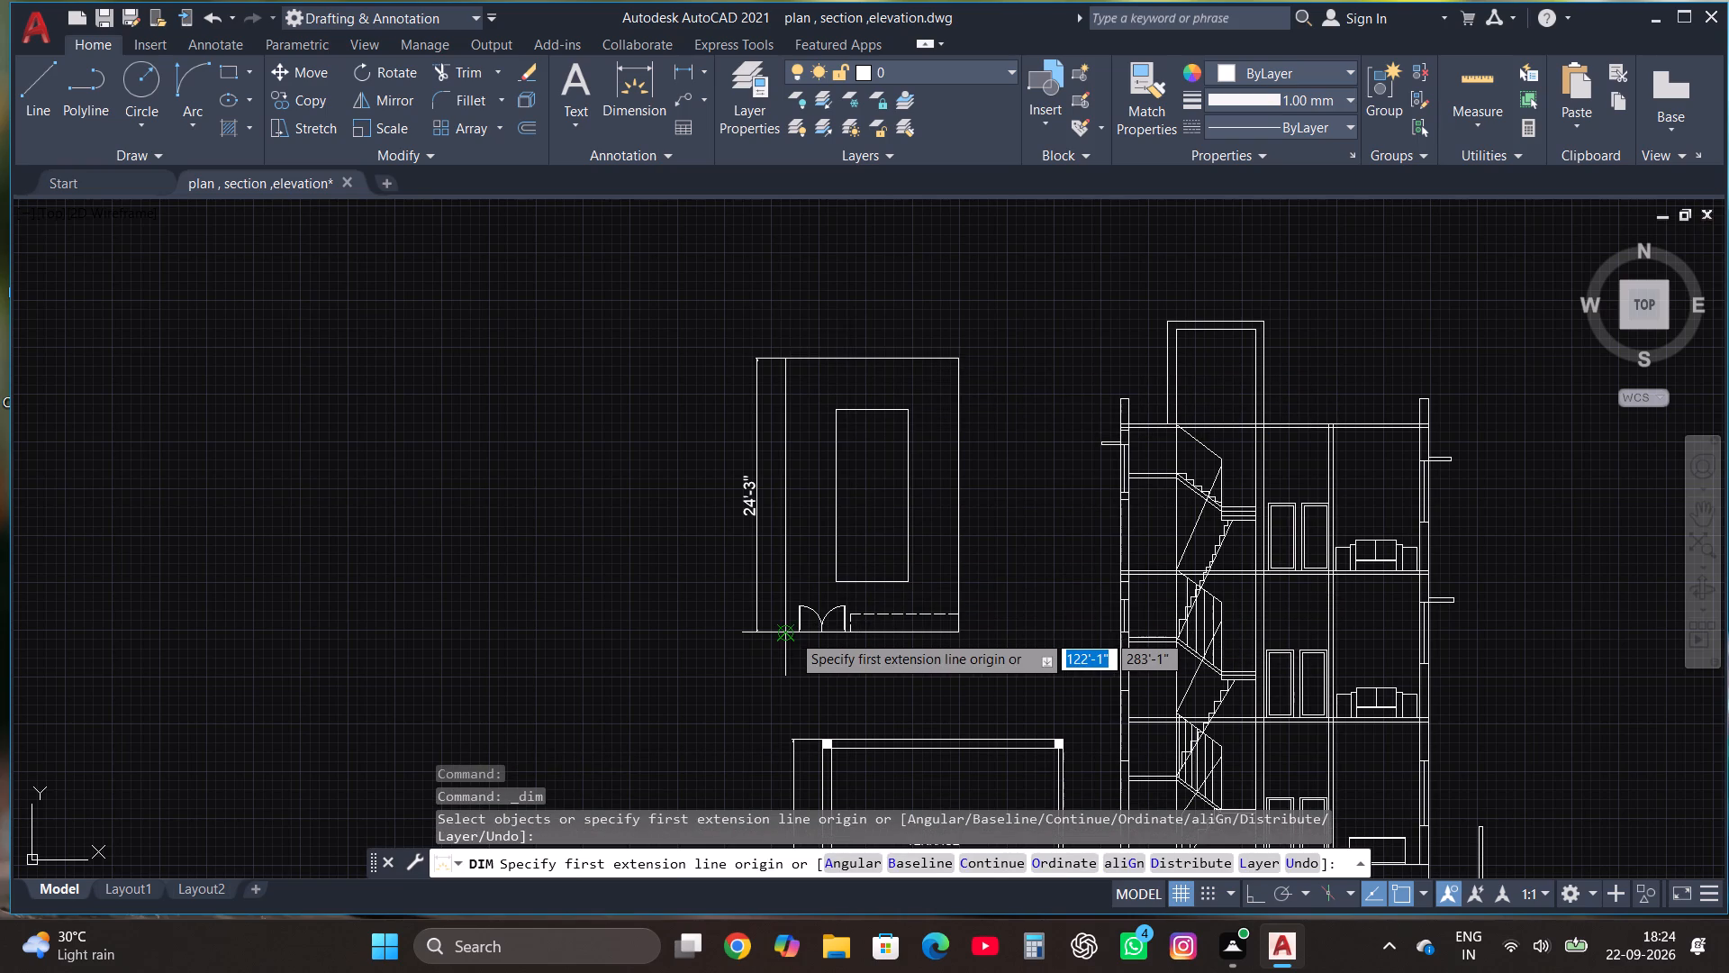
pyautogui.scroll(3, 792, 633)
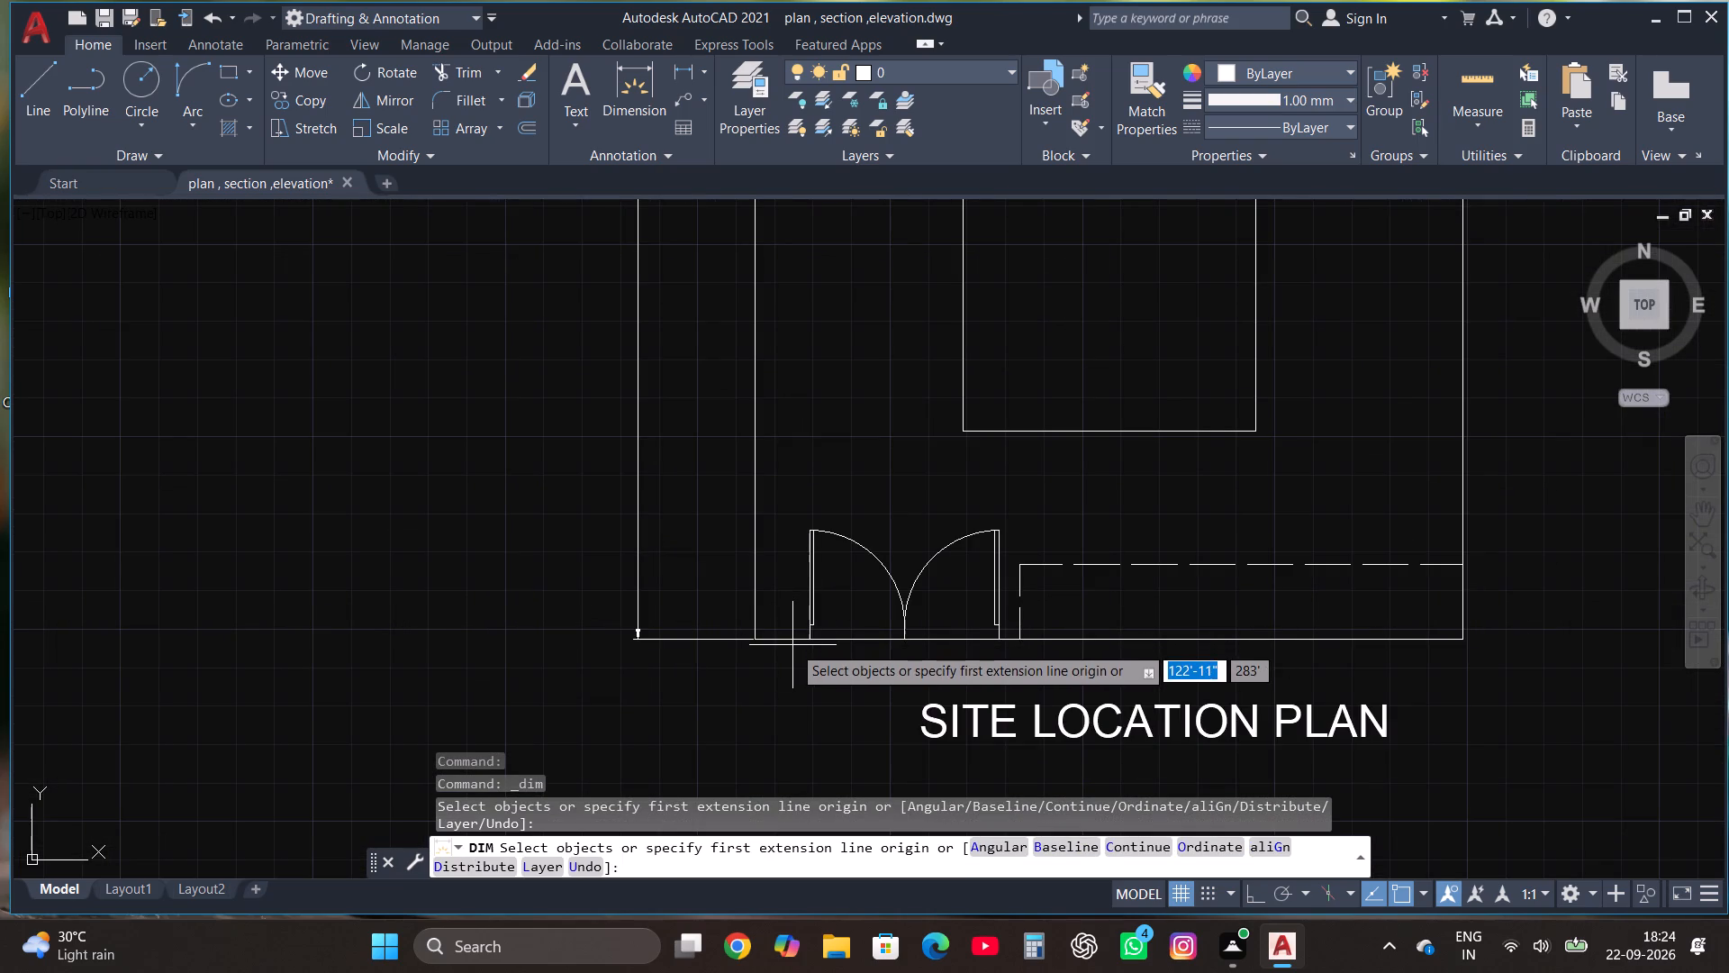
pyautogui.click(790, 635)
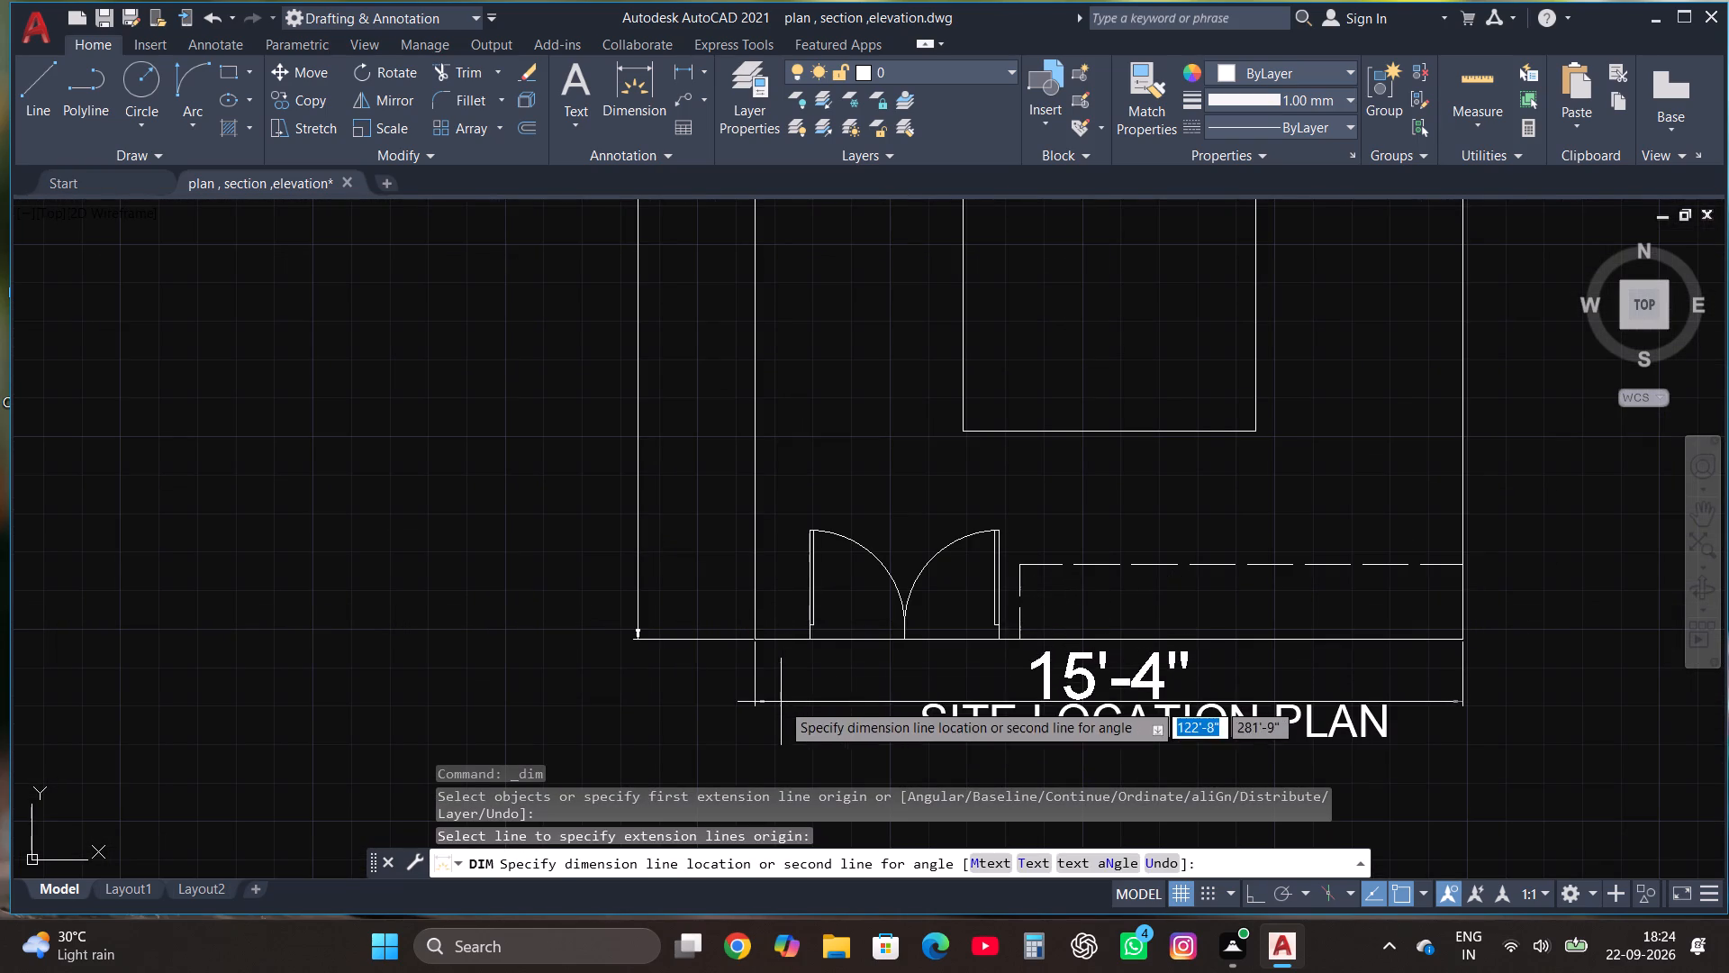
pyautogui.click(781, 702)
pyautogui.scroll(-4, 781, 687)
pyautogui.press('Escape')
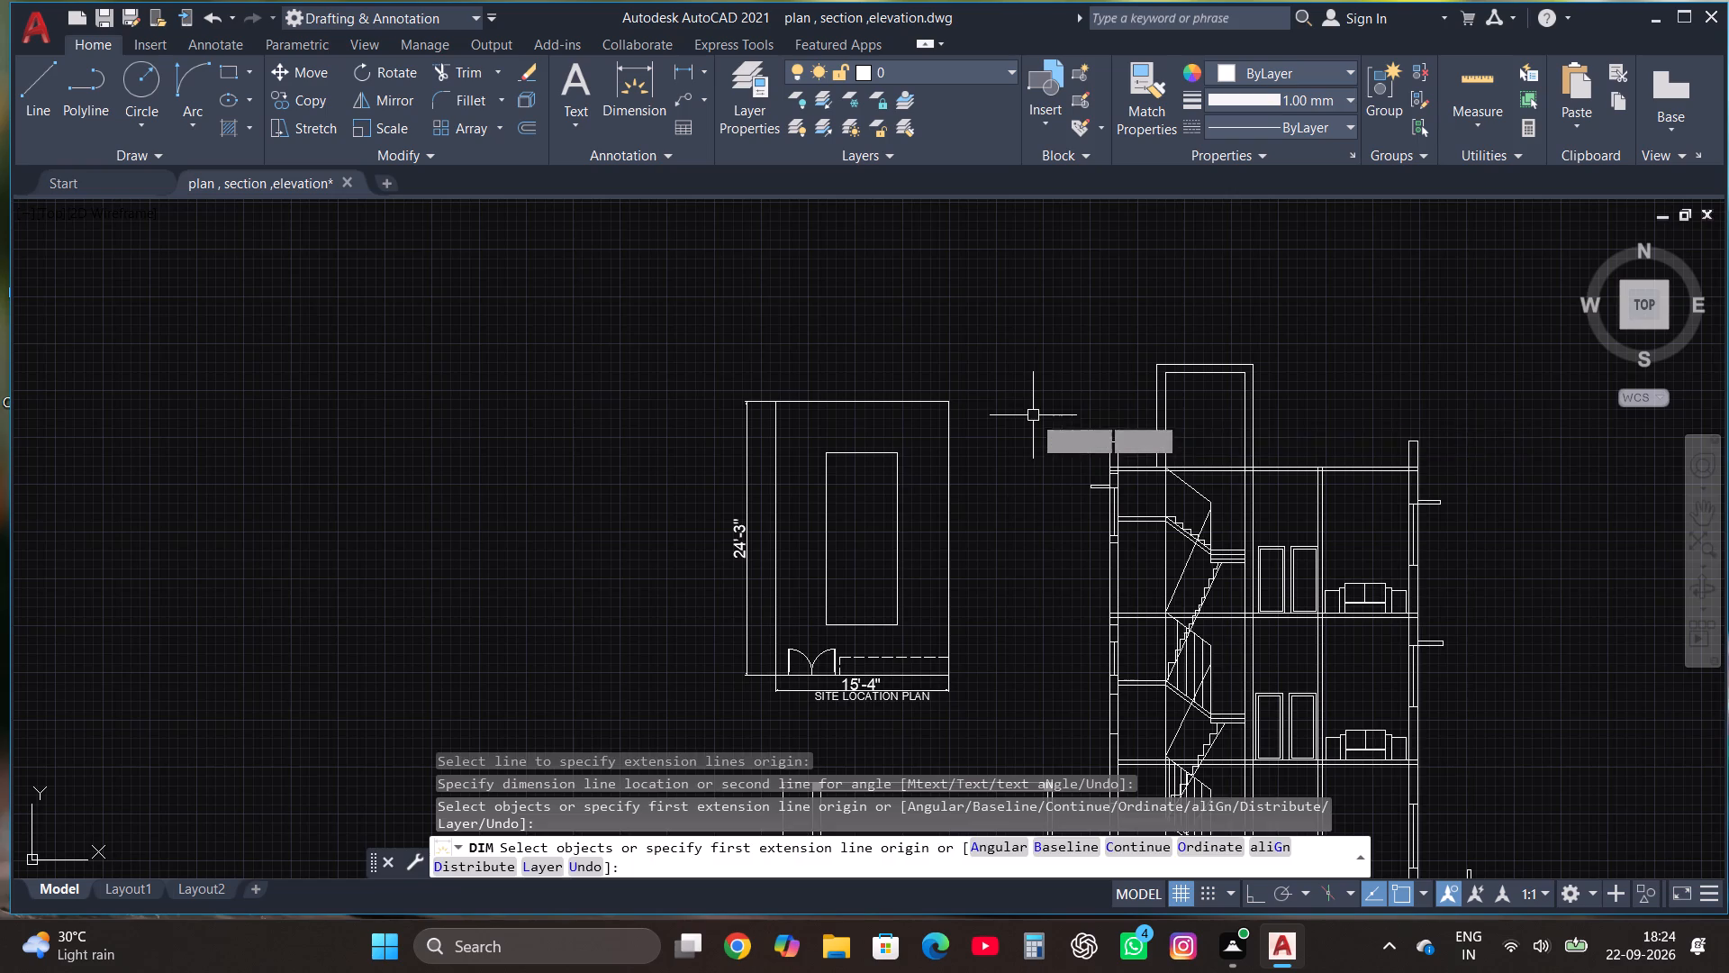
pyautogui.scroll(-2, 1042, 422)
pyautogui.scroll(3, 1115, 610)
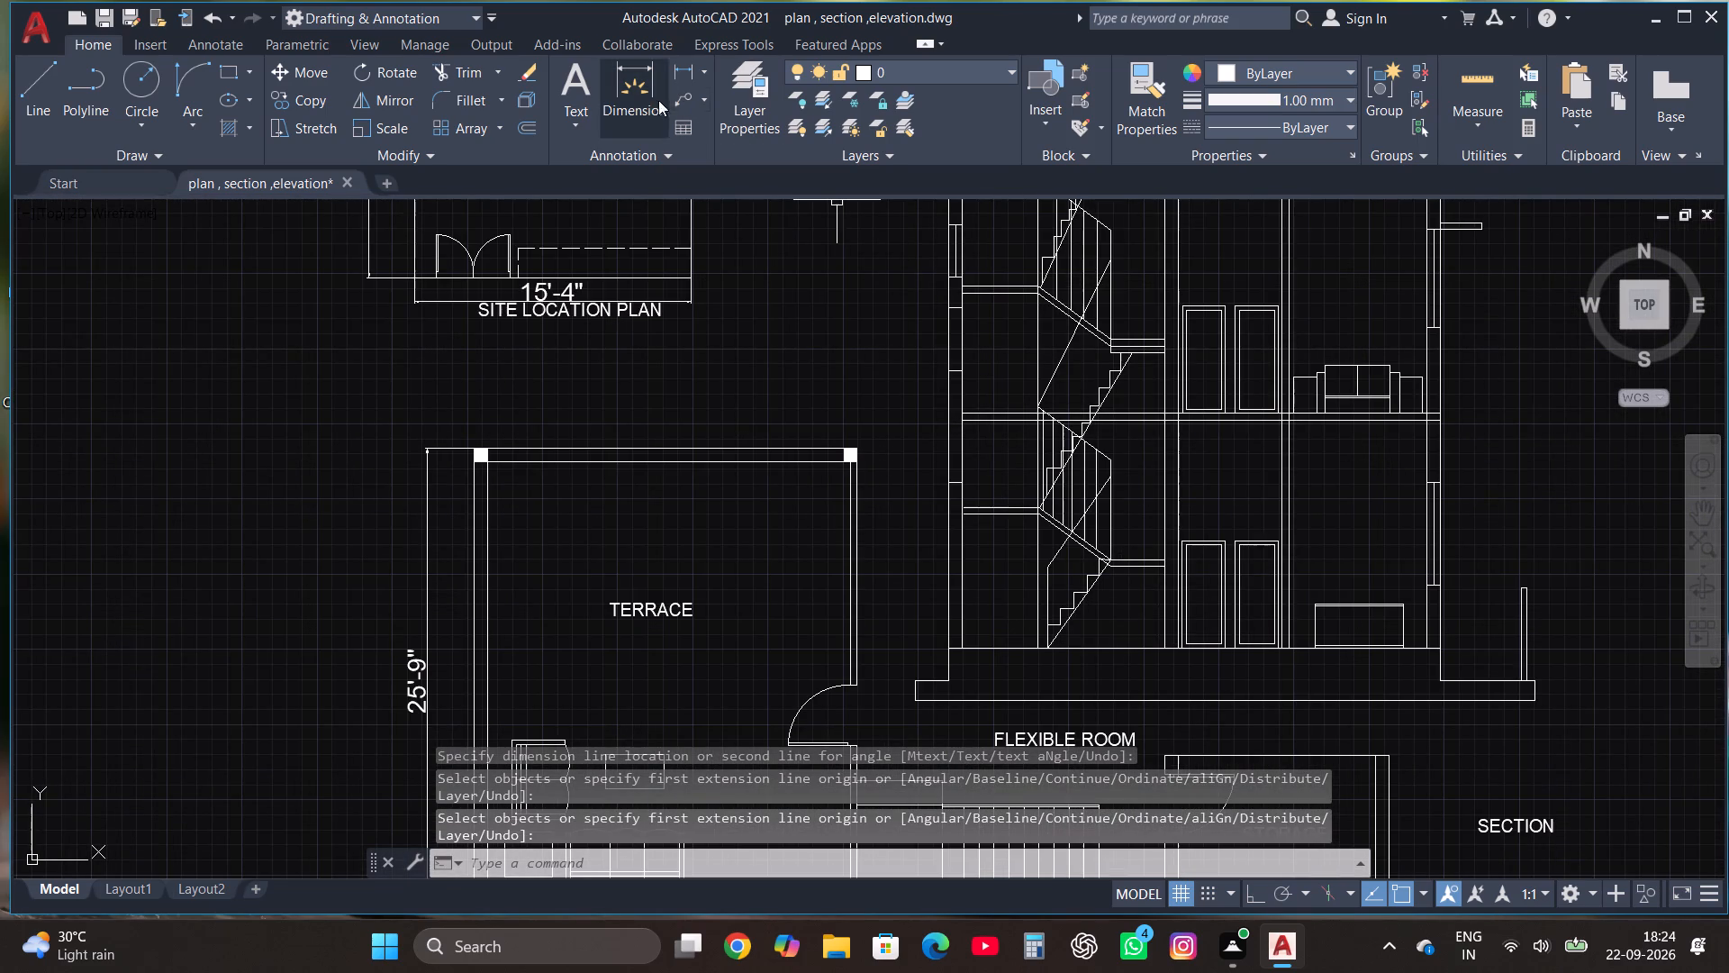
# Dimension the section's height from its ground line to the roof slab's top, placing the dimension line outside the west wall.
pyautogui.click(639, 91)
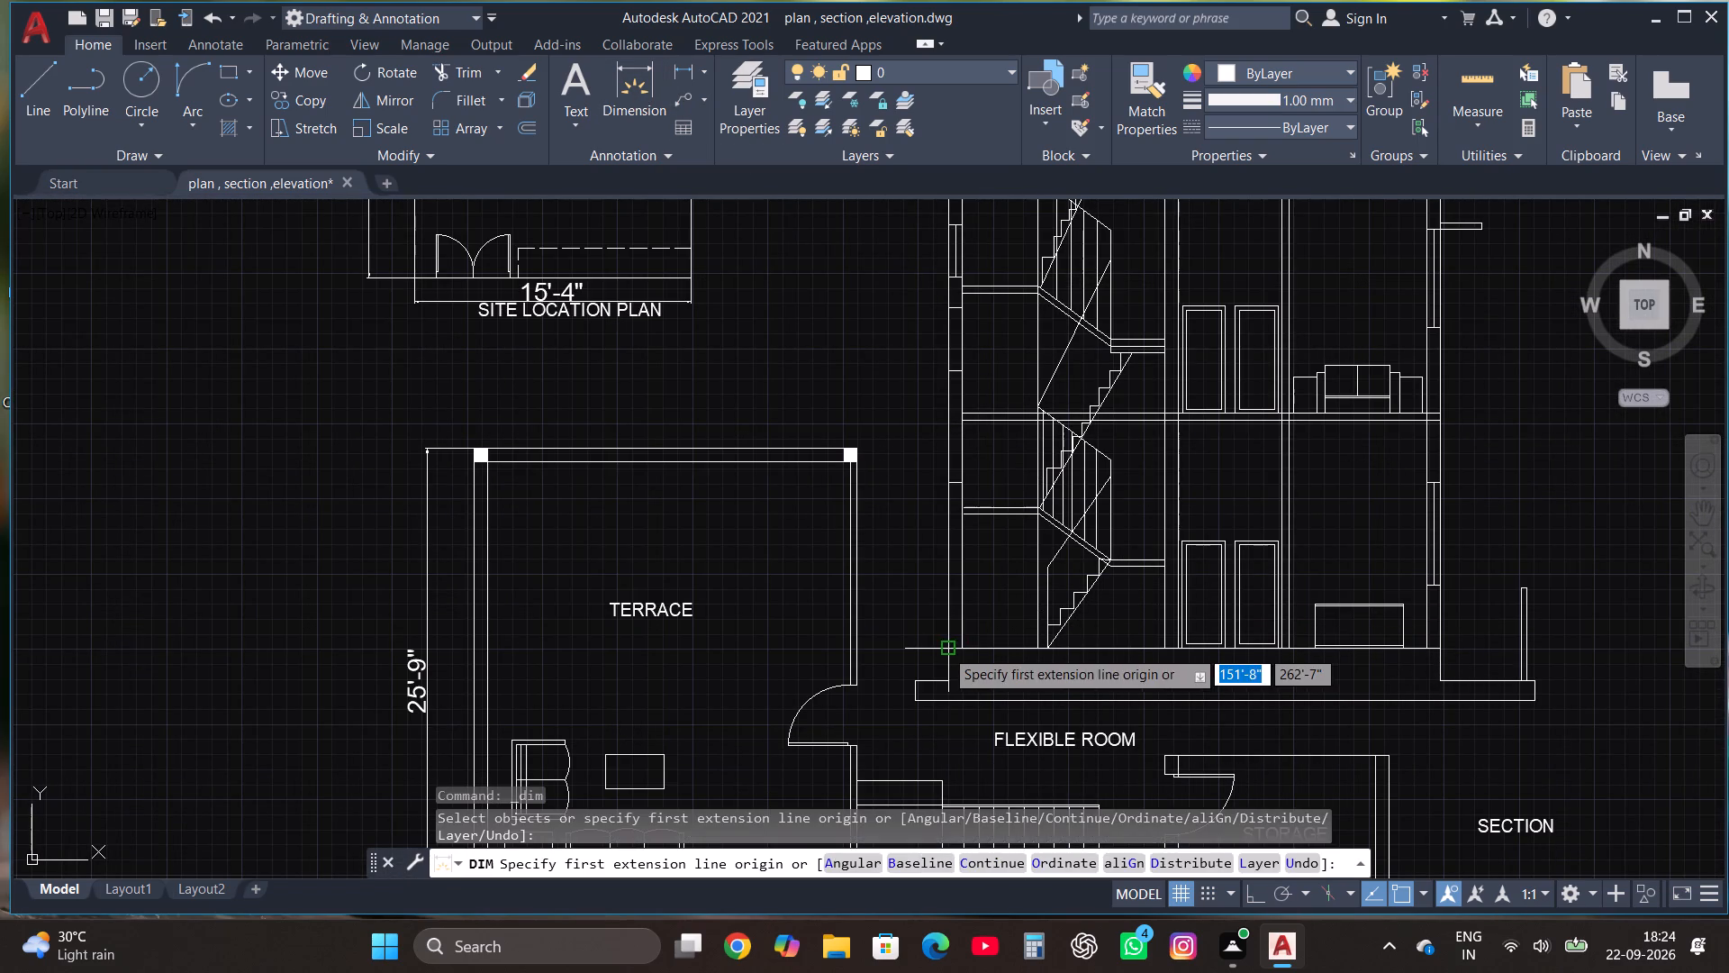
pyautogui.click(945, 649)
pyautogui.scroll(-3, 945, 651)
pyautogui.scroll(3, 946, 472)
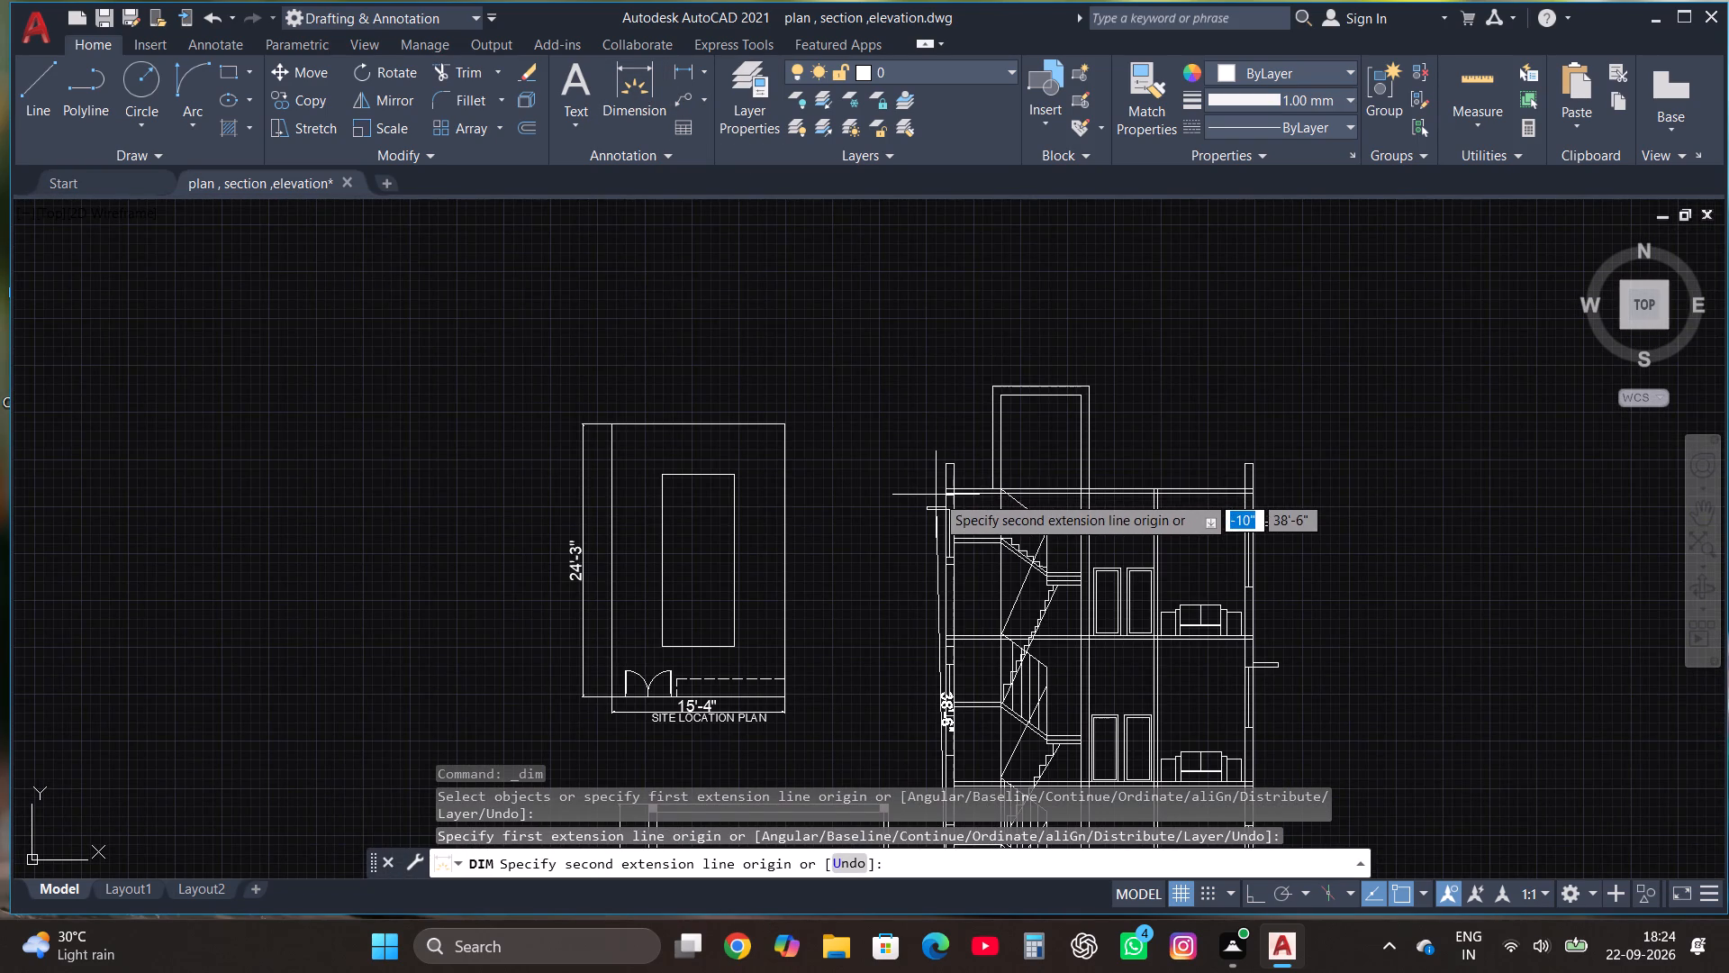
pyautogui.scroll(3, 937, 495)
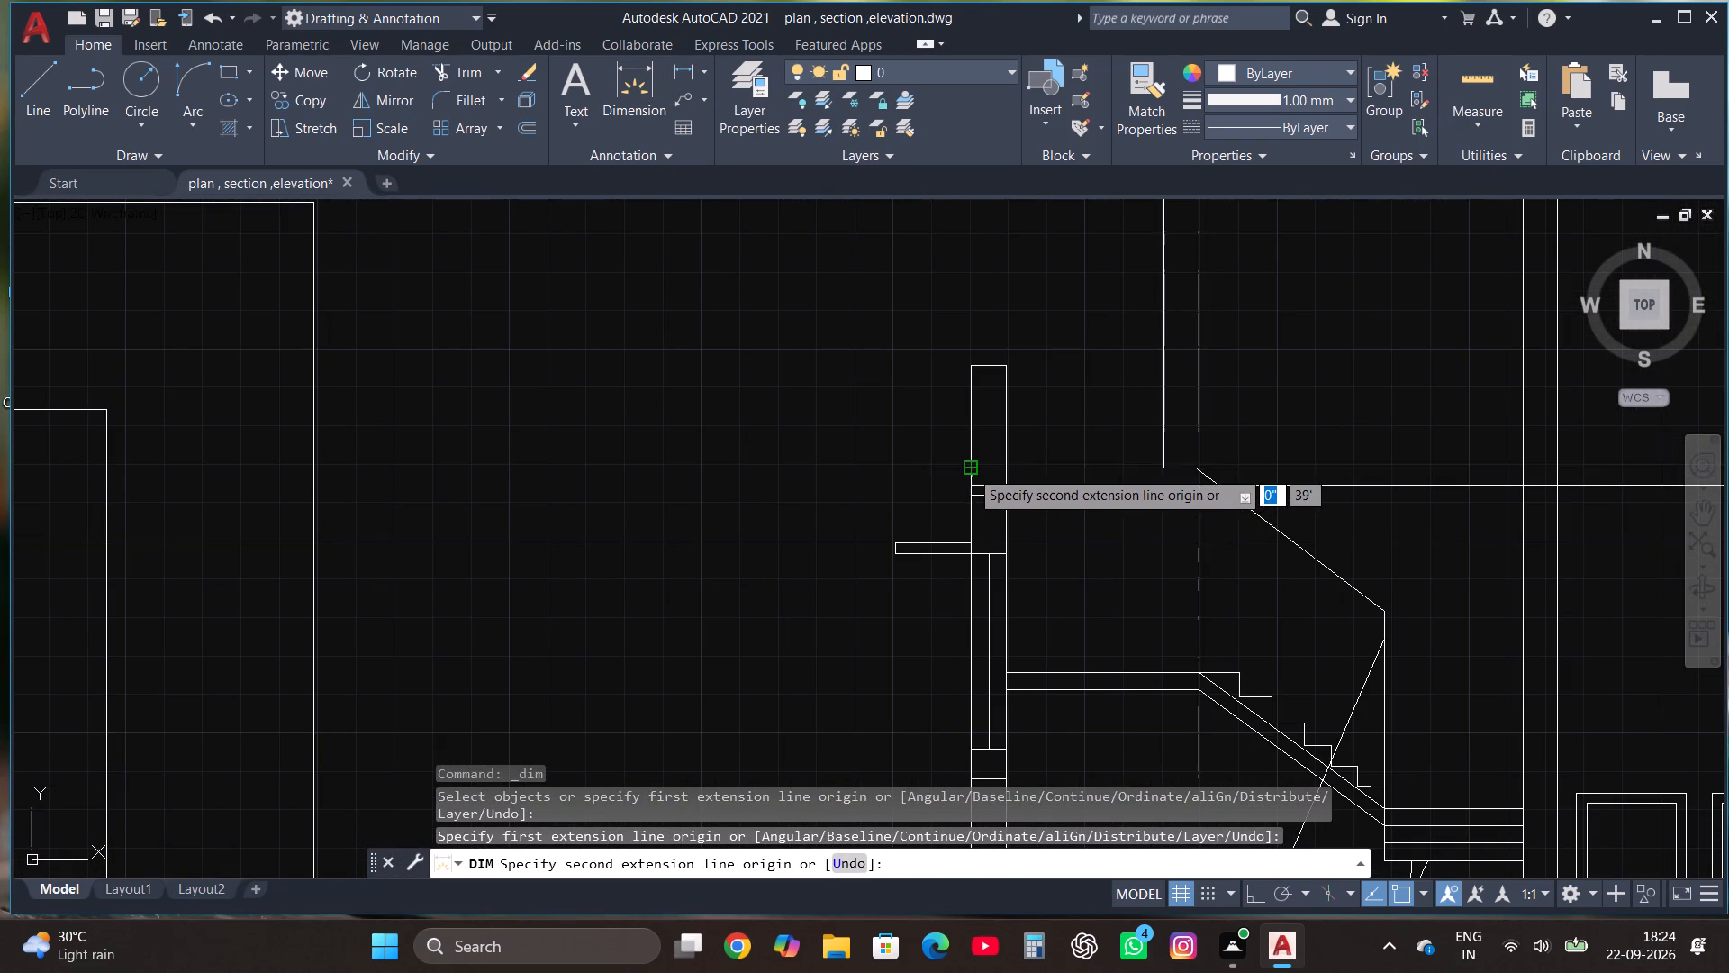
pyautogui.click(970, 469)
pyautogui.scroll(-1, 858, 474)
pyautogui.click(874, 460)
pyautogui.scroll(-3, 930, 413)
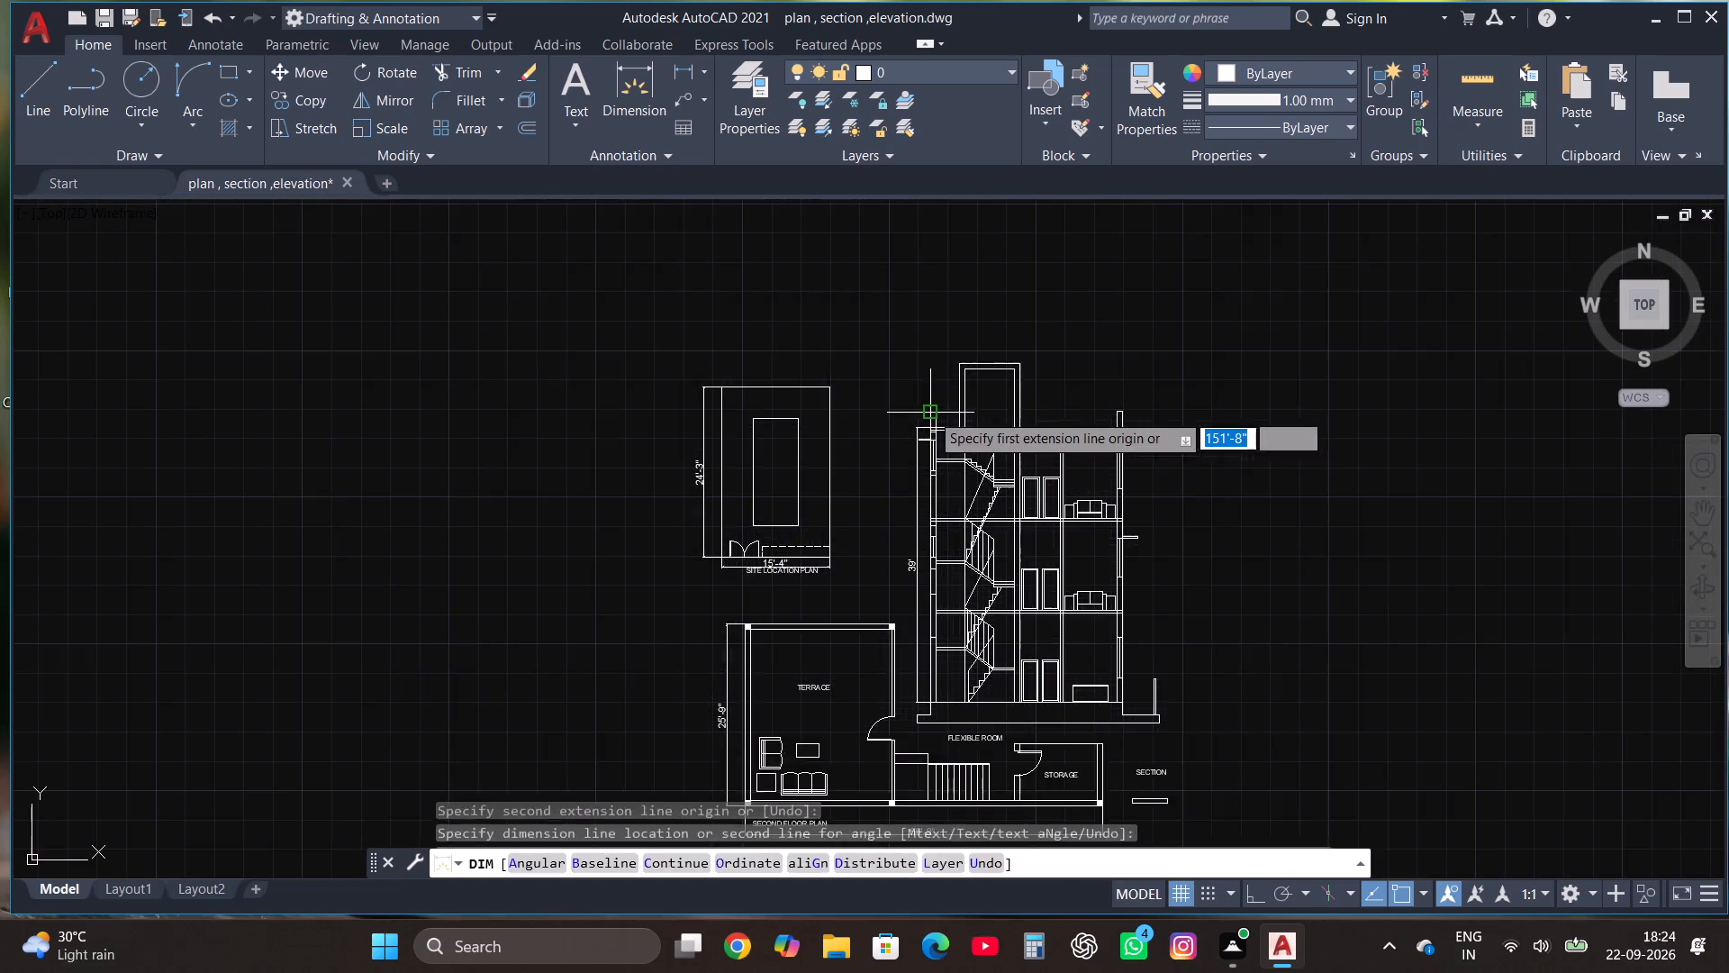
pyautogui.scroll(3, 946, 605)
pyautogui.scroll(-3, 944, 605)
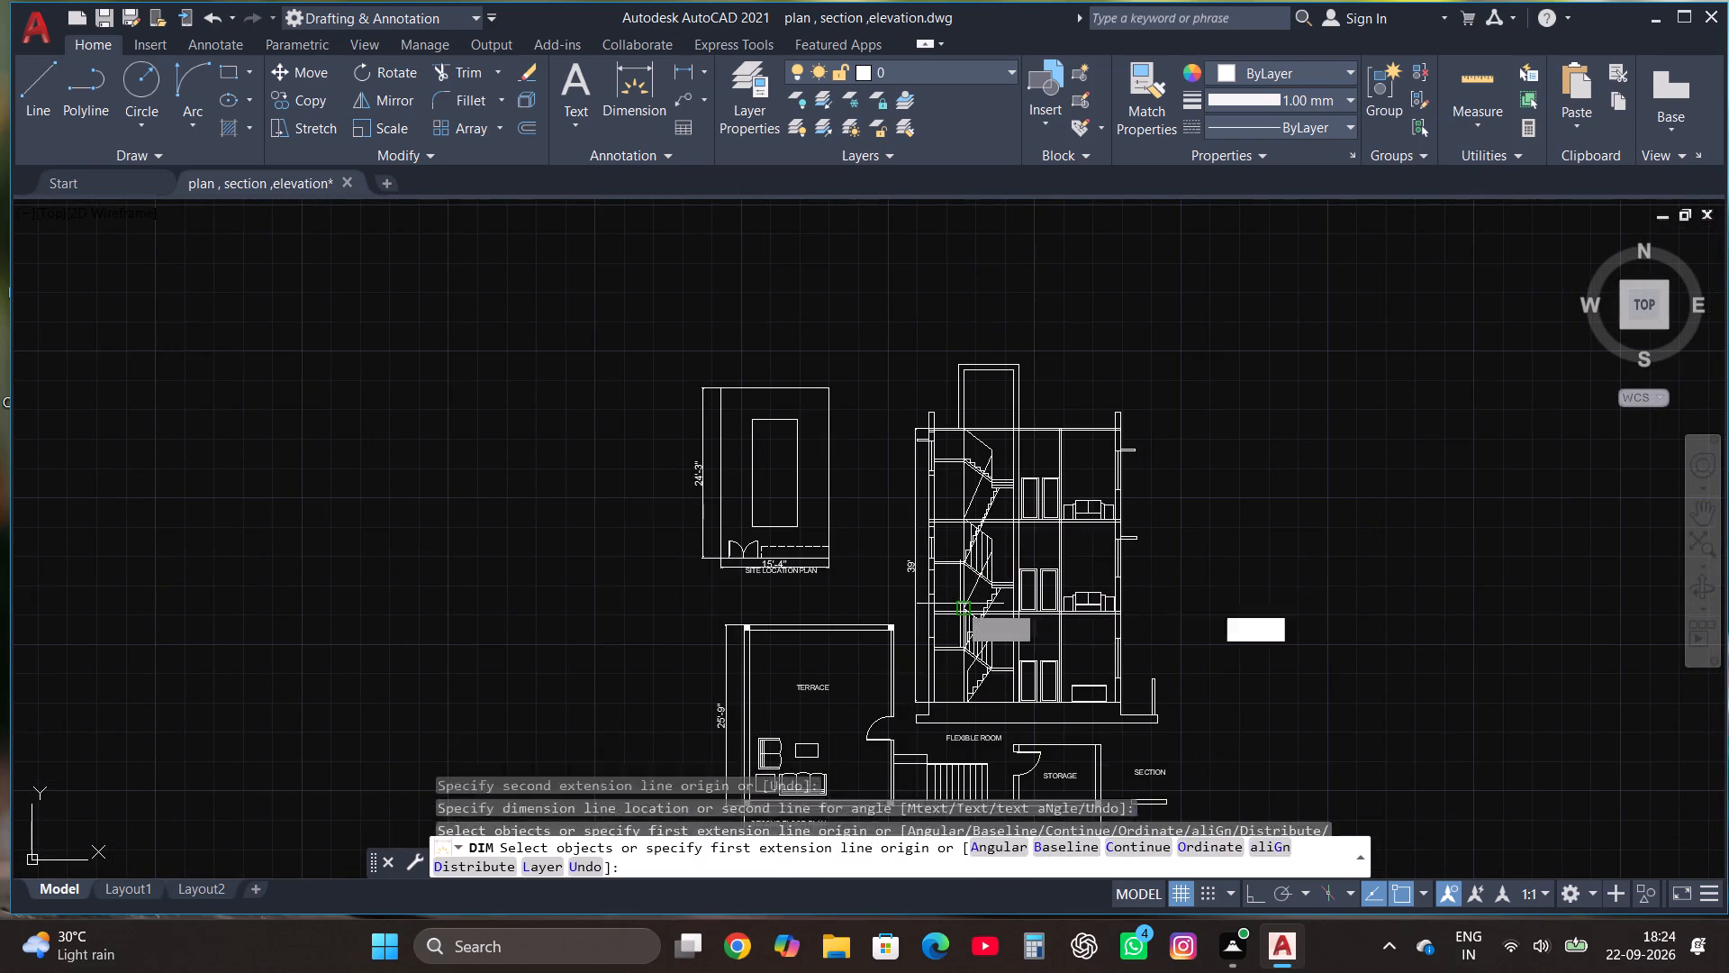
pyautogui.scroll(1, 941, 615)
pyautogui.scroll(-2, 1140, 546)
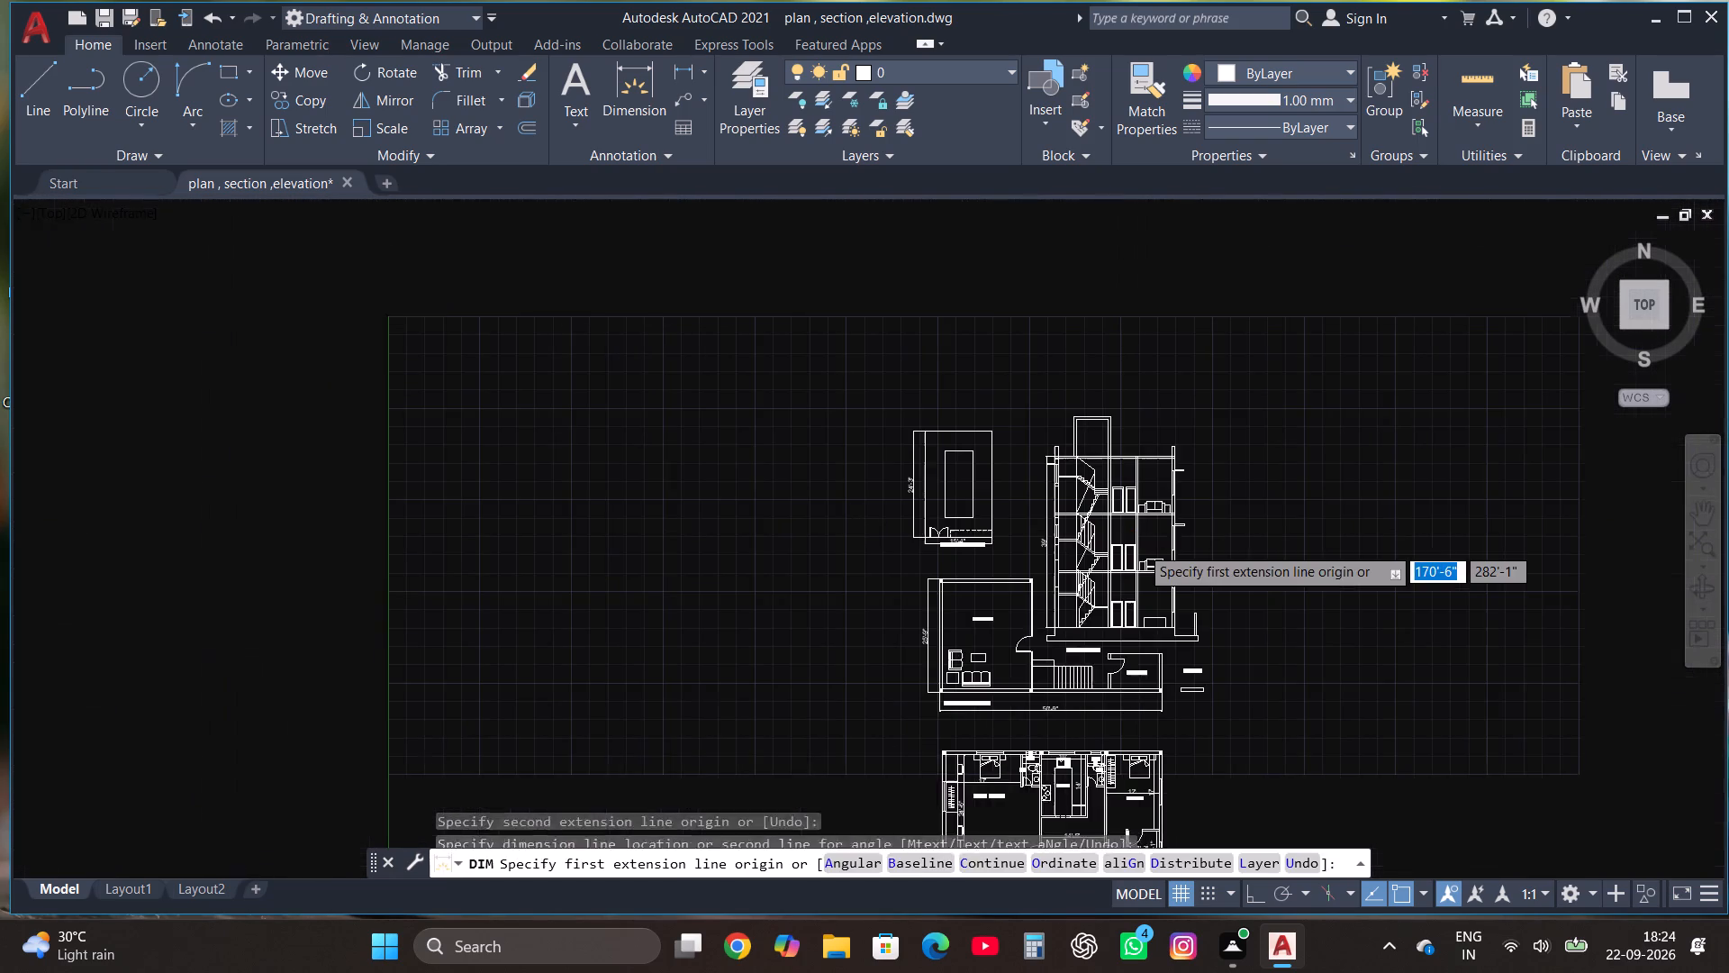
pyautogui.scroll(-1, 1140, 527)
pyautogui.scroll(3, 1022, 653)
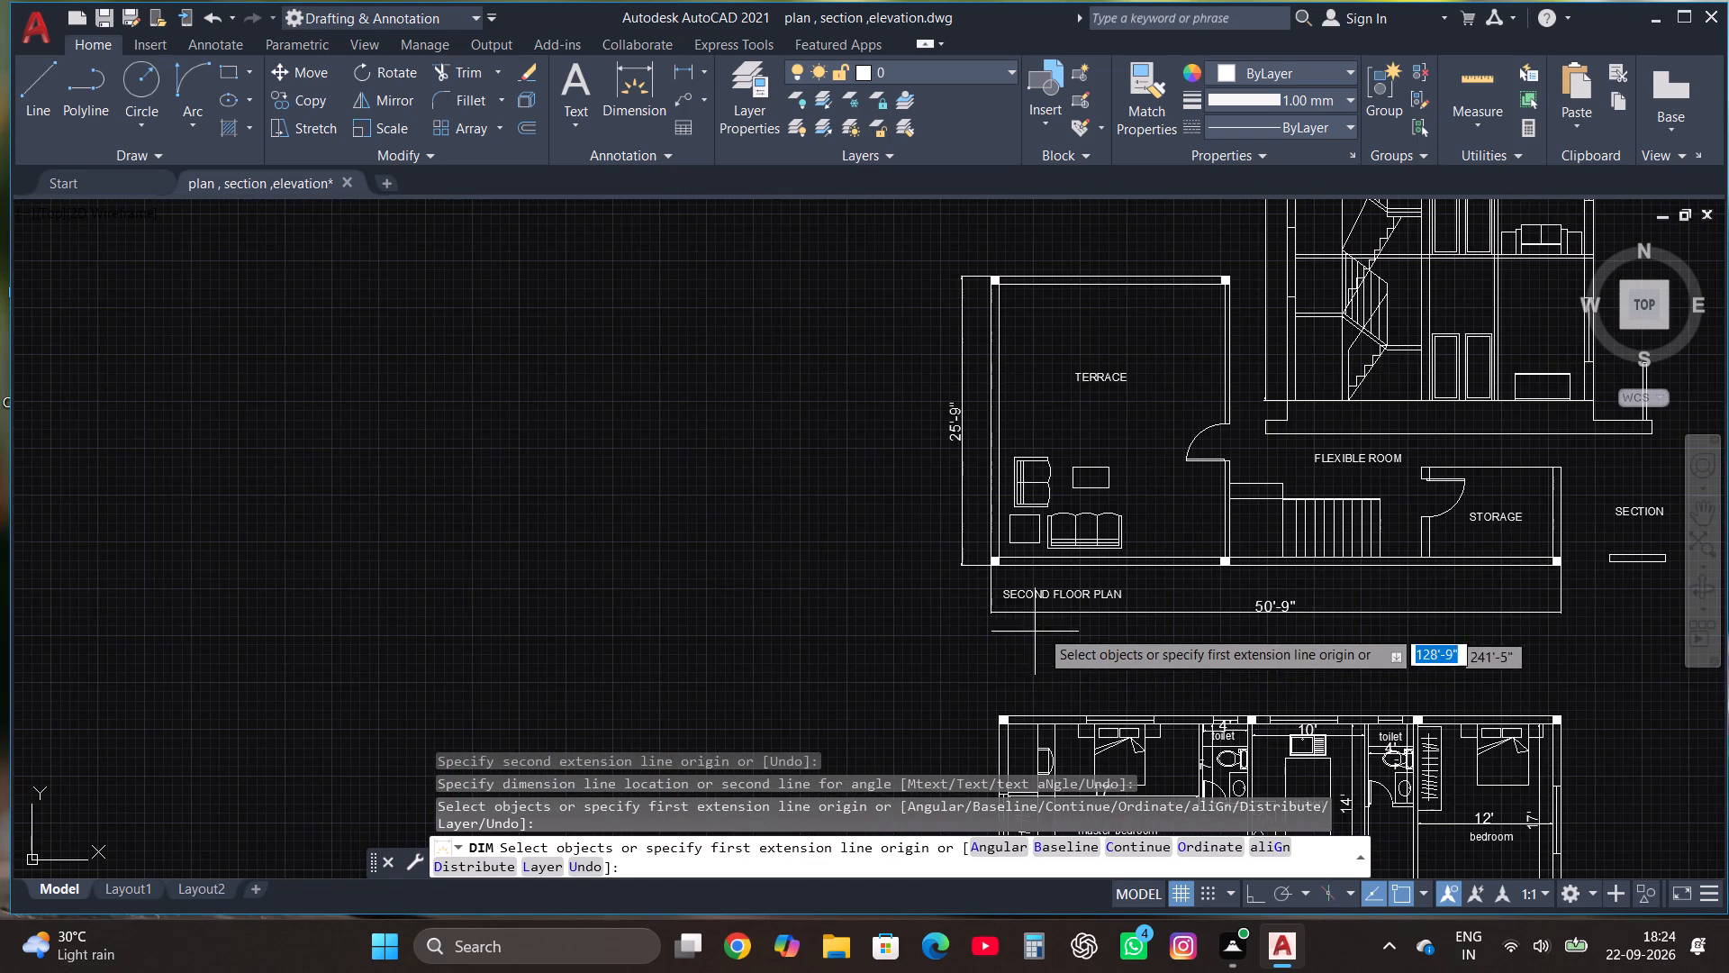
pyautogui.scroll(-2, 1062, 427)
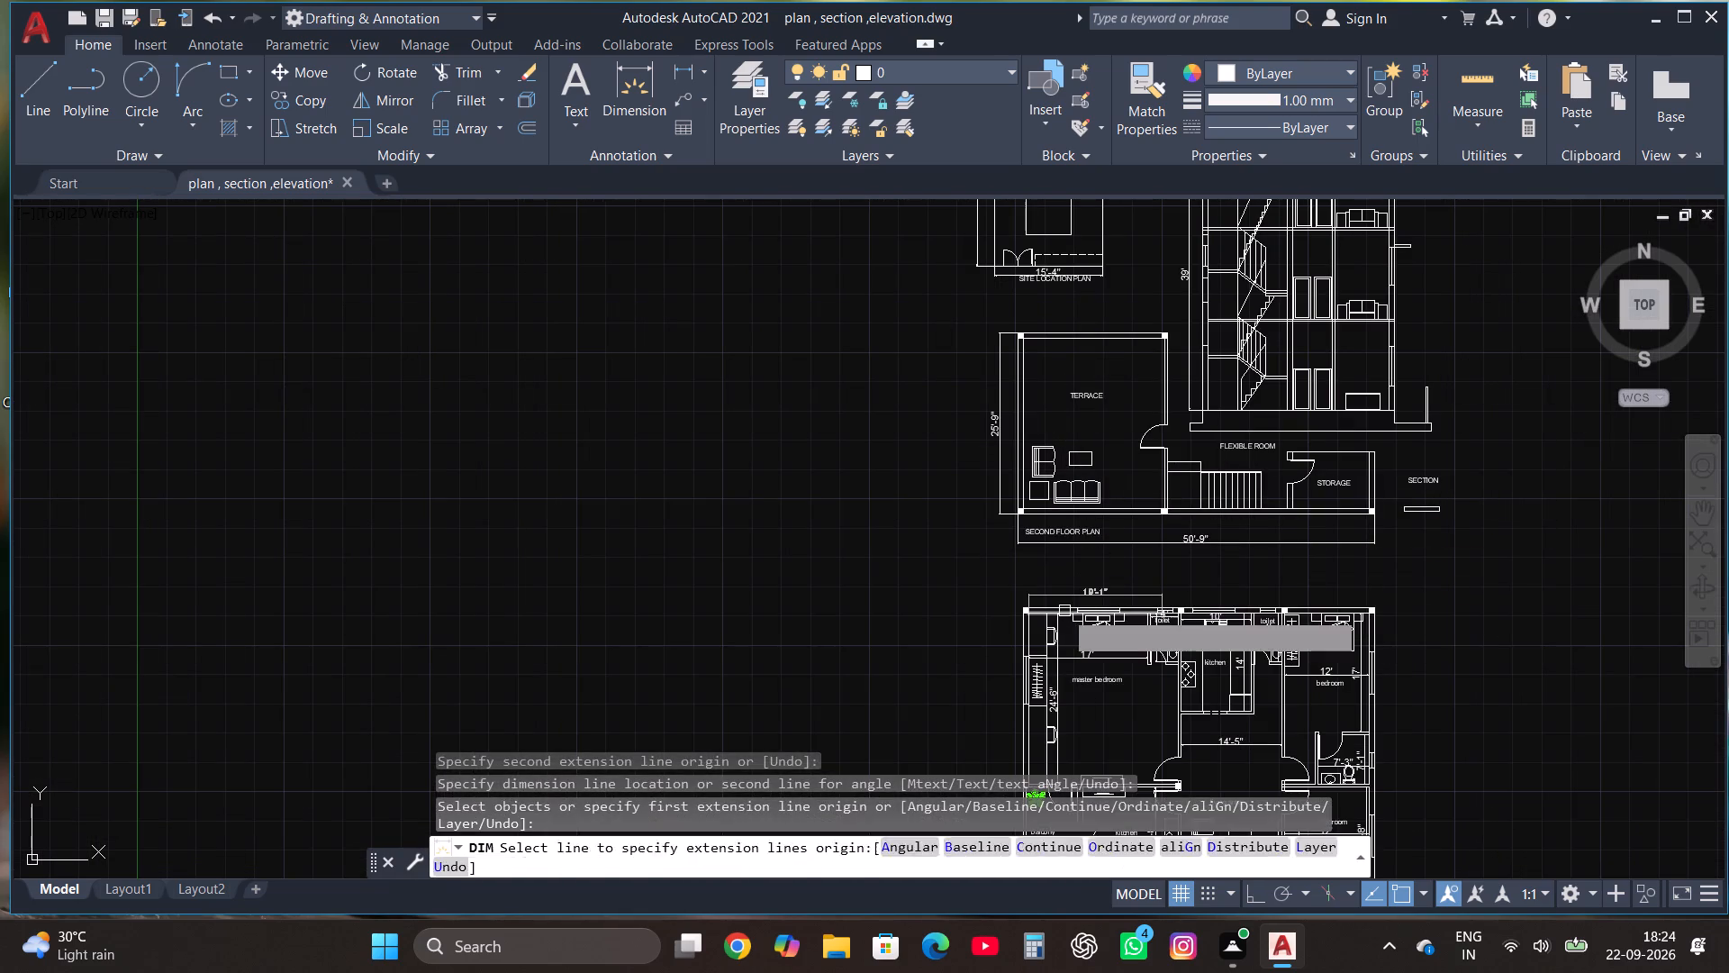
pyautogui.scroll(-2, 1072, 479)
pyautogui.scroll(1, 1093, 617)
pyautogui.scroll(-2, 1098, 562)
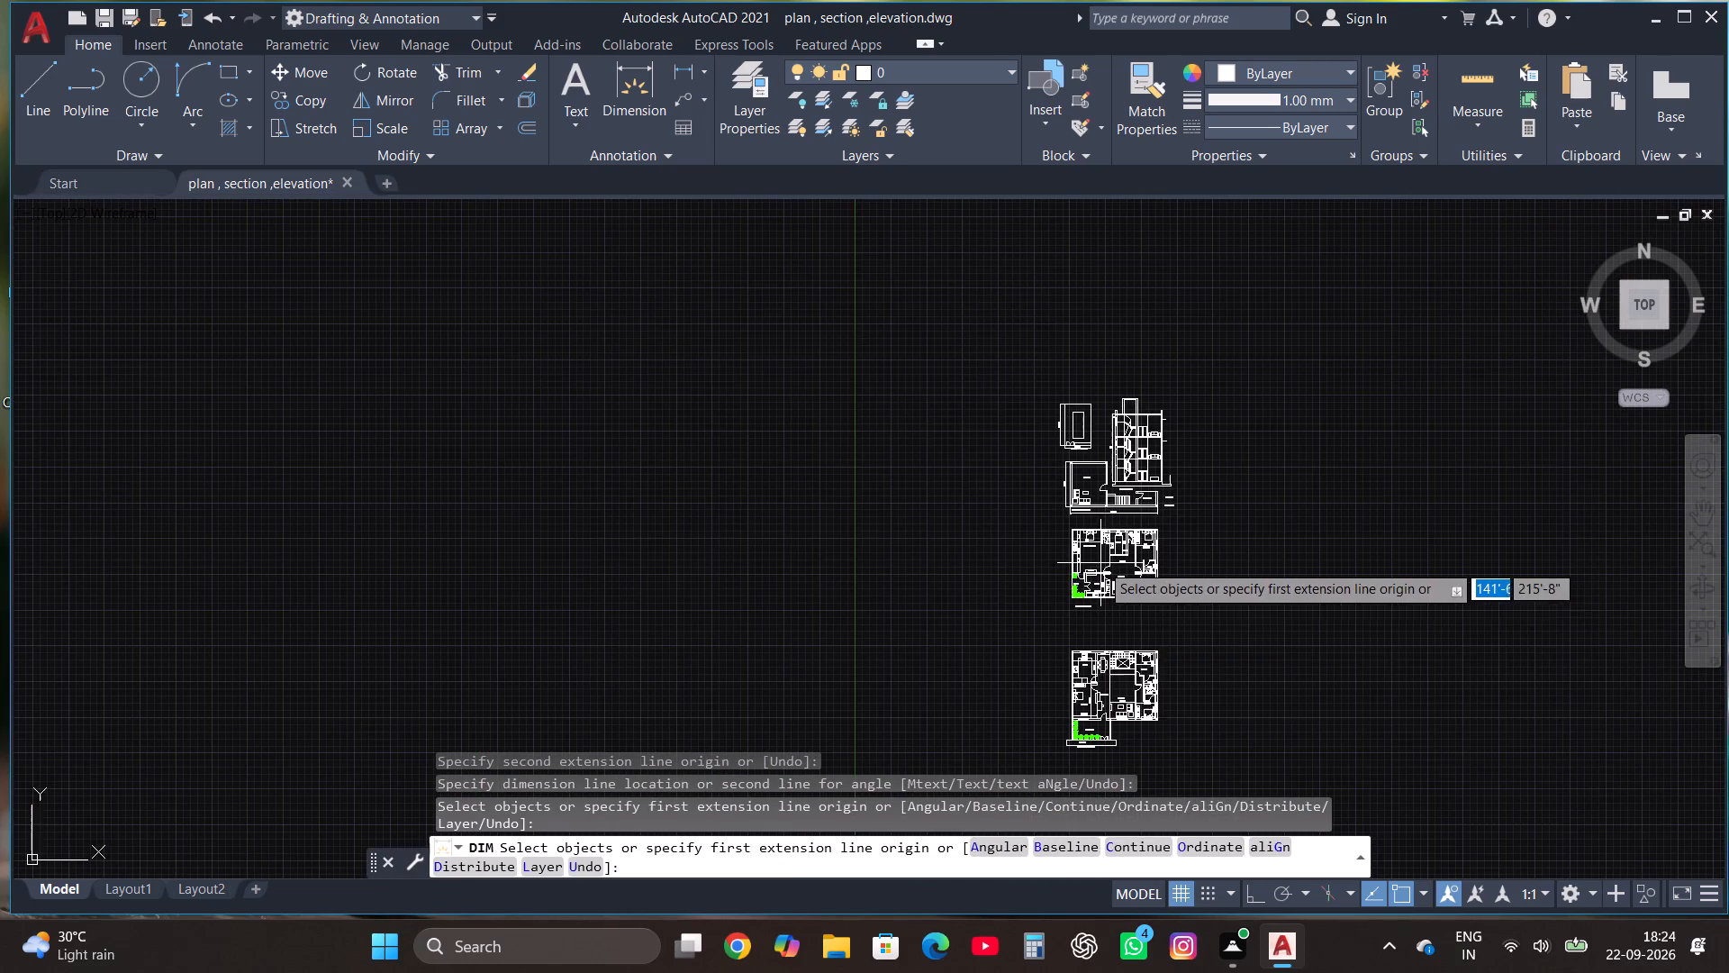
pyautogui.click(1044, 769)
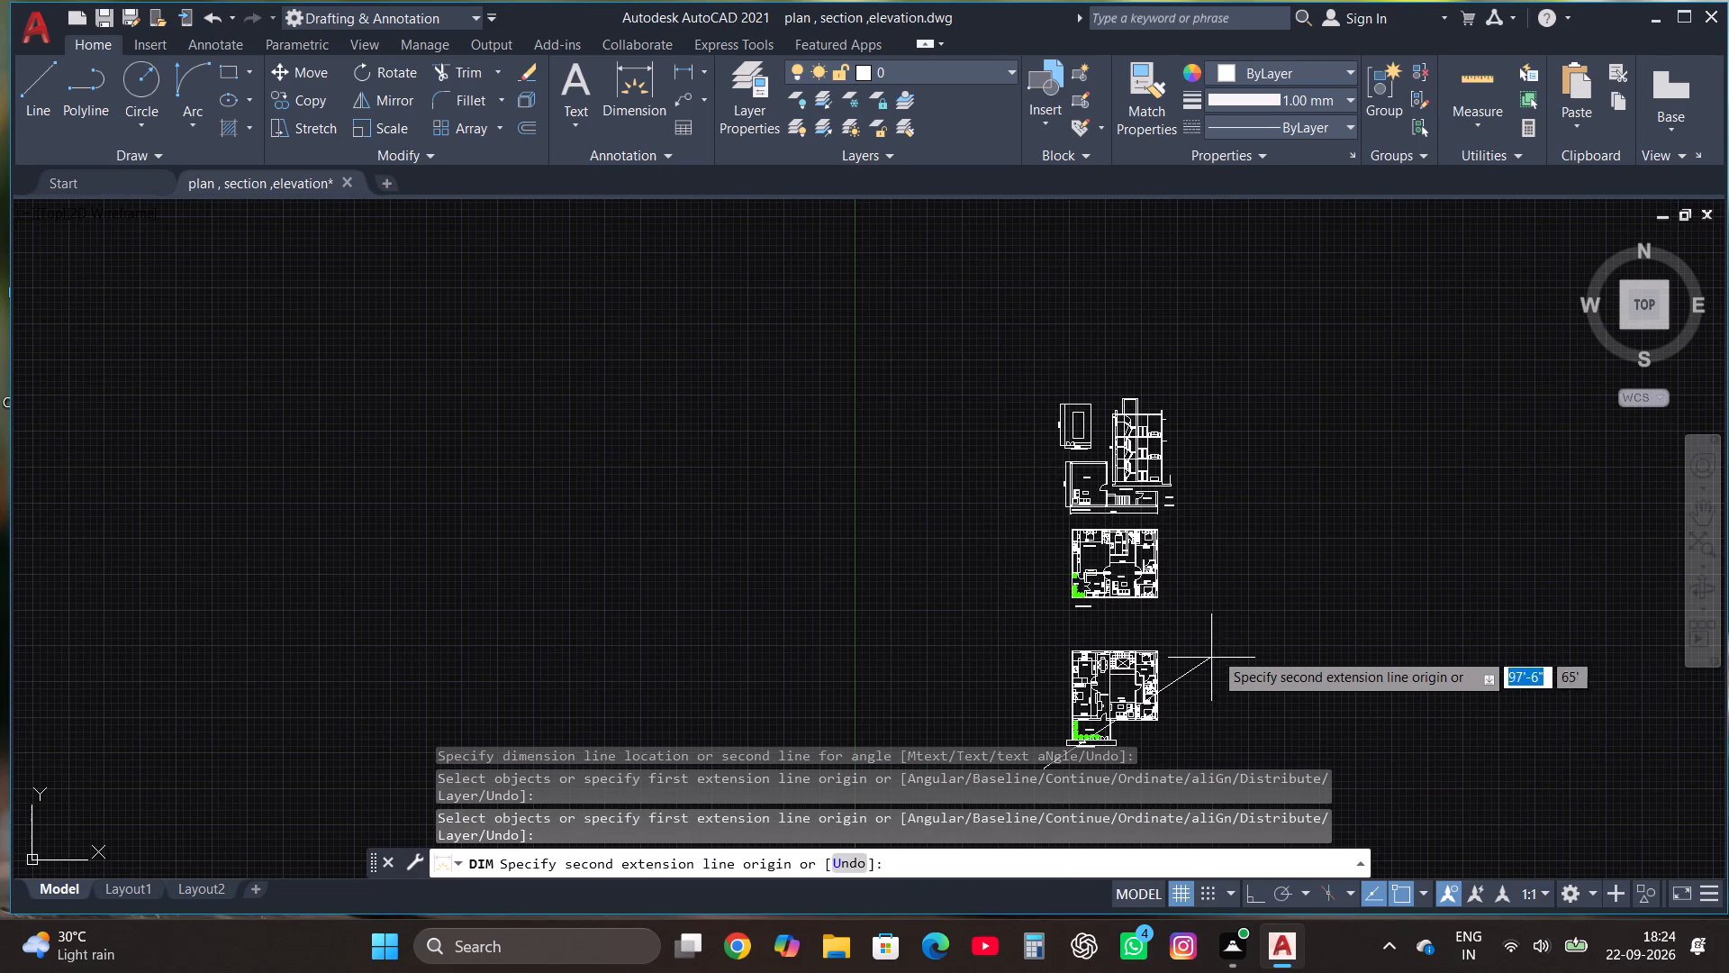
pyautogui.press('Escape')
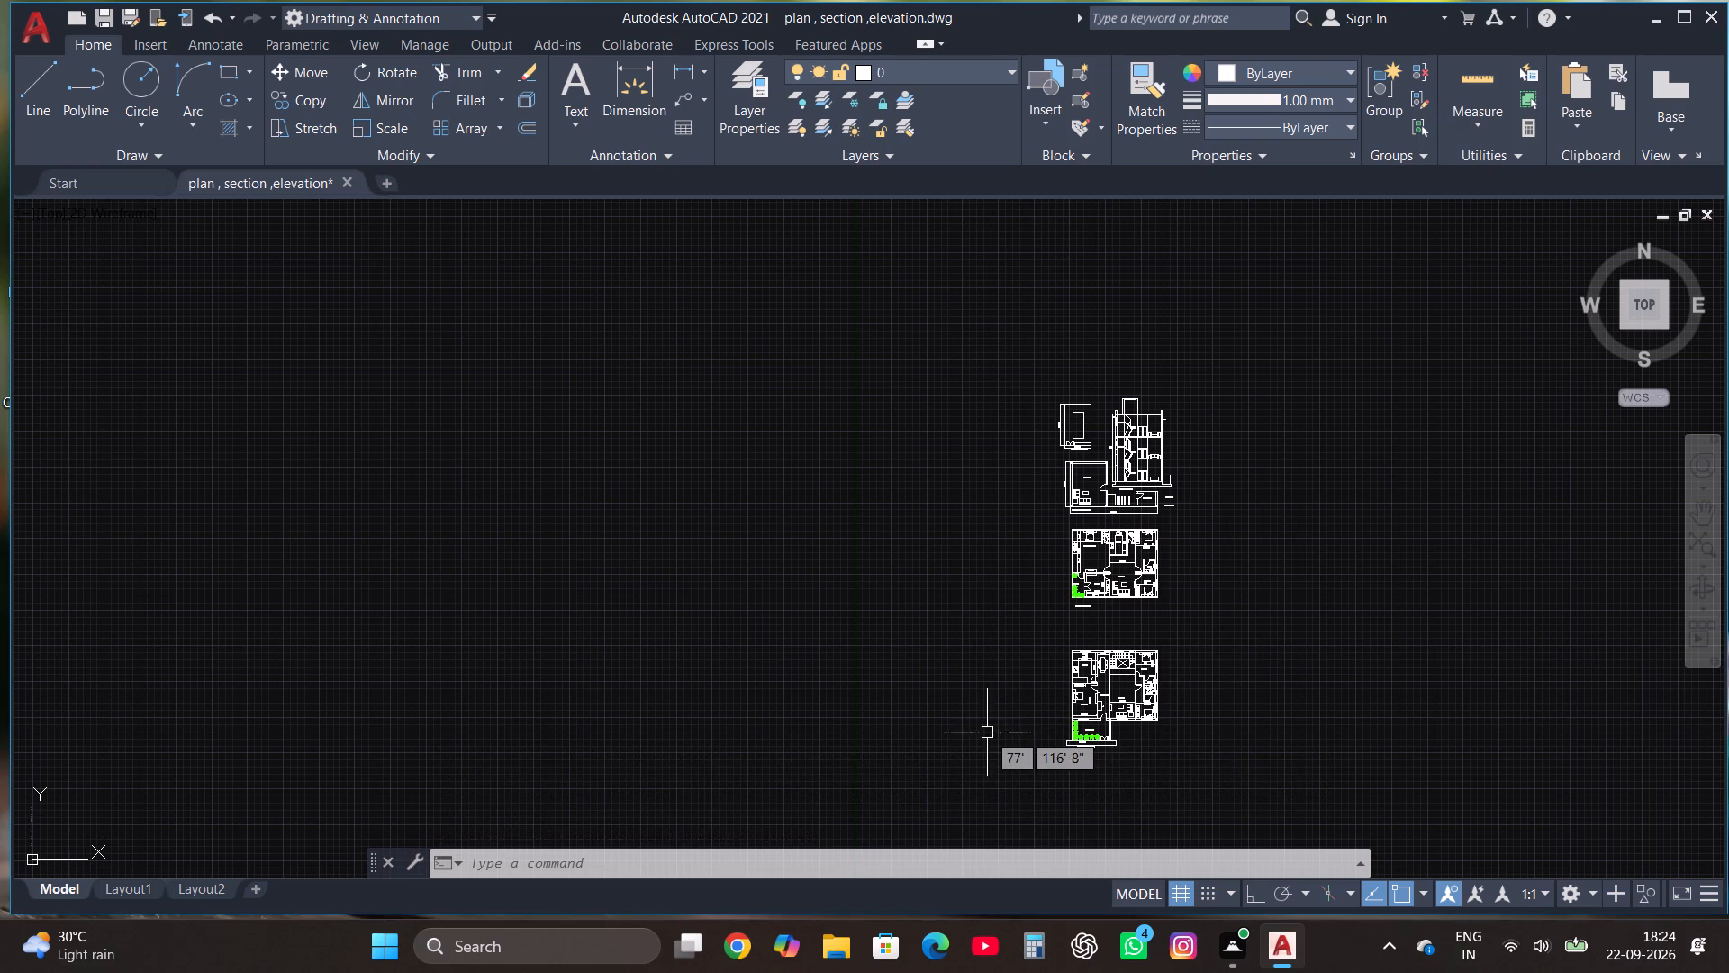
# Move the entire lowest floor plan with its title about 12'-6" north, closer to the plan above it.
pyautogui.scroll(2, 1121, 777)
pyautogui.click(937, 726)
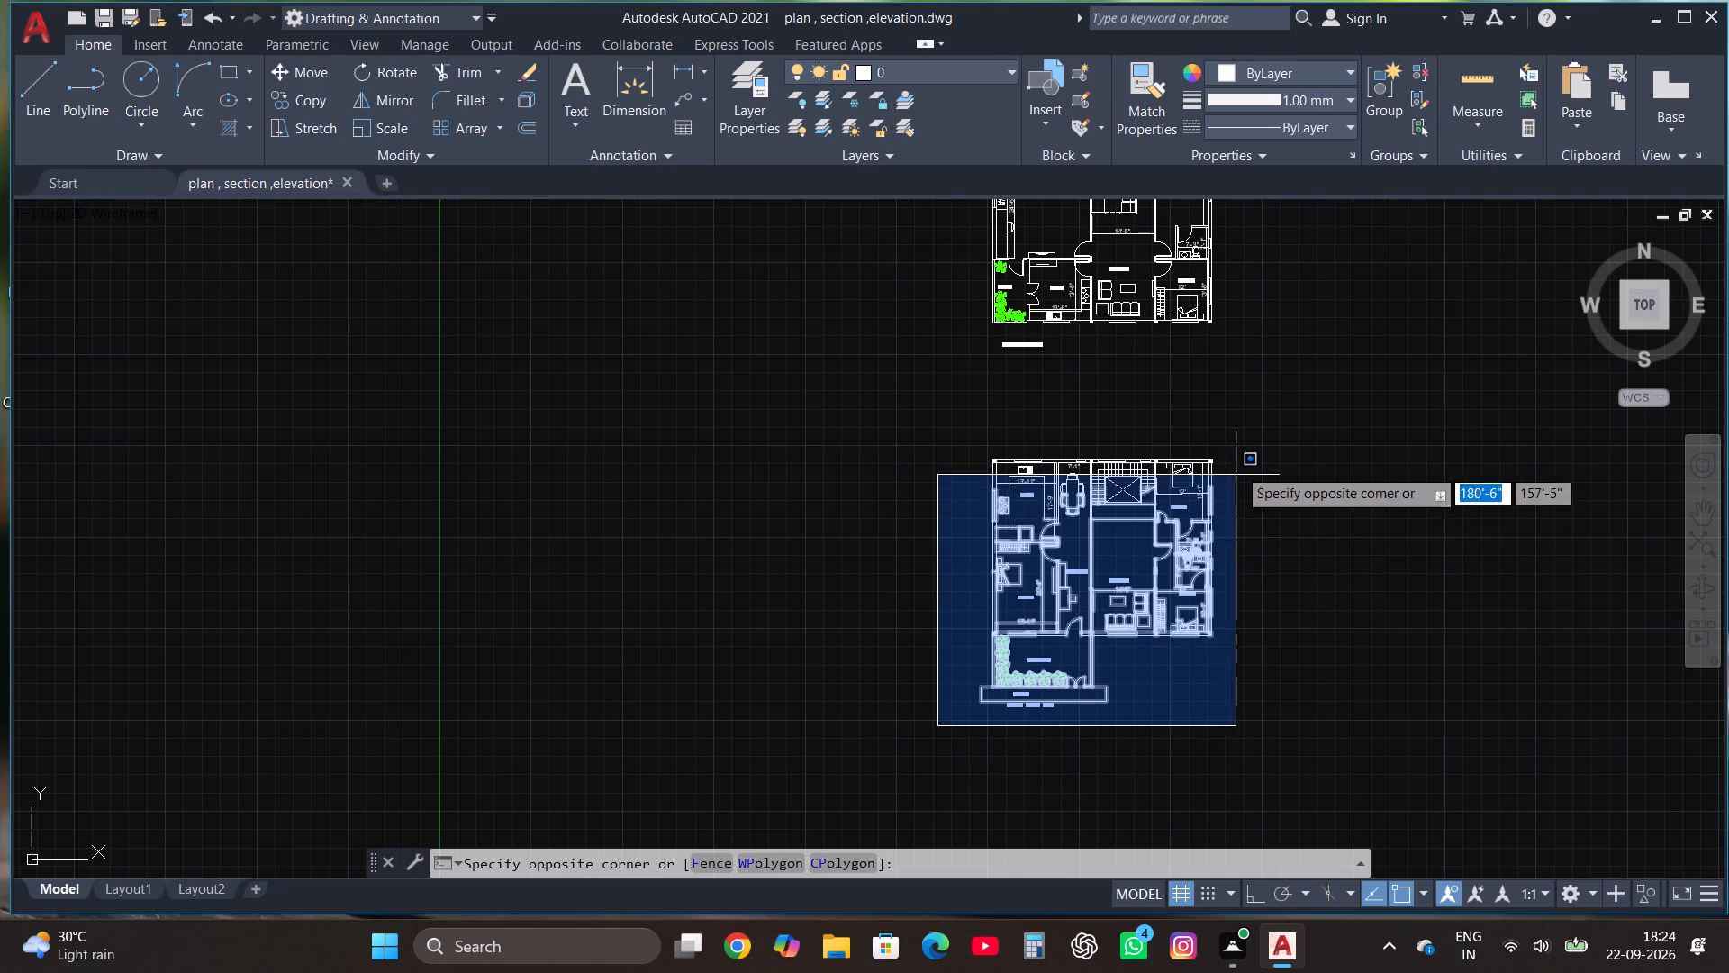
pyautogui.click(1257, 436)
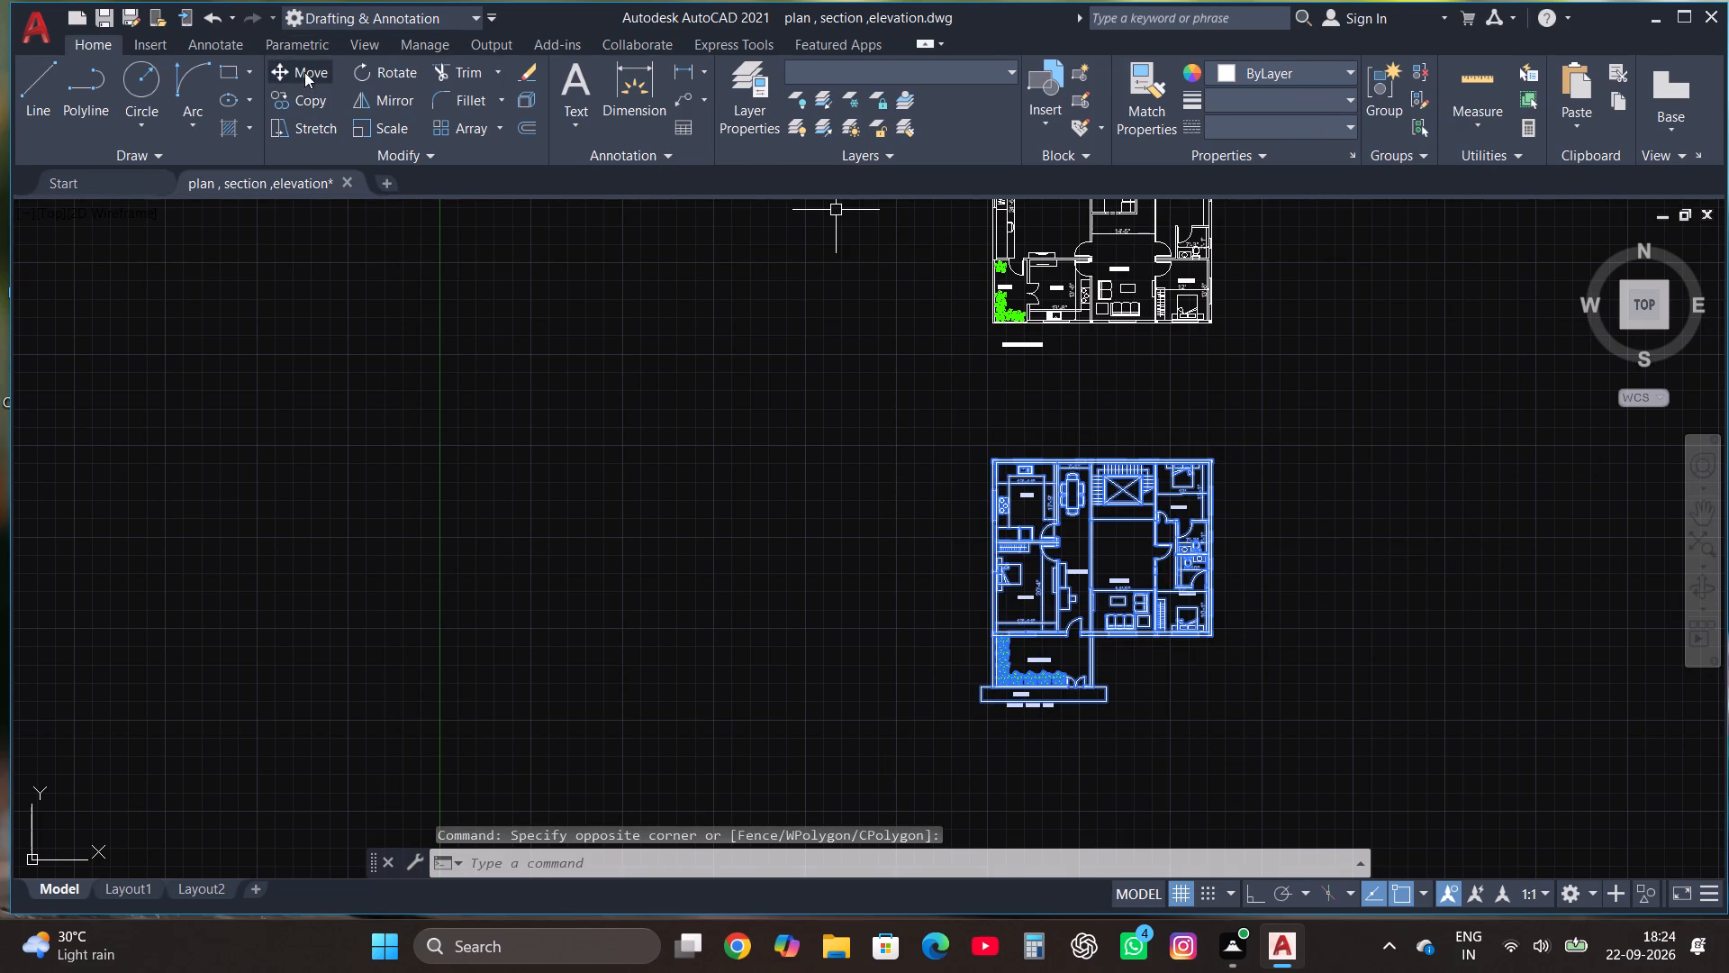
pyautogui.click(304, 72)
pyautogui.click(1080, 564)
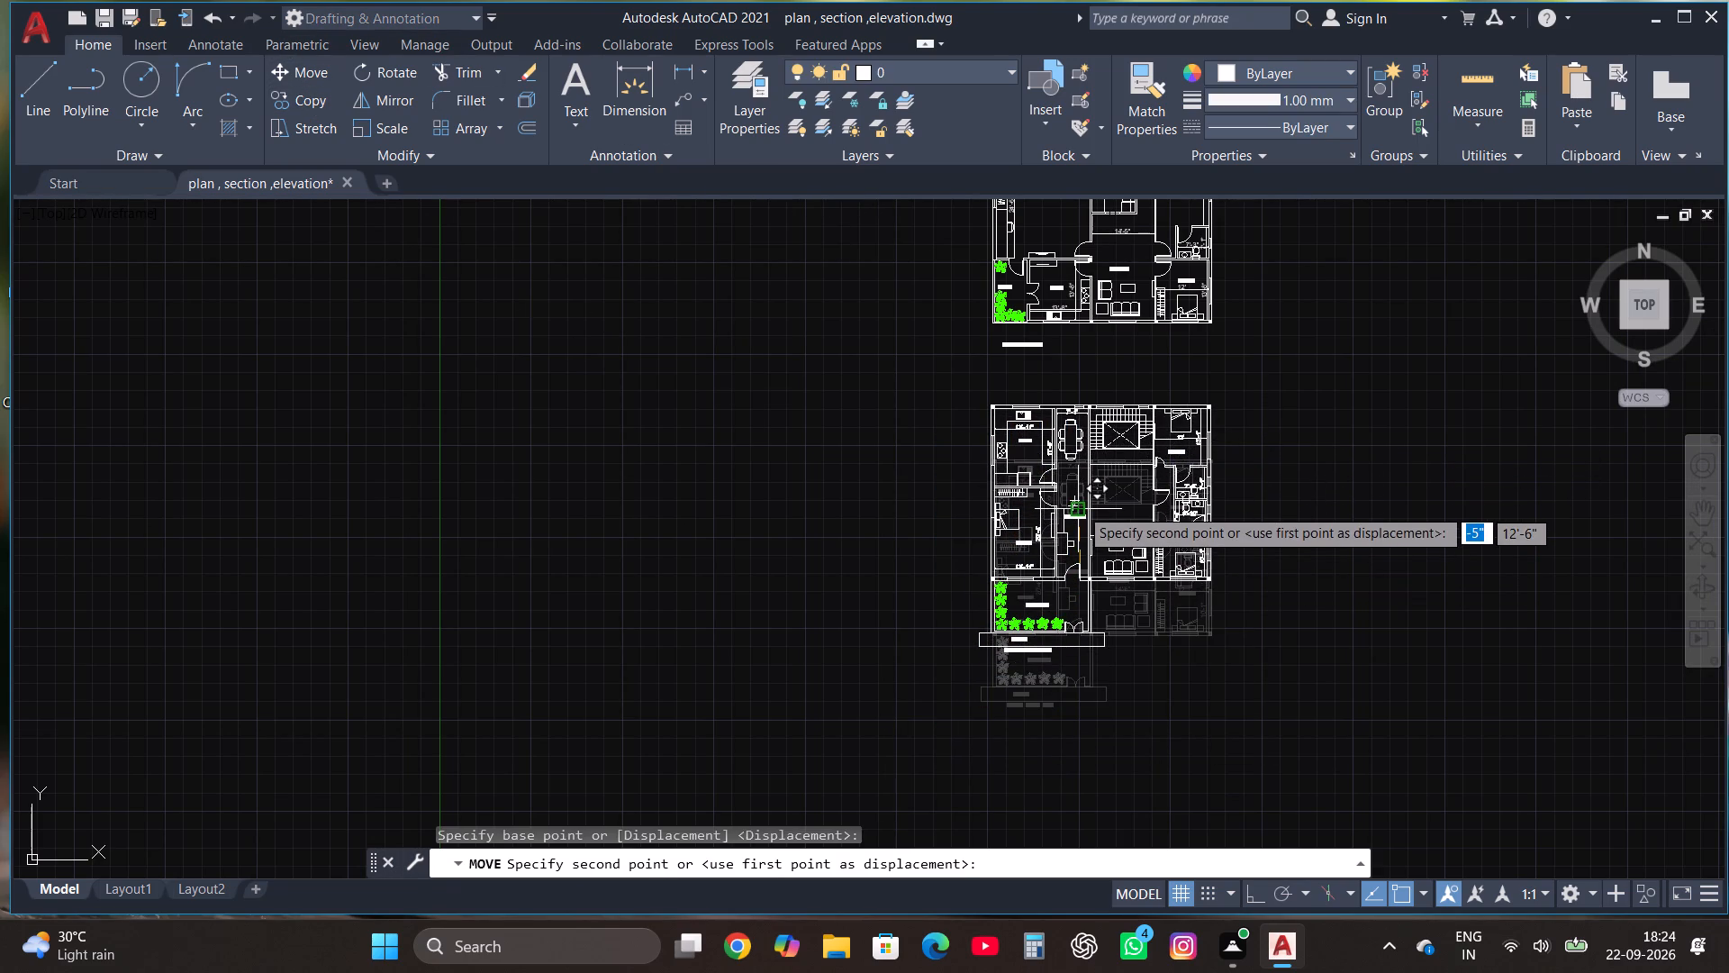
pyautogui.click(1080, 503)
pyautogui.press('Escape')
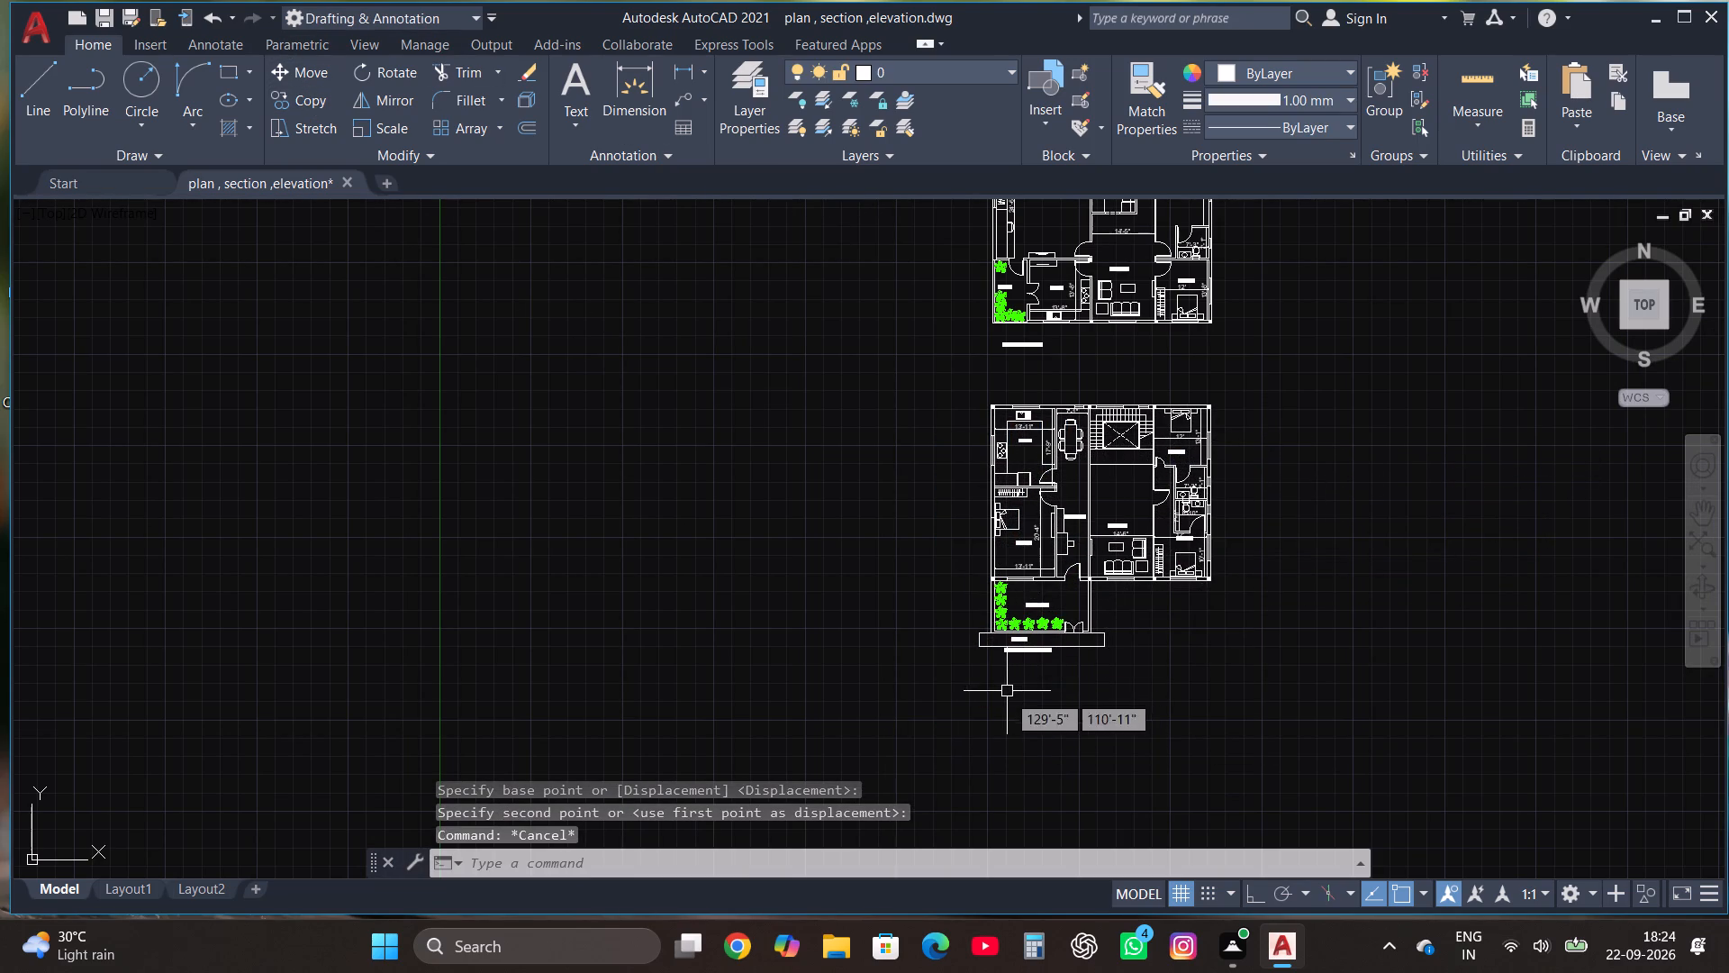
# Trim the stairwell's west wall line where it crosses the section's roof slab.
pyautogui.scroll(-2, 1010, 731)
pyautogui.scroll(2, 1080, 355)
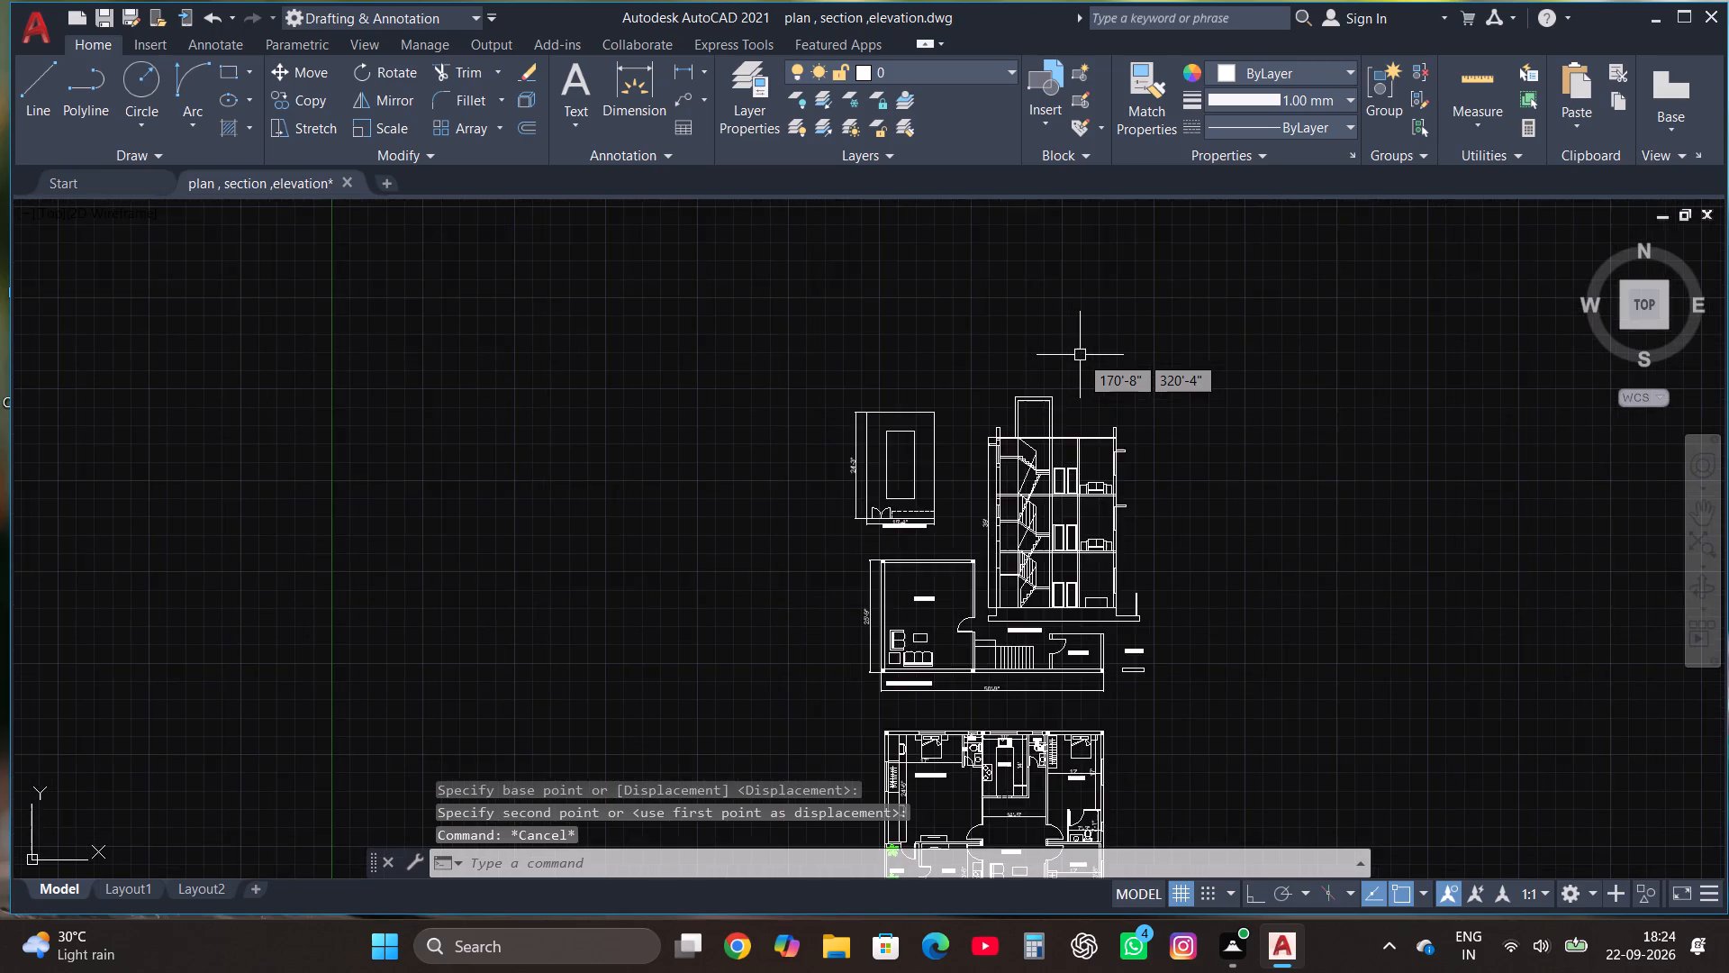
pyautogui.scroll(2, 1080, 355)
pyautogui.scroll(-2, 1080, 355)
pyautogui.scroll(1, 1055, 418)
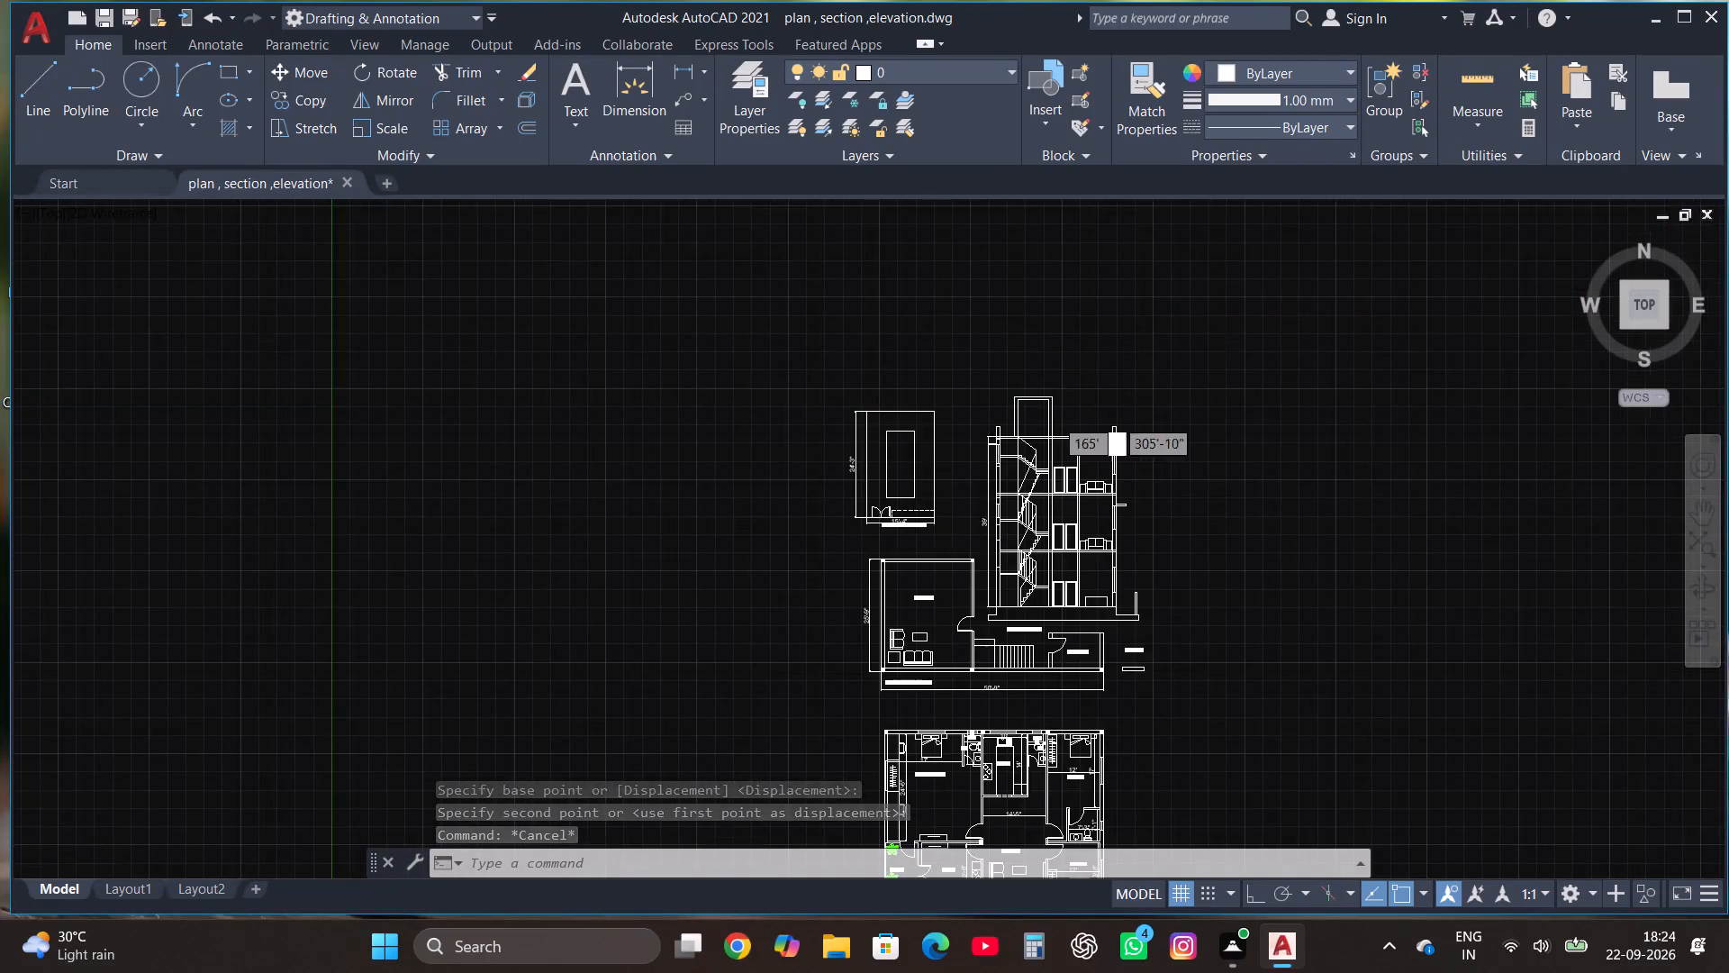
pyautogui.scroll(2, 1055, 418)
pyautogui.scroll(2, 933, 475)
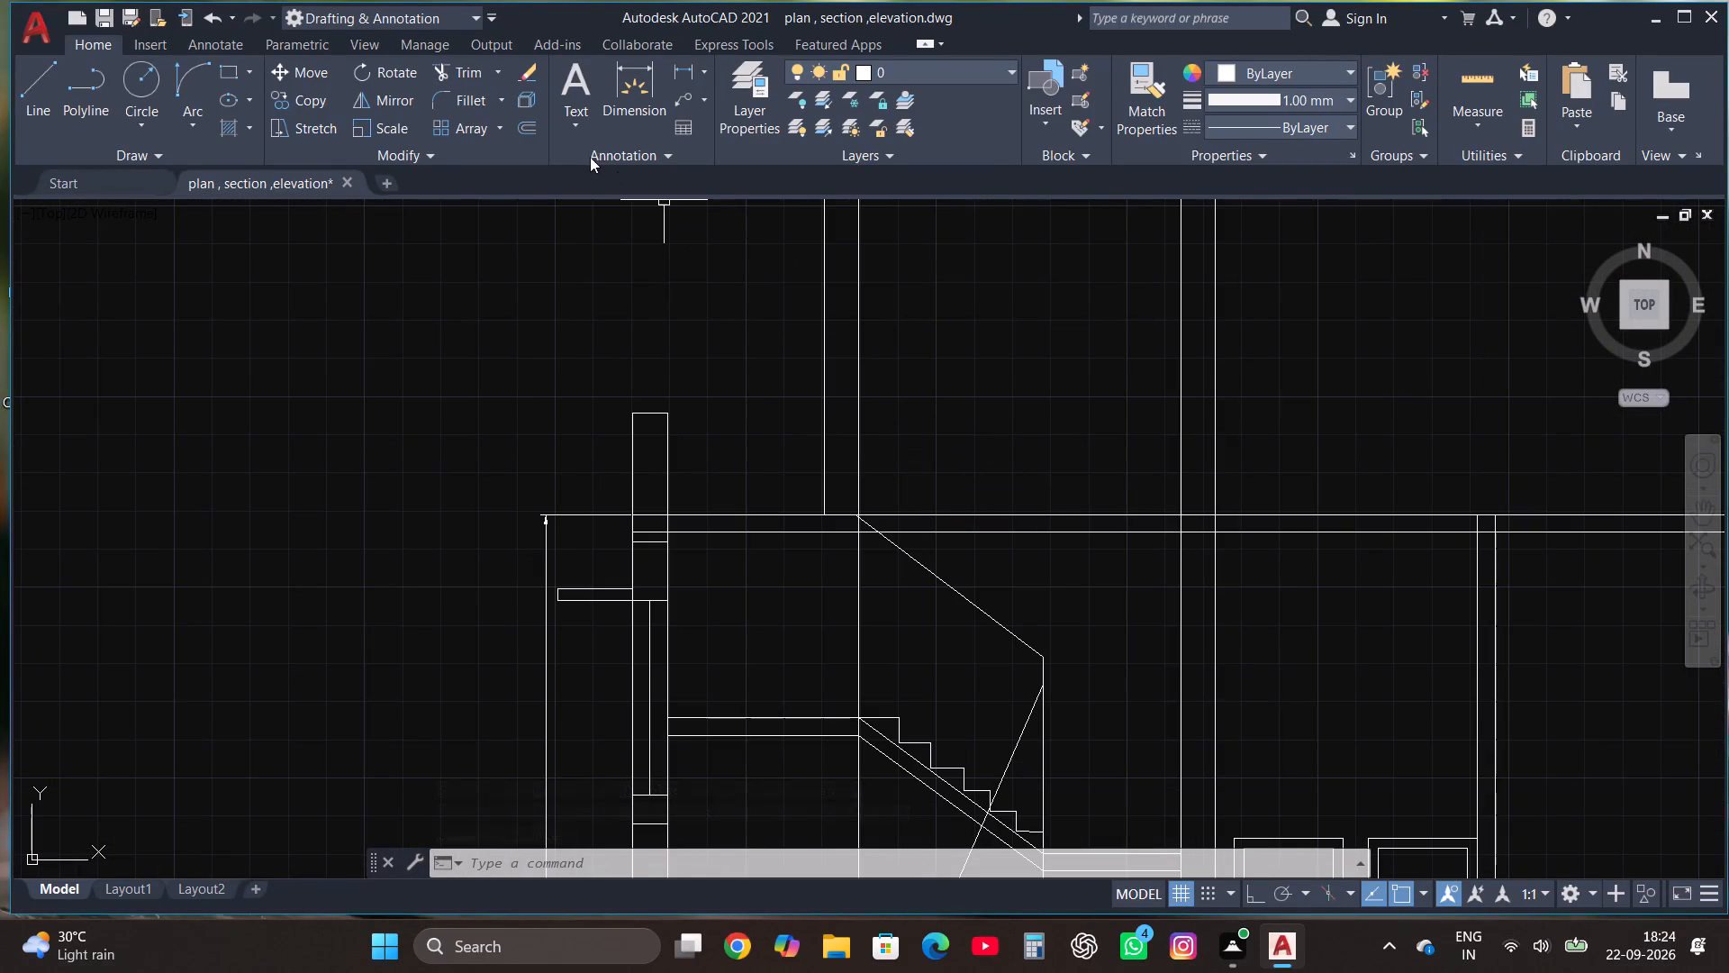
pyautogui.click(463, 74)
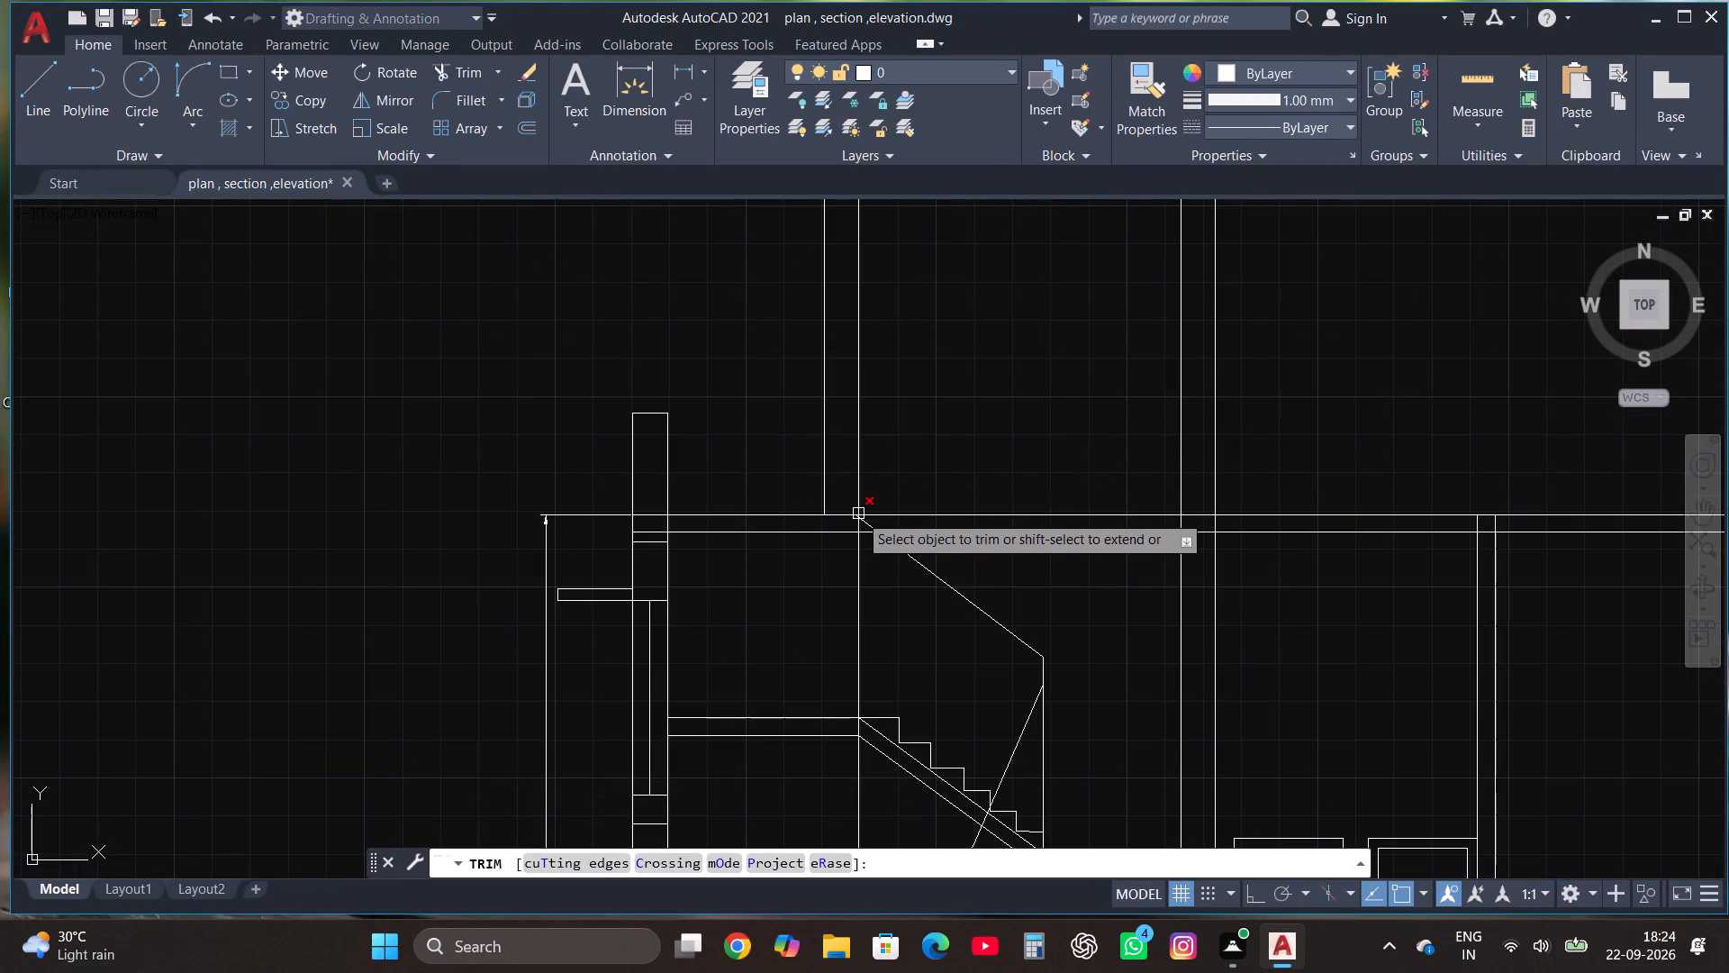
pyautogui.click(846, 514)
pyautogui.scroll(2, 859, 523)
pyautogui.click(853, 529)
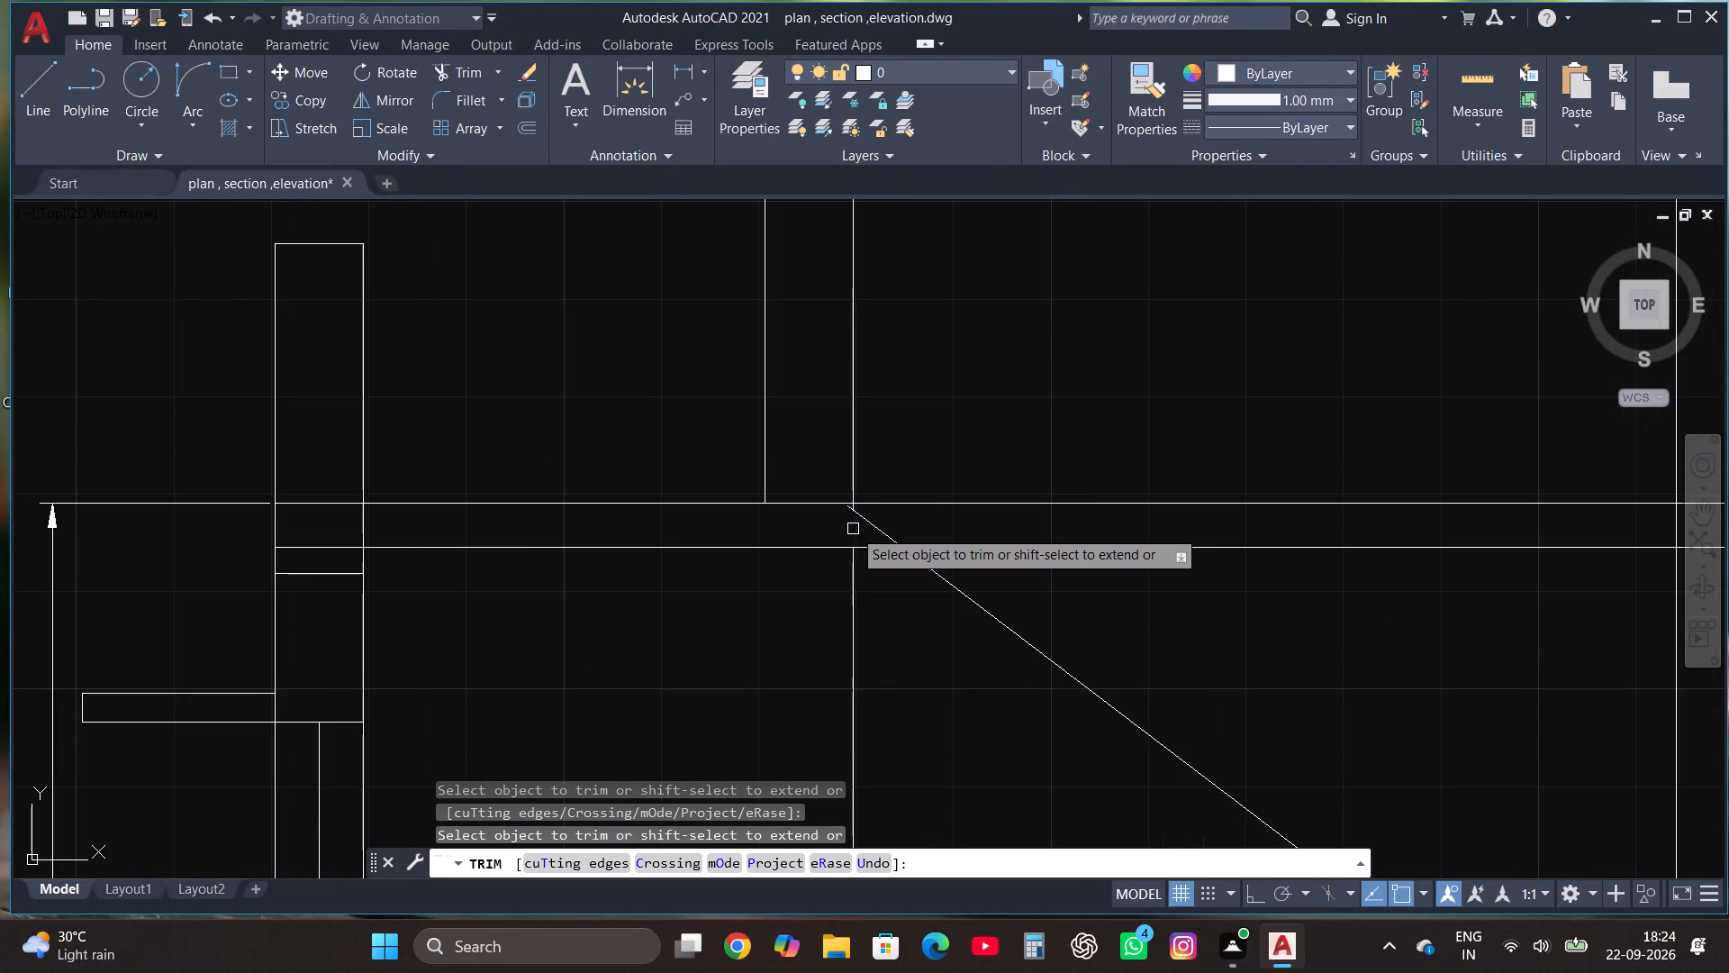
# Trim the crossing slab and wall lines where the stairwell's east wall meets the section's roof slab.
pyautogui.scroll(-4, 840, 534)
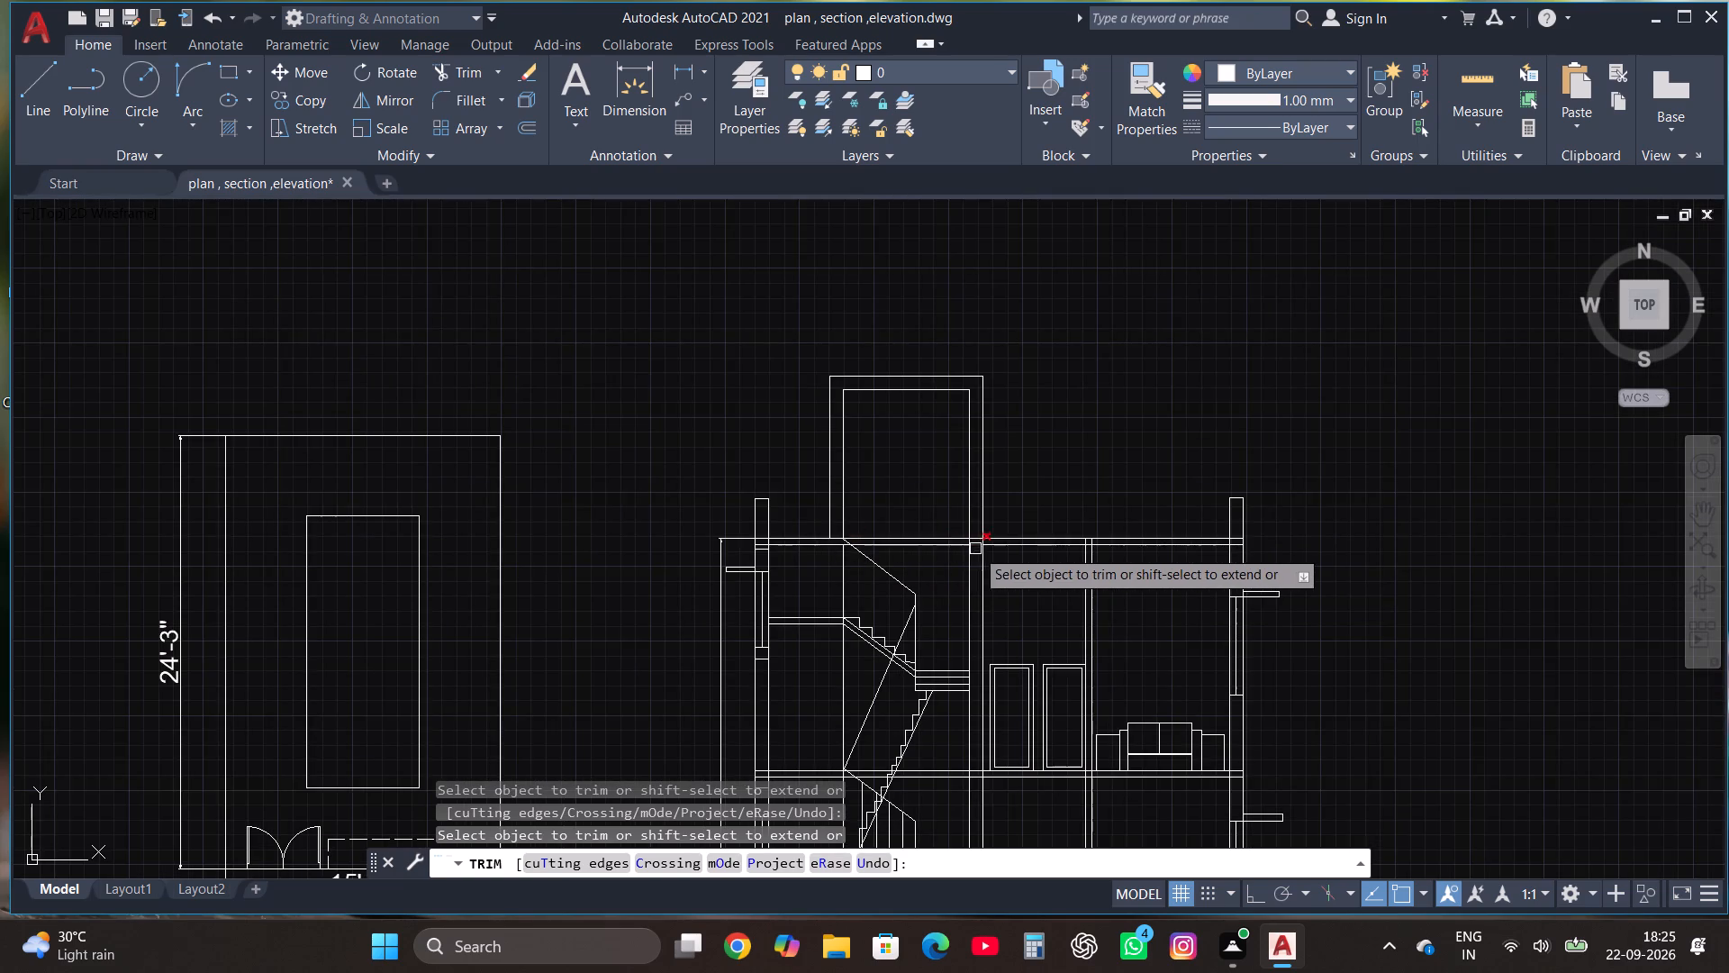
pyautogui.scroll(4, 975, 549)
pyautogui.click(974, 485)
pyautogui.click(967, 586)
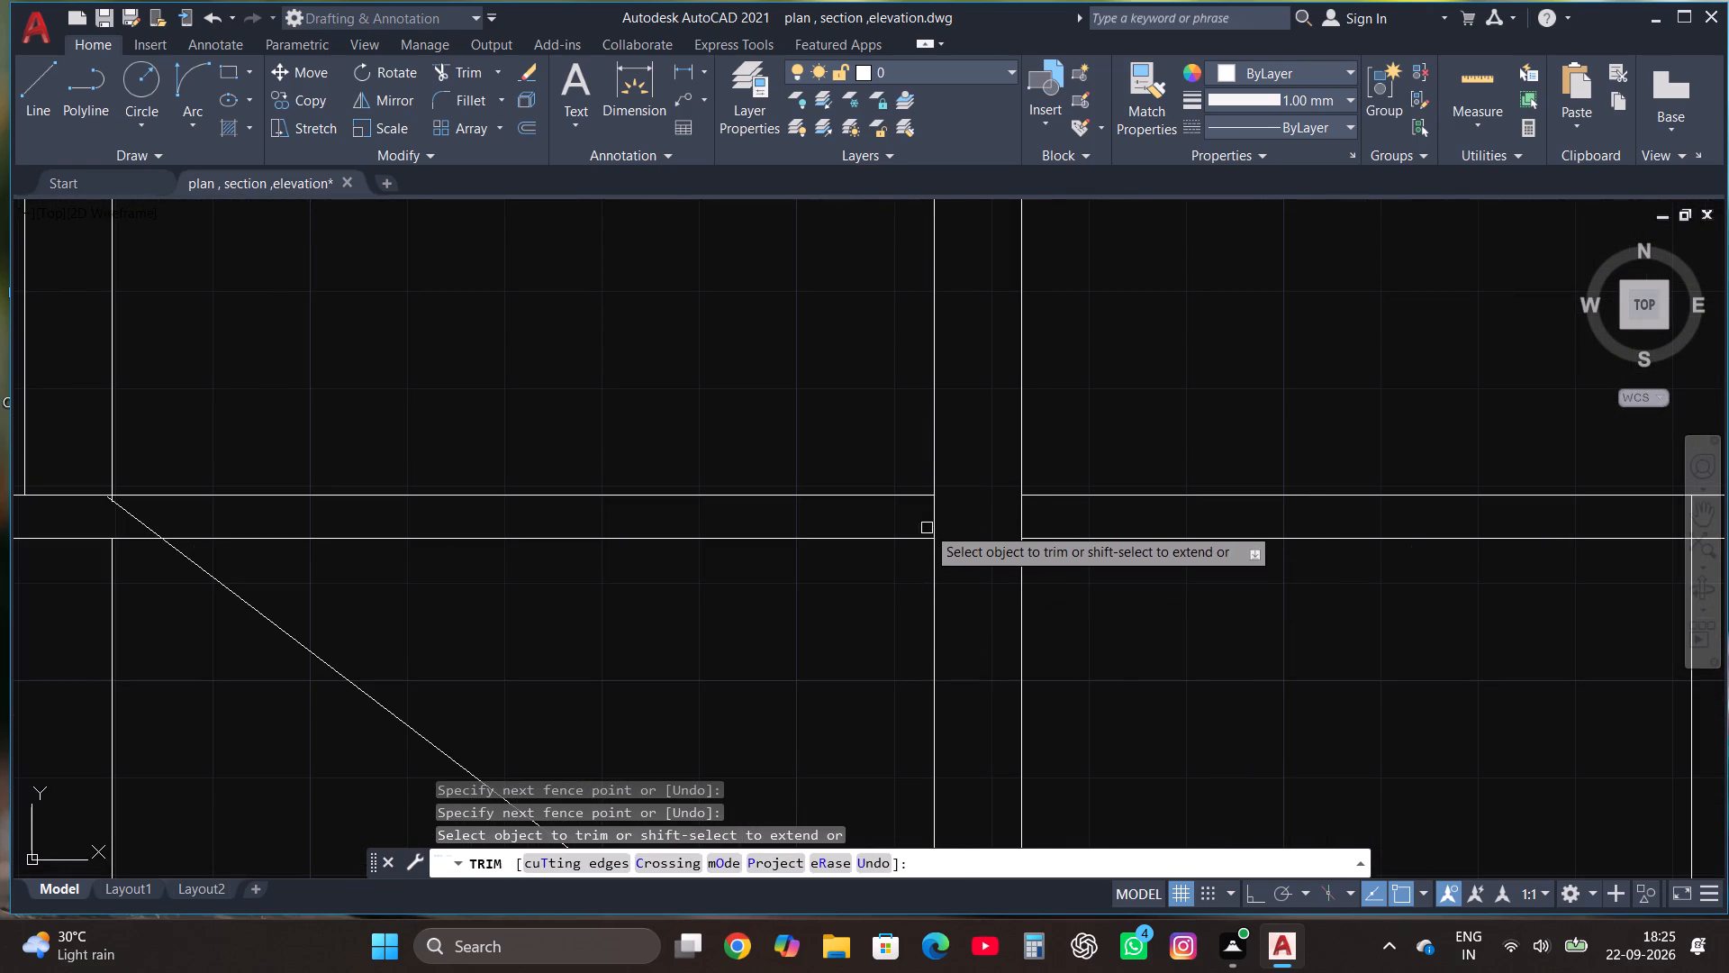
pyautogui.click(926, 519)
pyautogui.click(1029, 529)
# Trim the partition lines inside the roof slab and the slab's underside between them, east of the top-storey doors.
pyautogui.scroll(-2, 1008, 501)
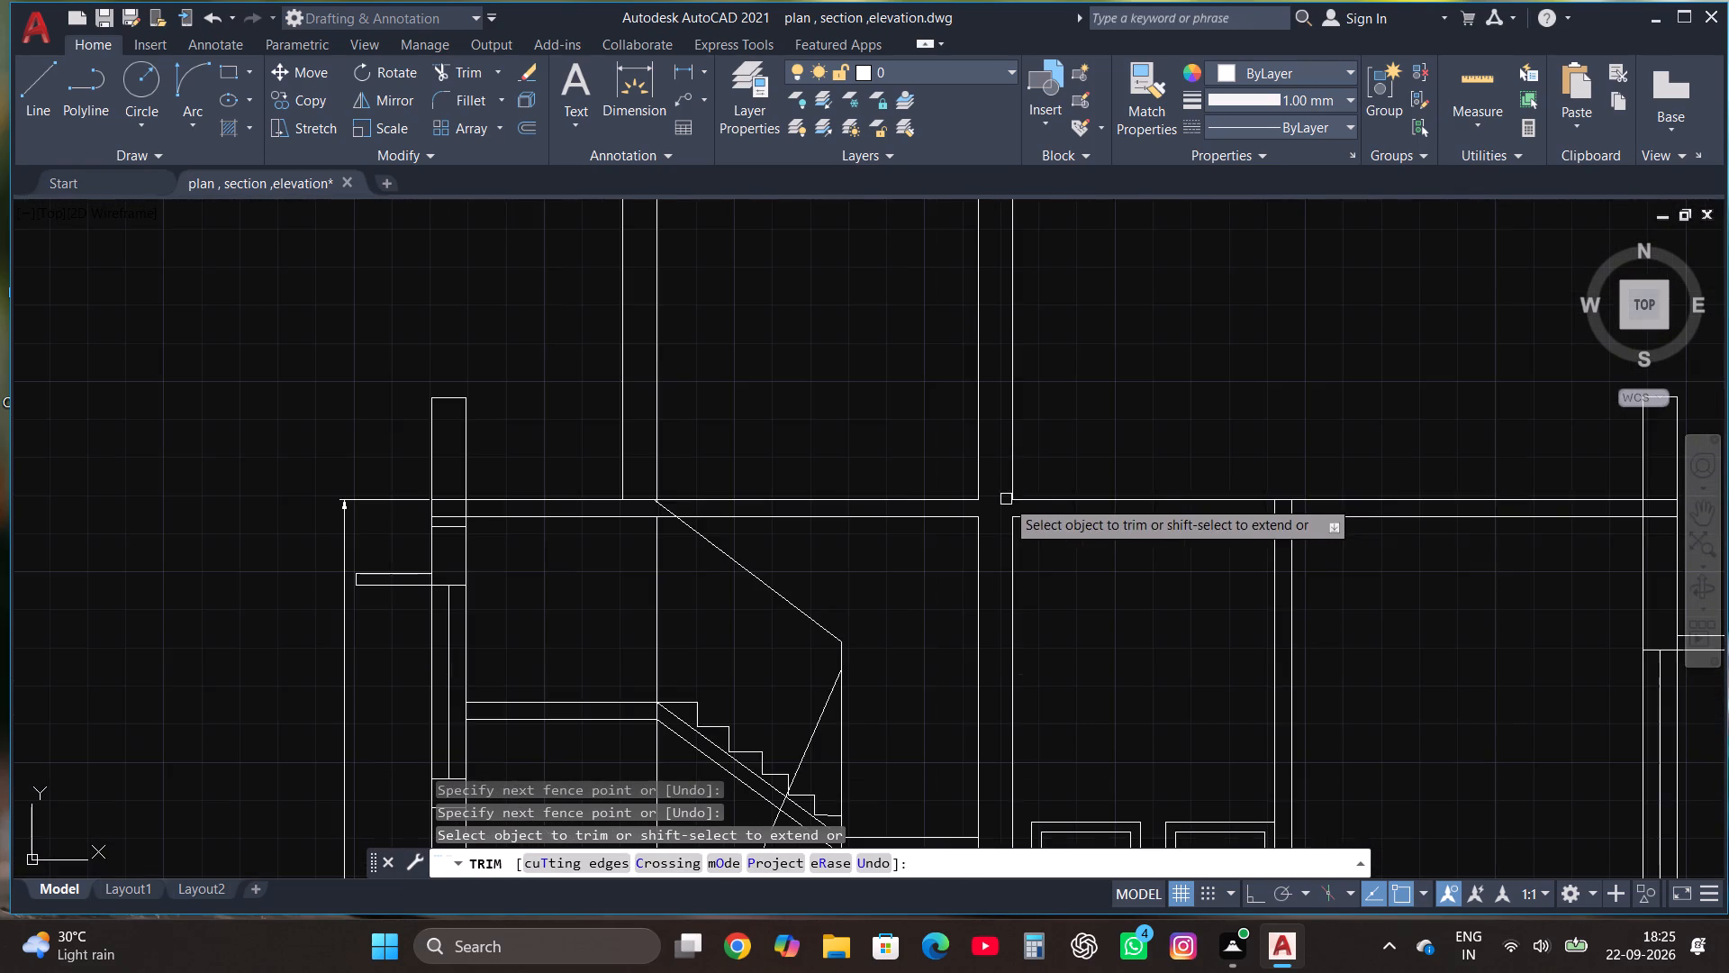
pyautogui.scroll(3, 1335, 507)
pyautogui.click(1051, 505)
pyautogui.click(1200, 510)
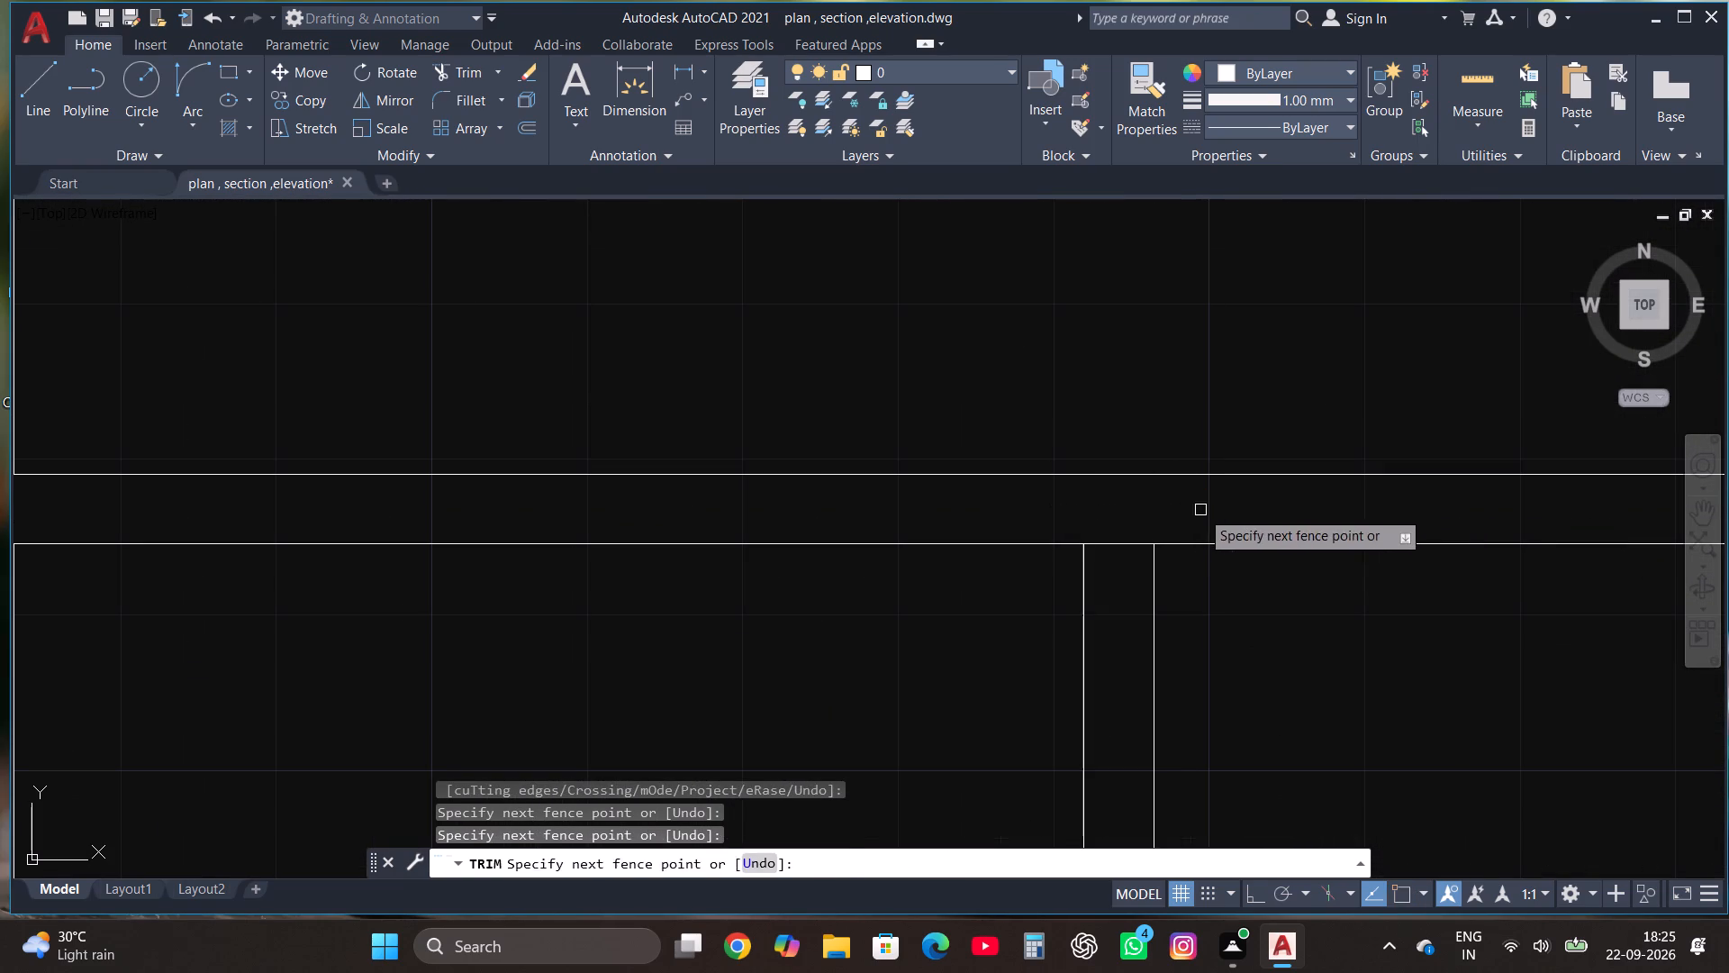
pyautogui.click(1134, 530)
pyautogui.click(1121, 612)
# Trim the roof slab lines inside the section's east outer wall and the wall's inner line across the slab thickness.
pyautogui.scroll(-4, 1113, 596)
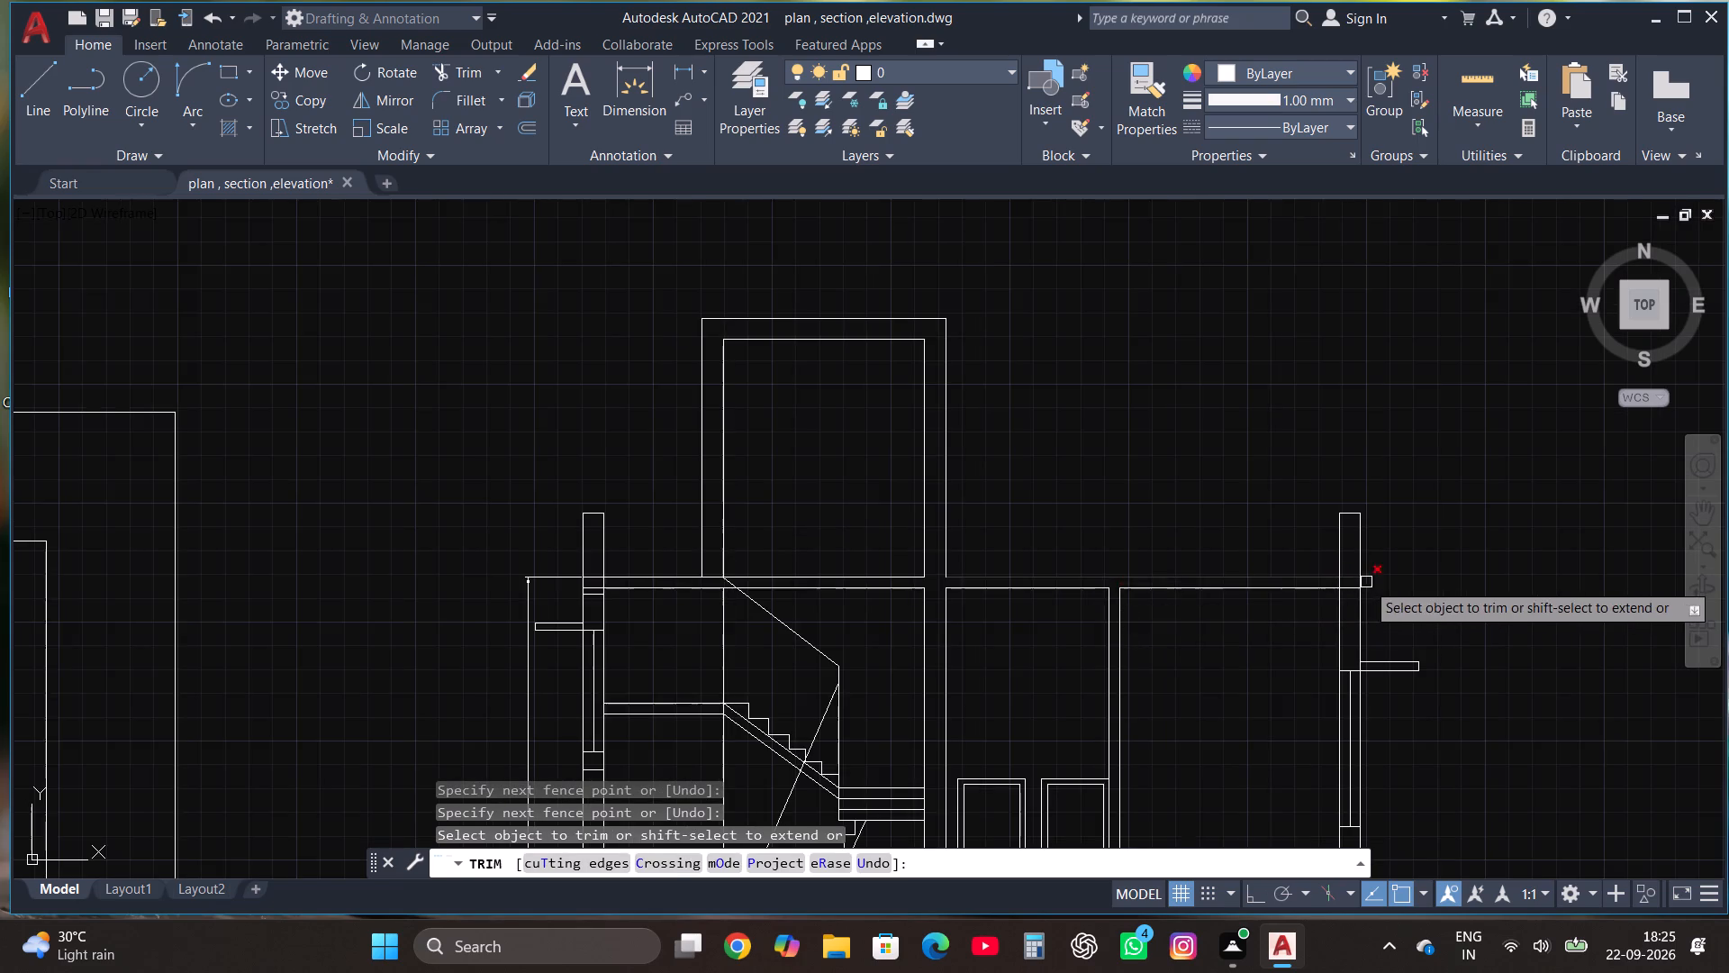
pyautogui.scroll(3, 1366, 582)
pyautogui.click(1264, 526)
pyautogui.click(1274, 669)
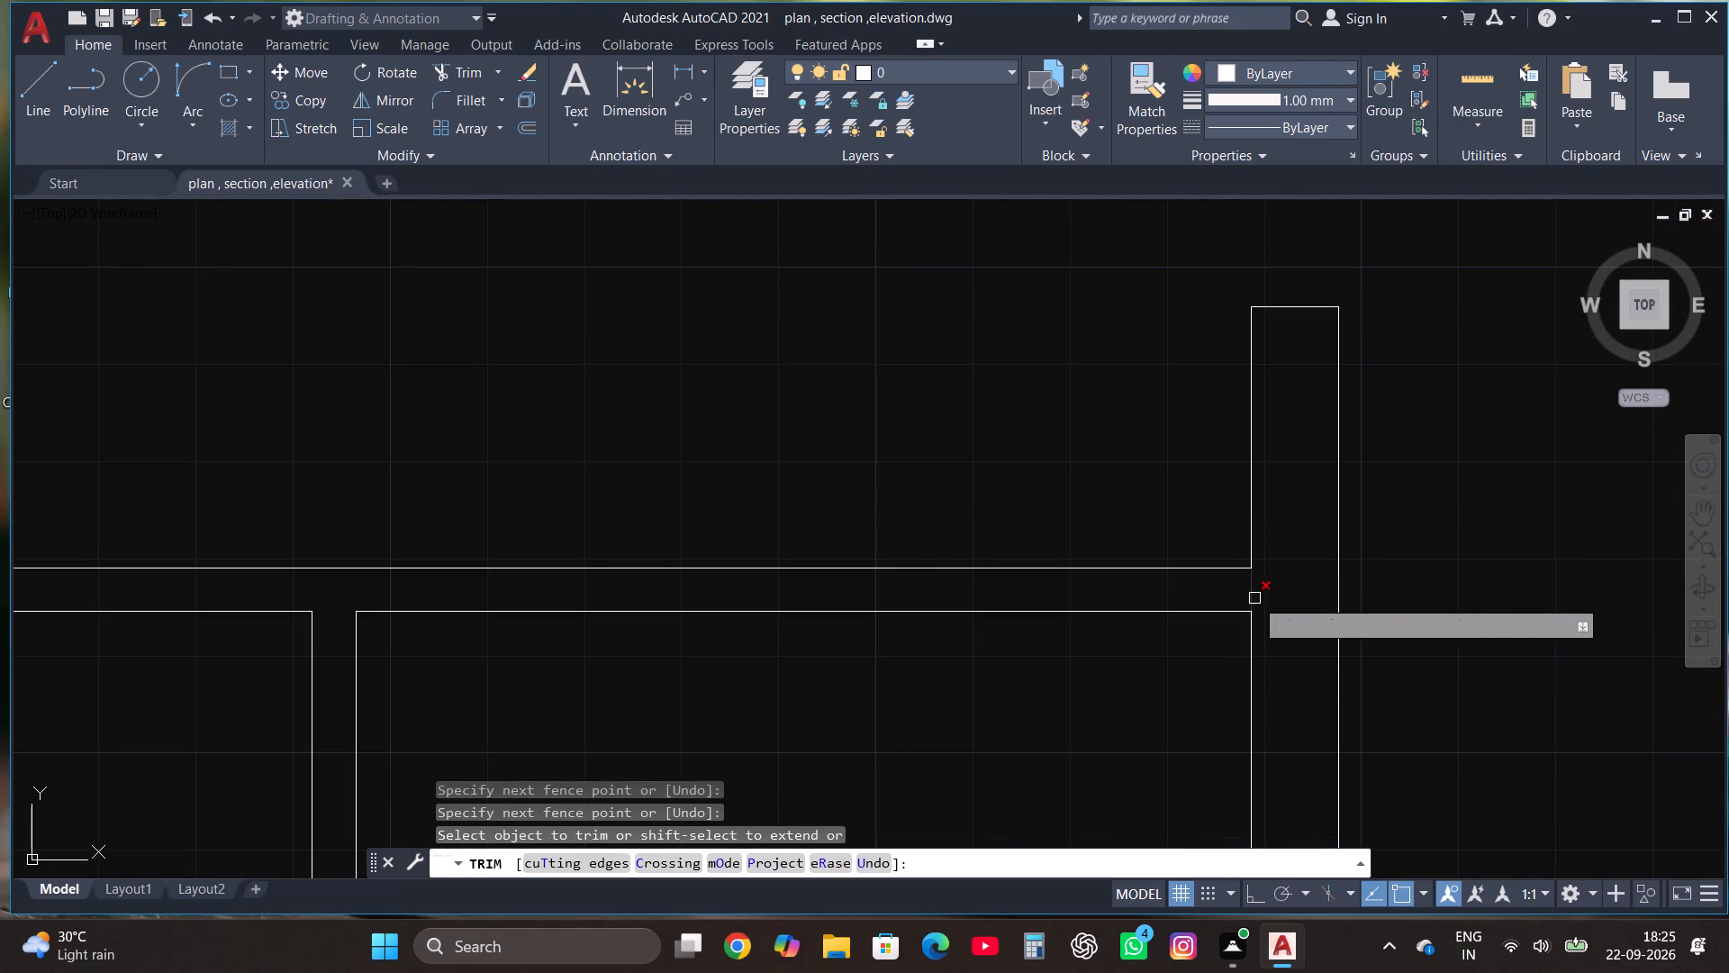
pyautogui.click(1254, 597)
# Trim the section's east outer wall line where the top-storey sunshade joins it.
pyautogui.scroll(-3, 1152, 413)
pyautogui.scroll(4, 1199, 547)
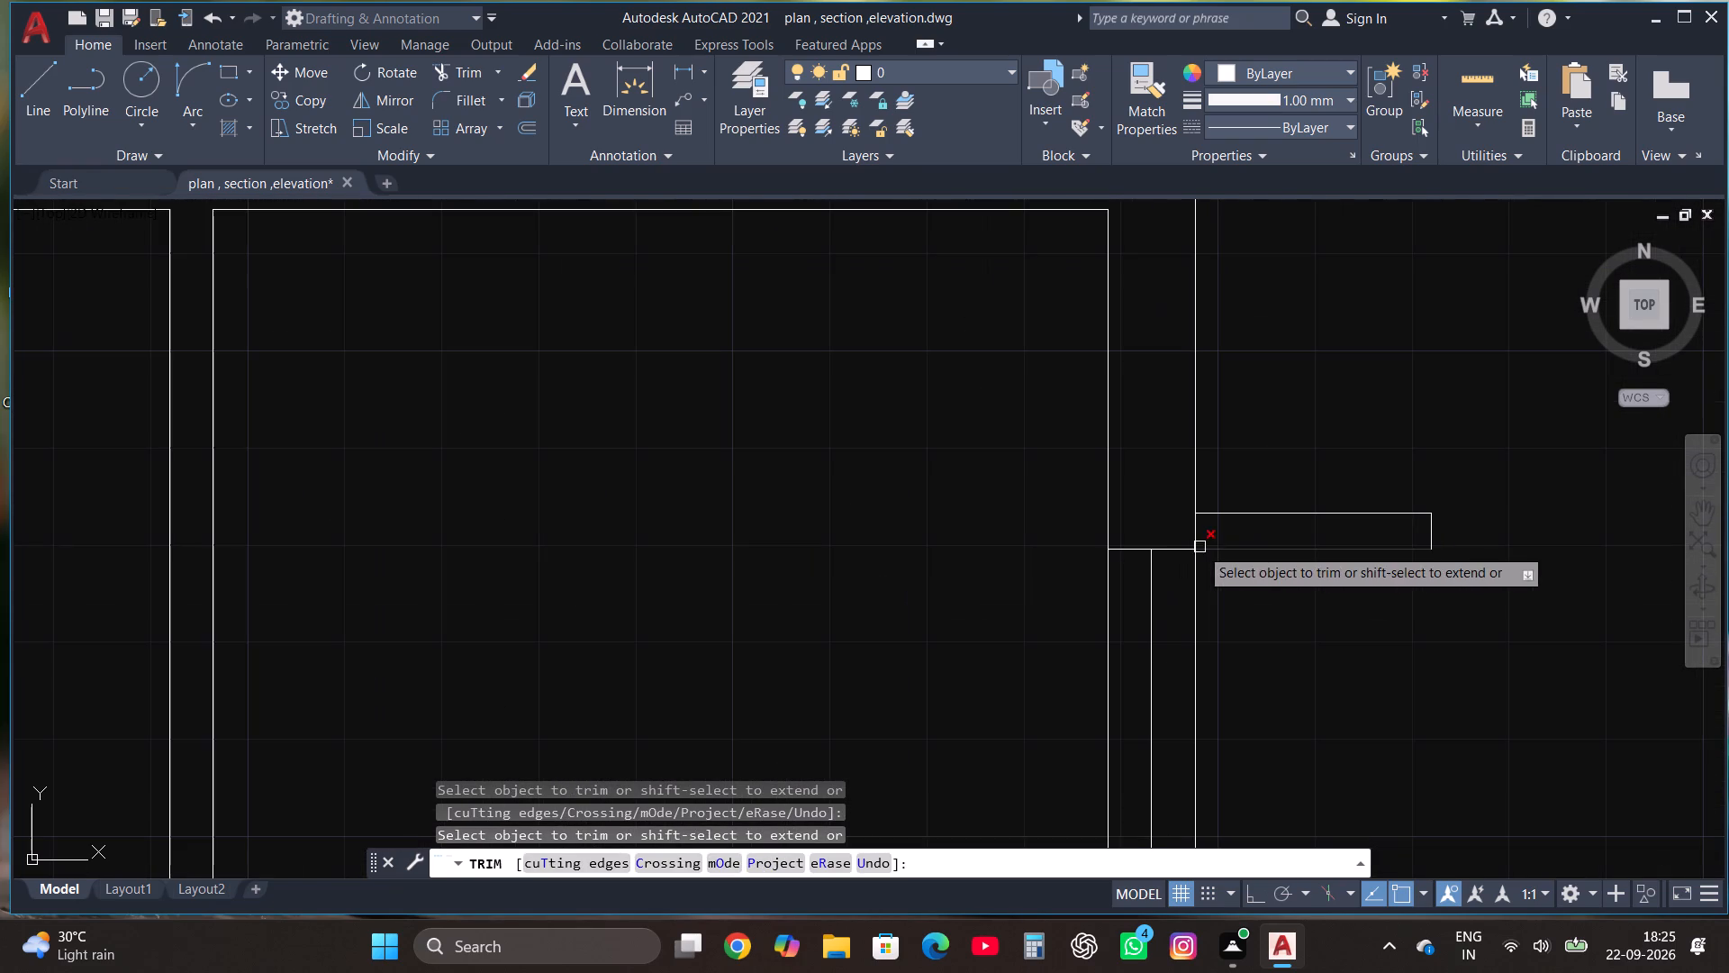
pyautogui.click(1193, 538)
pyautogui.click(1193, 538)
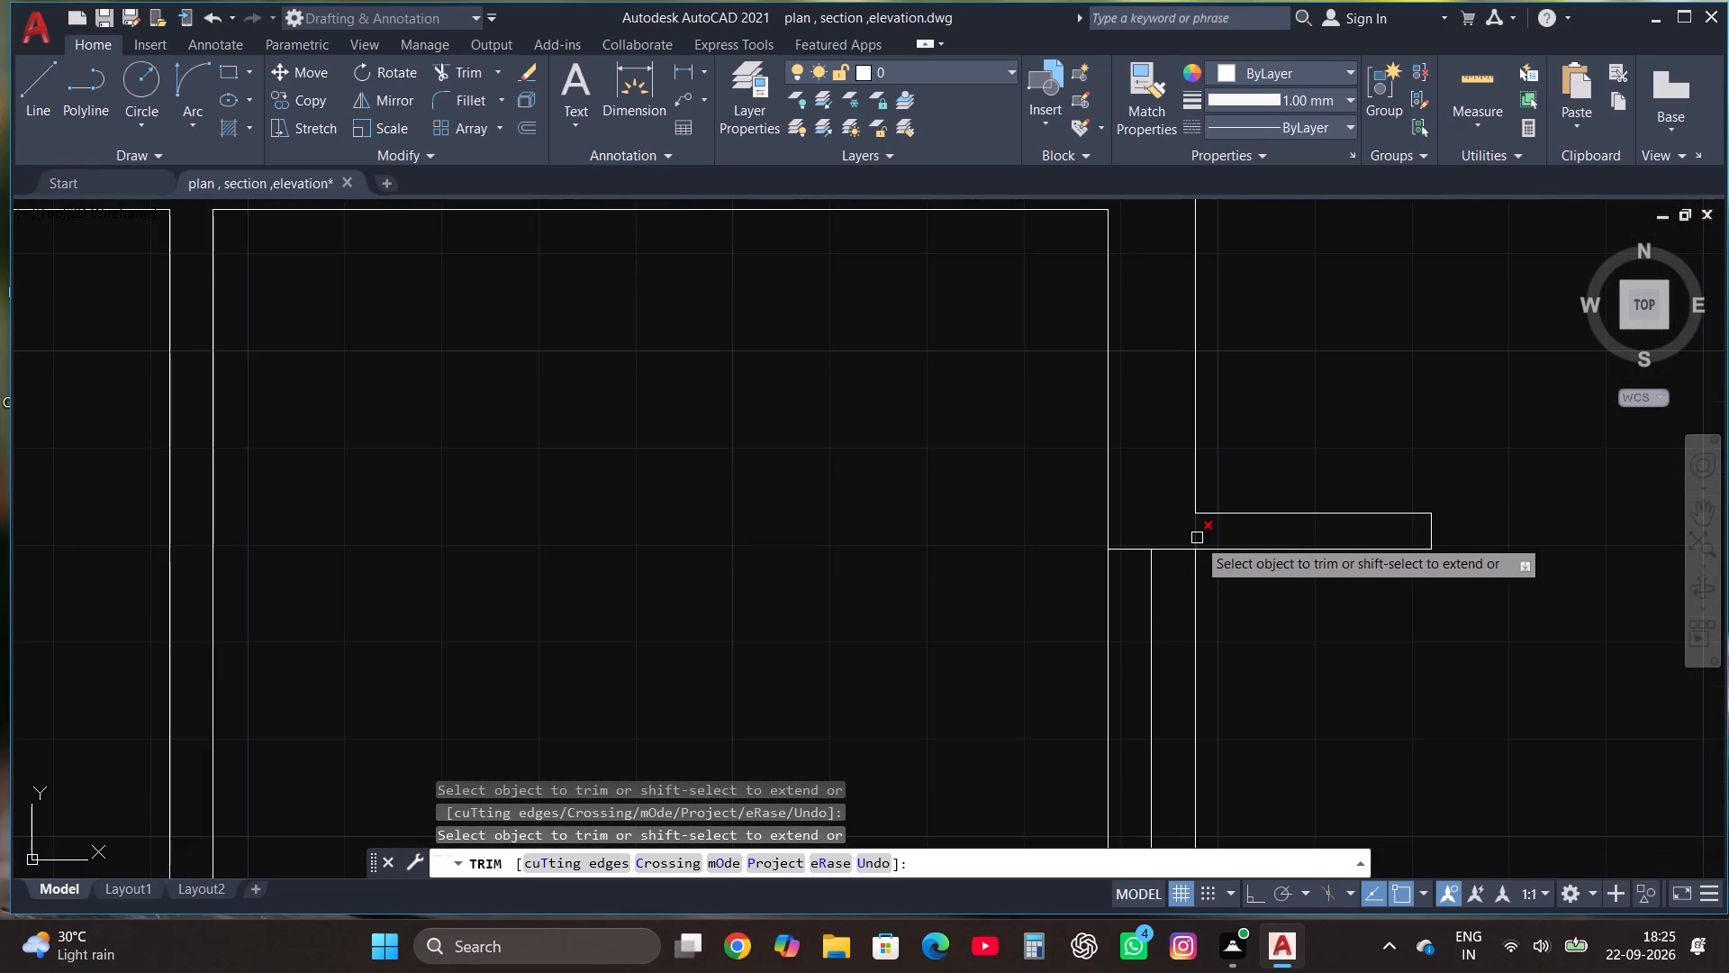
pyautogui.click(1197, 538)
# Trim the crossing lines where the top-storey floor slab meets the section's east outer wall.
pyautogui.scroll(-3, 1231, 343)
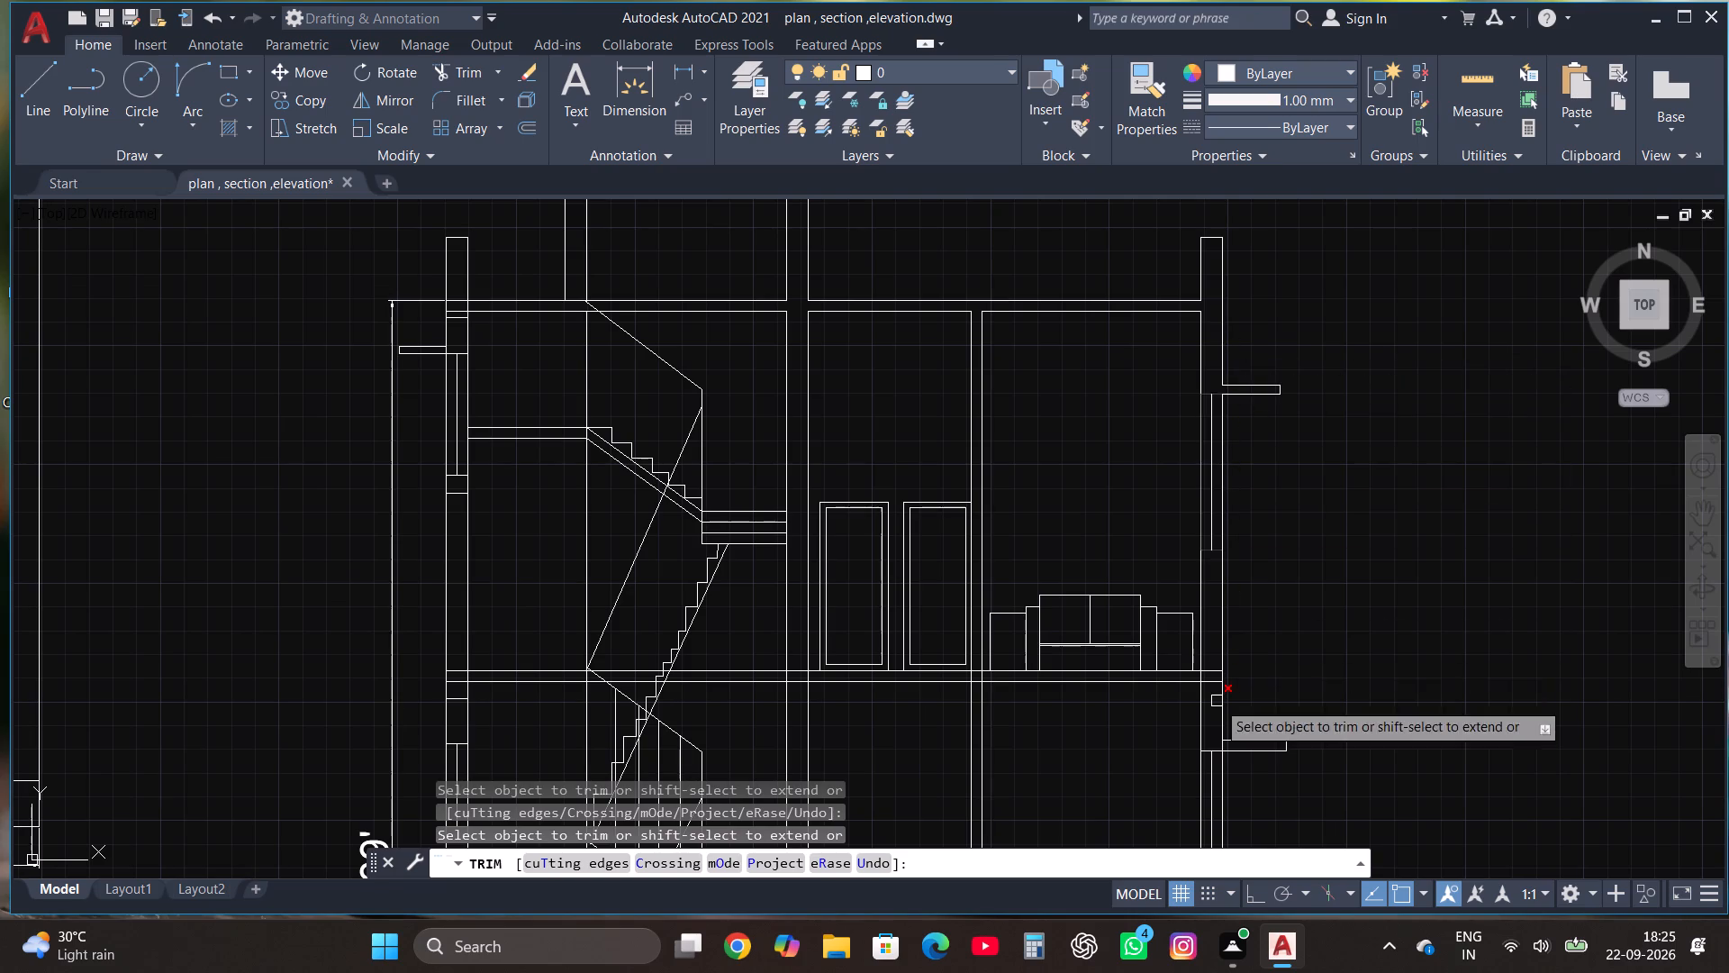
pyautogui.scroll(4, 1217, 701)
pyautogui.click(1195, 471)
pyautogui.click(1143, 731)
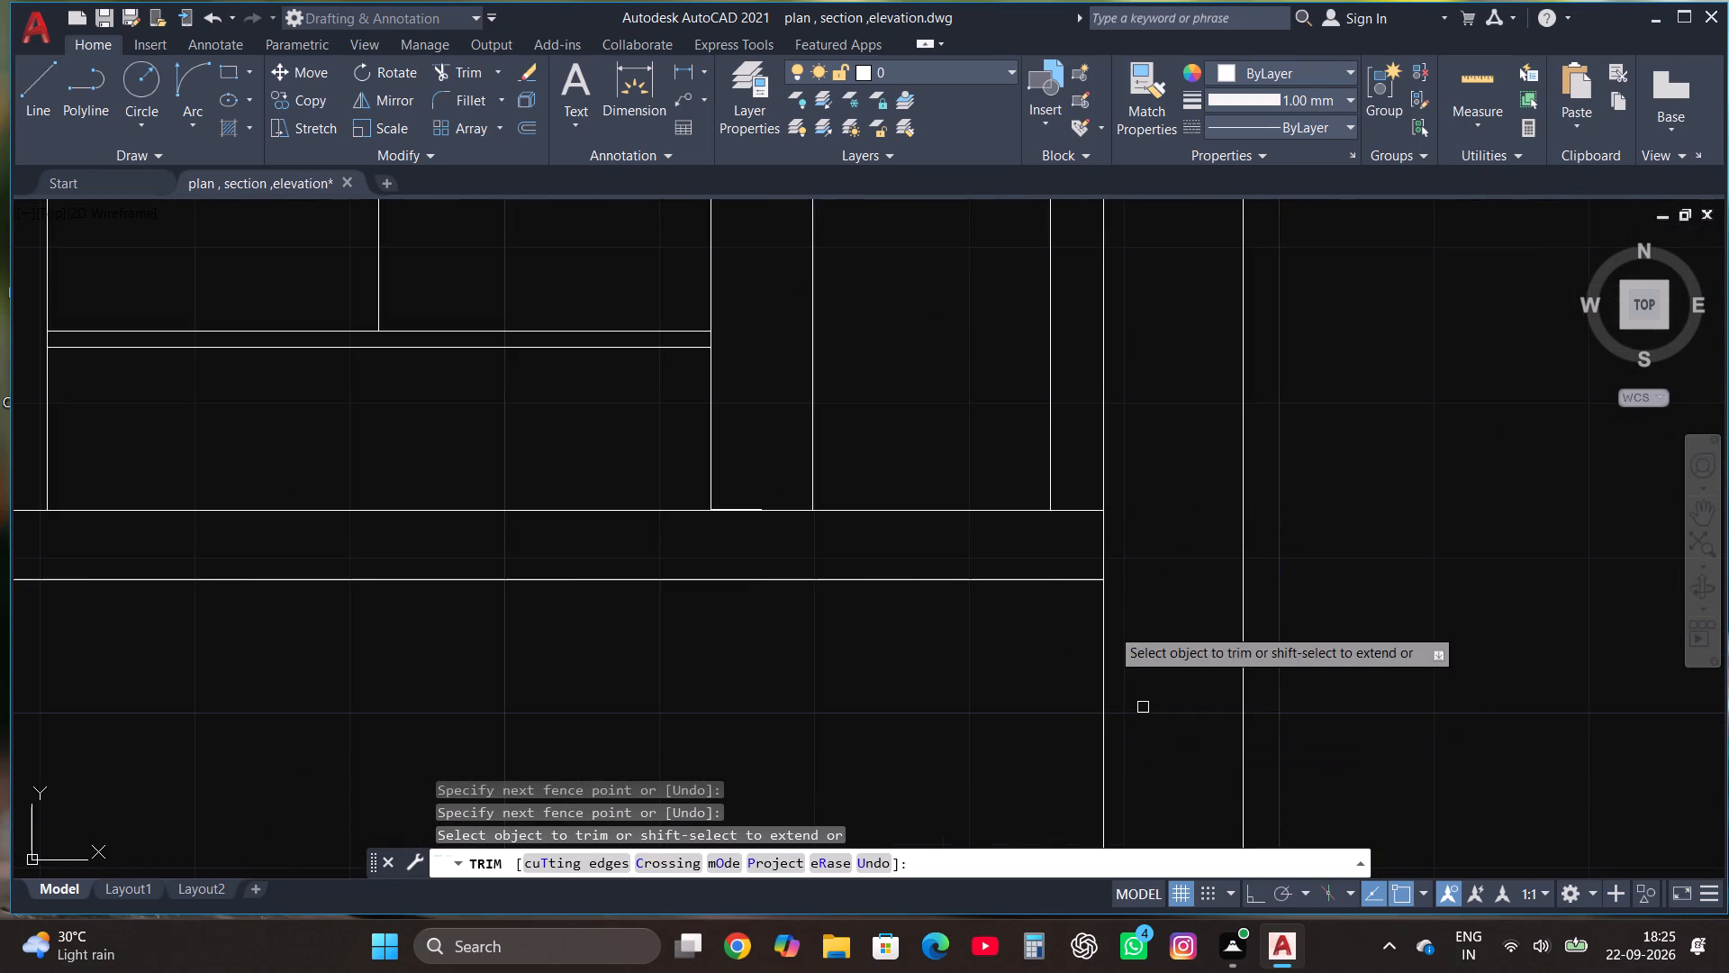
pyautogui.click(1106, 552)
# Trim the crossing slab and wall lines where the partition between the doors and sofa meets the top-storey floor slab.
pyautogui.scroll(-3, 1162, 553)
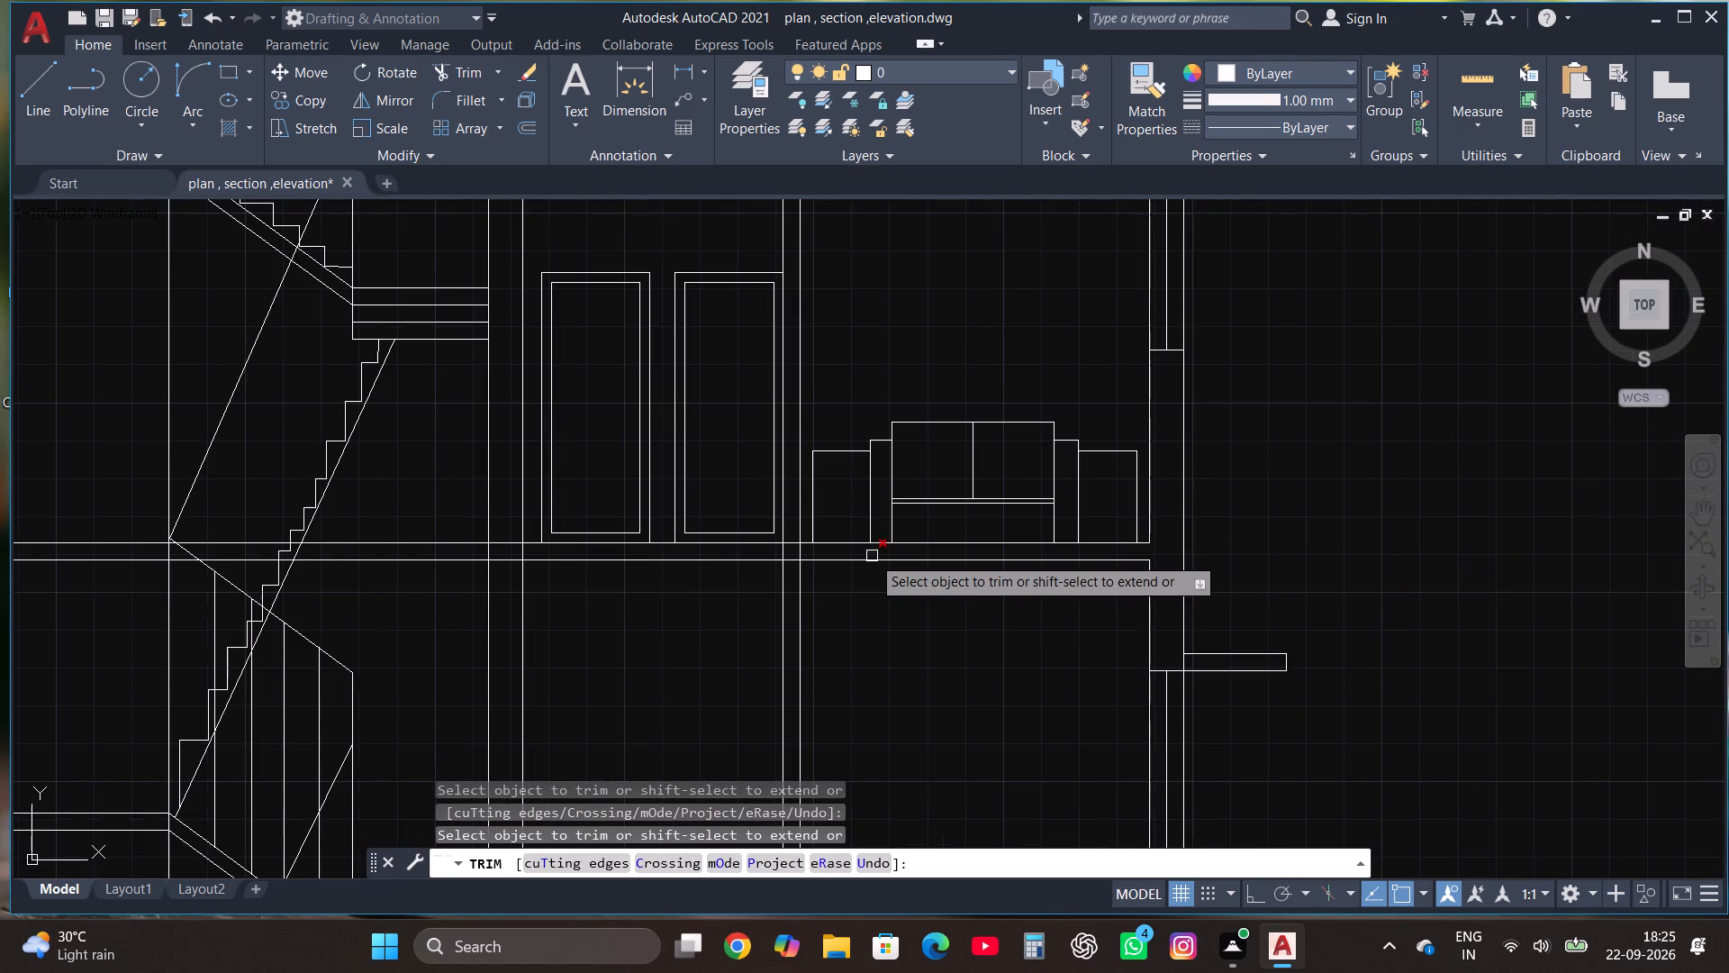
pyautogui.scroll(3, 814, 543)
pyautogui.click(722, 524)
pyautogui.click(717, 652)
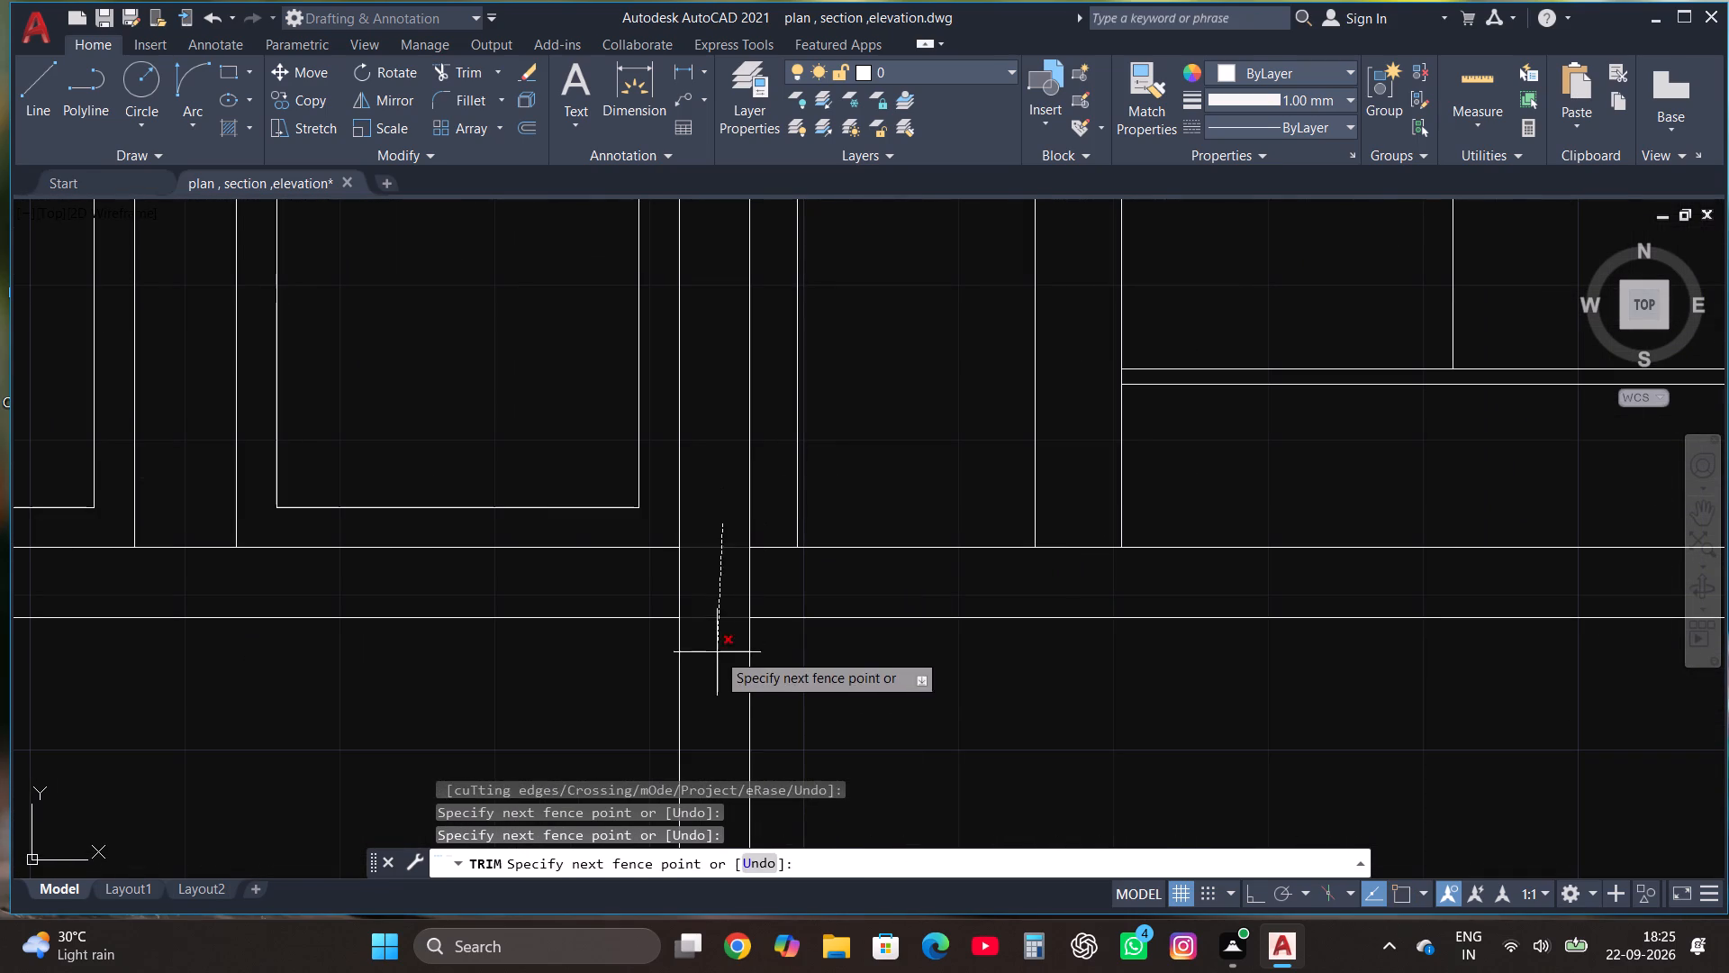
pyautogui.click(644, 568)
pyautogui.click(844, 577)
# Trim the crossing slab and wall lines where the stairwell's east wall meets the top-storey floor slab.
pyautogui.scroll(-3, 1231, 486)
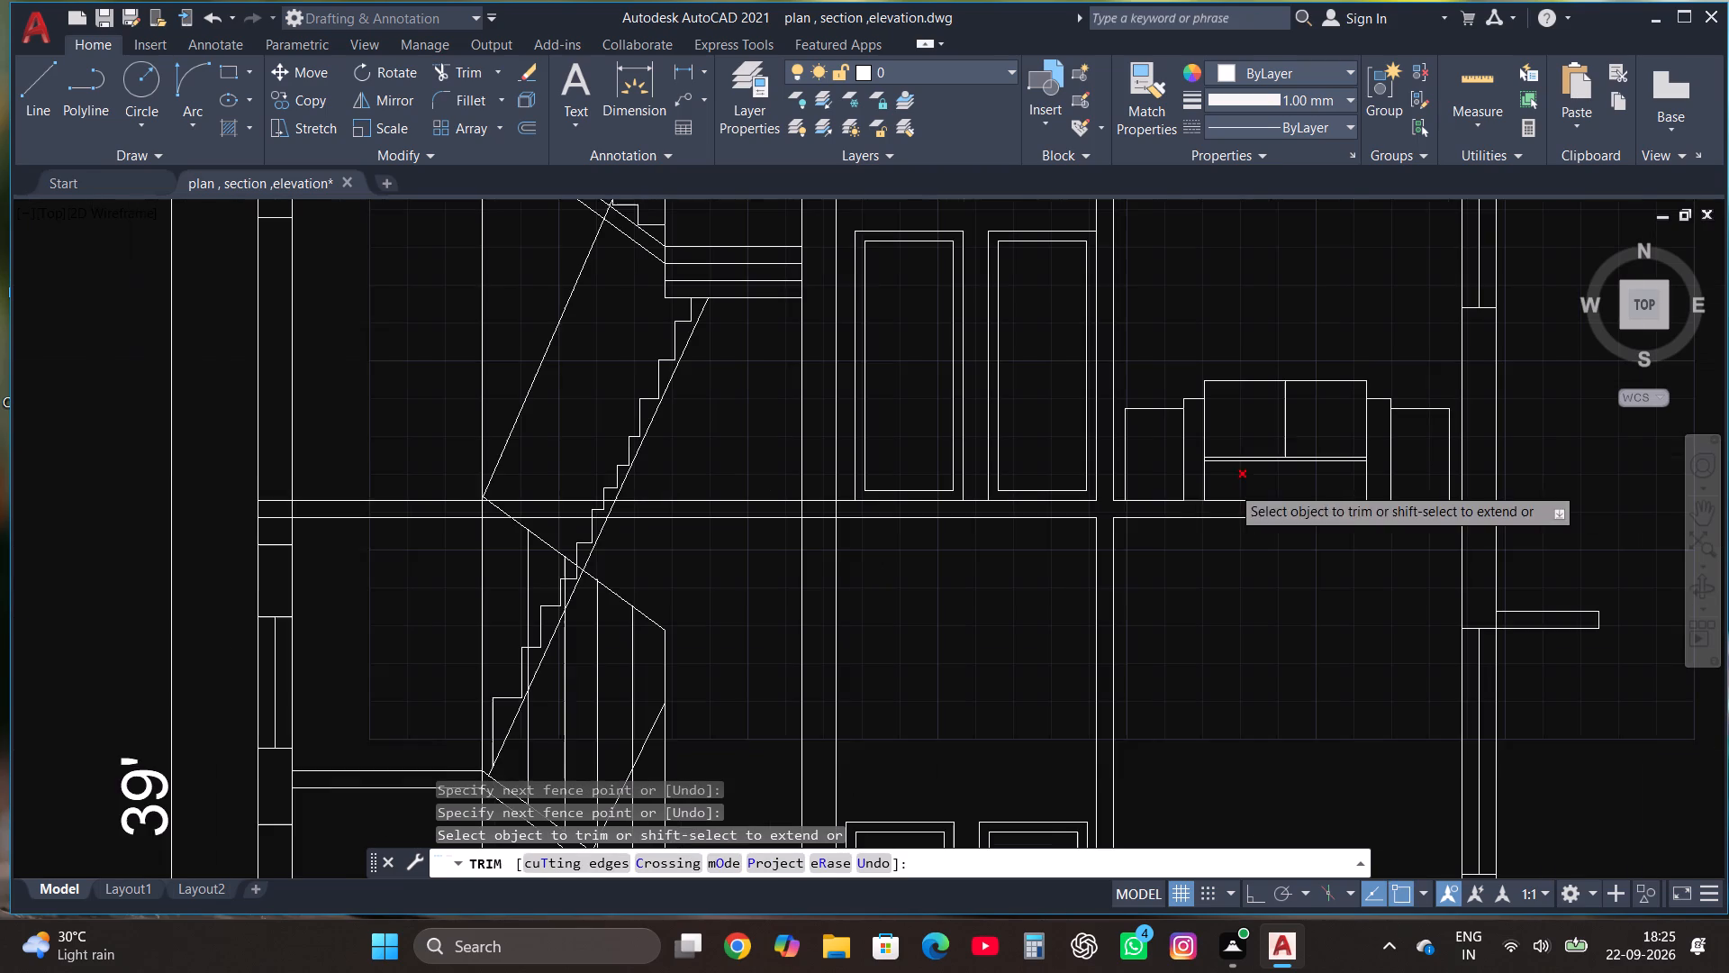
pyautogui.scroll(3, 817, 502)
pyautogui.click(821, 468)
pyautogui.click(819, 614)
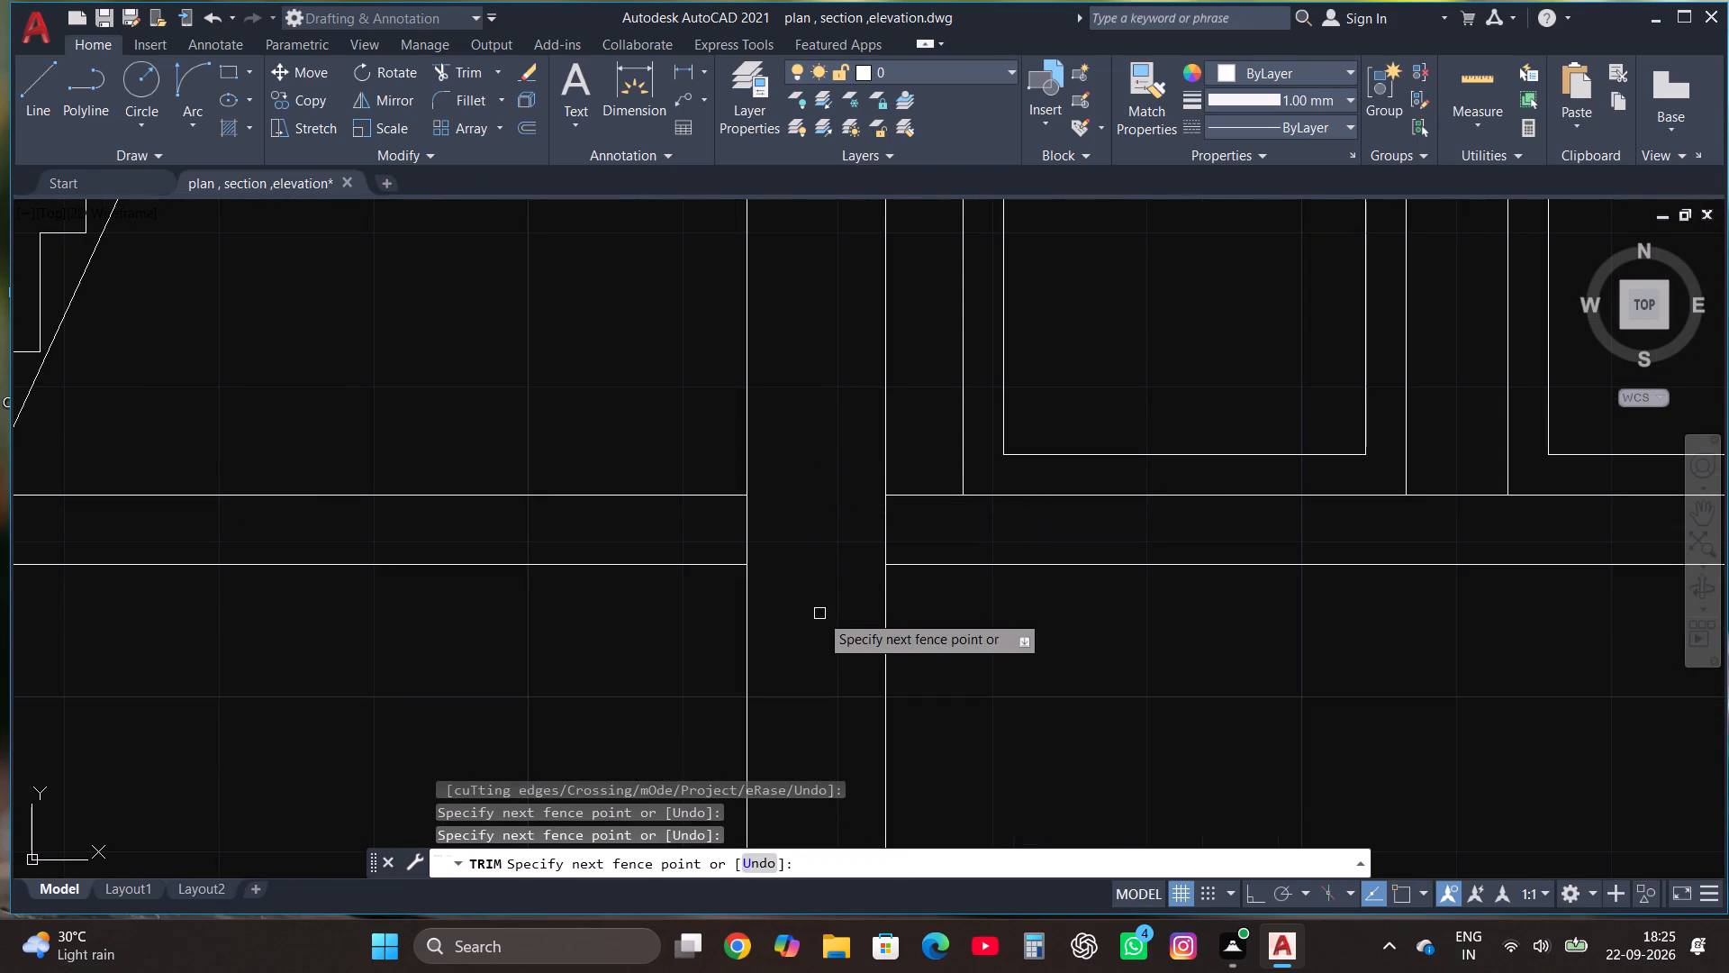
pyautogui.click(708, 523)
pyautogui.click(1012, 541)
pyautogui.scroll(-3, 1026, 538)
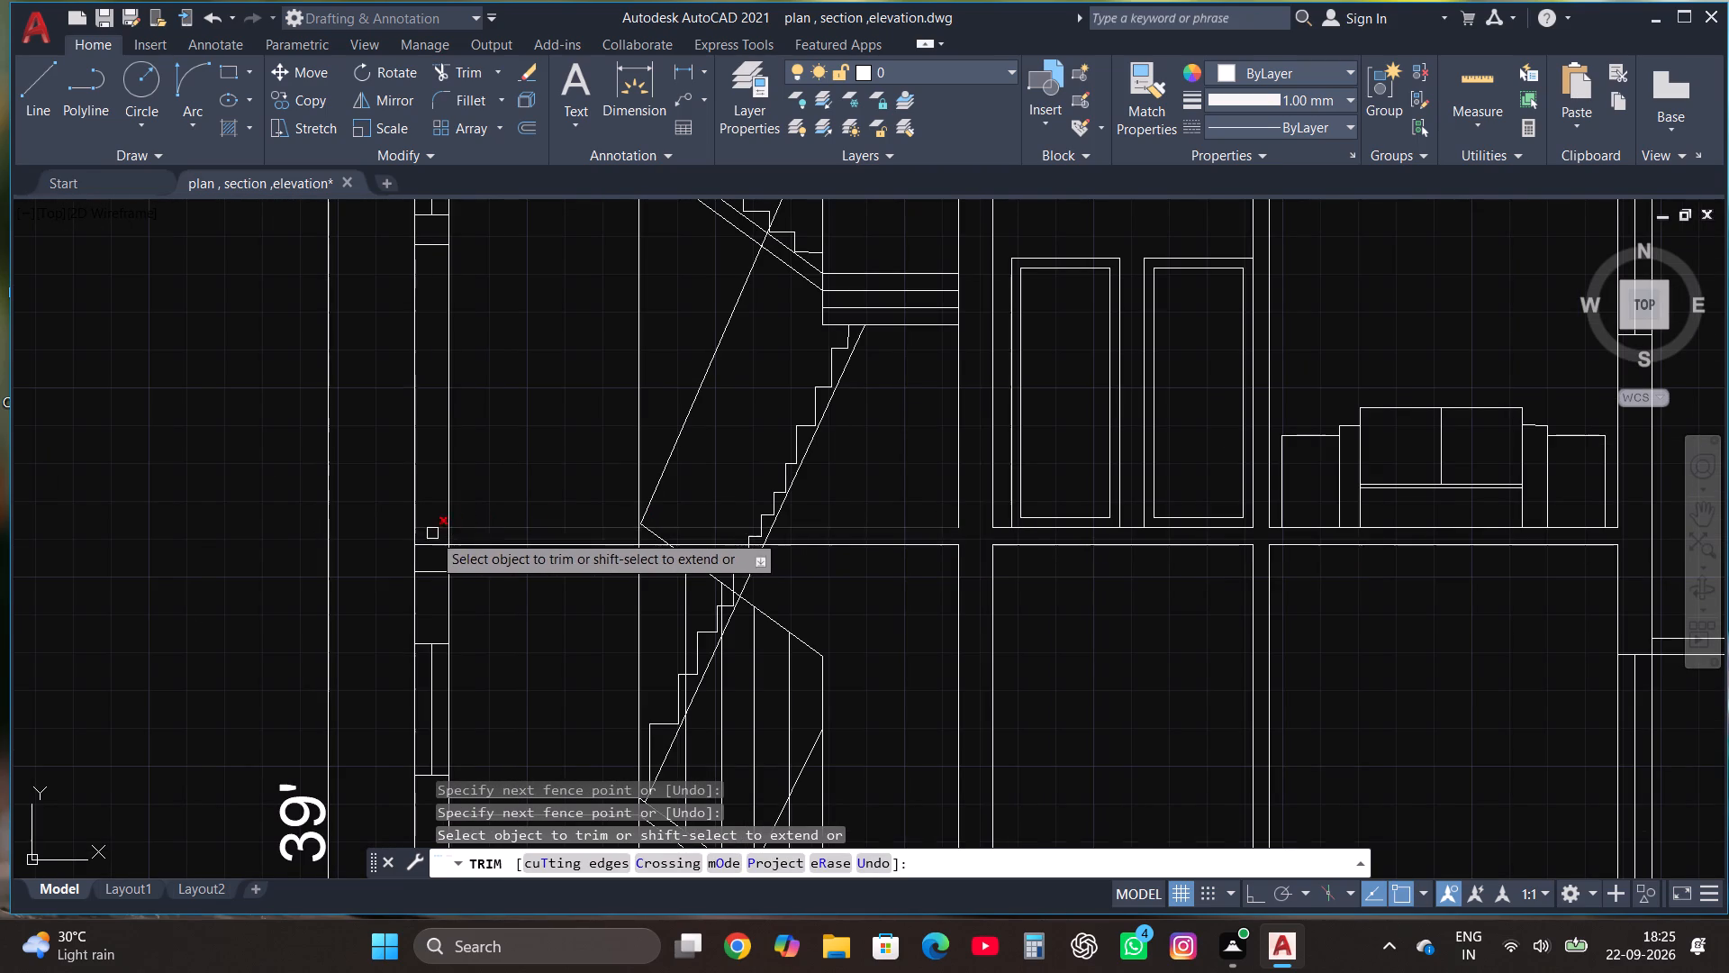
# Trim the crossing slab and wall lines where the top-storey floor slab meets the section's west outer wall.
pyautogui.click(428, 555)
pyautogui.click(430, 511)
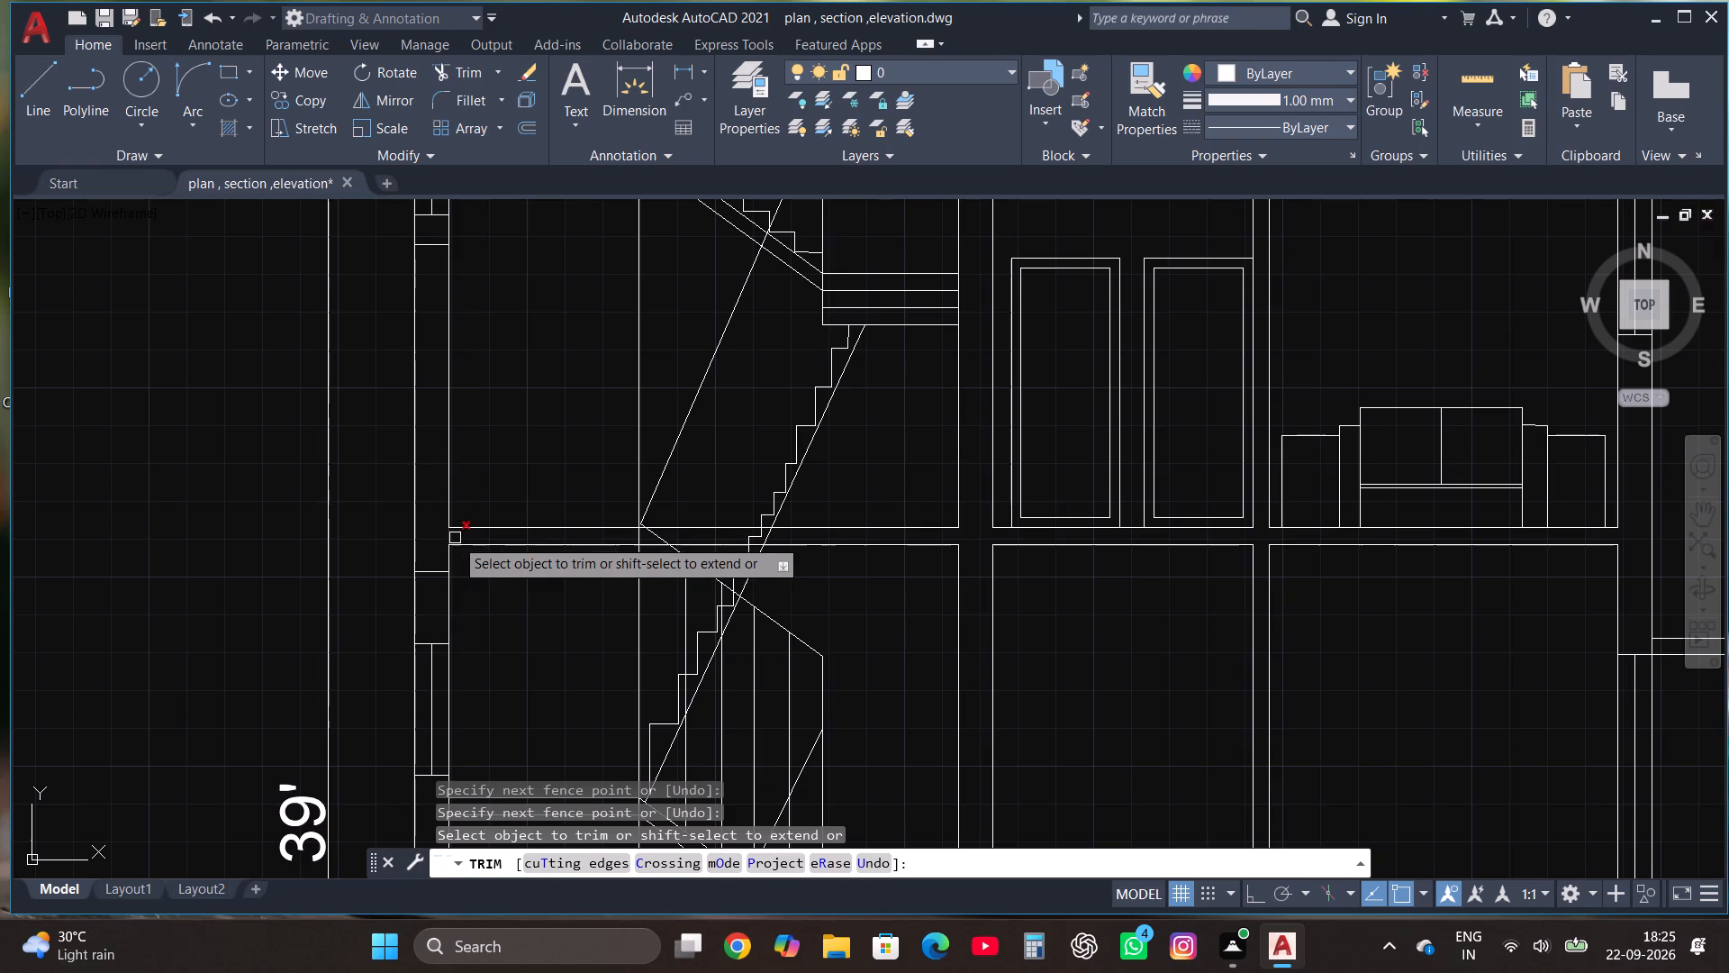
pyautogui.click(450, 537)
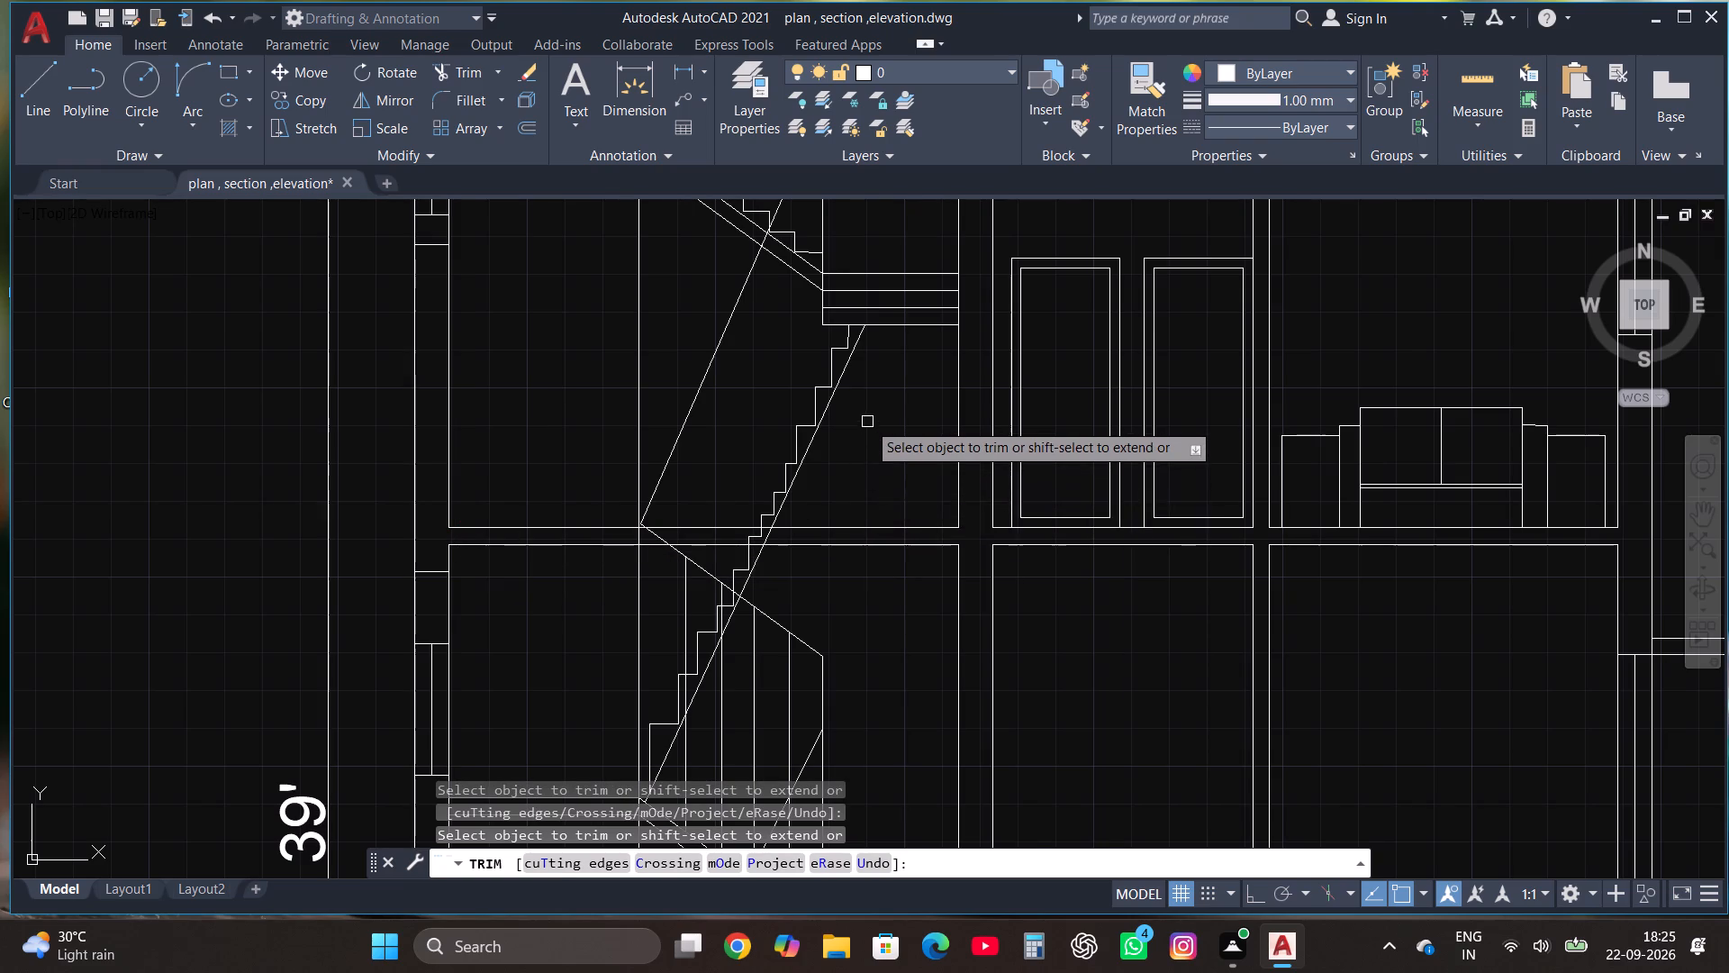
# Trim the inner line of the section's west outer wall where the middle-storey floor slab joins it.
pyautogui.scroll(-3, 867, 422)
pyautogui.scroll(2, 740, 622)
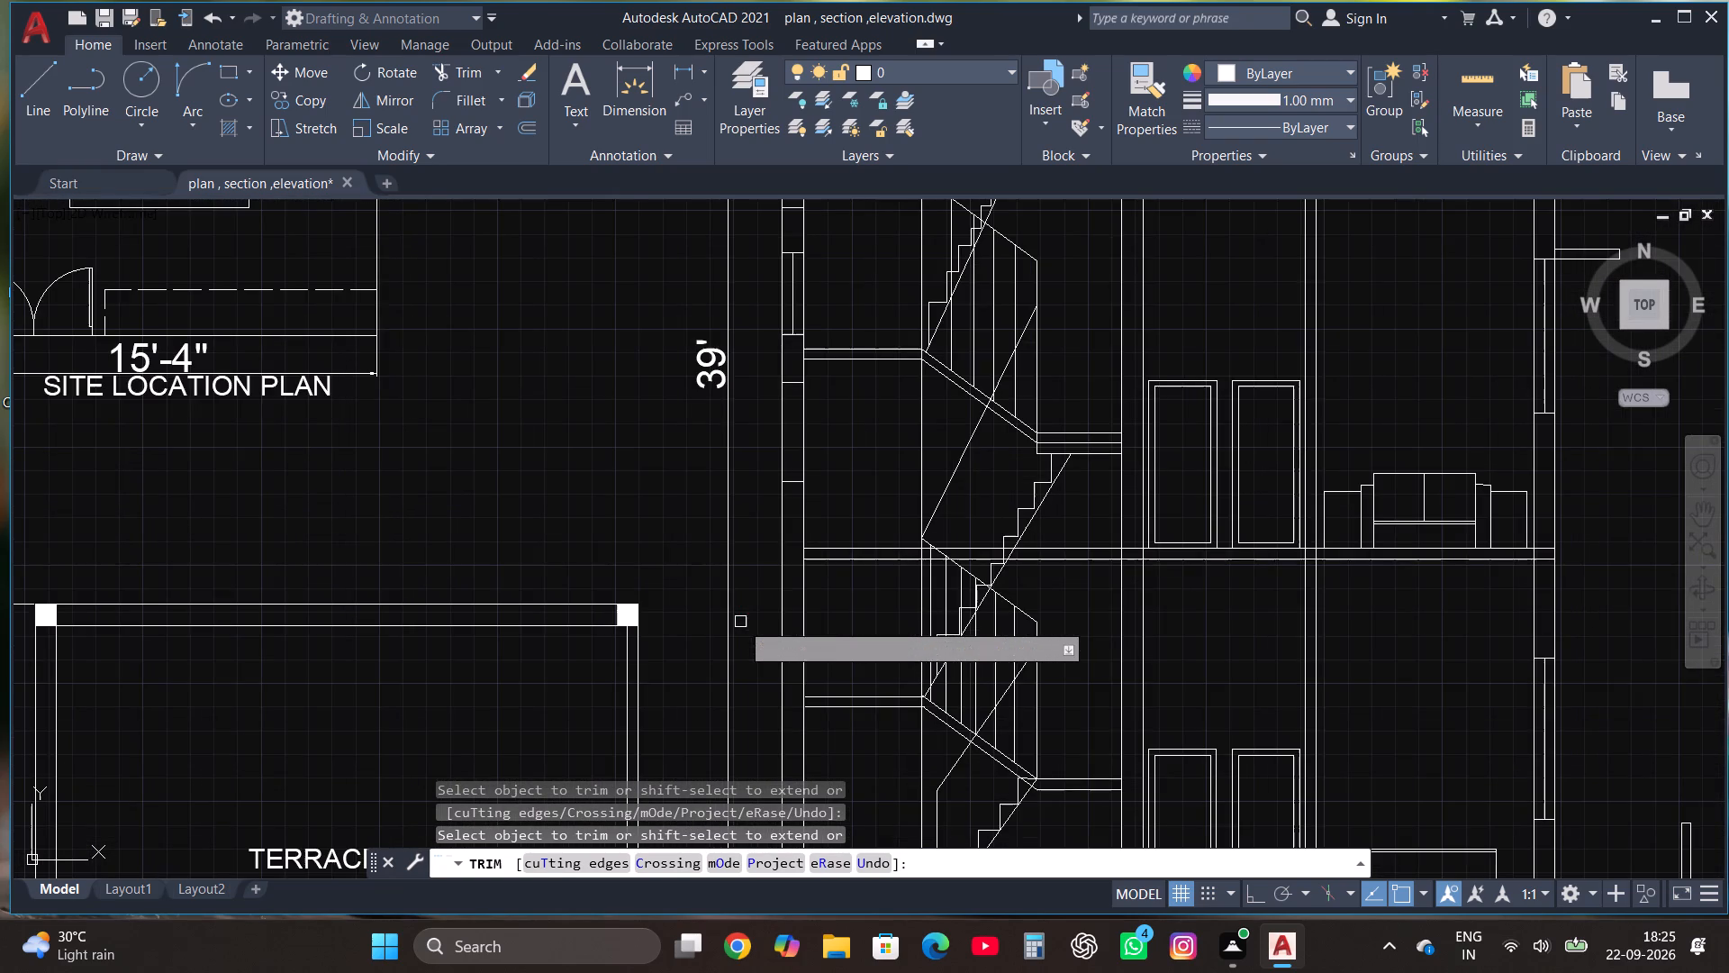
pyautogui.scroll(3, 801, 548)
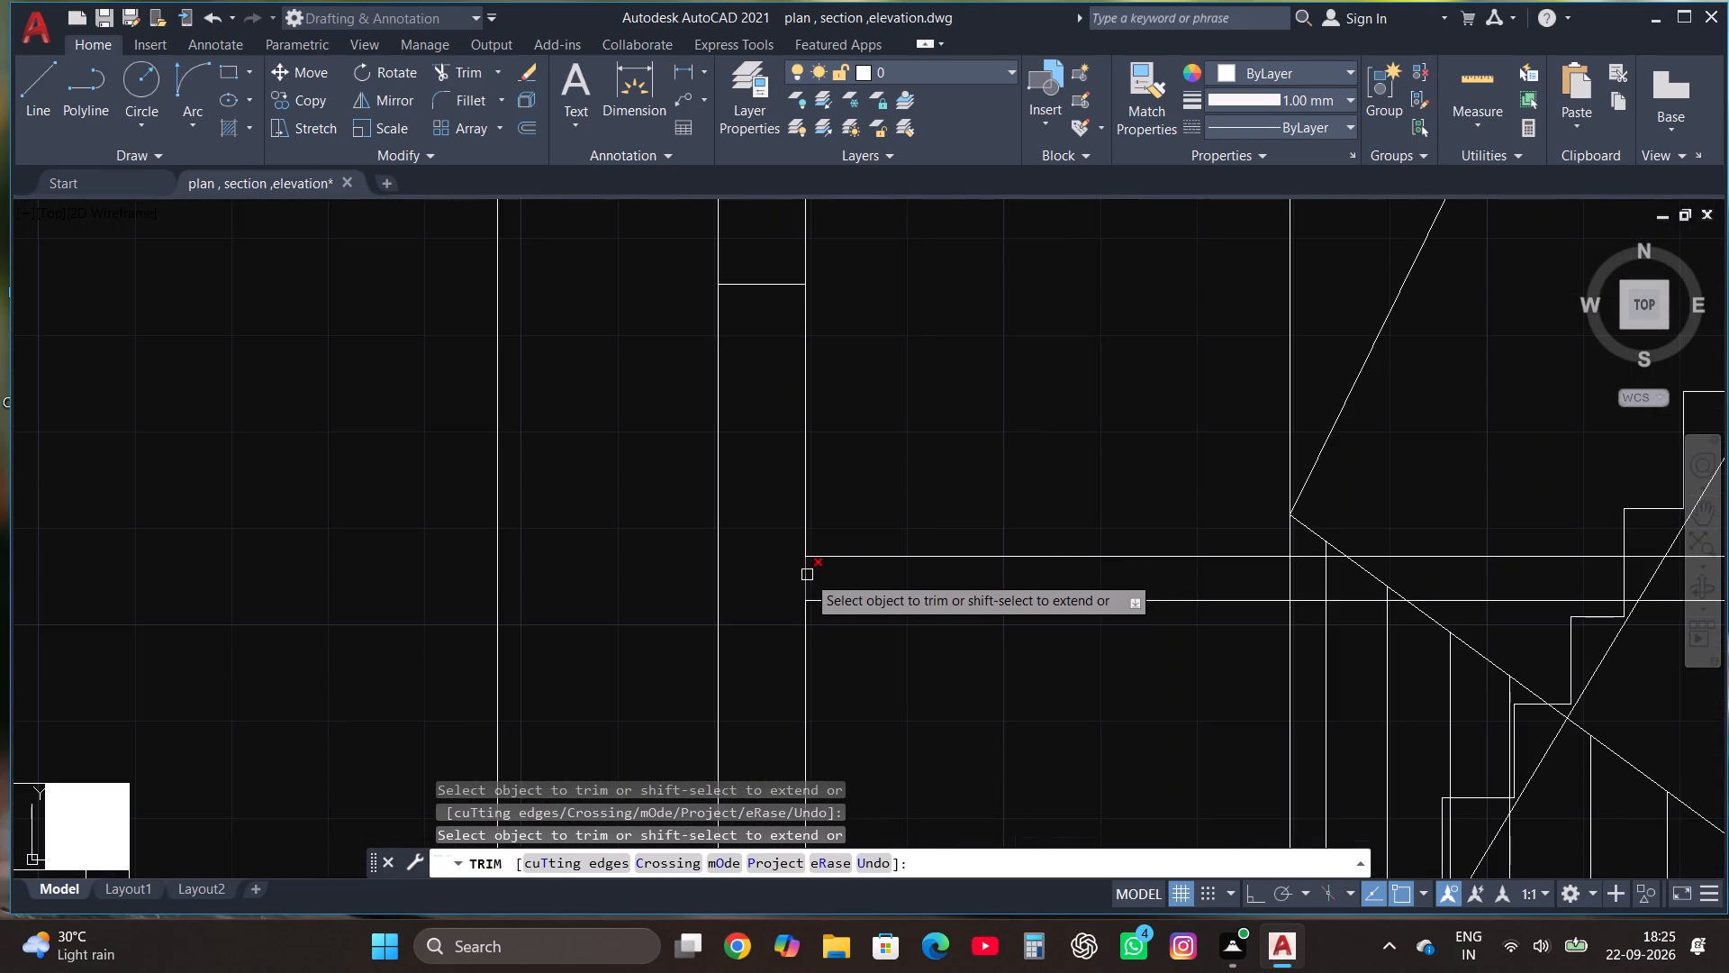
pyautogui.click(807, 575)
pyautogui.click(800, 570)
# Trim the crossing slab and wall lines where the stairwell's east wall meets the middle-storey floor slab.
pyautogui.scroll(-3, 795, 541)
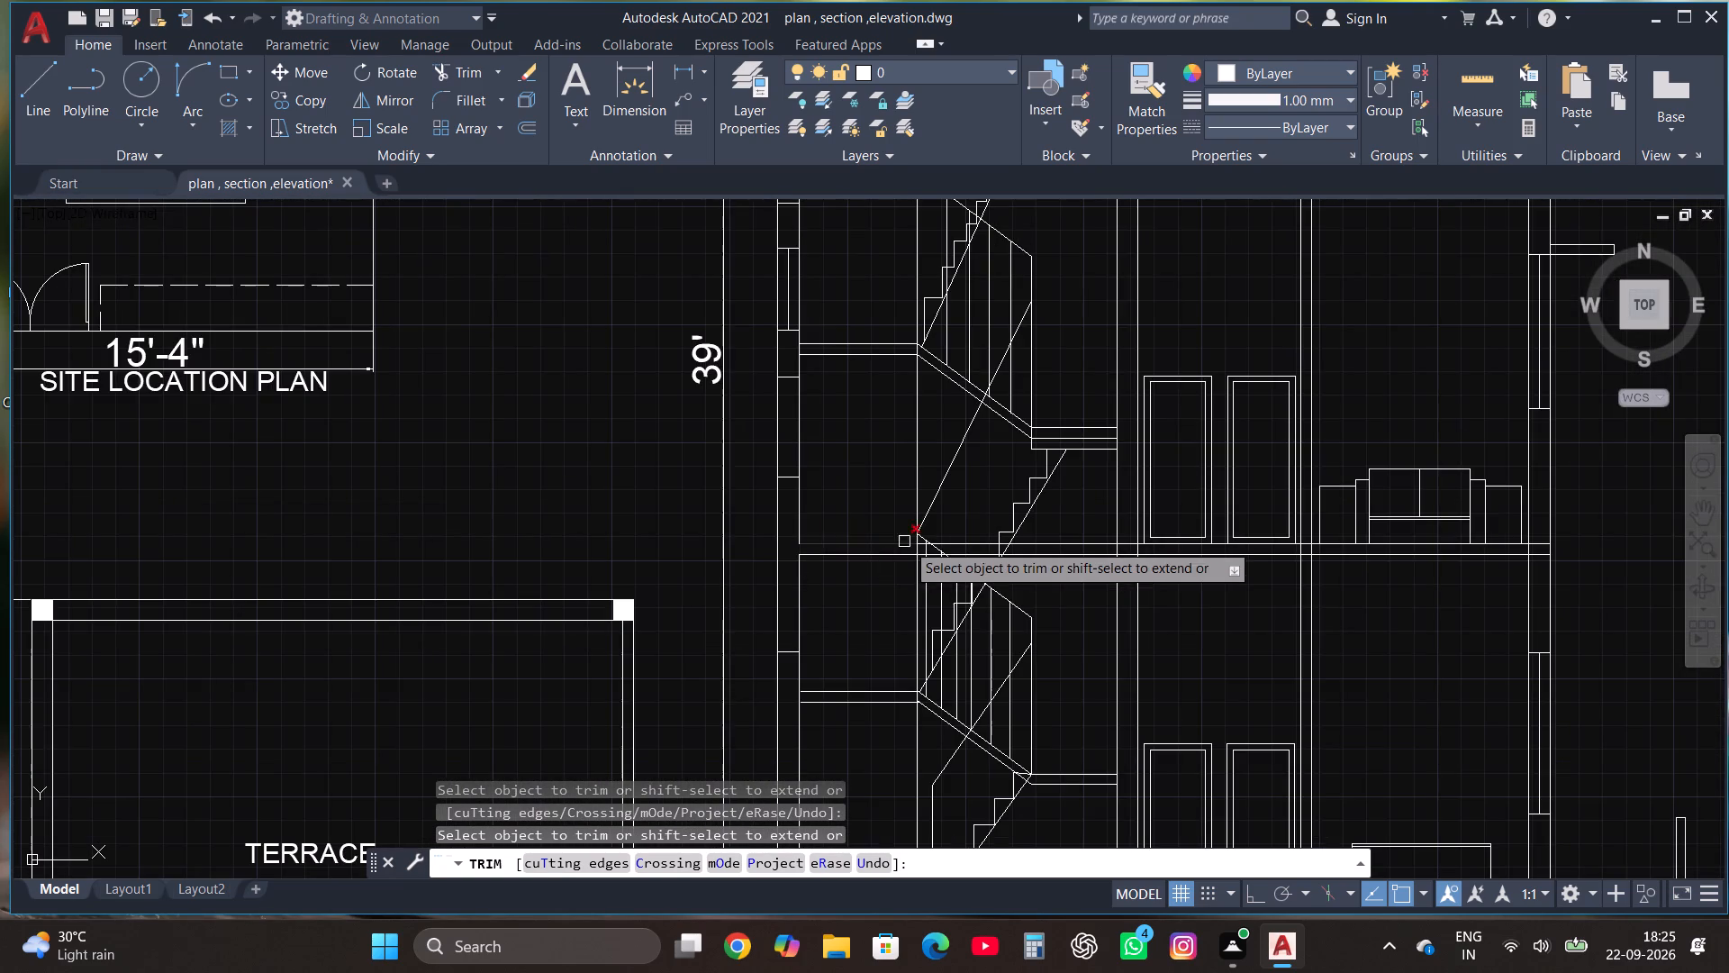
pyautogui.scroll(3, 1111, 557)
pyautogui.click(1175, 484)
pyautogui.click(1161, 696)
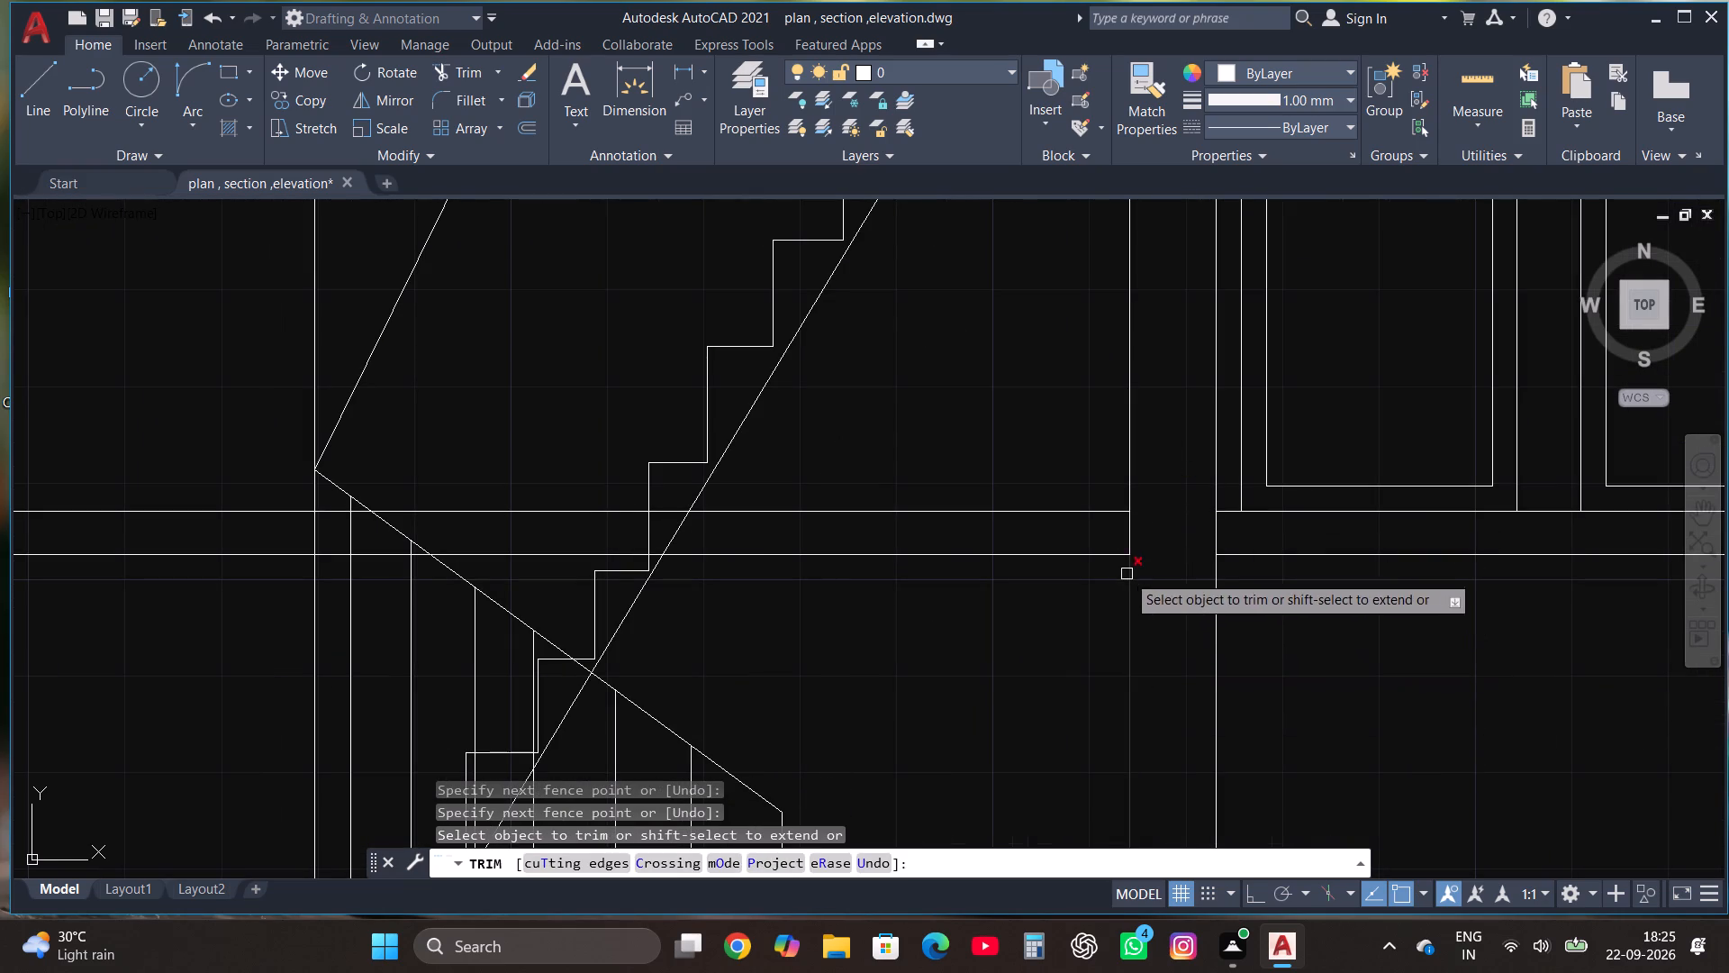
pyautogui.click(1092, 537)
pyautogui.click(1288, 545)
# Trim the crossing slab and wall lines where the partition between the doors and sofa meets the middle-storey floor slab.
pyautogui.scroll(-2, 865, 580)
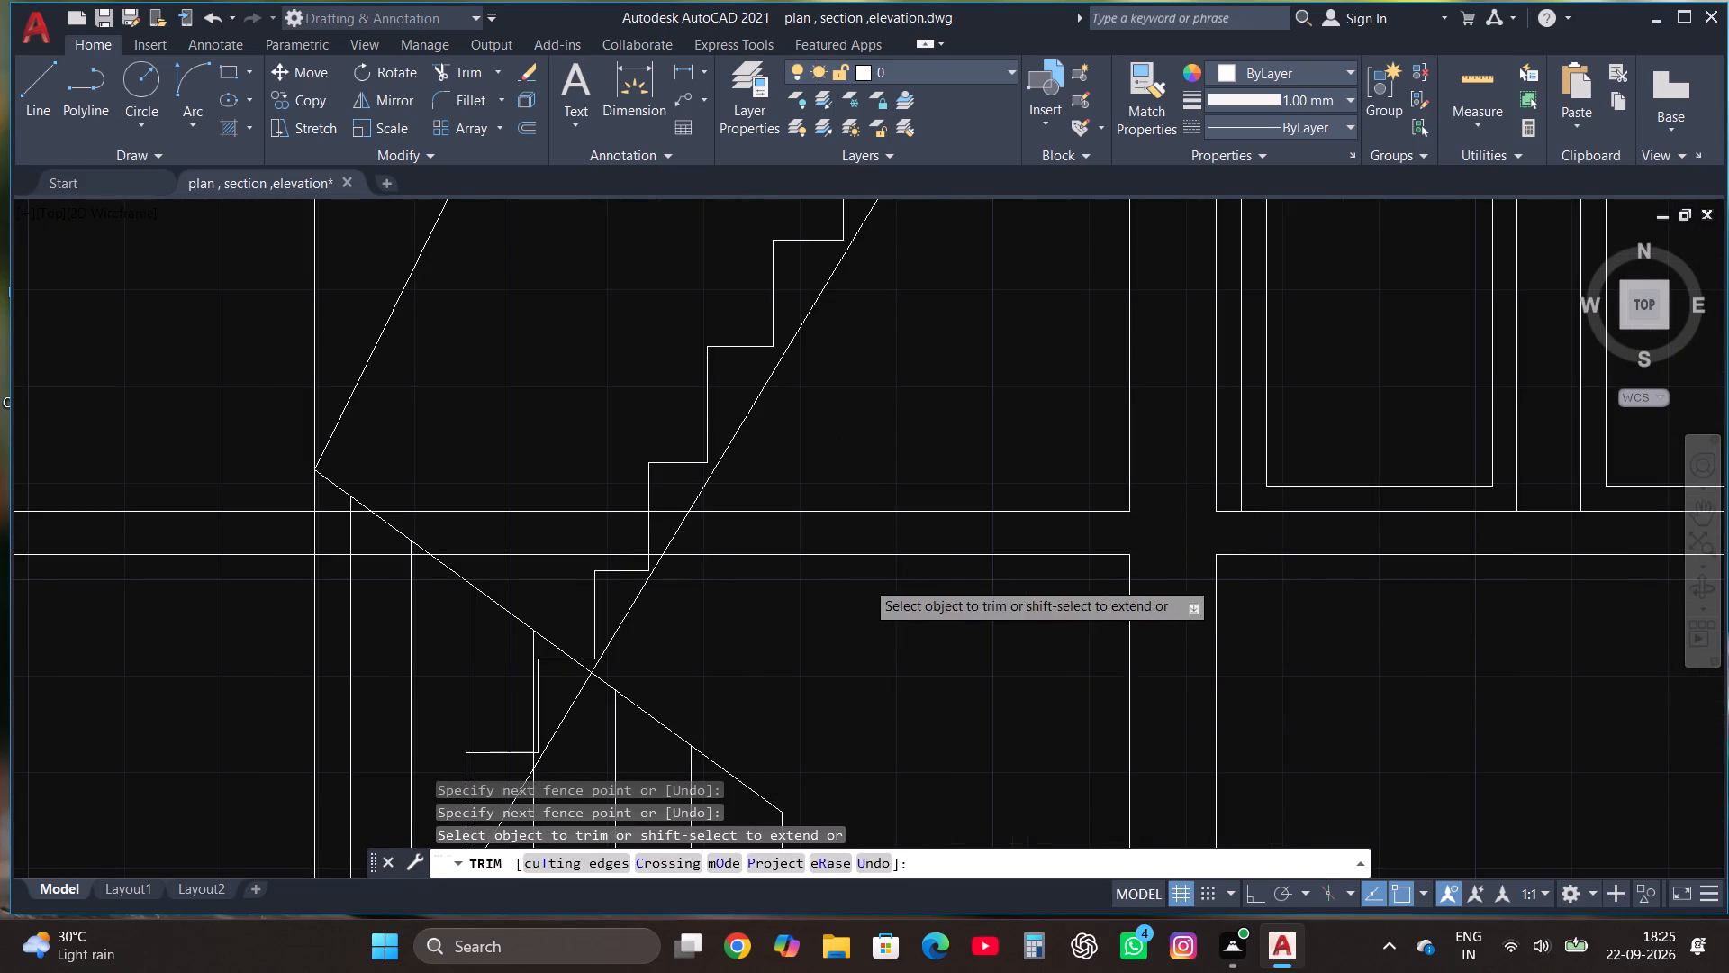
pyautogui.scroll(-1, 865, 580)
pyautogui.scroll(3, 1132, 563)
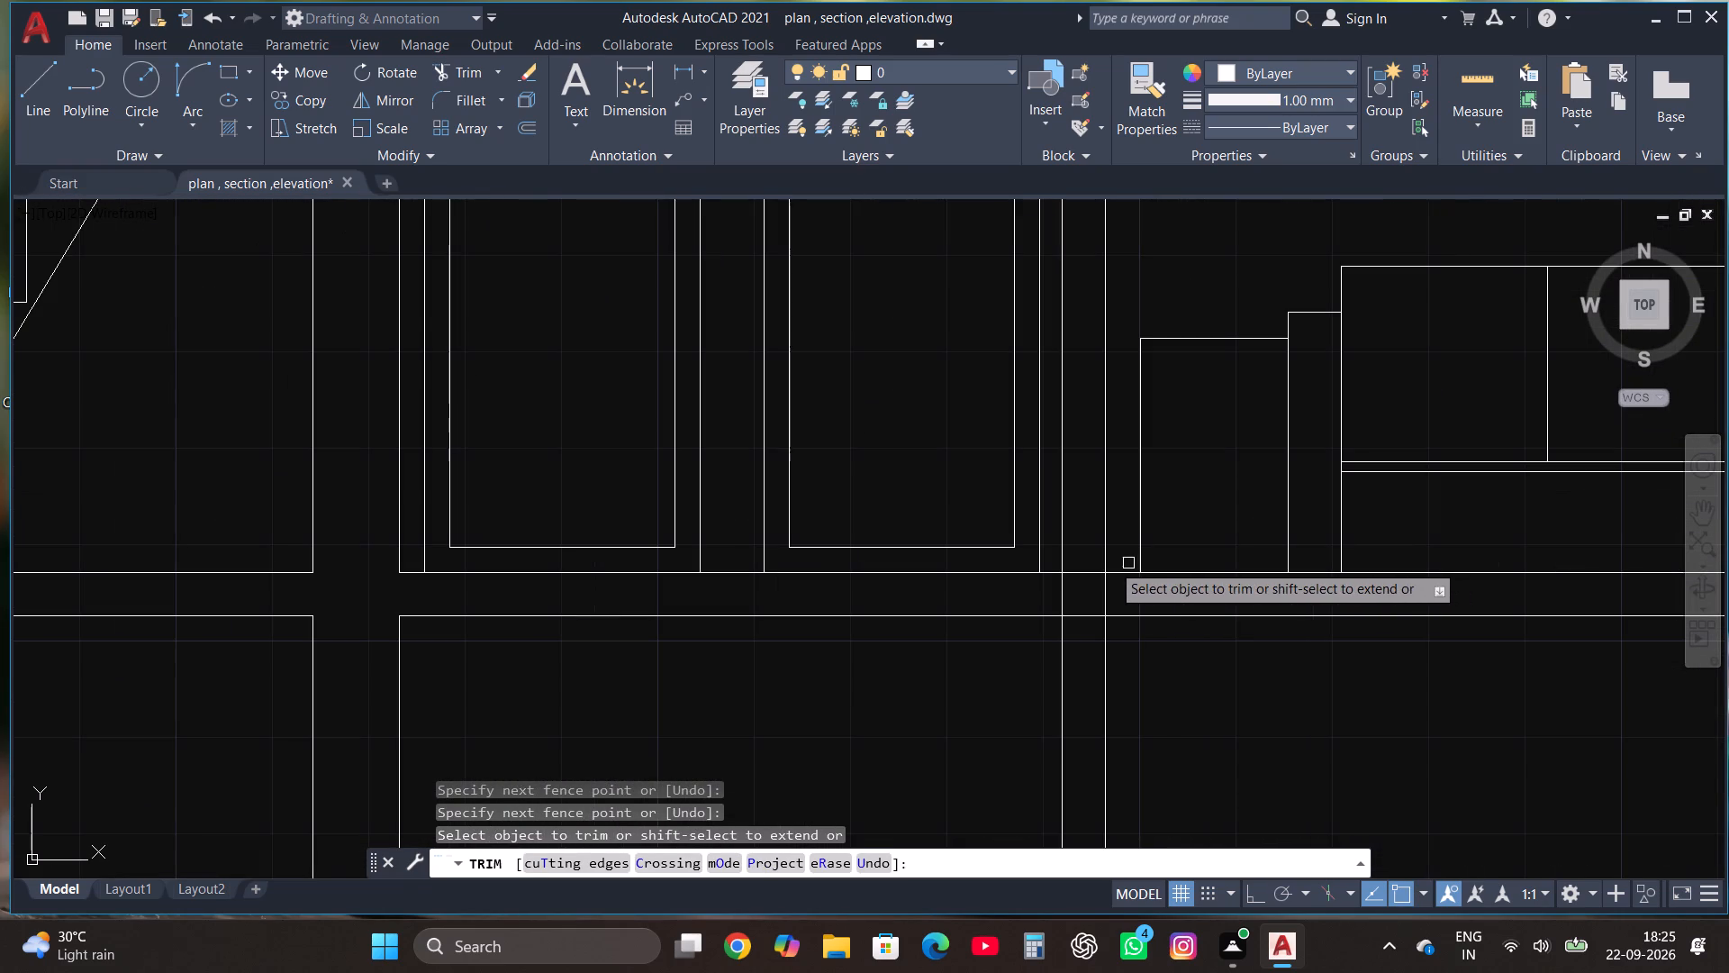
pyautogui.click(1034, 592)
pyautogui.click(1128, 595)
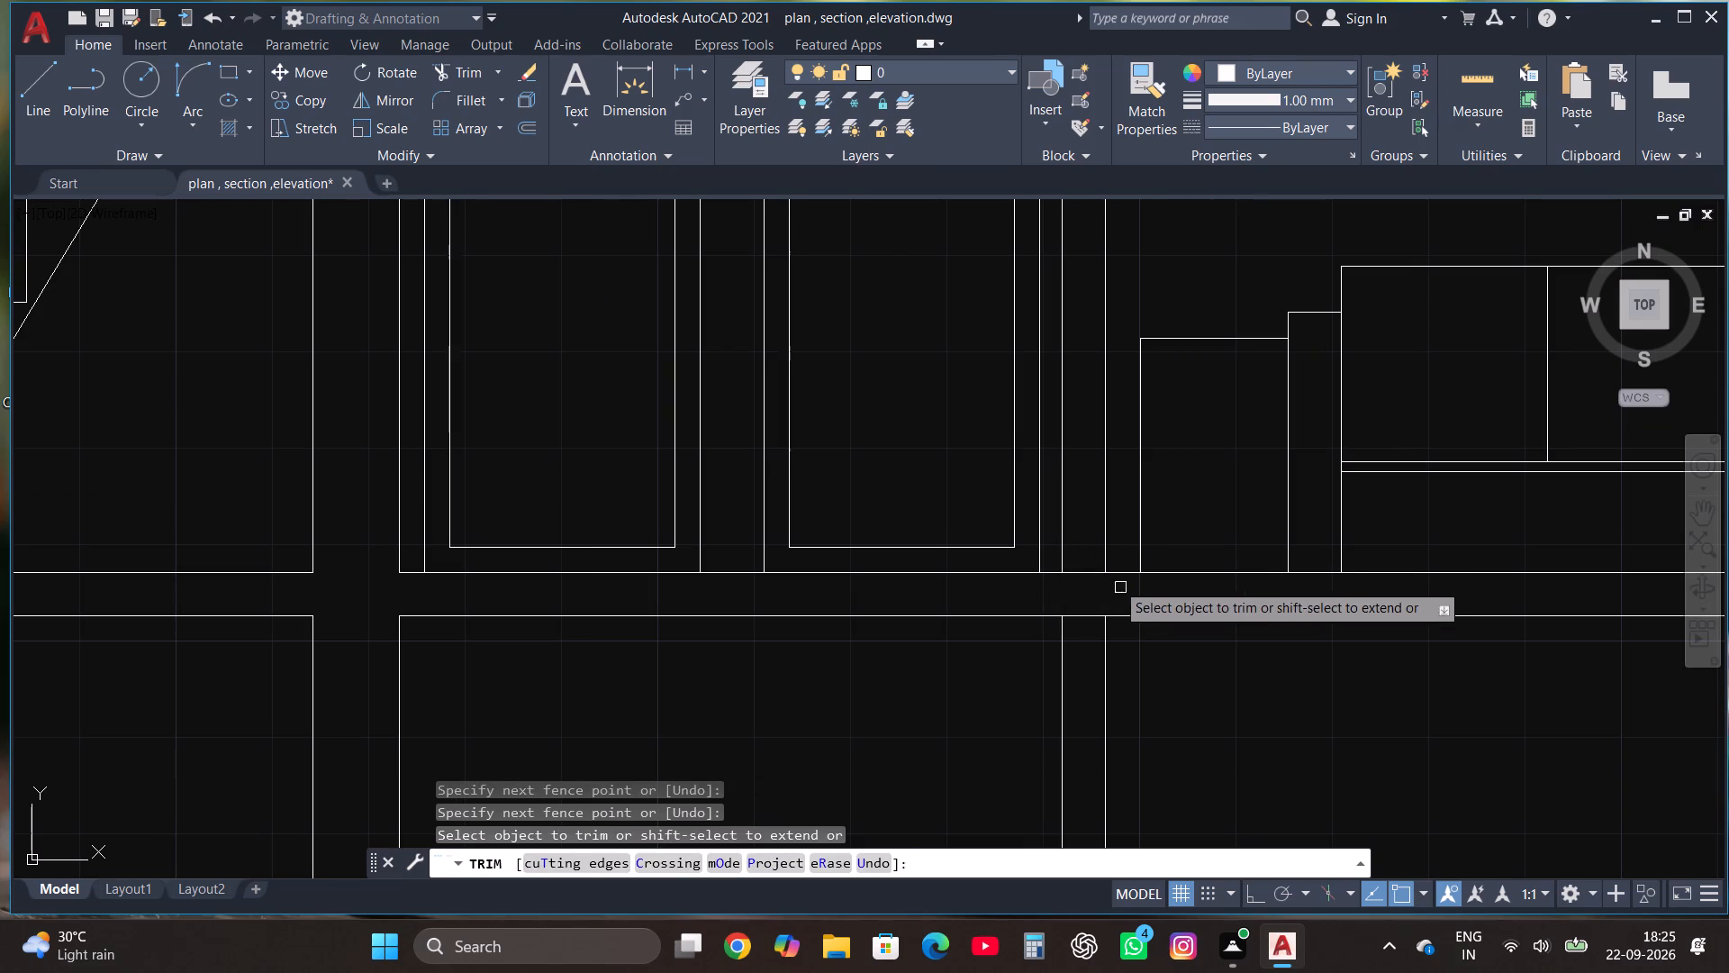
pyautogui.click(1082, 544)
pyautogui.click(1072, 655)
# Review the section's lower storeys and the second, first and ground floor plans for remaining cleanup, and end the Trim command.
pyautogui.scroll(-1, 1097, 562)
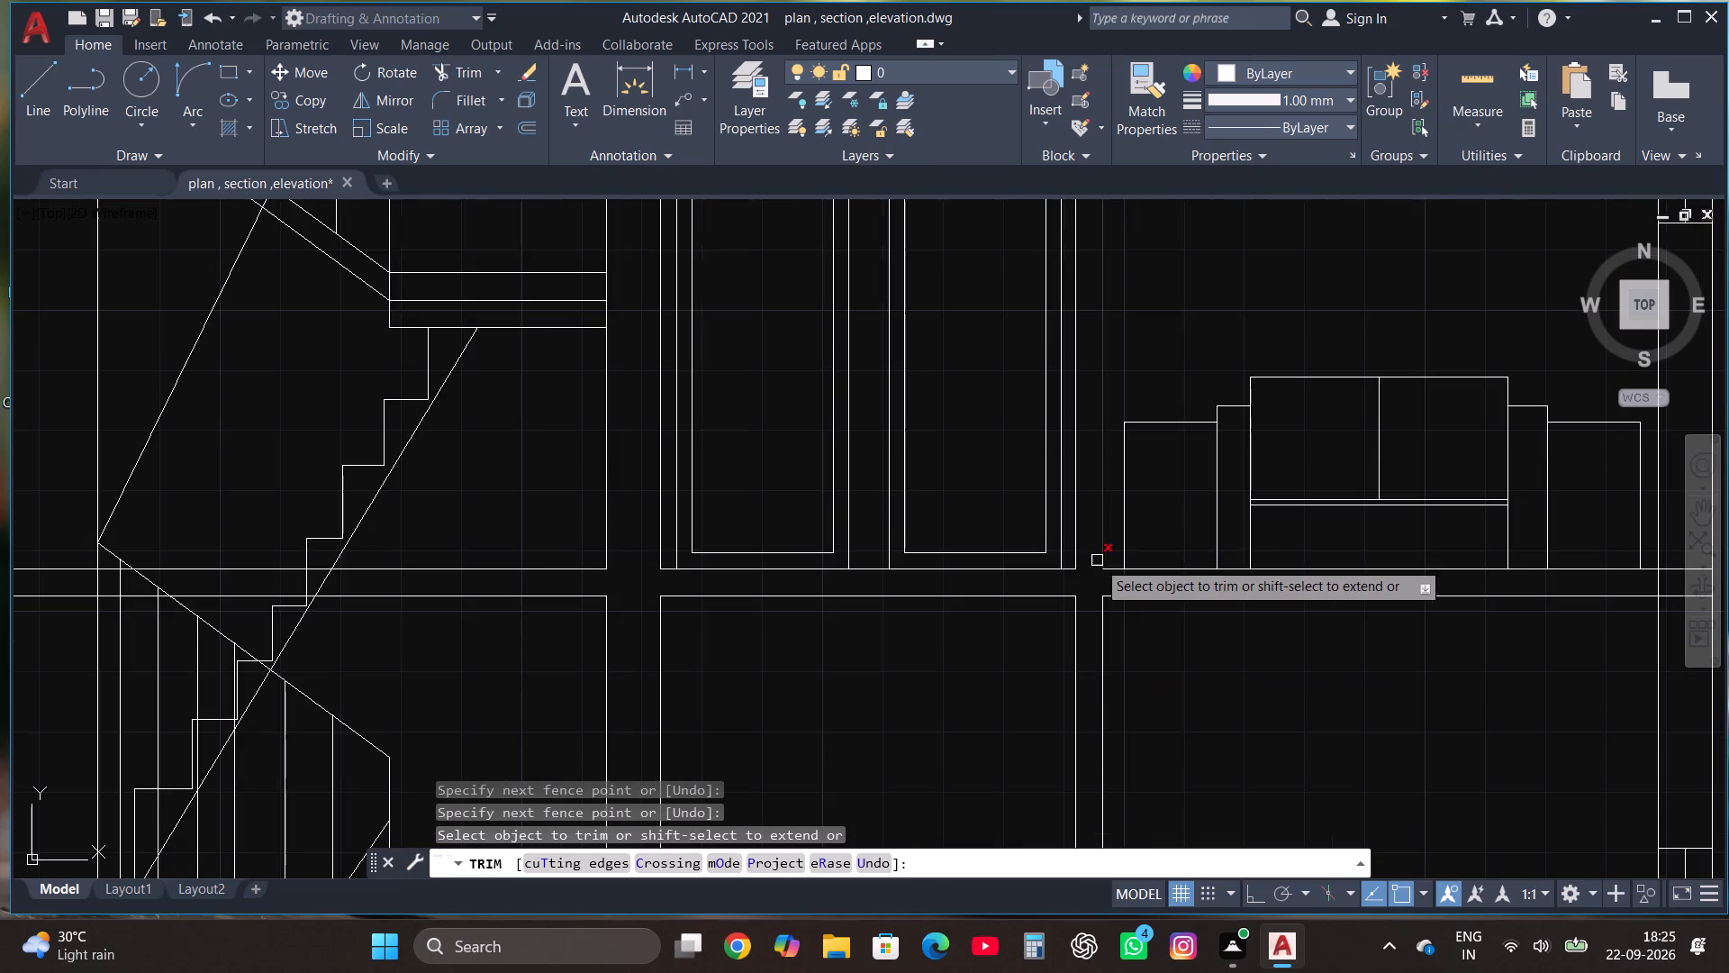
pyautogui.scroll(-4, 1140, 493)
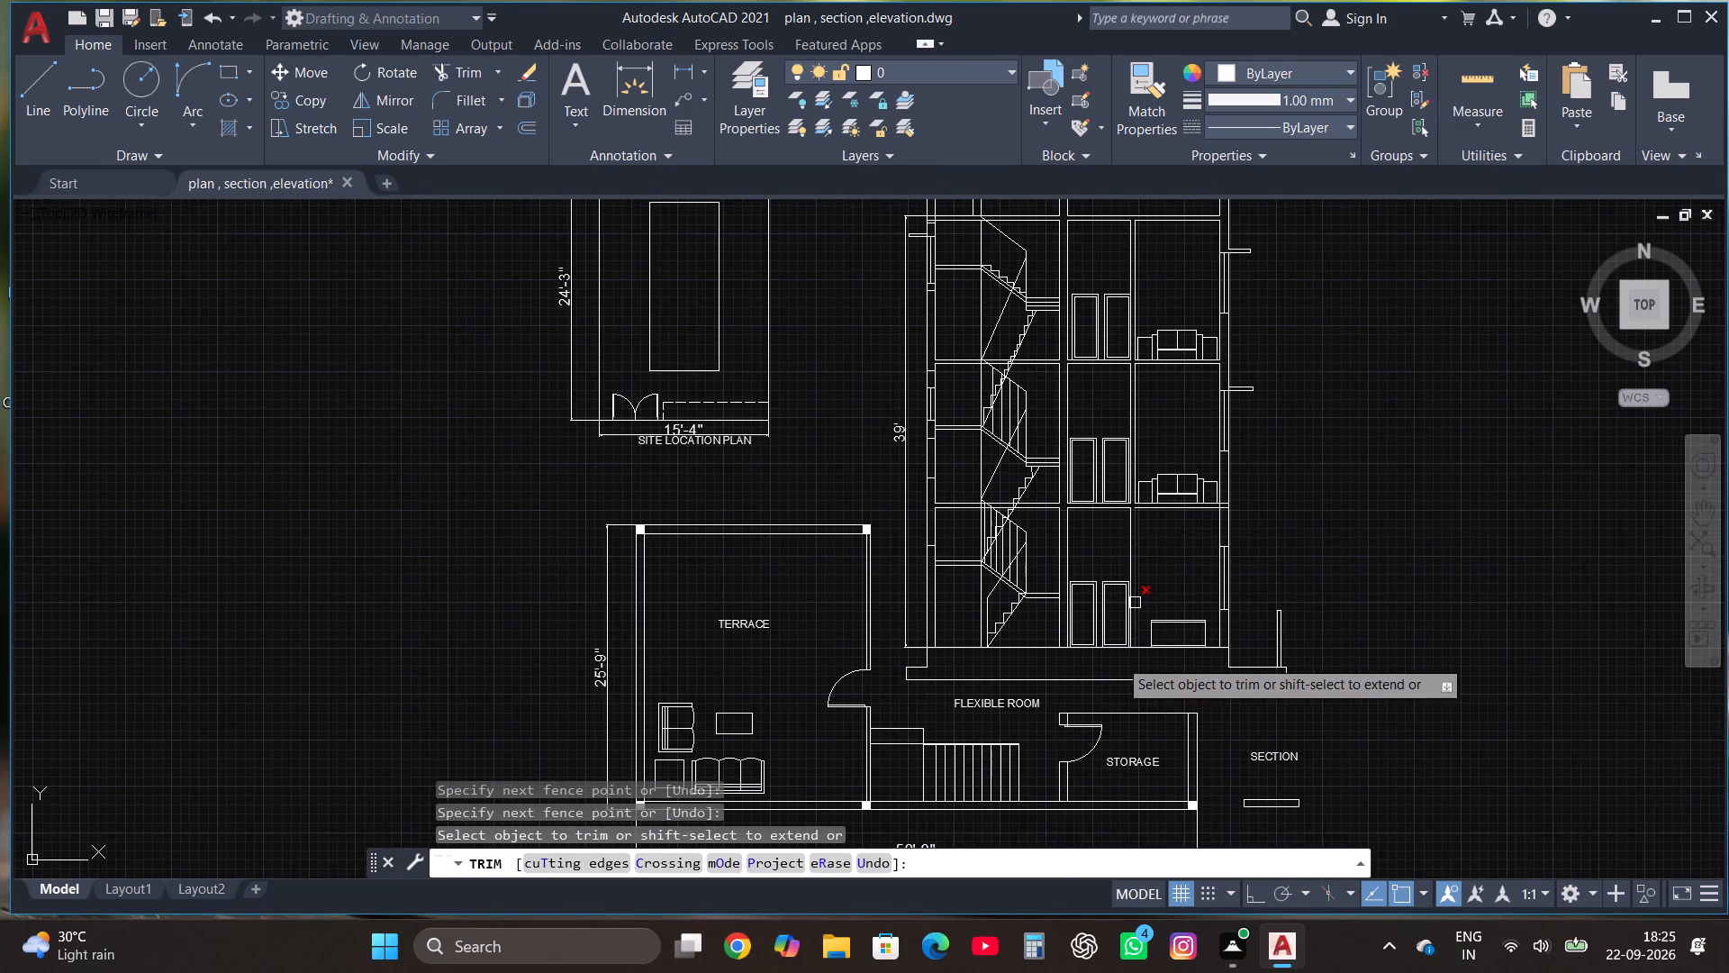
pyautogui.scroll(3, 1117, 669)
pyautogui.scroll(-3, 1071, 440)
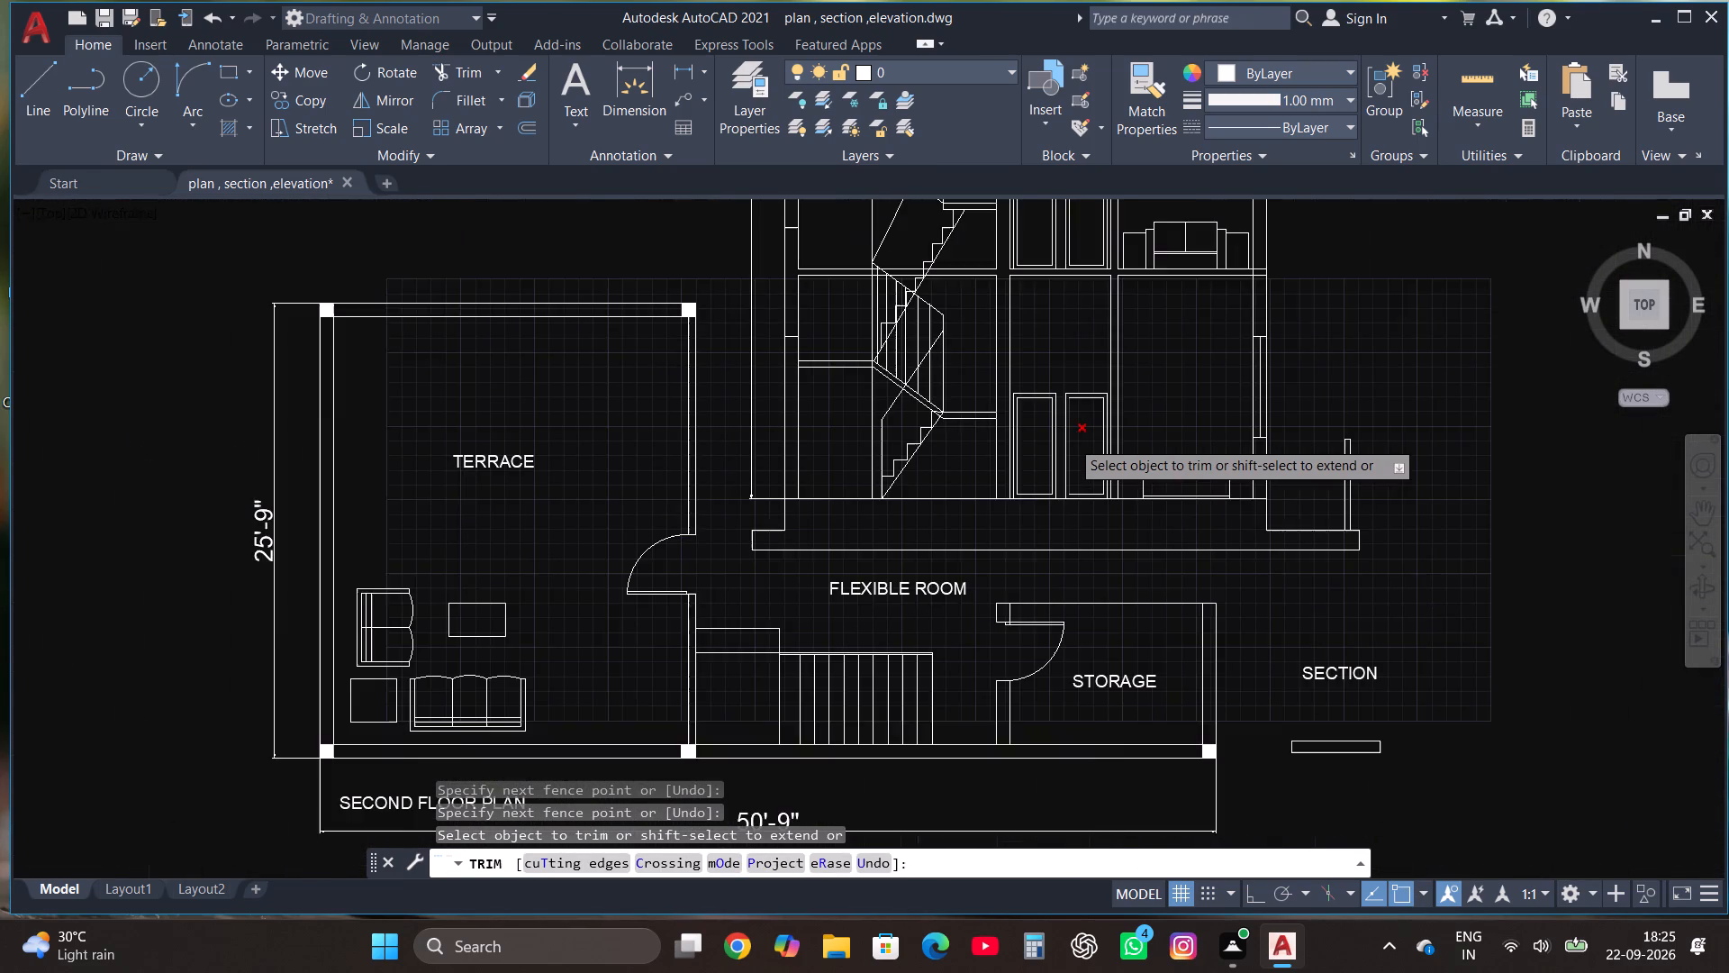
pyautogui.scroll(-1, 1071, 440)
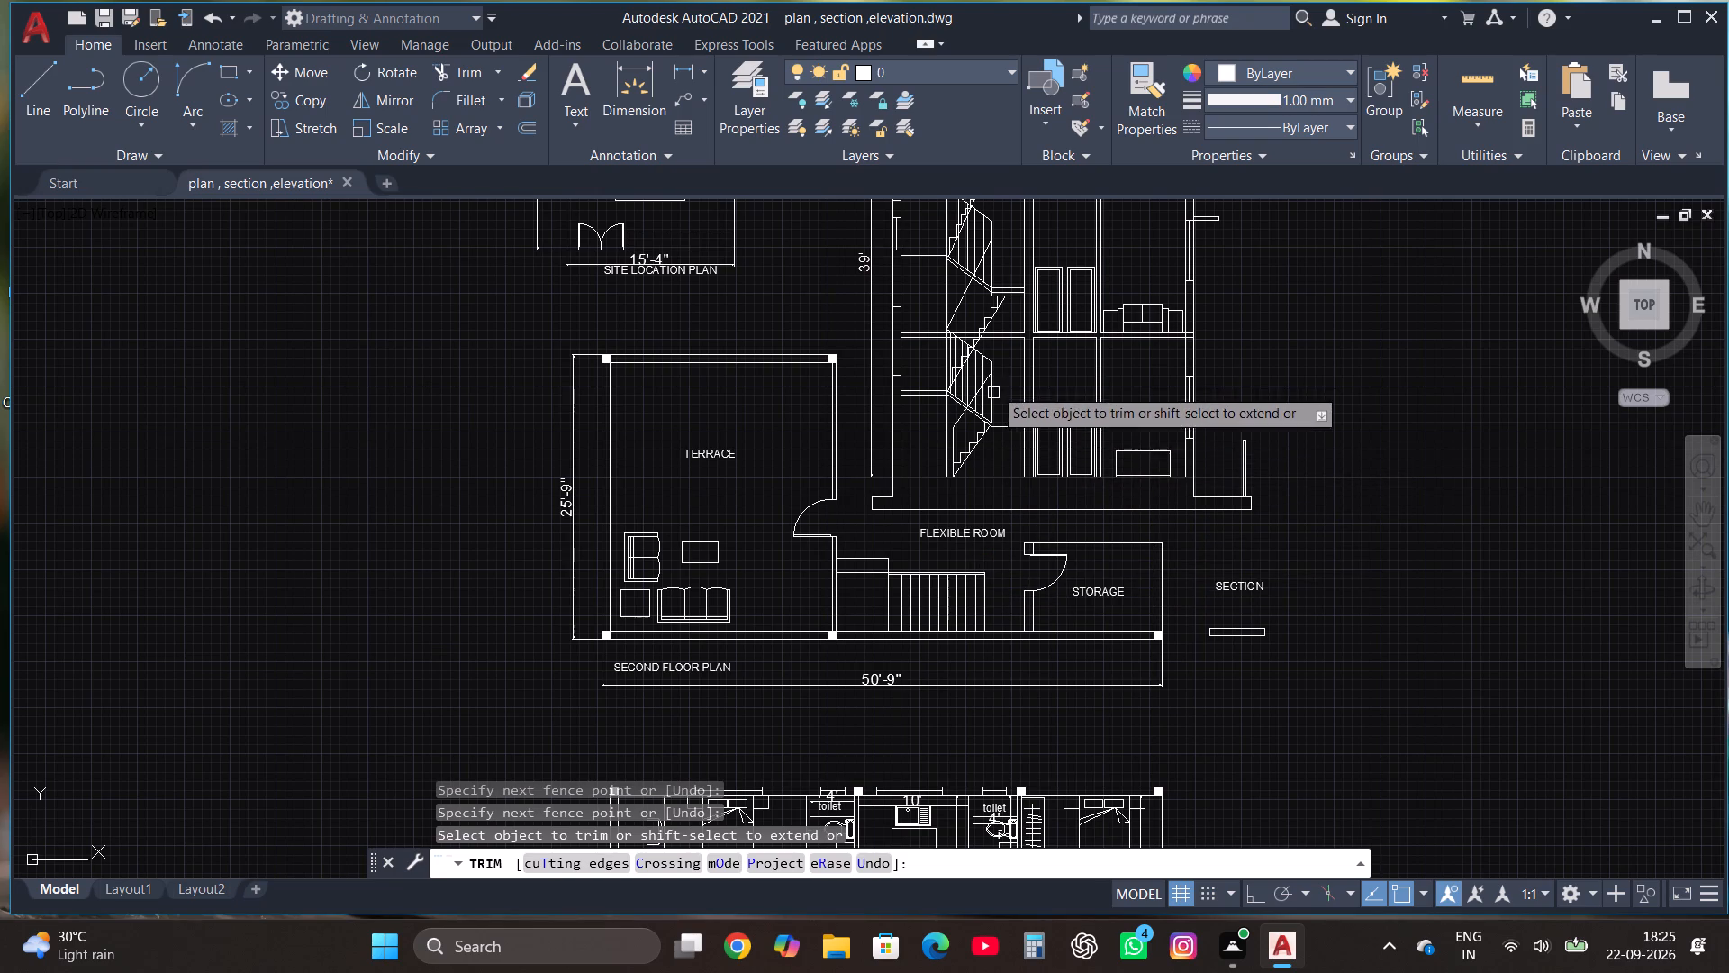
pyautogui.scroll(-1, 997, 374)
pyautogui.scroll(3, 900, 719)
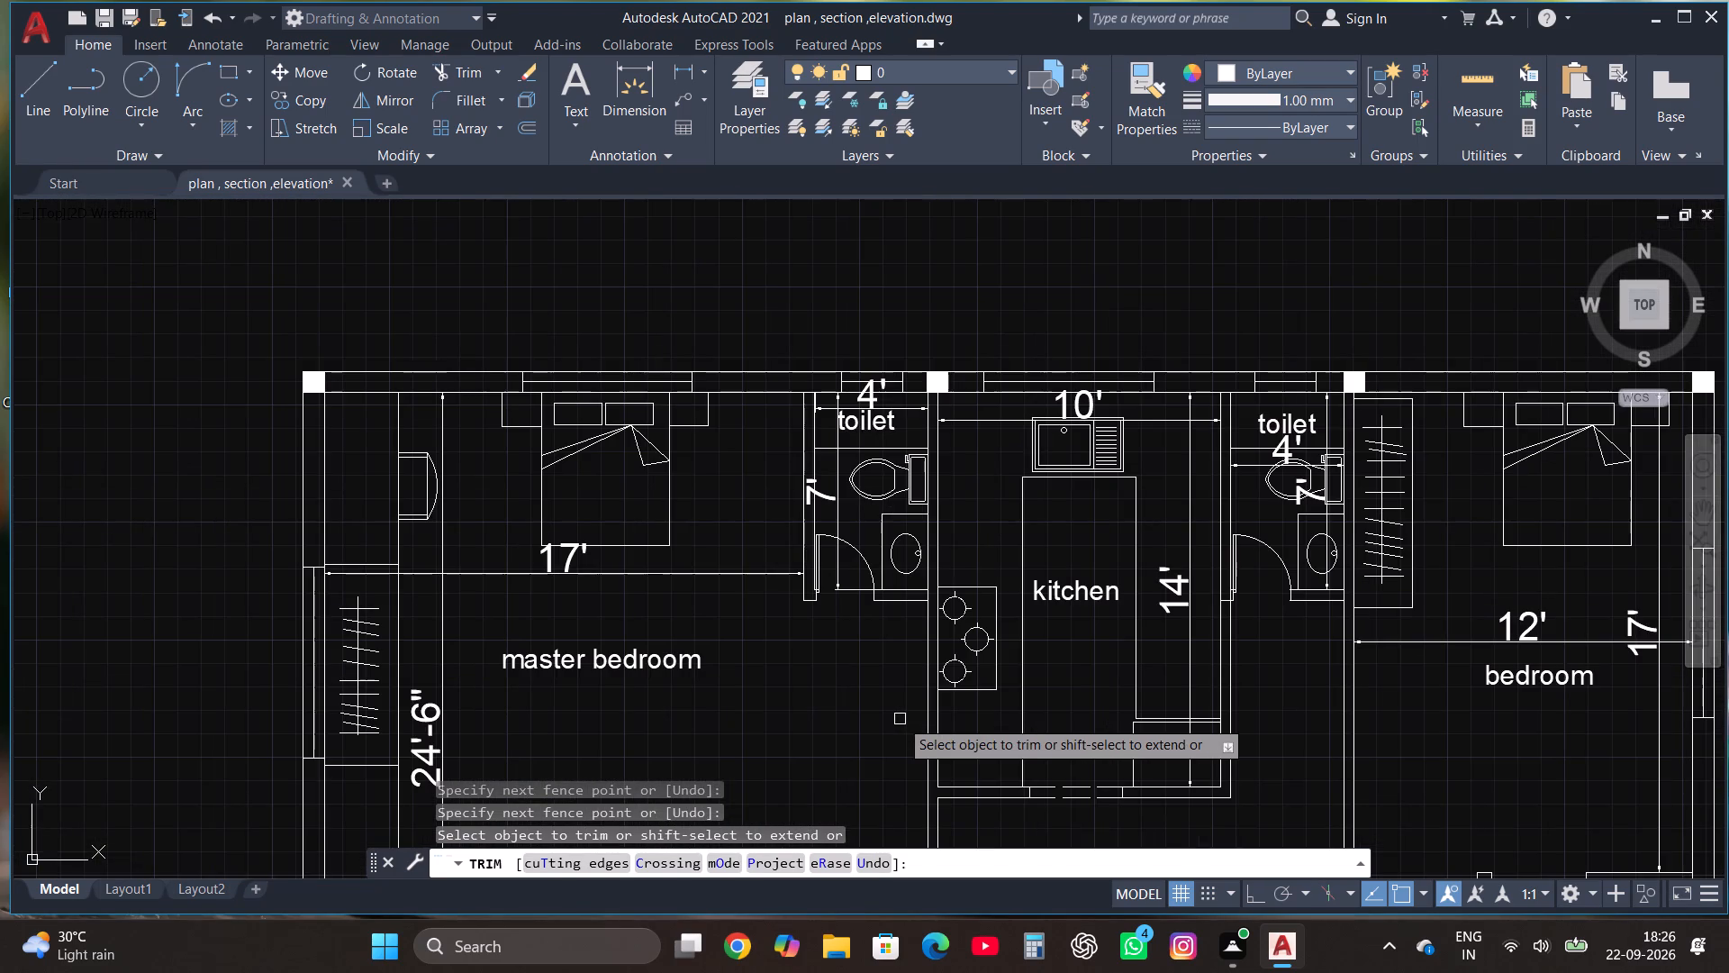
pyautogui.scroll(-3, 981, 441)
pyautogui.scroll(3, 973, 628)
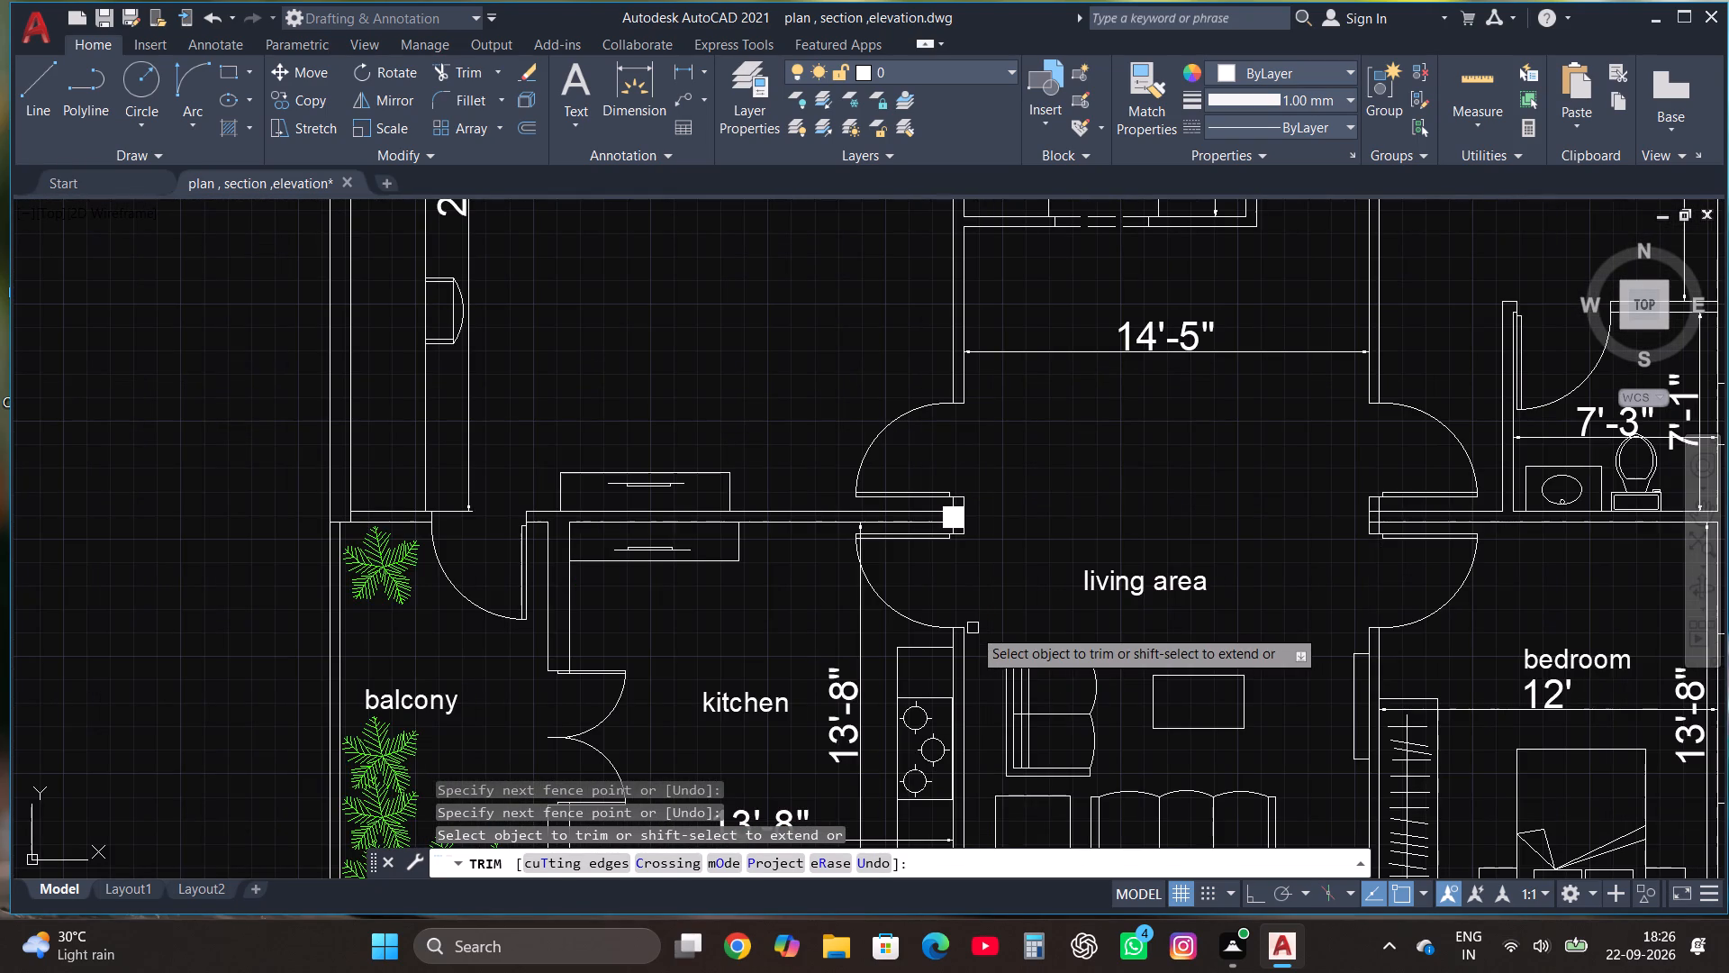
pyautogui.scroll(-1, 975, 433)
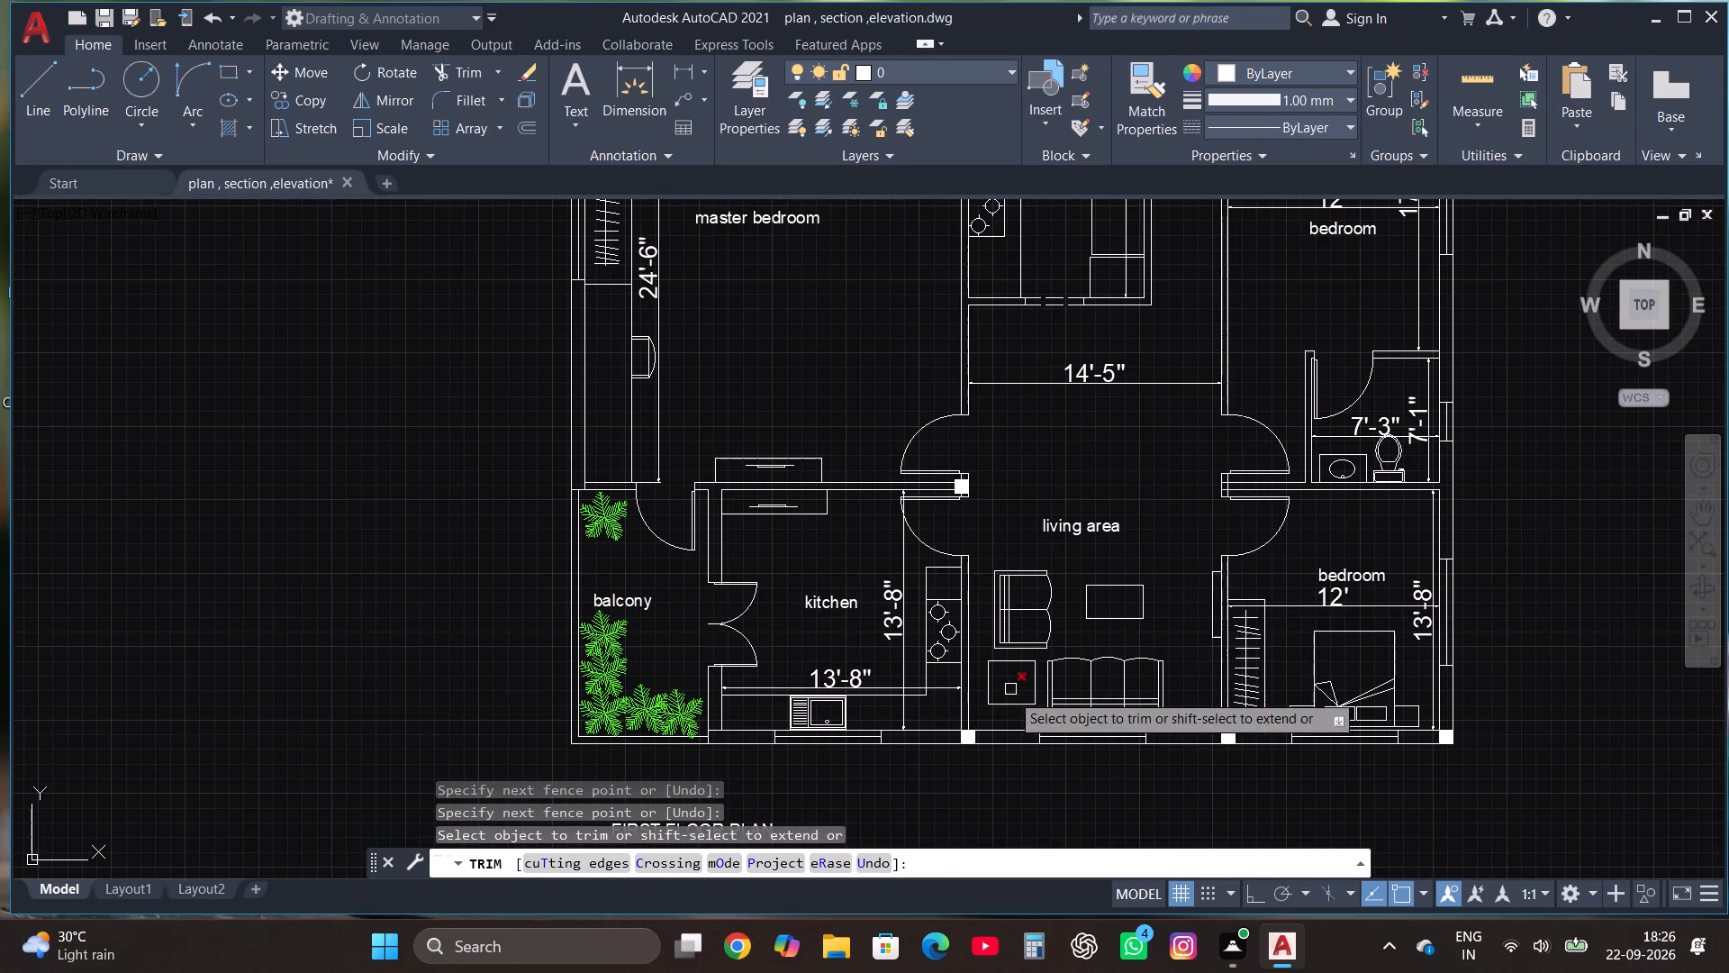
pyautogui.scroll(-2, 1010, 477)
pyautogui.scroll(3, 1042, 756)
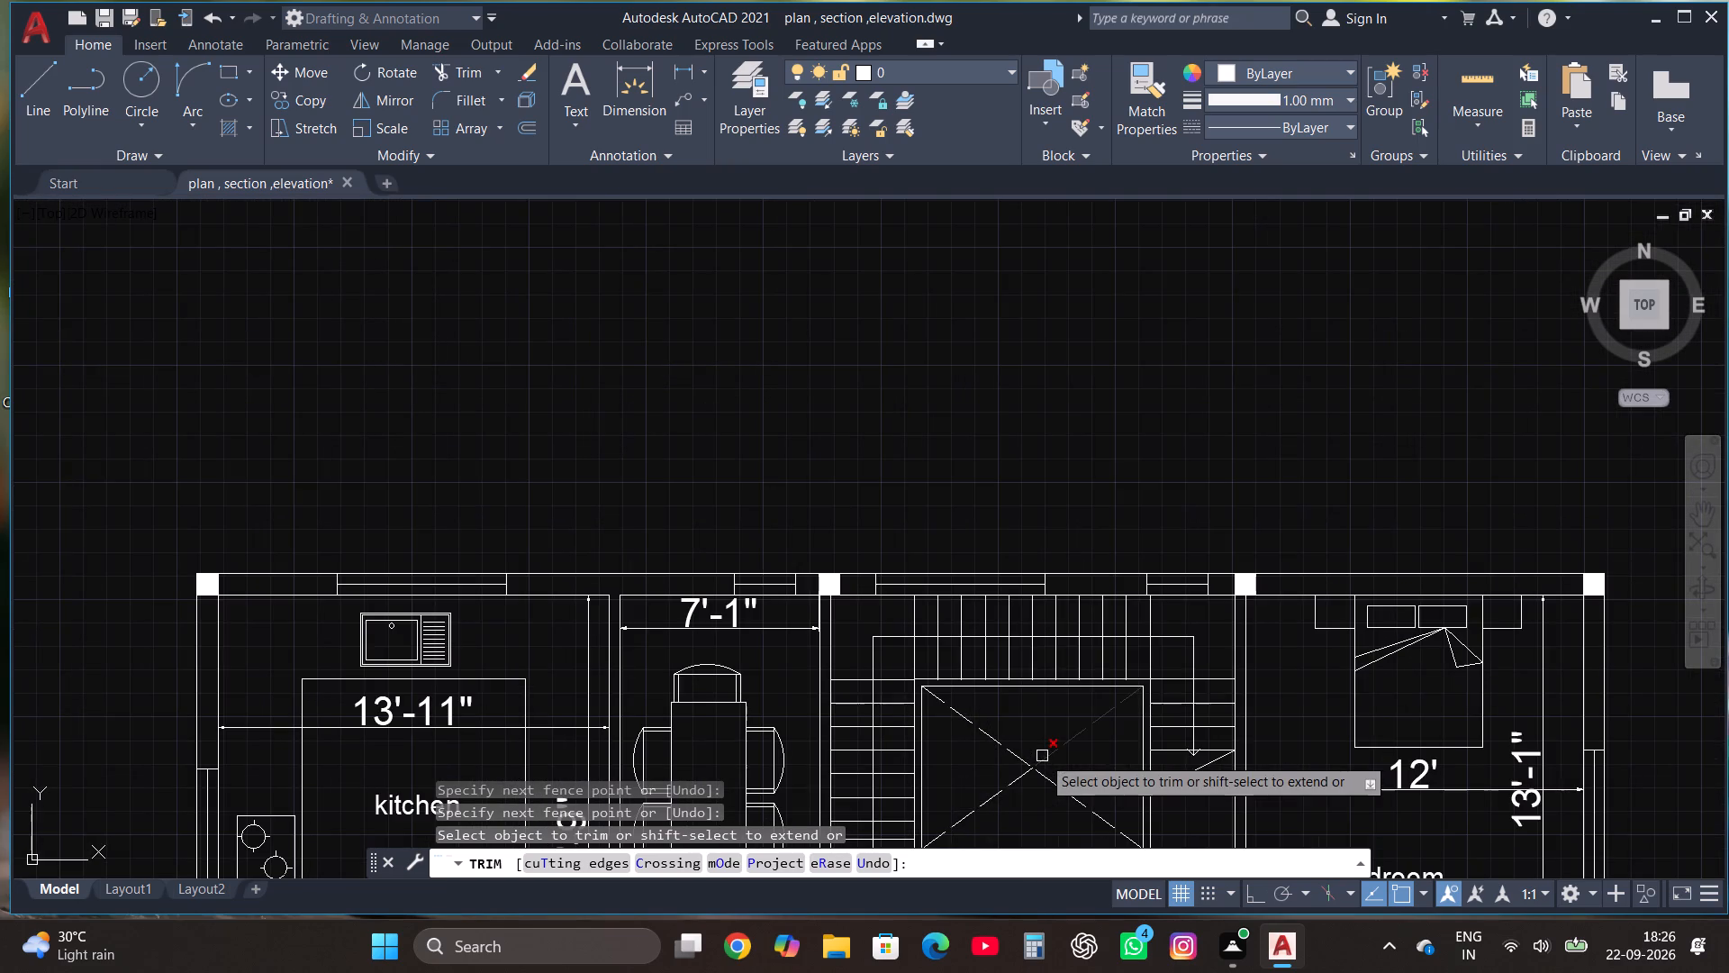
pyautogui.scroll(-2, 946, 385)
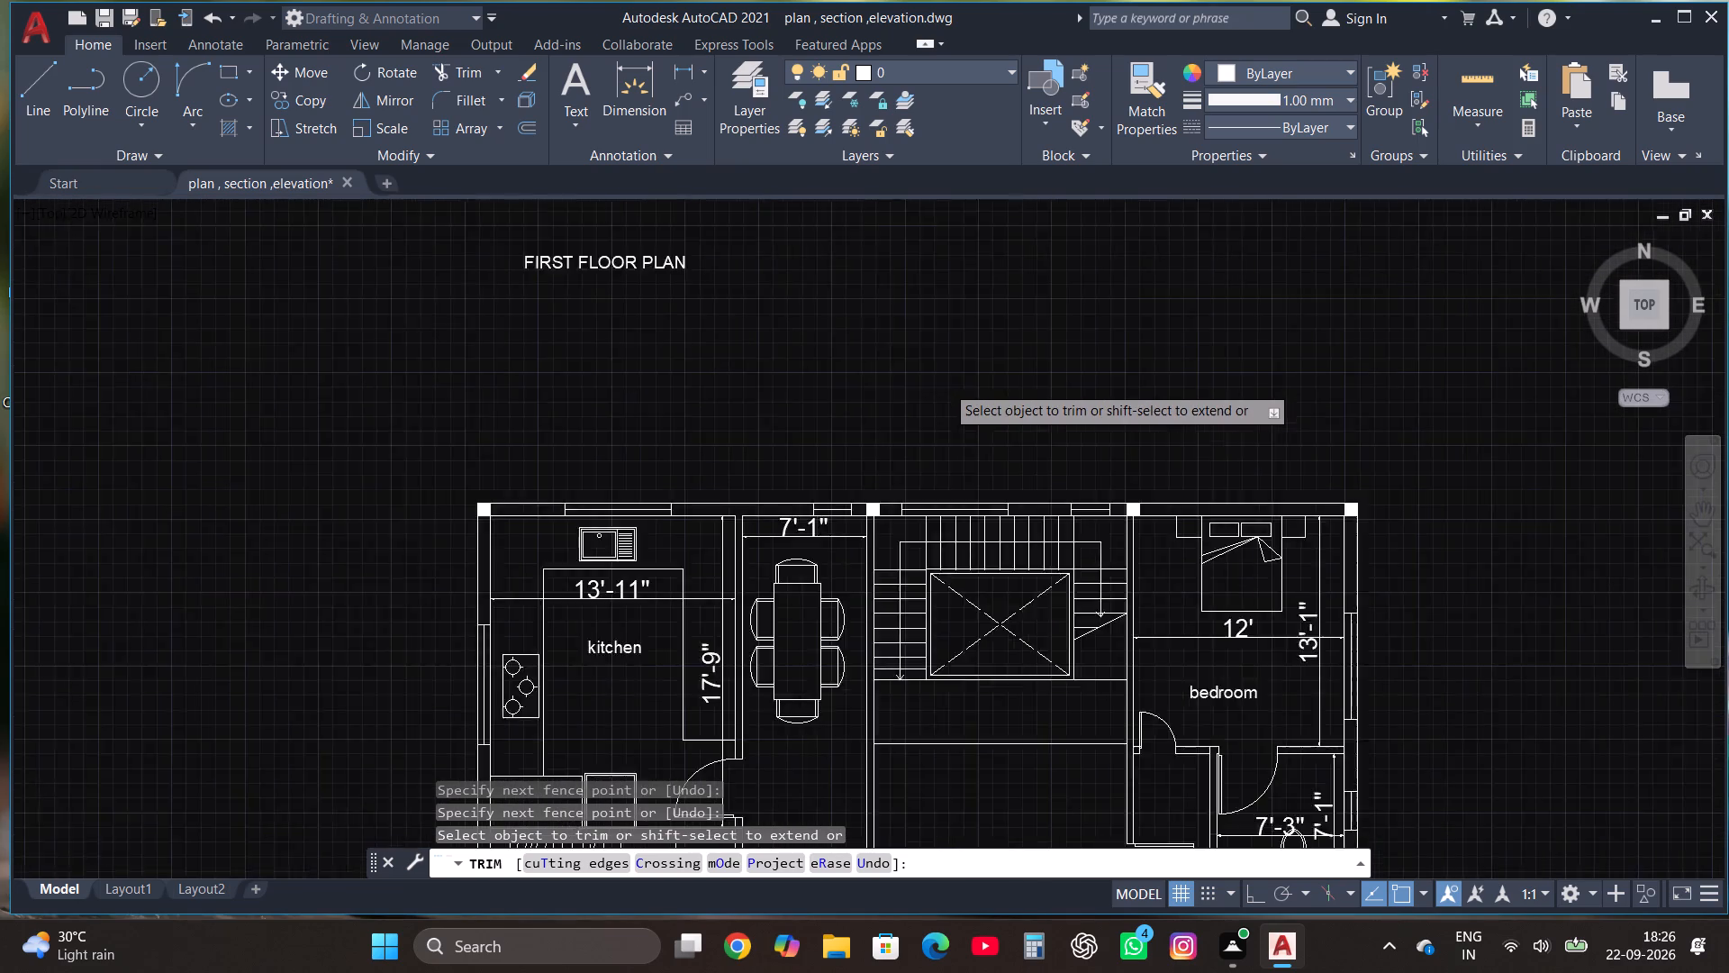
pyautogui.scroll(-1, 954, 444)
pyautogui.scroll(3, 980, 699)
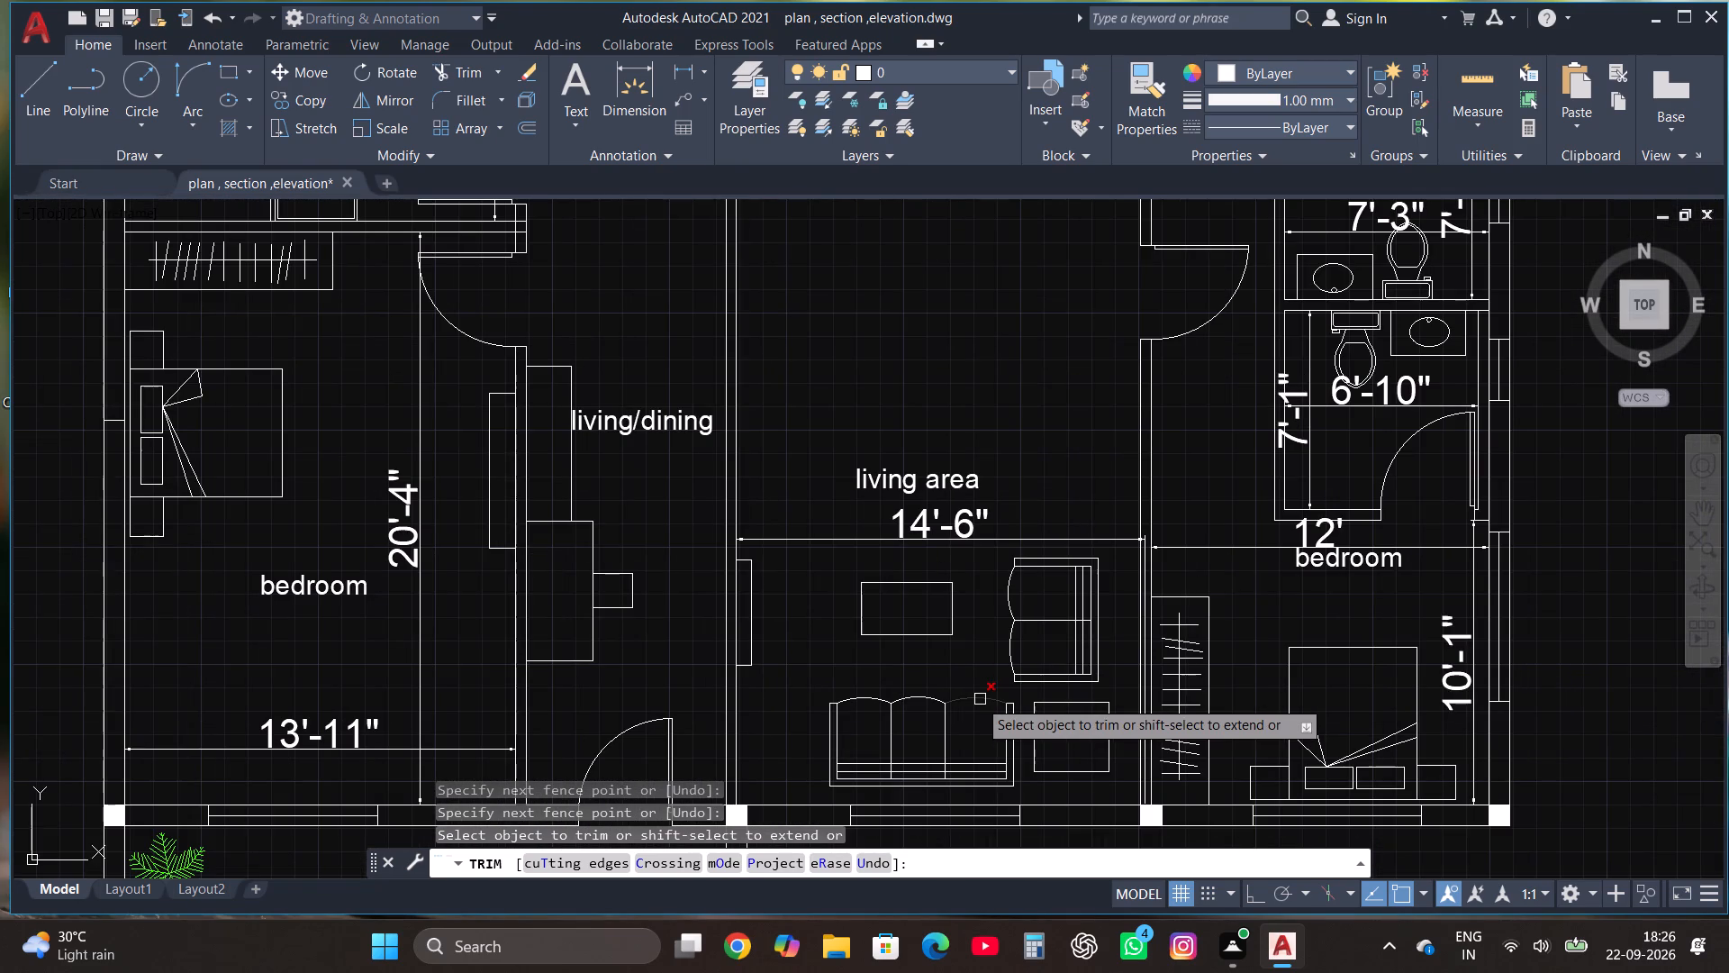
pyautogui.press('Escape')
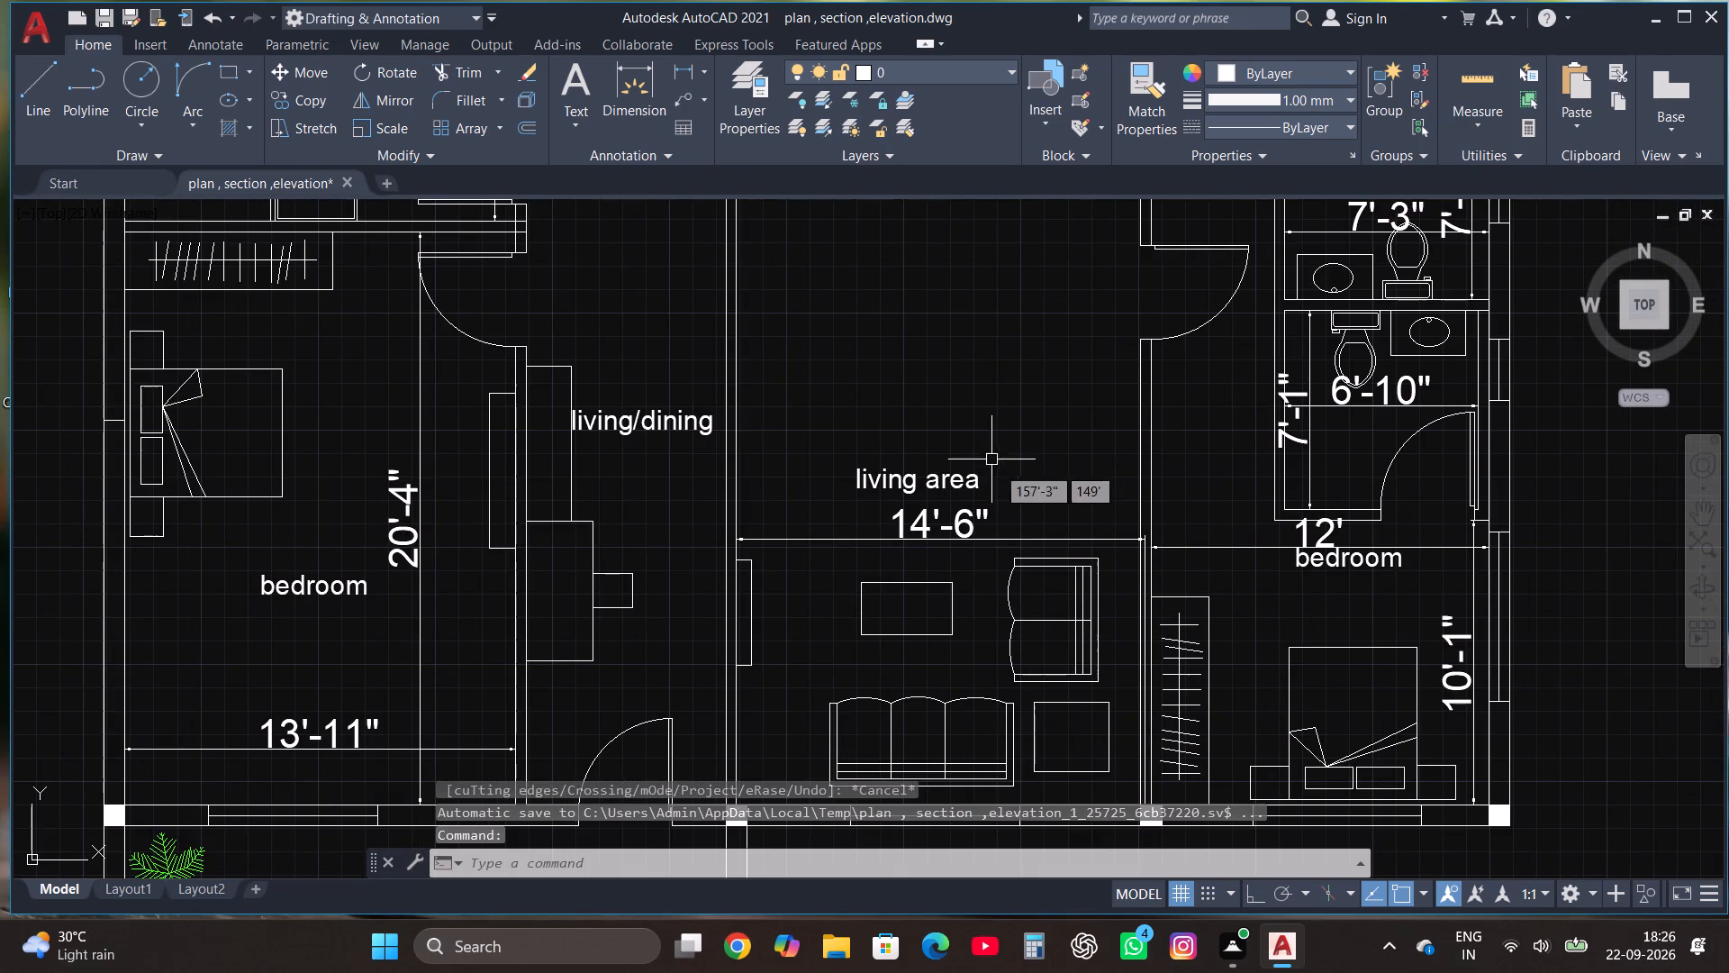
pyautogui.scroll(-6, 1024, 631)
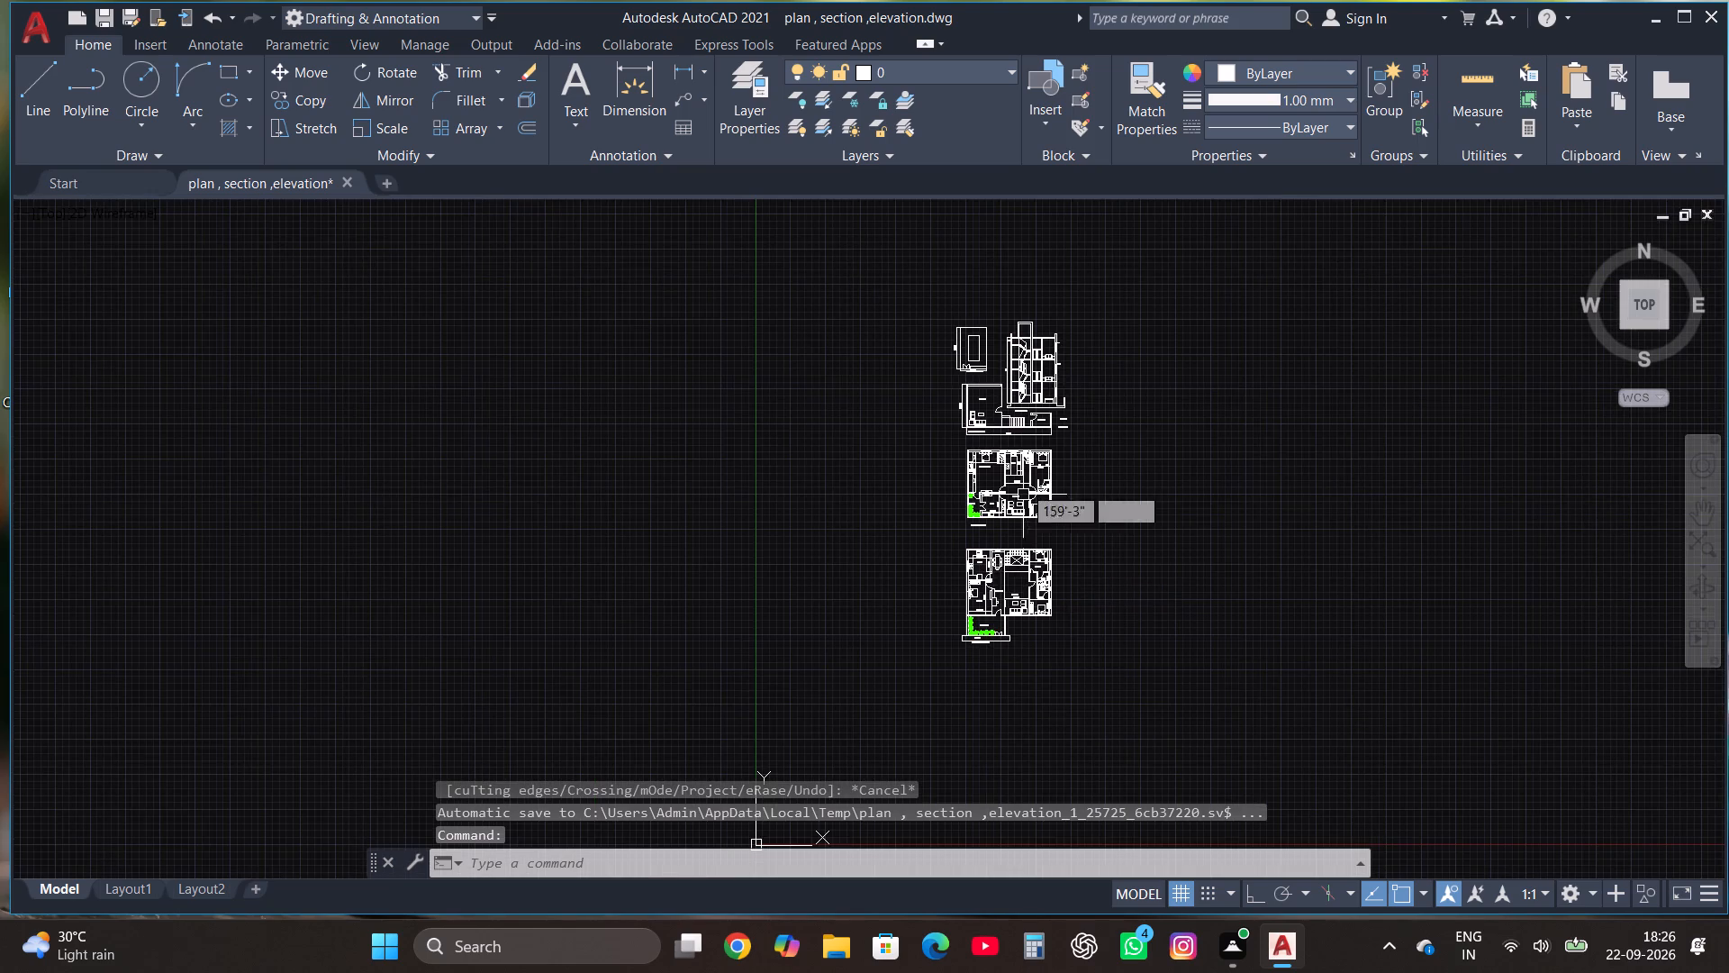
pyautogui.scroll(2, 1026, 355)
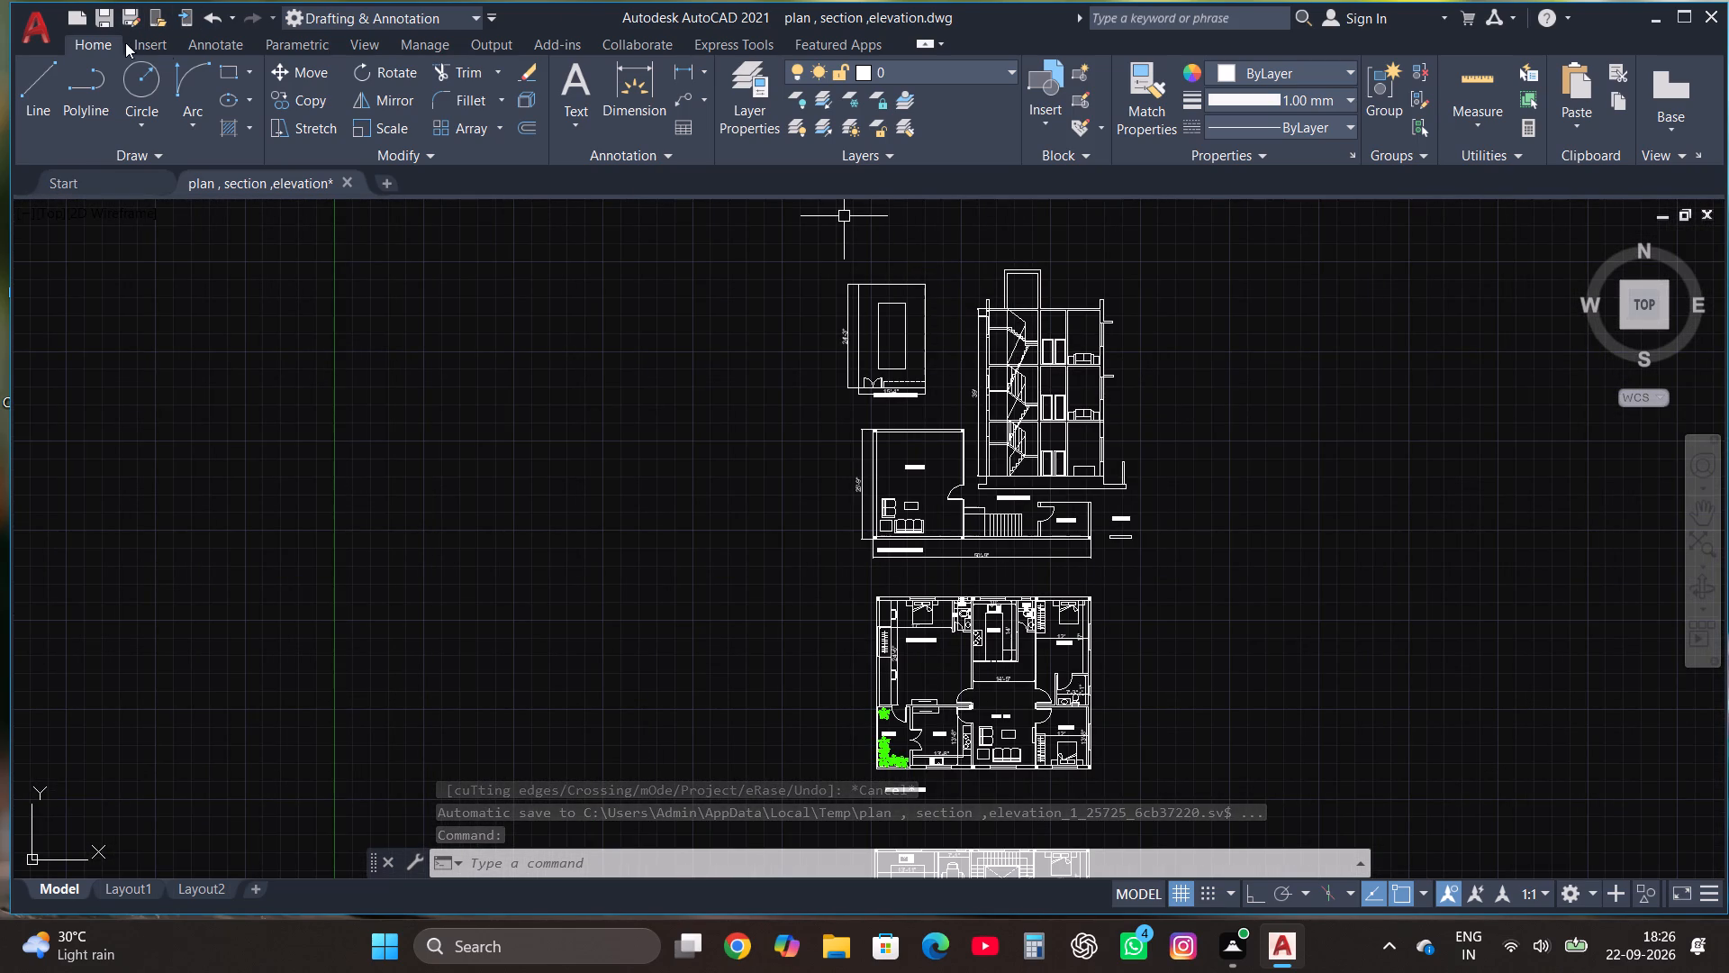
# Save the drawing.
pyautogui.click(21, 35)
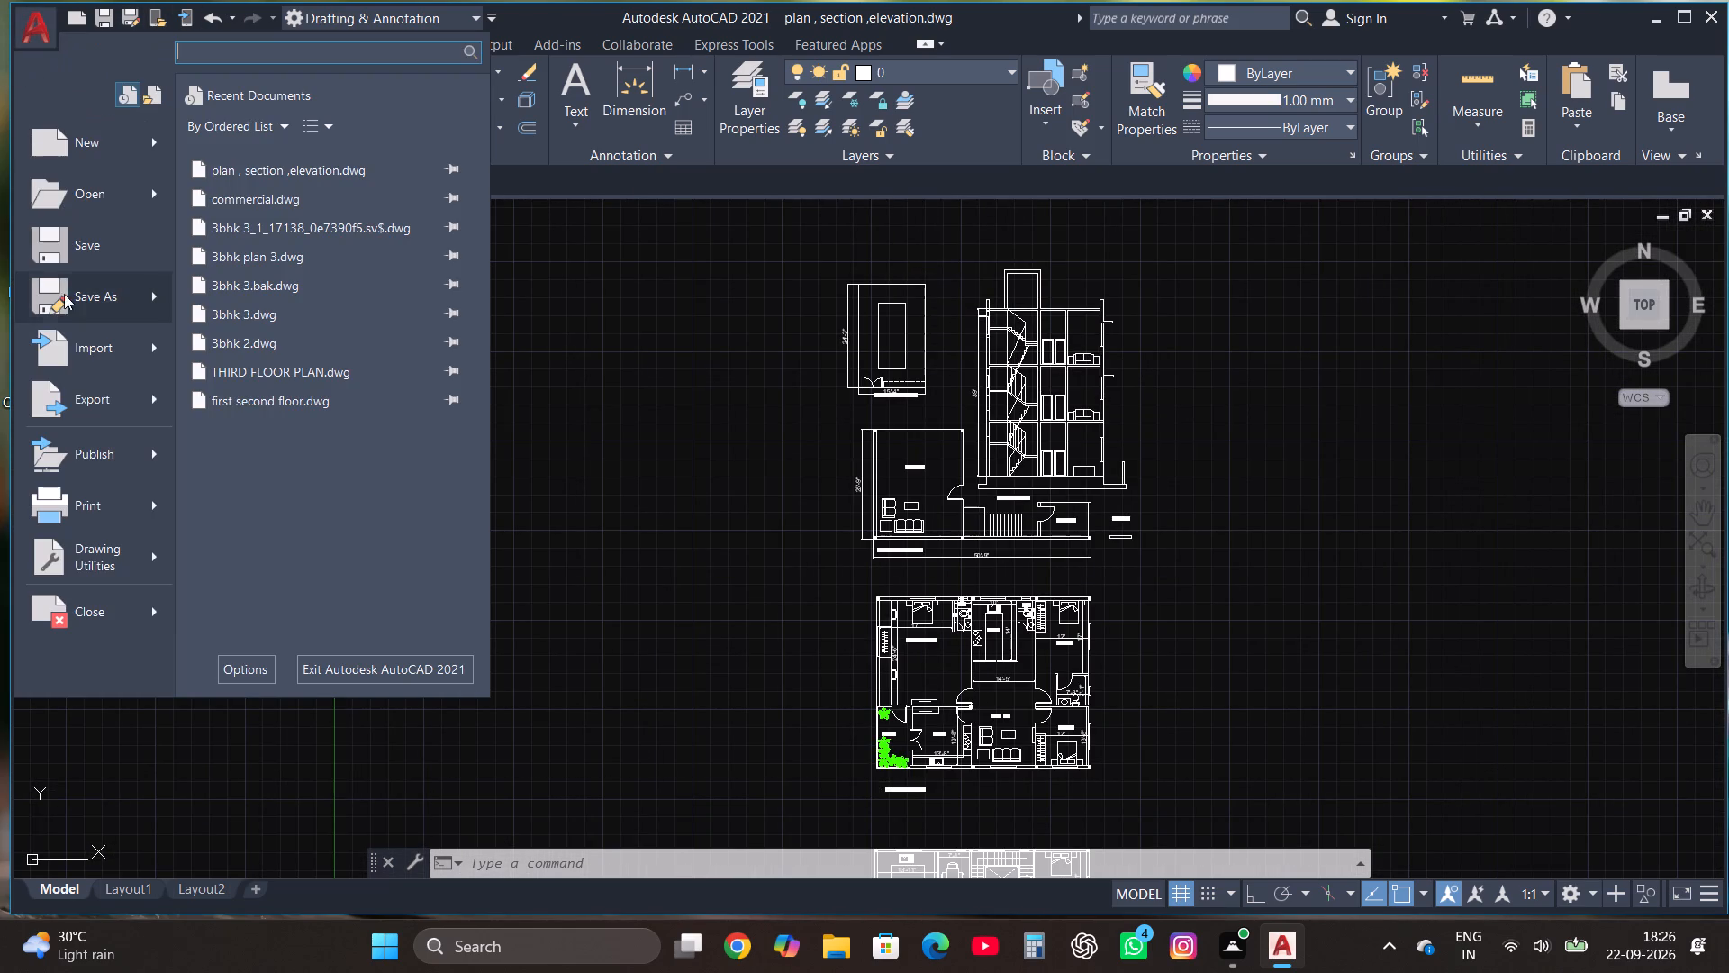
pyautogui.click(96, 256)
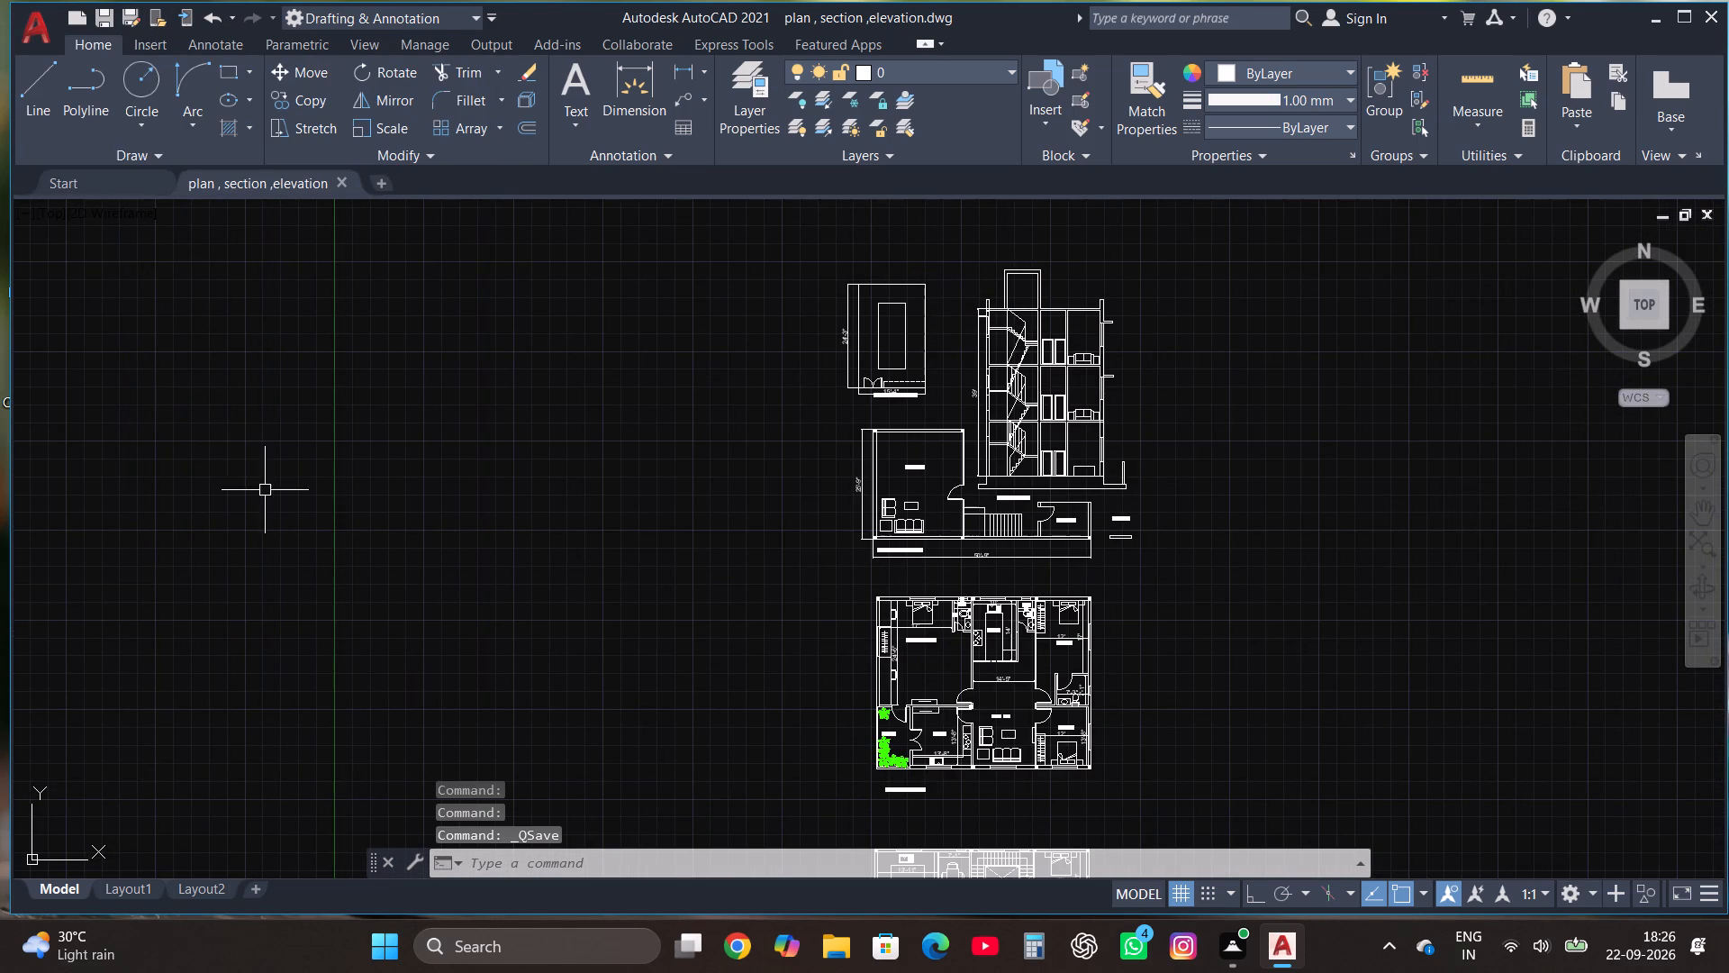
# Set up the plot from the previous plot's settings with the AutoCAD PDF (High Quality Print) plotter and apply it to the layout.
pyautogui.click(37, 25)
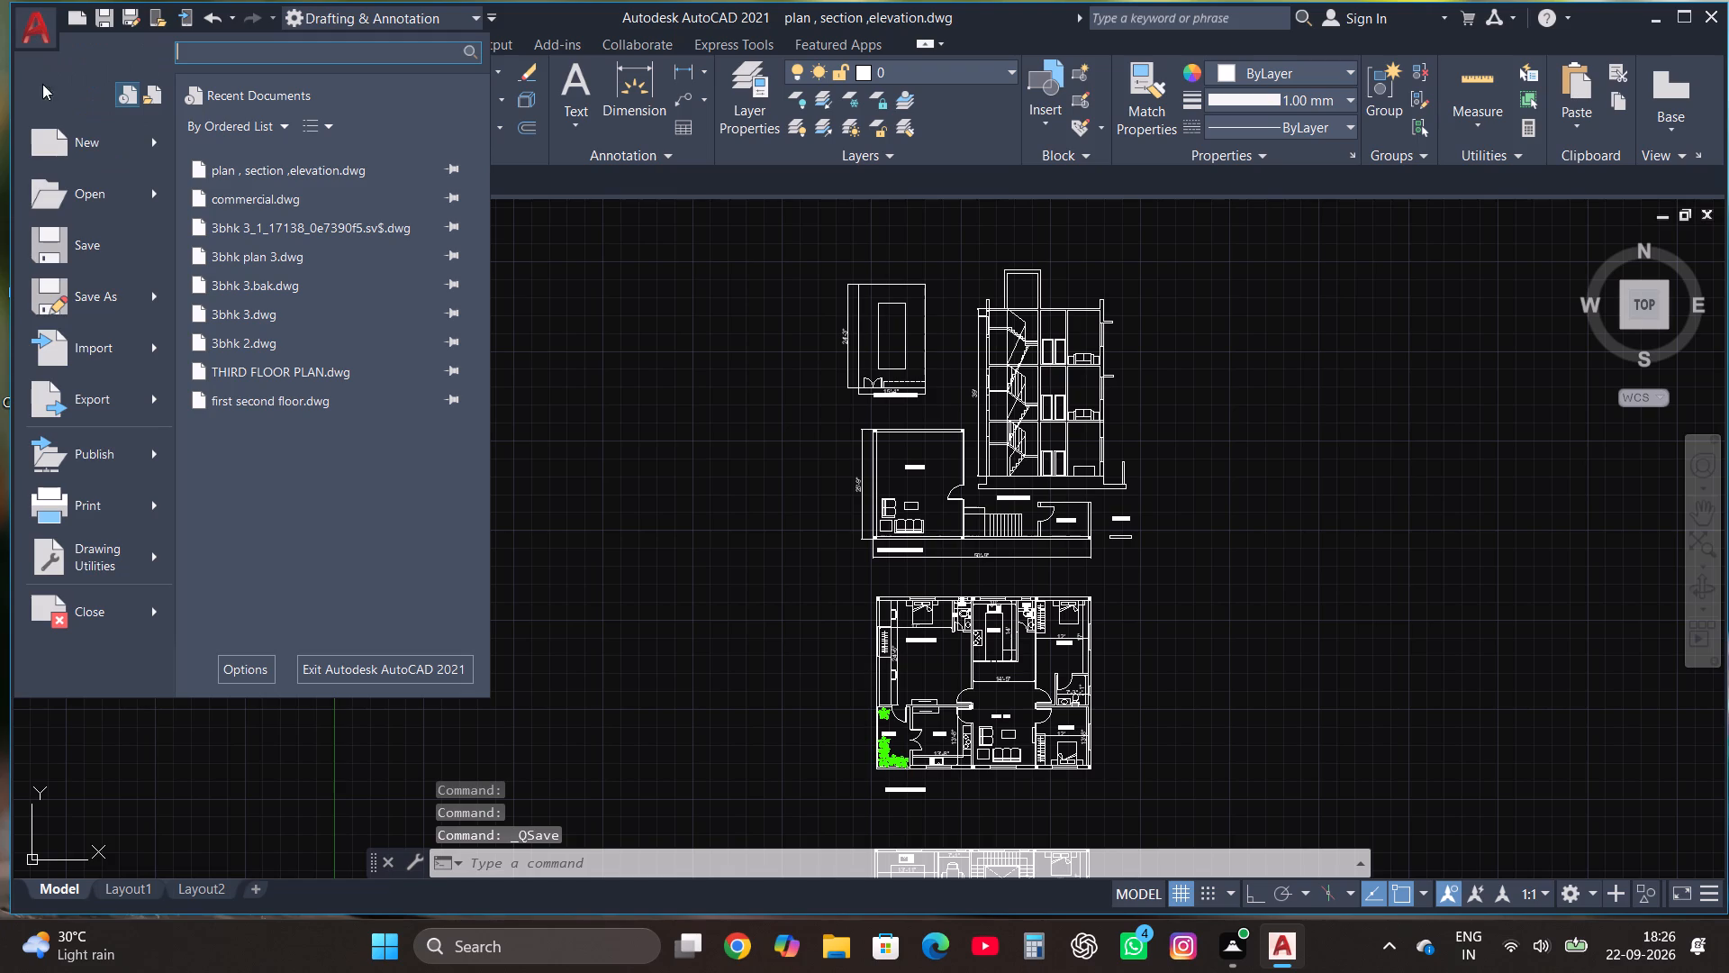
pyautogui.click(119, 508)
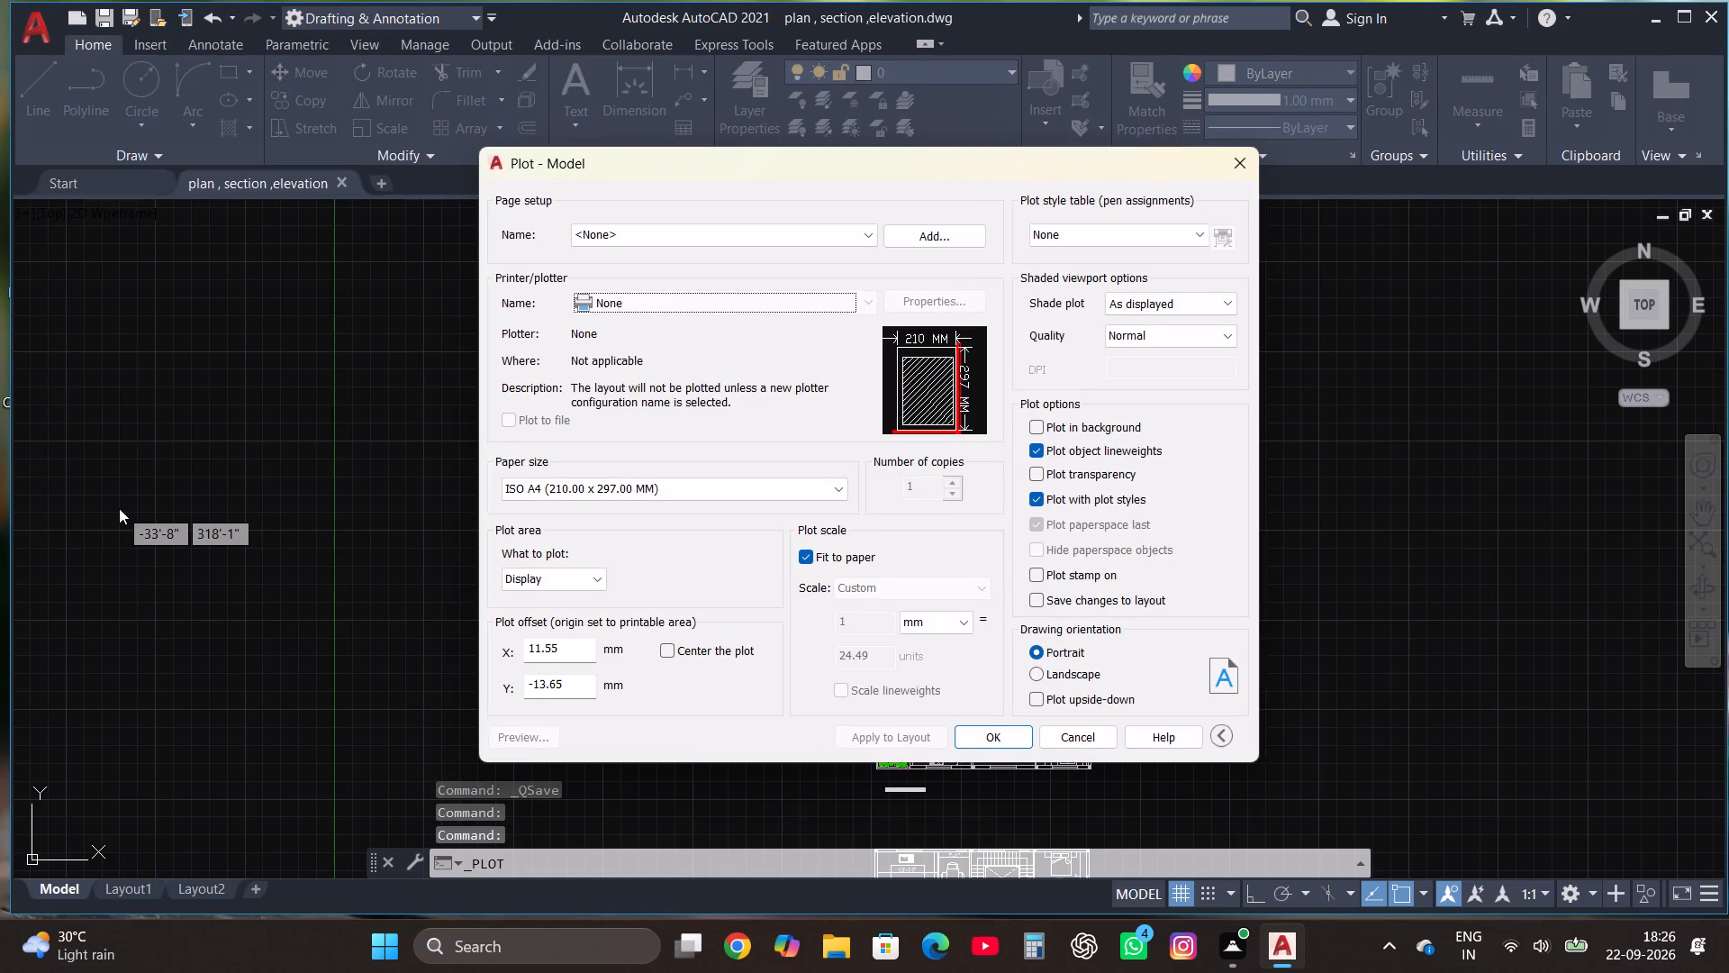
pyautogui.click(722, 237)
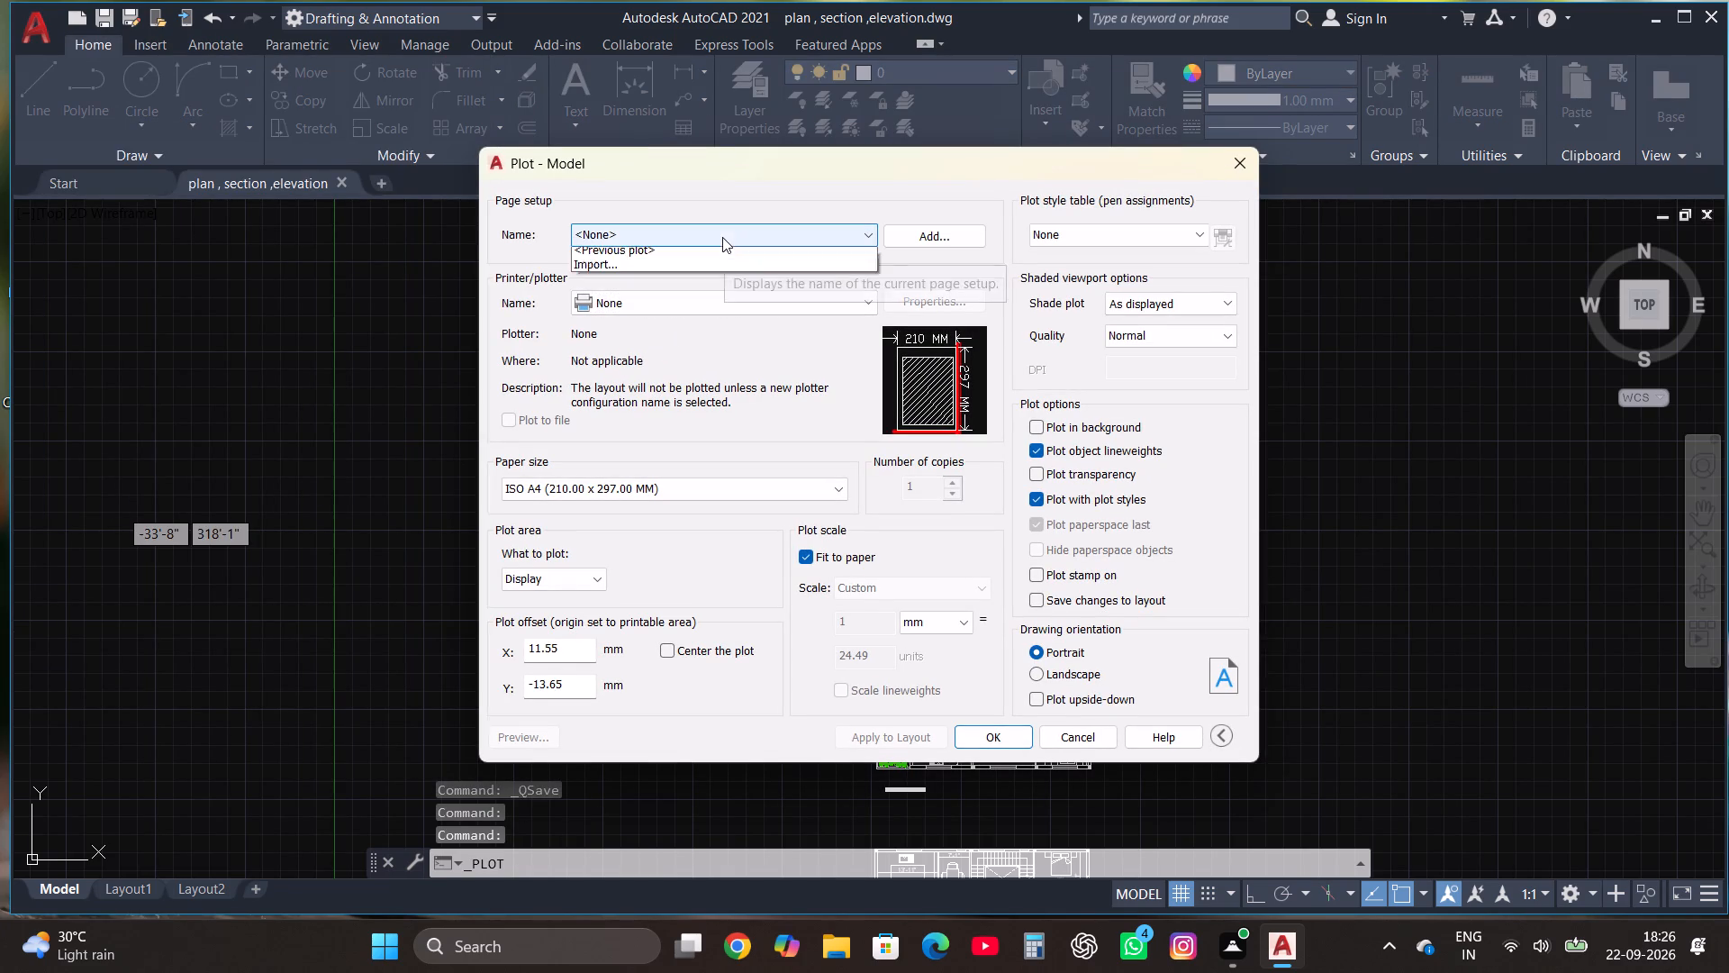
pyautogui.click(693, 268)
pyautogui.click(696, 304)
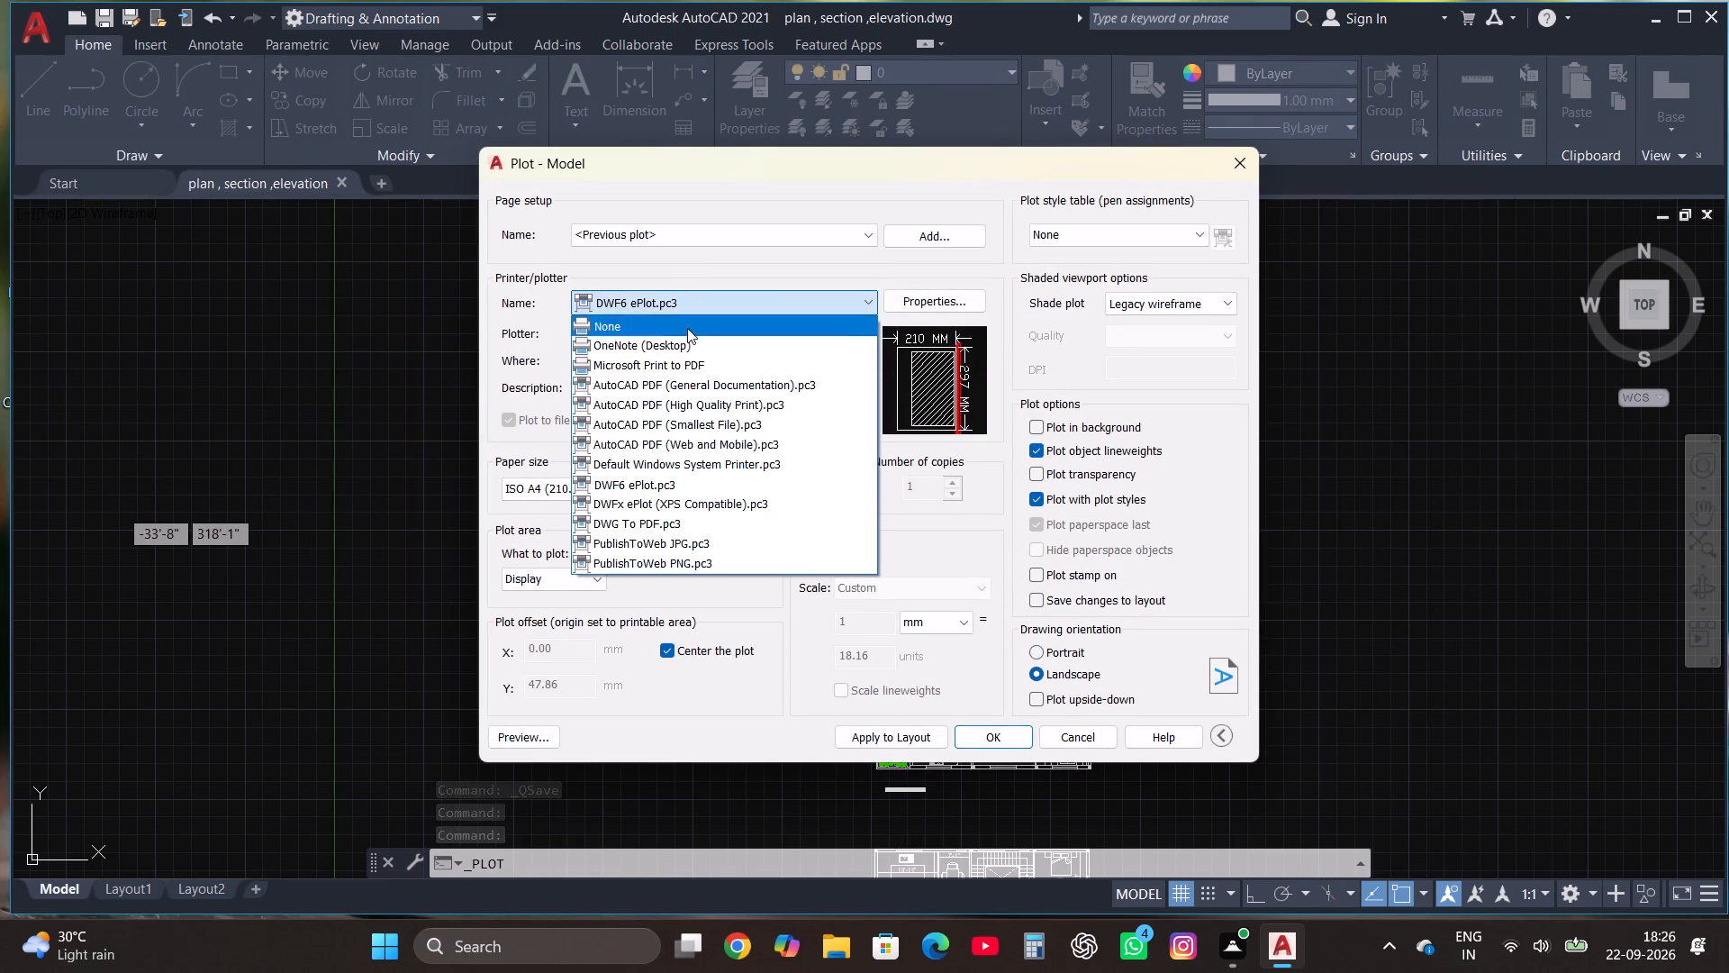
pyautogui.click(676, 405)
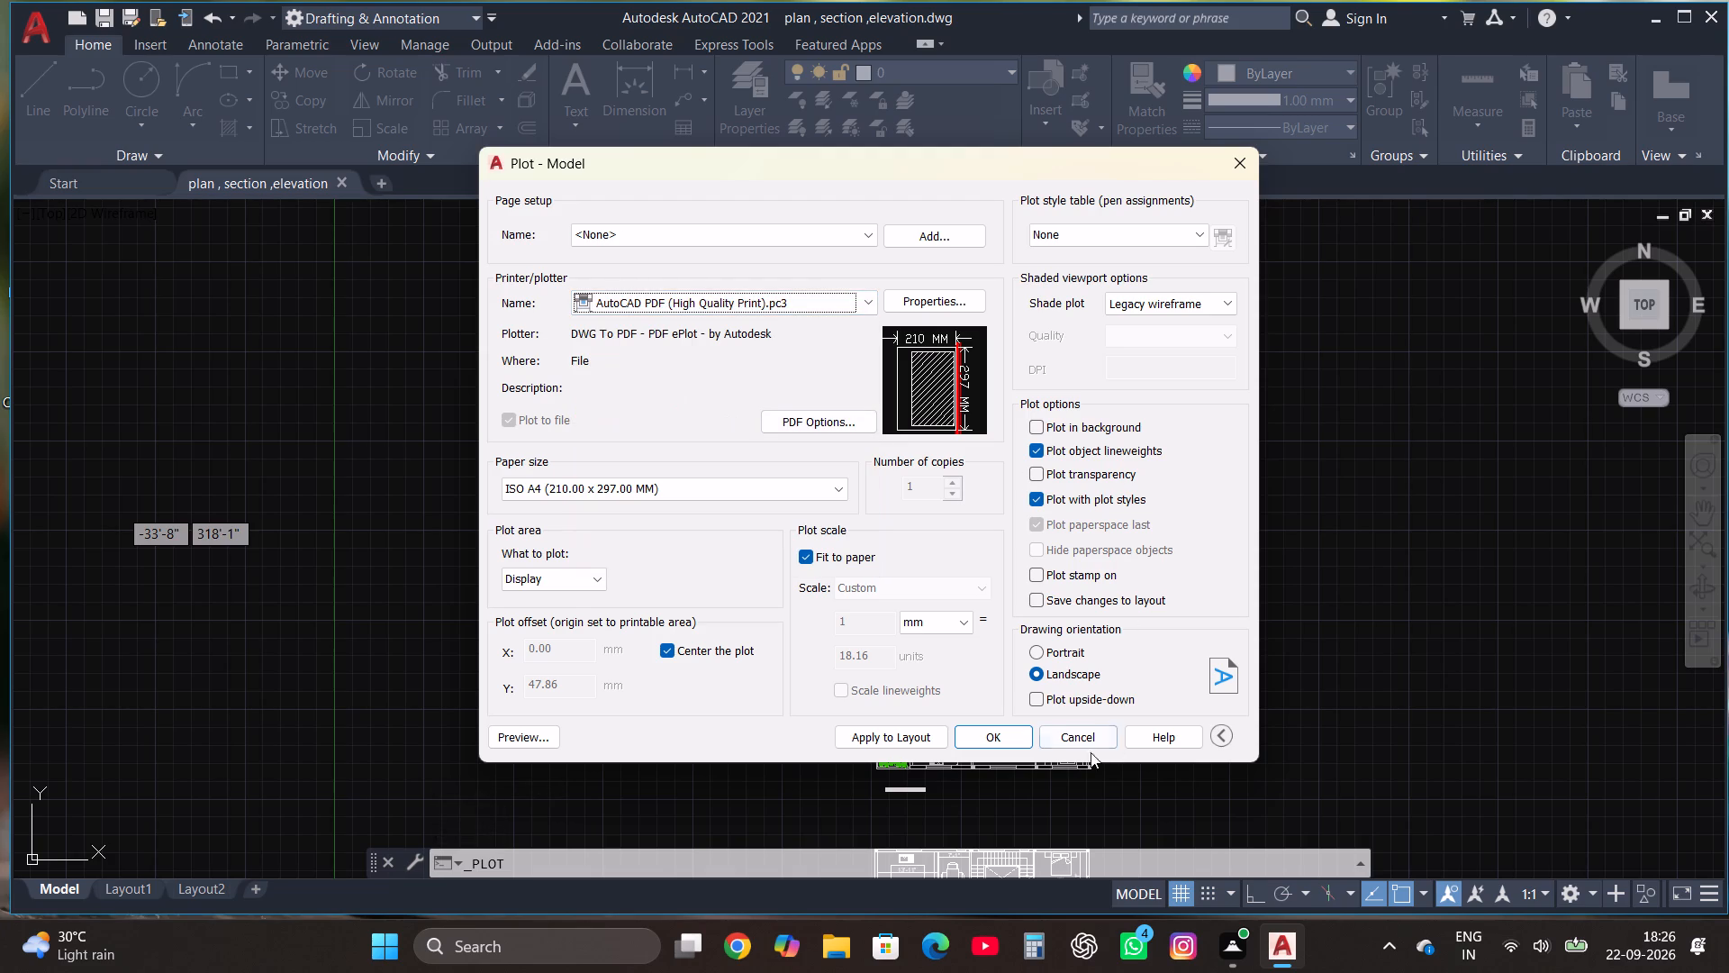
pyautogui.click(878, 742)
# Plot the drawing as plan , section ,elevation-Model.pdf in the Downloads folder and close the resulting PDF.
pyautogui.click(980, 740)
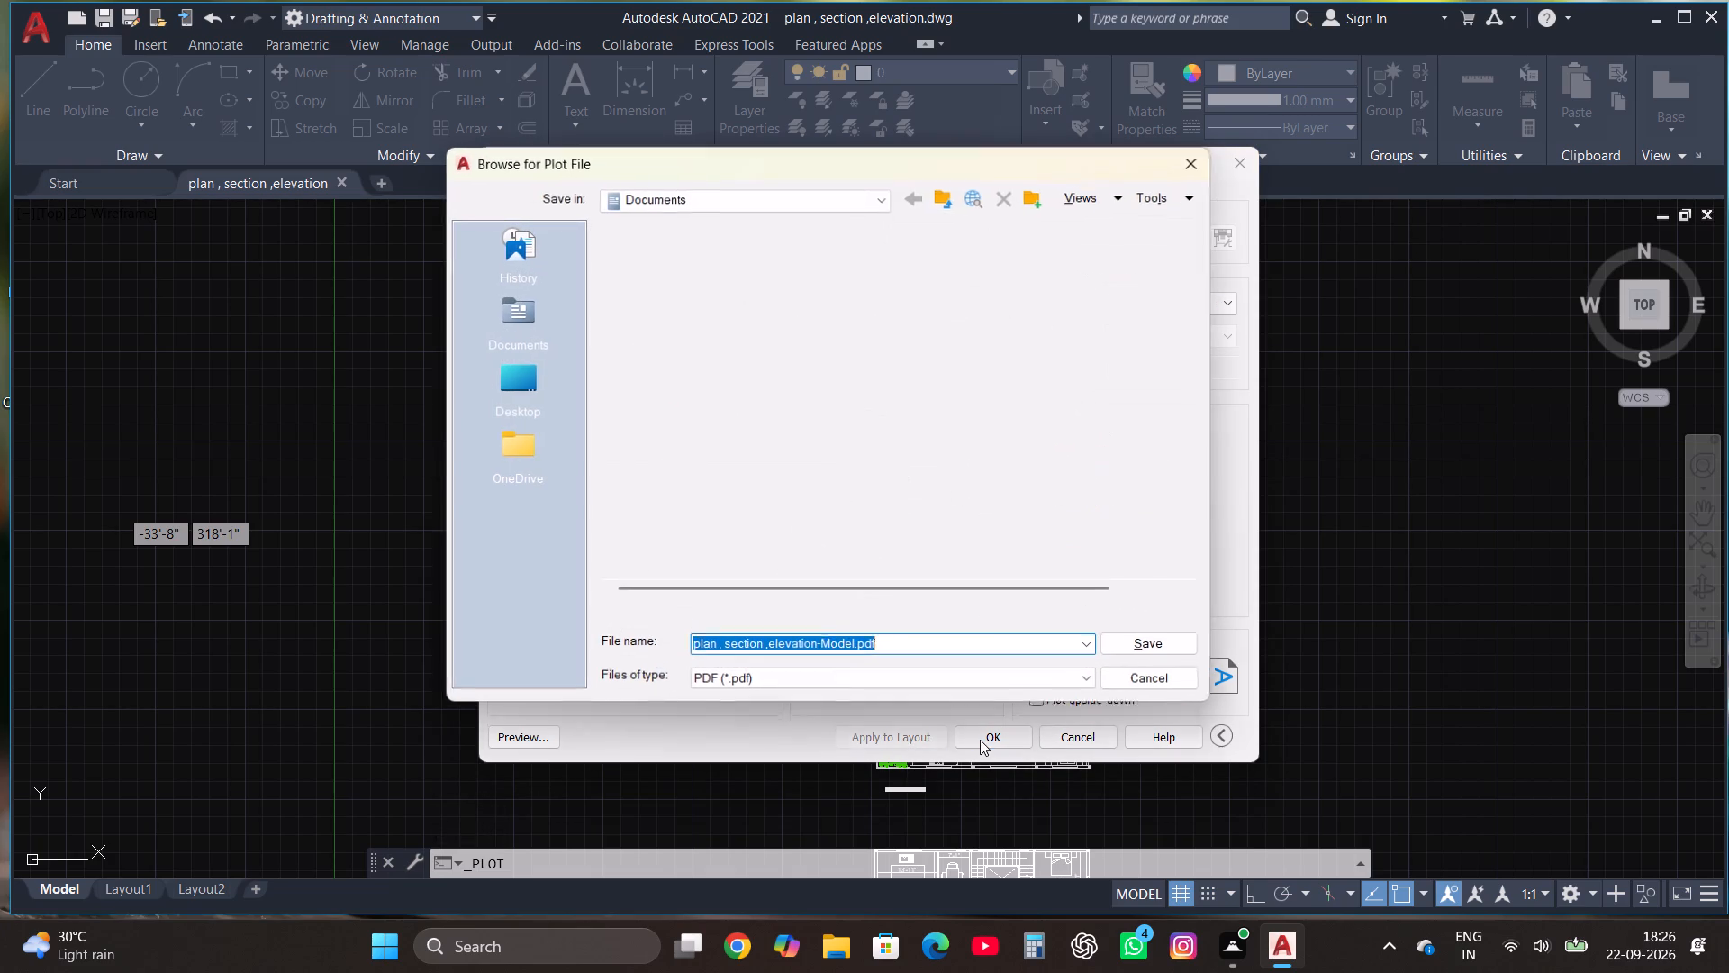
pyautogui.click(756, 195)
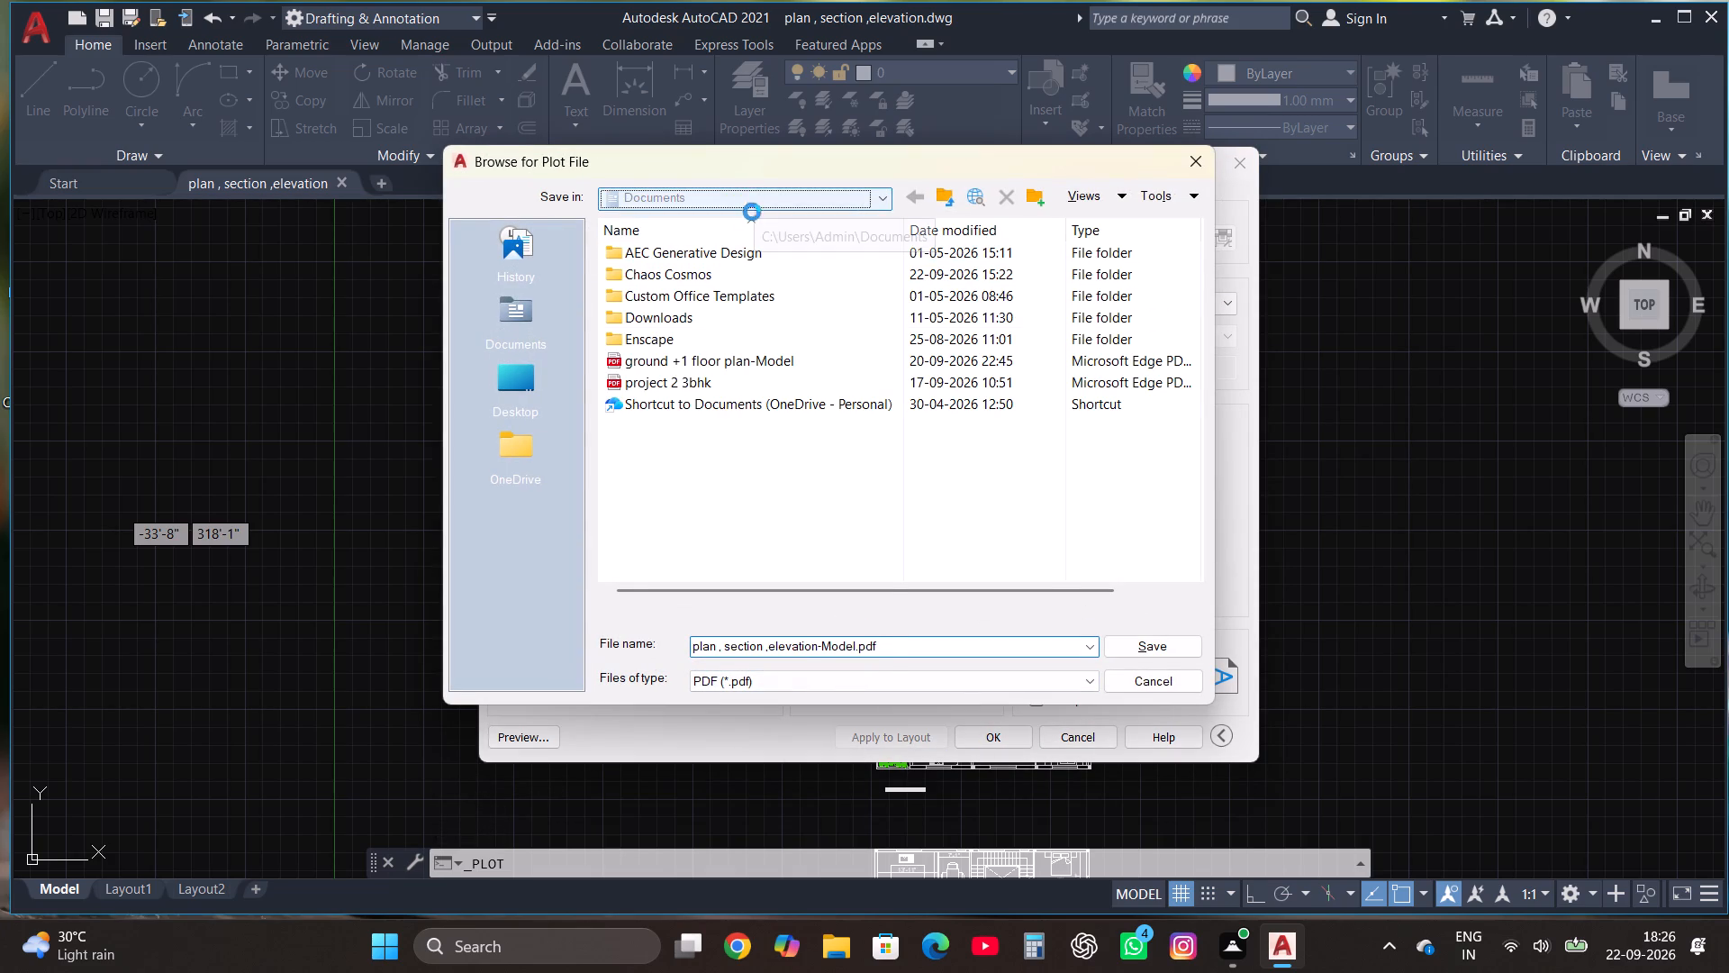
pyautogui.click(692, 471)
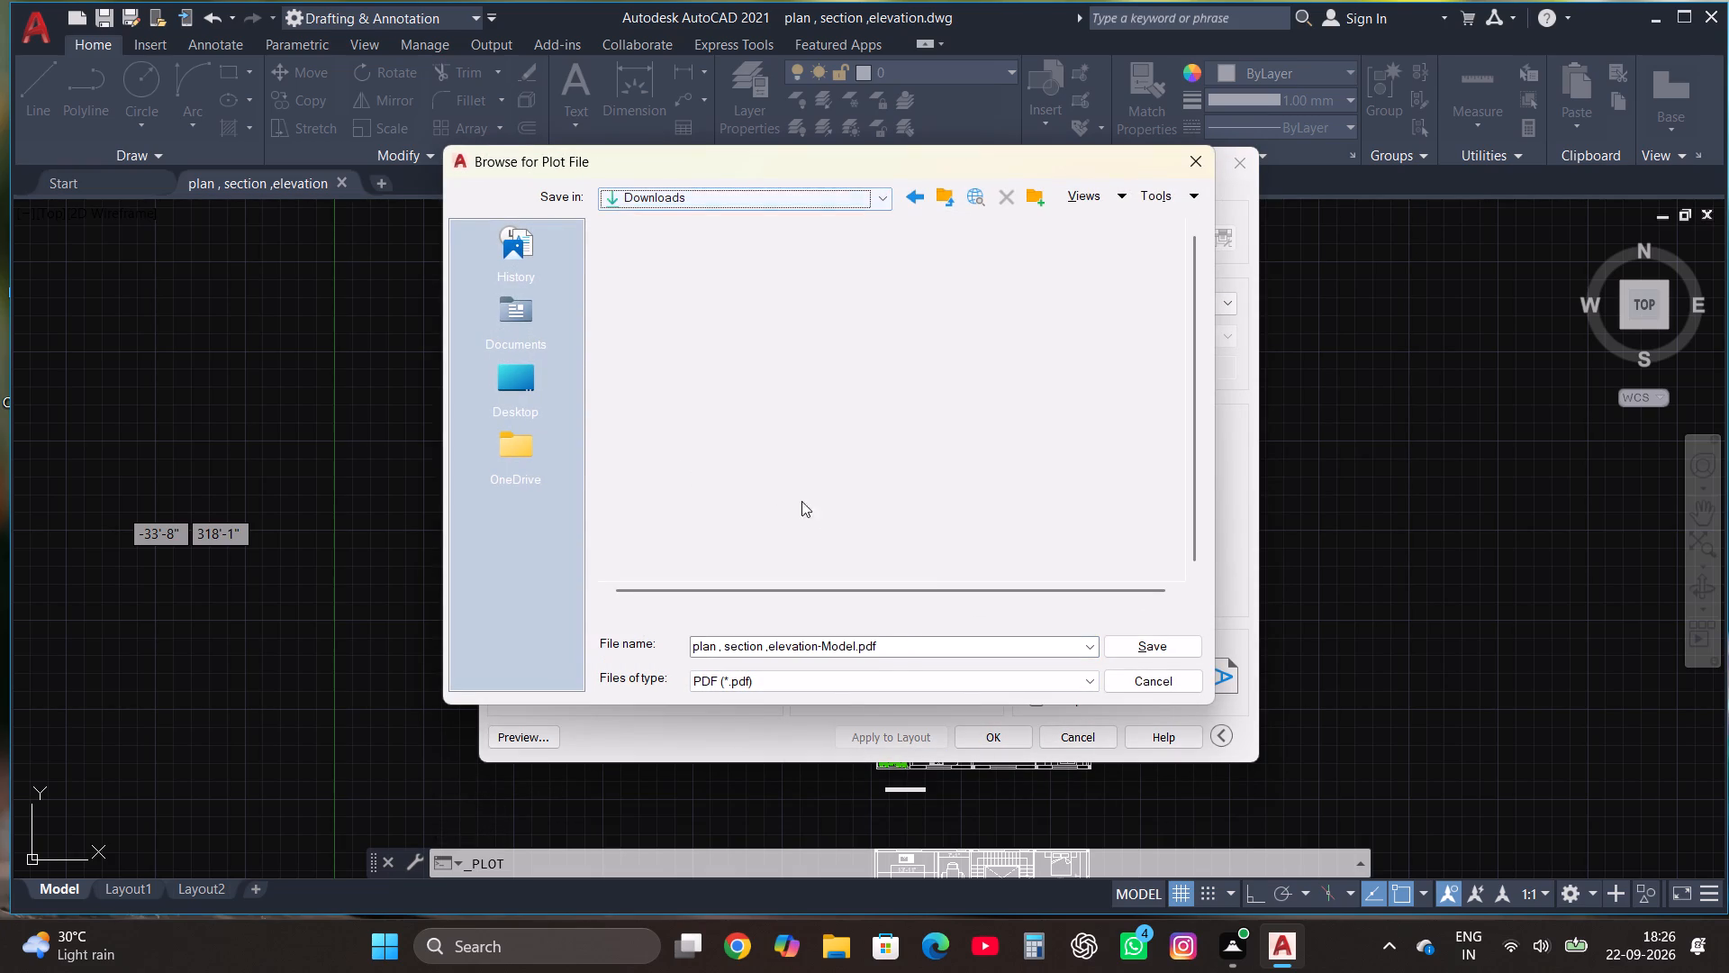
pyautogui.click(1140, 659)
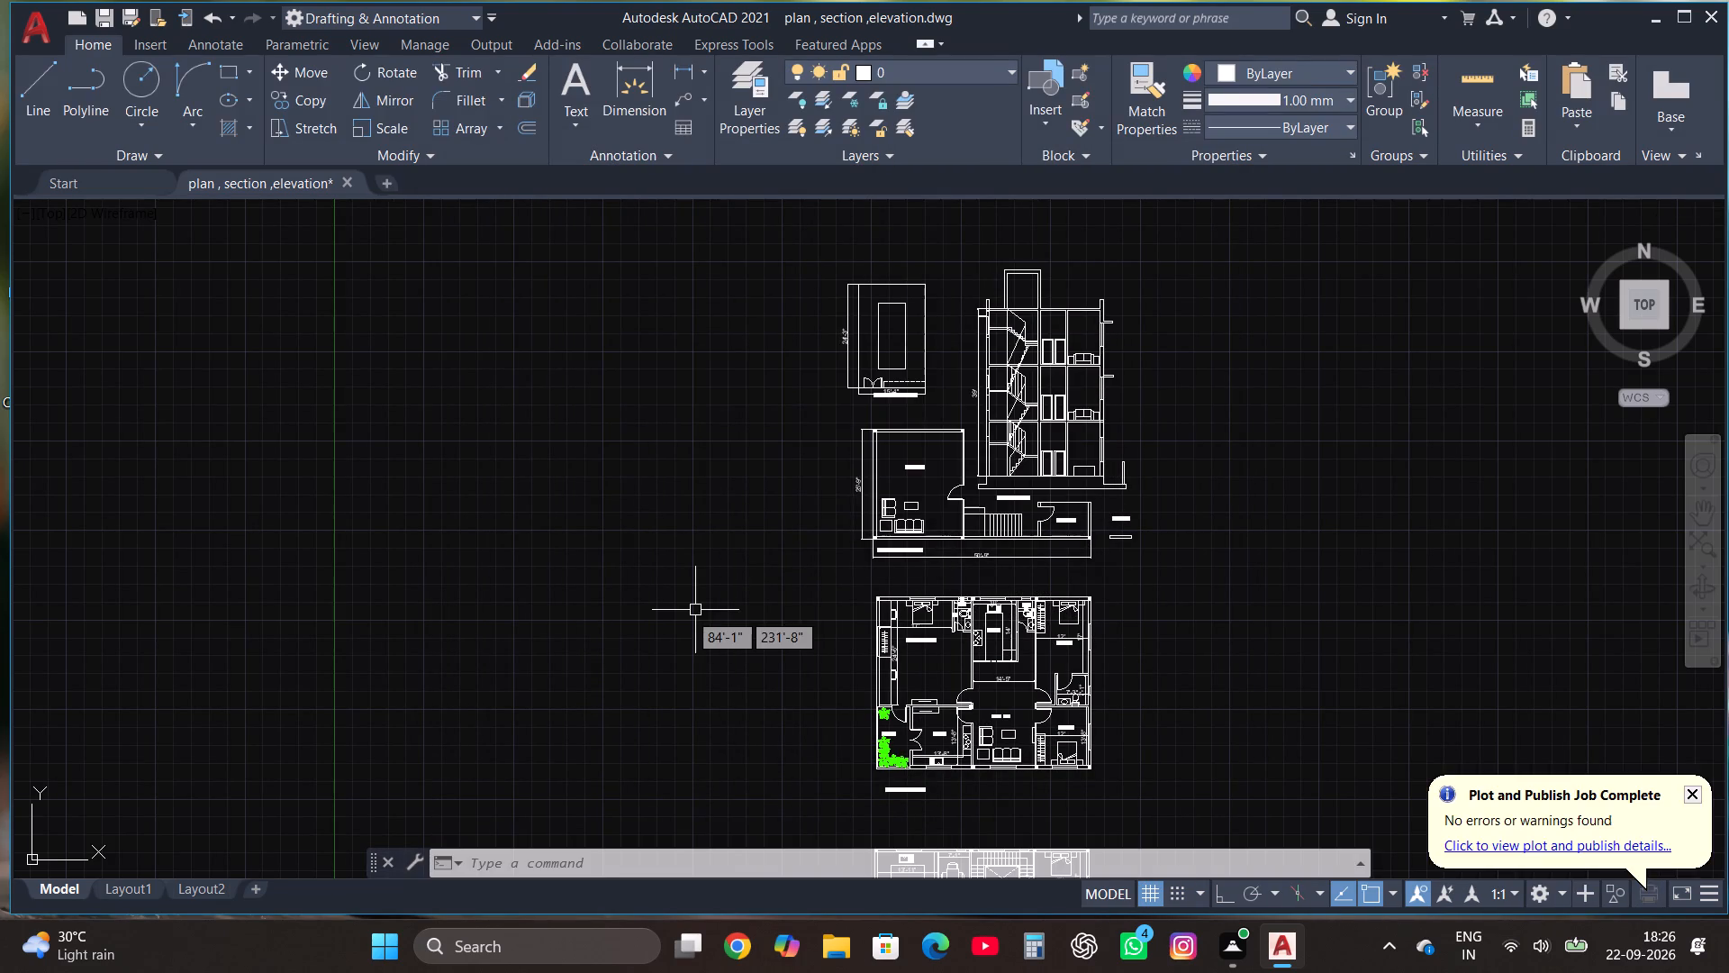
pyautogui.click(1727, 29)
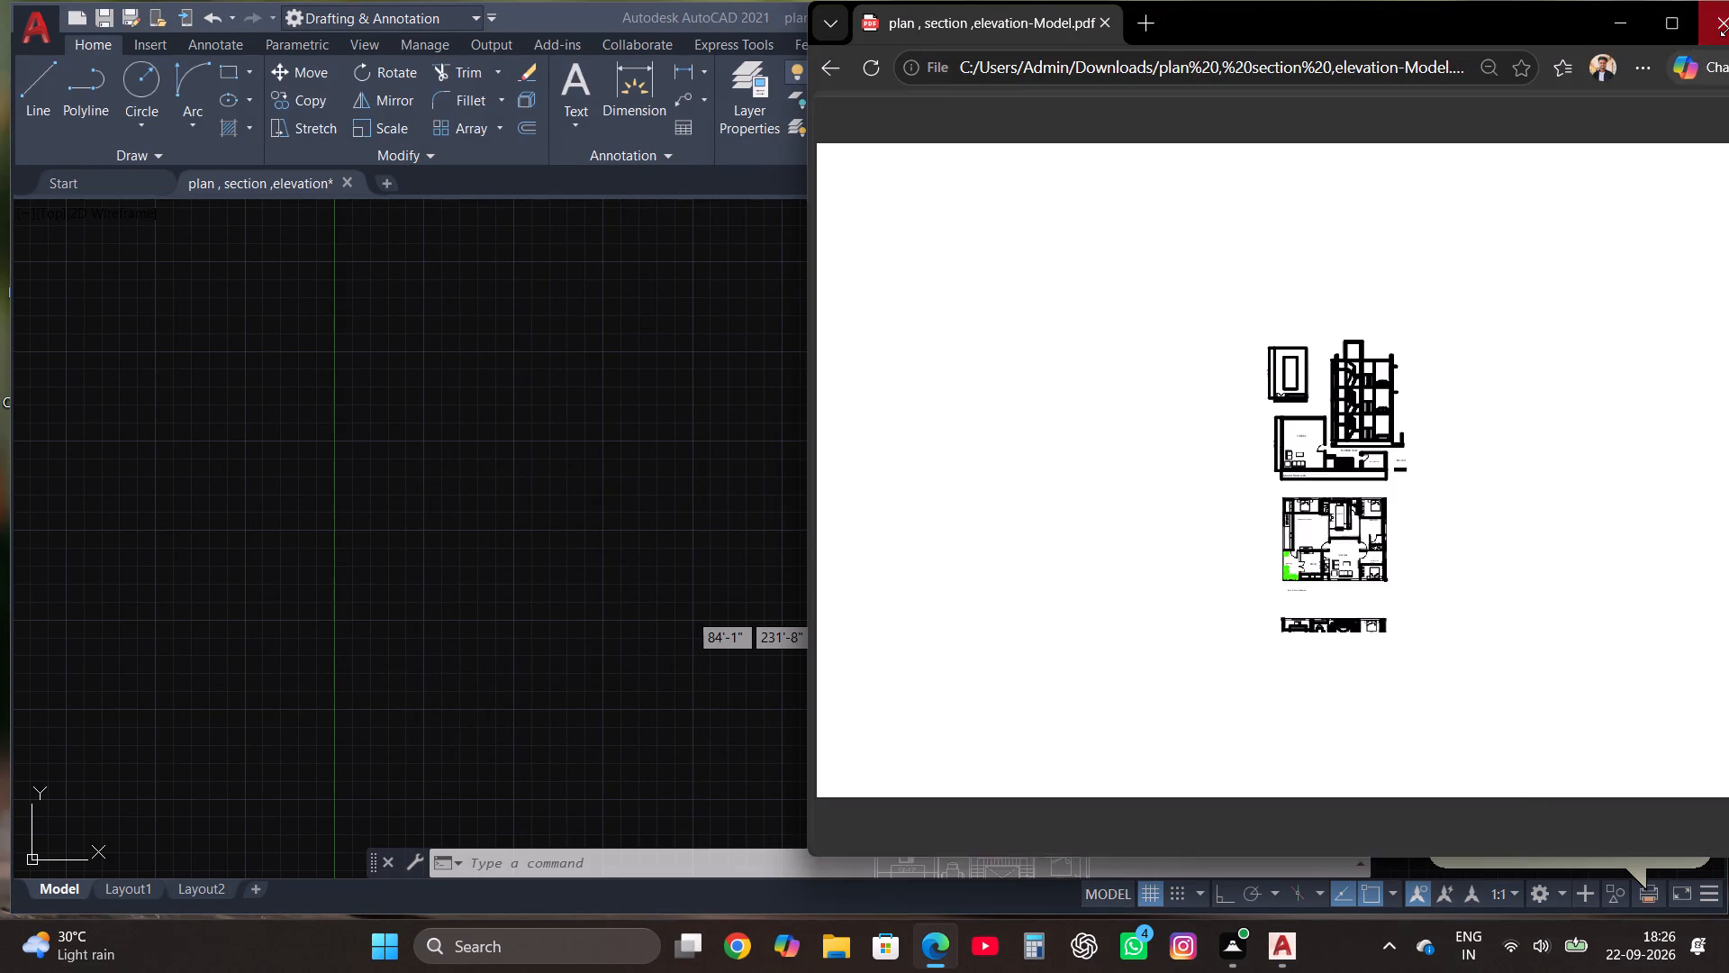
# Export the drawing as plan , section ,elevation.dwf in the Downloads folder.
pyautogui.click(35, 26)
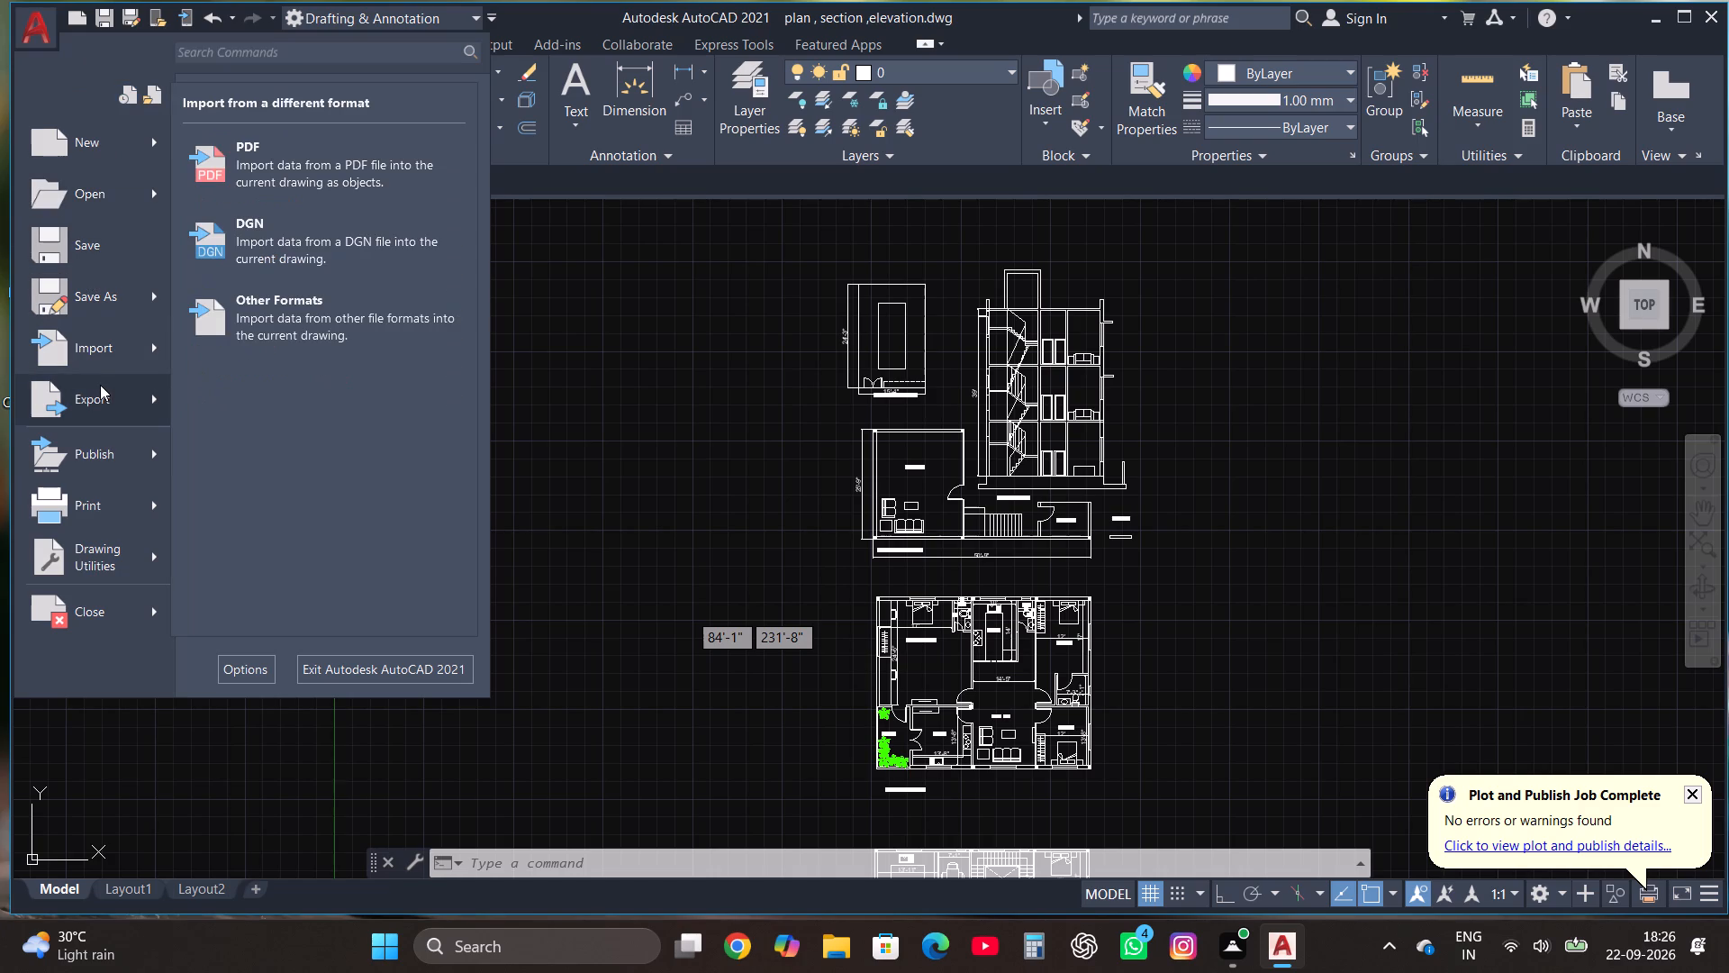
pyautogui.click(105, 390)
pyautogui.click(293, 143)
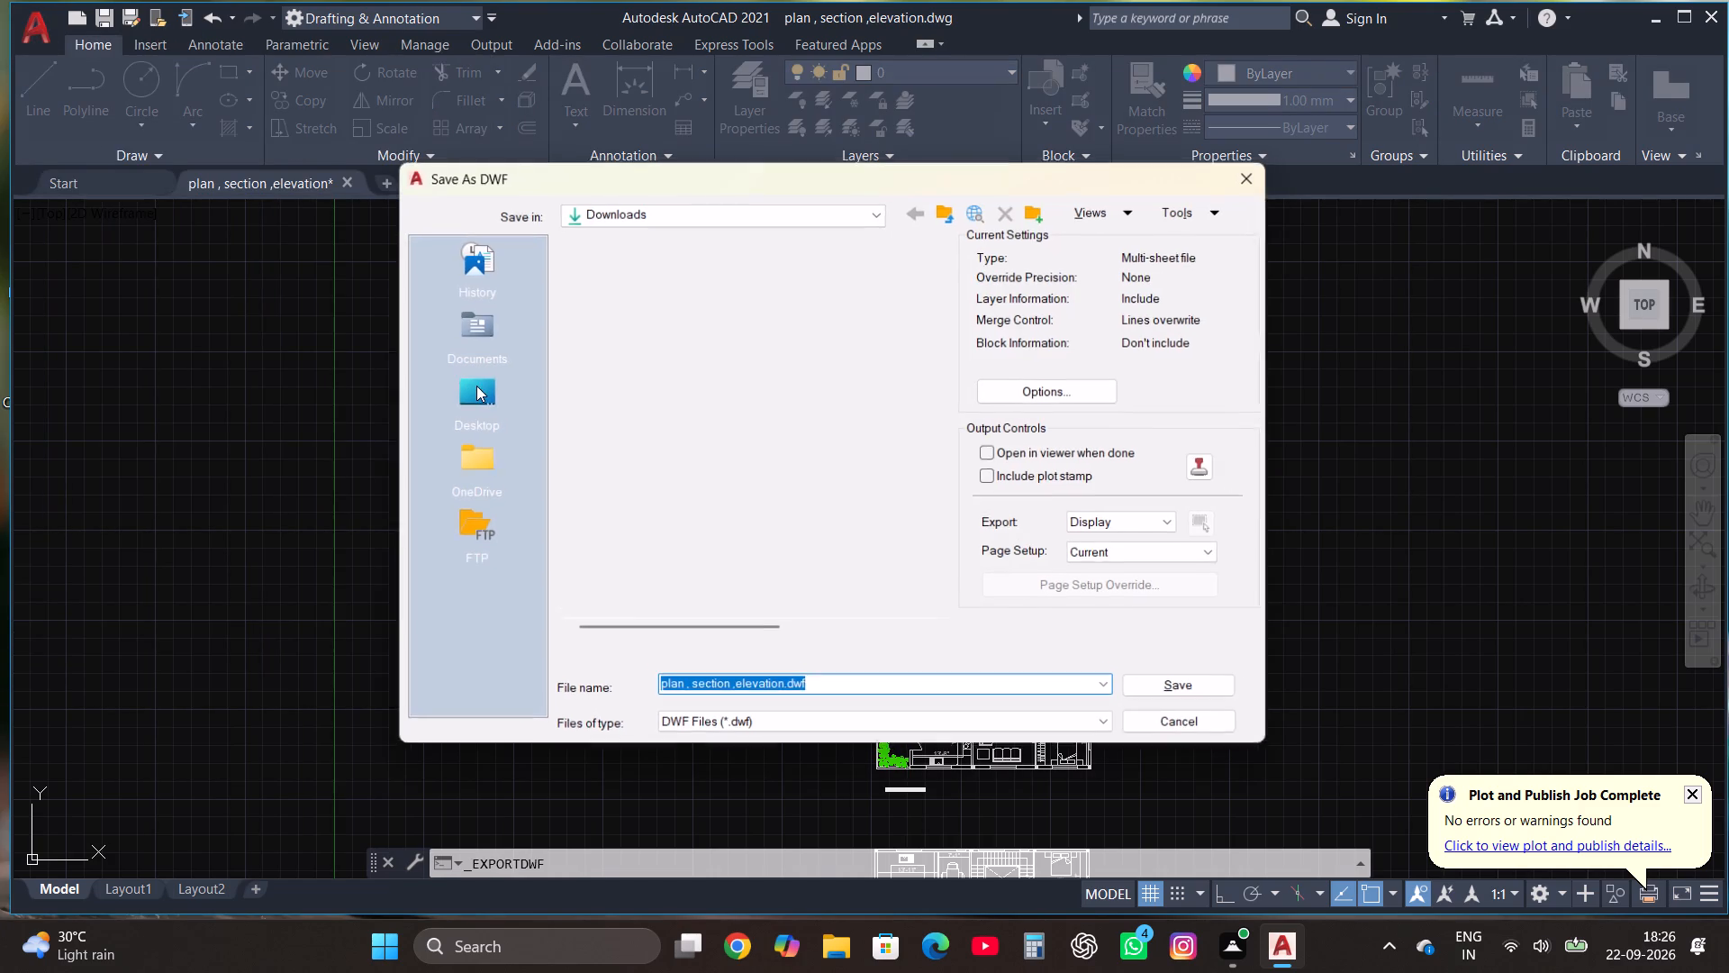
pyautogui.click(1168, 694)
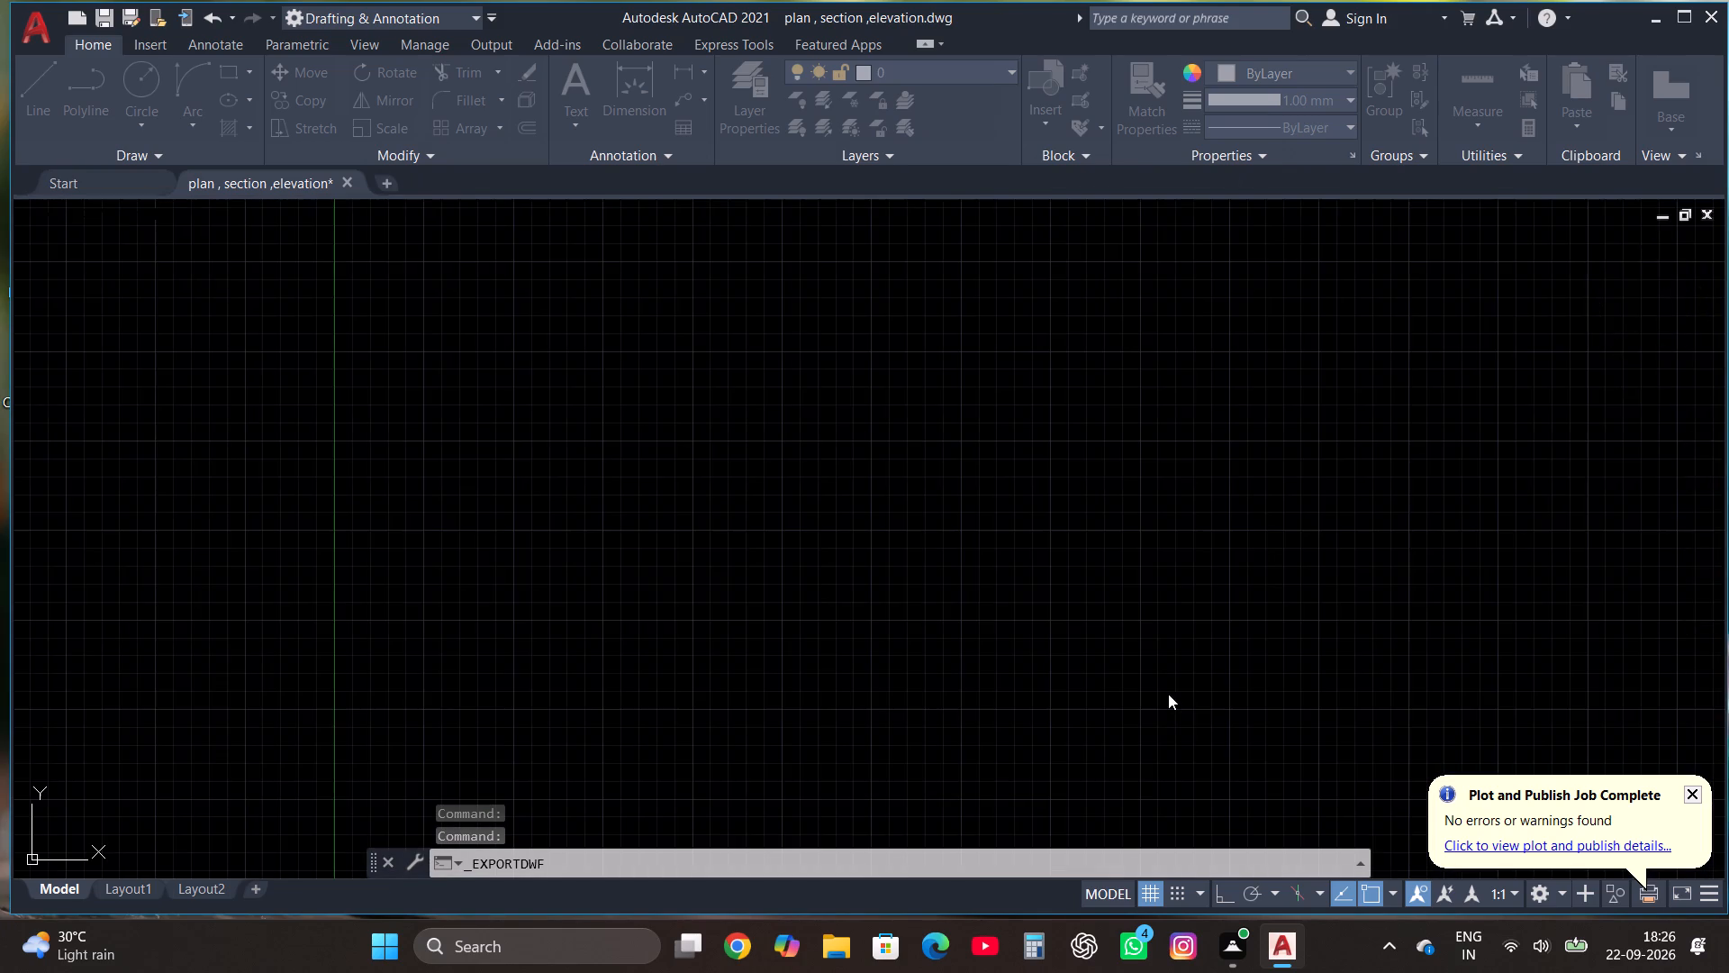